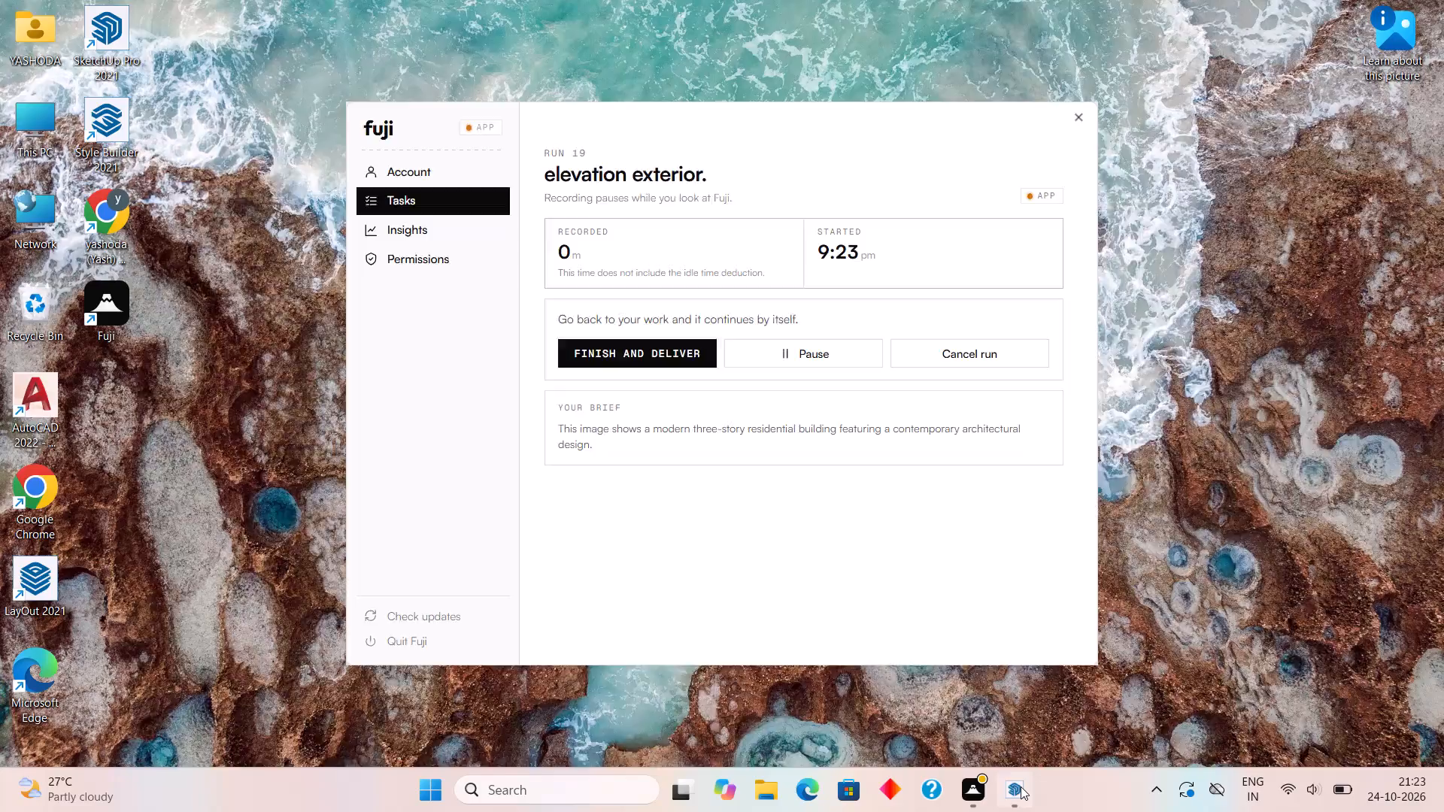
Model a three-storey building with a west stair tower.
Draw a ground rectangle about 28'6" by 29'11" beside the origin, next to the red and green axes.
middle_click_drag(725, 525, 737, 704)
scroll(737, 704, "down", 1)
scroll(726, 595, "down", 3)
scroll(830, 424, "down", 3)
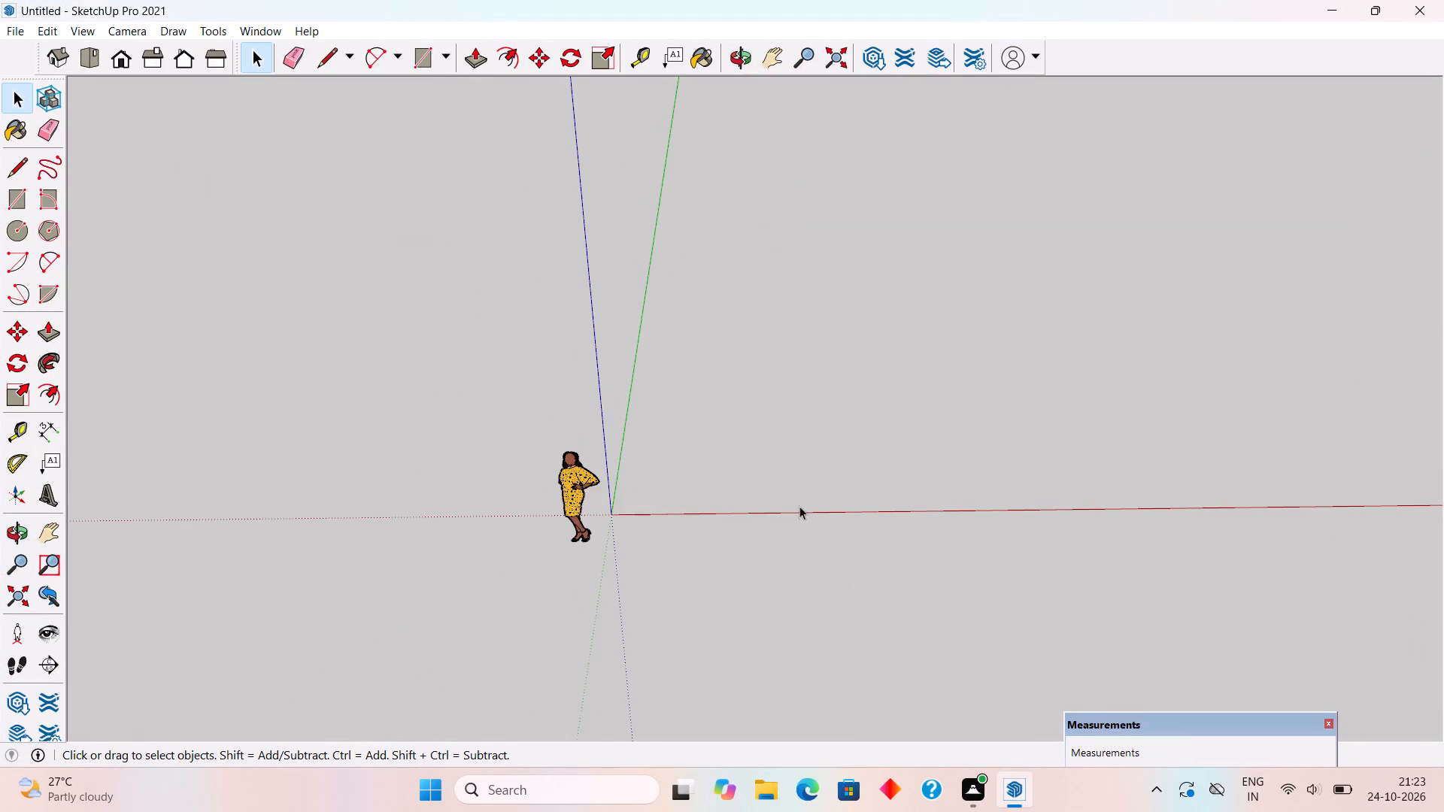
scroll(799, 506, "down", 2)
scroll(887, 192, "up", 4)
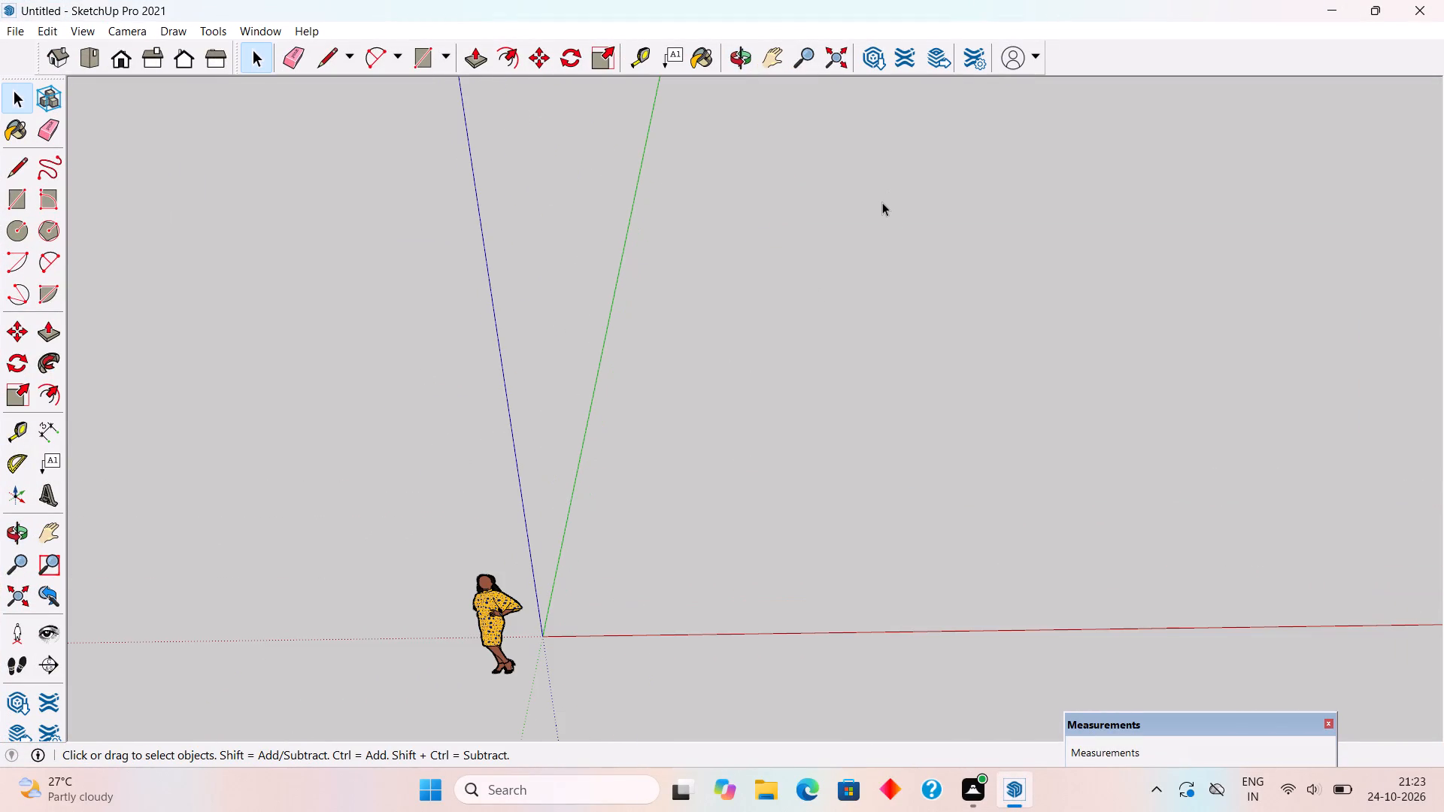
key("r")
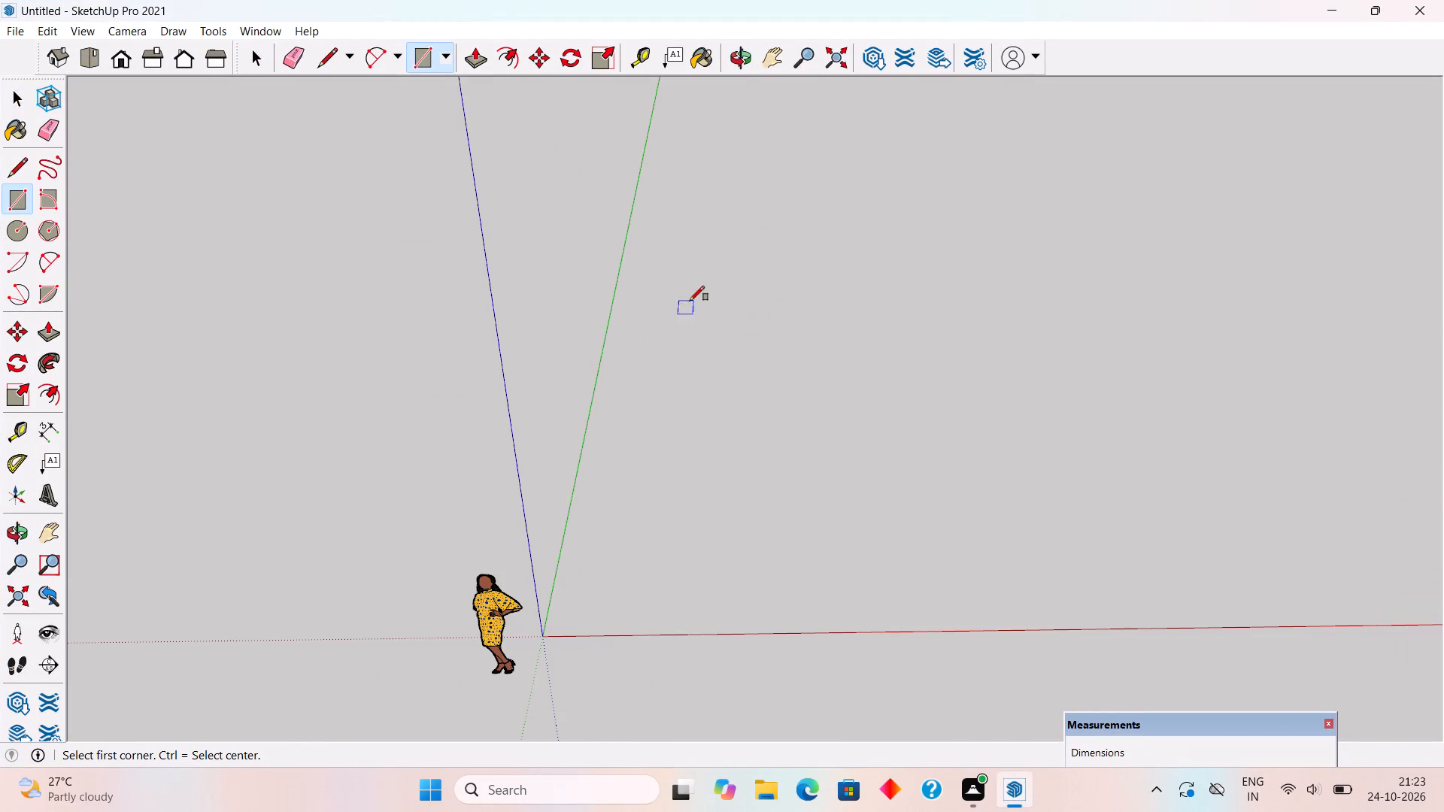
left_click(634, 301)
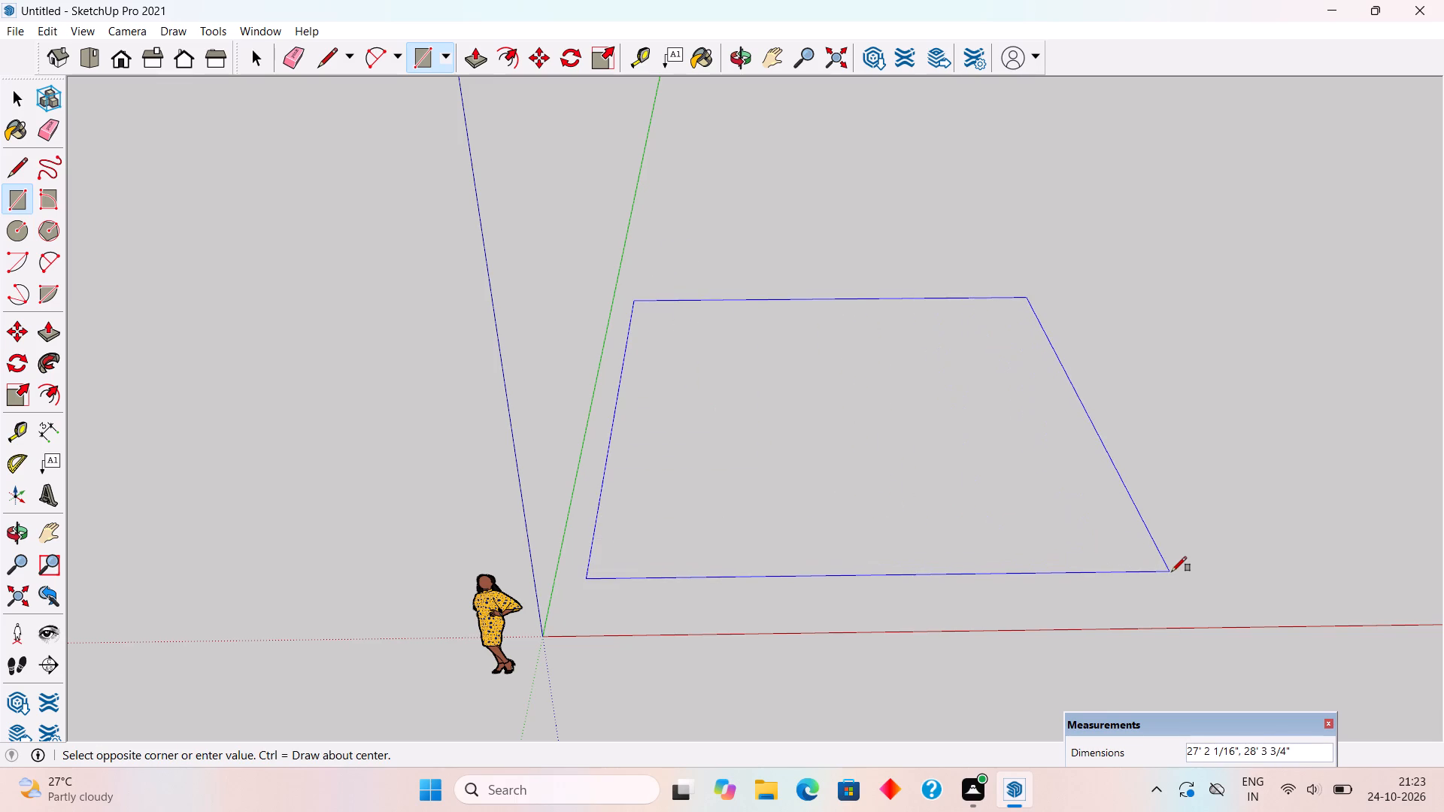
left_click(1212, 595)
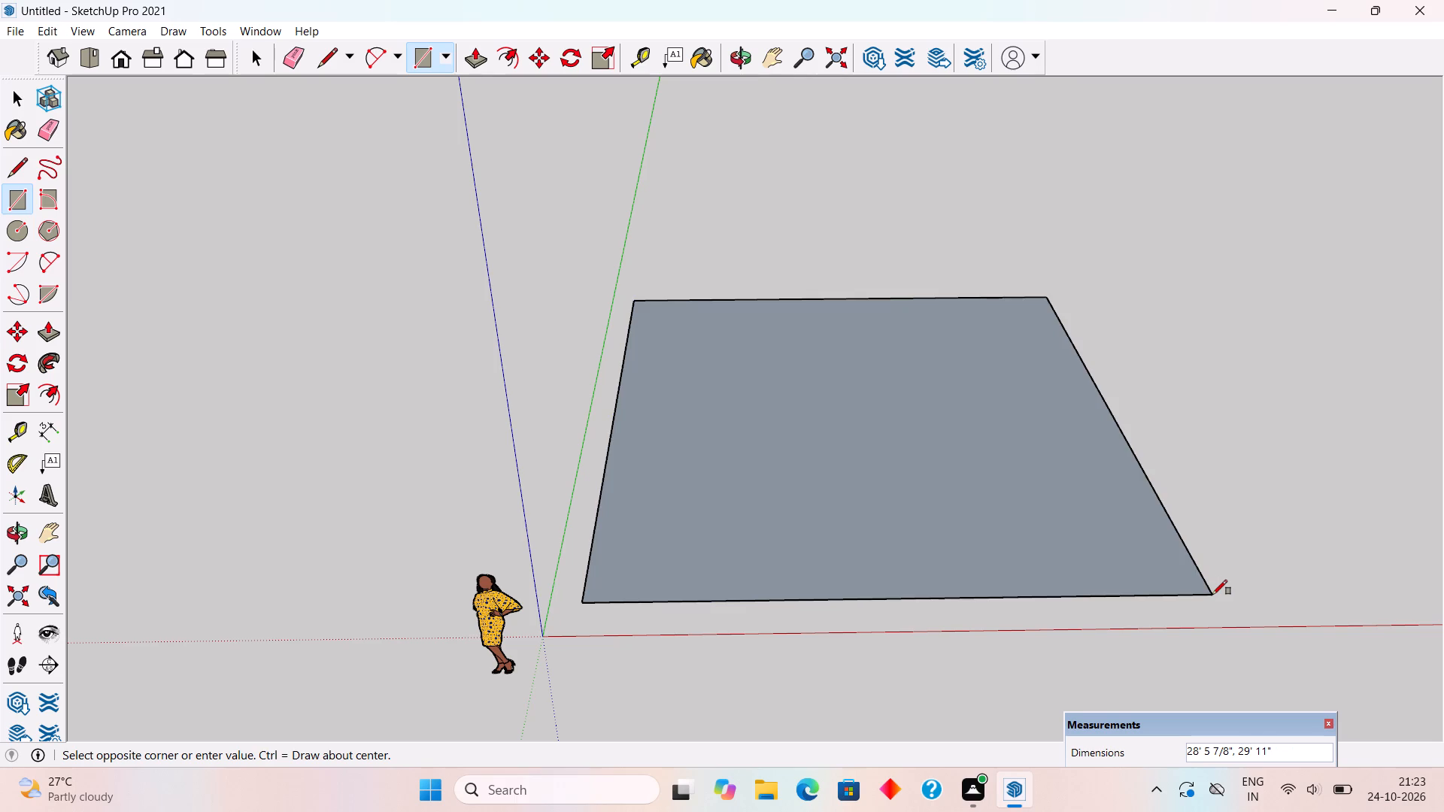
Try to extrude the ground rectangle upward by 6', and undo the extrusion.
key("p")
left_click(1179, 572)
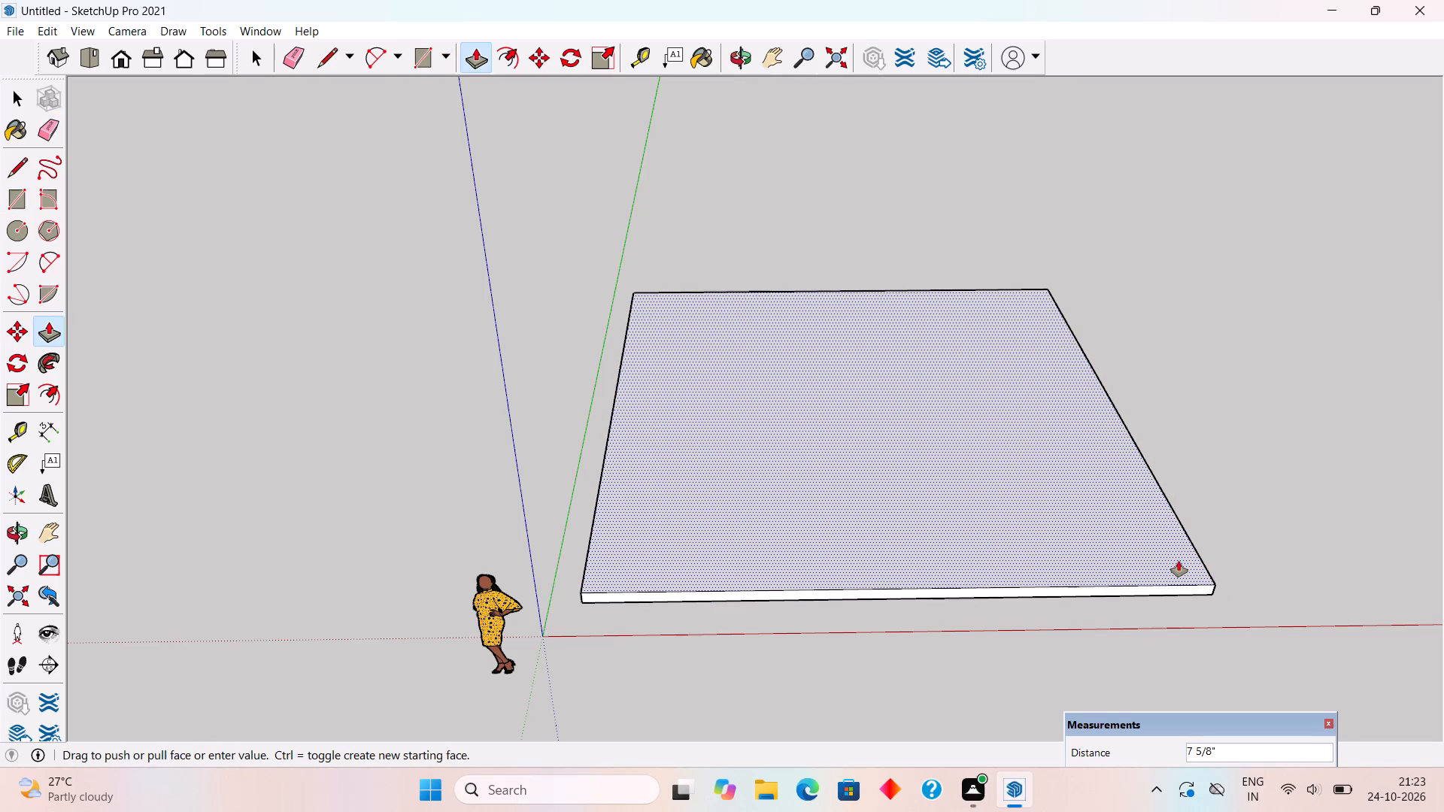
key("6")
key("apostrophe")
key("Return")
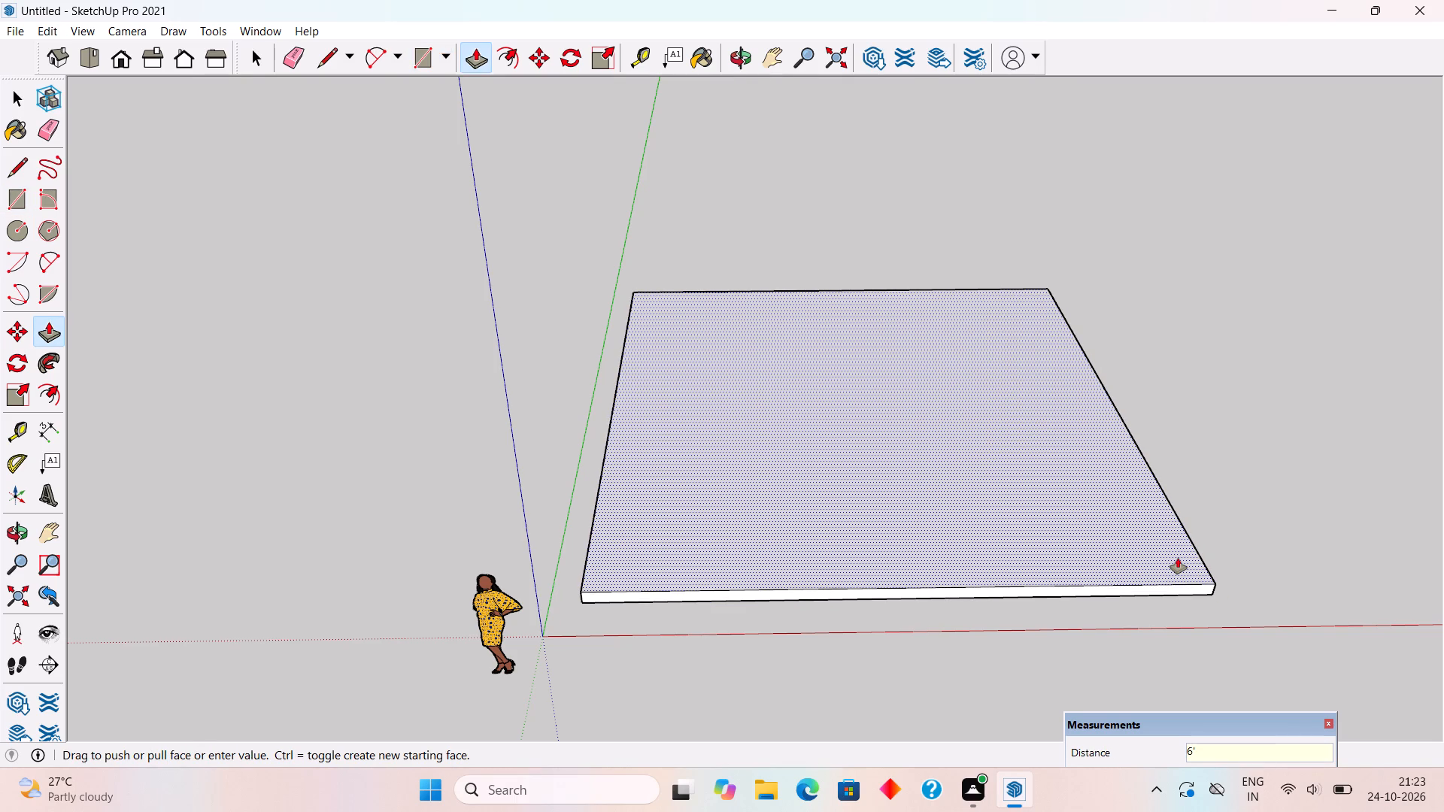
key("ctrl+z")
Push/Pull the ground rectangle upward by 6" to form a base slab.
left_click(1178, 558)
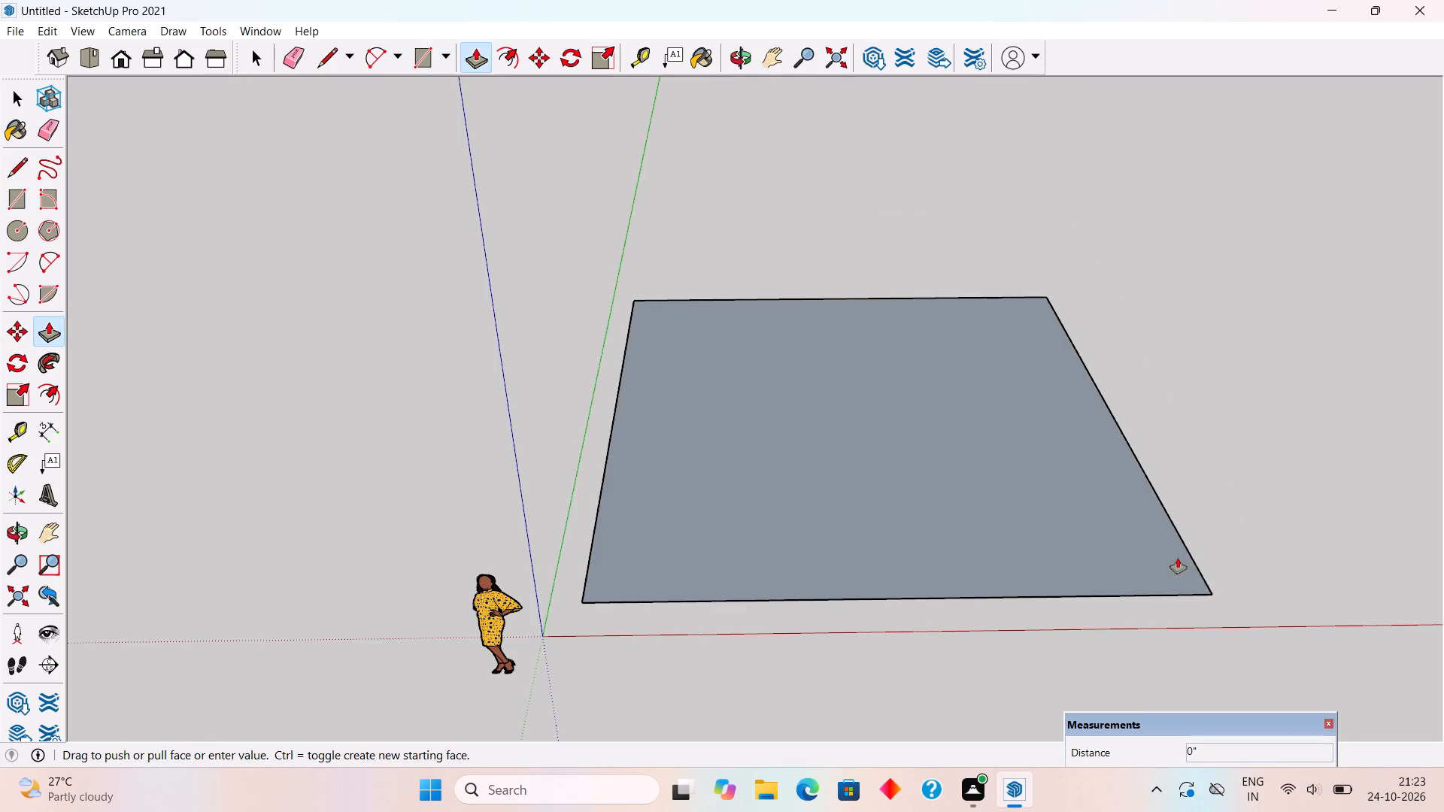
key("6")
key("shift+quotedbl")
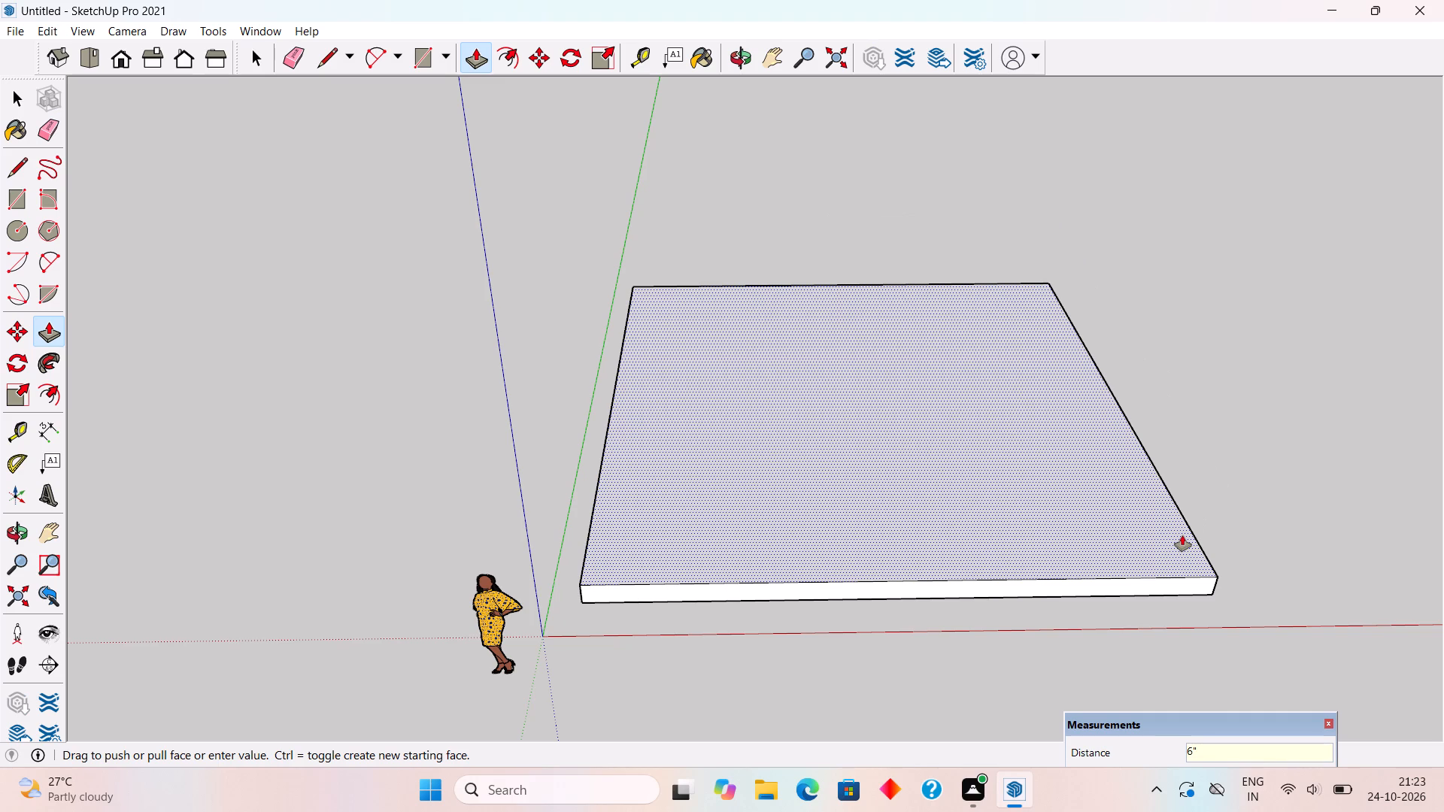
key("Return")
key("space")
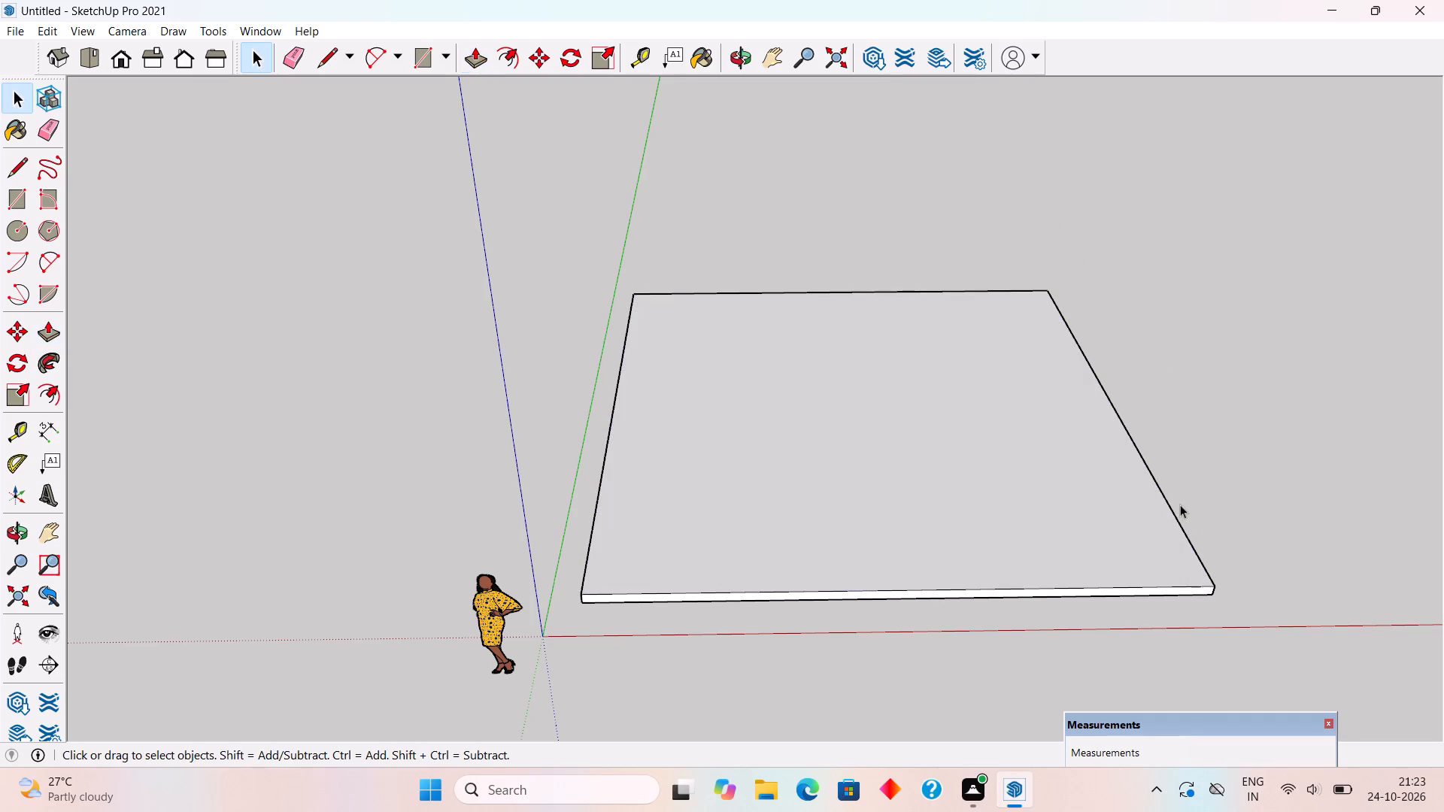
Select the whole base slab and make it a group.
triple_click(1027, 573)
right_click(1025, 573)
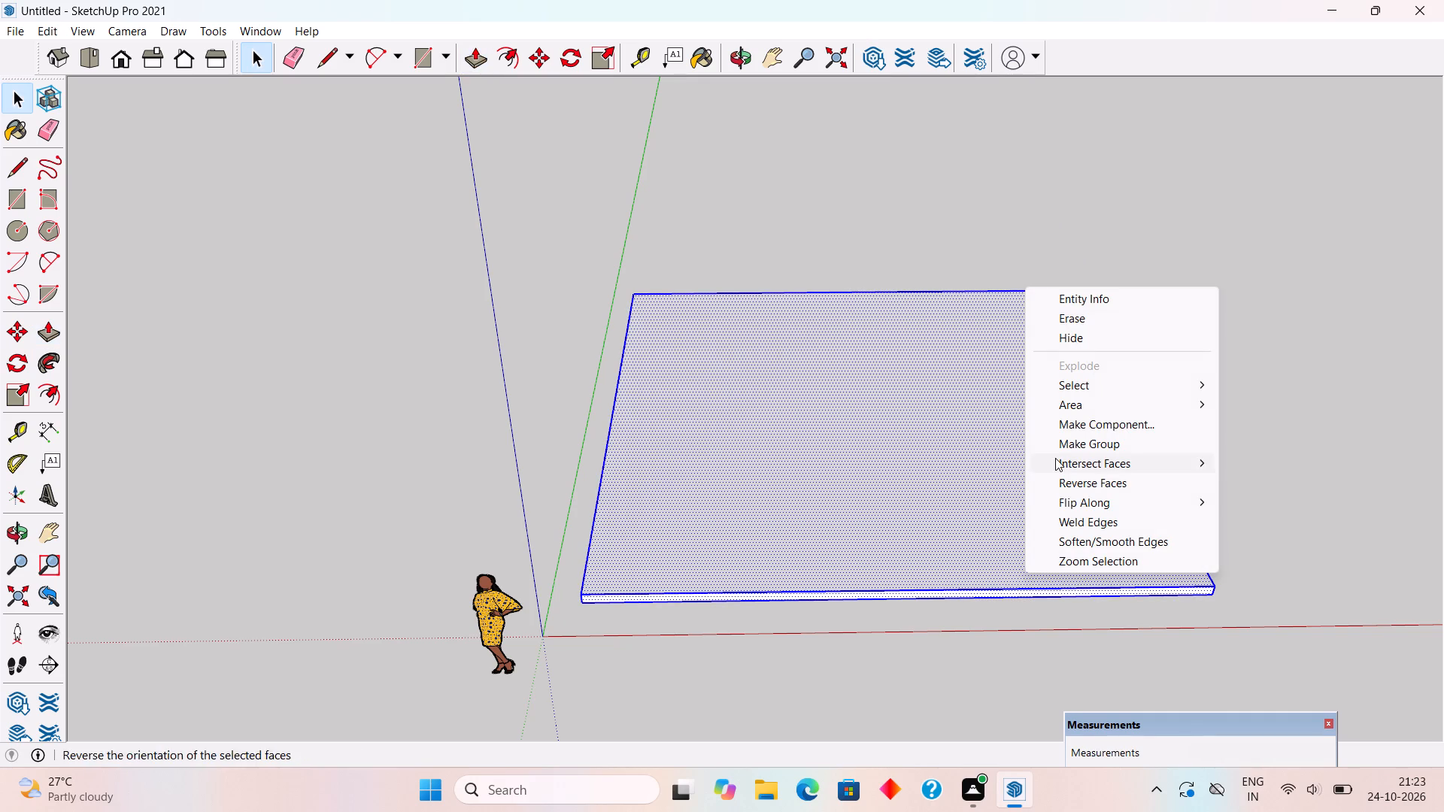
left_click(1058, 451)
Deselect the slab group and draw a 20' by 20' rectangle on its top face, inside the edges.
scroll(1190, 550, "down", 3)
middle_click_drag(1160, 538, 793, 360)
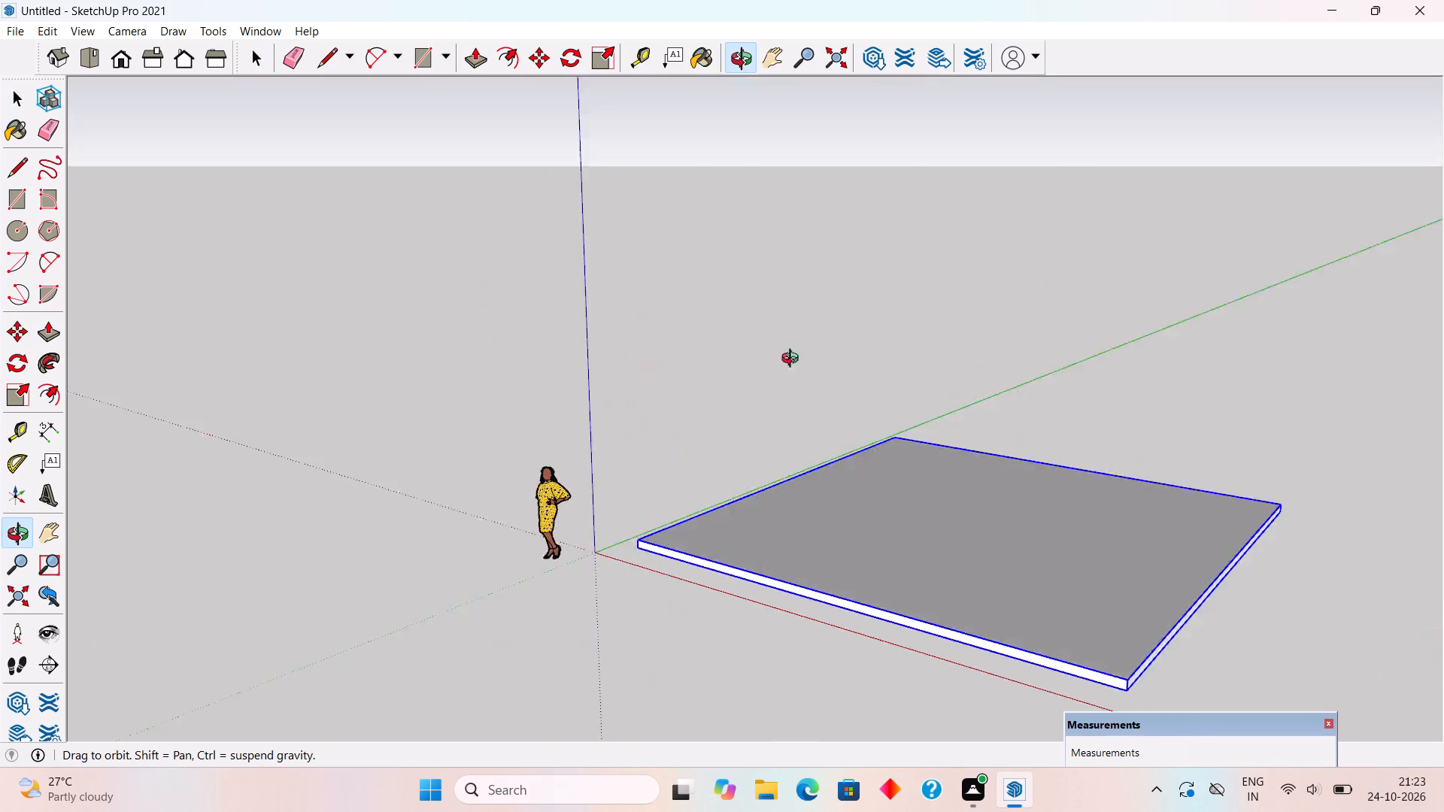
middle_click_drag(793, 360, 1148, 640)
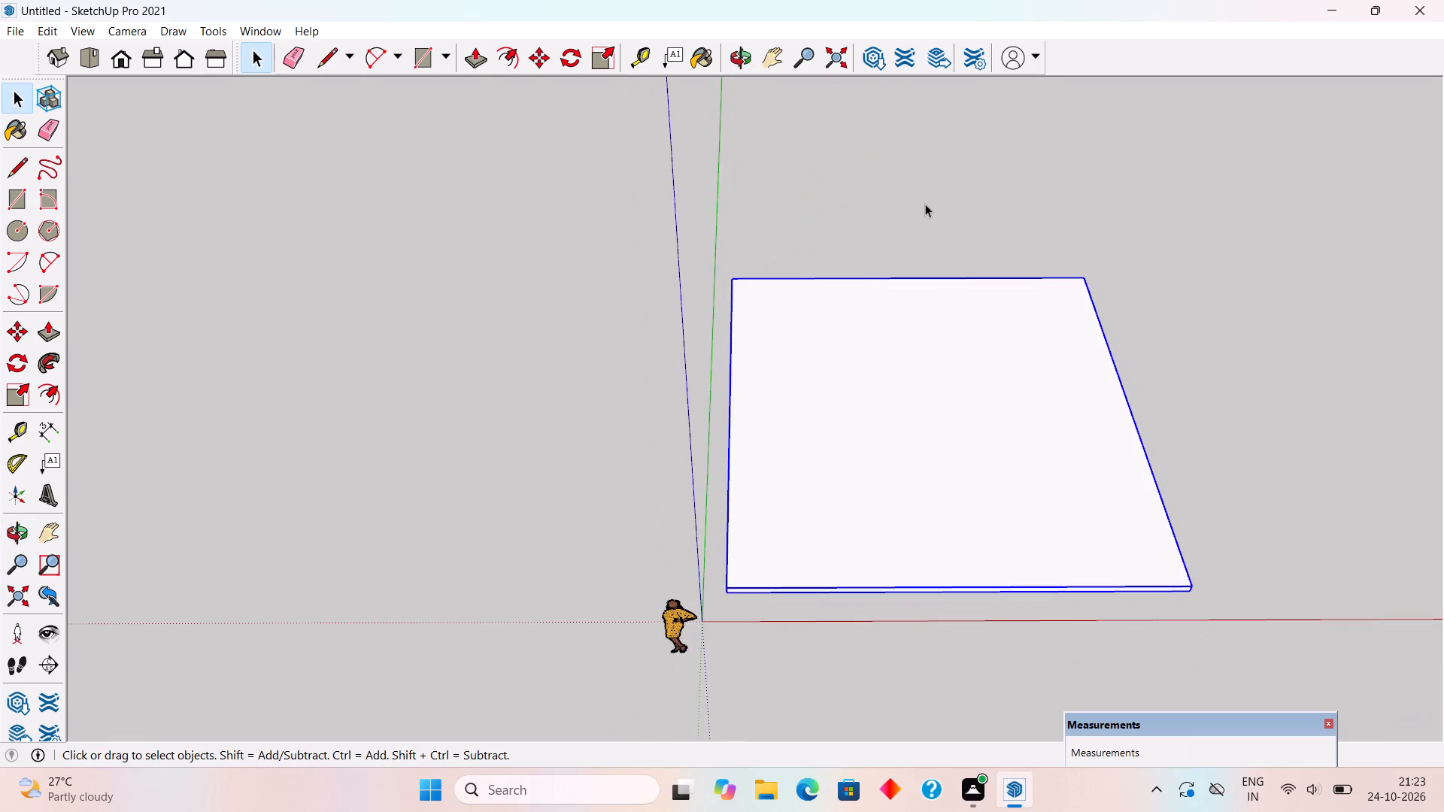
scroll(921, 189, "up", 2)
middle_click_drag(917, 241, 863, 457)
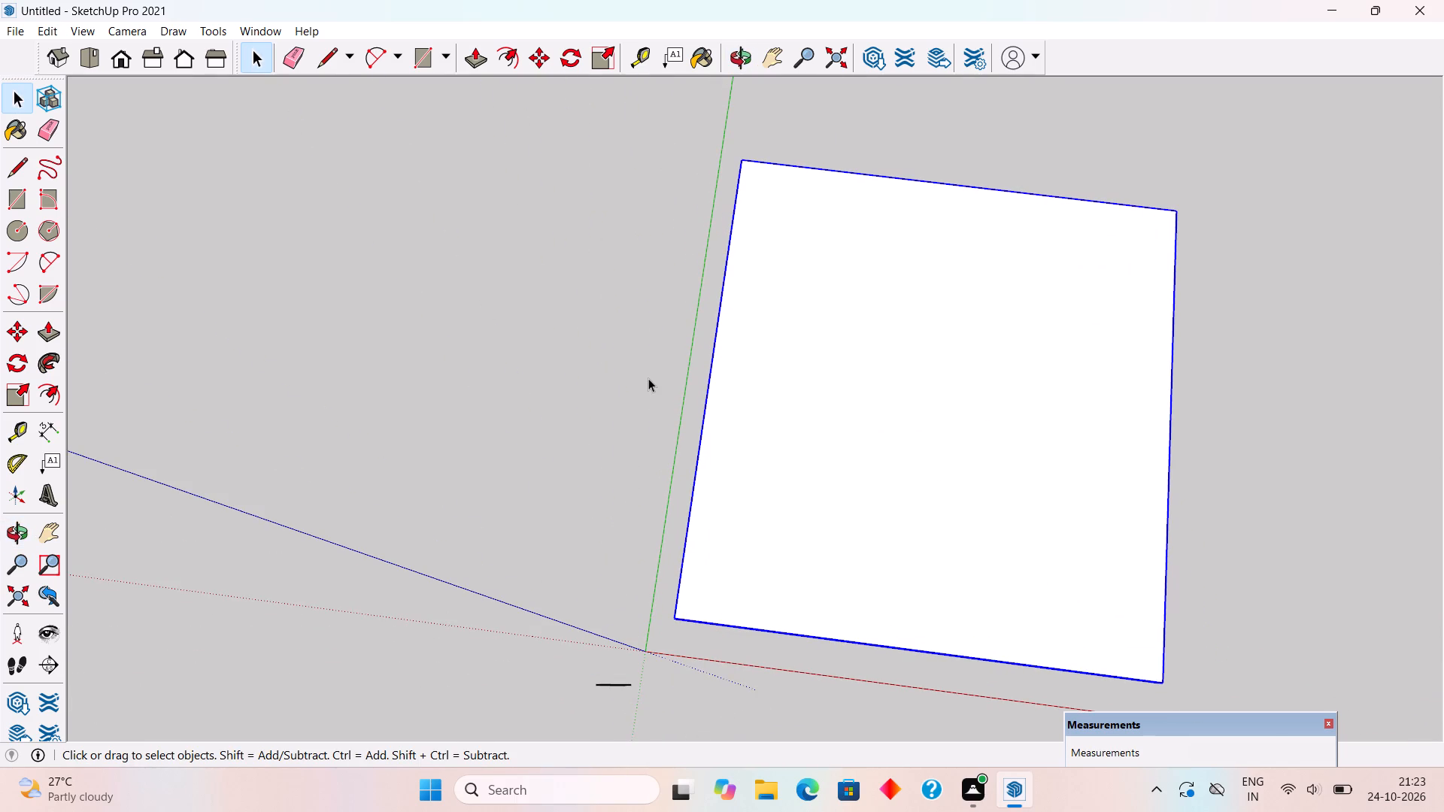
left_click(648, 378)
key("r")
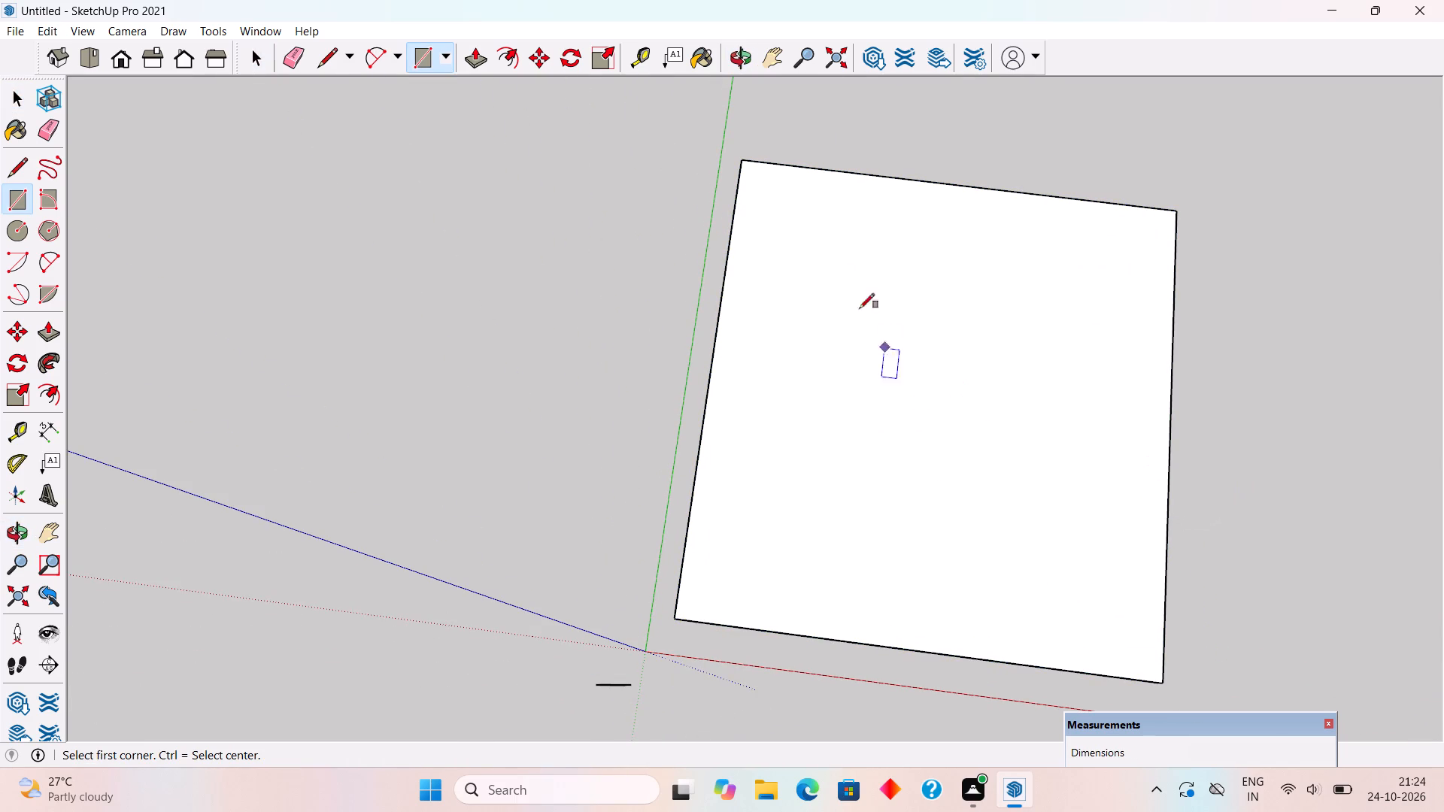
left_click(799, 277)
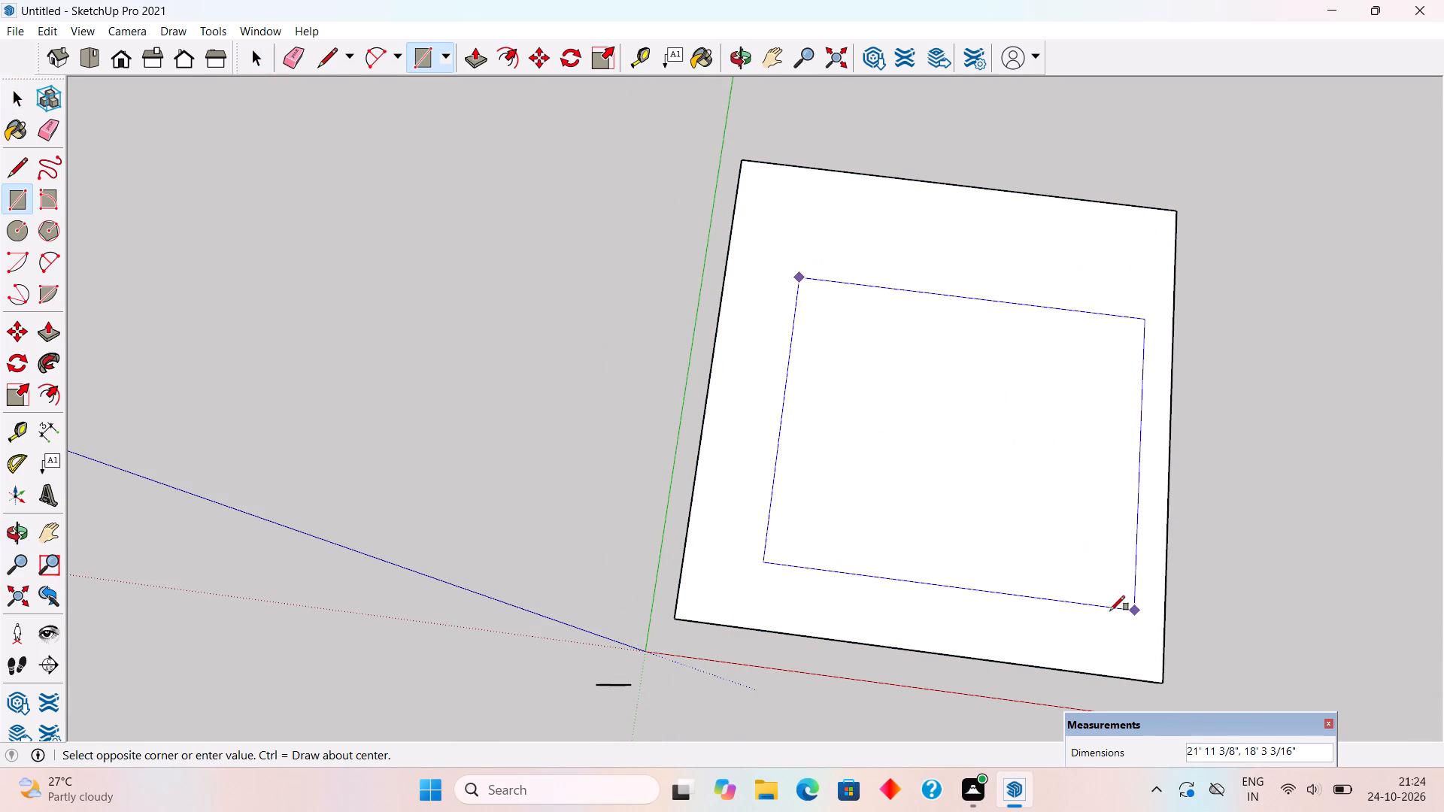
type("20'")
type(",20'")
key("Return")
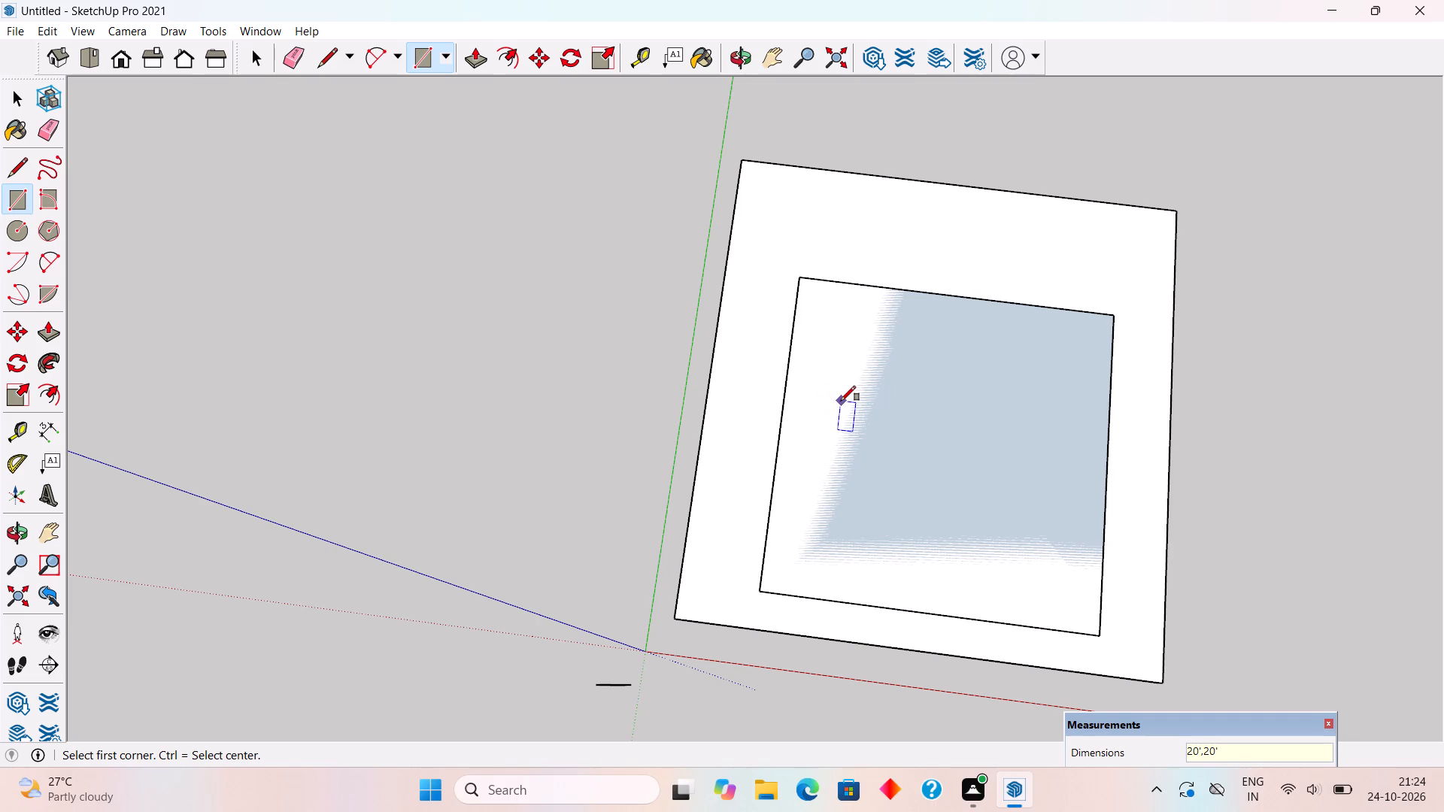
Push/Pull the 20' square upward by 1.5' to form a raised plinth.
key("p")
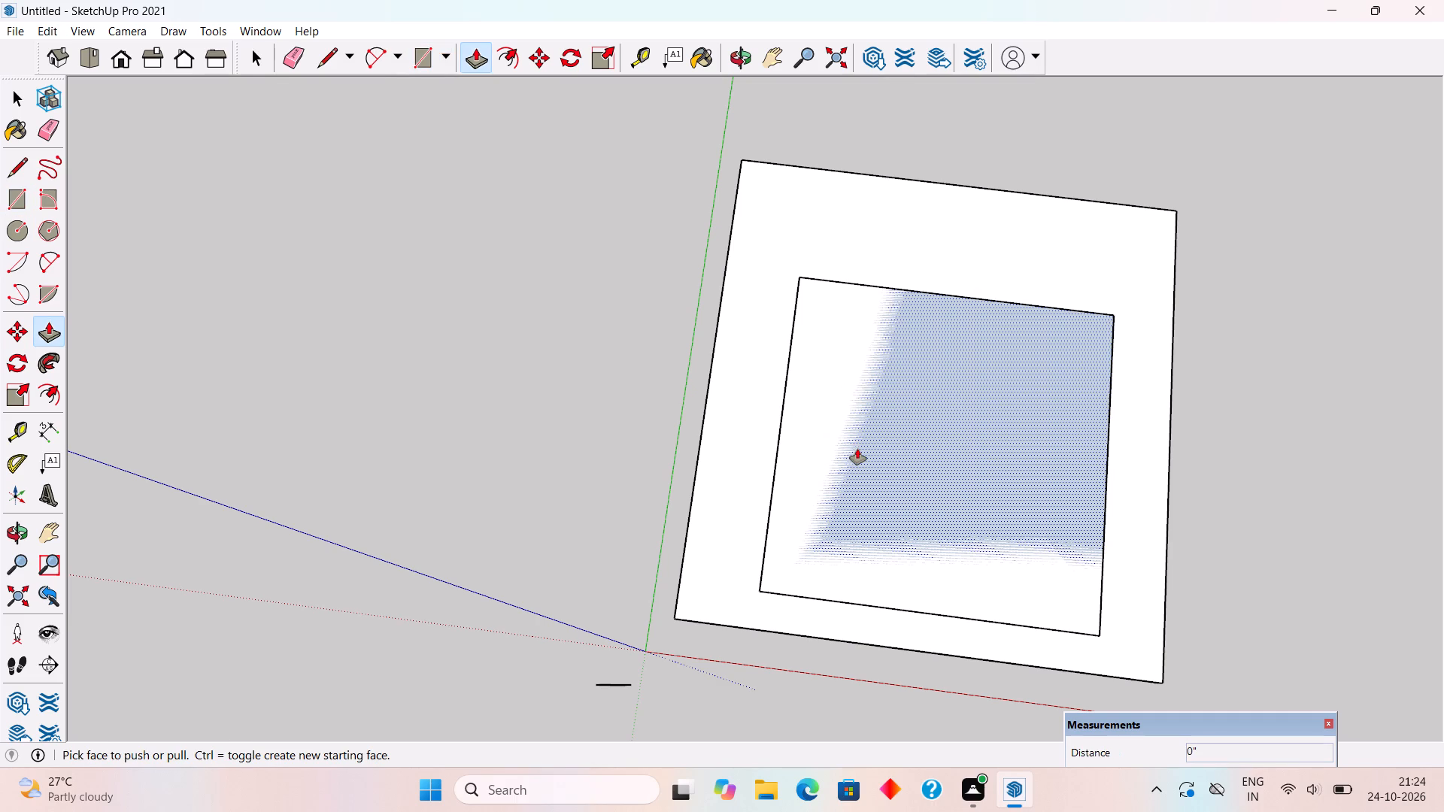
left_click(857, 449)
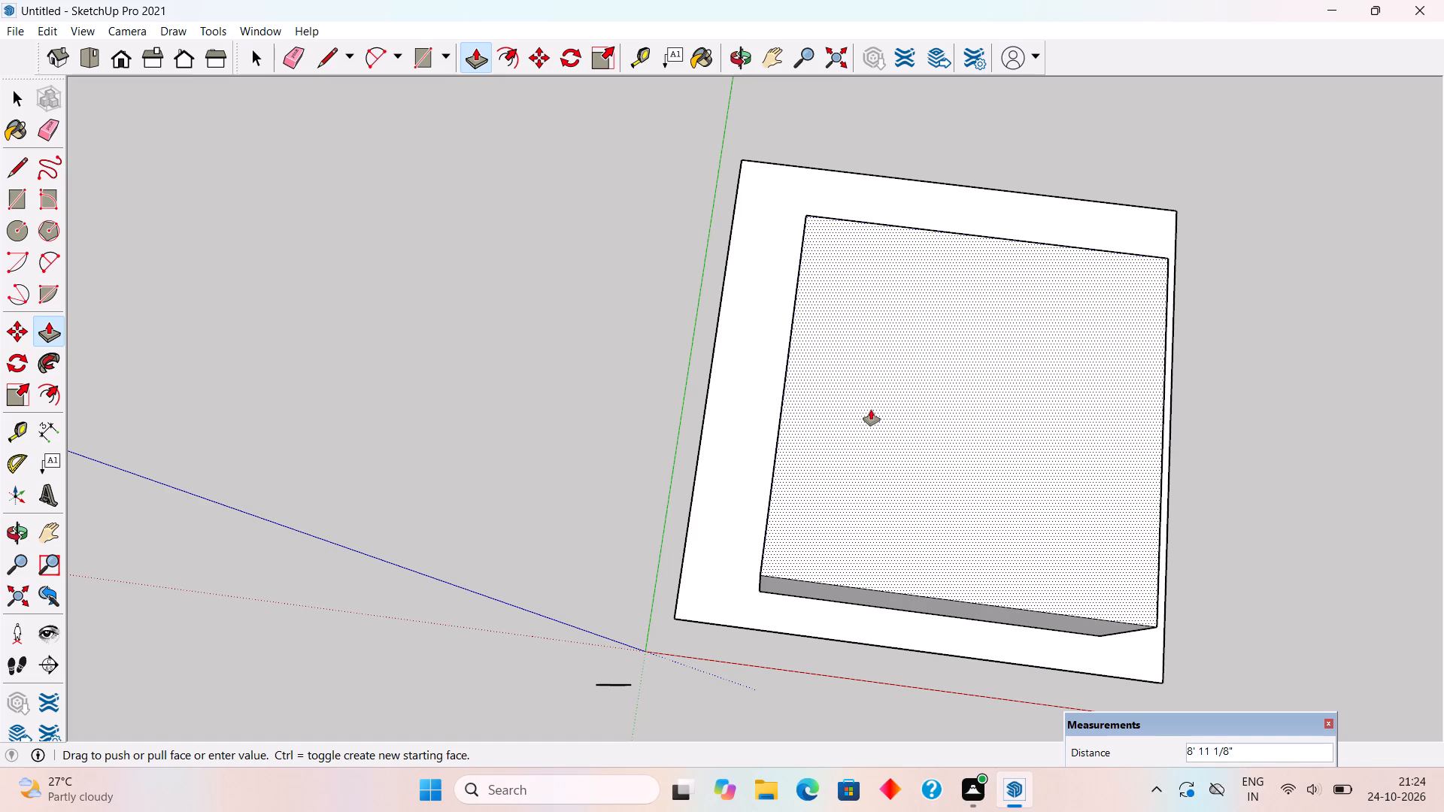
type("1.5'")
key("Return")
key("space")
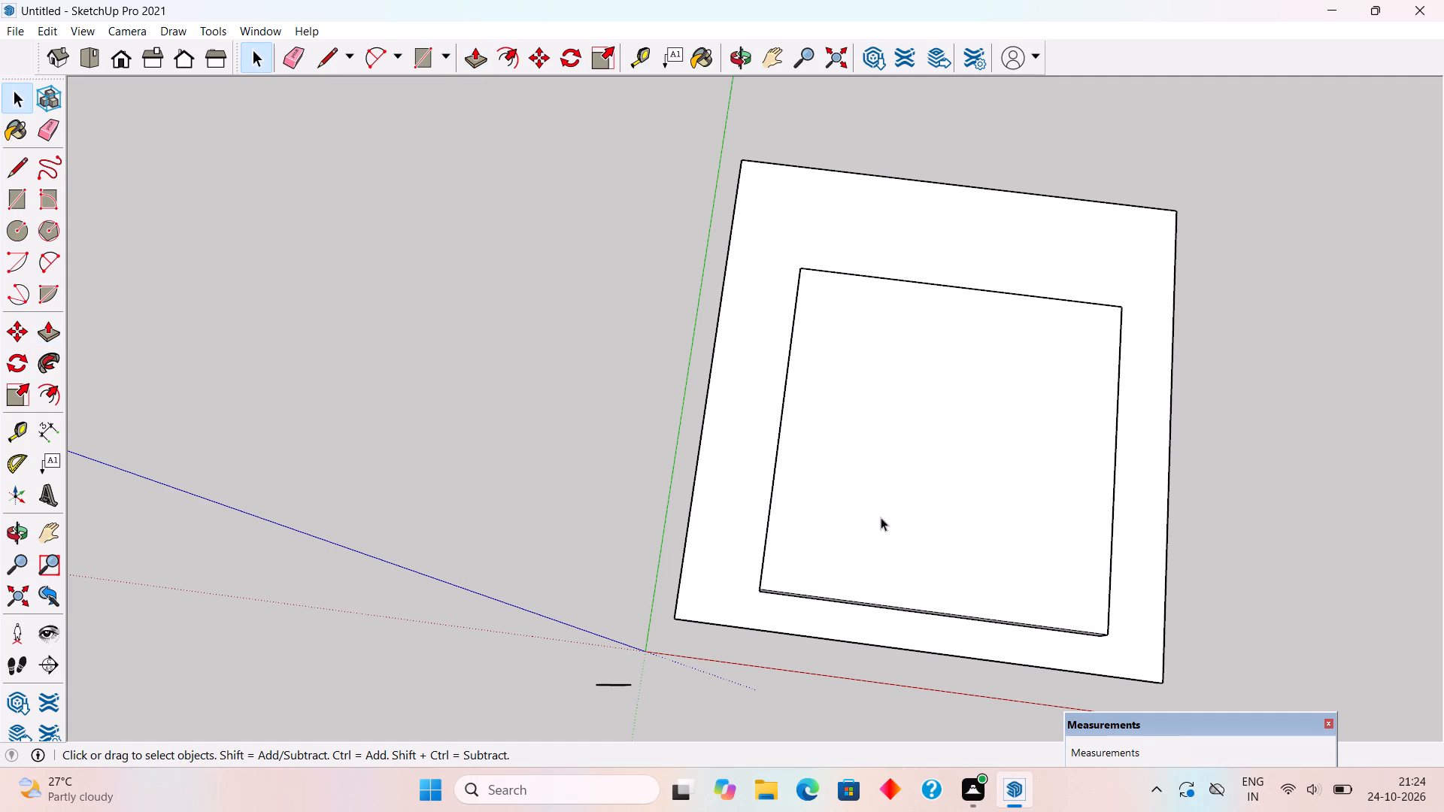
Select all of the raised plinth's geometry and make it a group.
middle_click_drag(939, 473, 890, 138)
middle_click_drag(934, 610, 1009, 581)
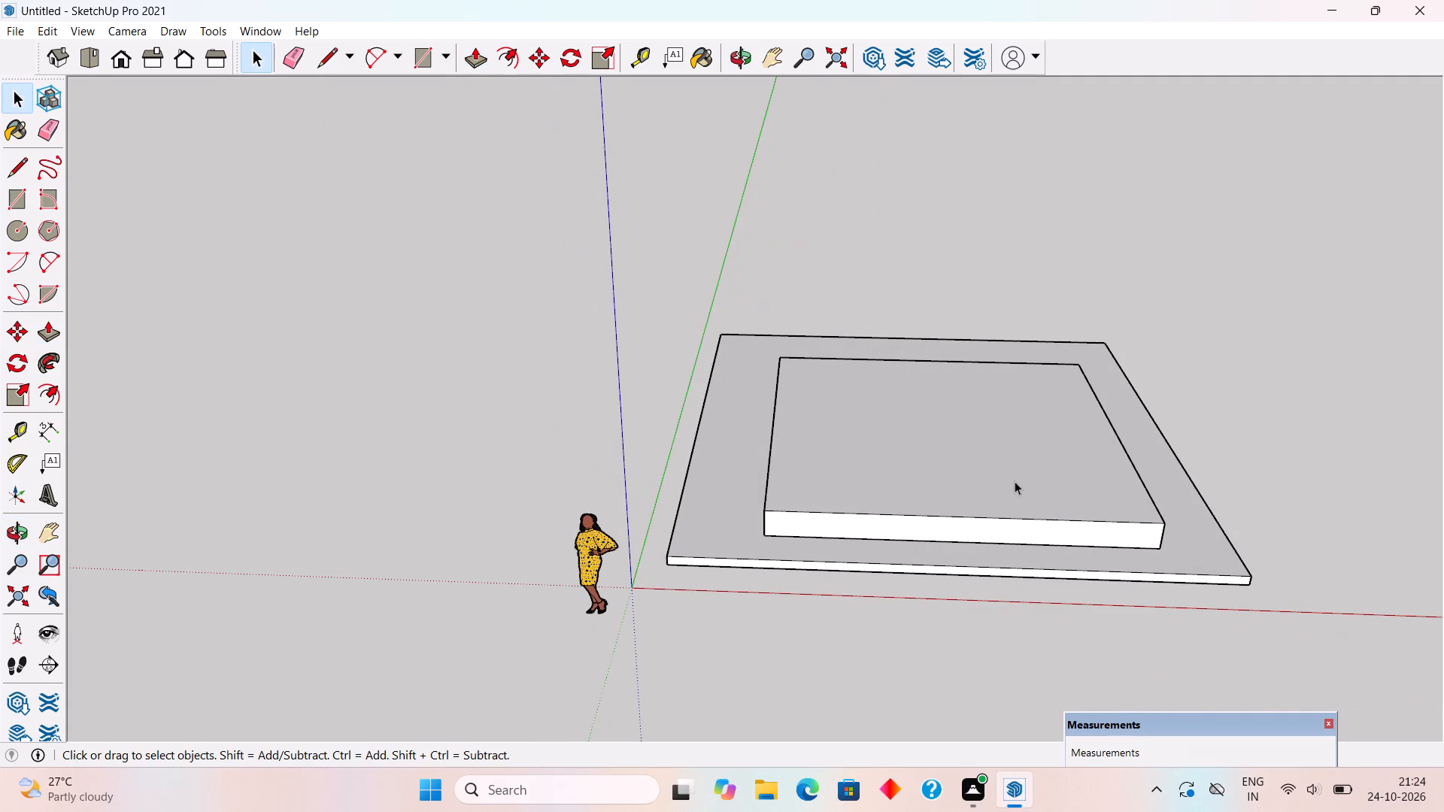
triple_click(1015, 481)
right_click(1015, 481)
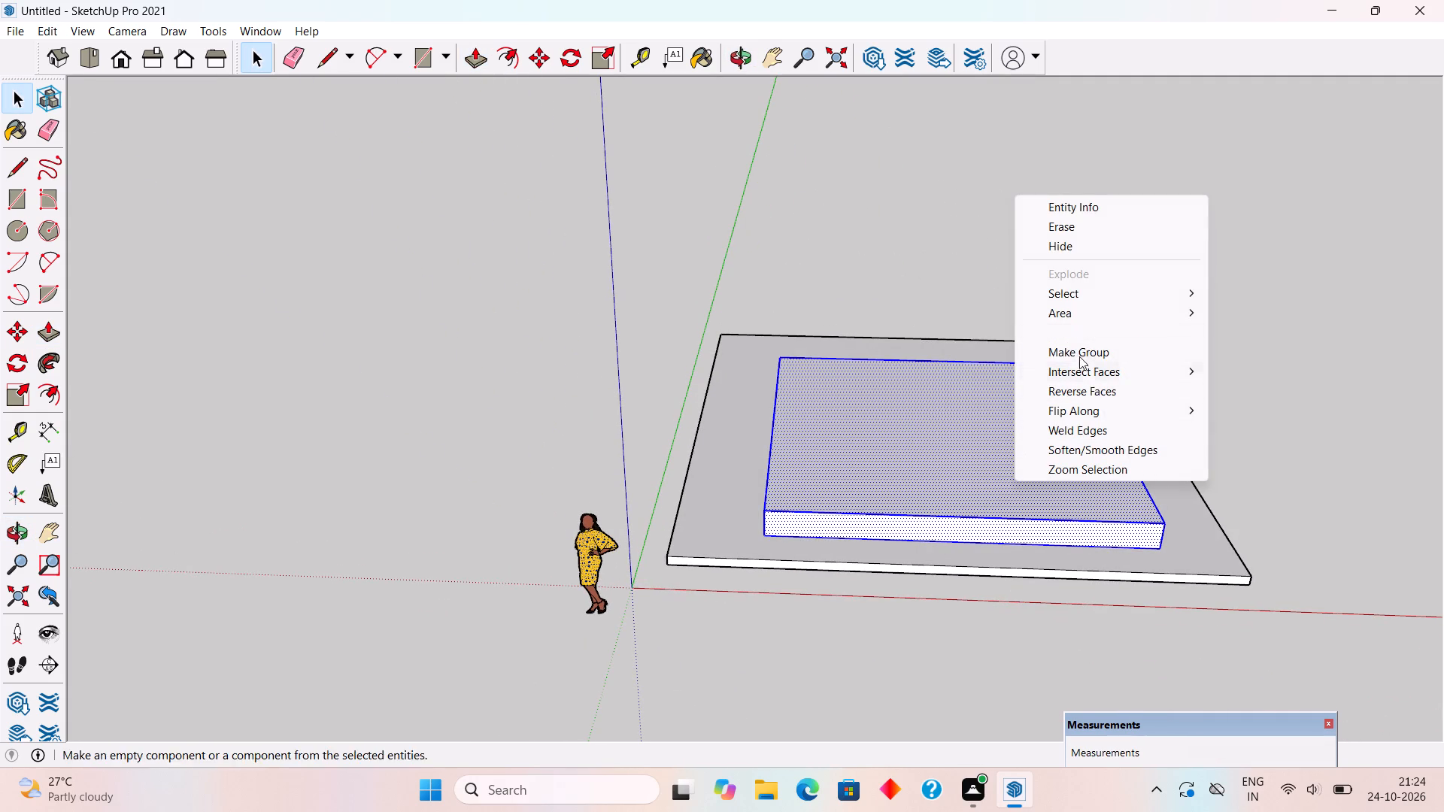
left_click(1088, 347)
Open the base slab group and Push/Pull its end face outward about 18'9" along the red axis.
middle_click_drag(921, 428, 484, 374)
scroll(484, 374, "down", 3)
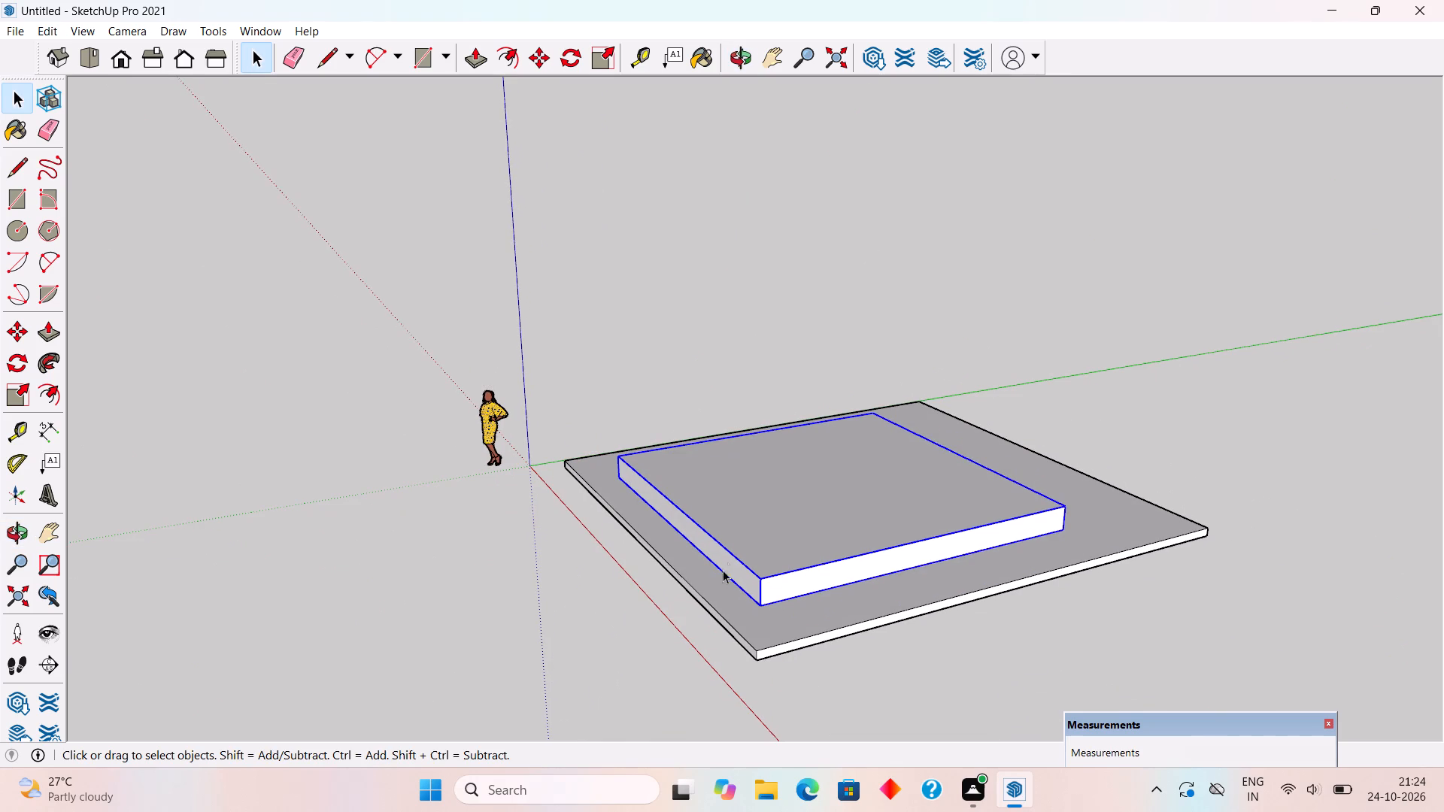
double_click(796, 622)
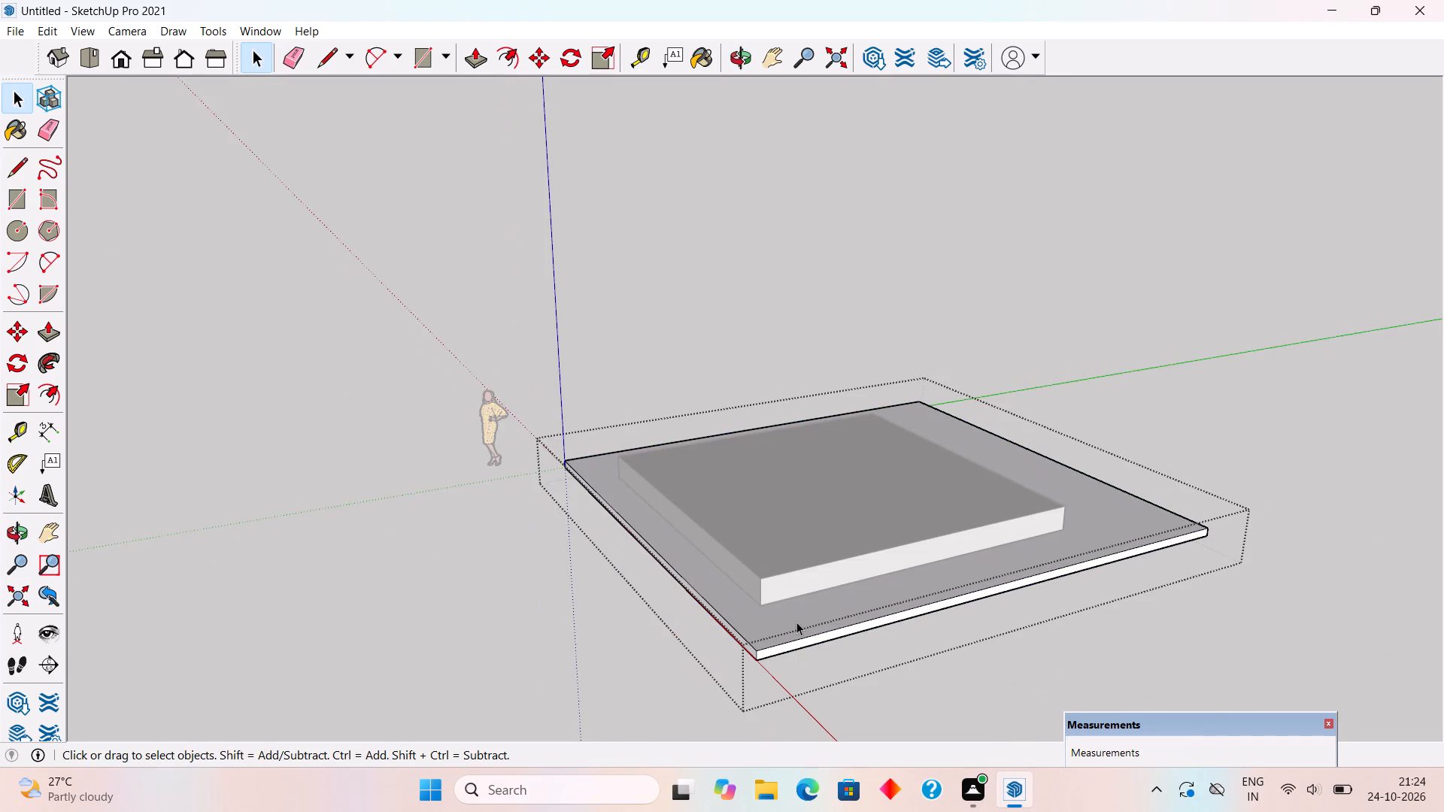
left_click(796, 622)
key("p")
left_click(853, 630)
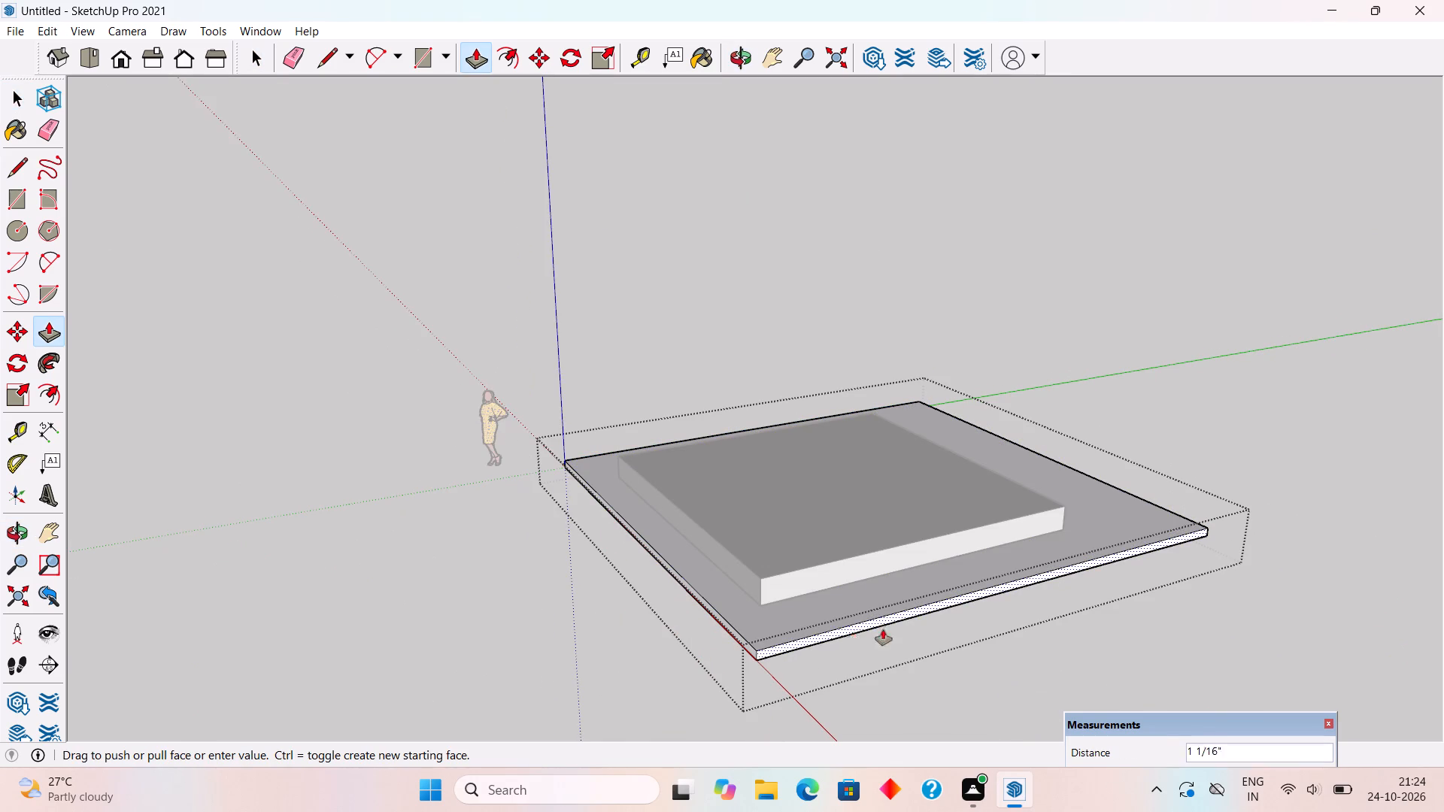
left_click(1265, 691)
scroll(412, 497, "down", 4)
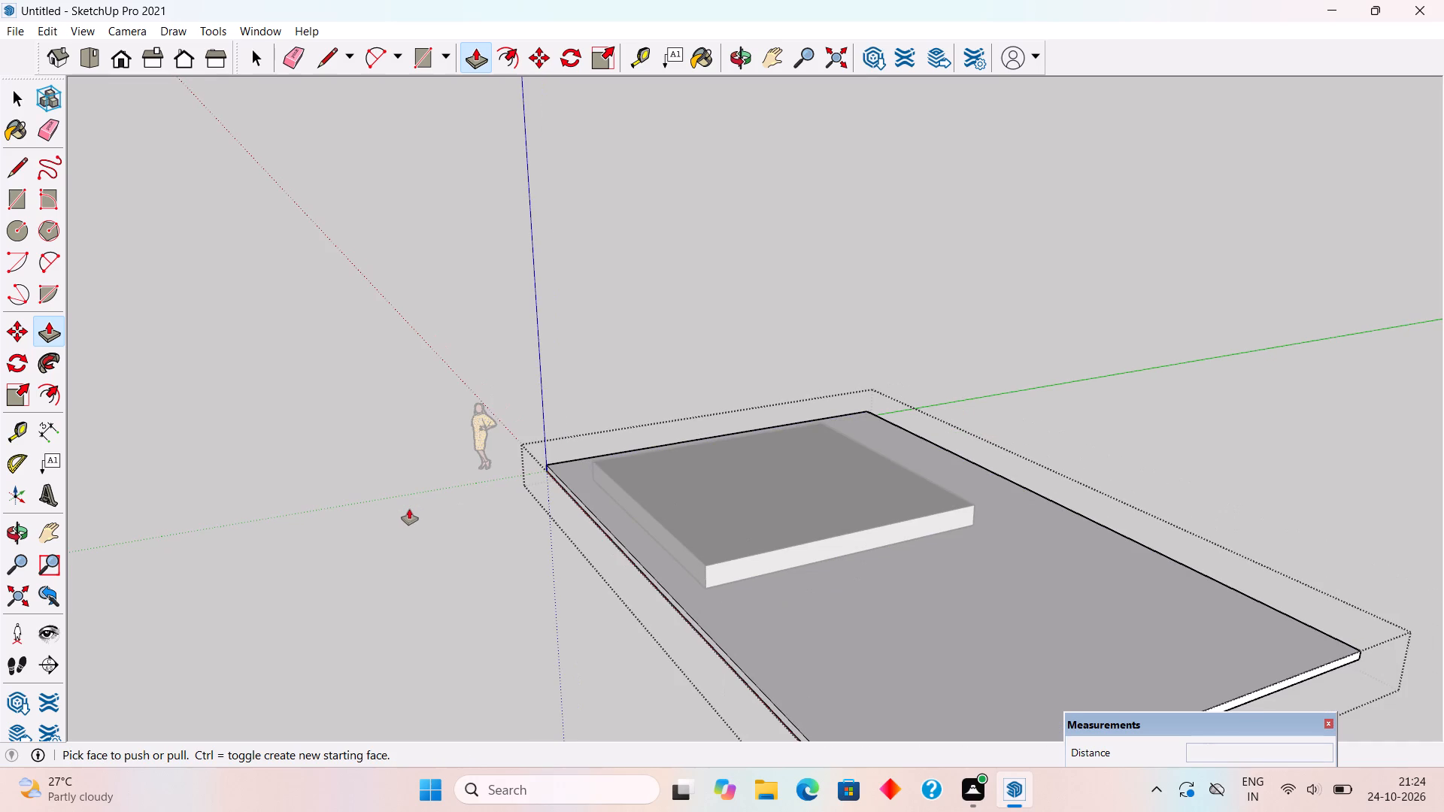
Open the plinth group, Push/Pull its end face outward by 15' along the red axis, and exit the group.
key("space")
triple_click(748, 541)
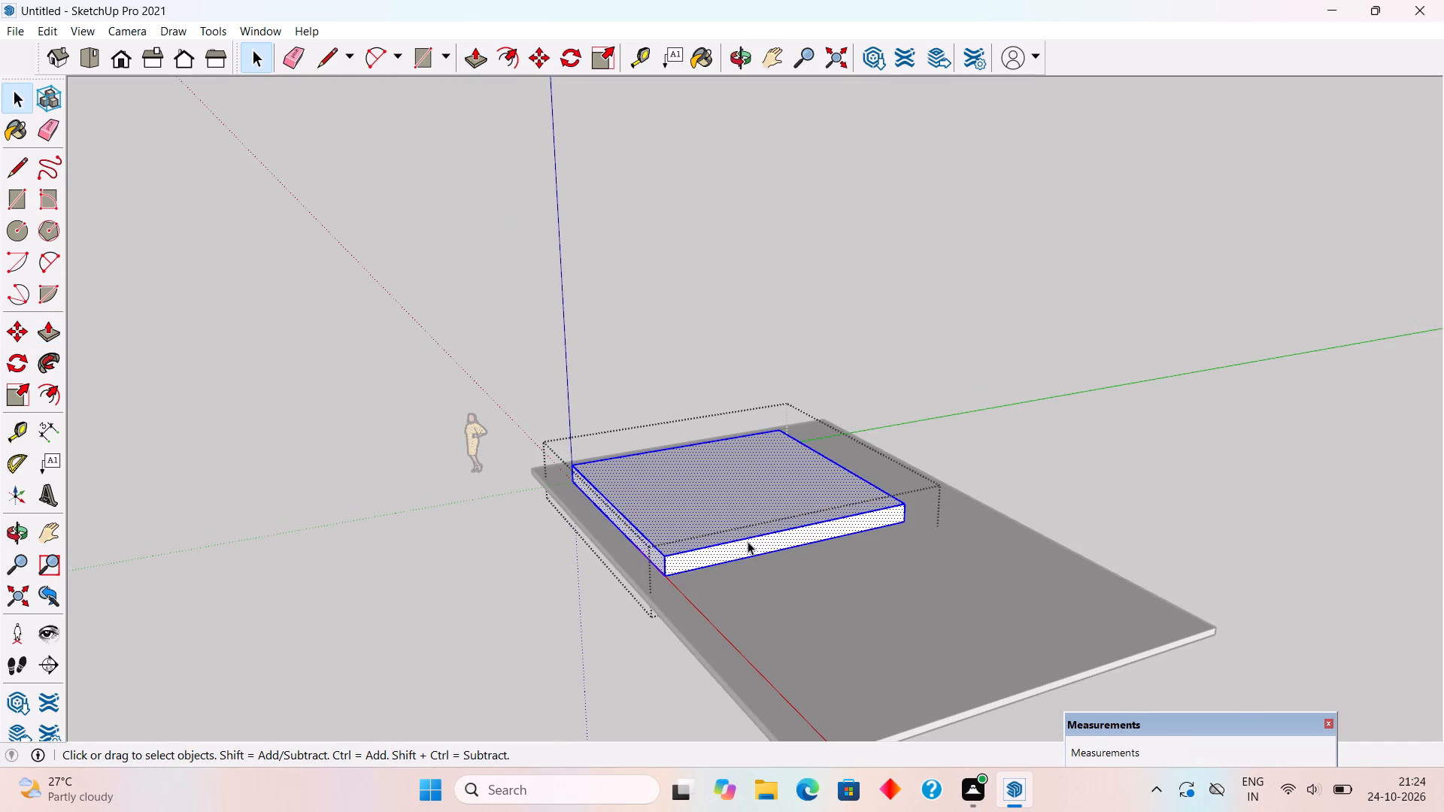
key("p")
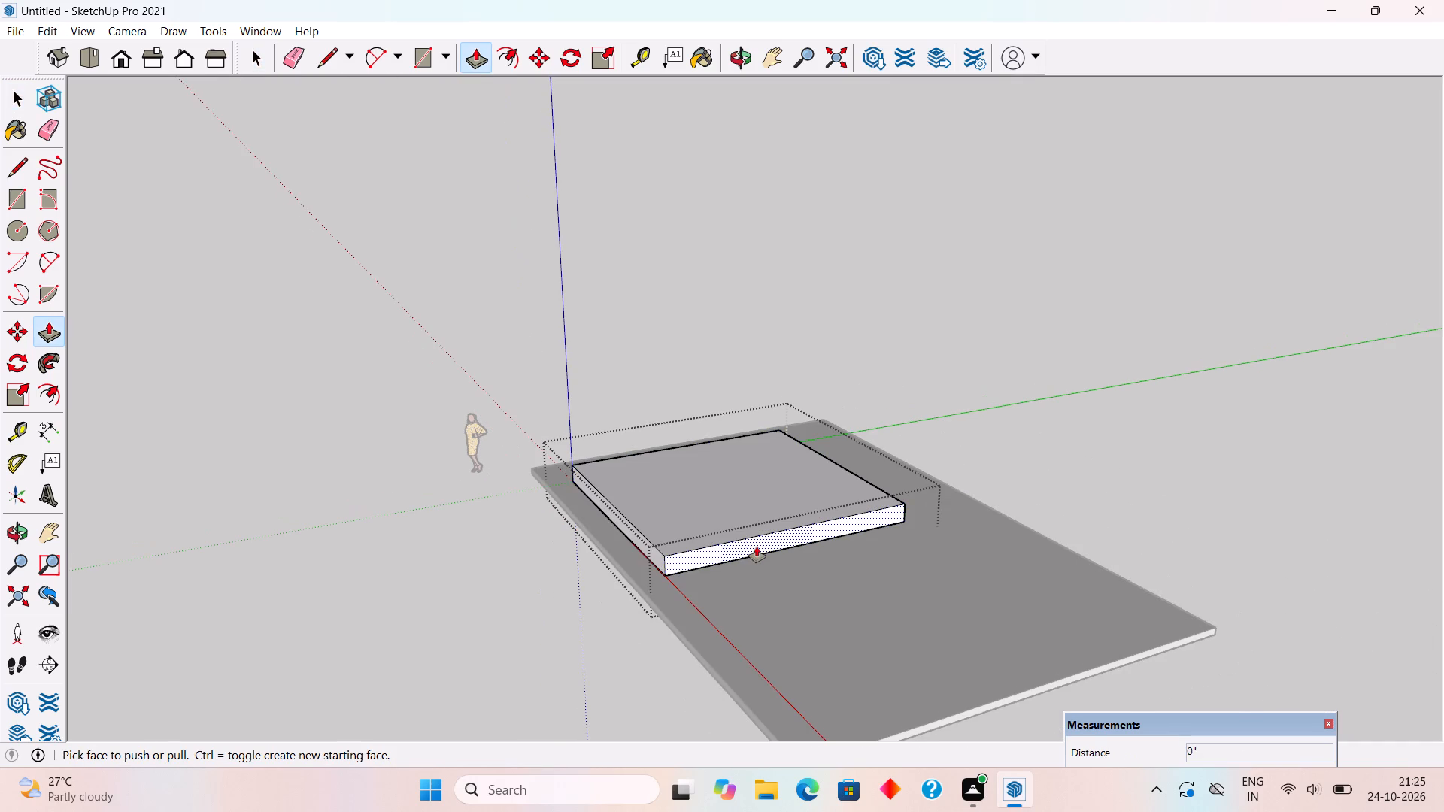
left_click(757, 547)
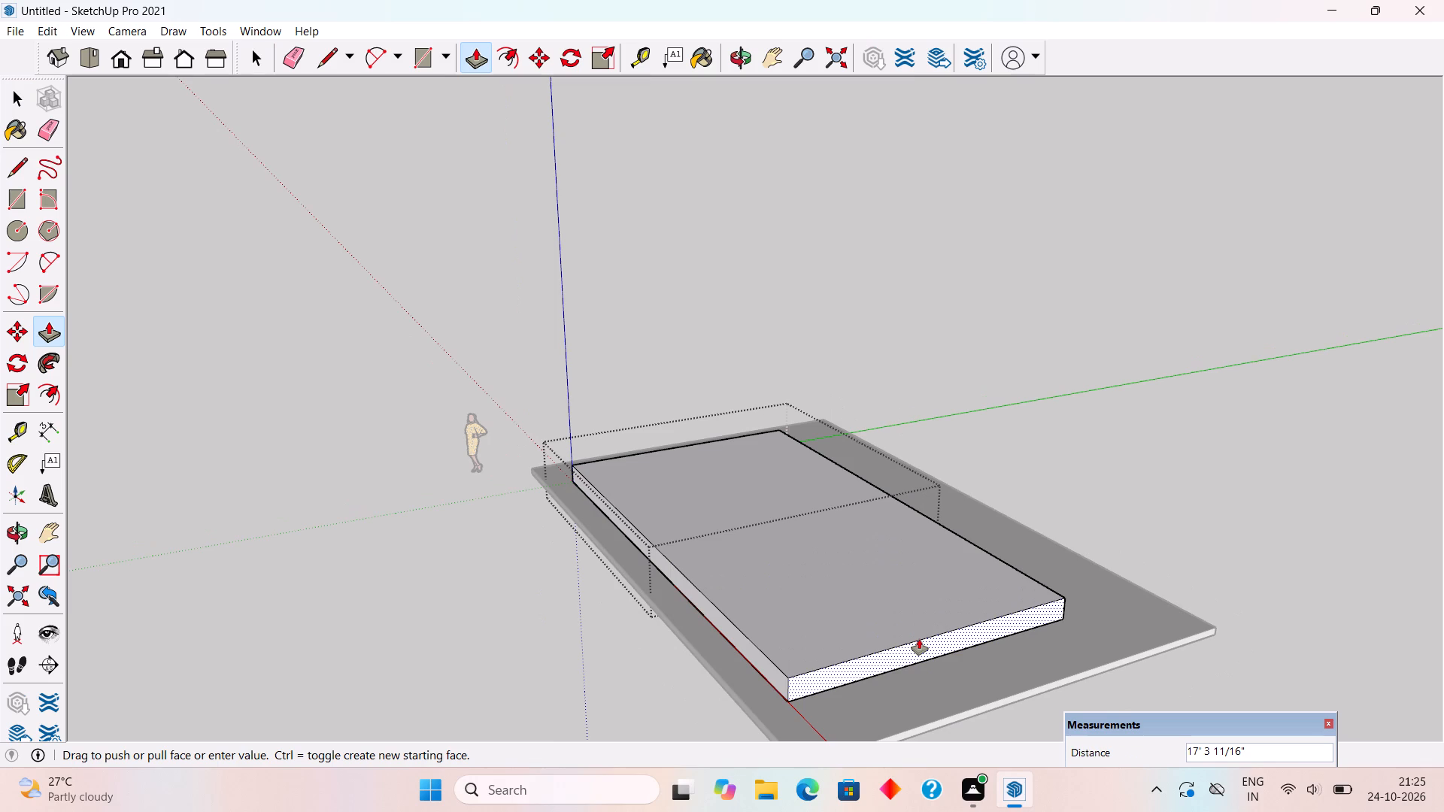
type("15'")
key("Return")
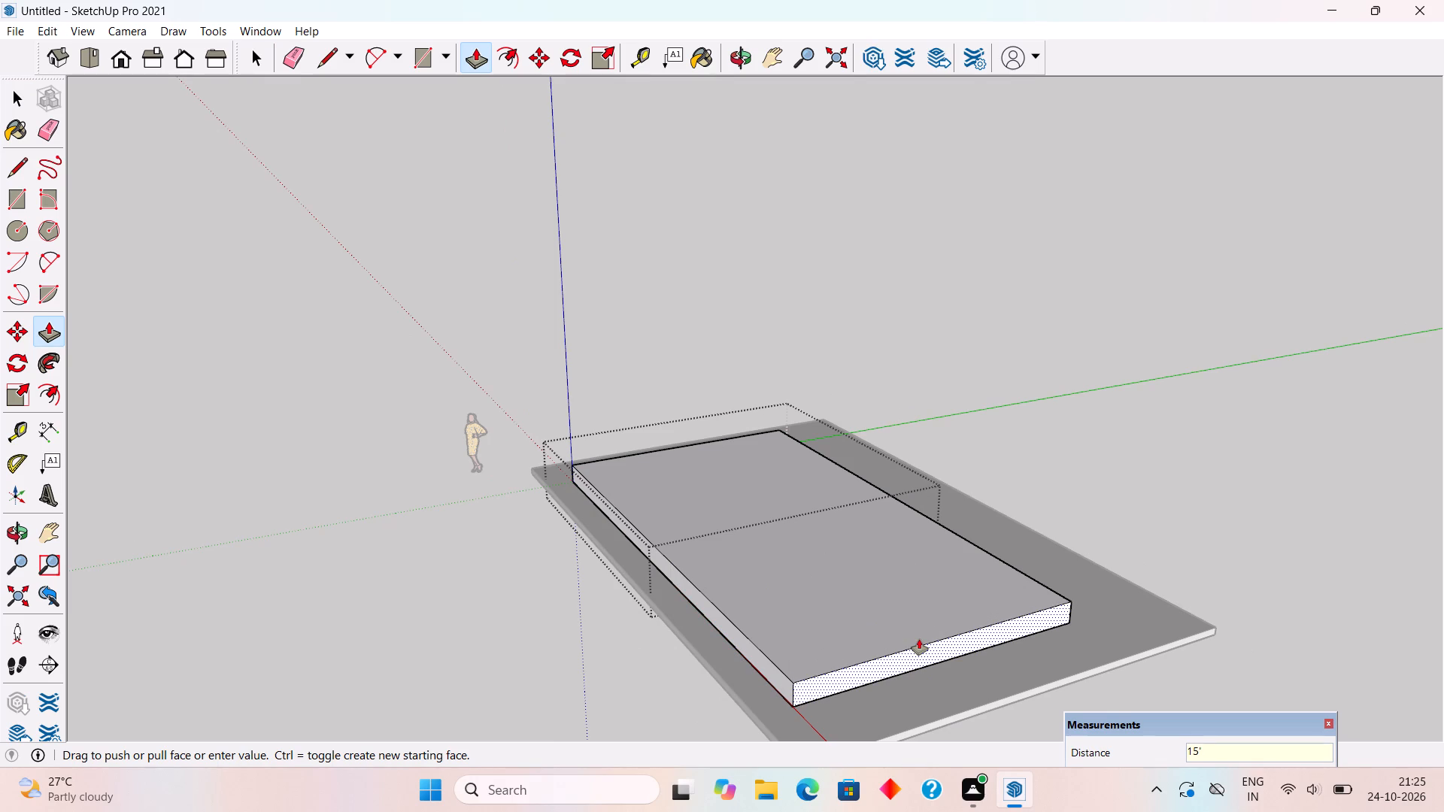
key("space")
scroll(754, 610, "down", 4)
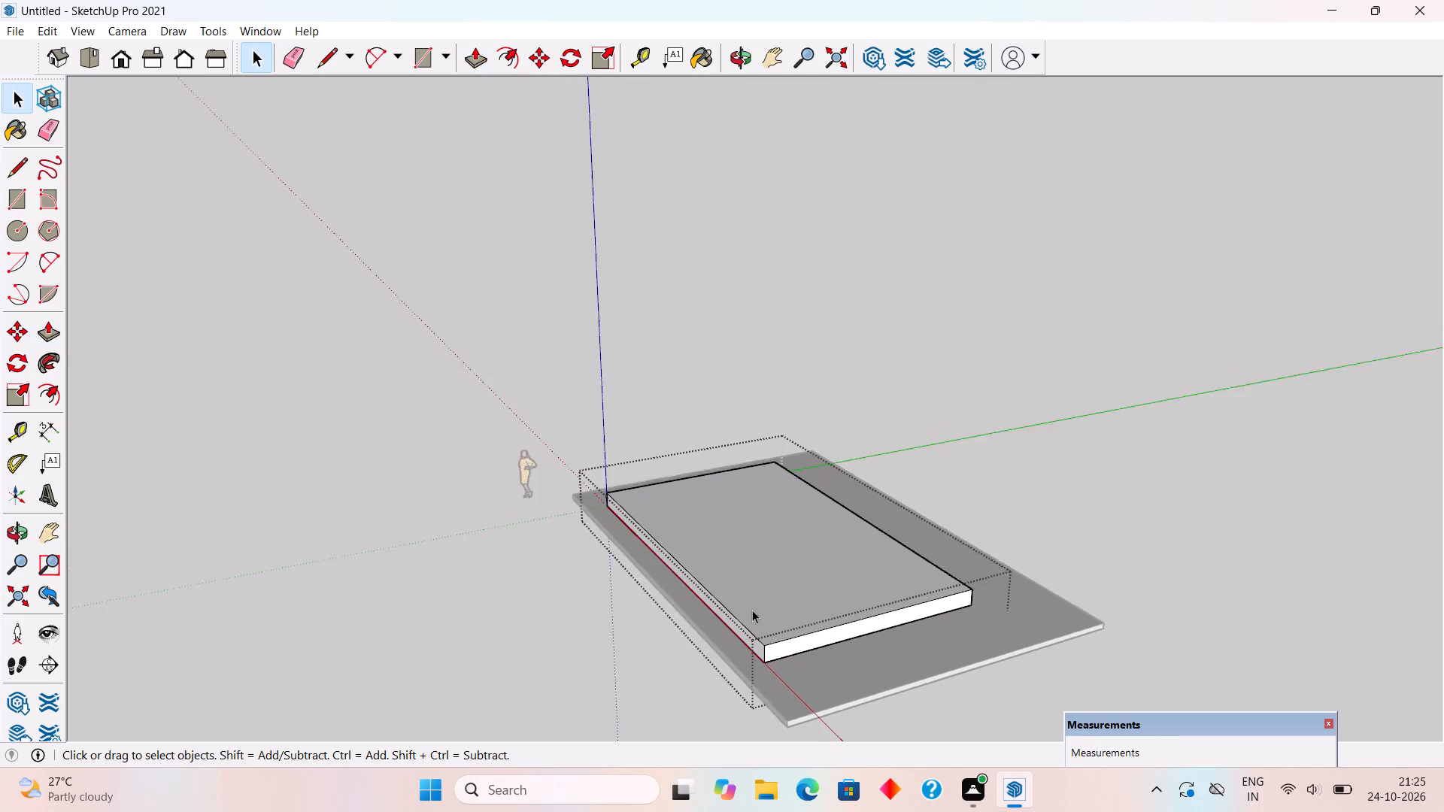
middle_click_drag(604, 701, 833, 768)
left_click(911, 392)
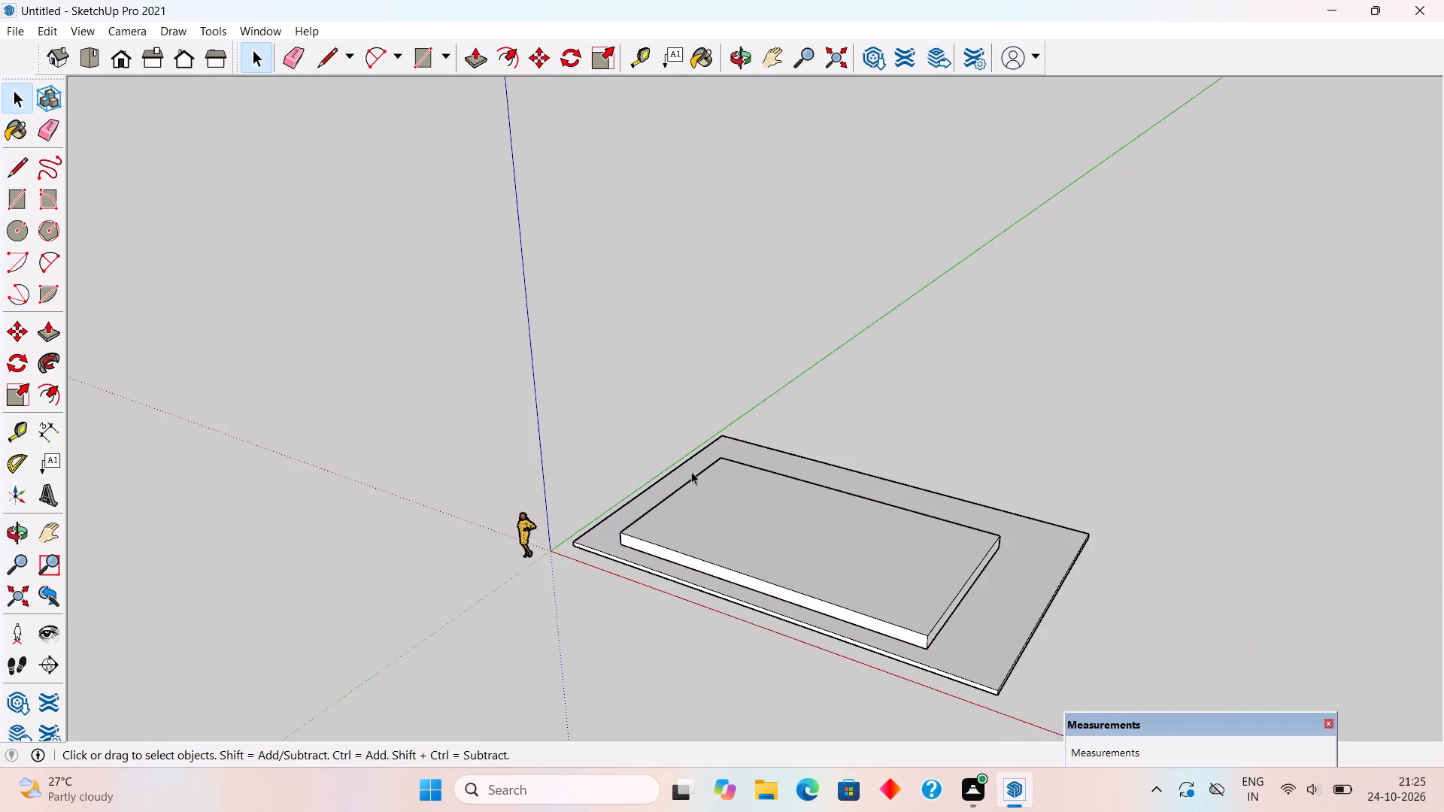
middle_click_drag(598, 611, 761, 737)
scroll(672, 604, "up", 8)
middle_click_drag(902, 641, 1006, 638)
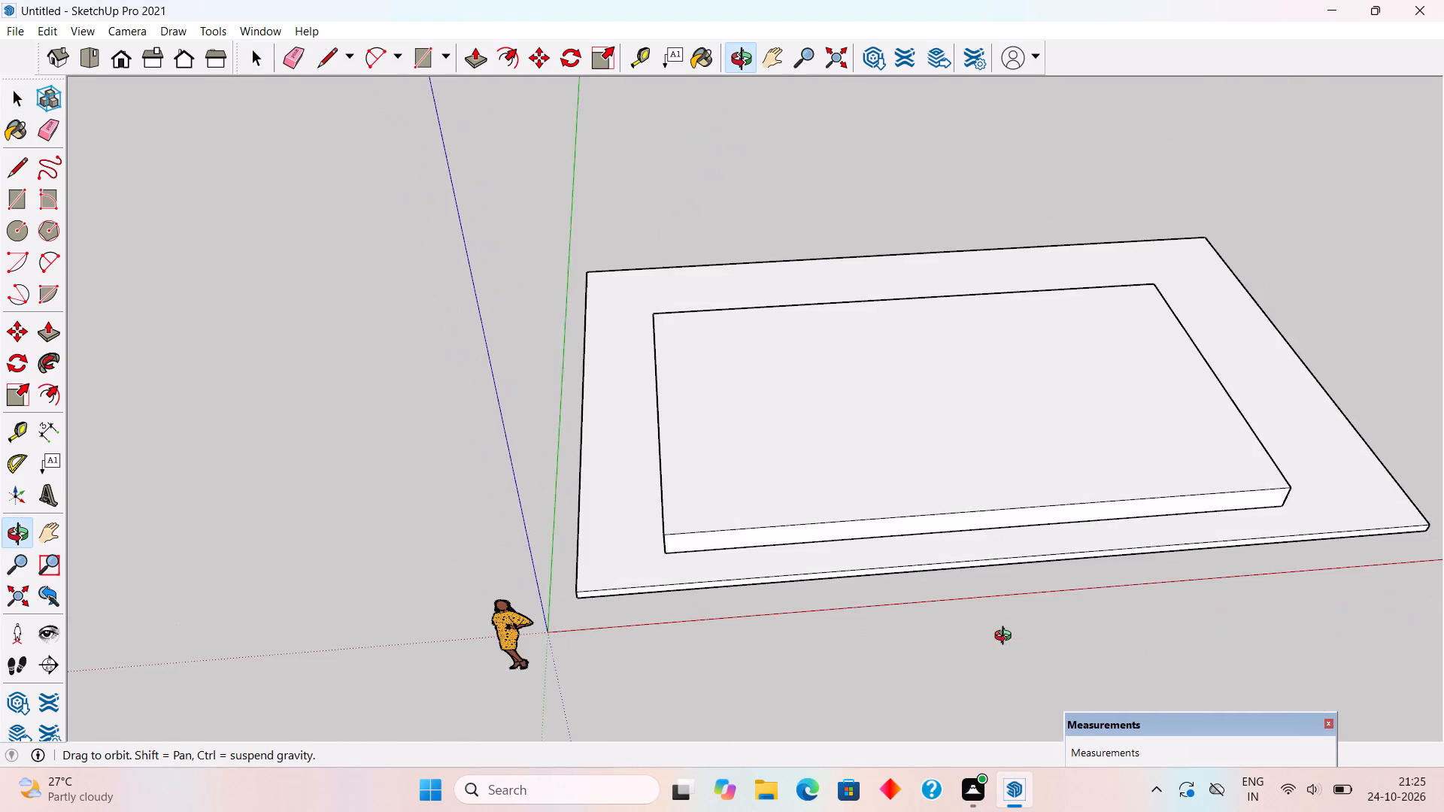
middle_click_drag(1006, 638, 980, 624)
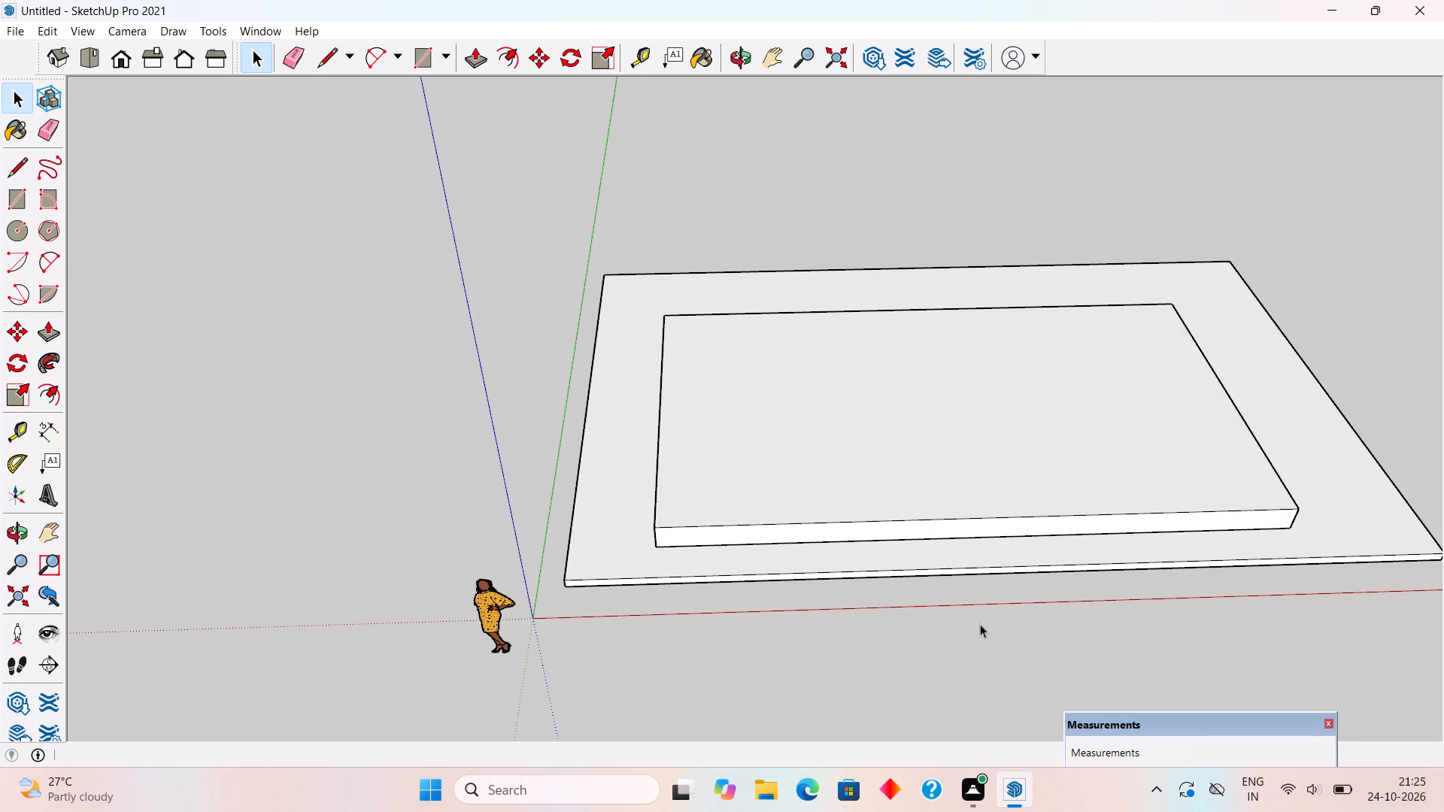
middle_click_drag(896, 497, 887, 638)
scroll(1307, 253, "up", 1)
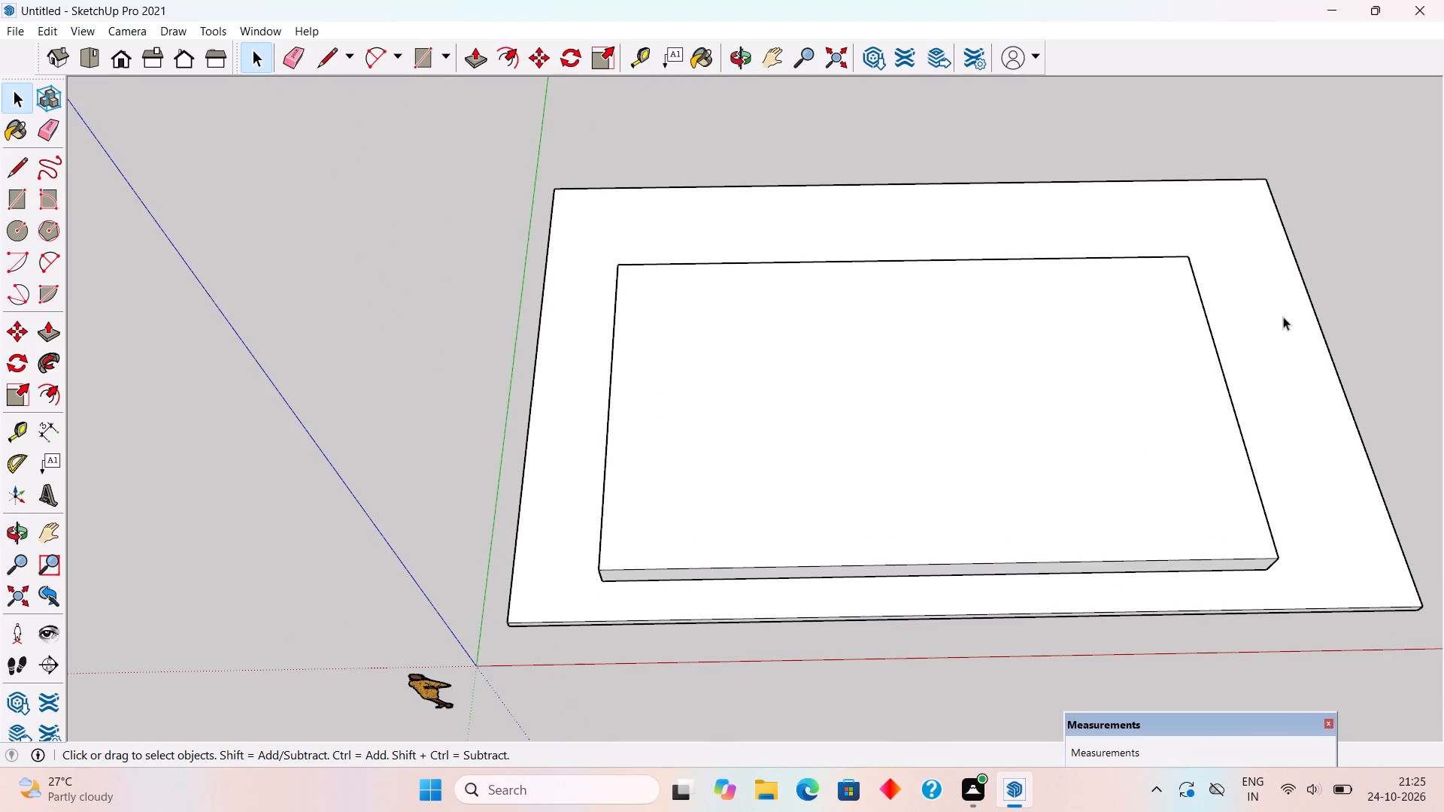
Place a guide line 9" in from the front top edge of the plinth.
middle_click_drag(1283, 335, 1302, 393)
scroll(1300, 405, "up", 1)
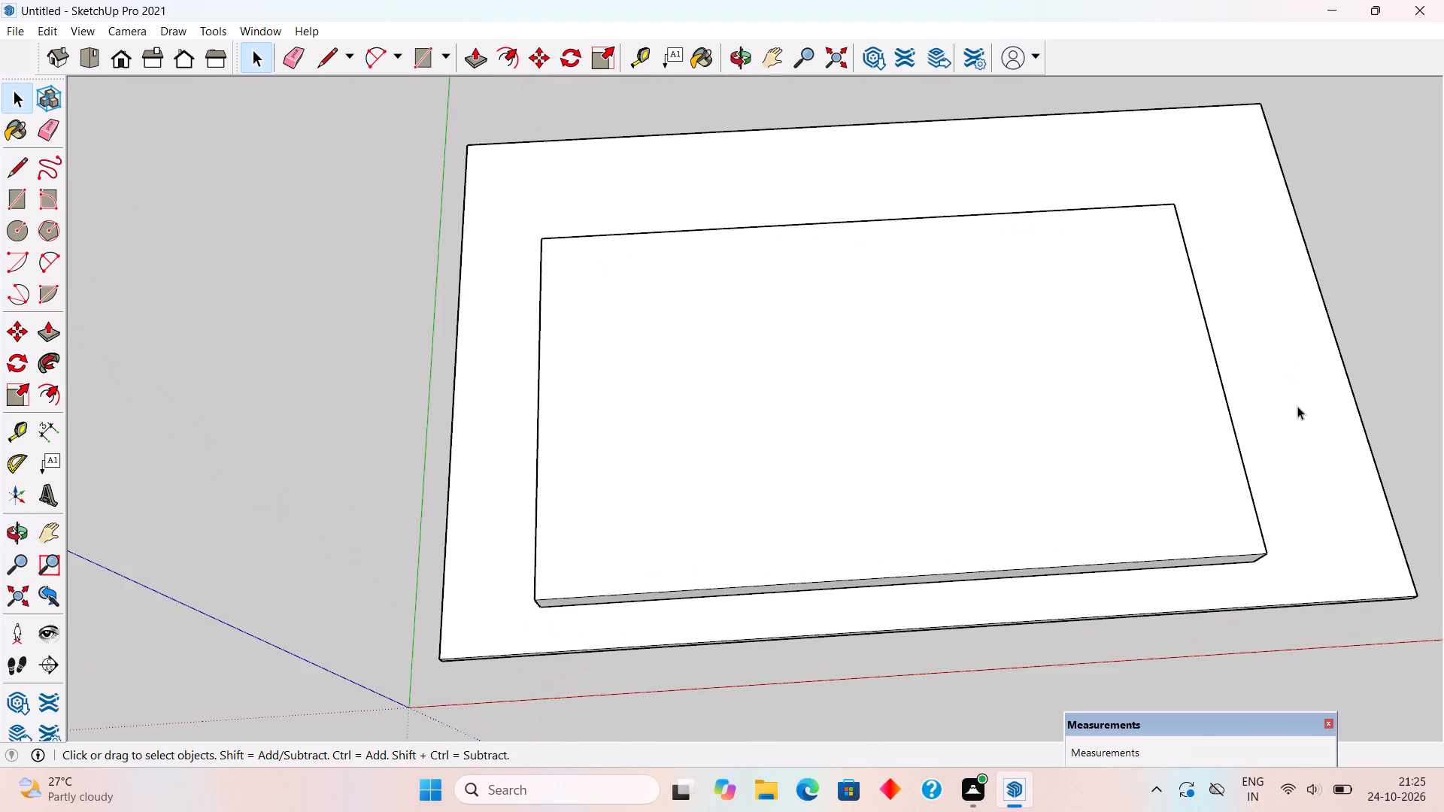
key("t")
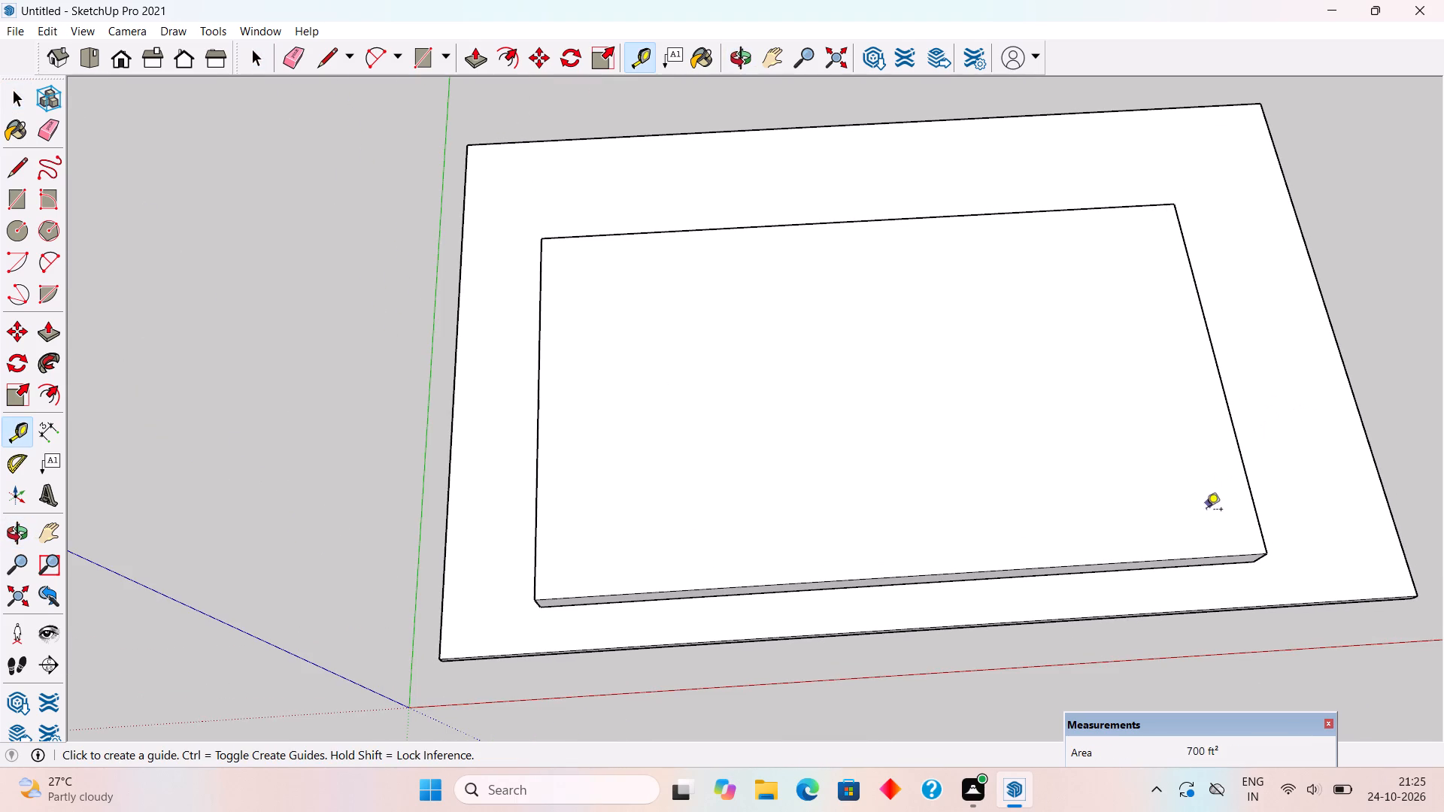
left_click(1177, 562)
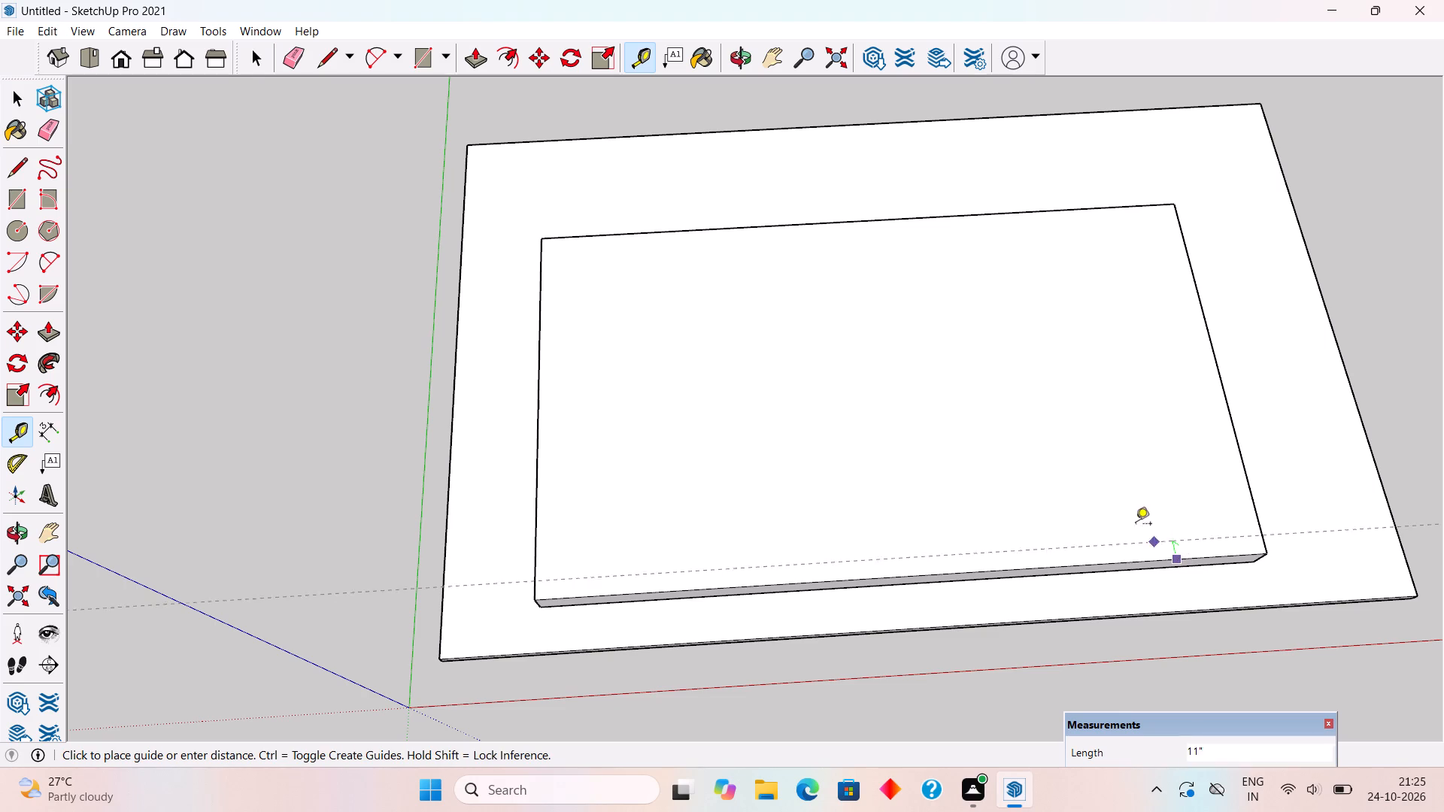
key("9")
key("shift+quotedbl")
key("Return")
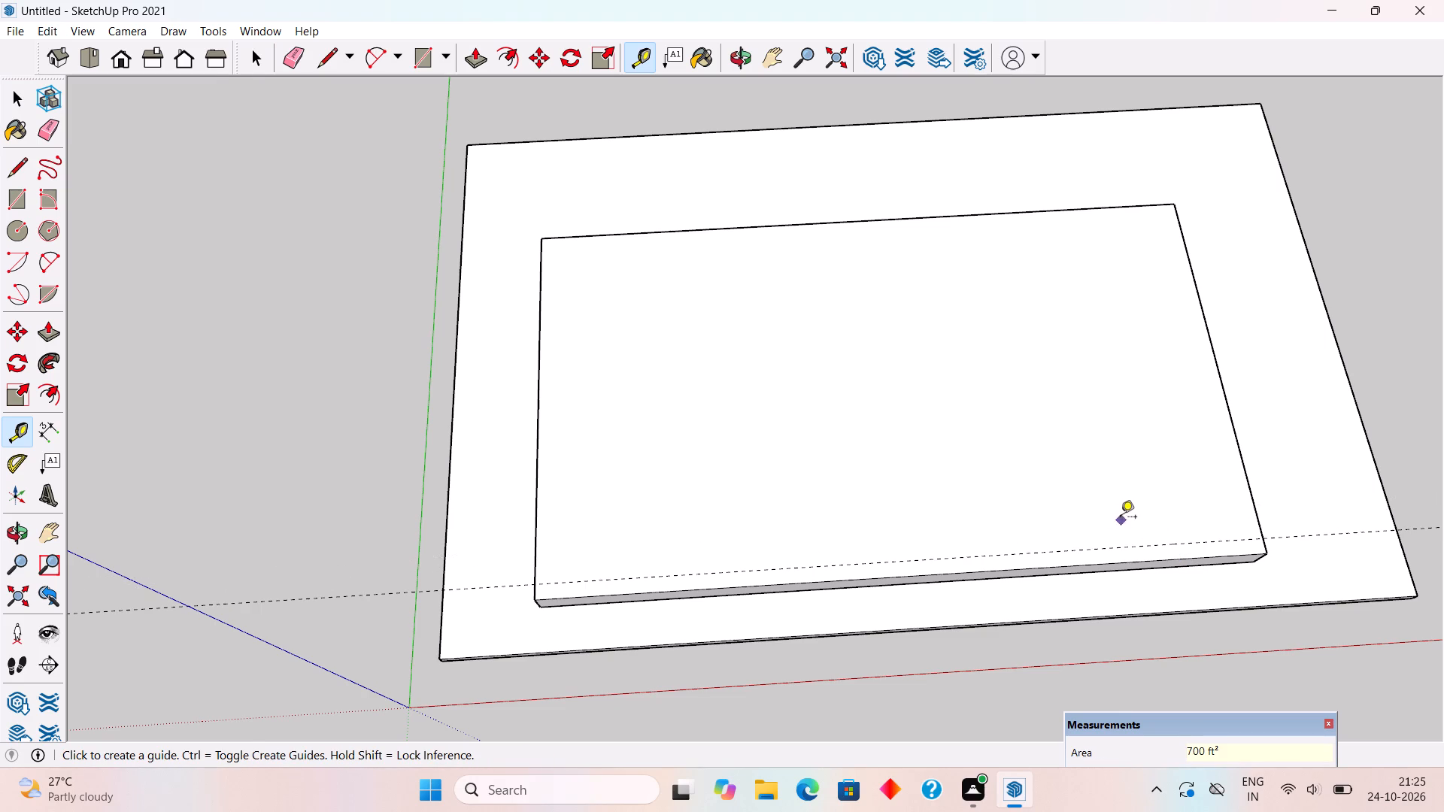
Draw a 35' by 9" rectangle on the plinth top, between the guide line and the front edge.
key("r")
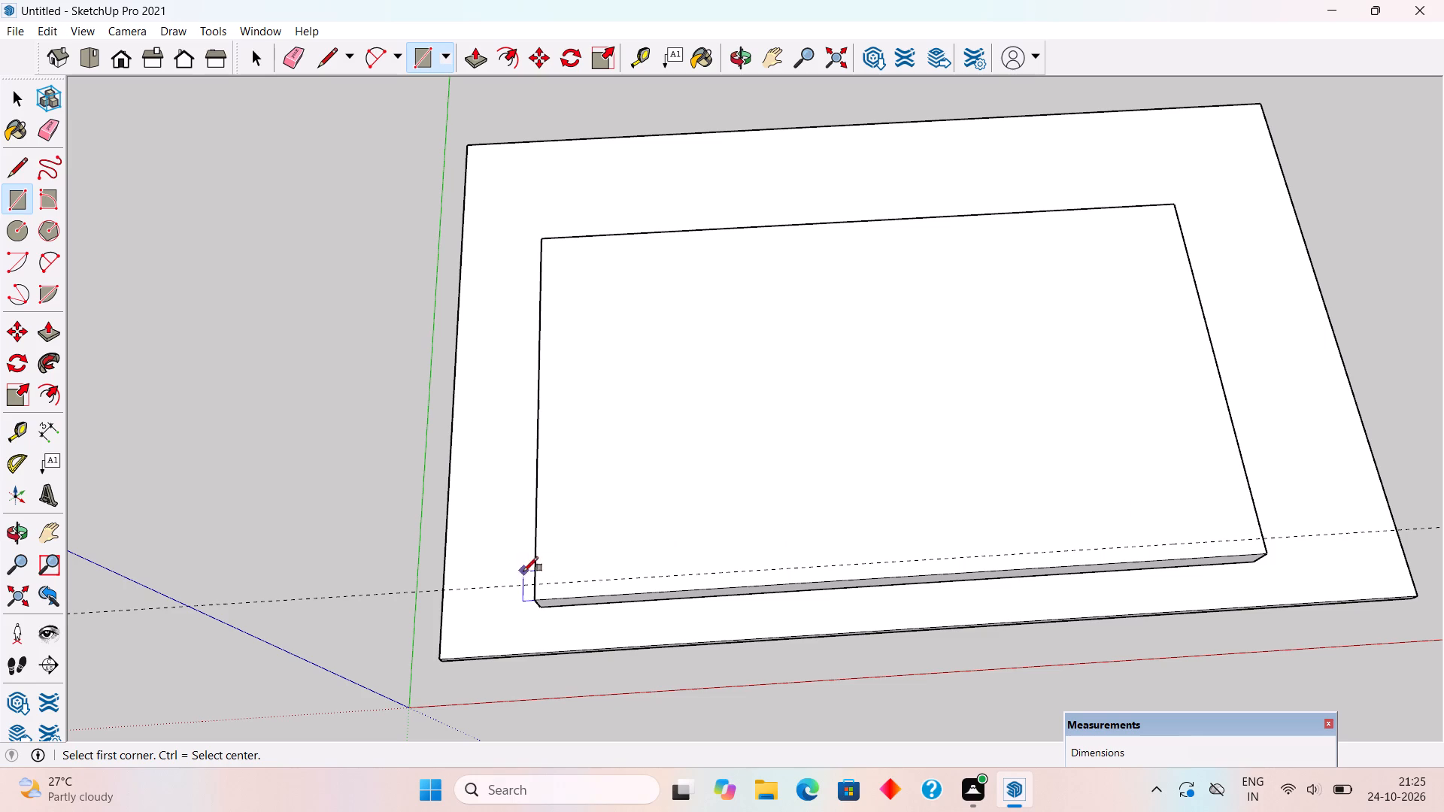
left_click(535, 580)
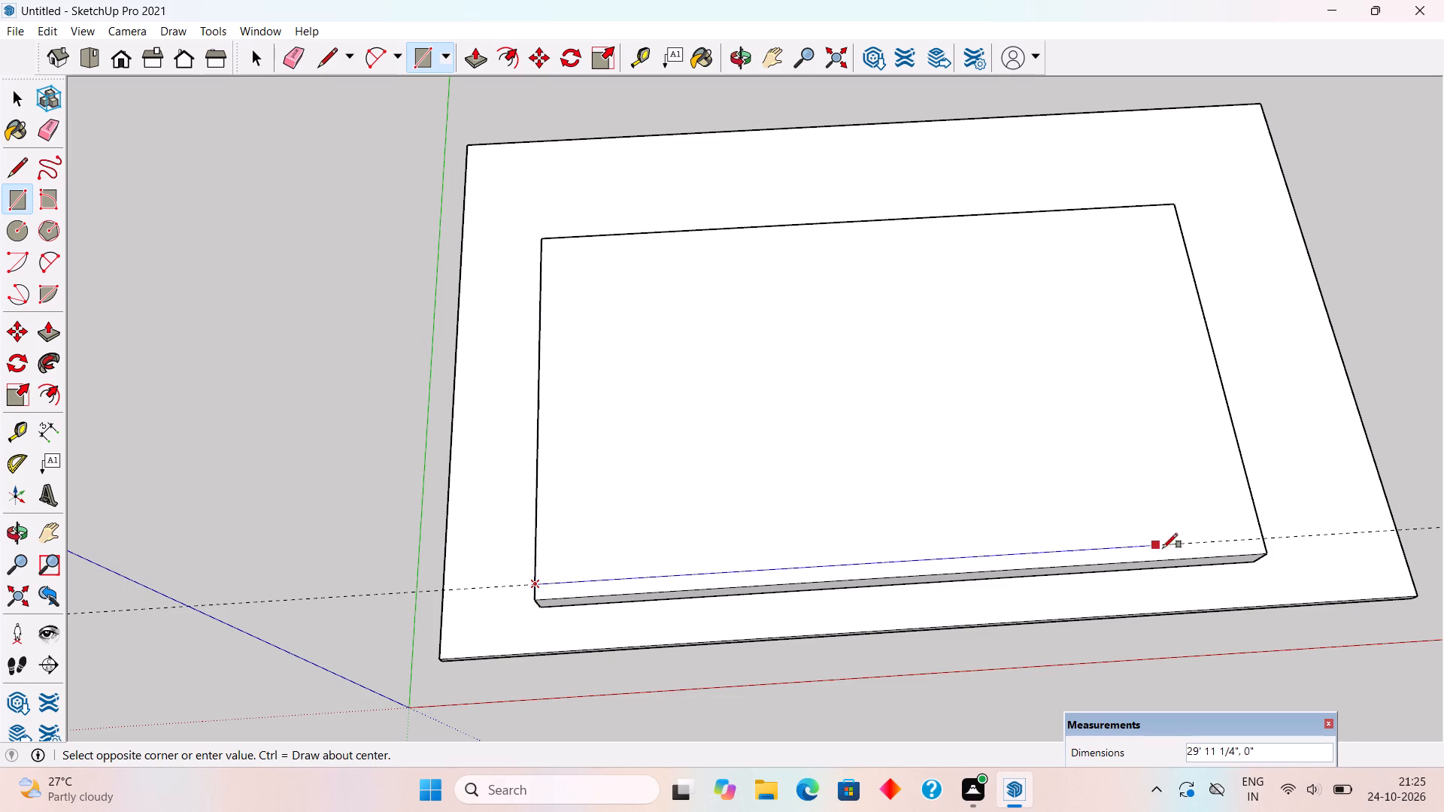
left_click(1263, 552)
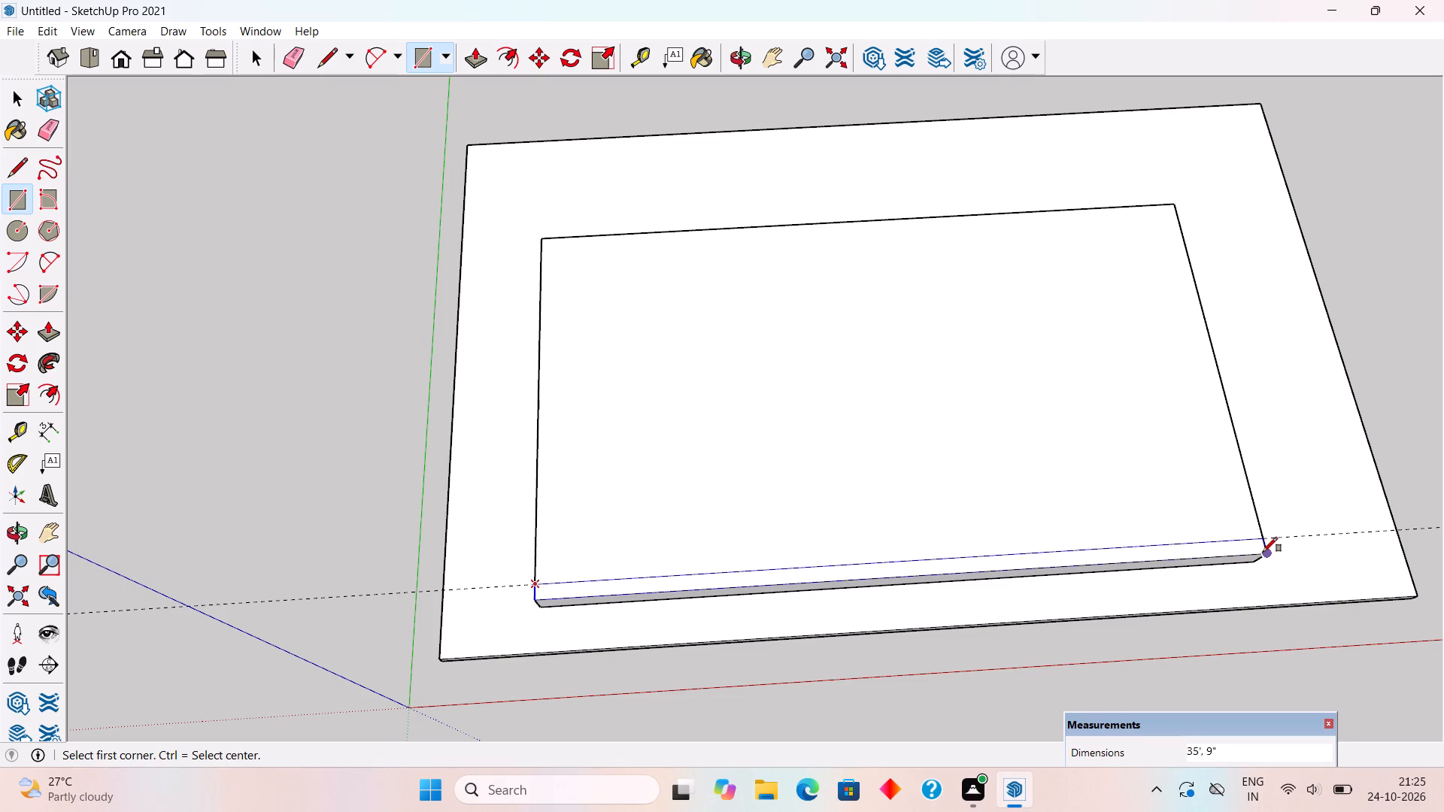
Push/Pull the 9" front strip upward by 10' to form the front wall.
key("p")
left_click(1257, 550)
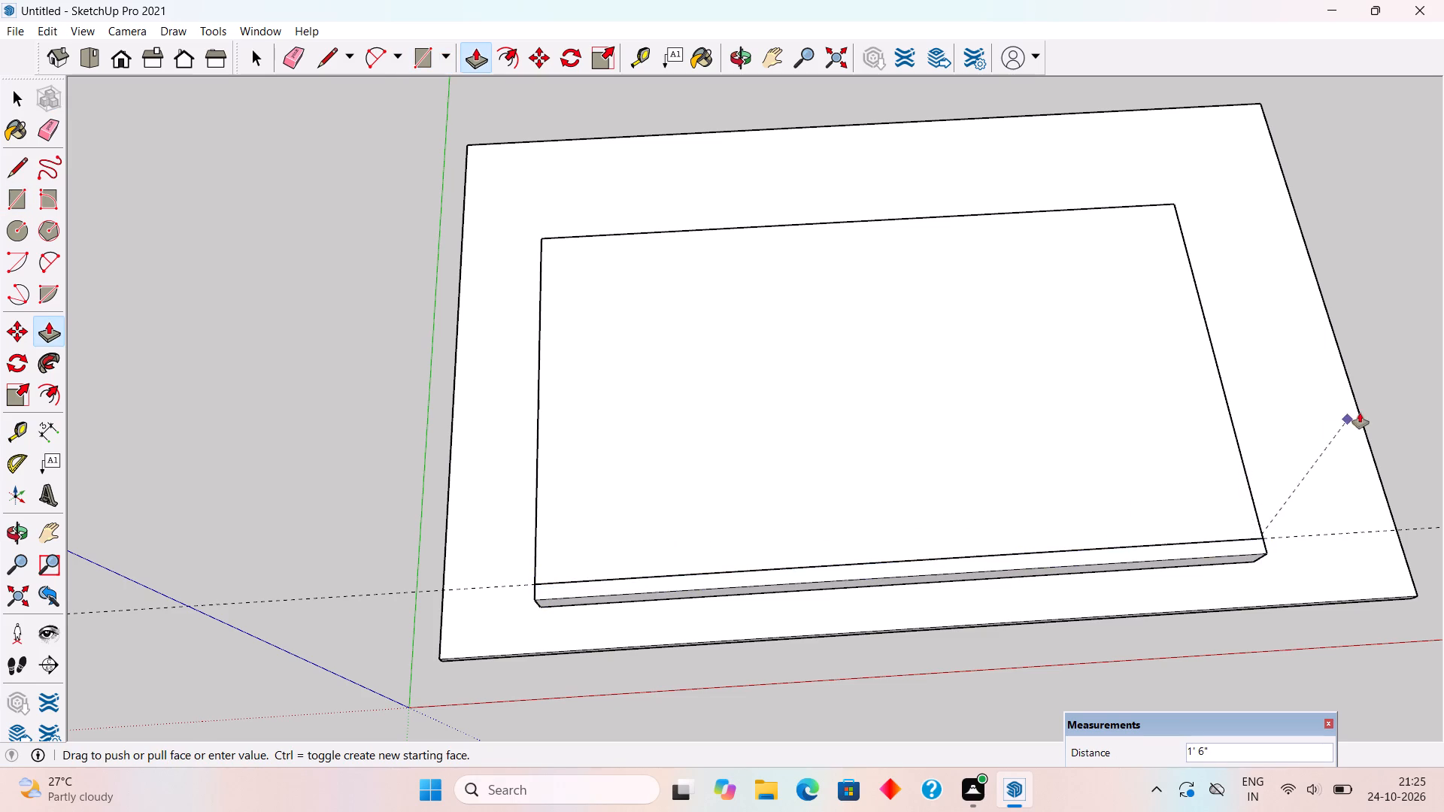
key("1")
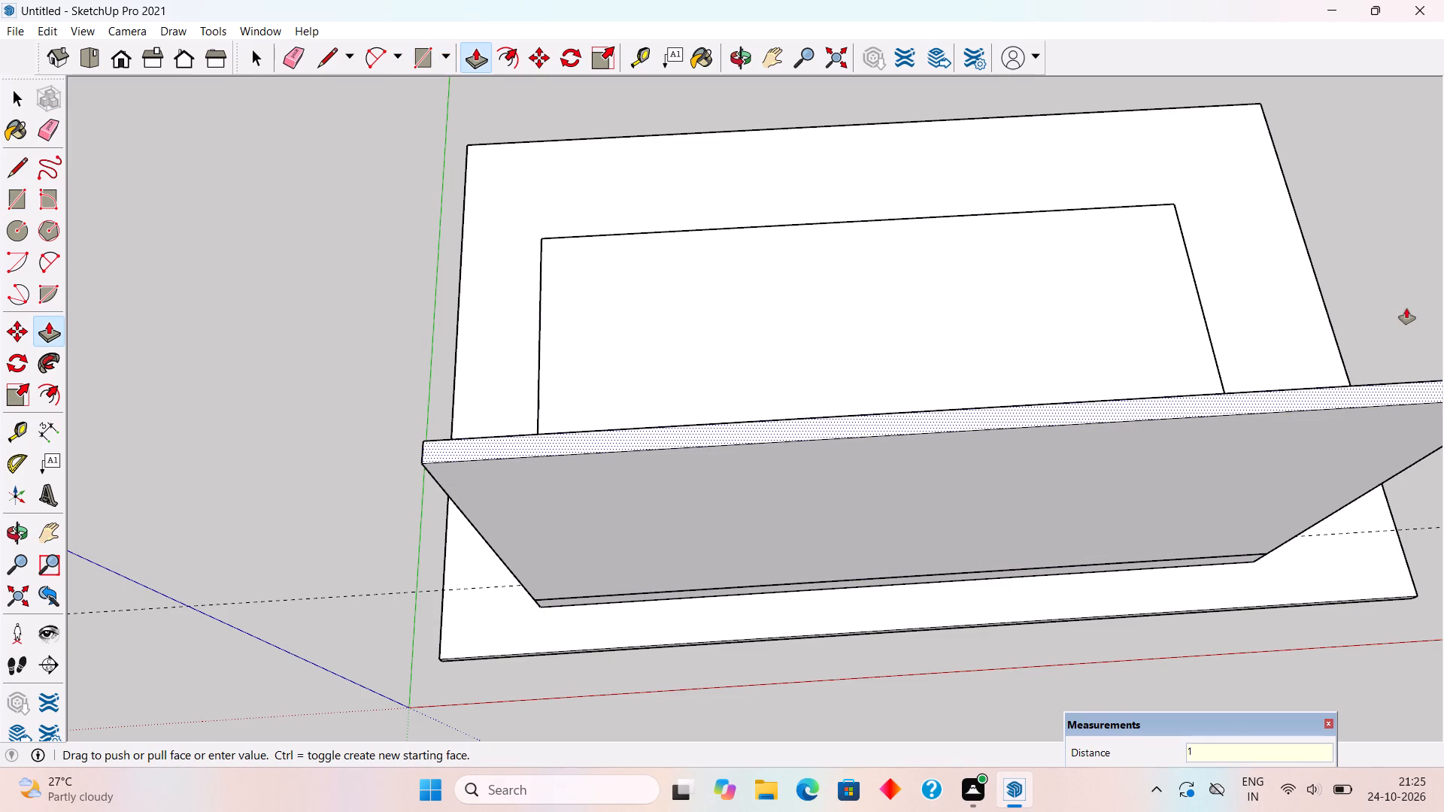
key("0")
key("apostrophe")
key("Return")
key("space")
Select all of the front wall's geometry and make it a group.
middle_click_drag(1242, 560, 1215, 520)
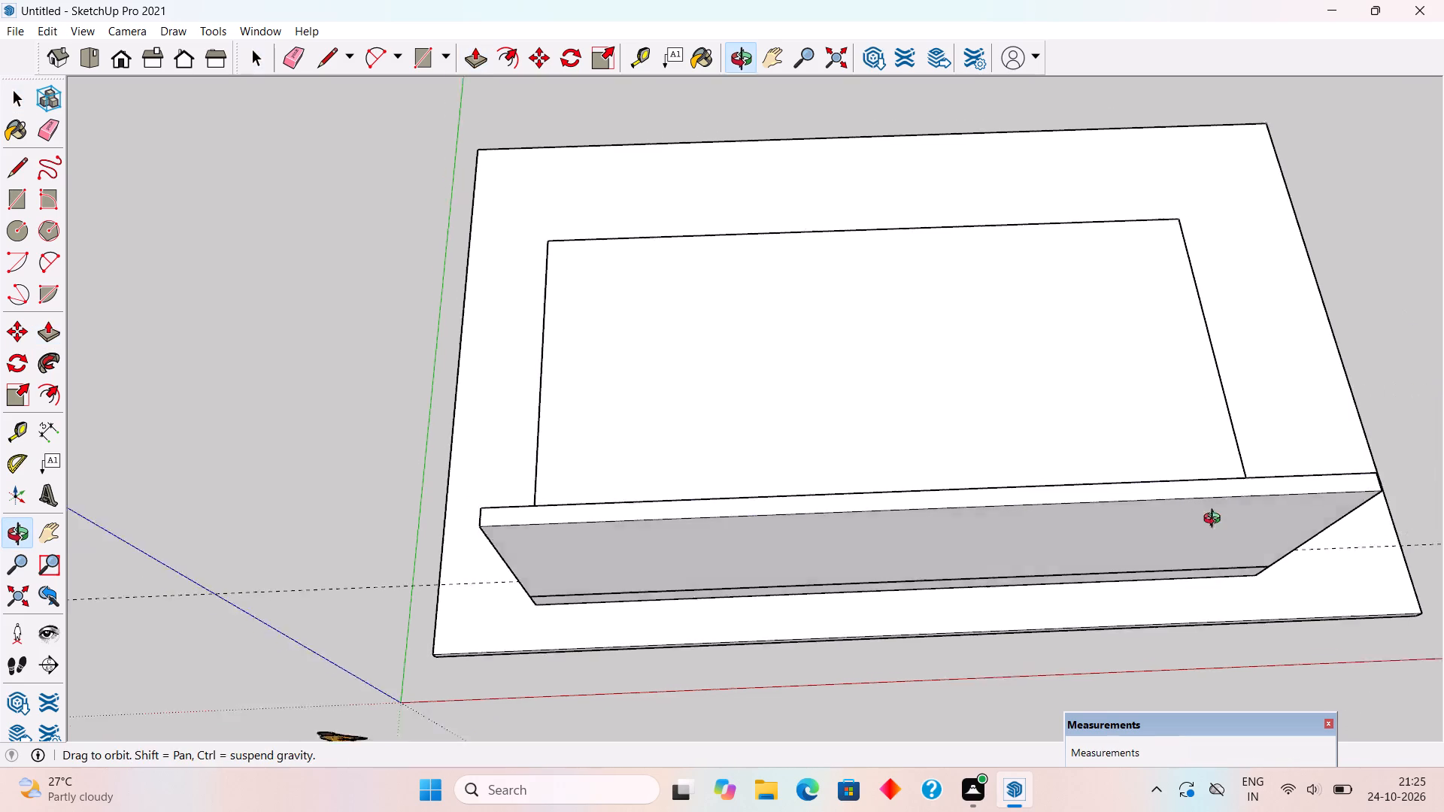
middle_click_drag(1215, 520, 1106, 283)
middle_click_drag(1019, 556, 1213, 370)
triple_click(1227, 385)
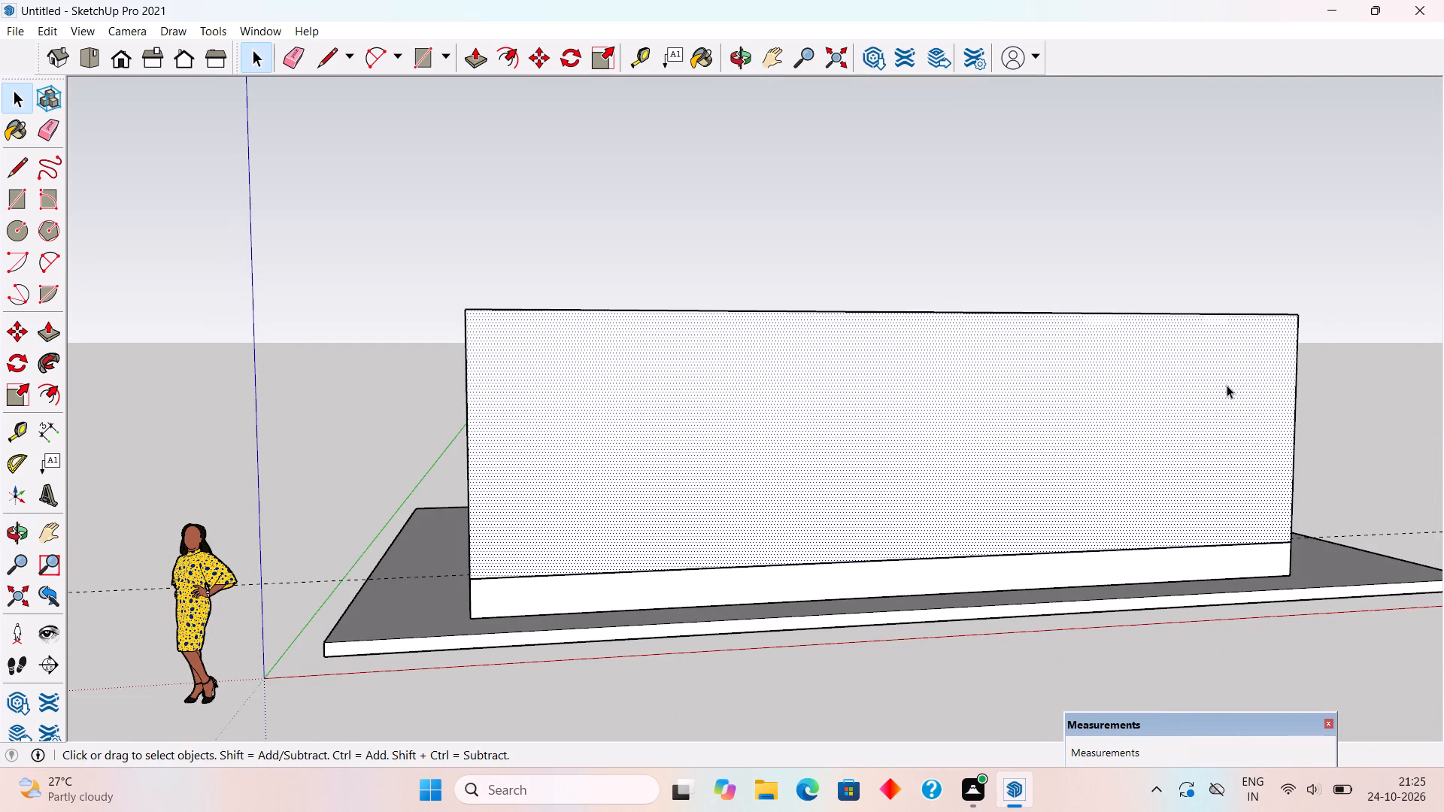
right_click(1227, 385)
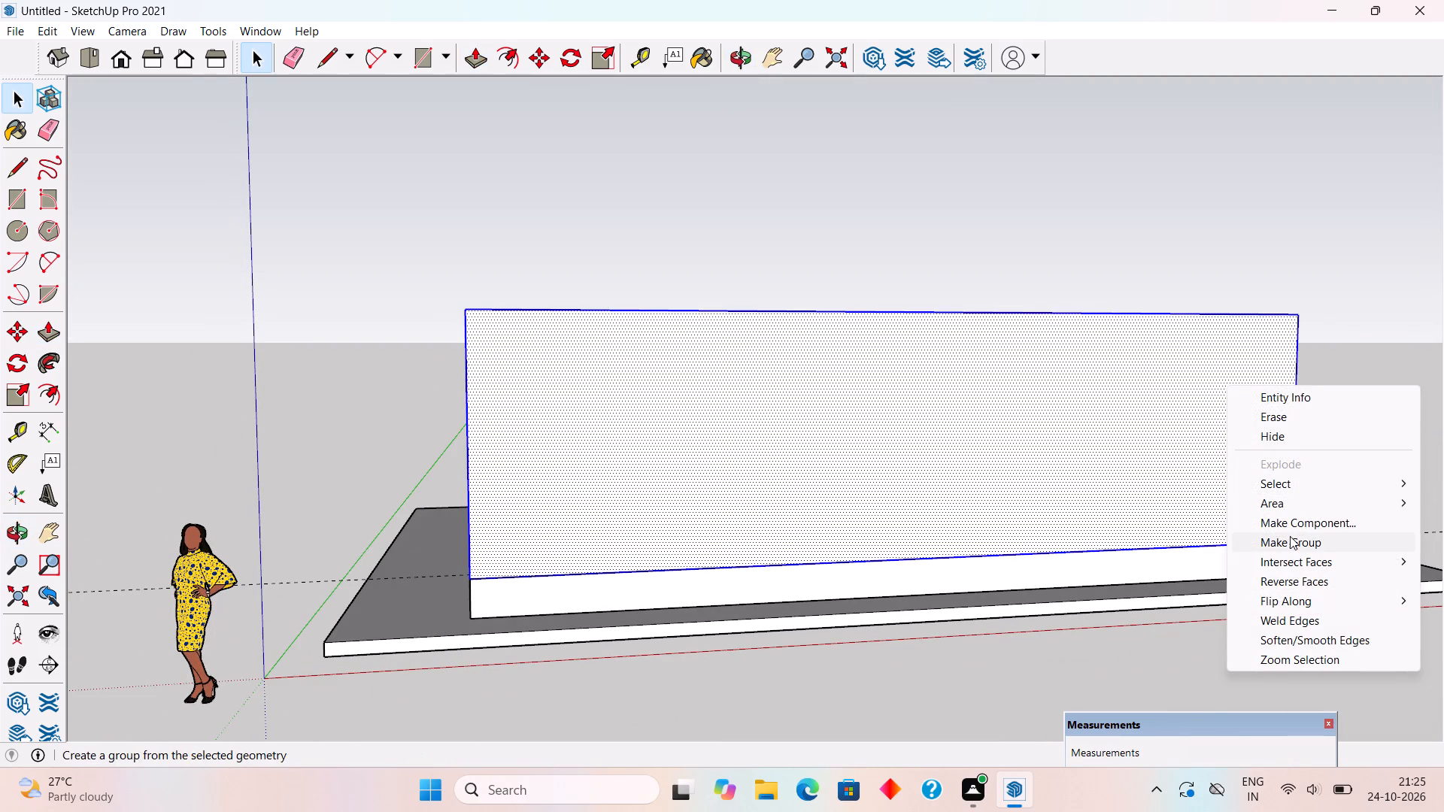
left_click(1290, 536)
left_click(1346, 447)
Place a vertical guide on the front wall, 4' in from its end edge farthest from the origin.
middle_click_drag(1294, 438, 1202, 417)
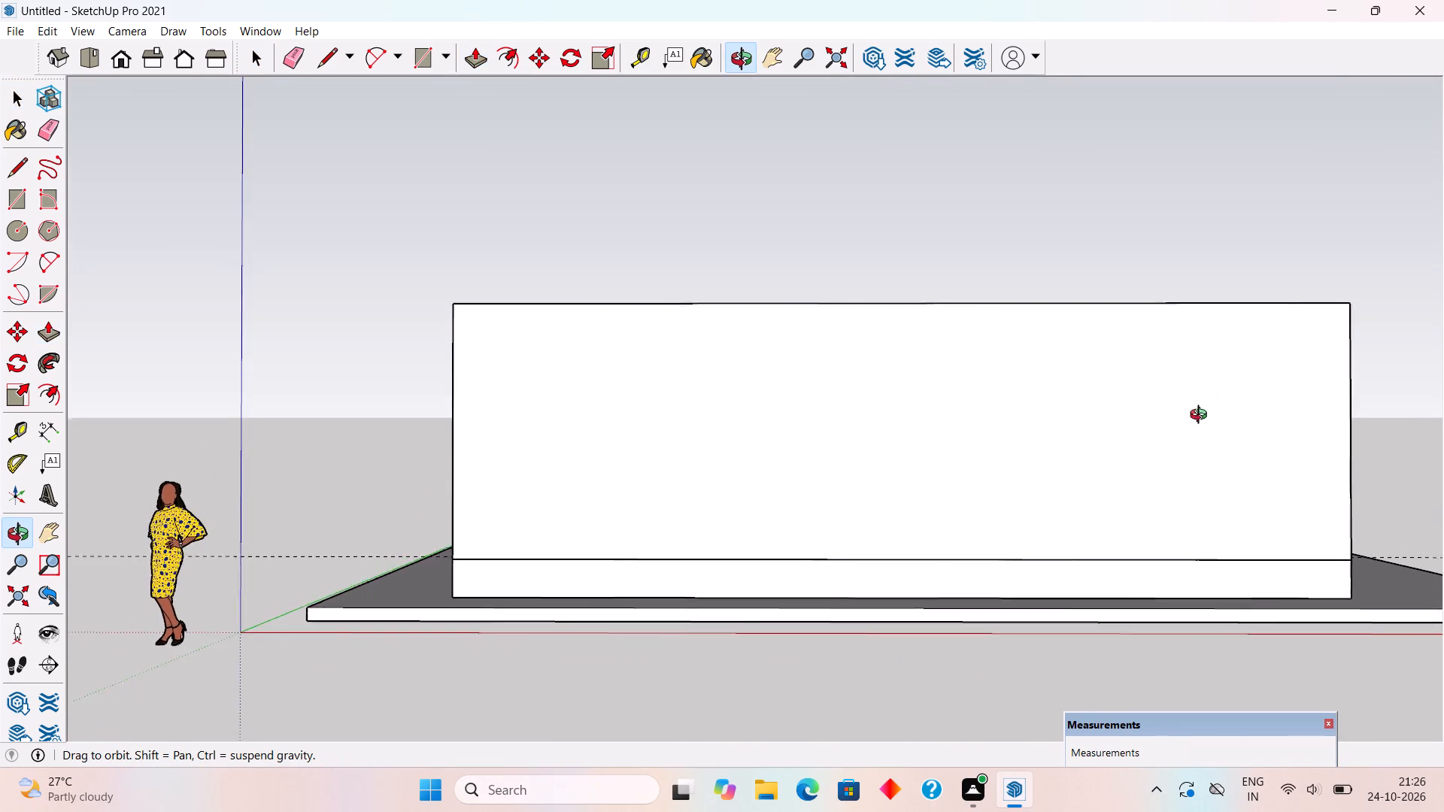
middle_click_drag(1202, 417, 1208, 447)
scroll(1208, 447, "down", 1)
scroll(845, 375, "down", 1)
scroll(1338, 387, "up", 3)
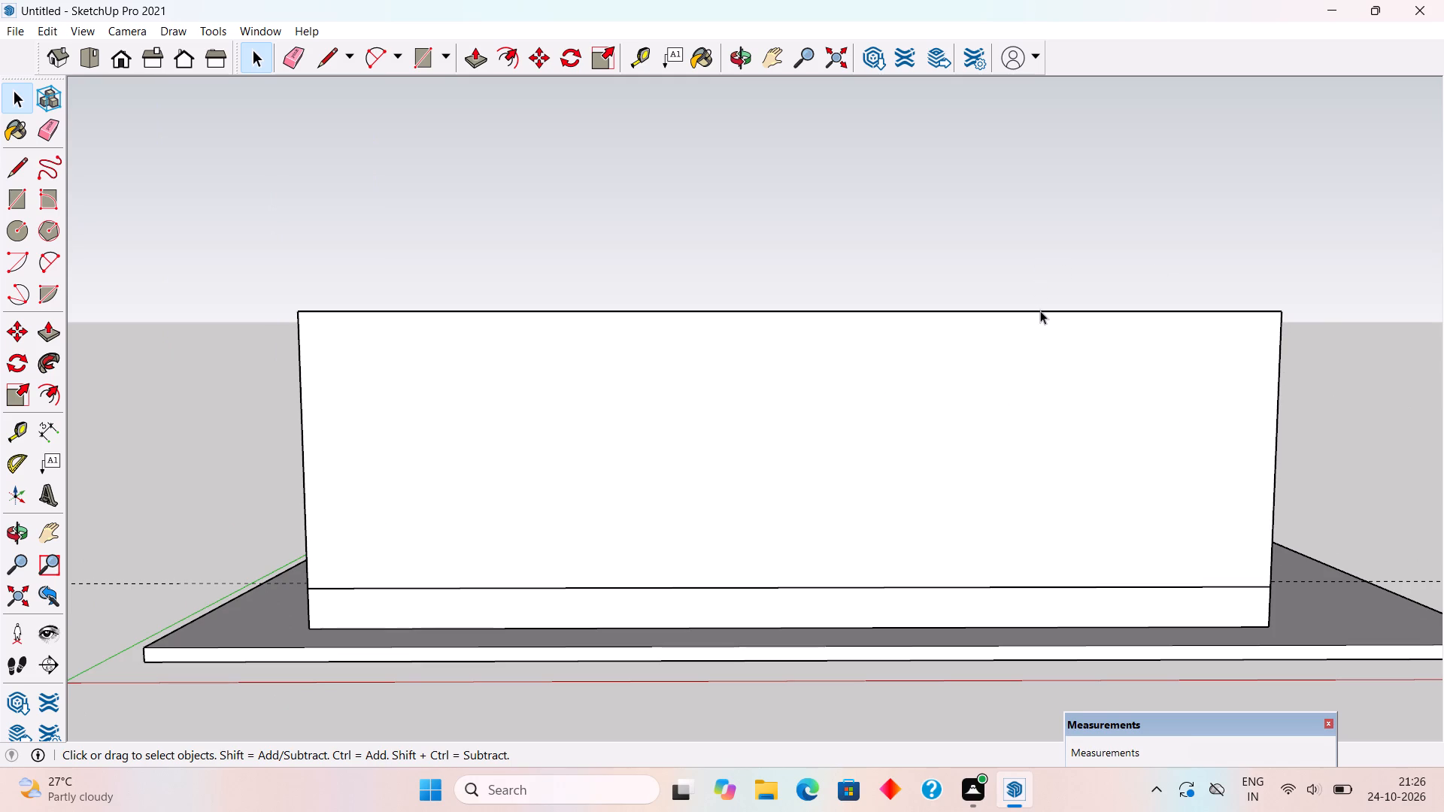
scroll(1040, 311, "down", 7)
middle_click_drag(1048, 312, 1048, 411)
scroll(1194, 371, "up", 3)
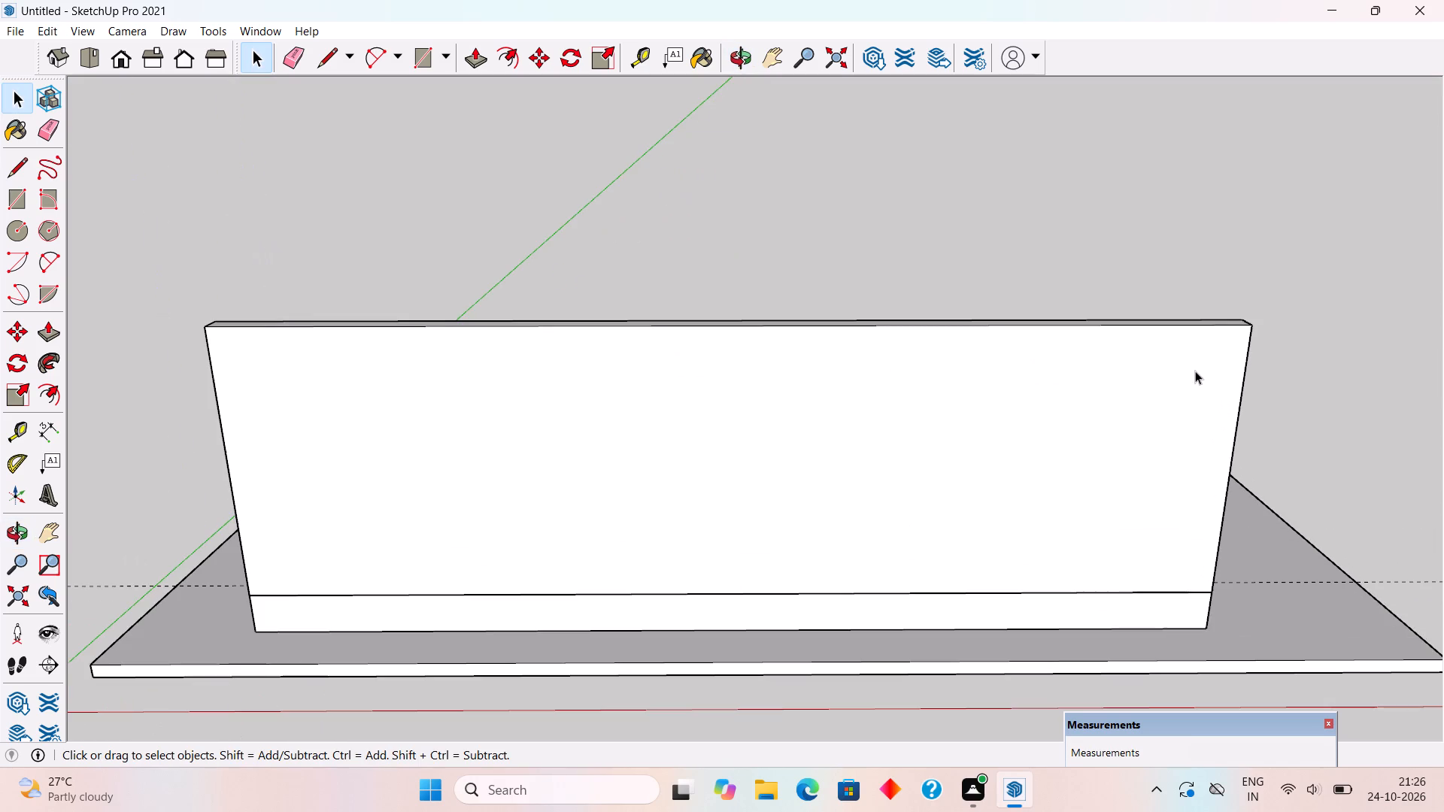
middle_click_drag(1218, 410, 1221, 379)
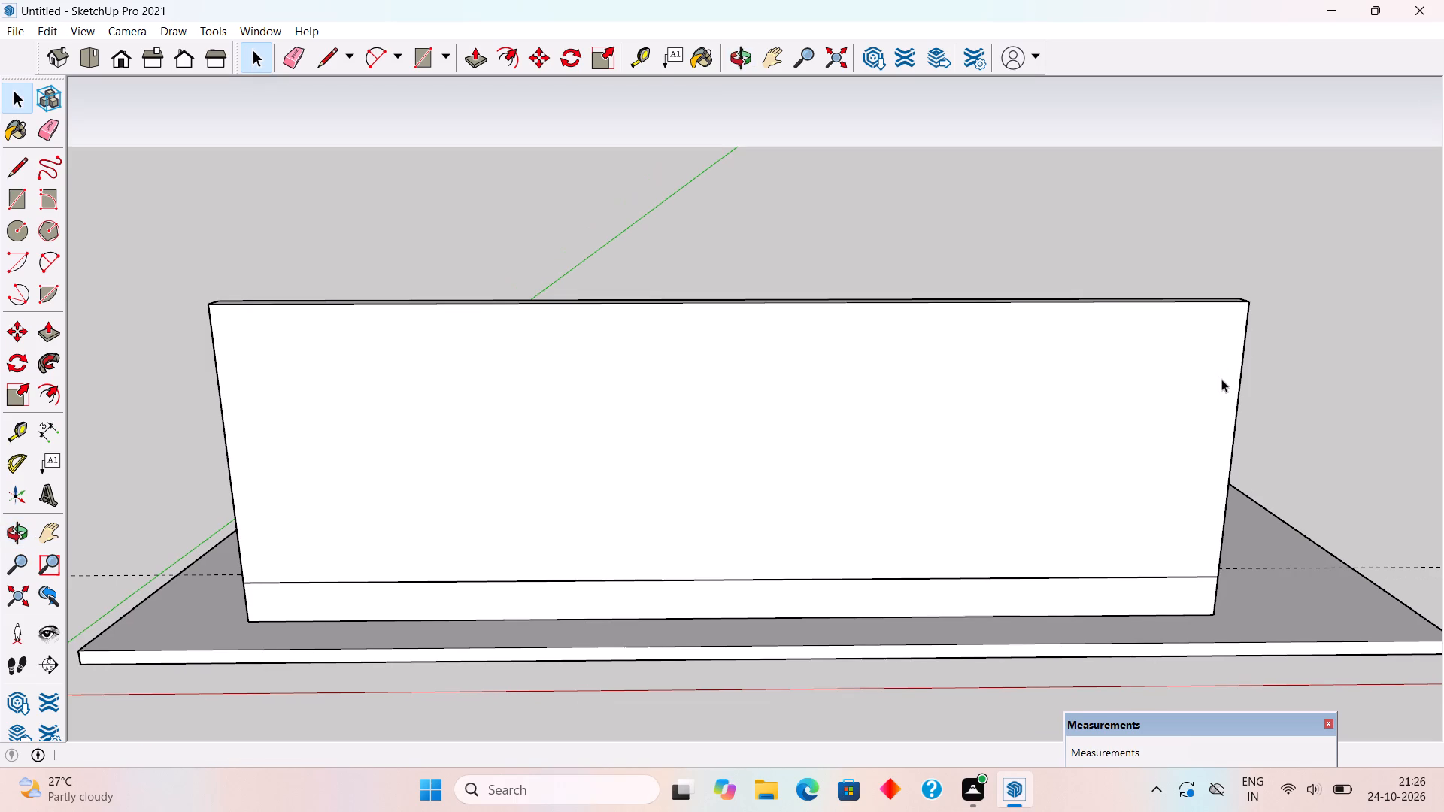
key("t")
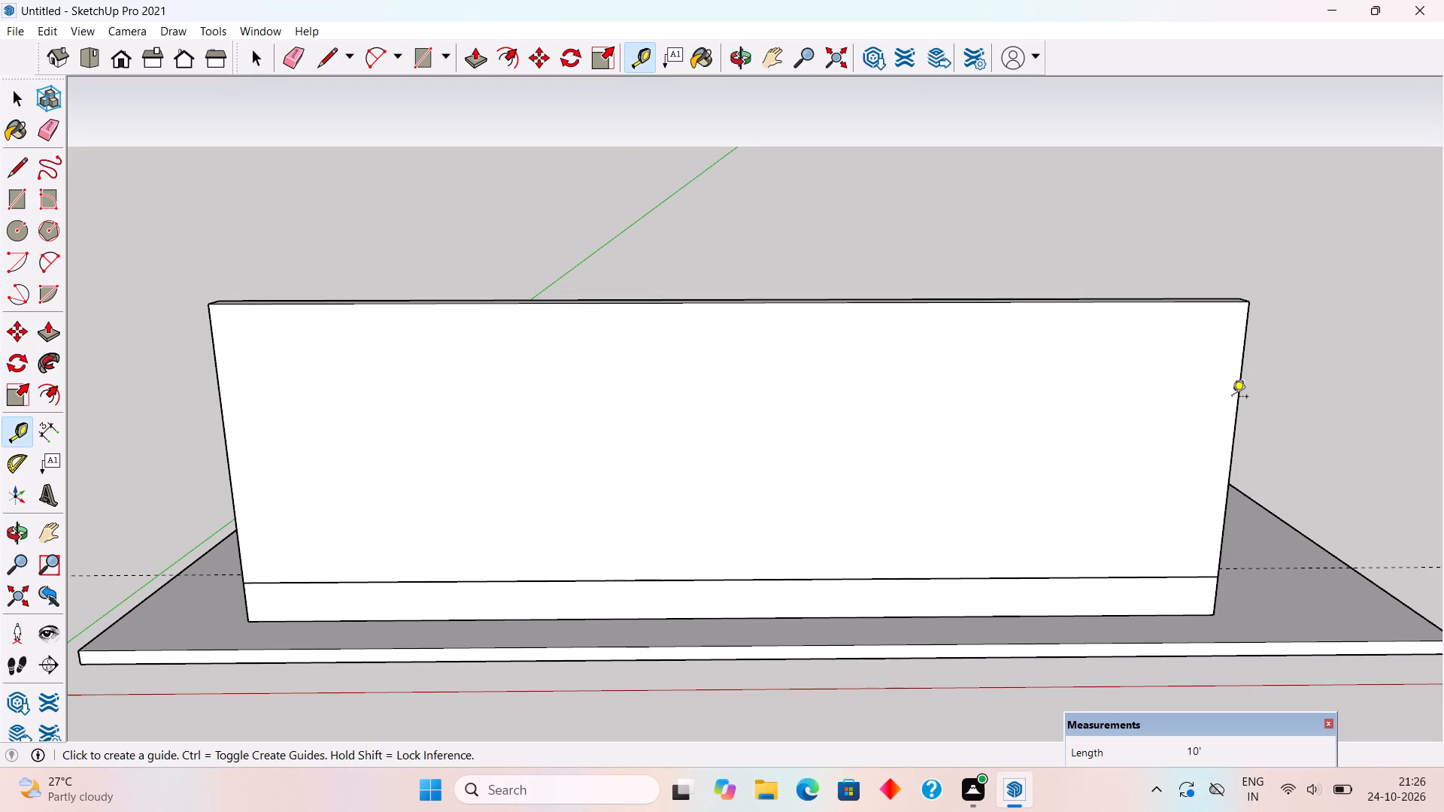
left_click(1239, 408)
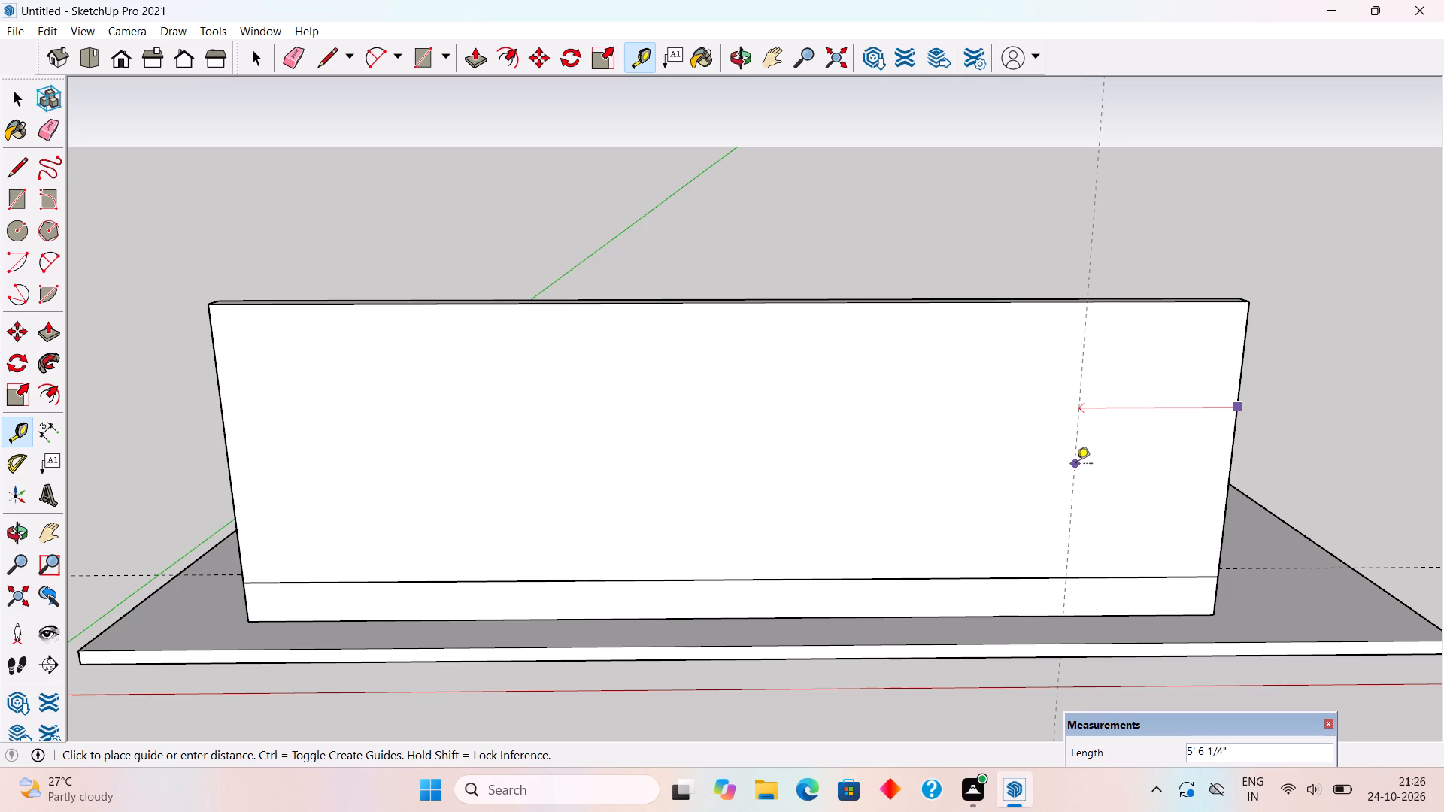
type("4'")
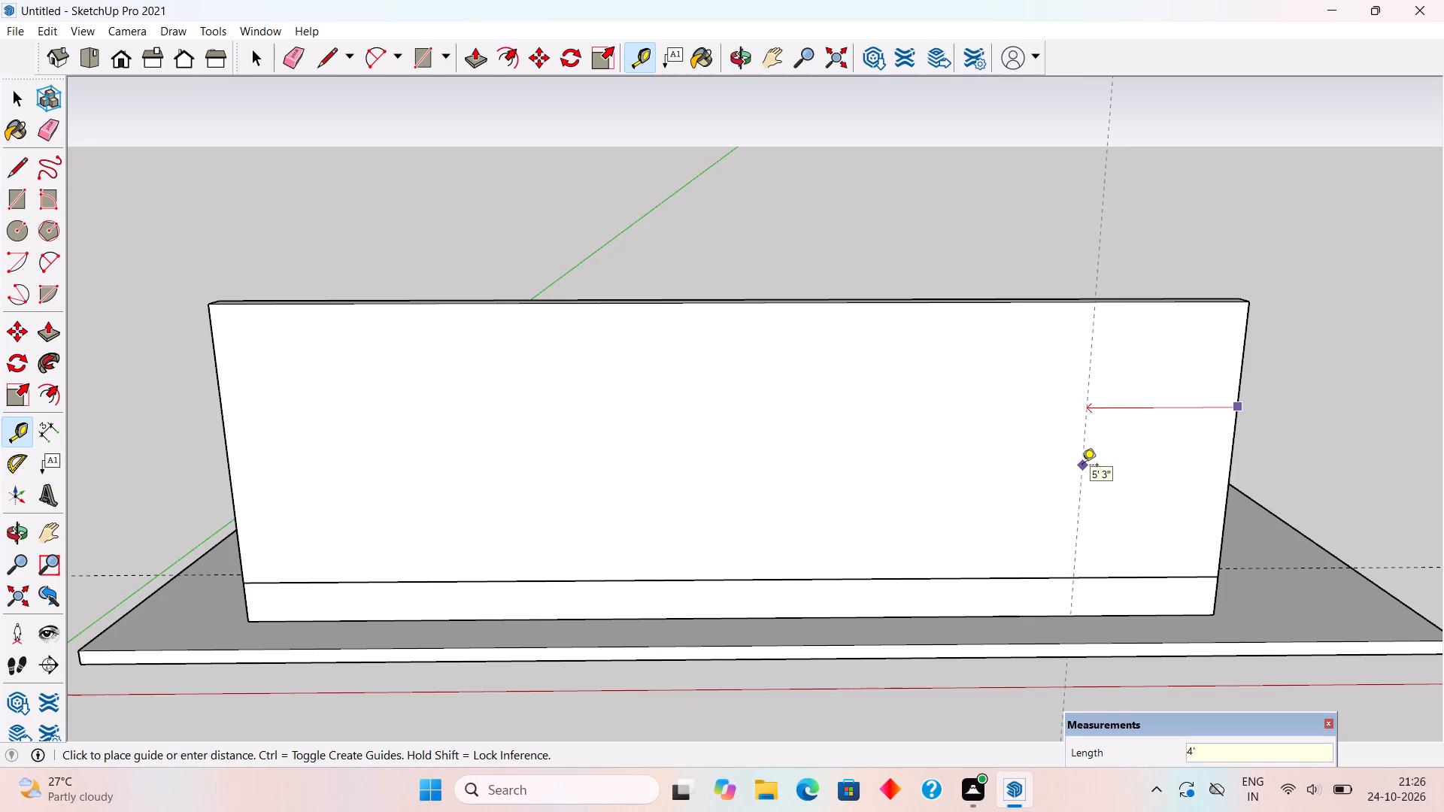
key("Return")
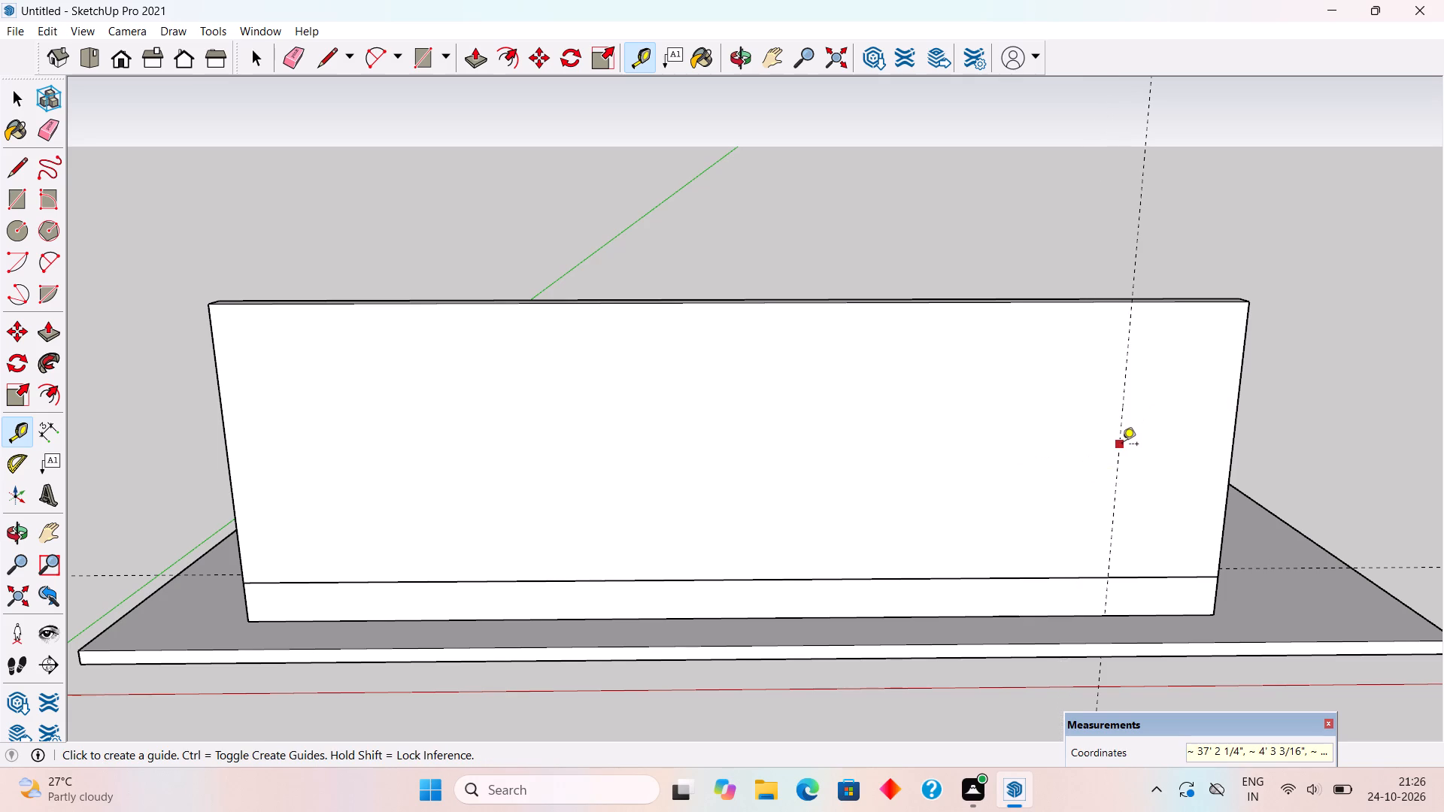
Add two more vertical guides on the front wall toward the origin, spaced 6' and then a further 4' apart.
left_click(1122, 445)
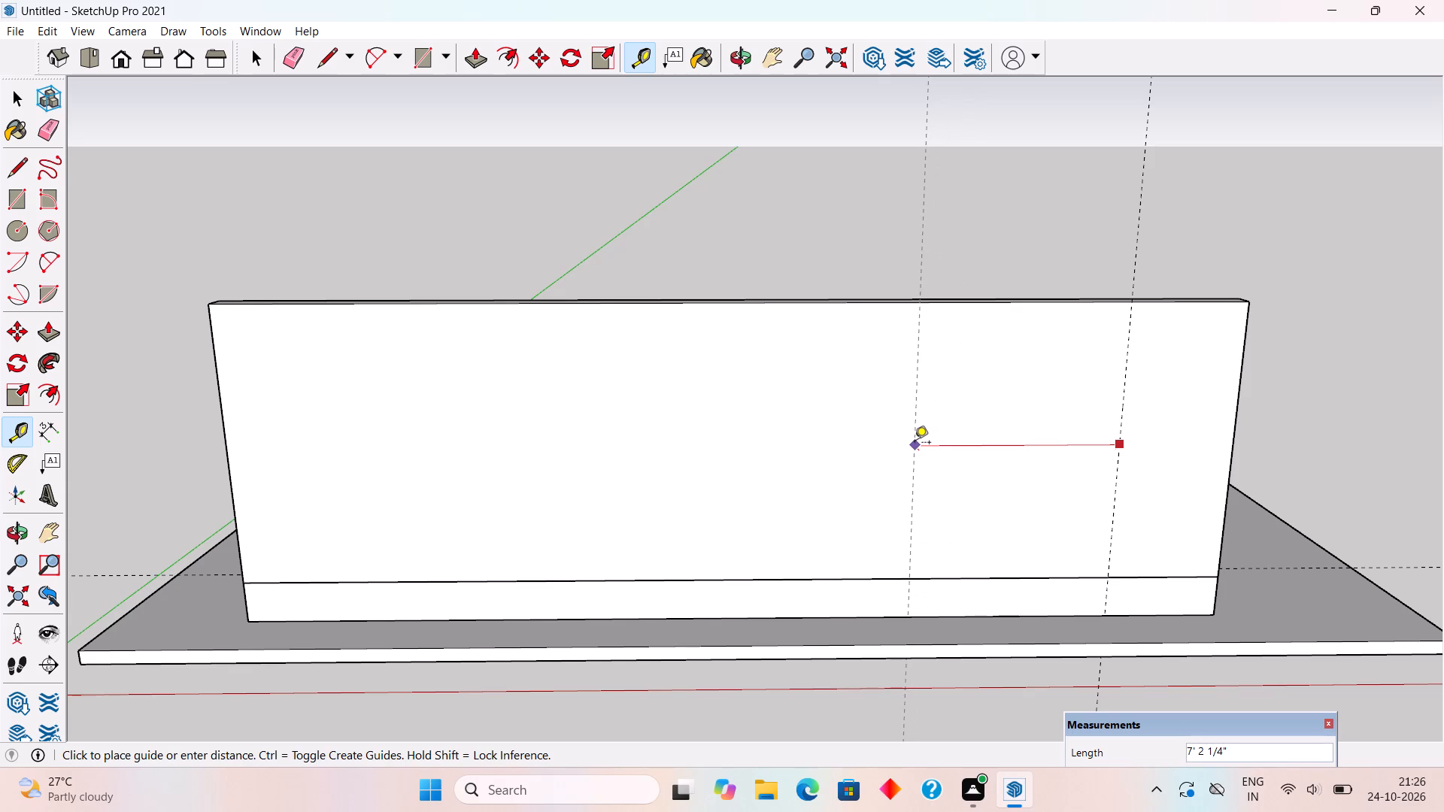
type("6'")
key("Return")
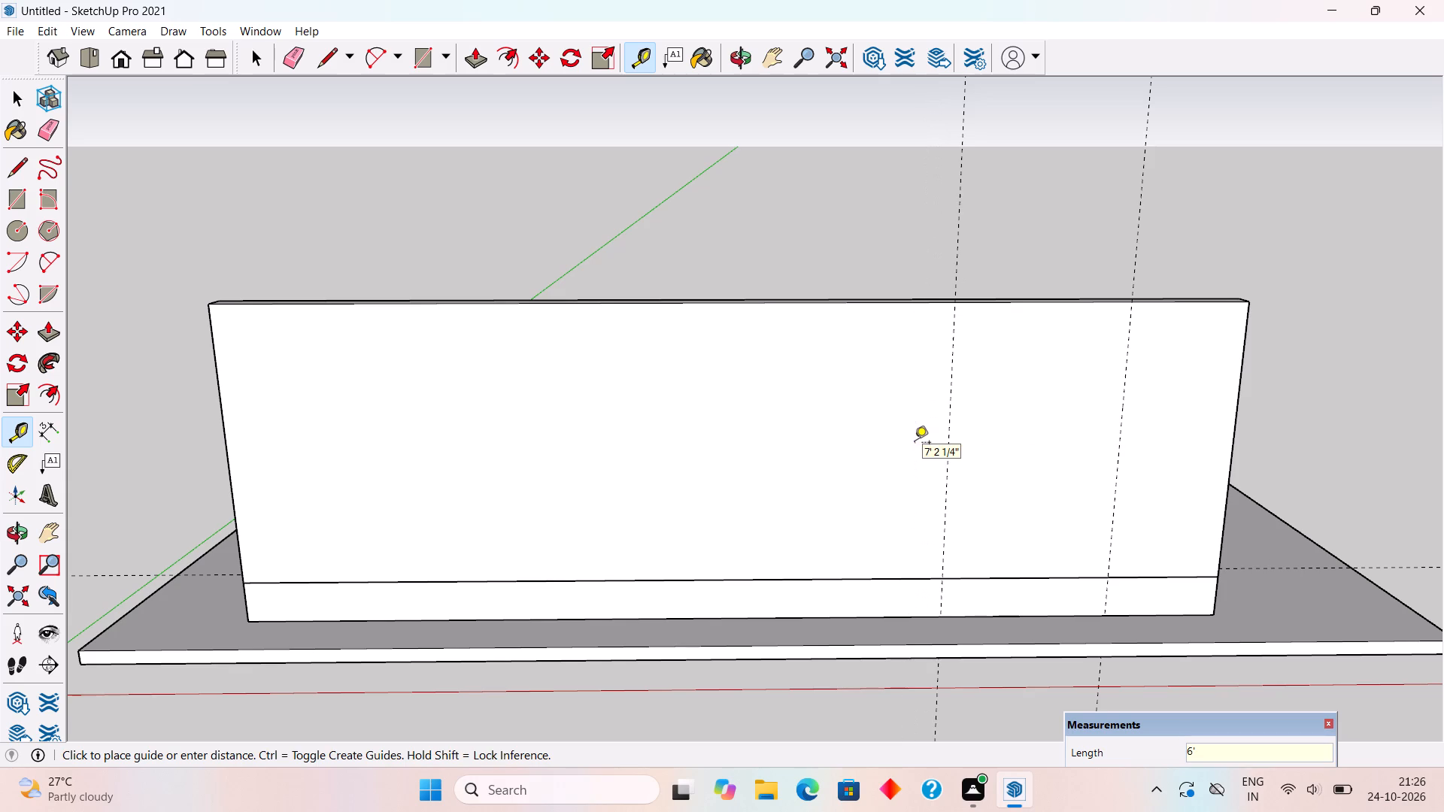
left_click(946, 480)
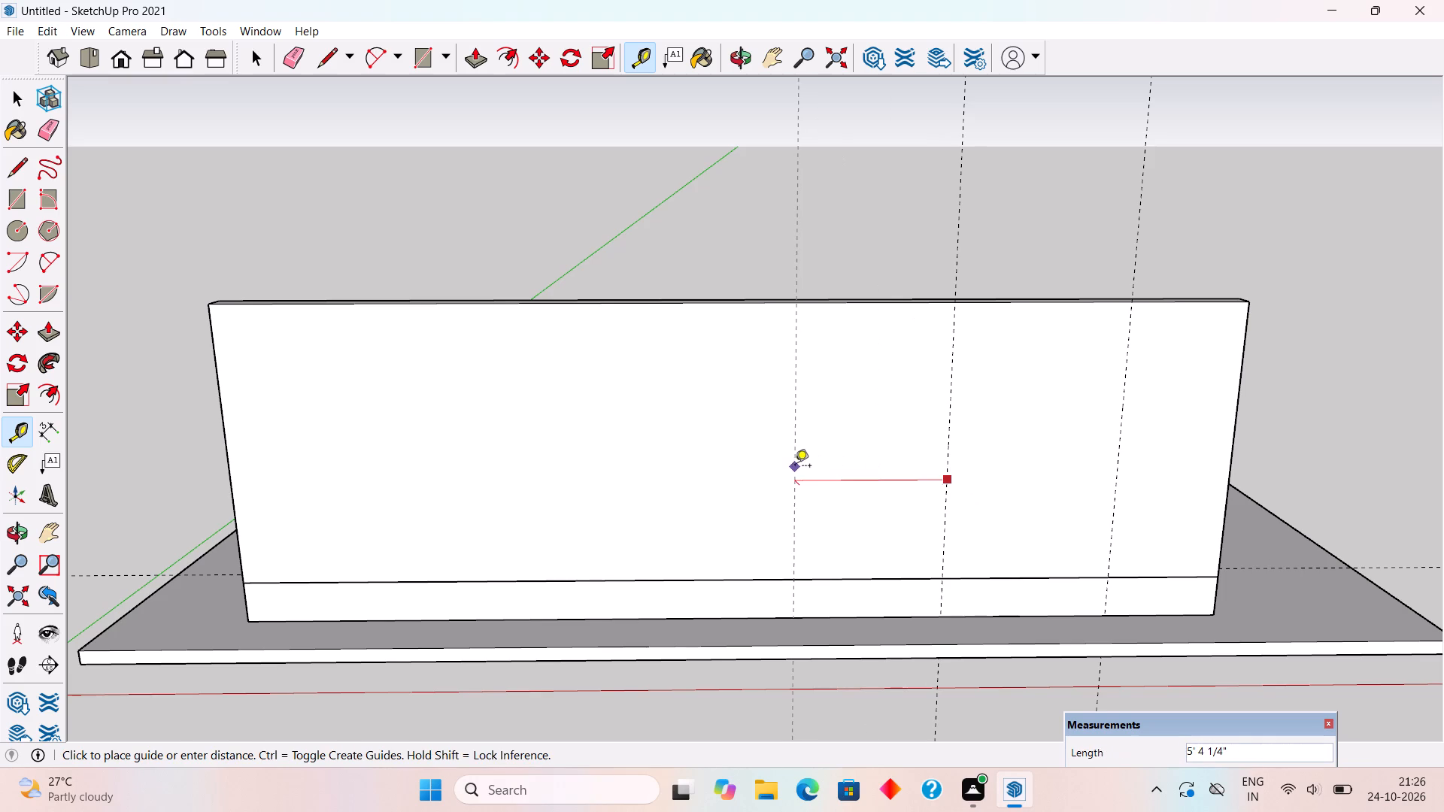
type("4'")
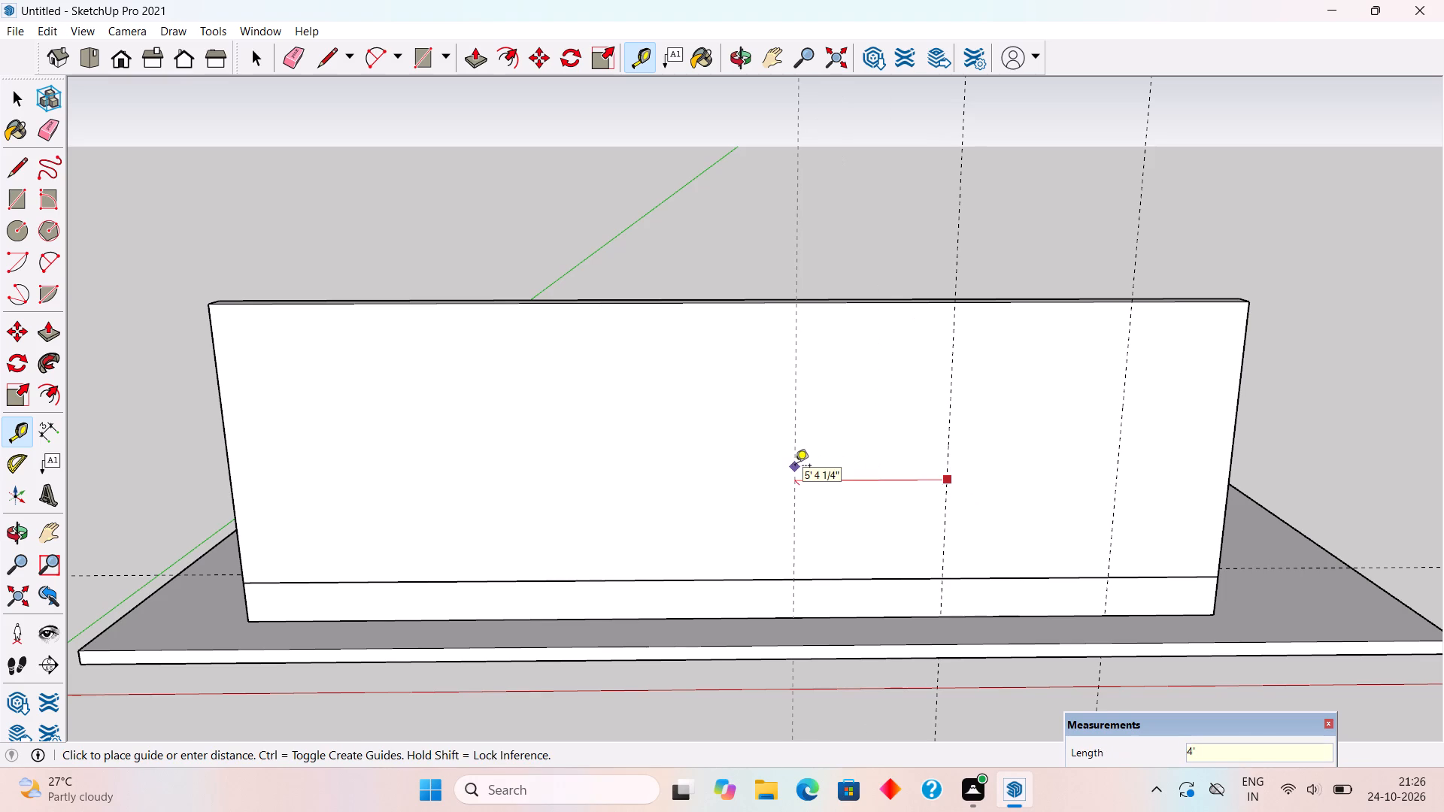
key("Return")
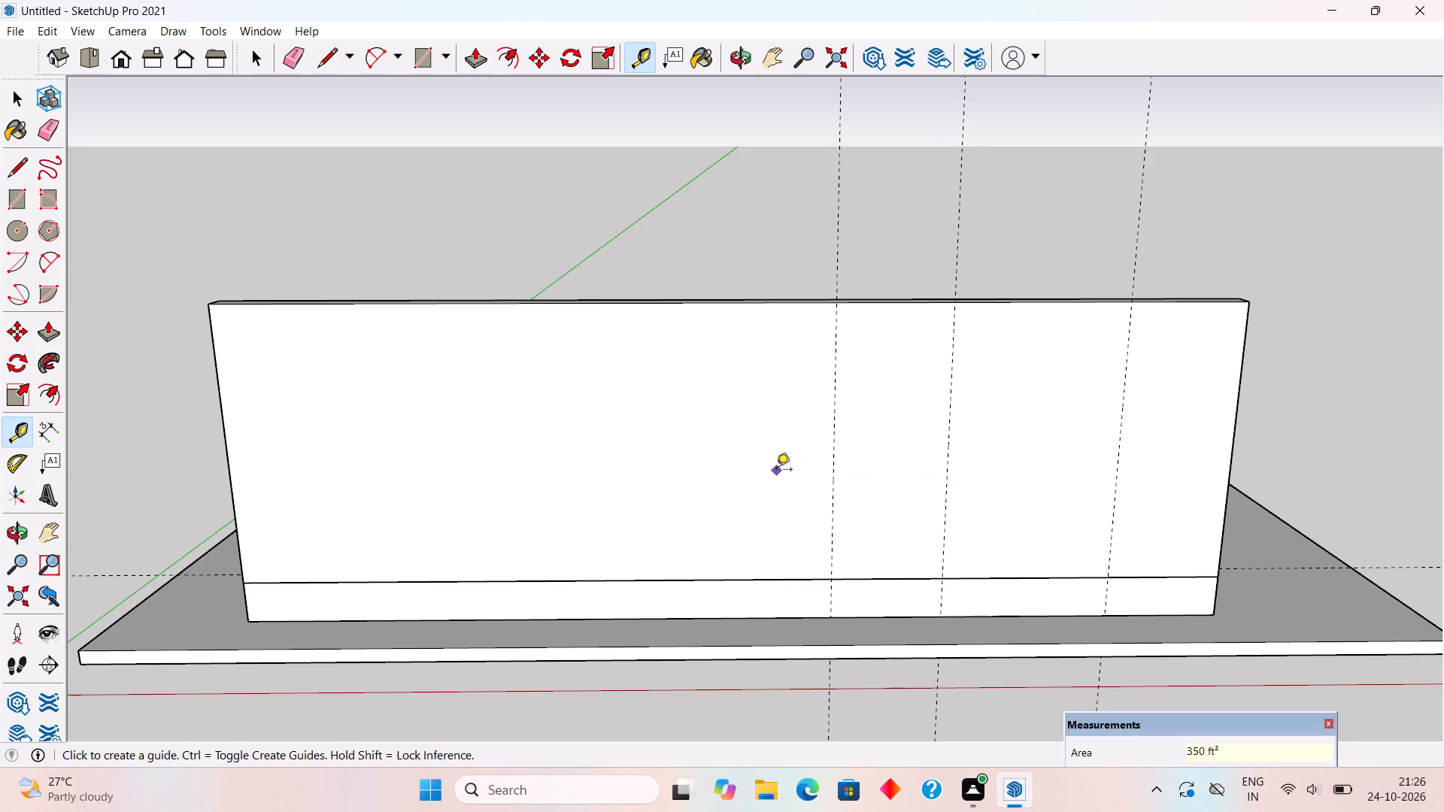
Open the front wall group, Push/Pull its end face farthest from the origin inward by 9", and exit the group.
middle_click_drag(766, 481, 766, 487)
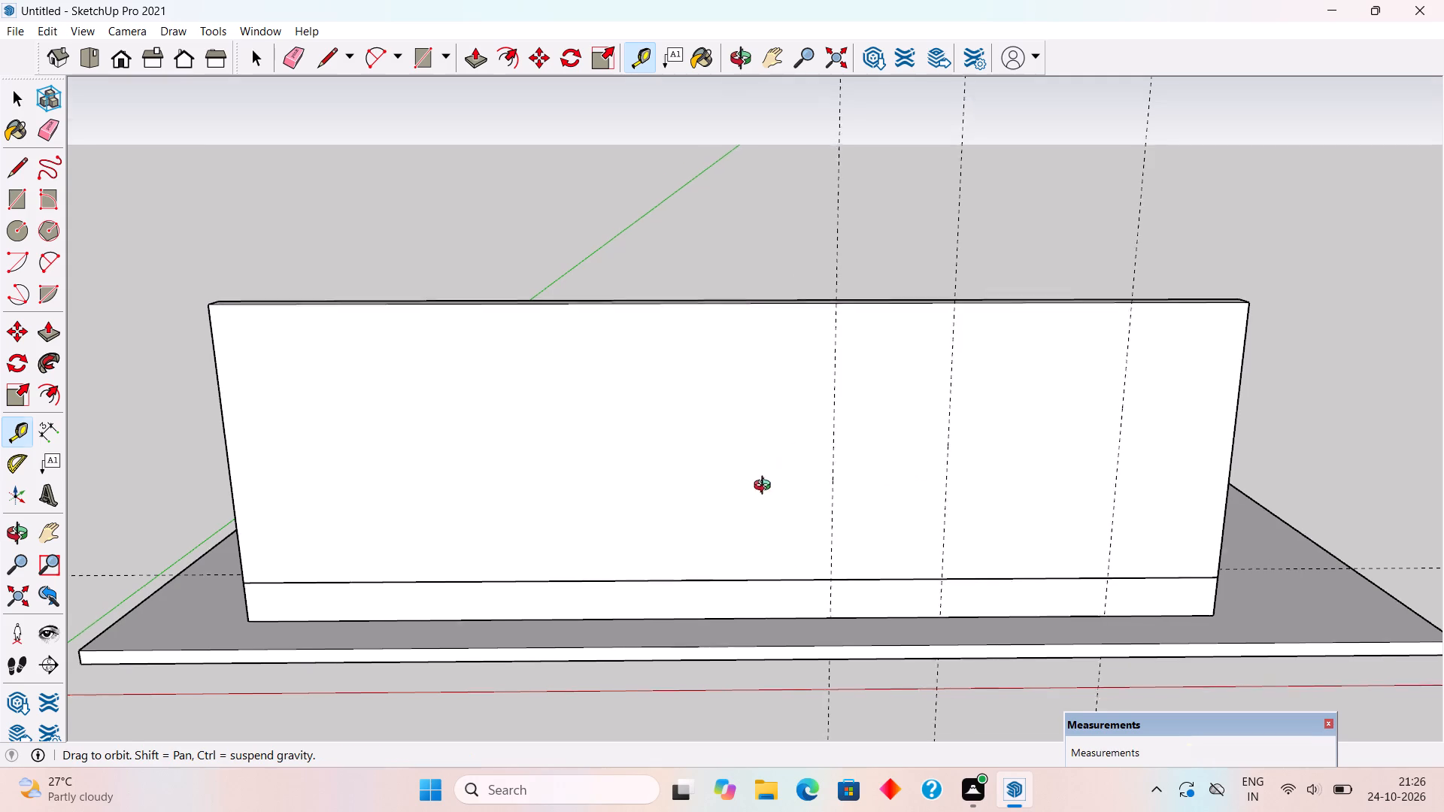
middle_click_drag(766, 487, 734, 471)
scroll(734, 471, "down", 3)
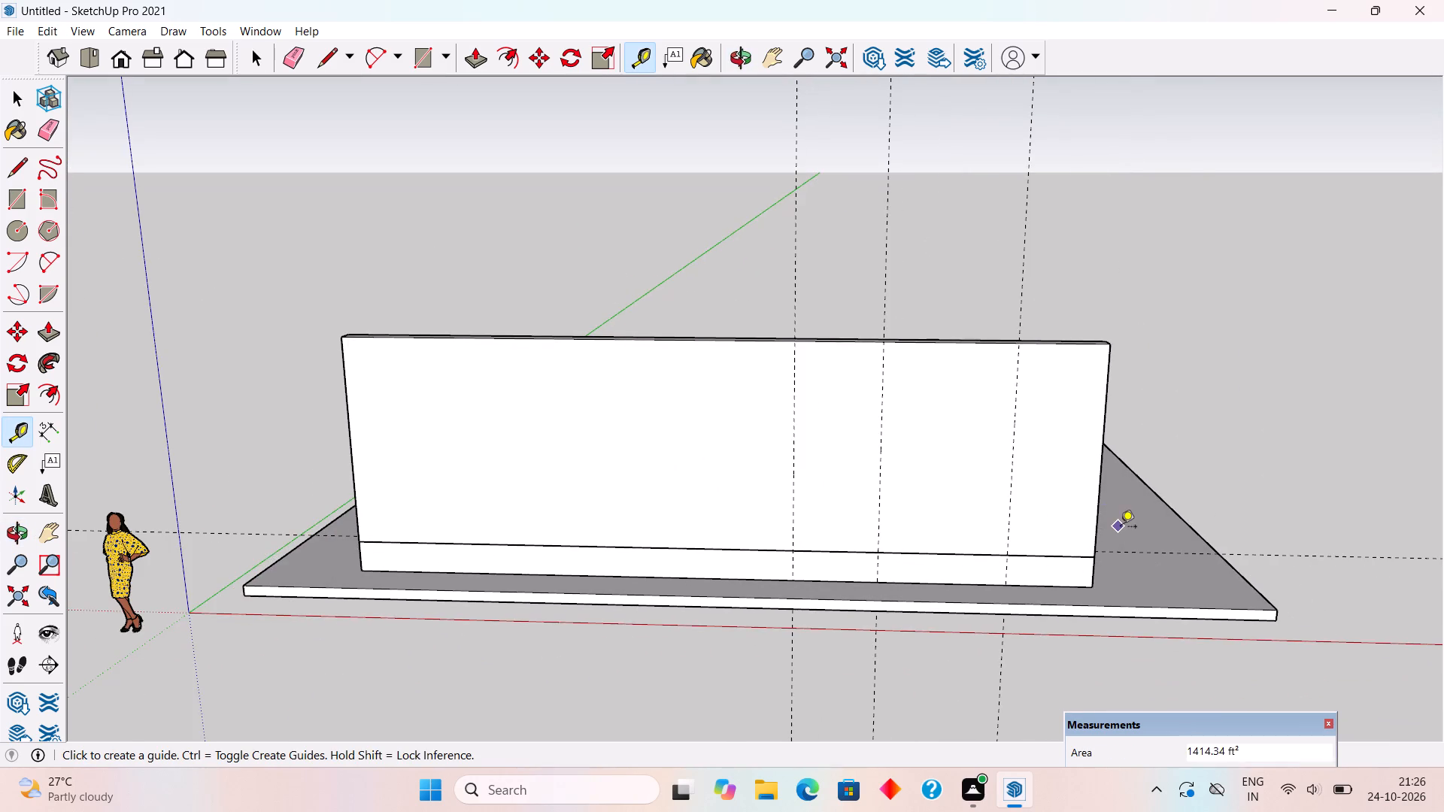
middle_click_drag(1118, 529, 745, 597)
key("space")
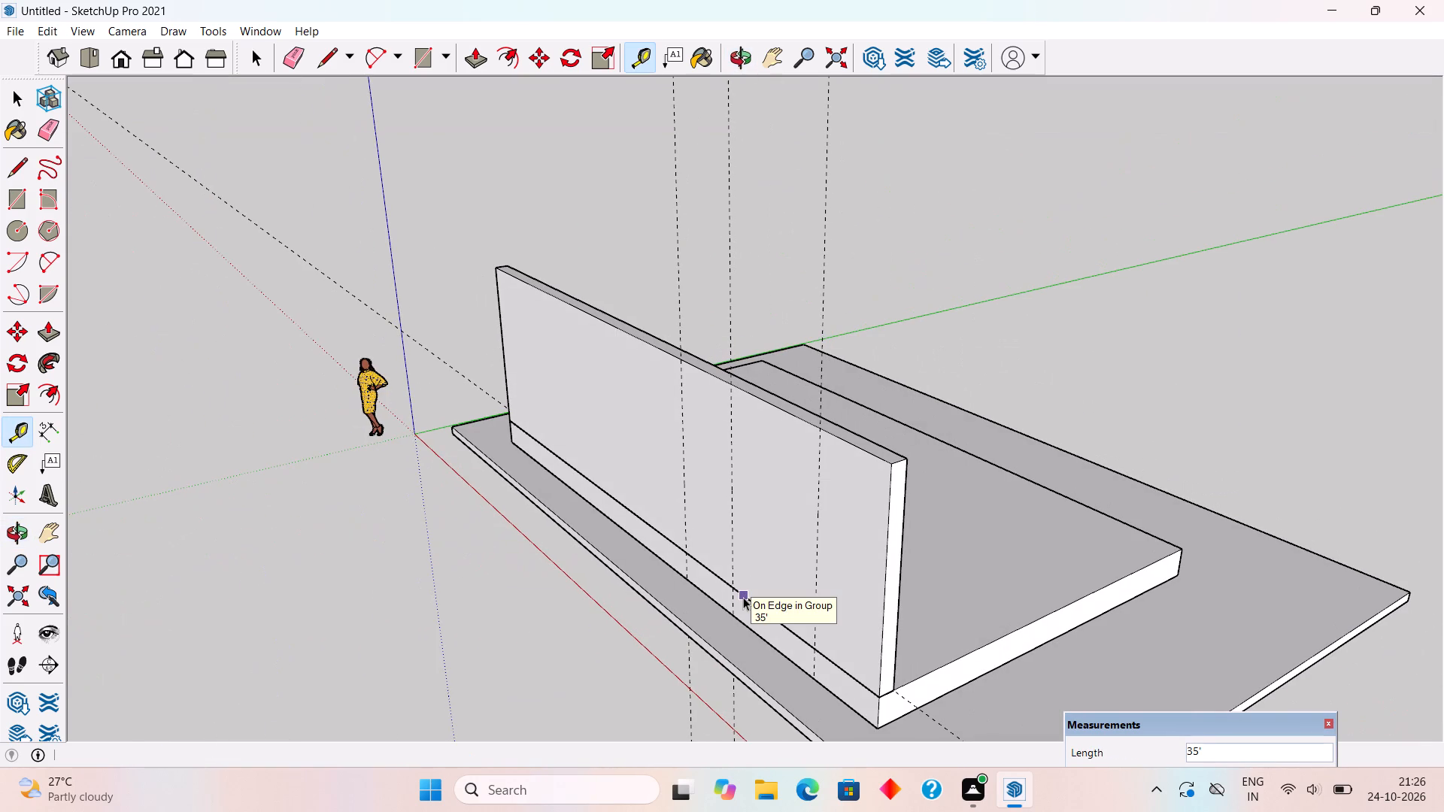
left_click(915, 589)
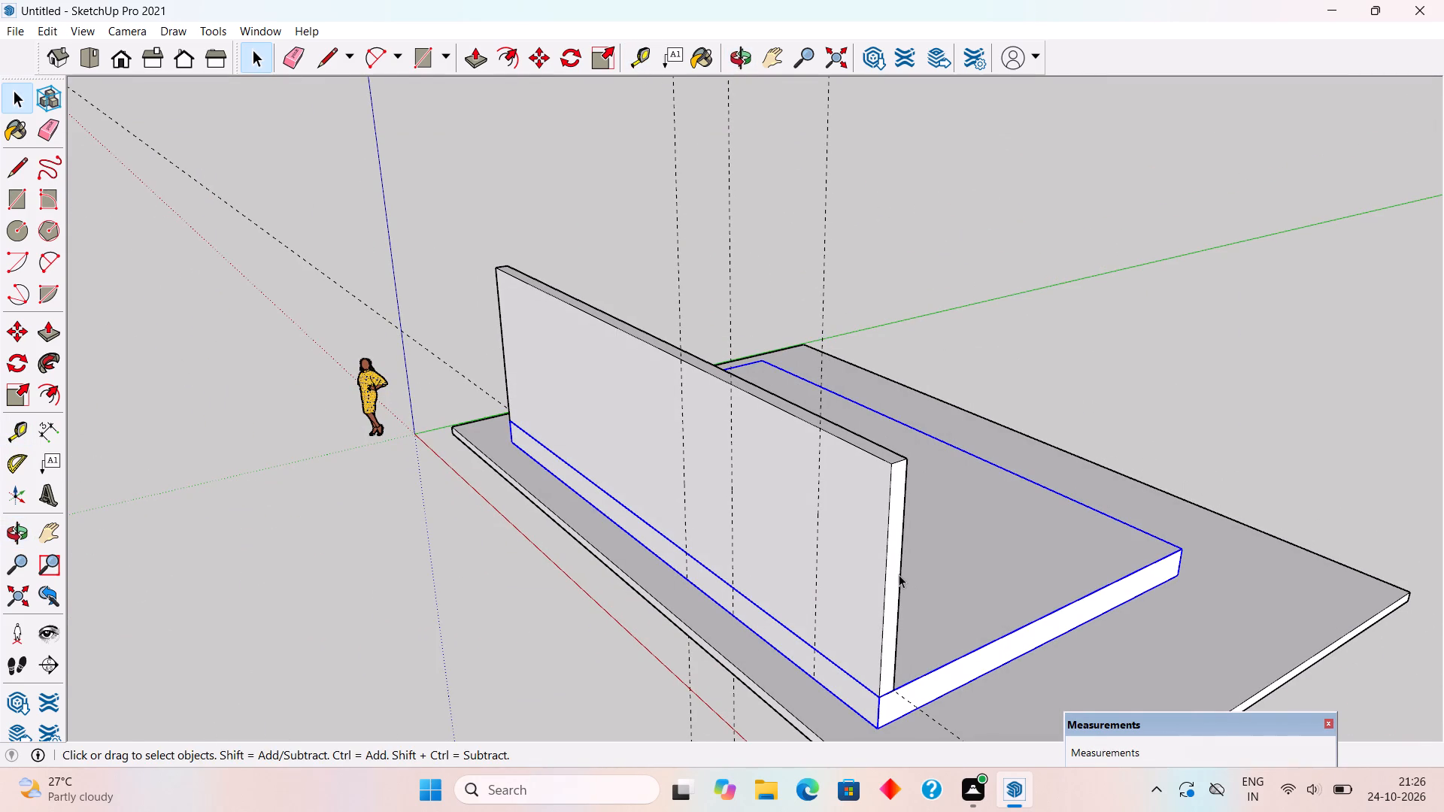
double_click(899, 574)
left_click(899, 574)
scroll(899, 574, "up", 1)
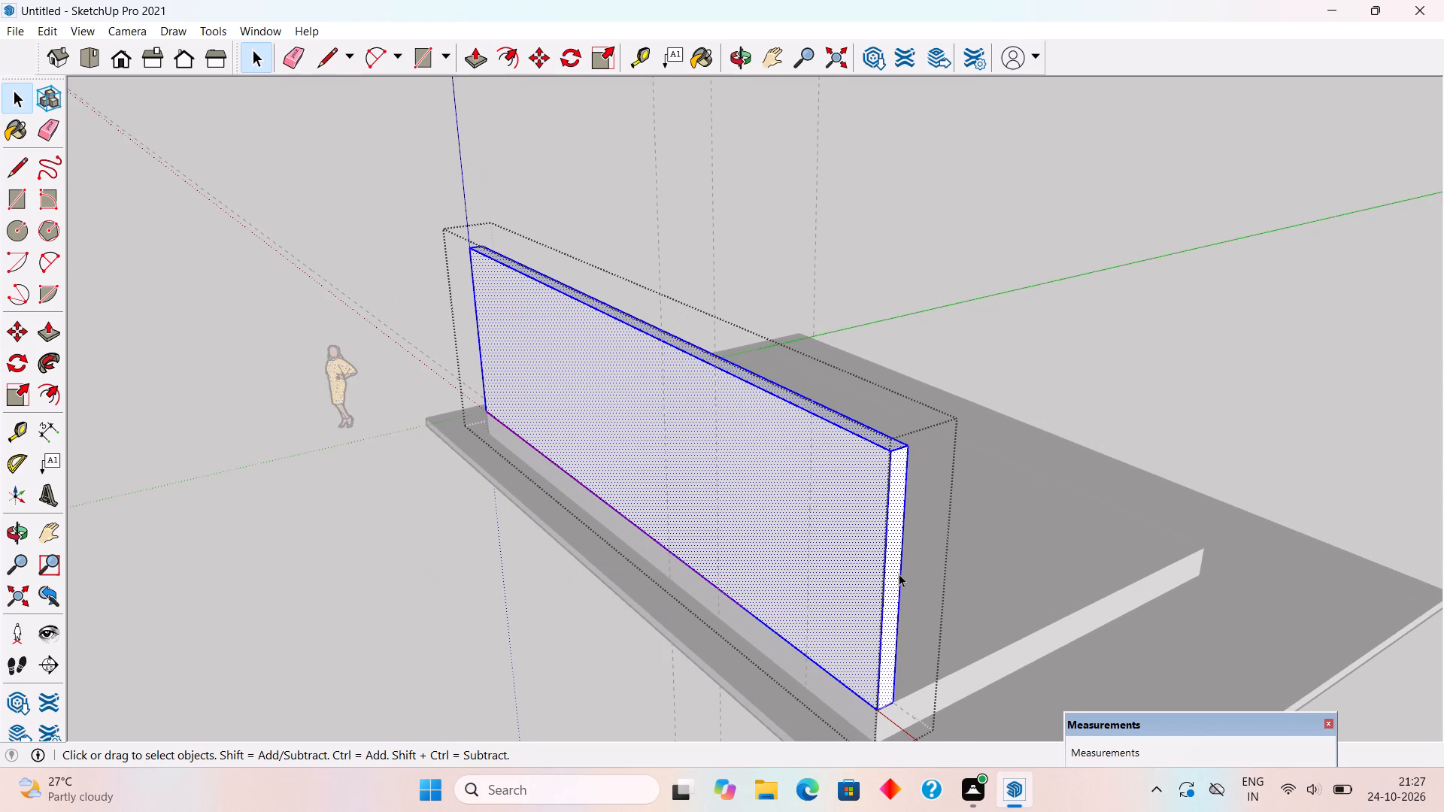
key("p")
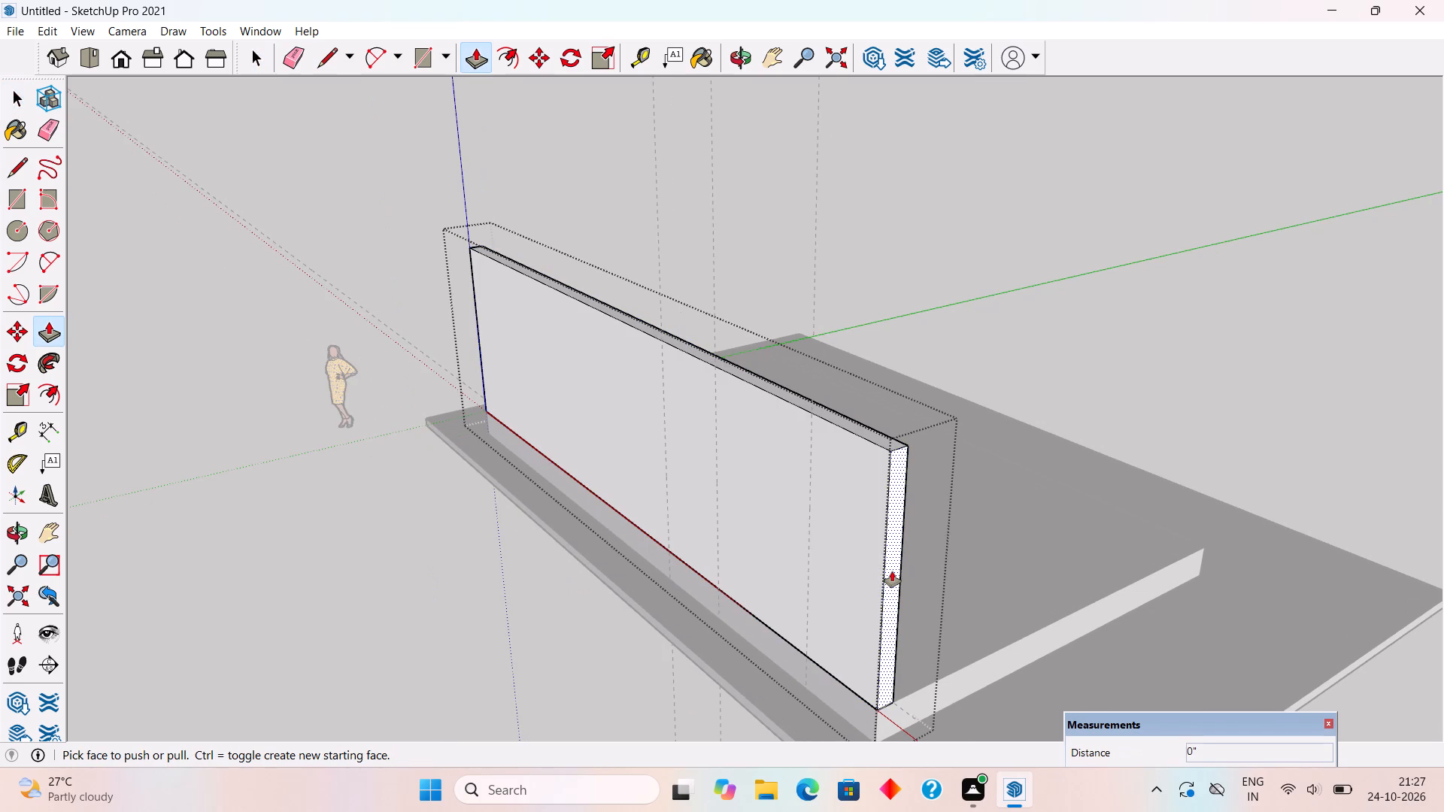
left_click(892, 571)
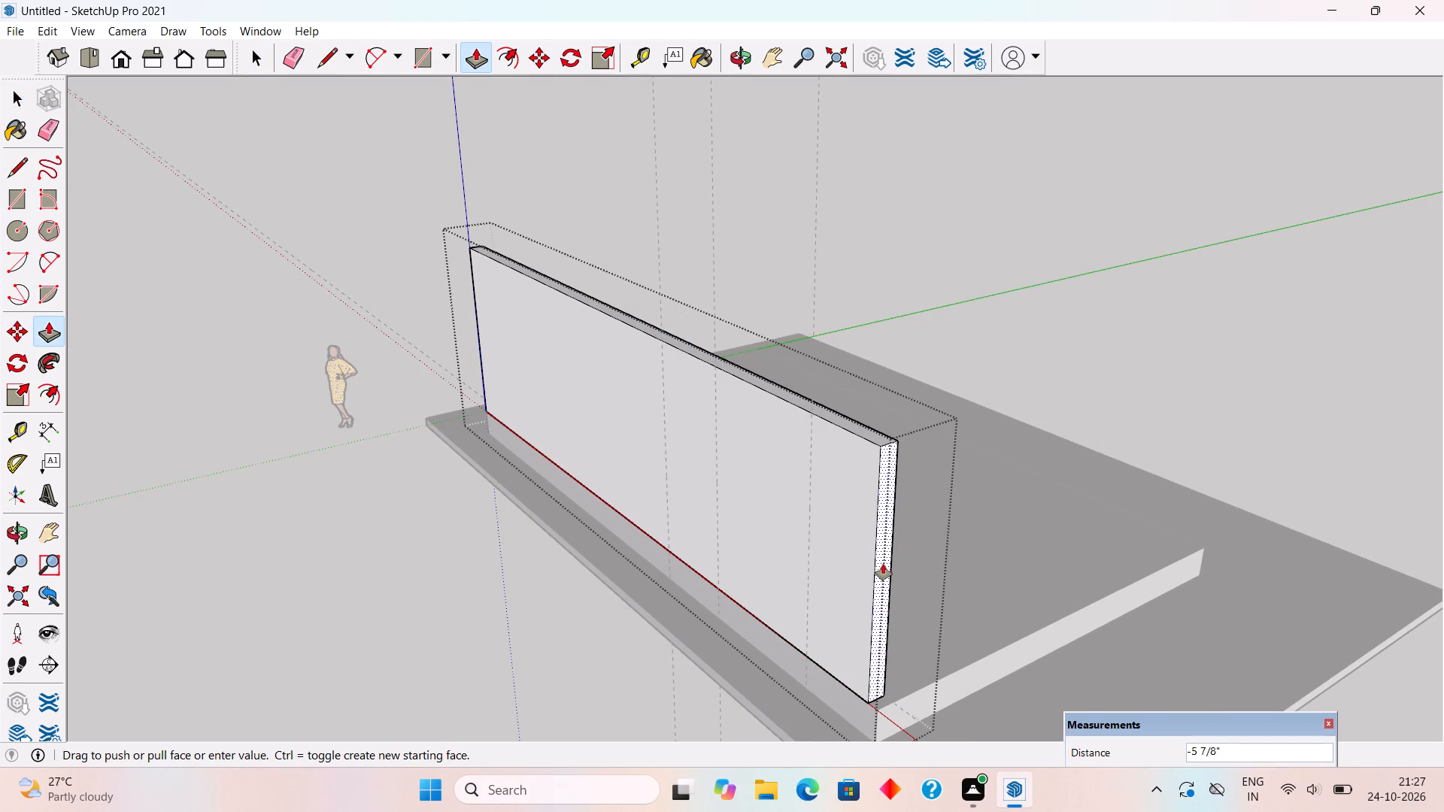
type("9\"")
key("Return")
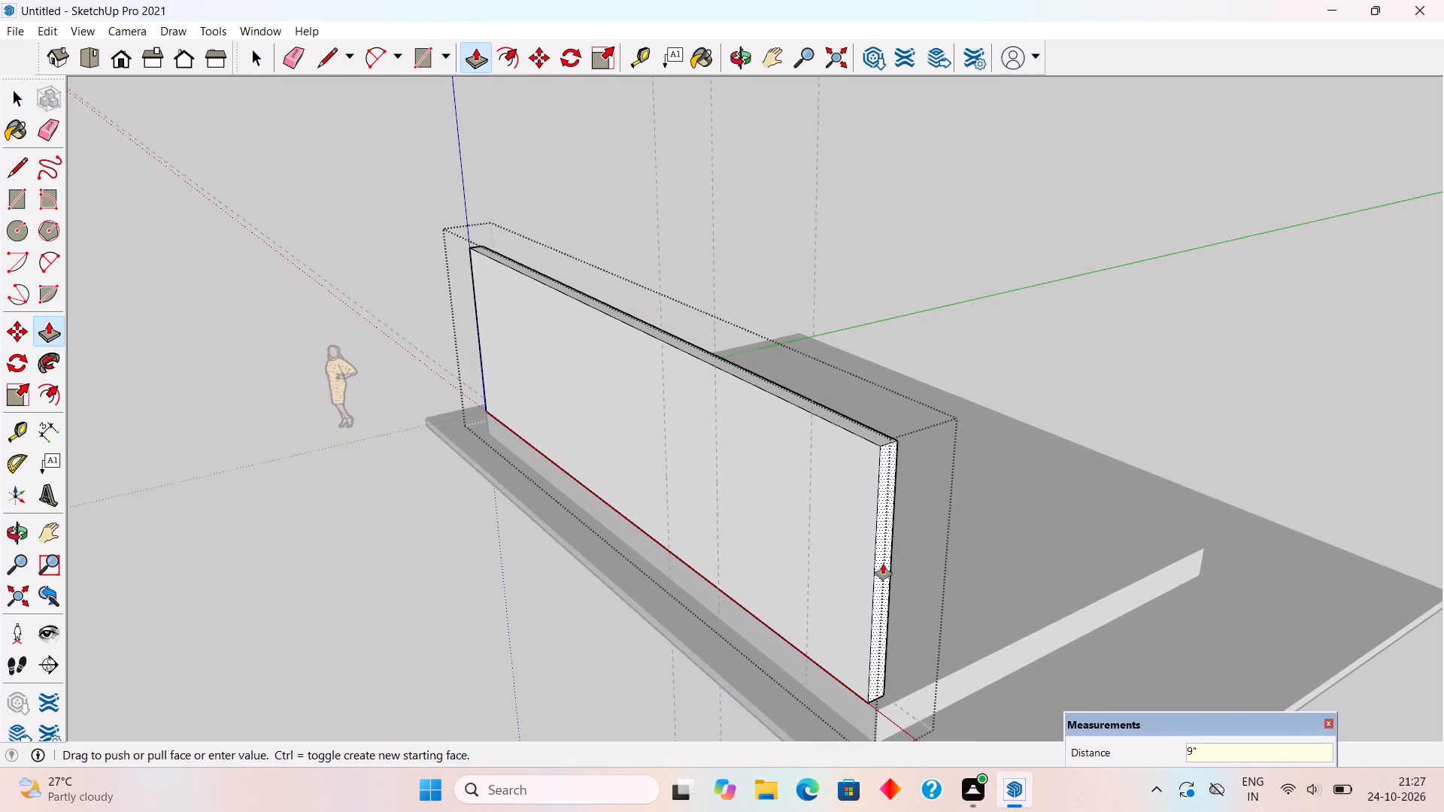
key("space")
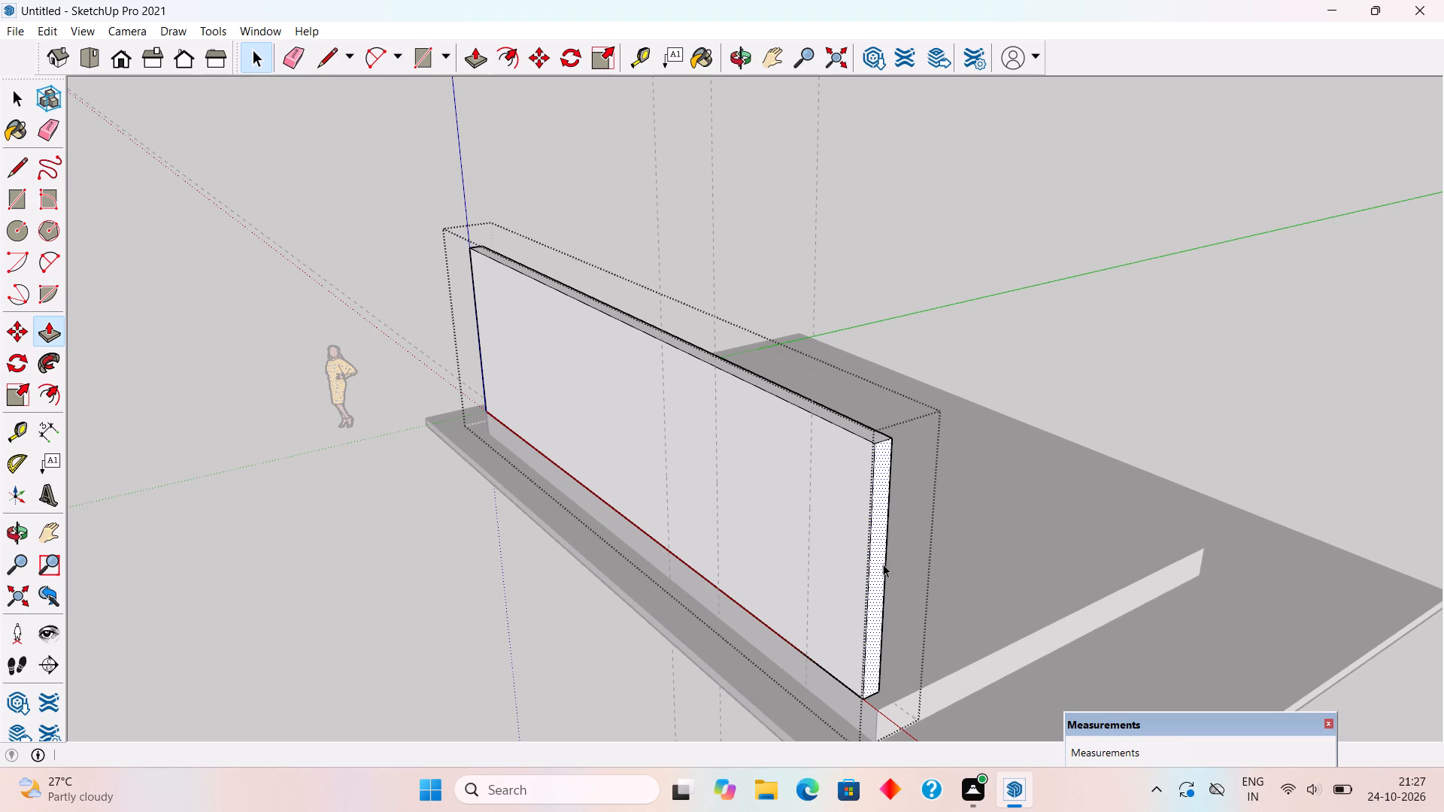
left_click(1270, 416)
scroll(964, 394, "down", 3)
middle_click_drag(960, 499, 954, 538)
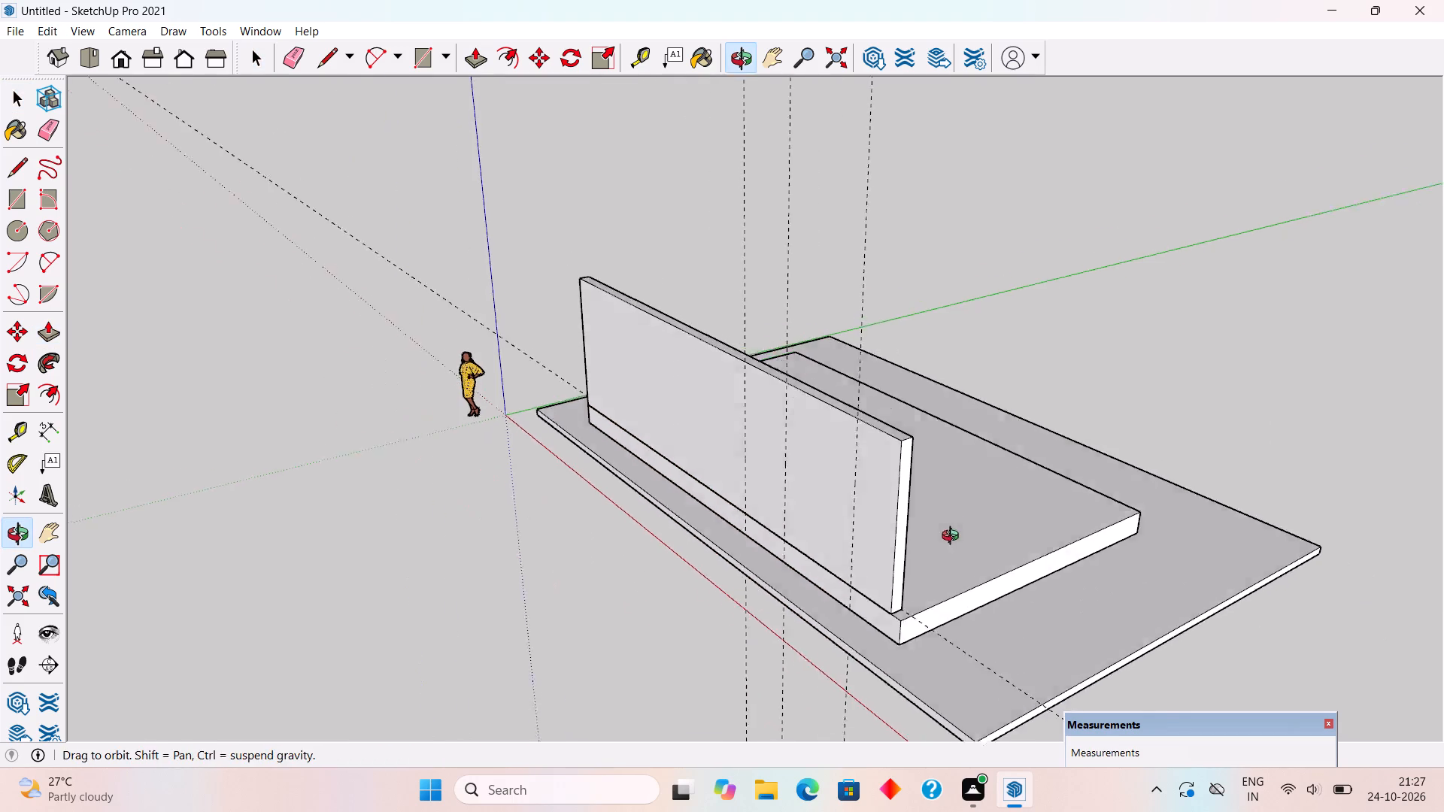
Draw a 9" by 20' rectangle on the plinth's top along its end edge farthest from the origin.
middle_click_drag(954, 538, 916, 695)
scroll(827, 452, "down", 3)
scroll(860, 701, "up", 8)
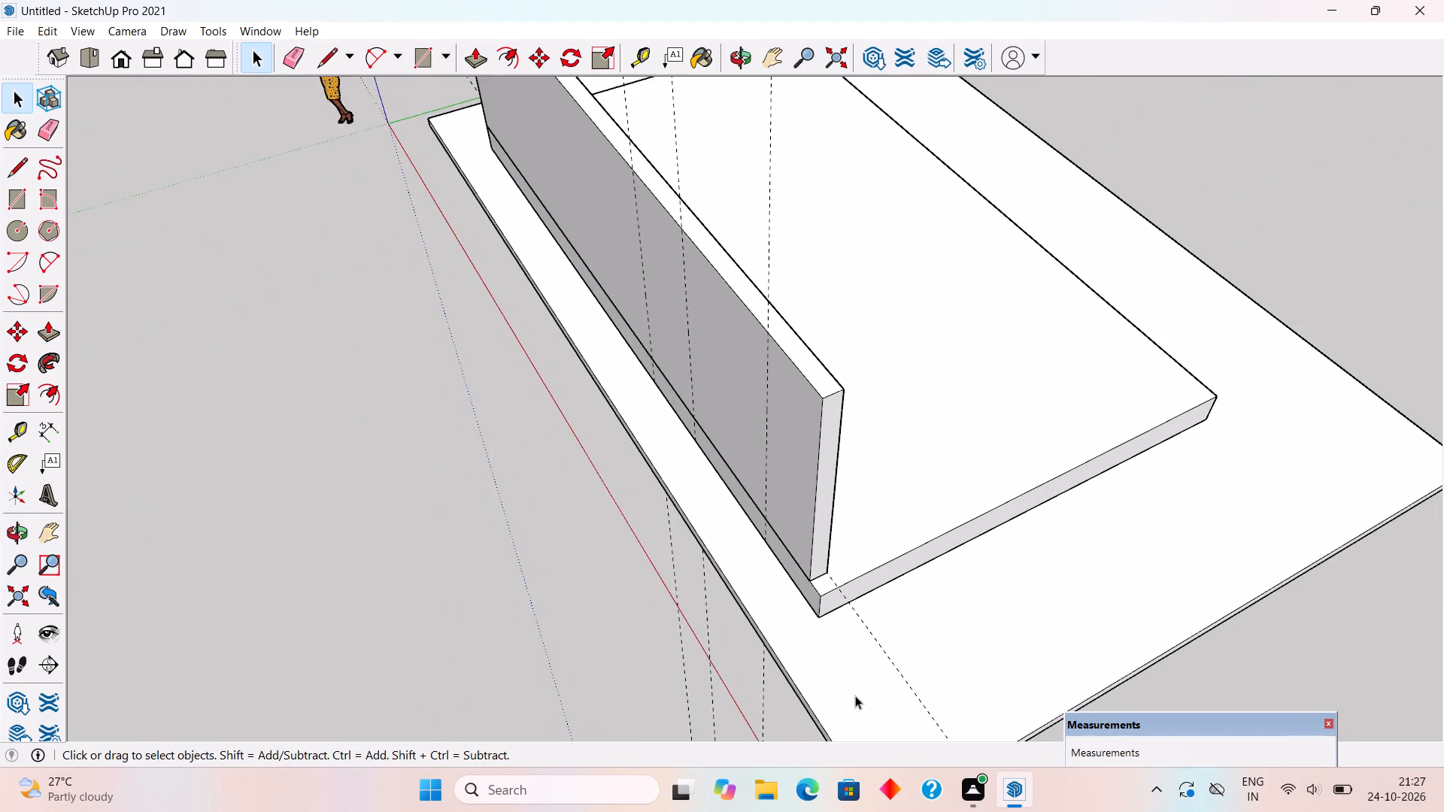
scroll(855, 695, "up", 2)
key("r")
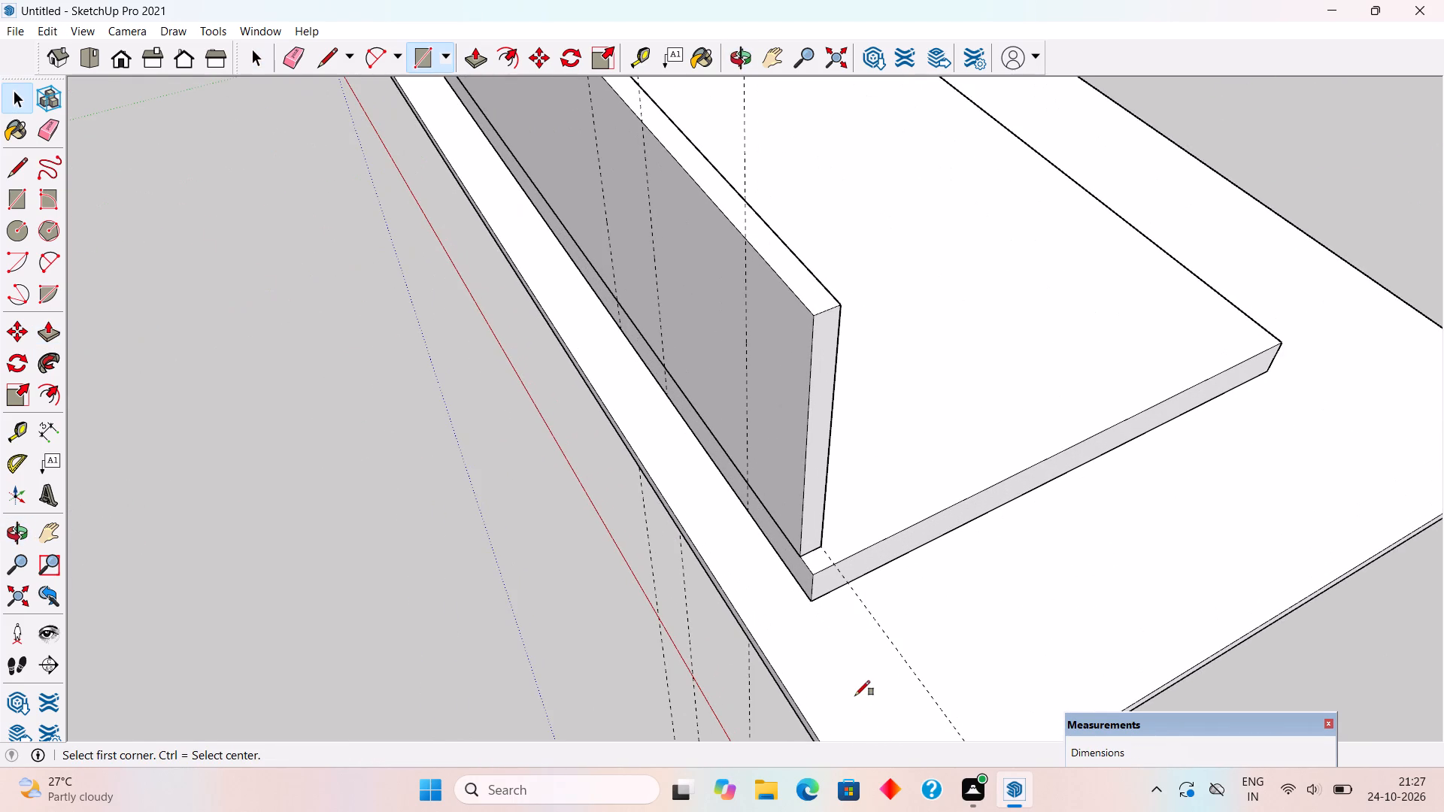
left_click(804, 550)
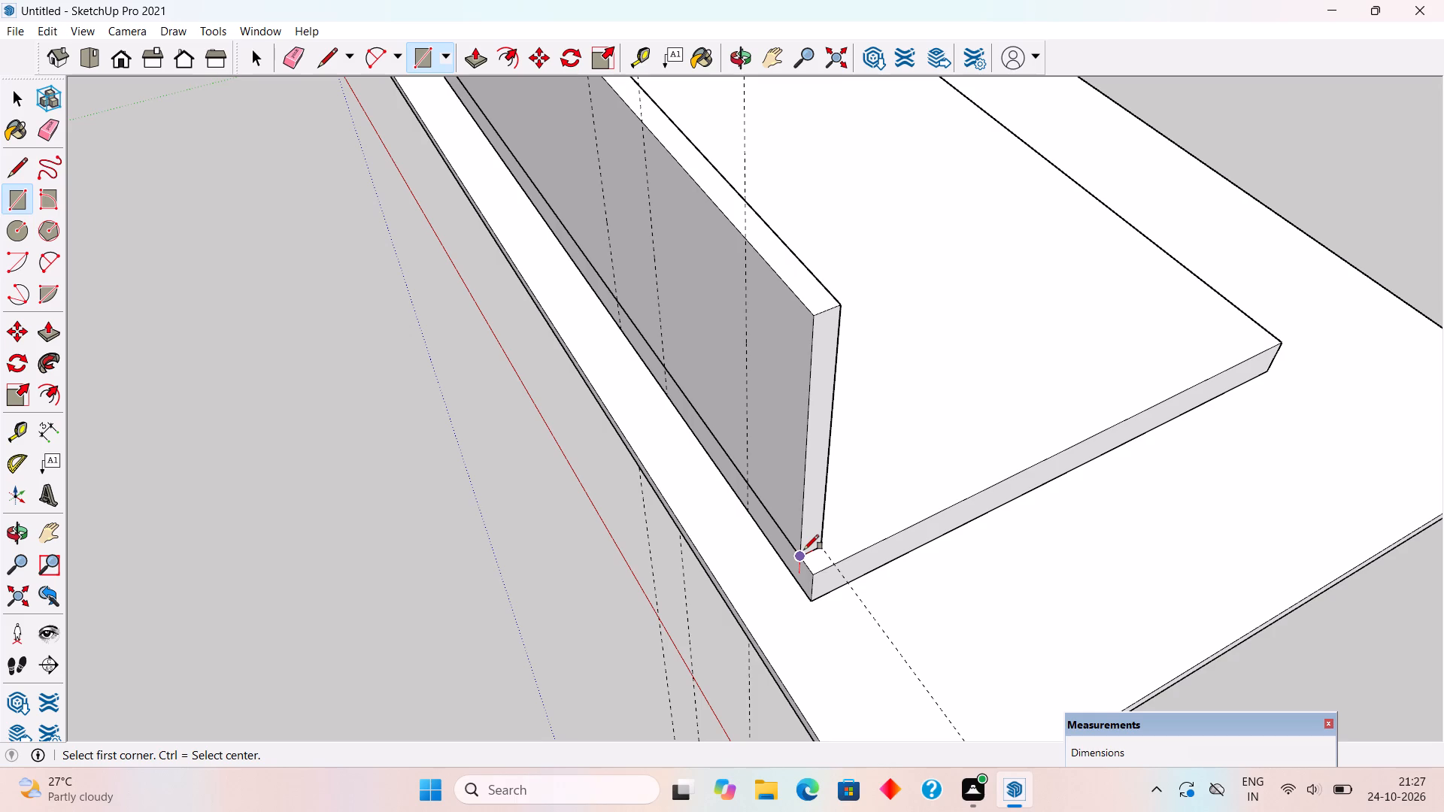
left_click(1277, 343)
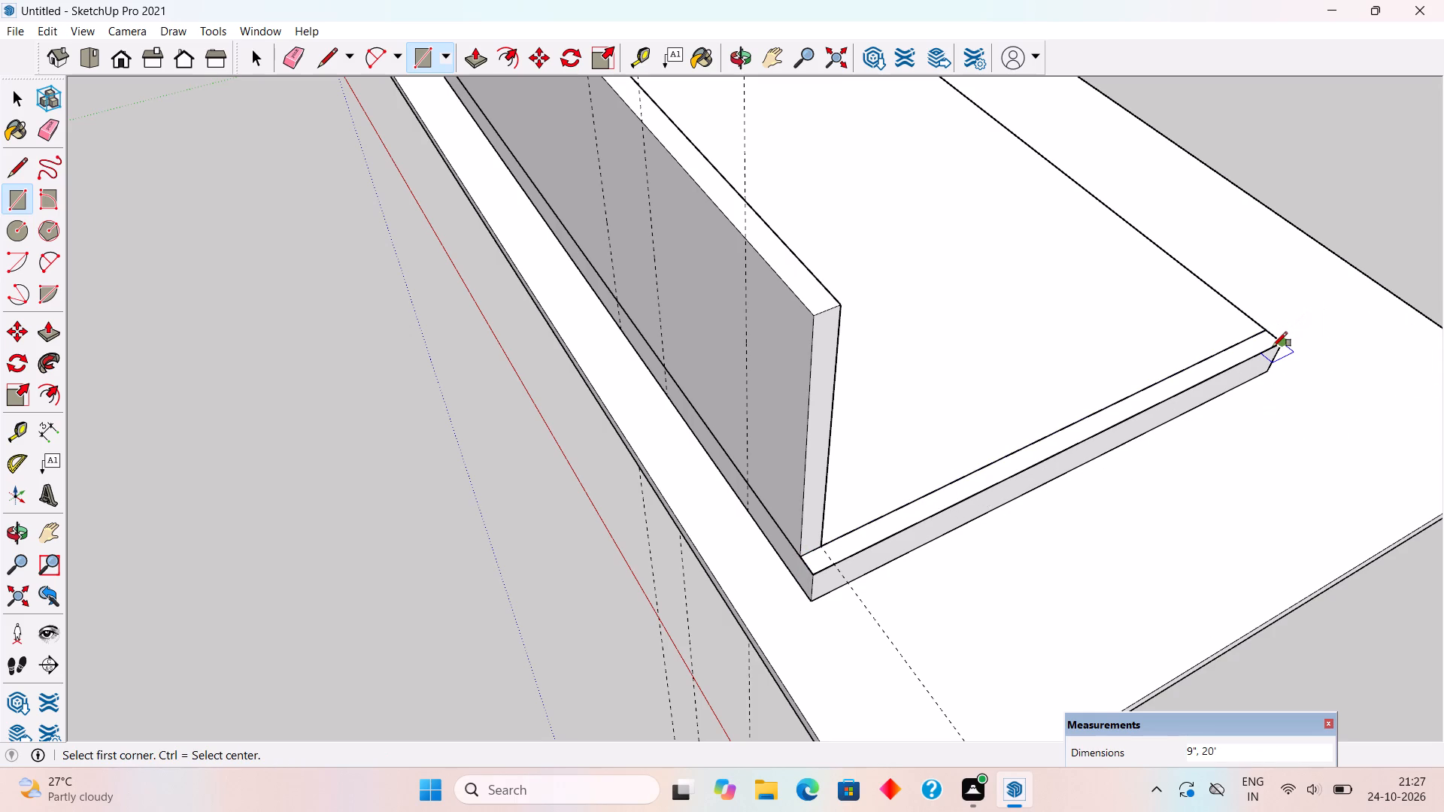
Push/Pull the 9" strip upward to the top of the front wall to form the side wall.
key("p")
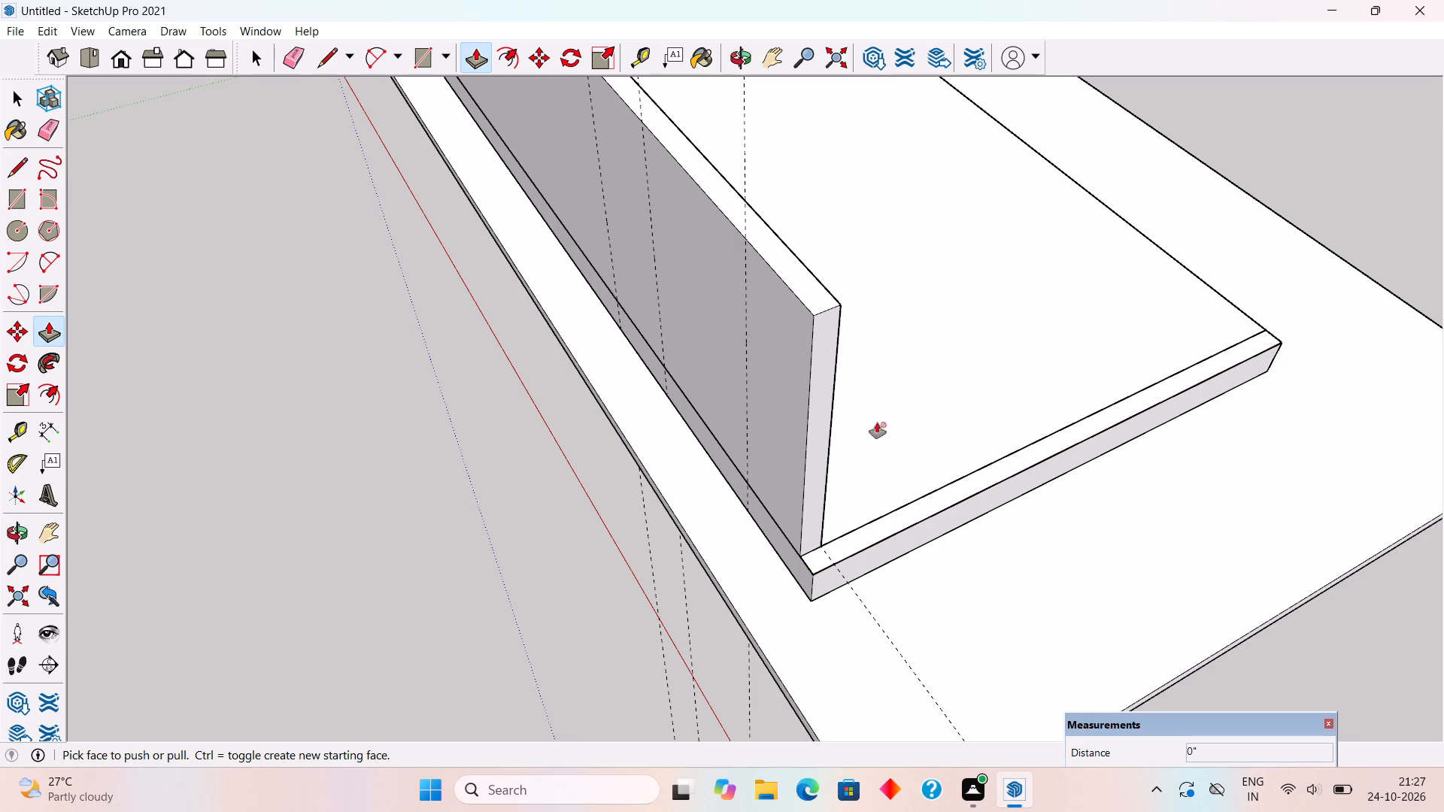
left_click(819, 562)
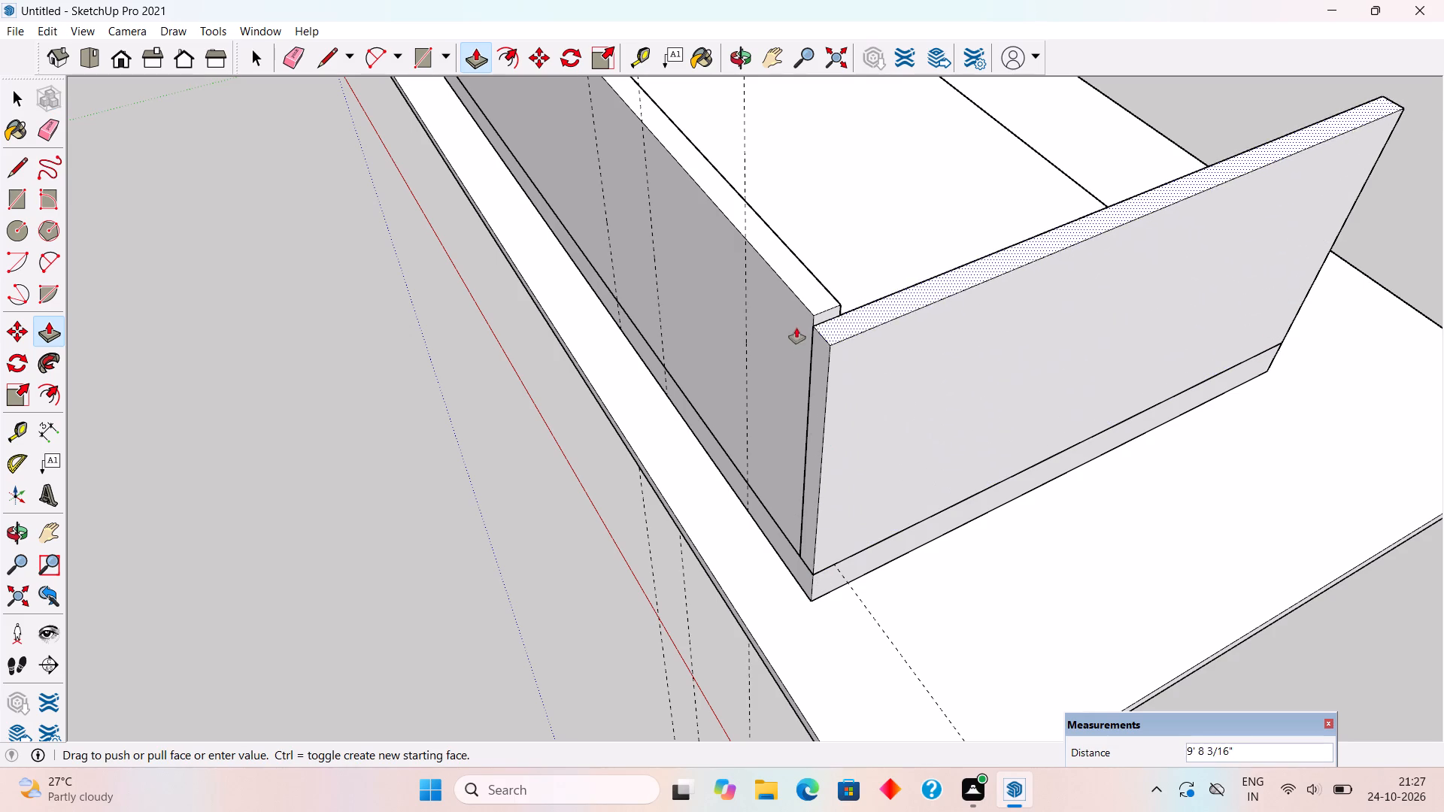
left_click(799, 307)
key("space")
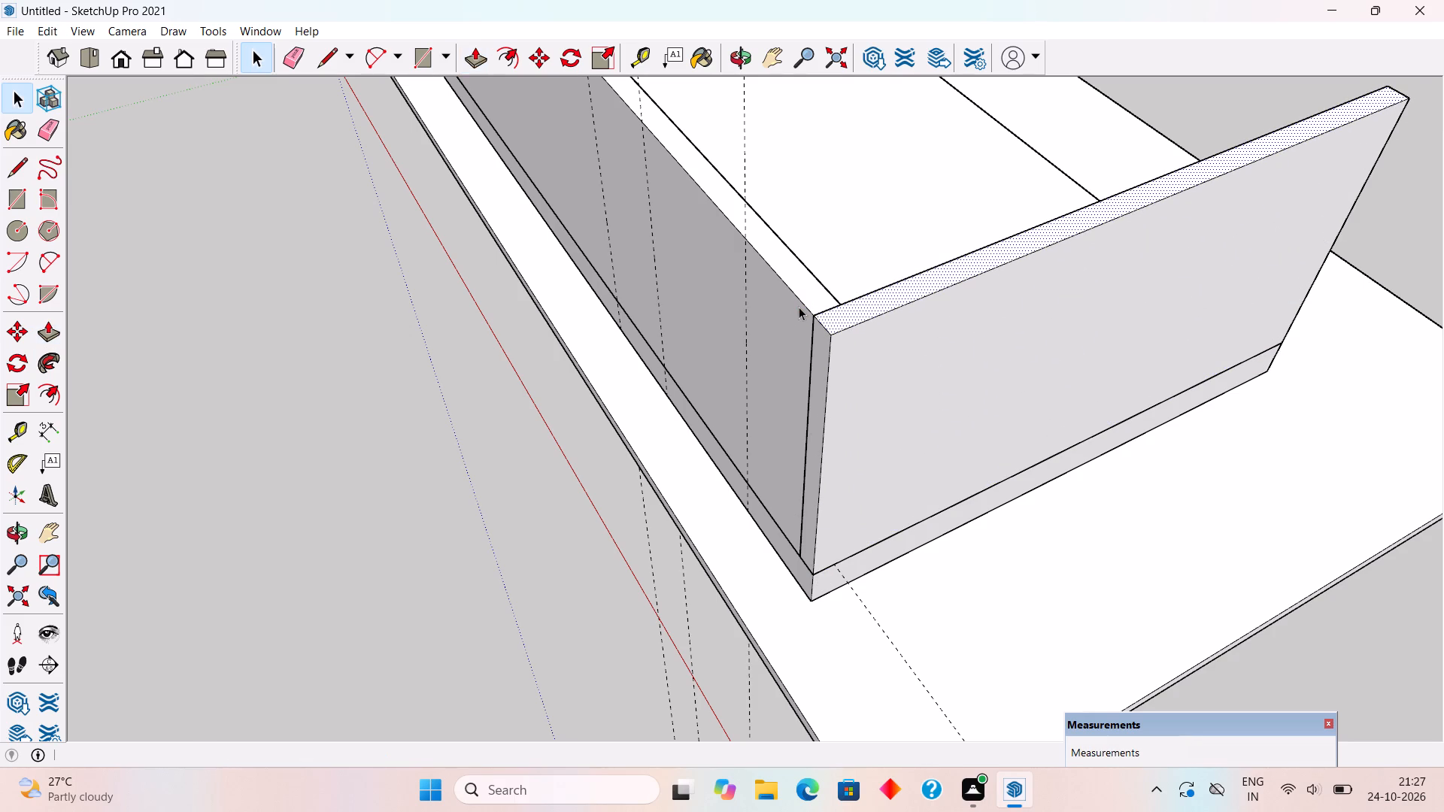
Select all of the new side wall's geometry and make it a group.
triple_click(866, 364)
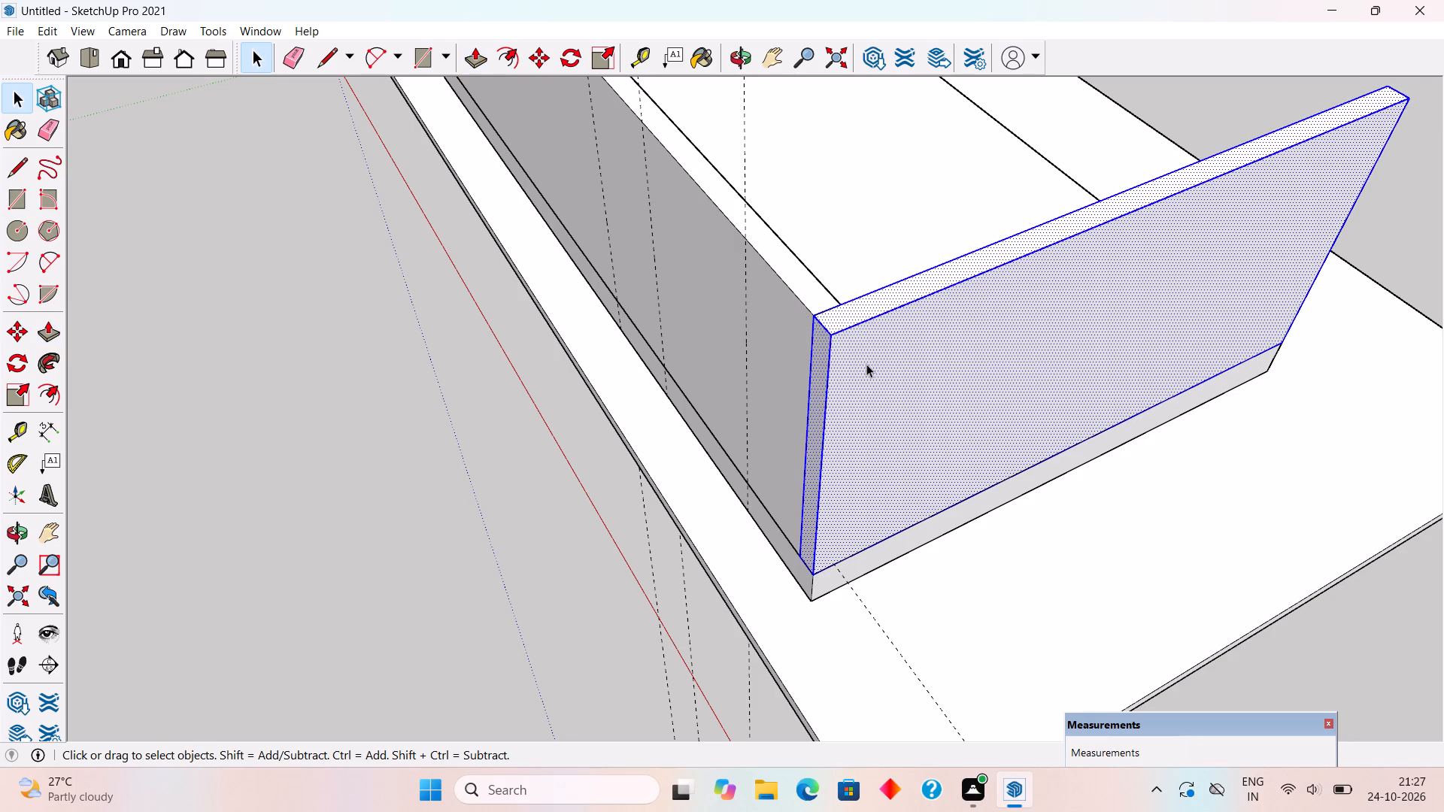
right_click(866, 364)
left_click(897, 517)
scroll(897, 517, "down", 2)
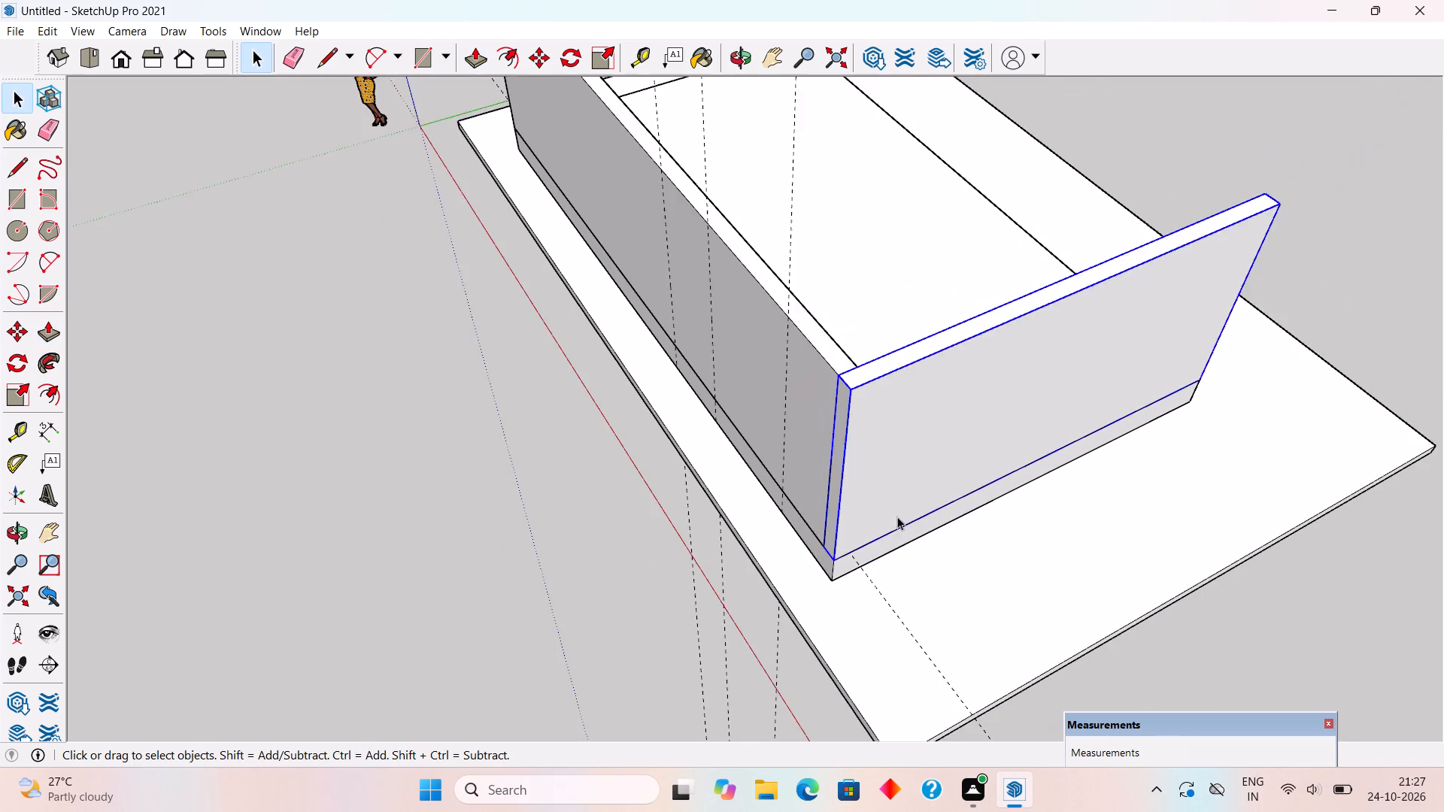
scroll(897, 517, "down", 7)
middle_click_drag(319, 523, 896, 510)
left_click(1048, 547)
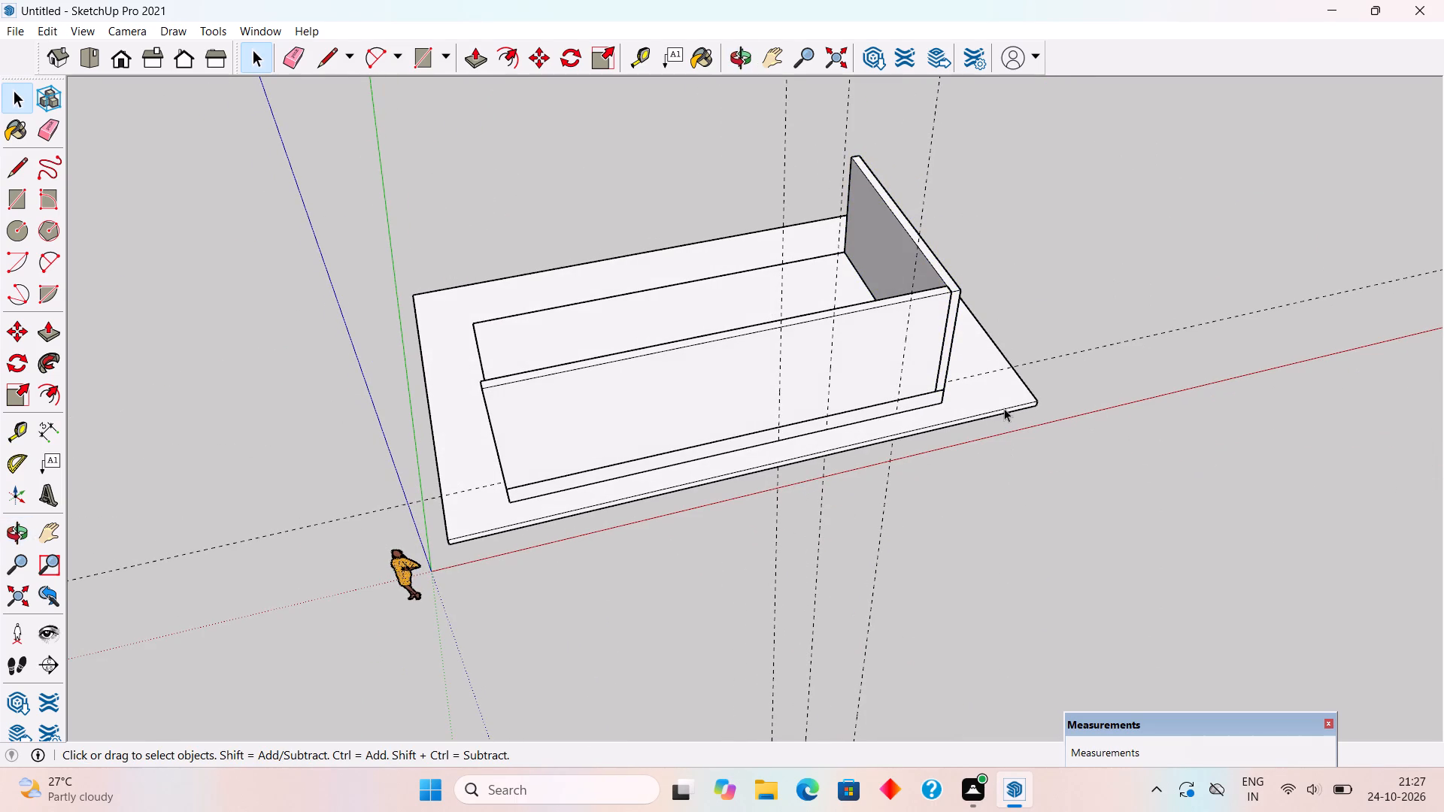
Measure from the front wall's edge at the side wall to the nearest vertical guide.
middle_click_drag(1009, 417, 990, 256)
scroll(896, 323, "up", 7)
middle_click_drag(945, 300, 931, 277)
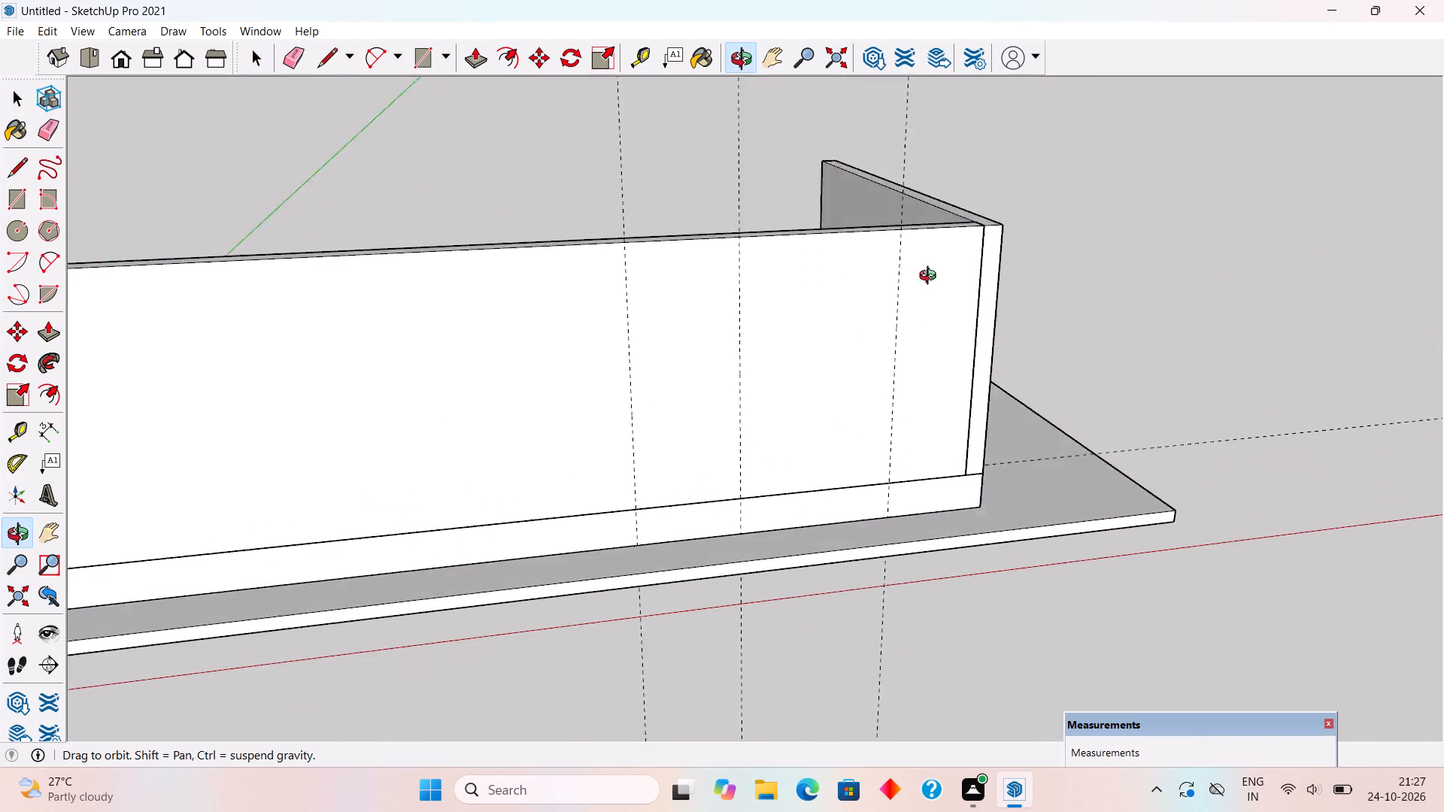
middle_click_drag(931, 277, 902, 186)
scroll(875, 227, "down", 1)
scroll(801, 133, "up", 1)
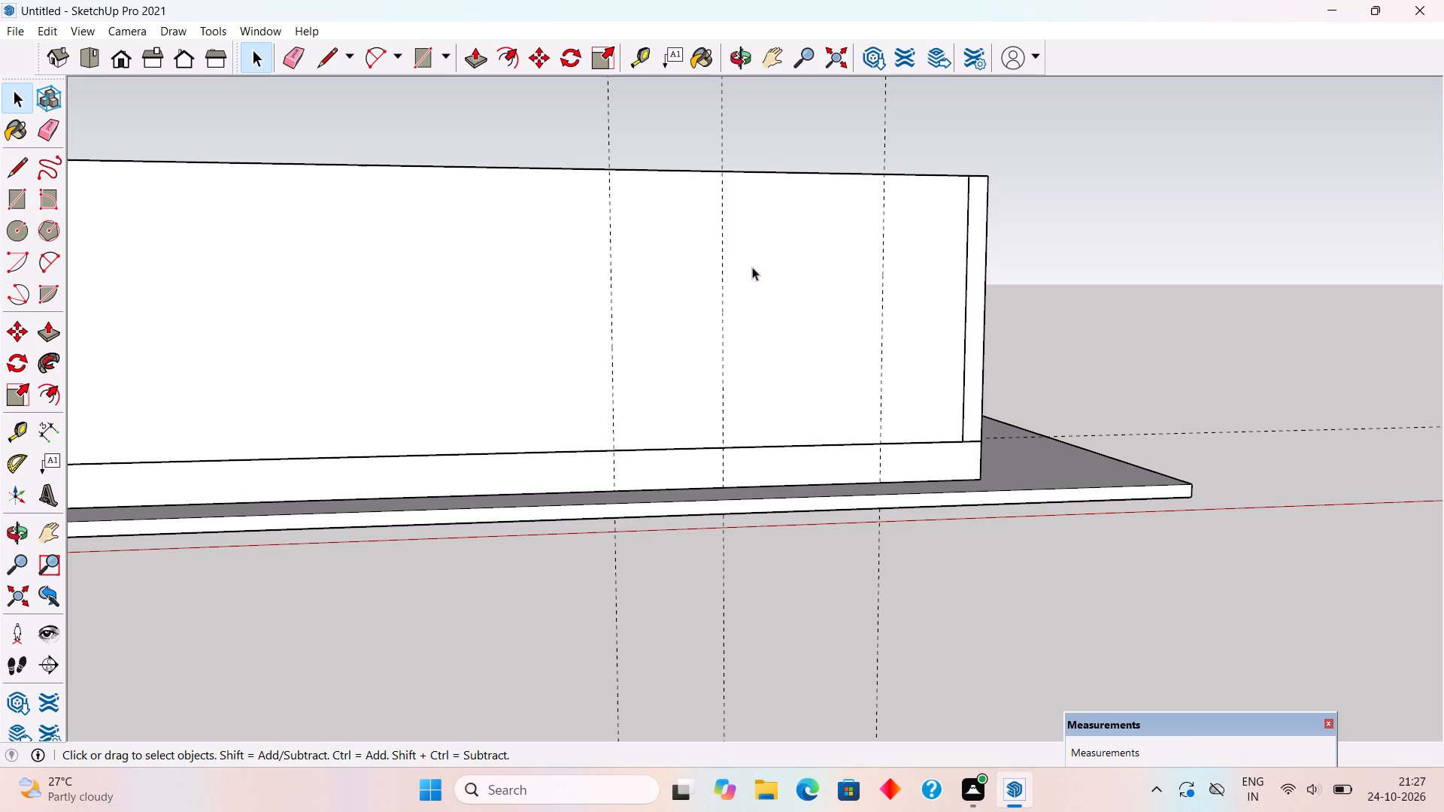
key("t")
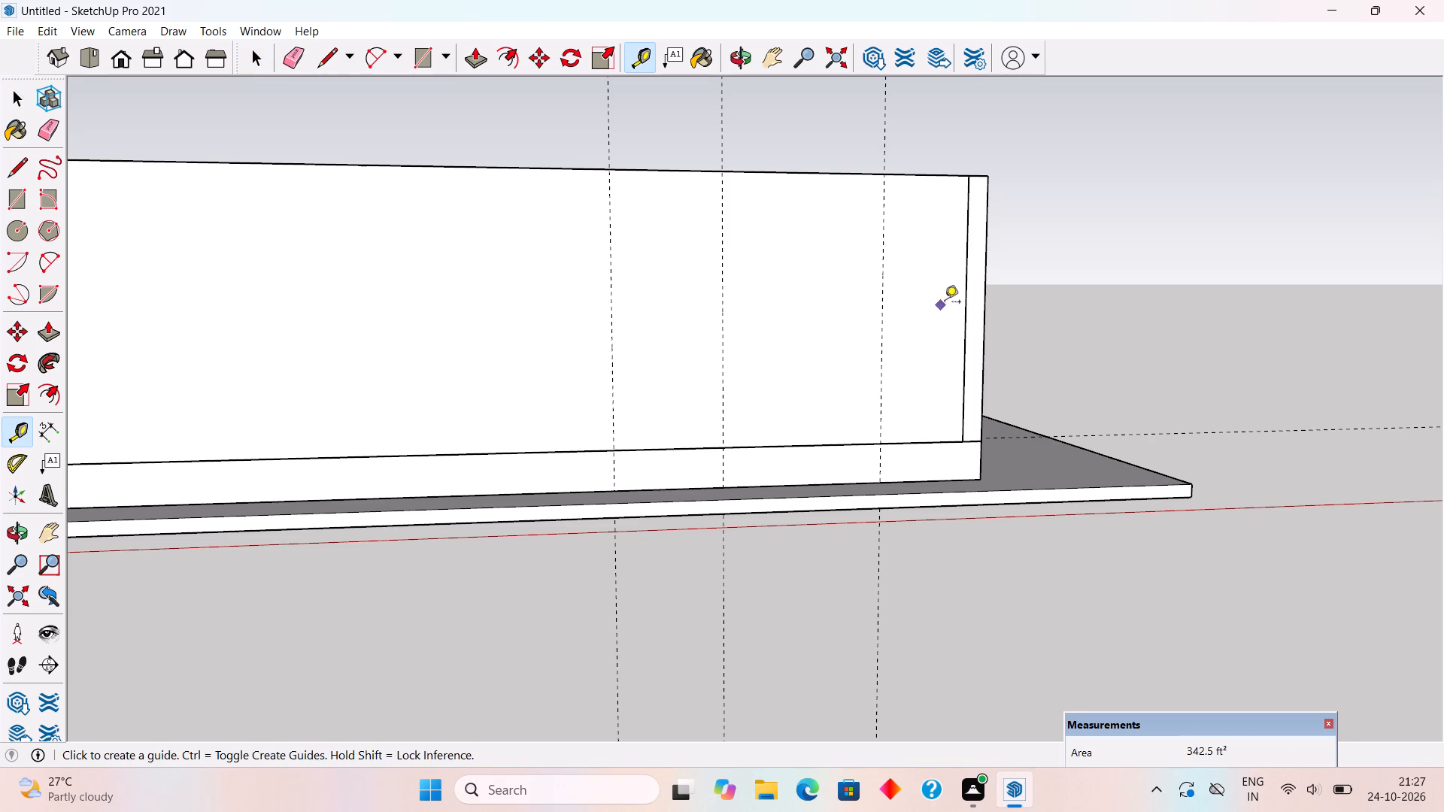
left_click(968, 293)
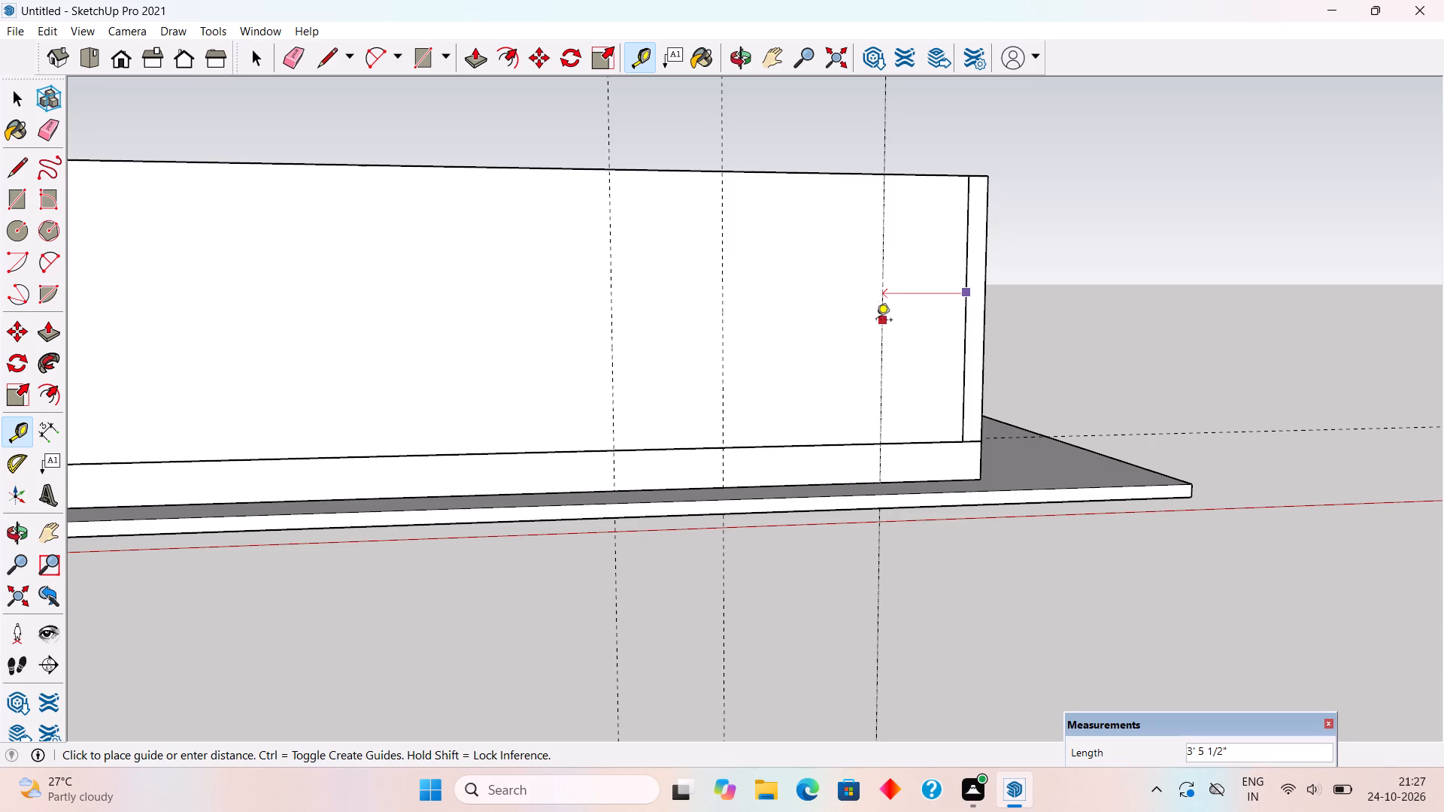
key("space")
Place a vertical guide on the front wall 3'3" from the middle vertical guide, toward the origin.
key("t")
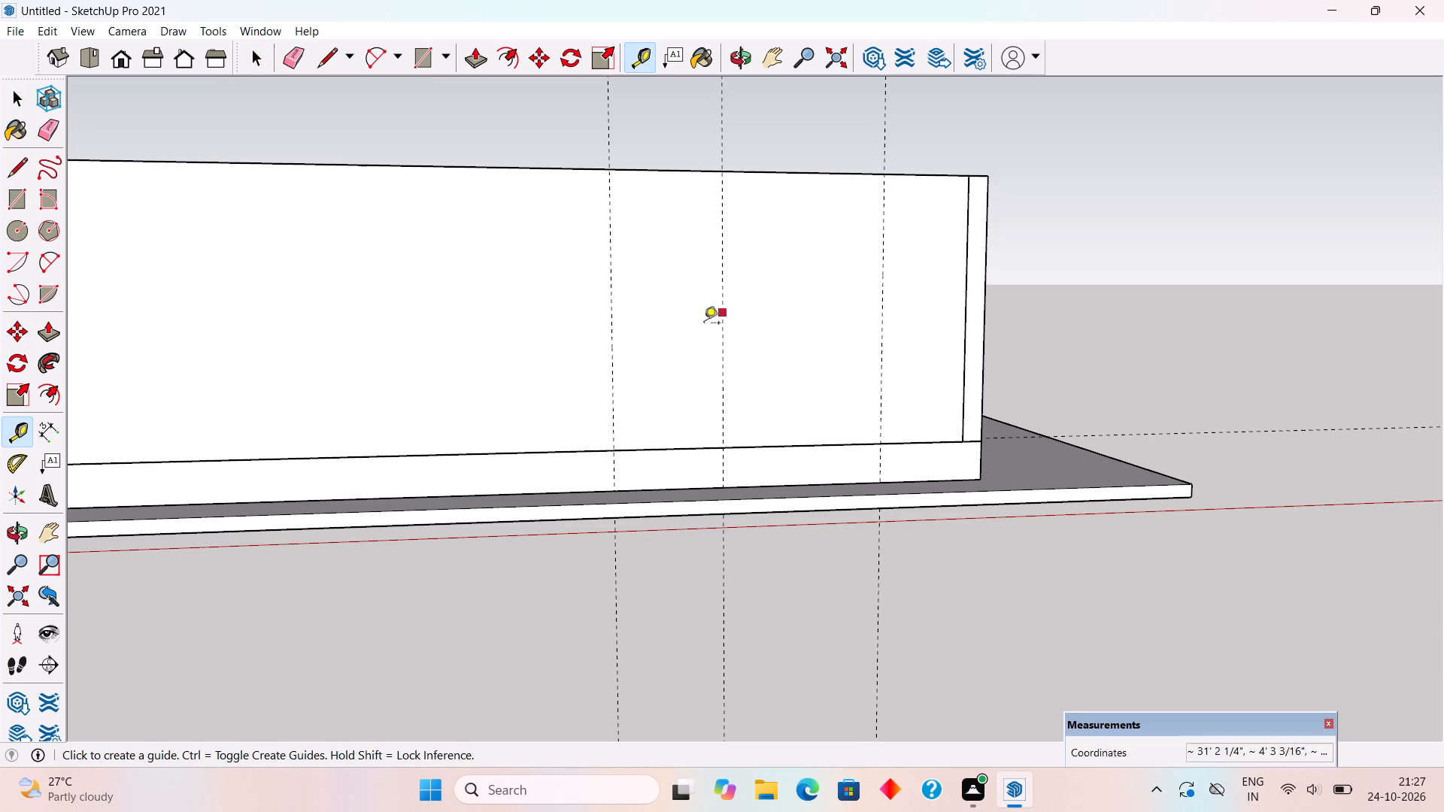
left_click(724, 321)
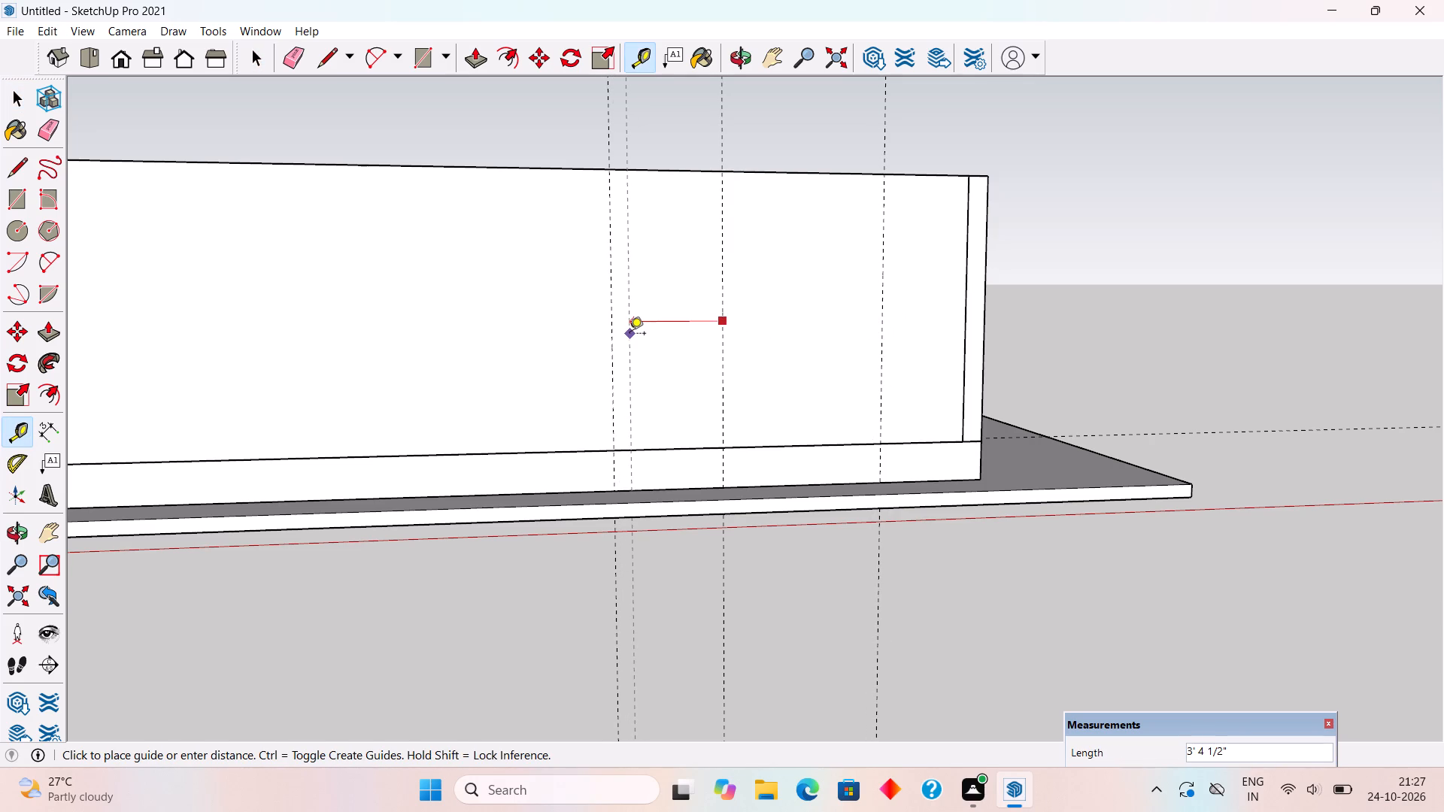
type("3'3\"")
key("Return")
key("space")
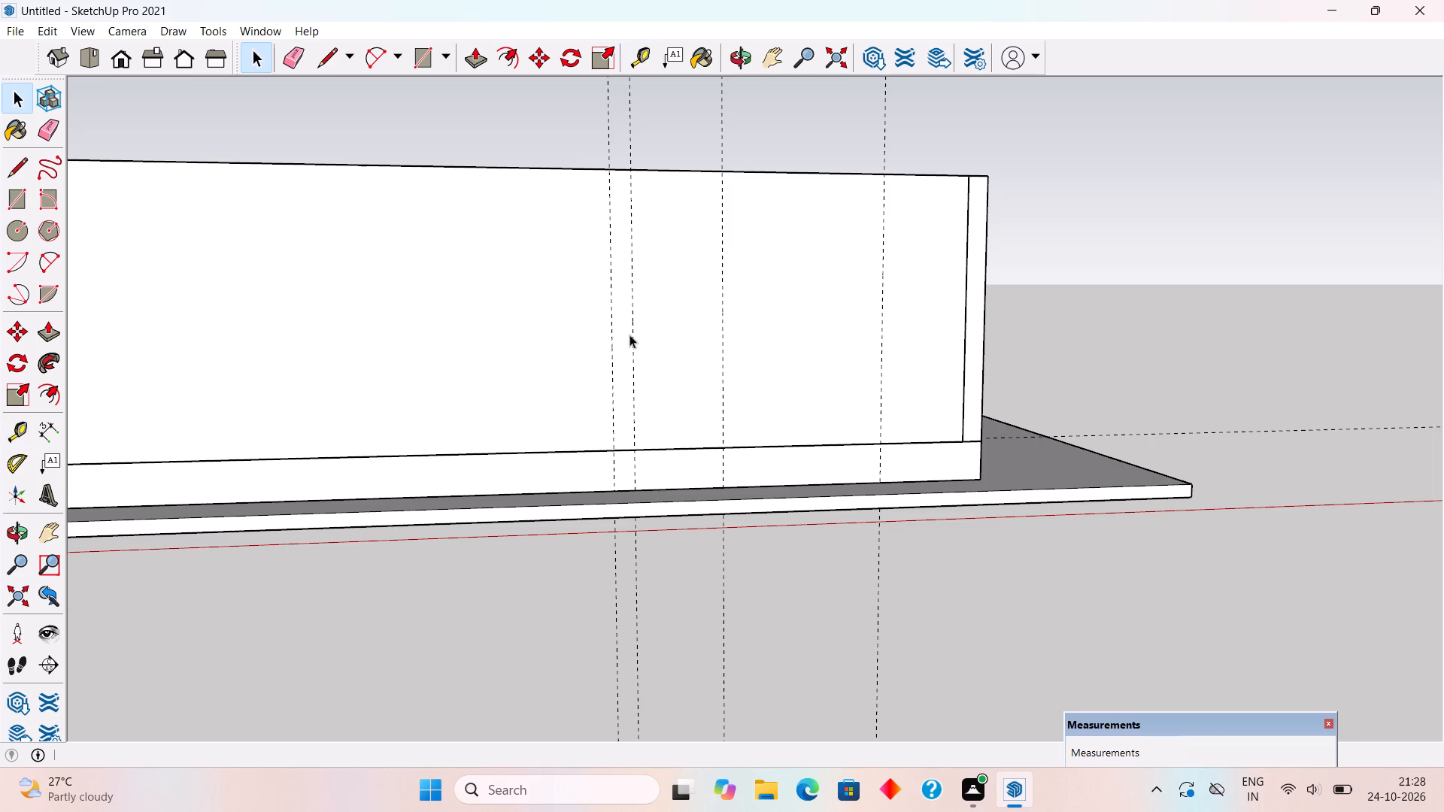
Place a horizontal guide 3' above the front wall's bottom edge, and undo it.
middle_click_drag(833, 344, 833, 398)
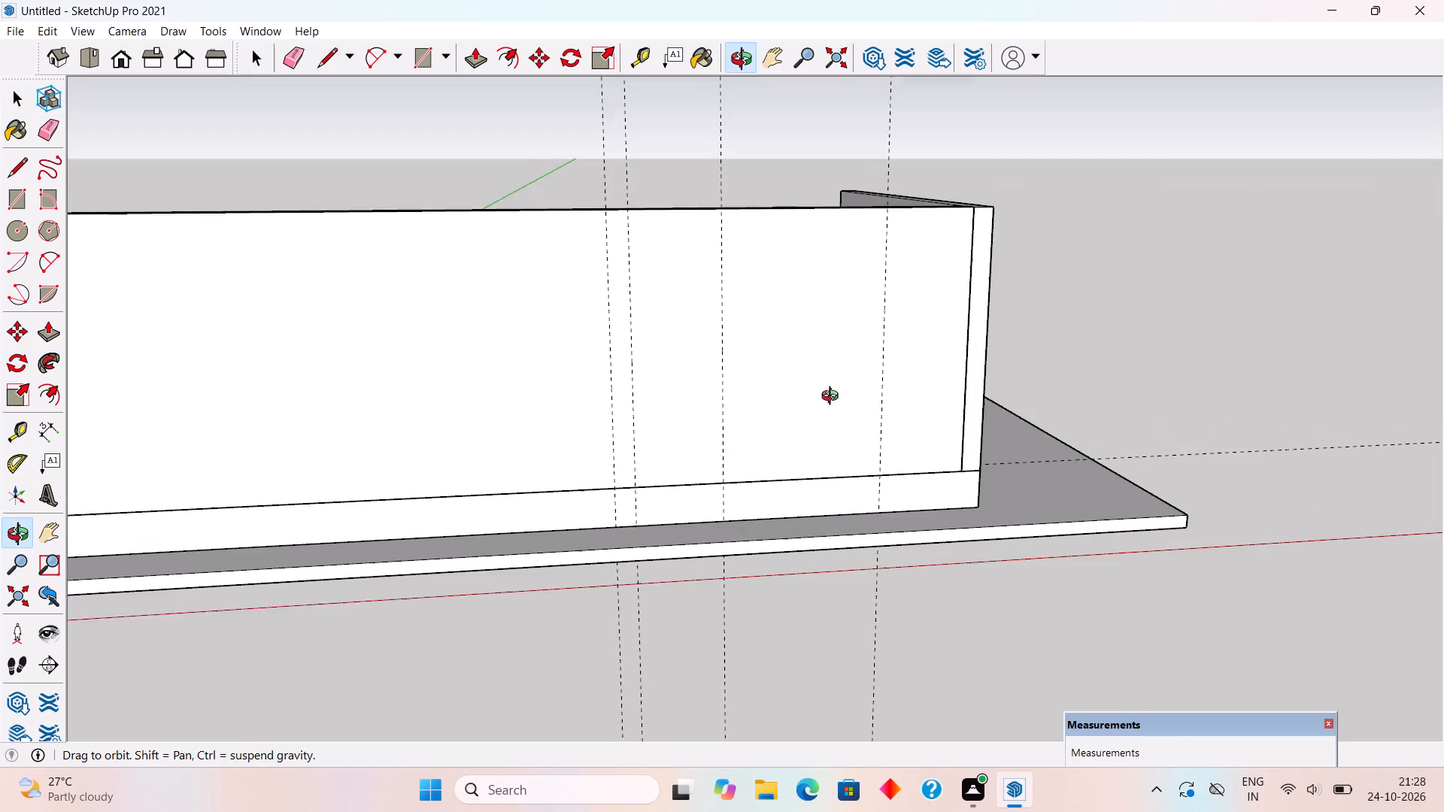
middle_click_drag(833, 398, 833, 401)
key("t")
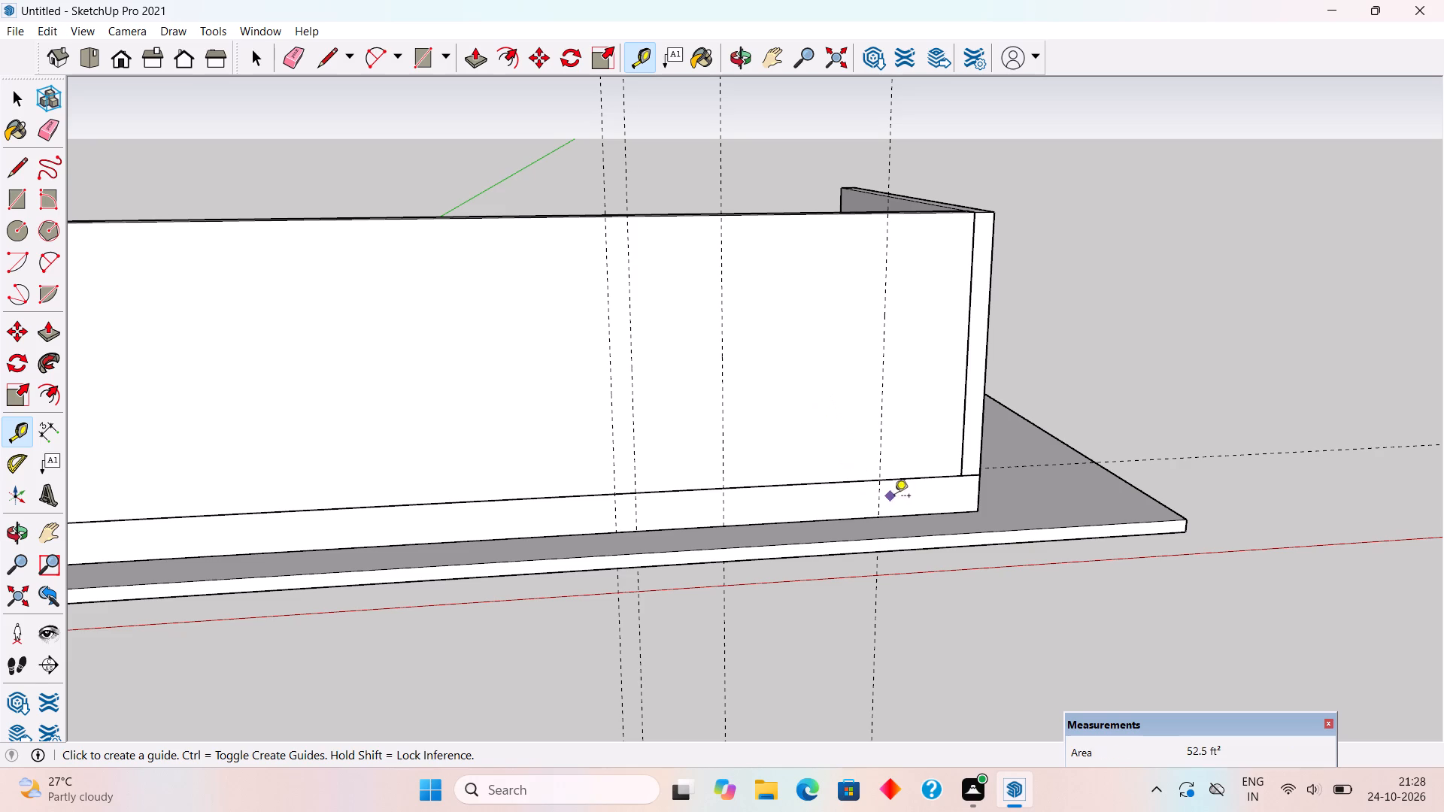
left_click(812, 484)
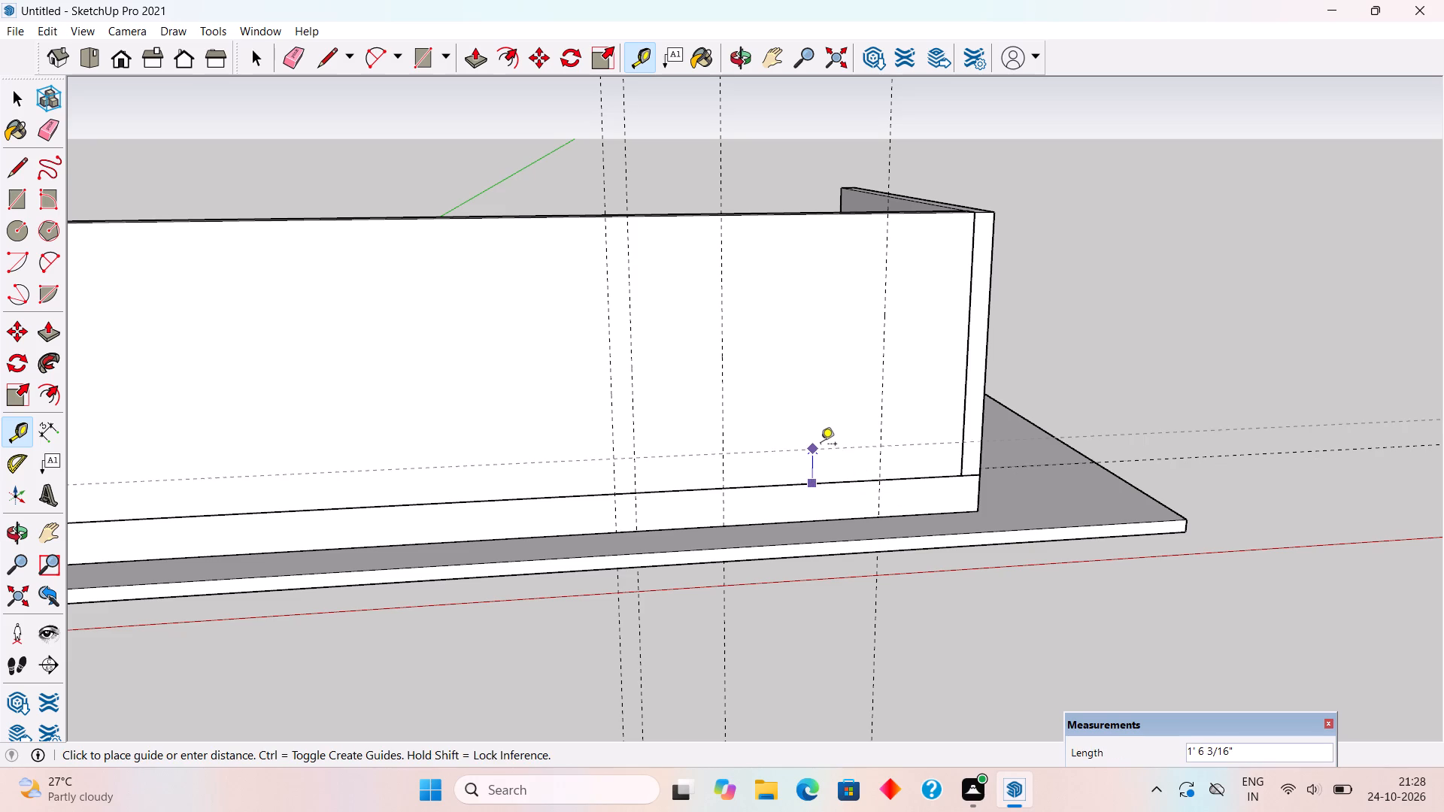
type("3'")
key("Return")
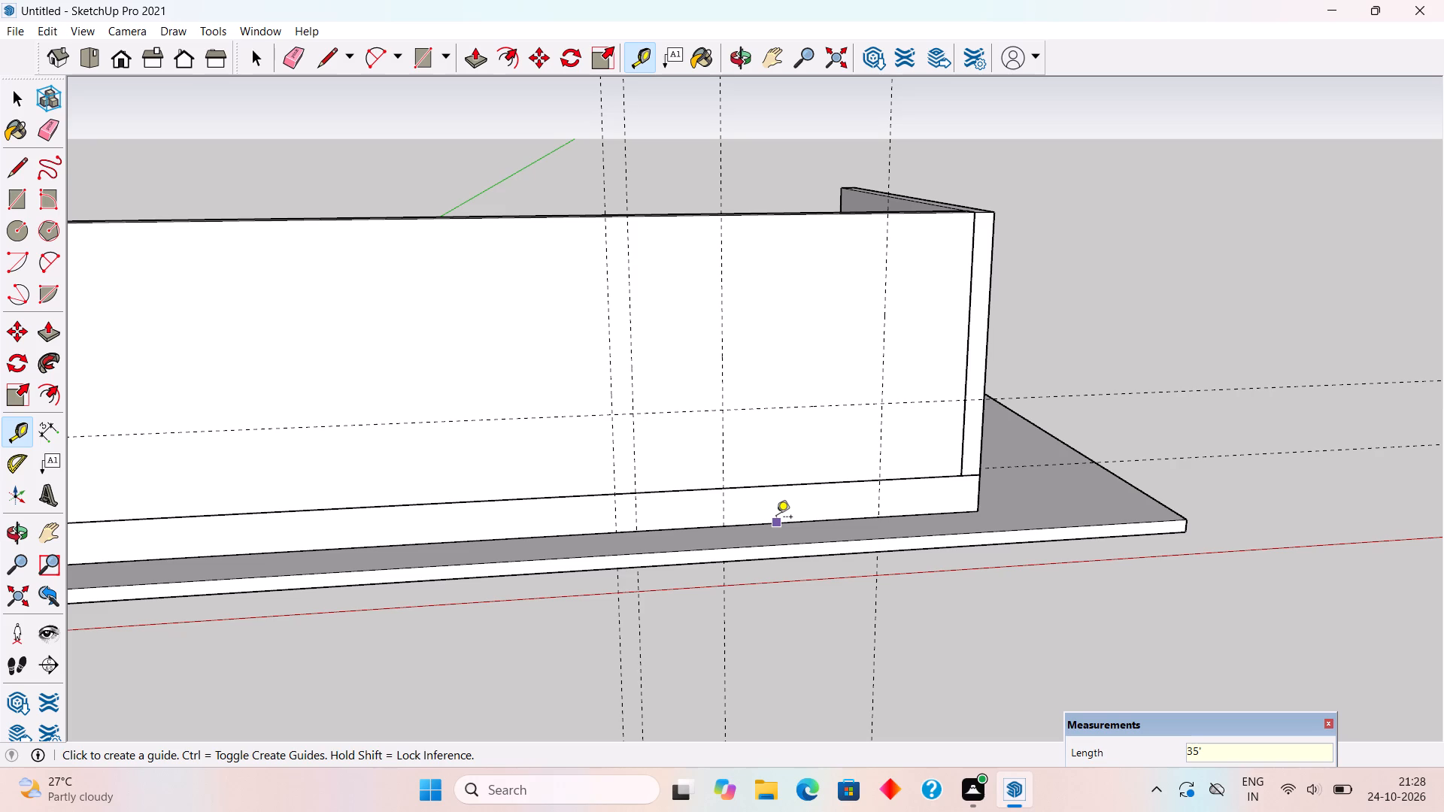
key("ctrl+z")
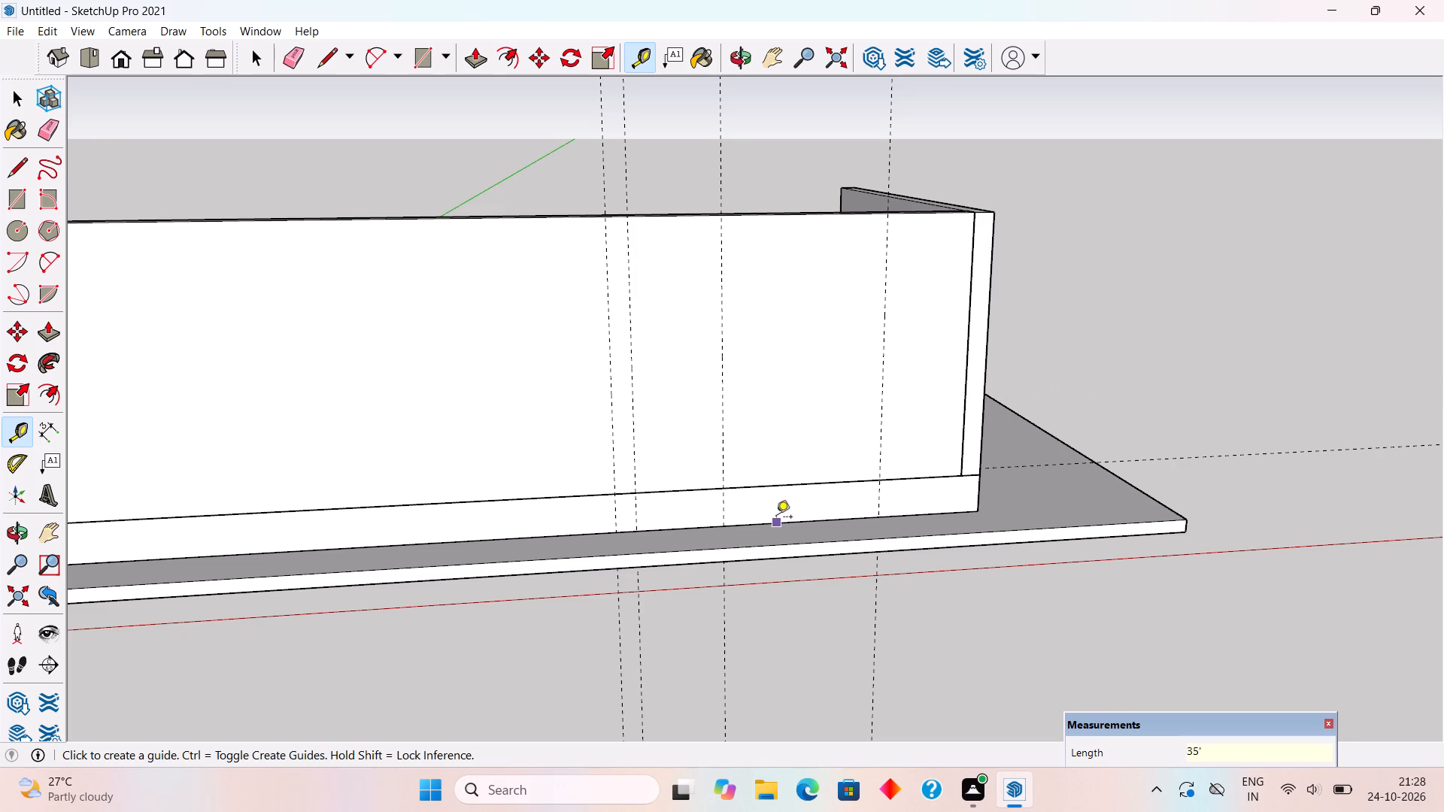
Place a horizontal guide 2' above the front wall's bottom edge and another 5' above that one.
left_click(805, 486)
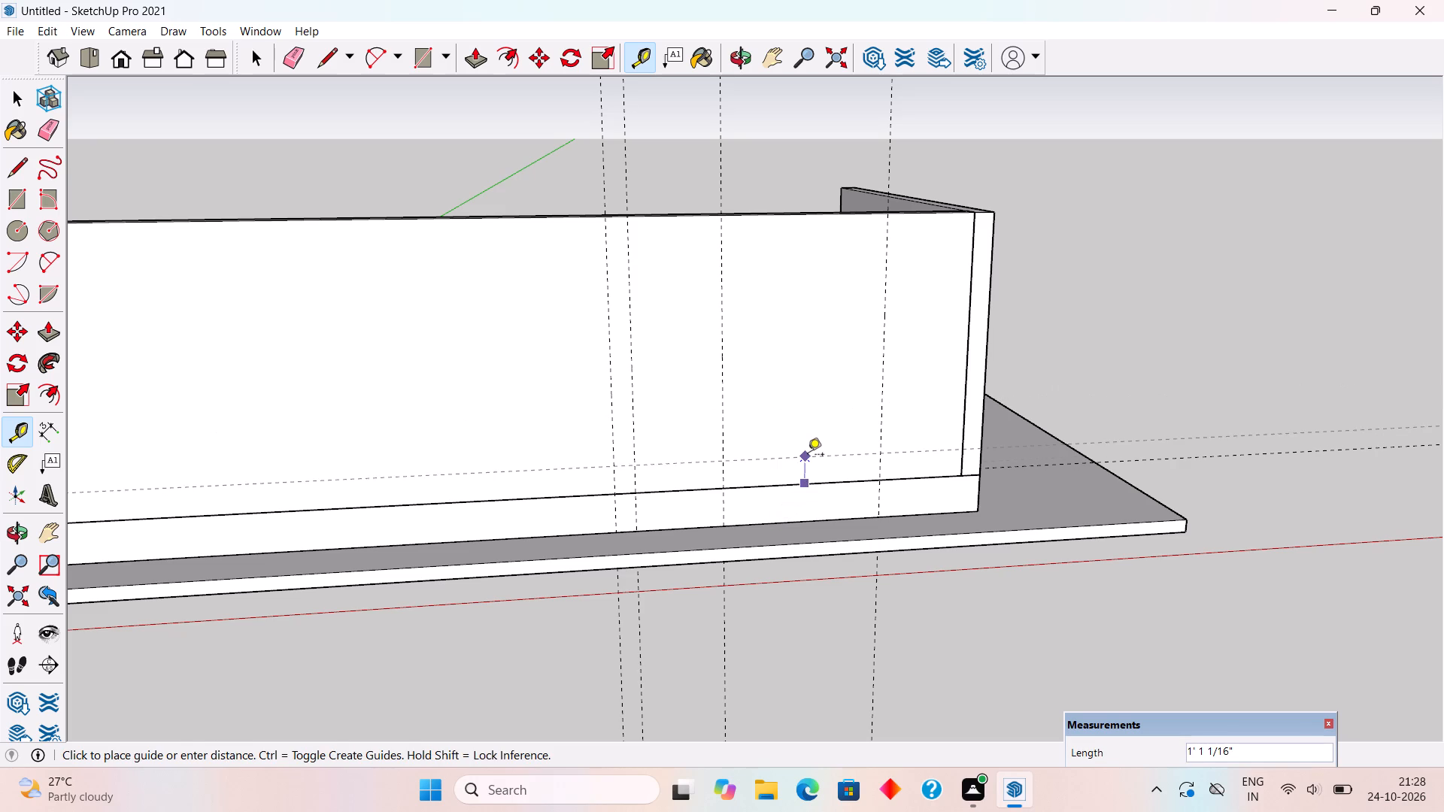
type("2'")
key("Return")
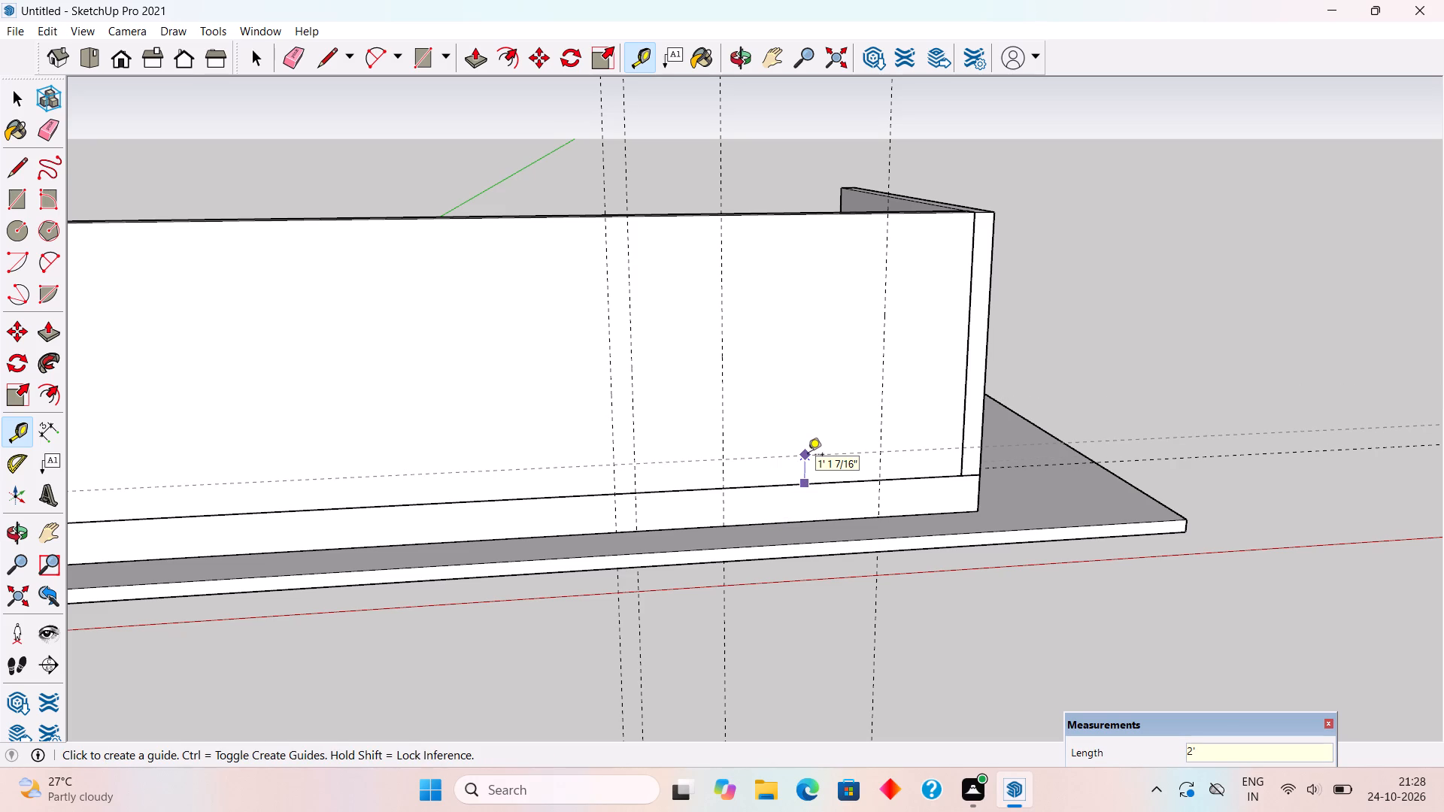
left_click(813, 433)
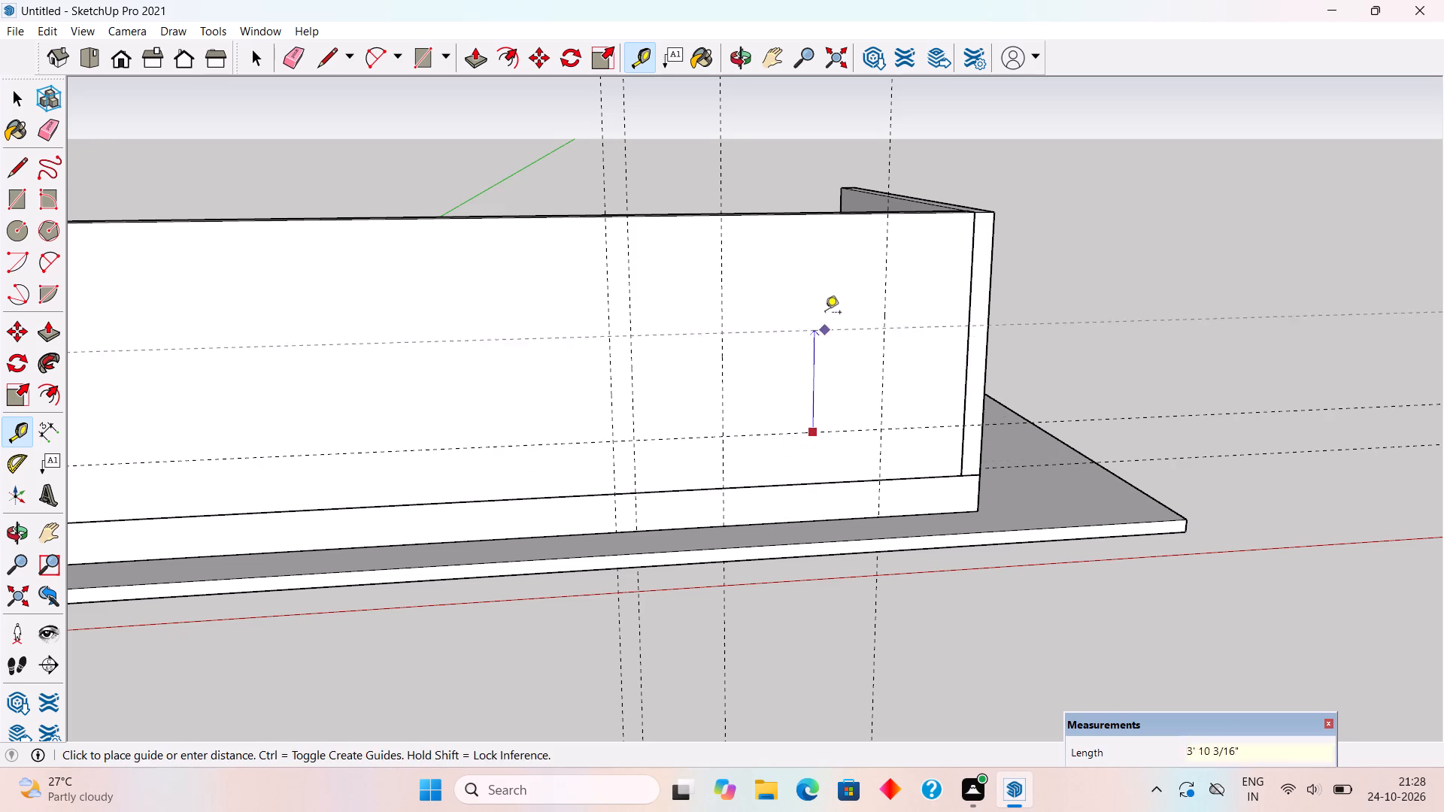
type("5'")
key("Return")
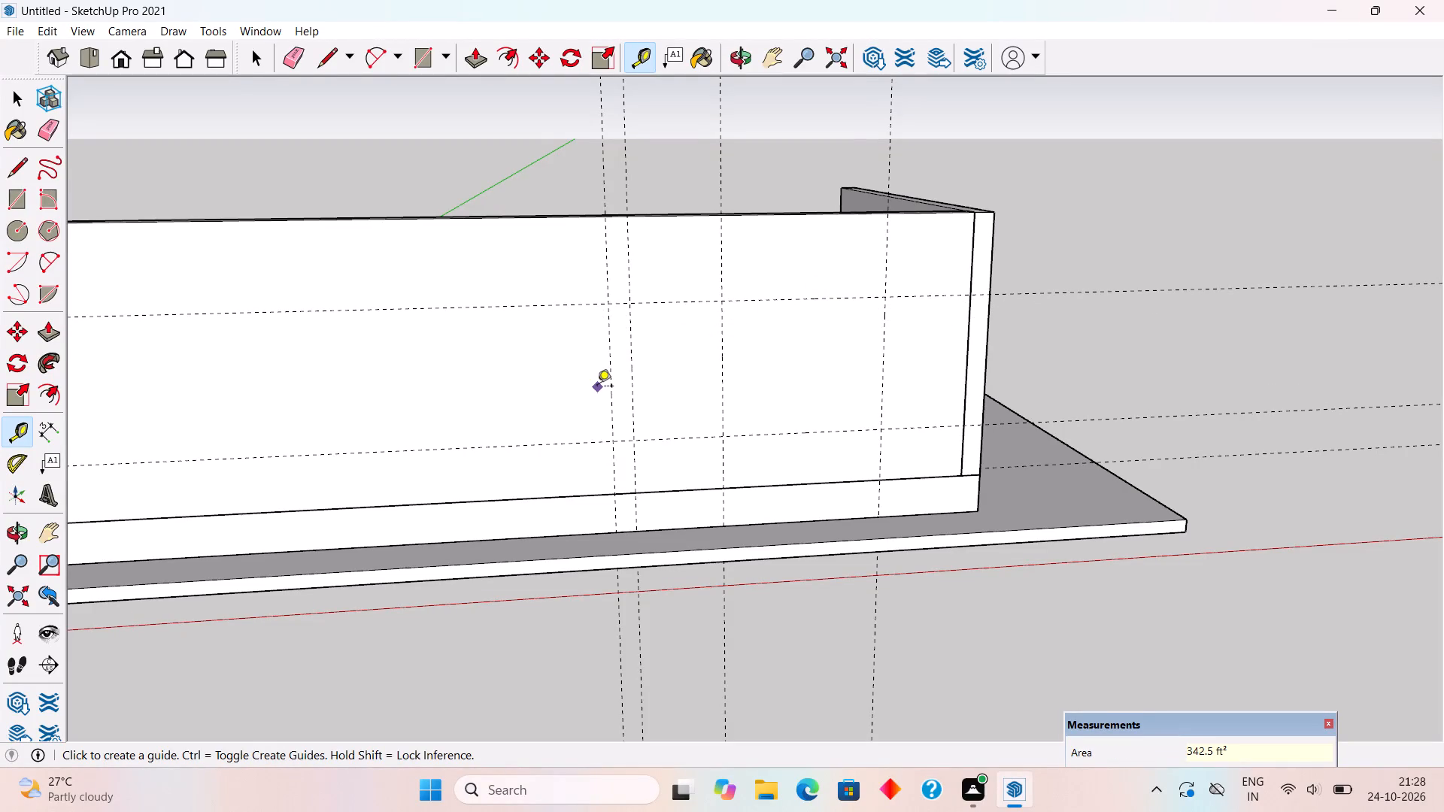
Add two vertical guides toward the origin from the guide closest to it, spaced 5' and then a further 6' apart.
scroll(597, 387, "down", 1)
scroll(530, 378, "down", 4)
scroll(227, 329, "up", 3)
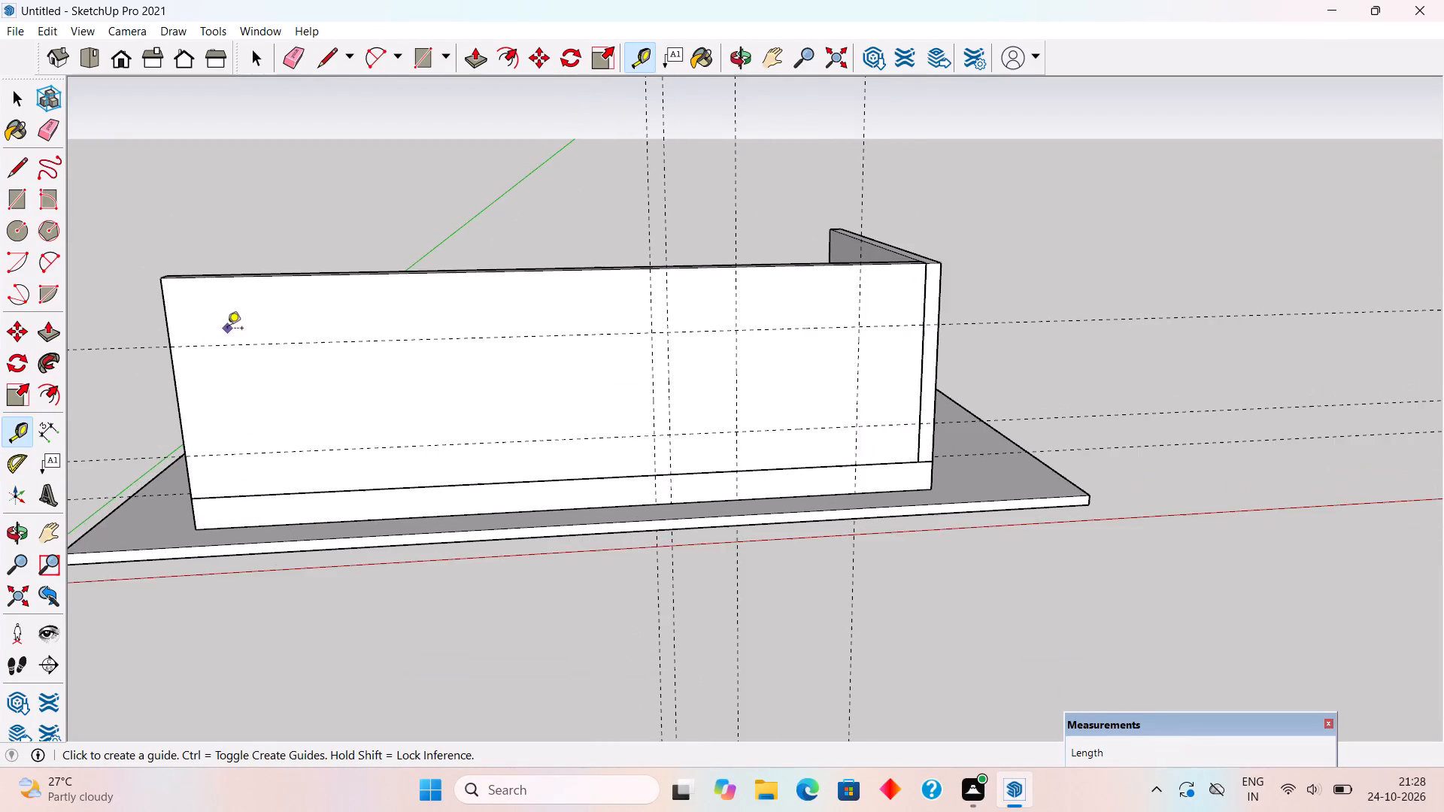
middle_click_drag(187, 421, 187, 377)
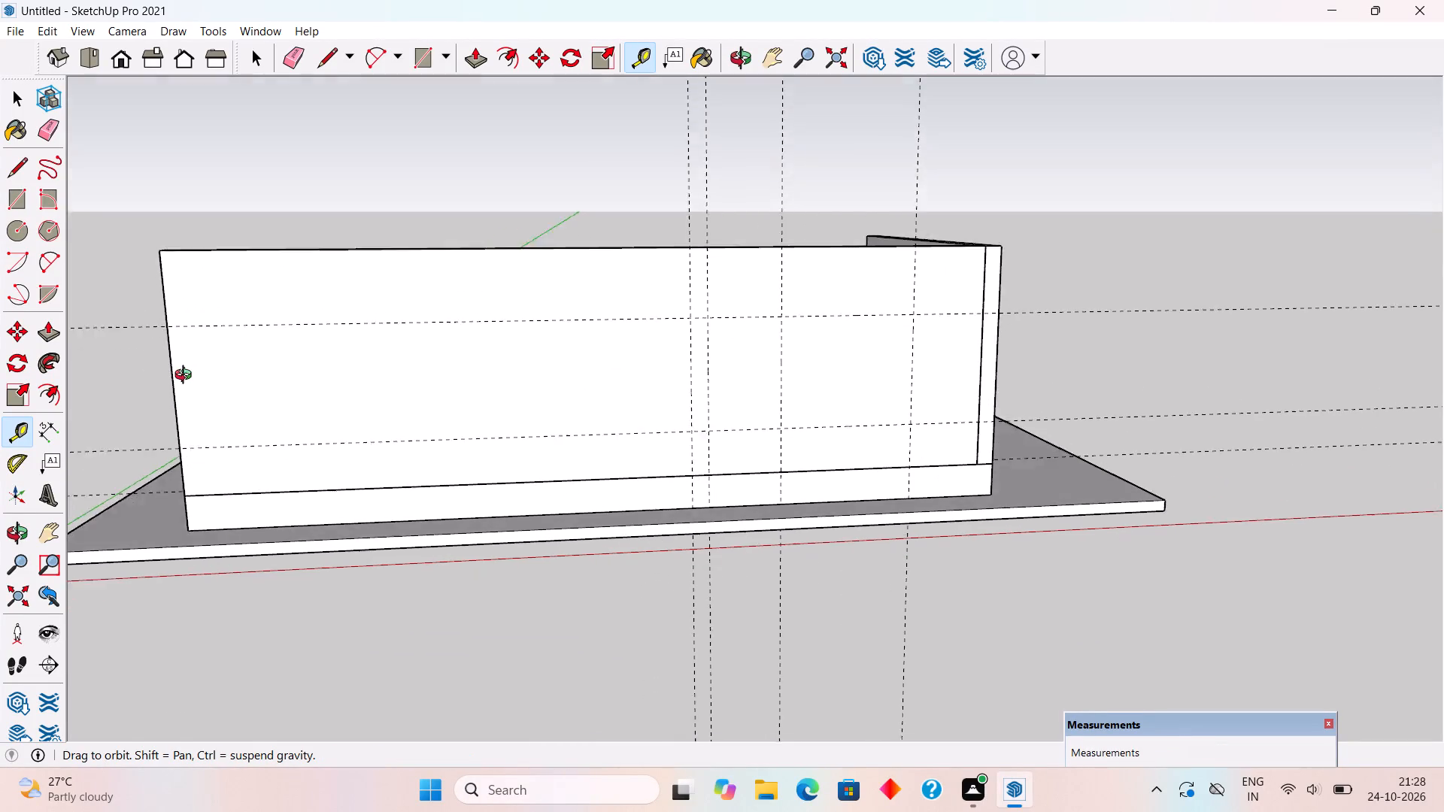
middle_click_drag(187, 377, 196, 350)
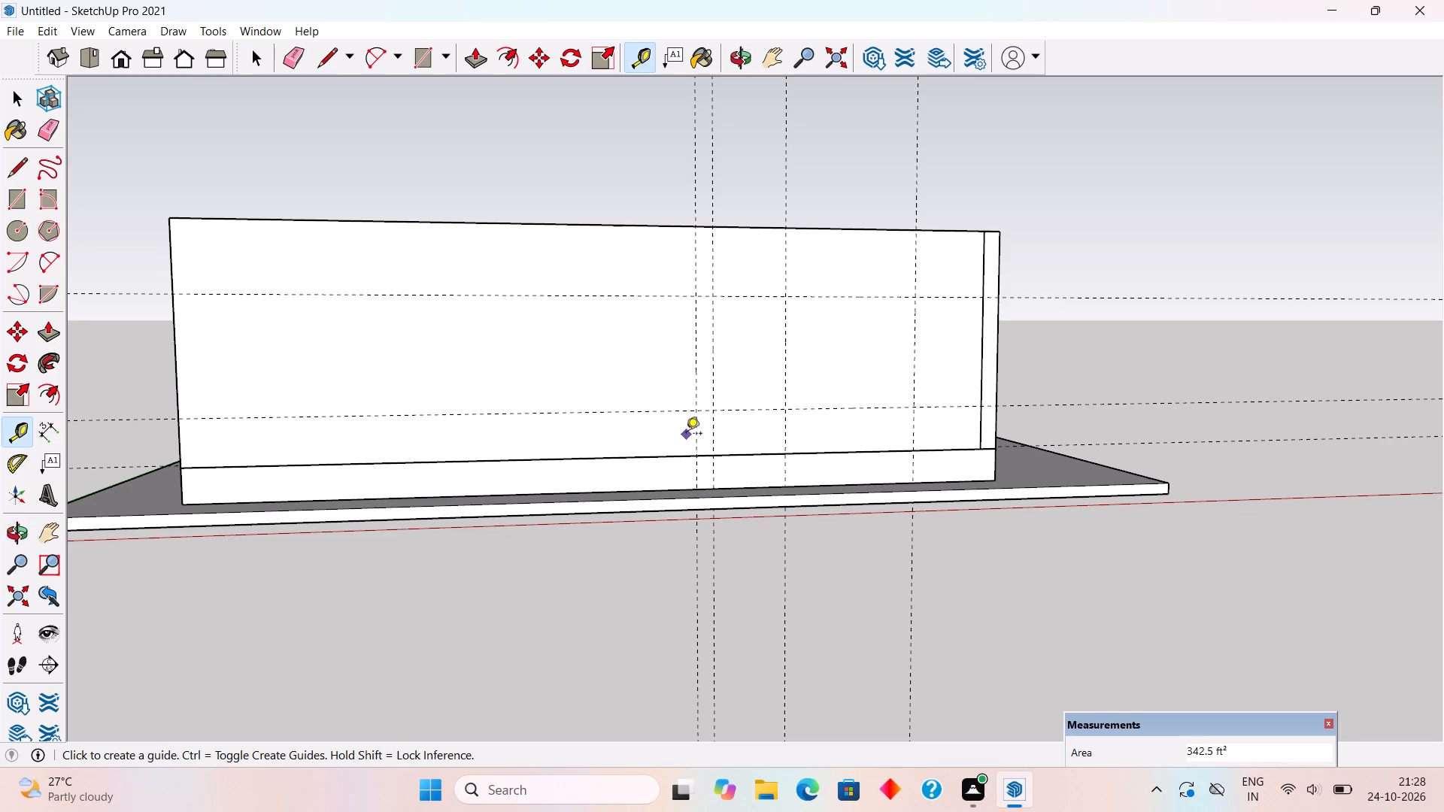
left_click(701, 386)
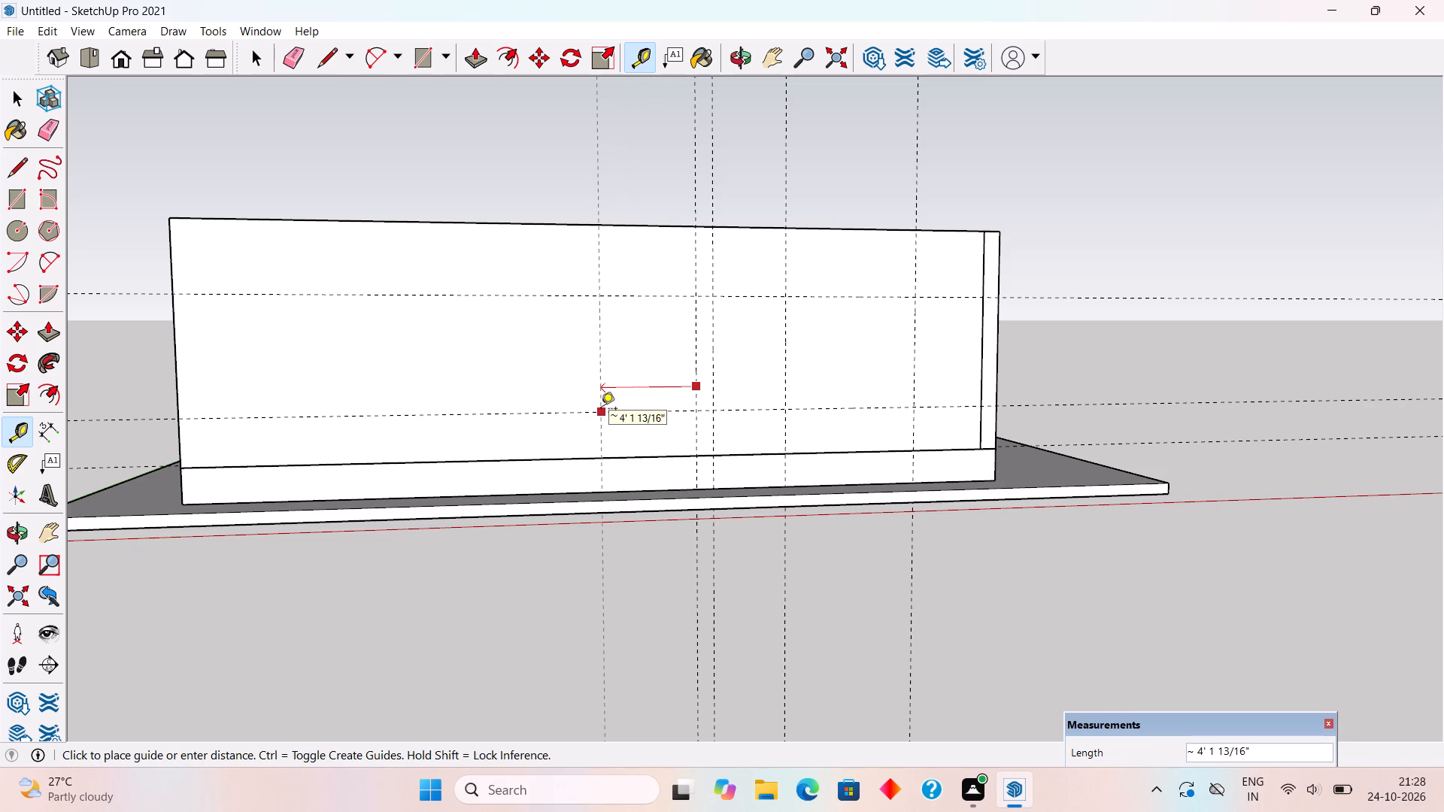
type("5'")
key("Return")
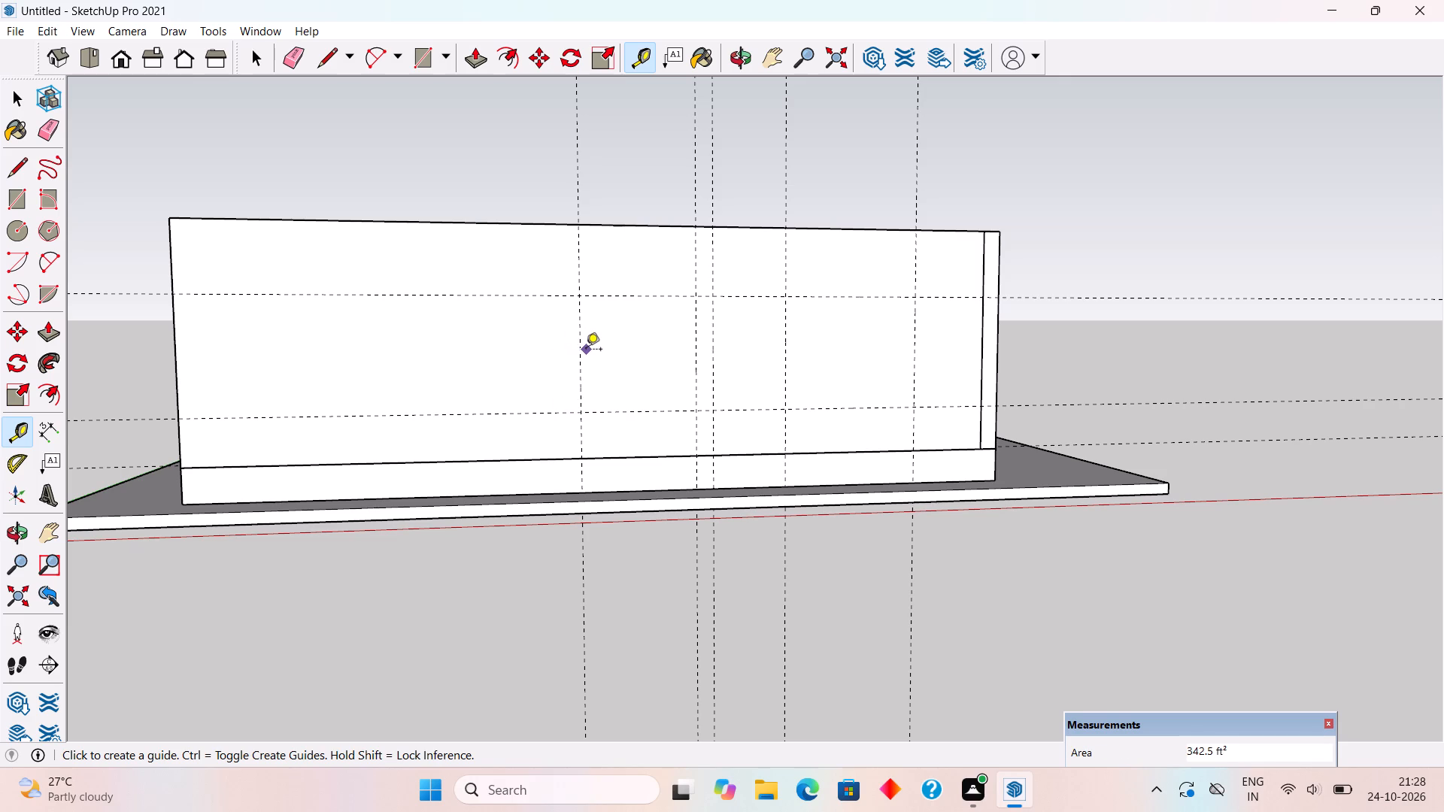
left_click(581, 394)
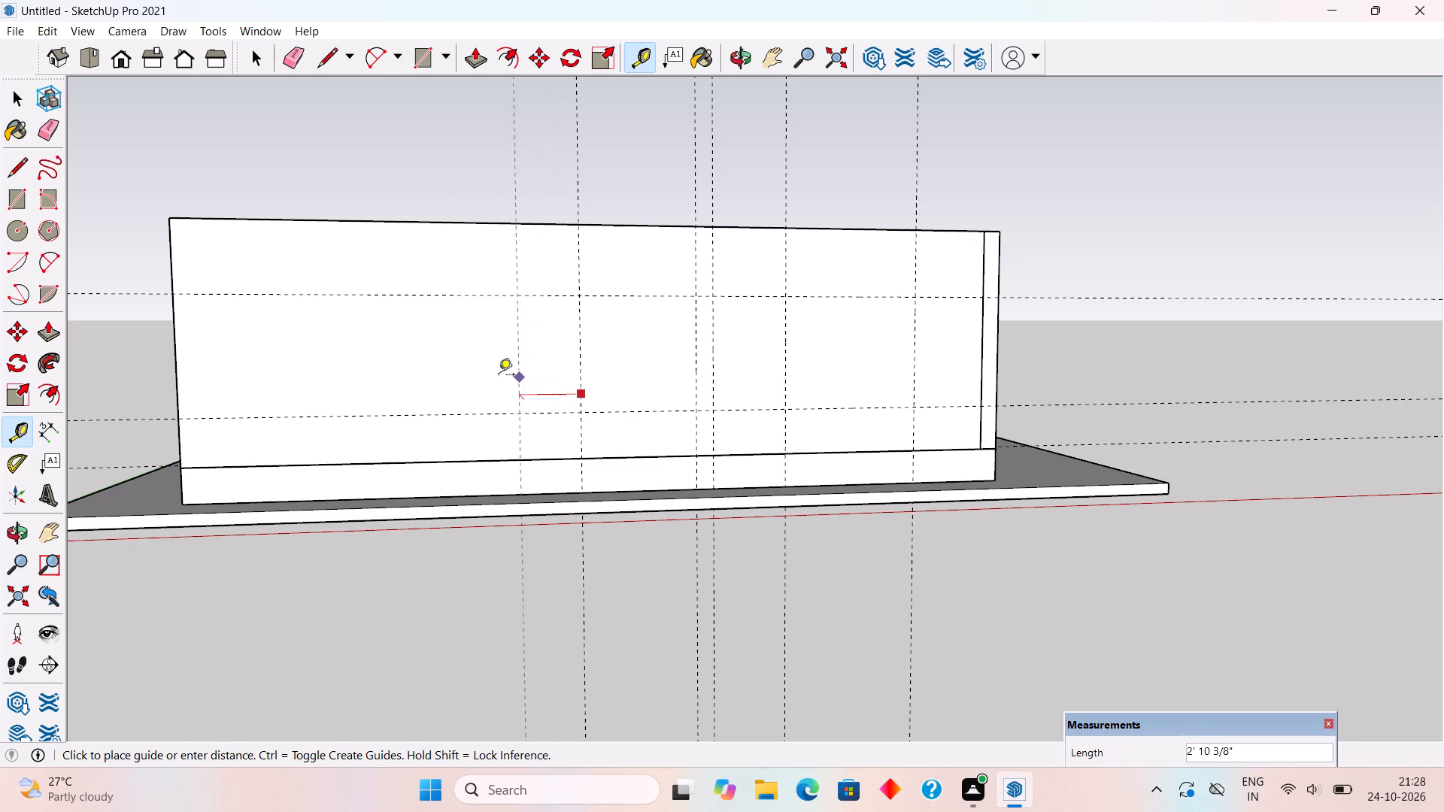
type("6'")
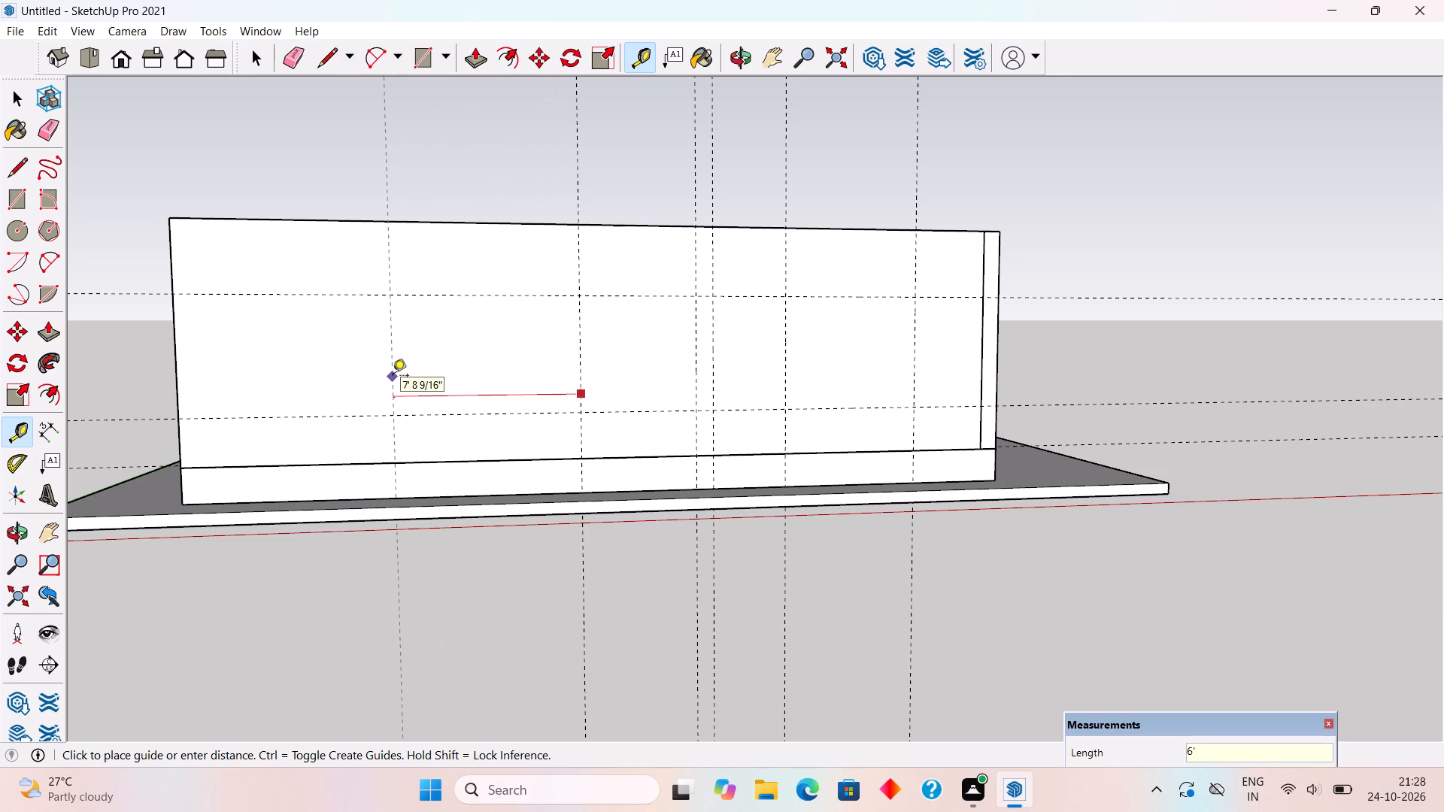
key("Return")
scroll(392, 377, "up", 2)
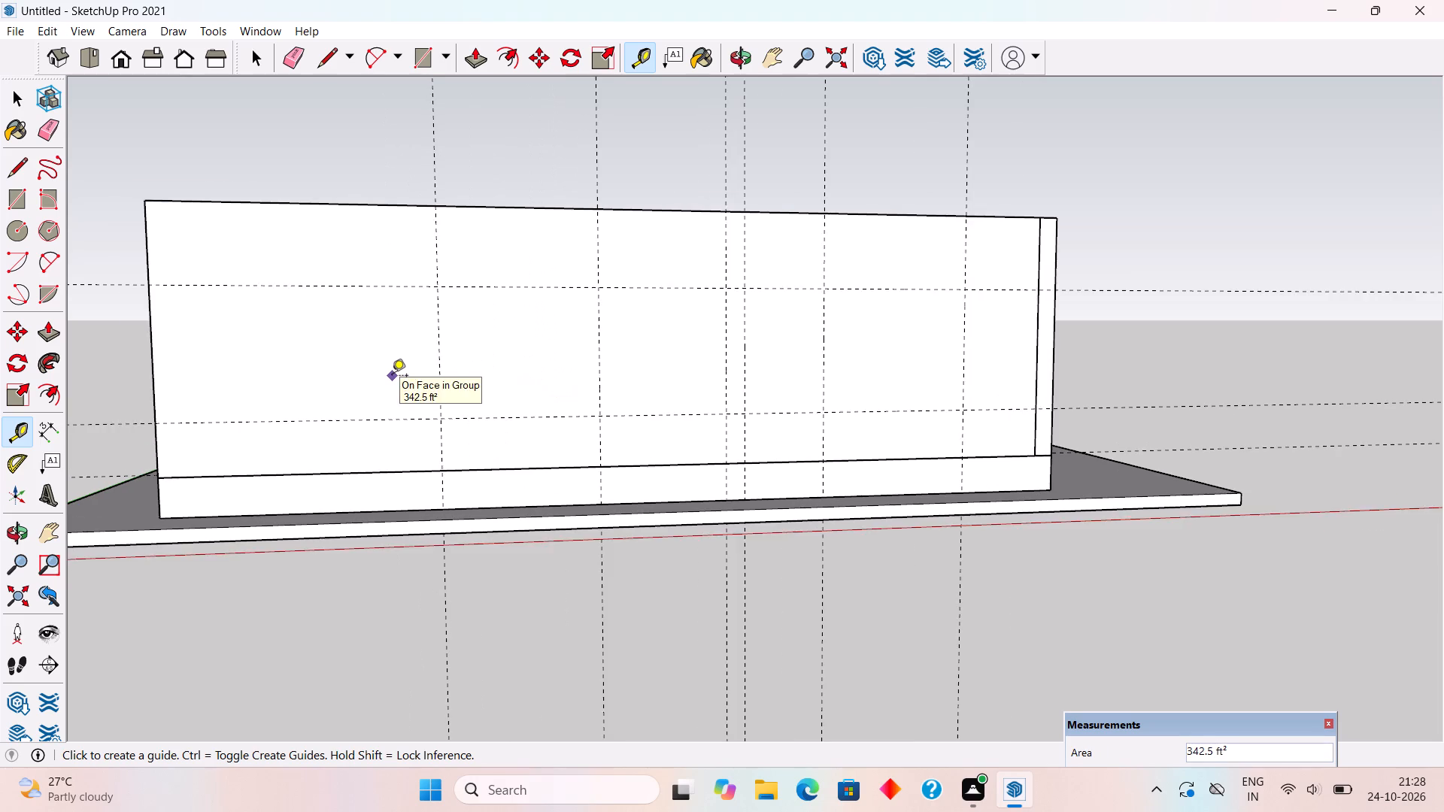
scroll(392, 377, "down", 1)
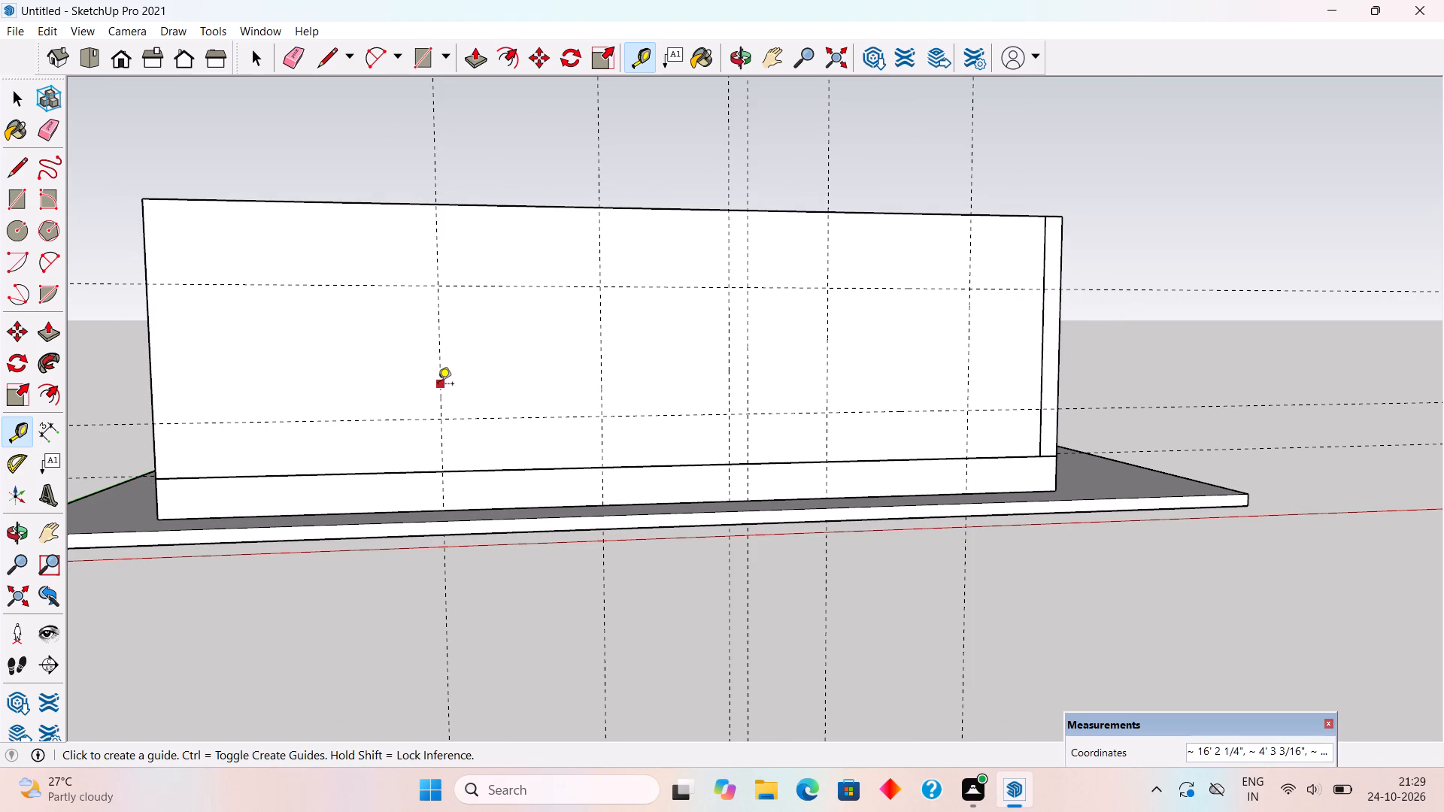
Inside the front wall group, draw a 5' wide by 7' high door rectangle and a 6' by 5' window rectangle farther from the origin.
key("space")
middle_click_drag(458, 401, 461, 432)
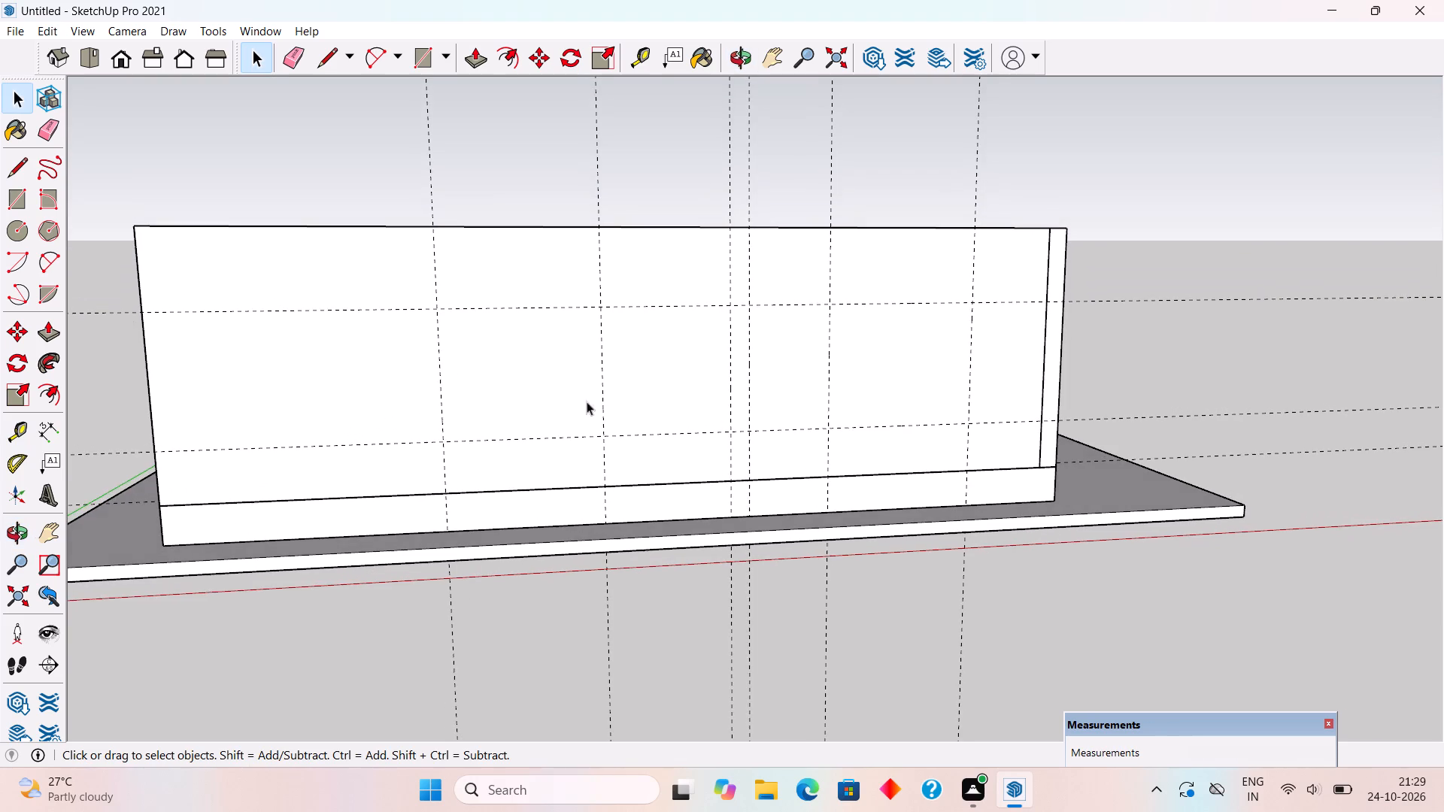
triple_click(620, 397)
key("r")
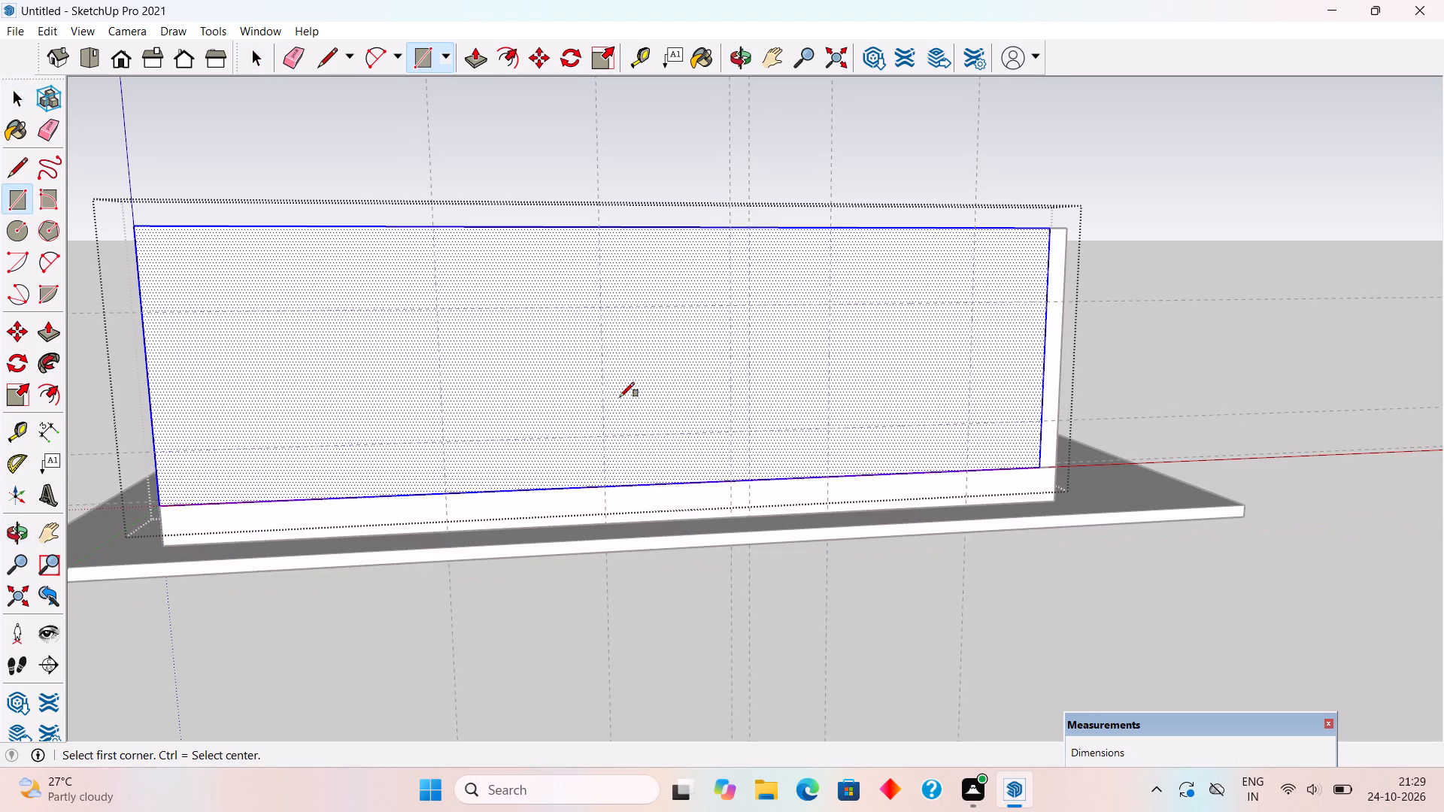
left_click(602, 304)
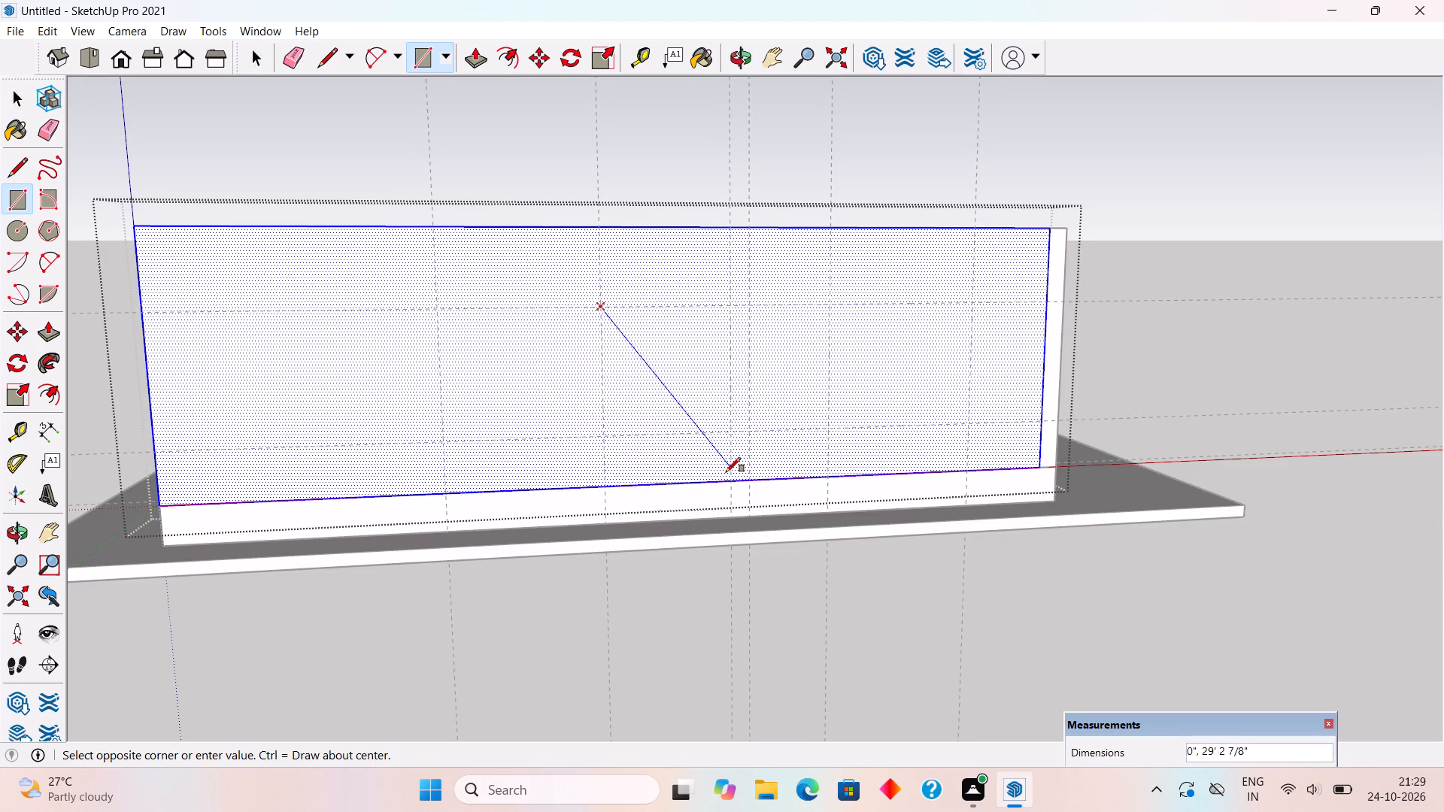
left_click(727, 482)
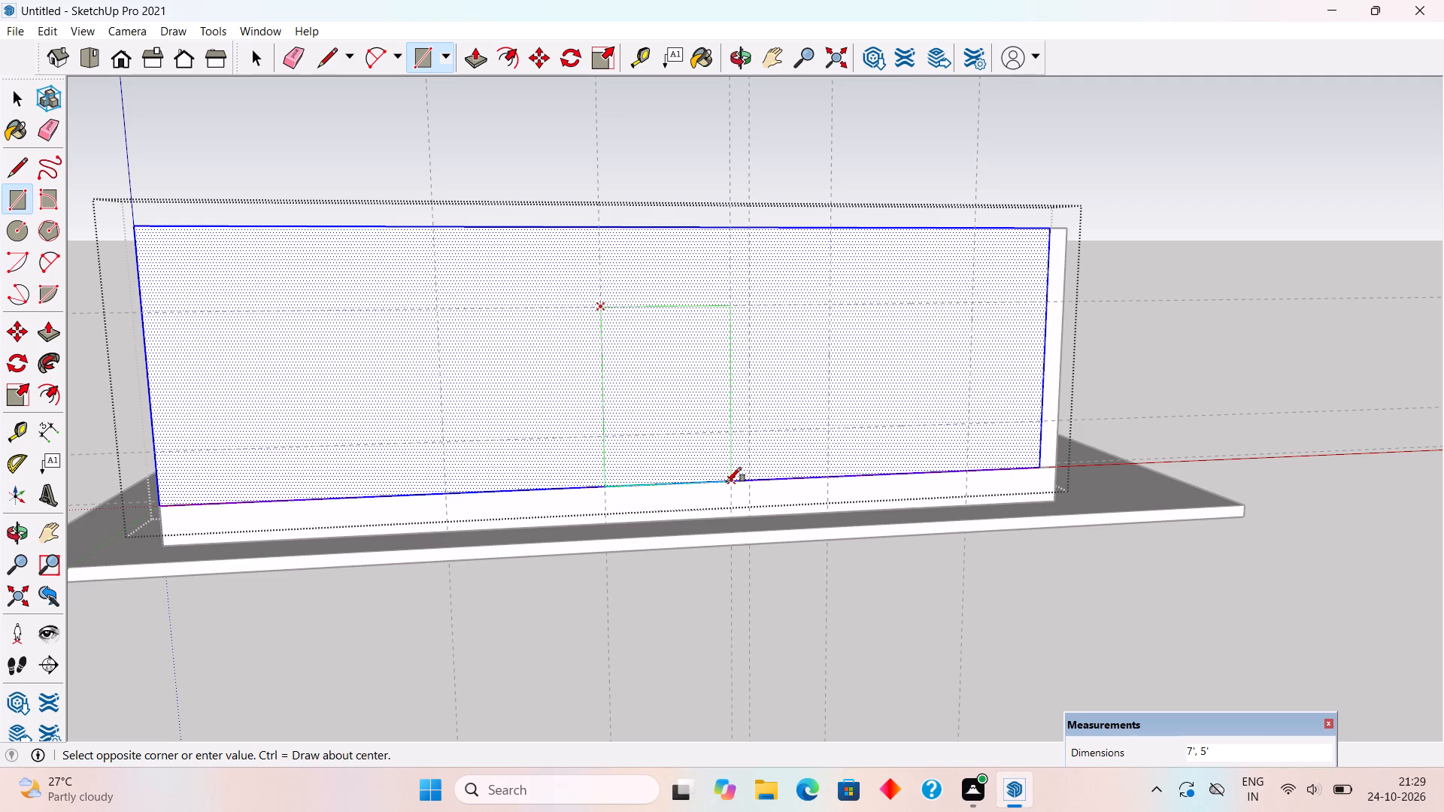
left_click(834, 301)
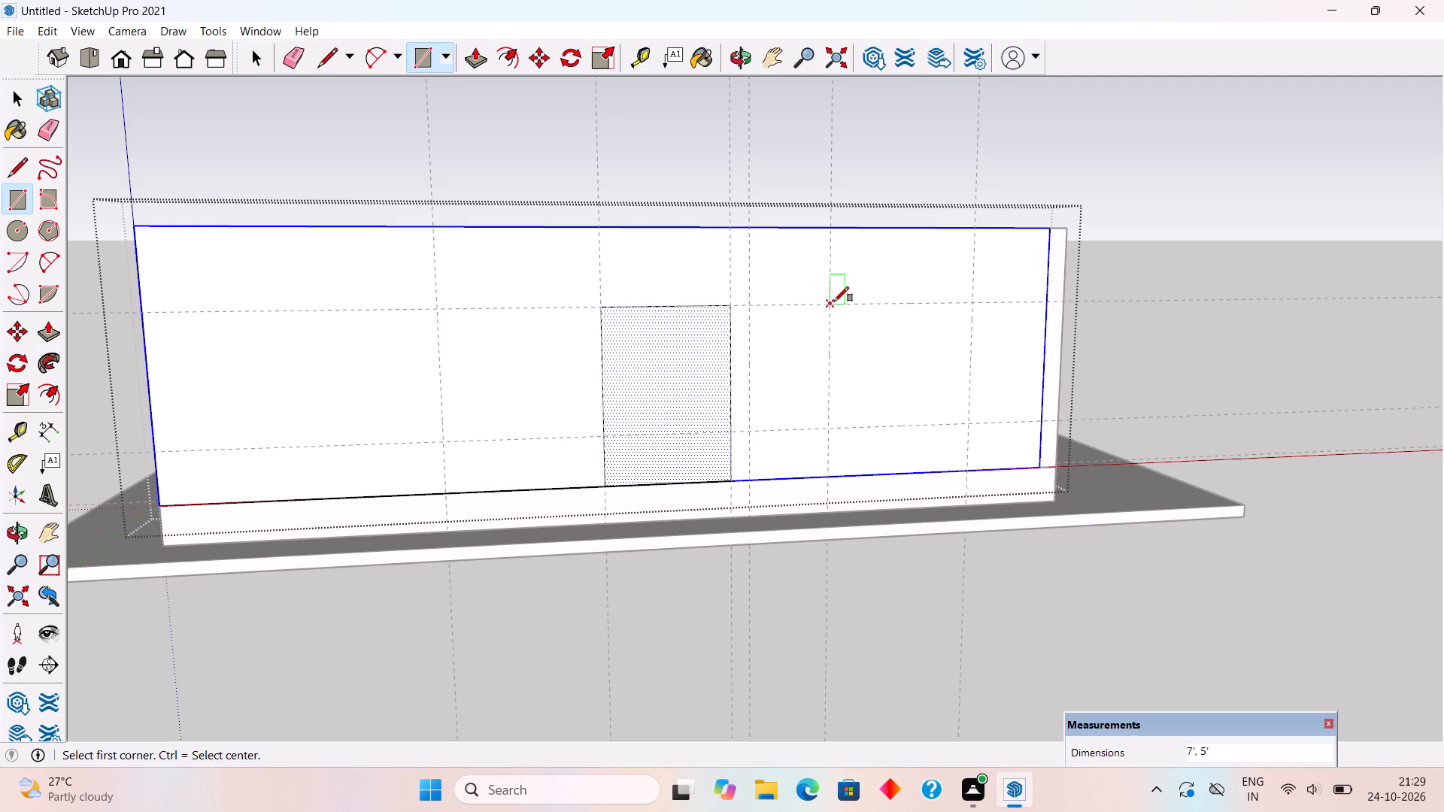
left_click(972, 425)
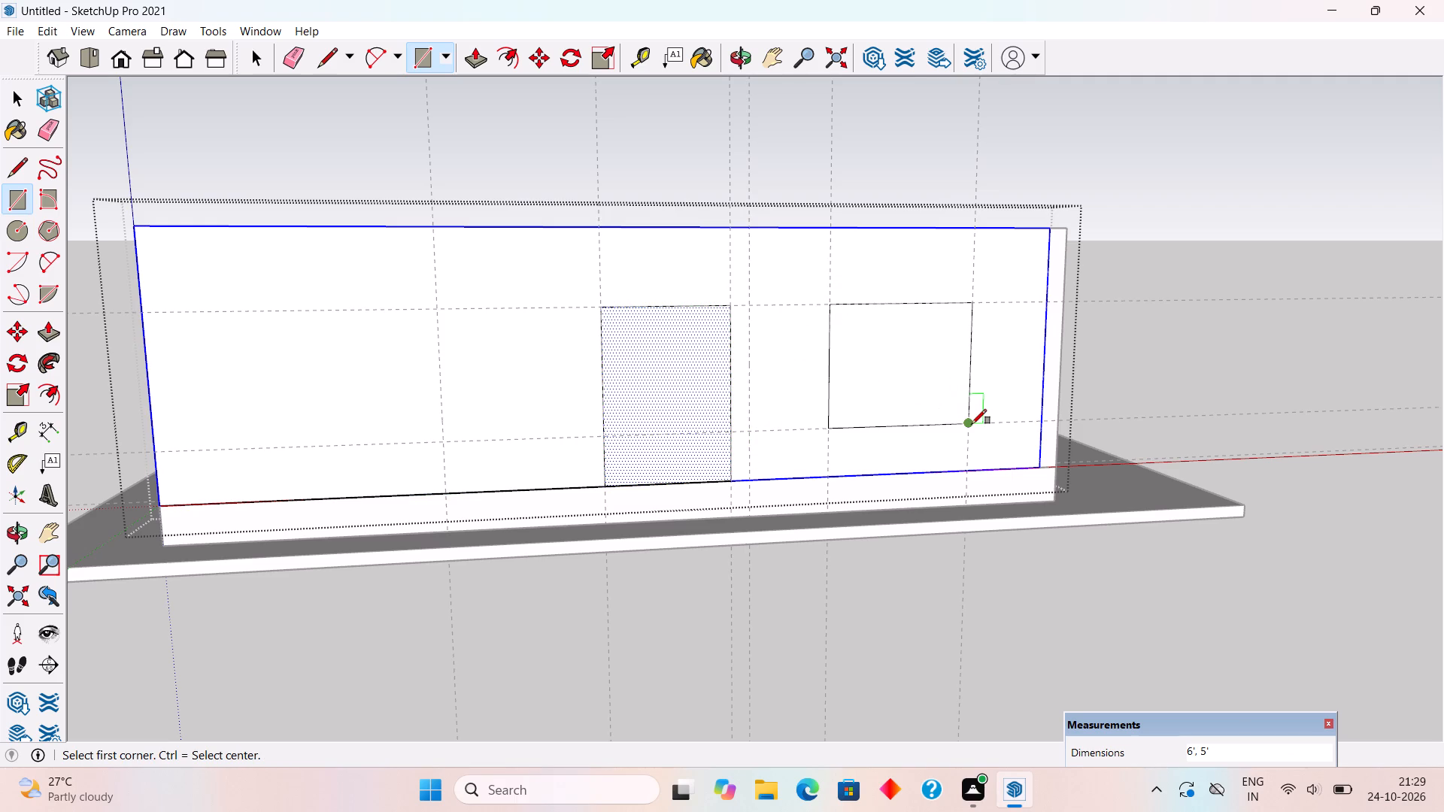
Push the window and door rectangles 9" through the front wall to cut both openings, and leave the wall group.
key("p")
left_click_drag(933, 403, 933, 402)
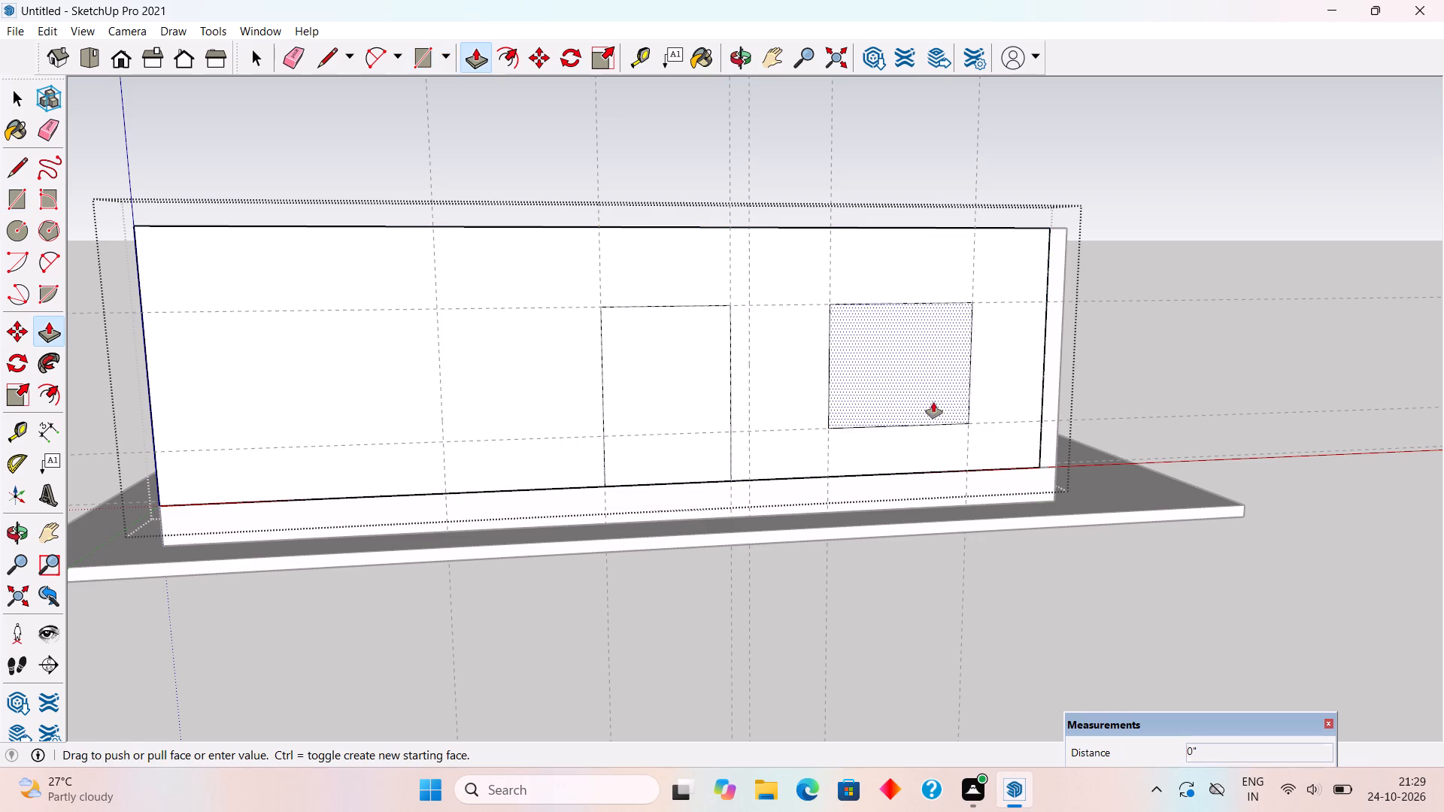
left_click_drag(933, 402, 886, 364)
double_click(654, 386)
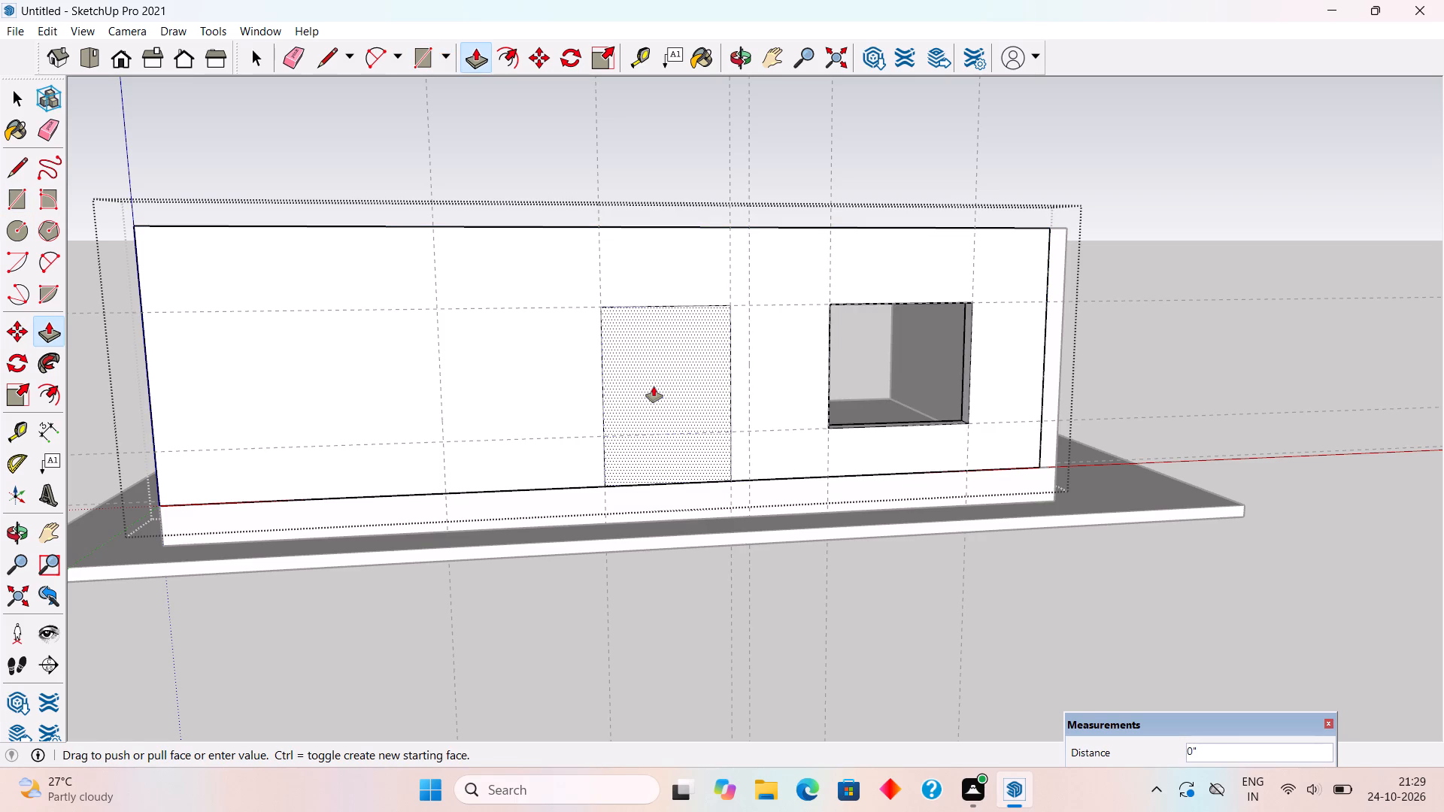
key("space")
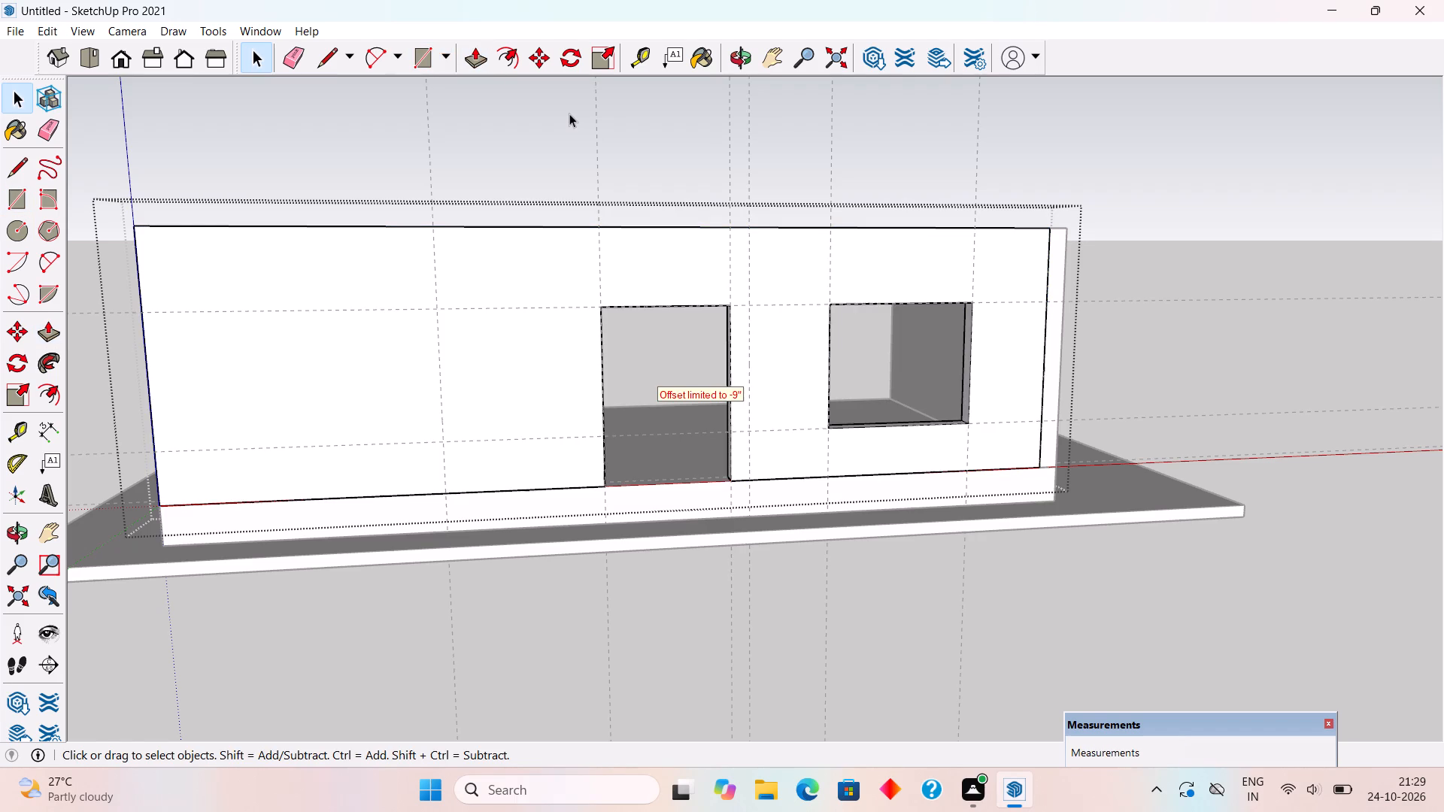
left_click(569, 118)
Draw a 5' by 7' rectangle covering the door opening, outside the wall group.
middle_click_drag(612, 329, 548, 338)
scroll(485, 344, "up", 3)
middle_click_drag(537, 495, 569, 496)
scroll(588, 369, "up", 2)
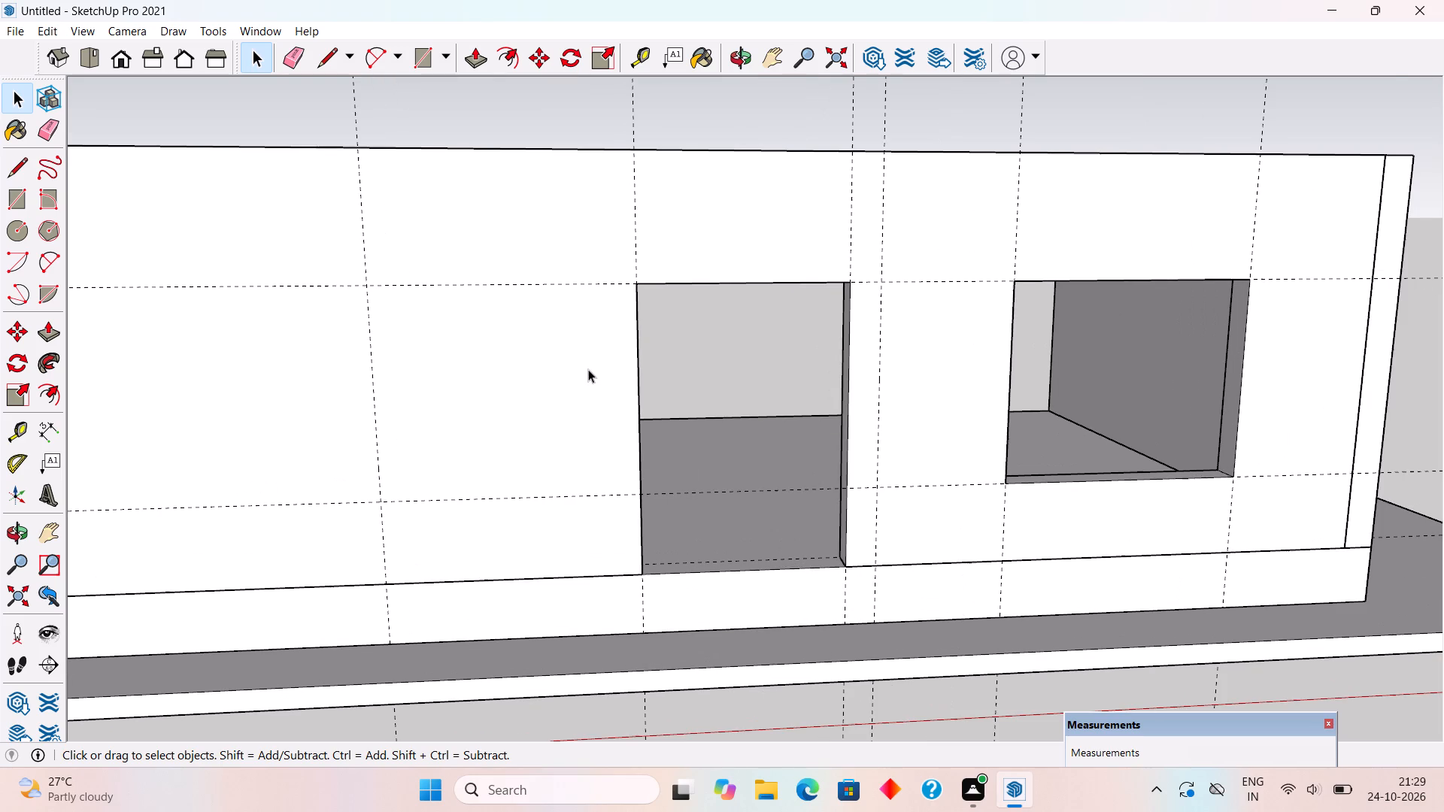
key("r")
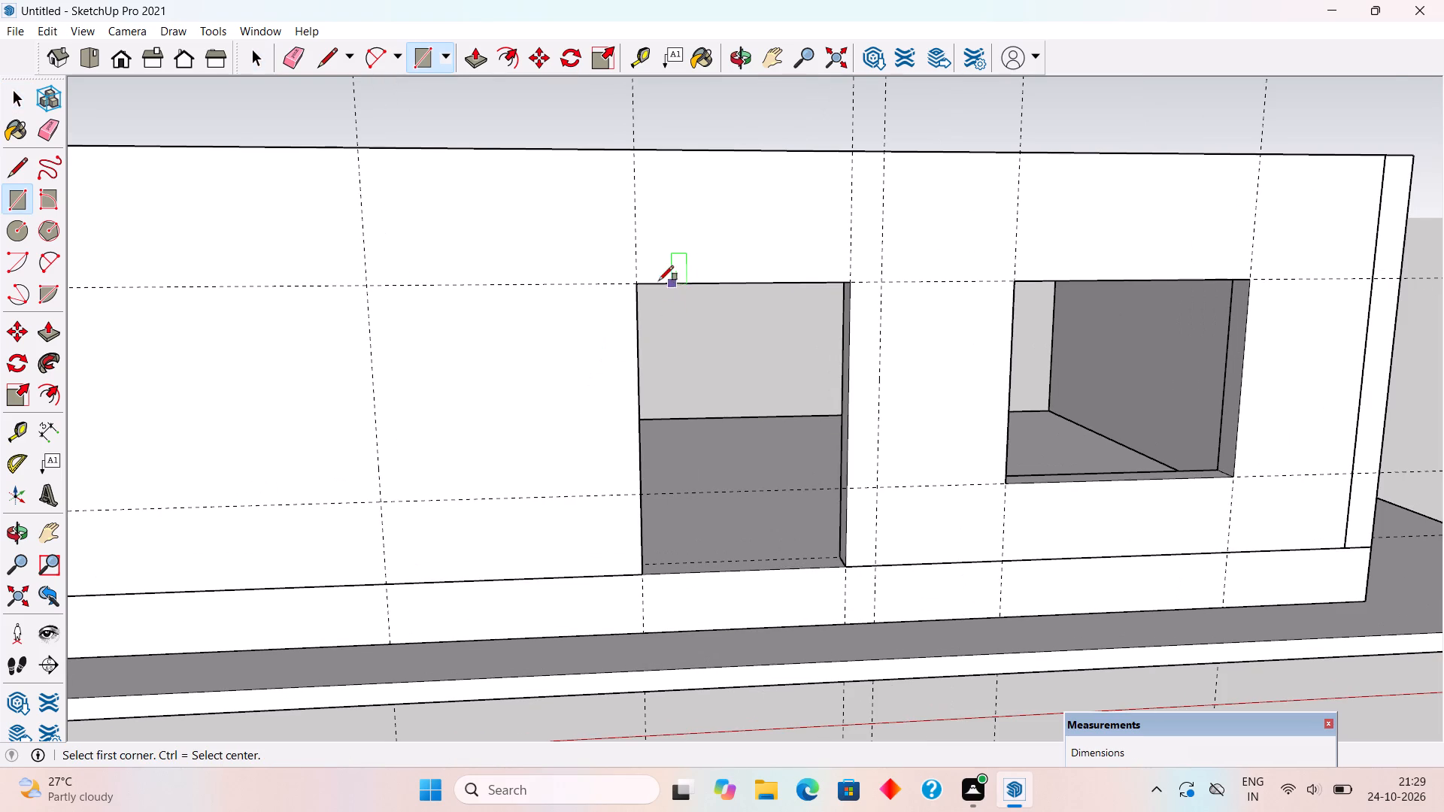
left_click(641, 285)
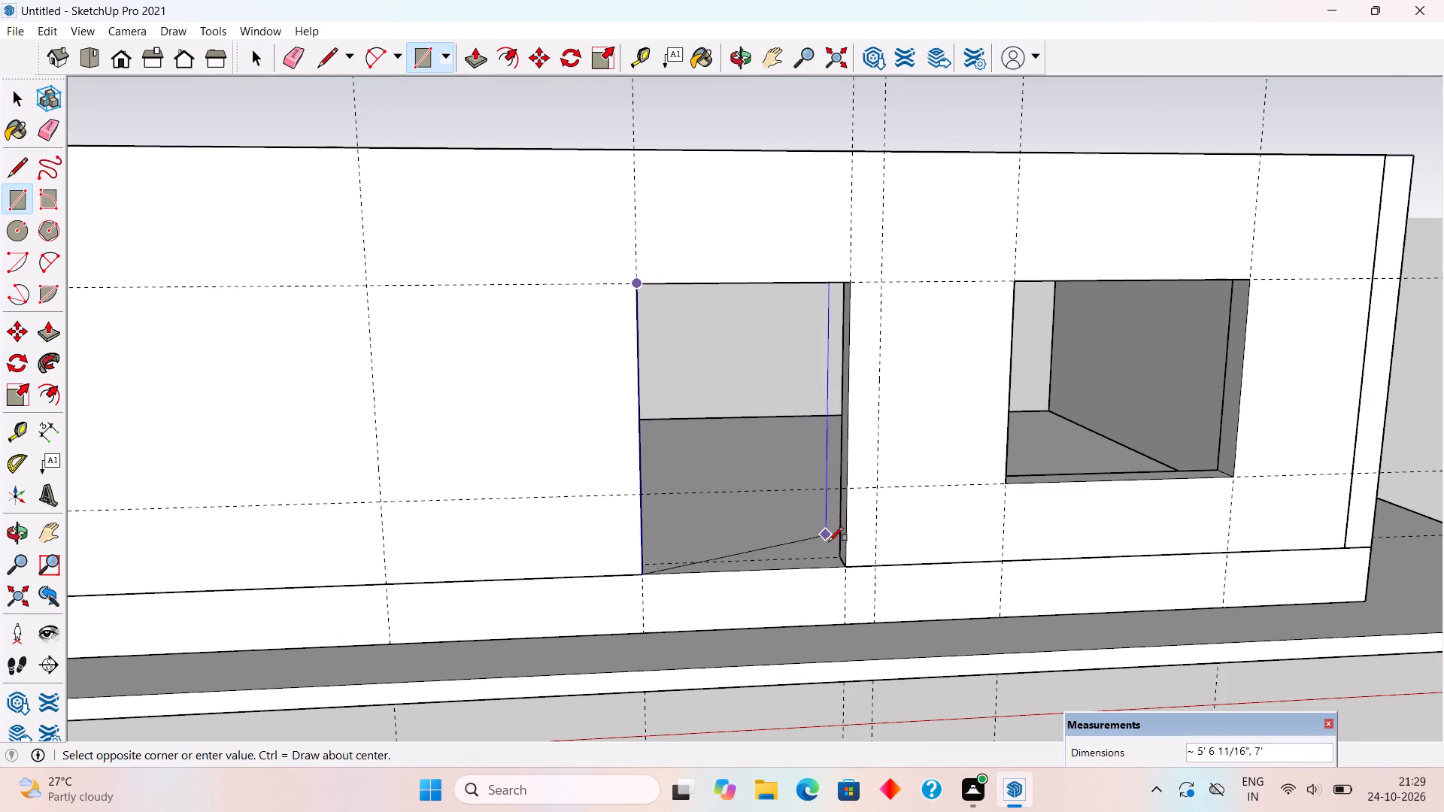
left_click(843, 571)
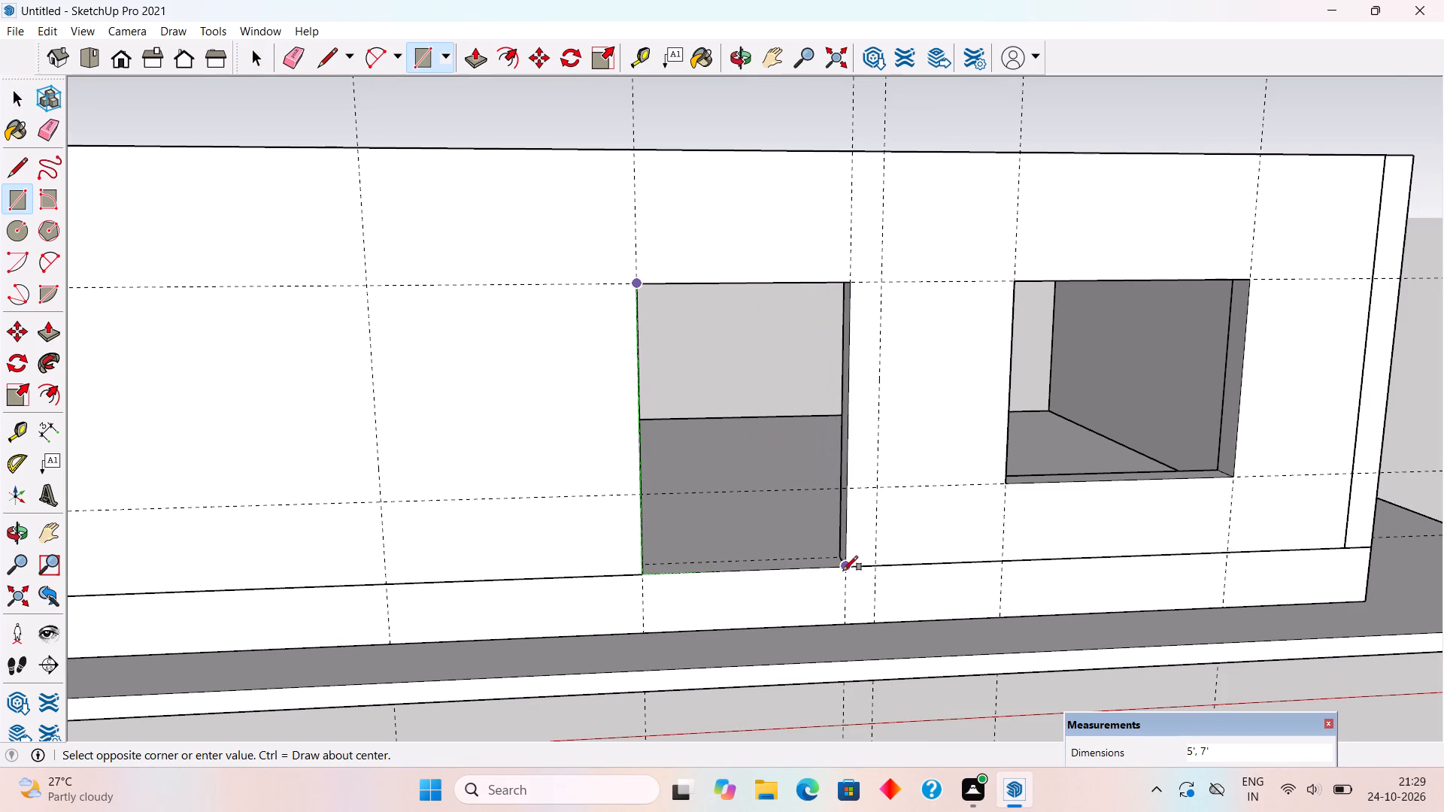
Offset the door rectangle 7" outward and delete its inner face to leave a frame outline.
key("f")
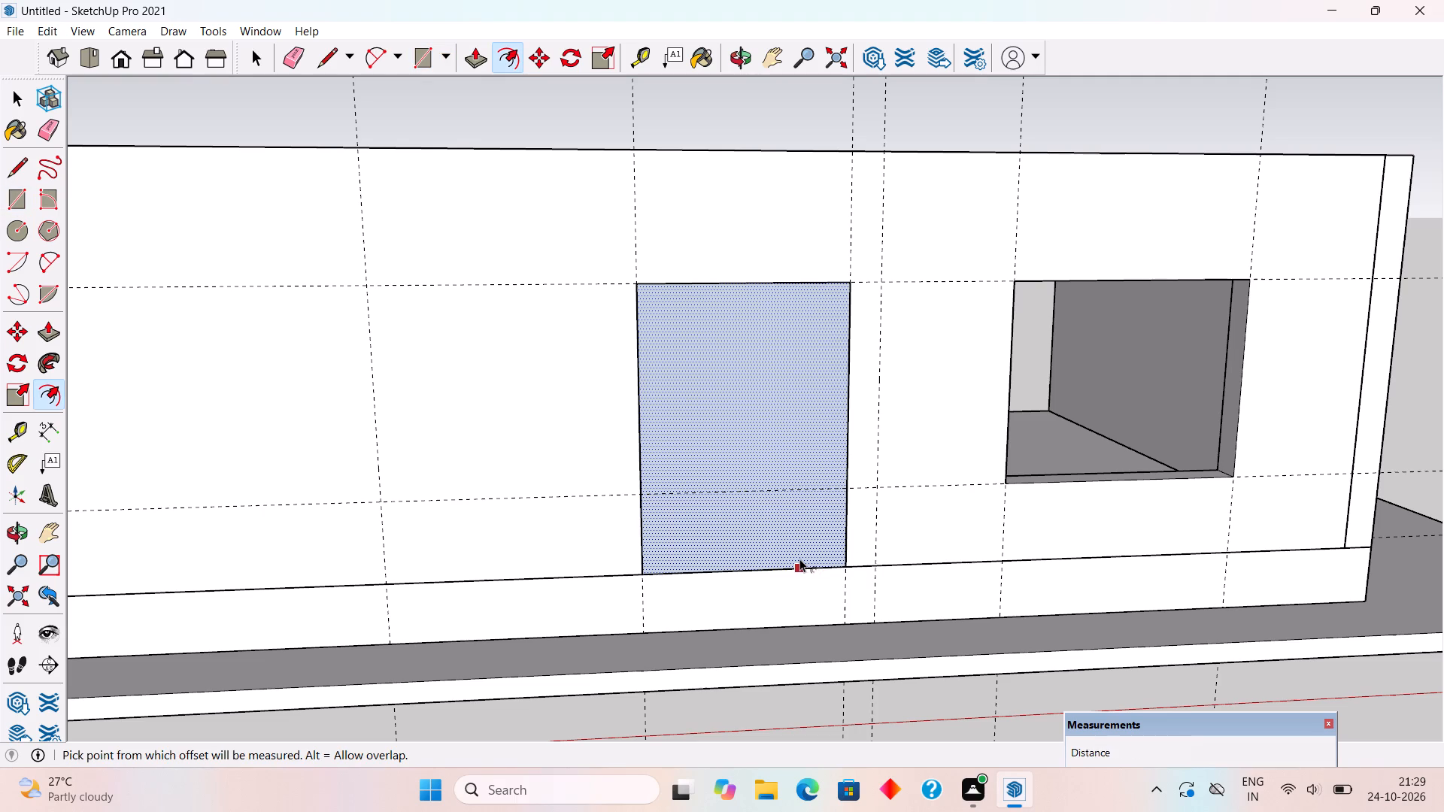
left_click(799, 559)
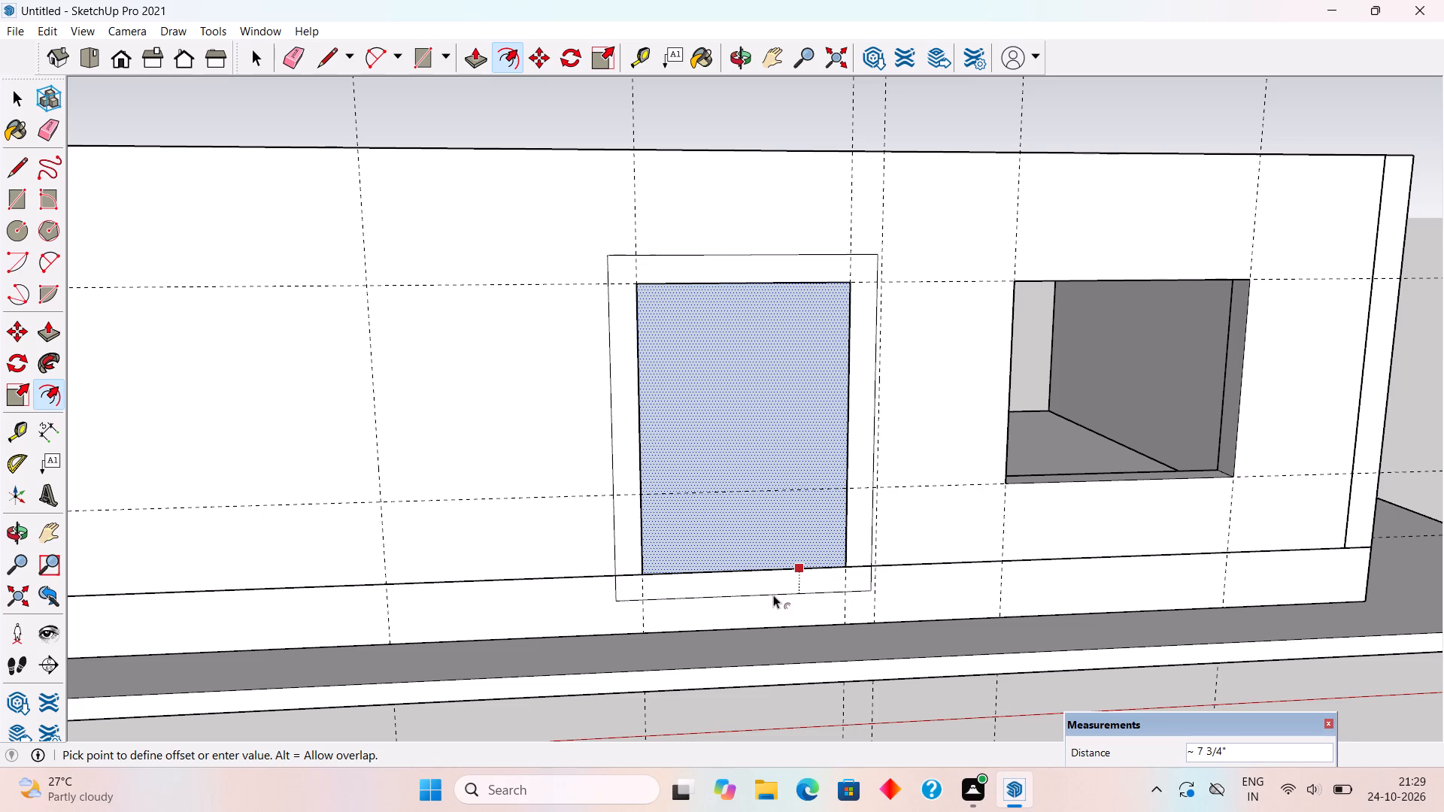
type("7\"")
key("Return")
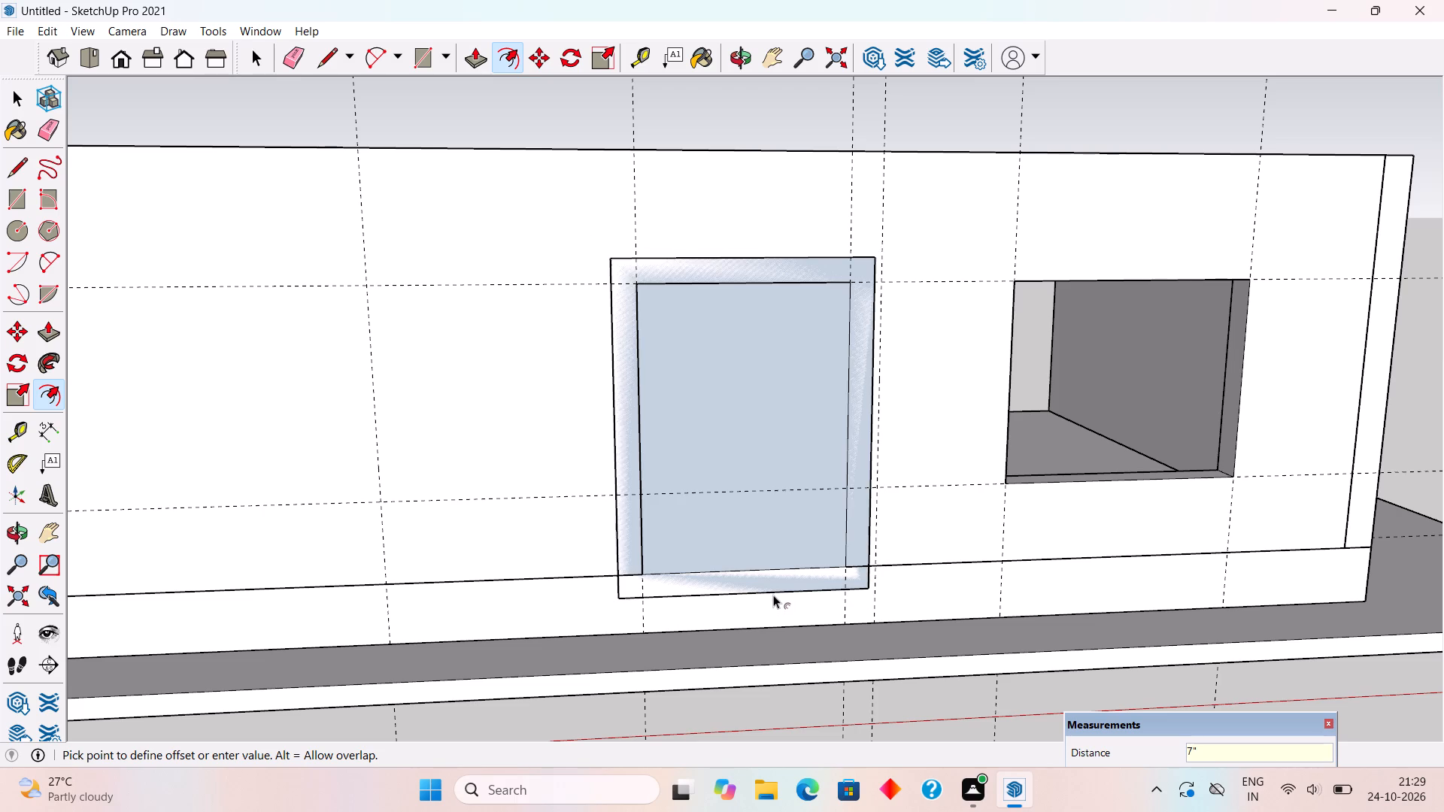
key("space")
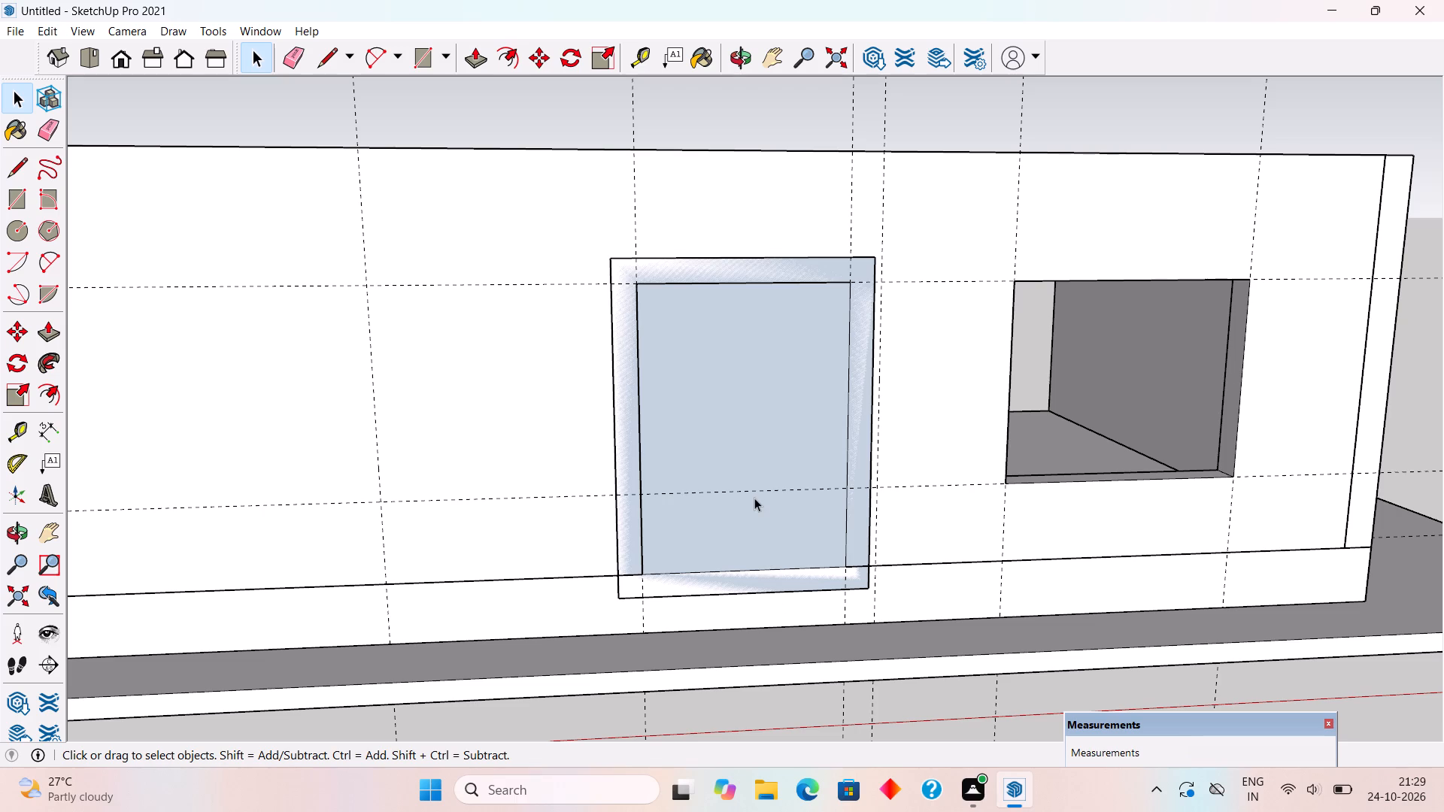
left_click(756, 497)
key("Delete")
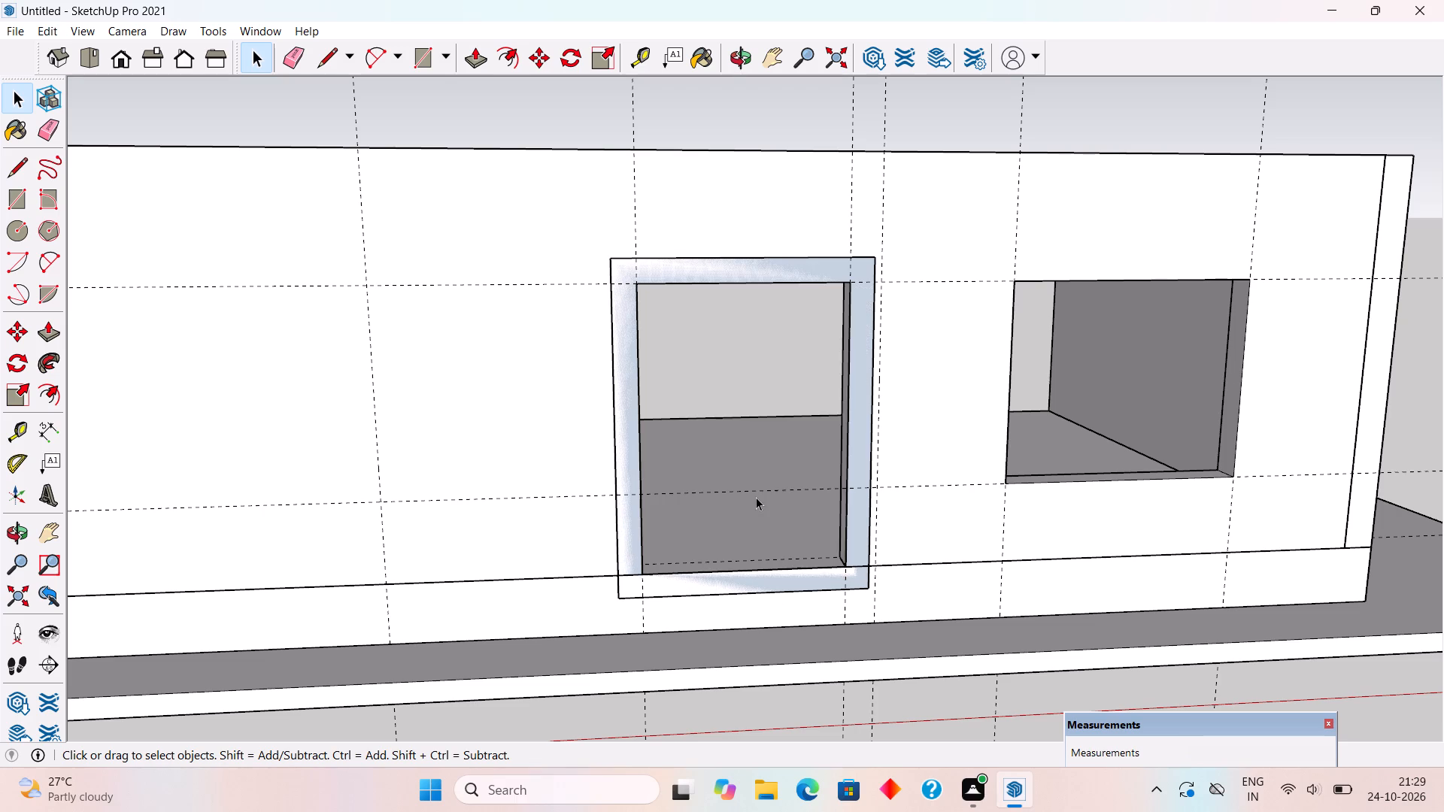
Push/Pull the door frame face 3" outward from the wall.
left_click(629, 566)
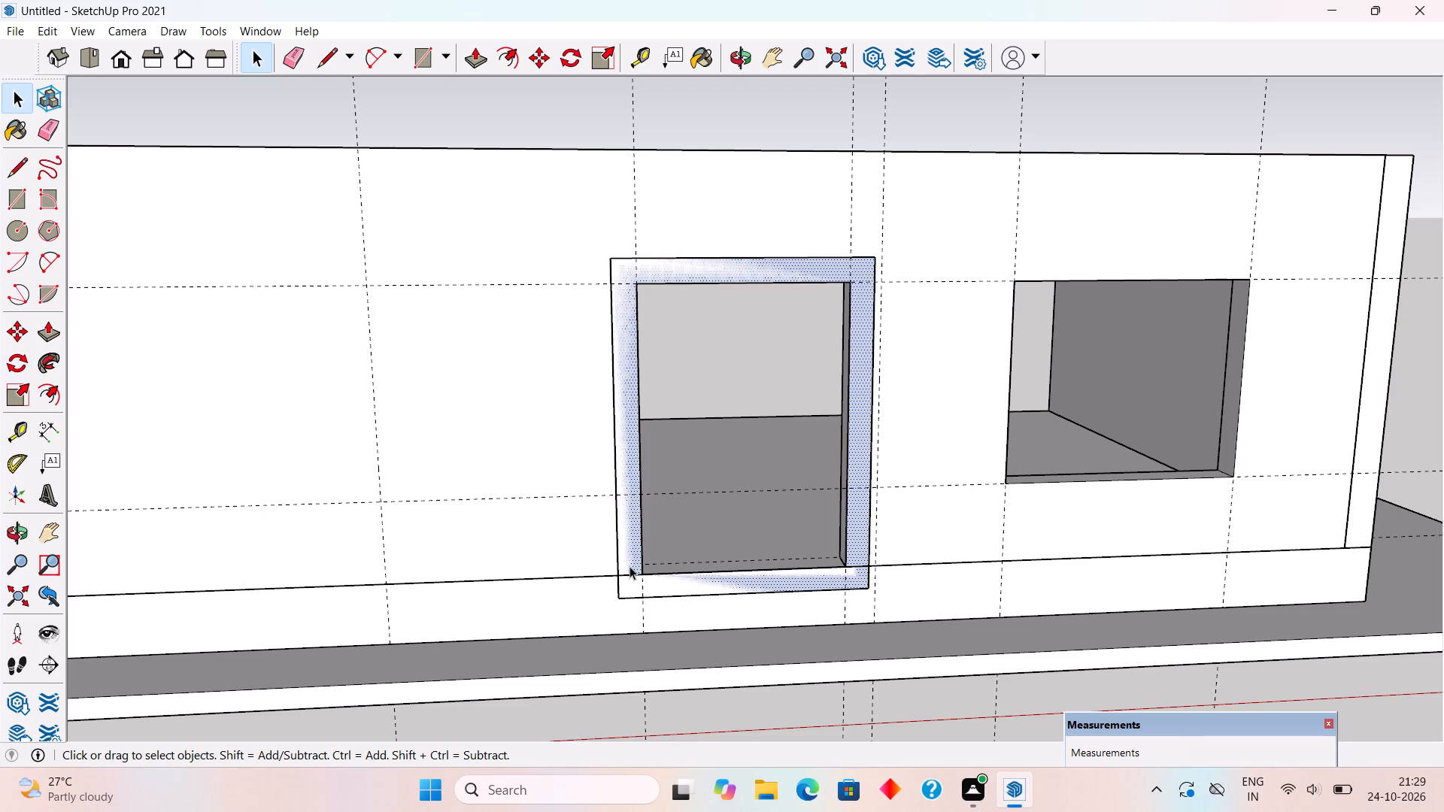
scroll(629, 566, "up", 7)
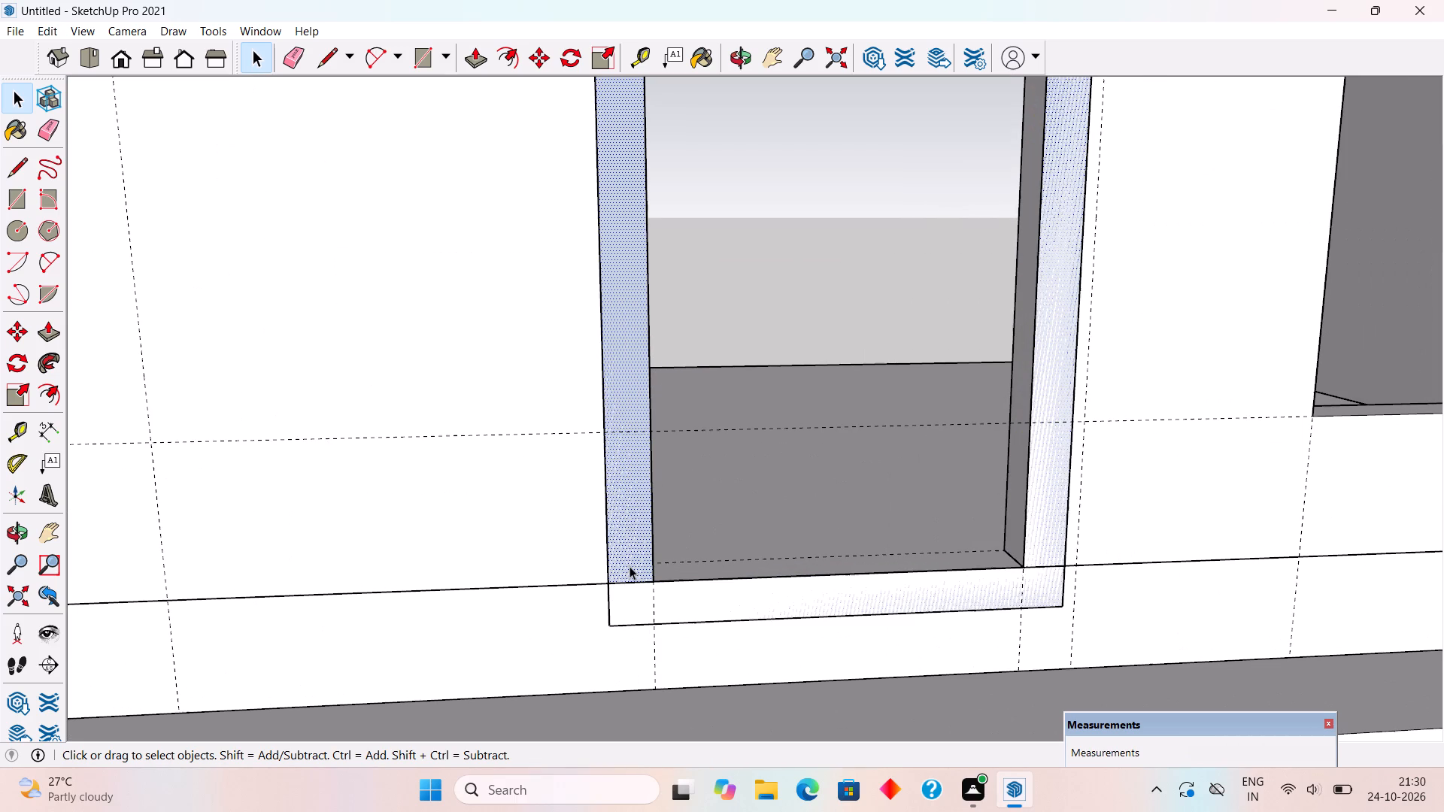
key("p")
left_click(629, 579)
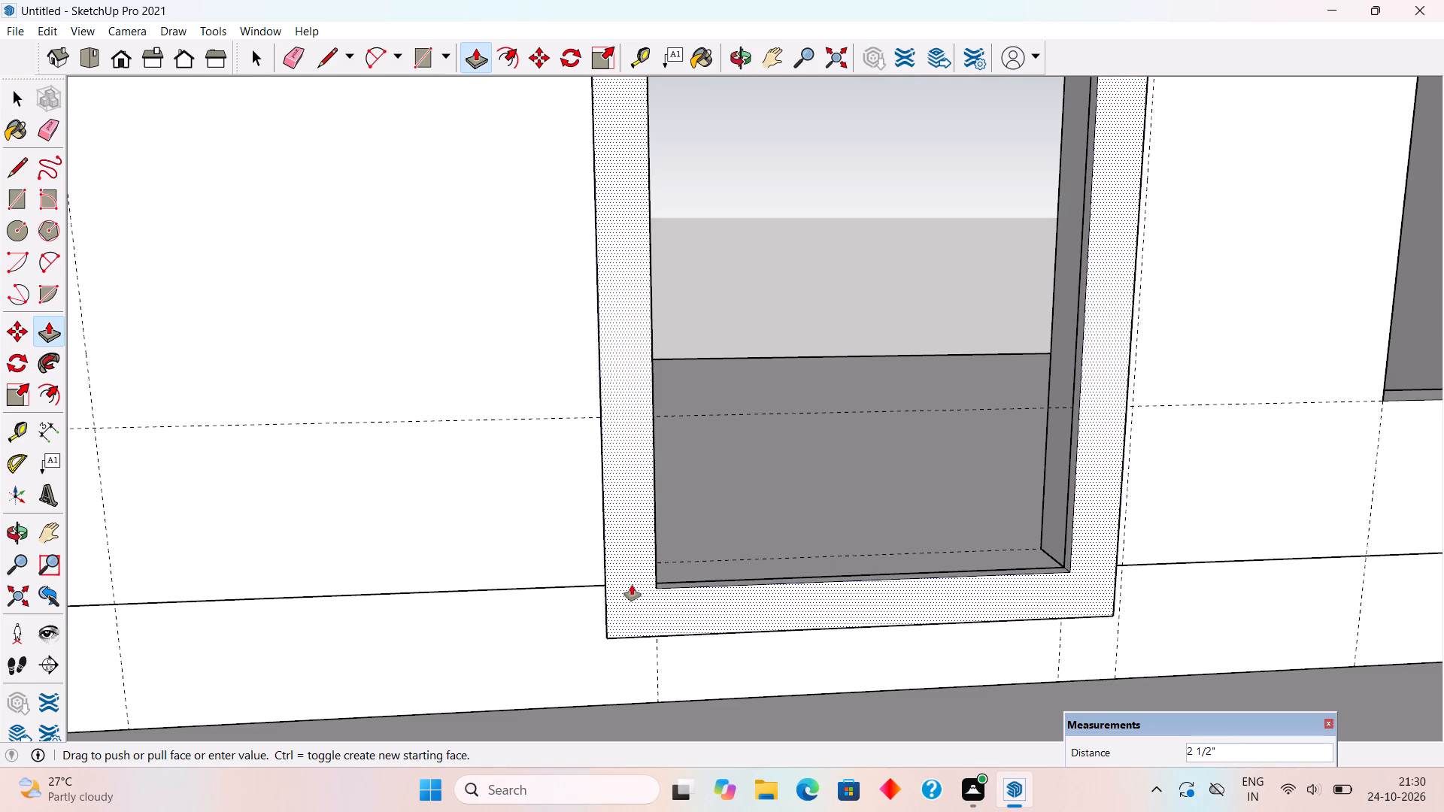
key("3")
key("shift+quotedbl")
key("Return")
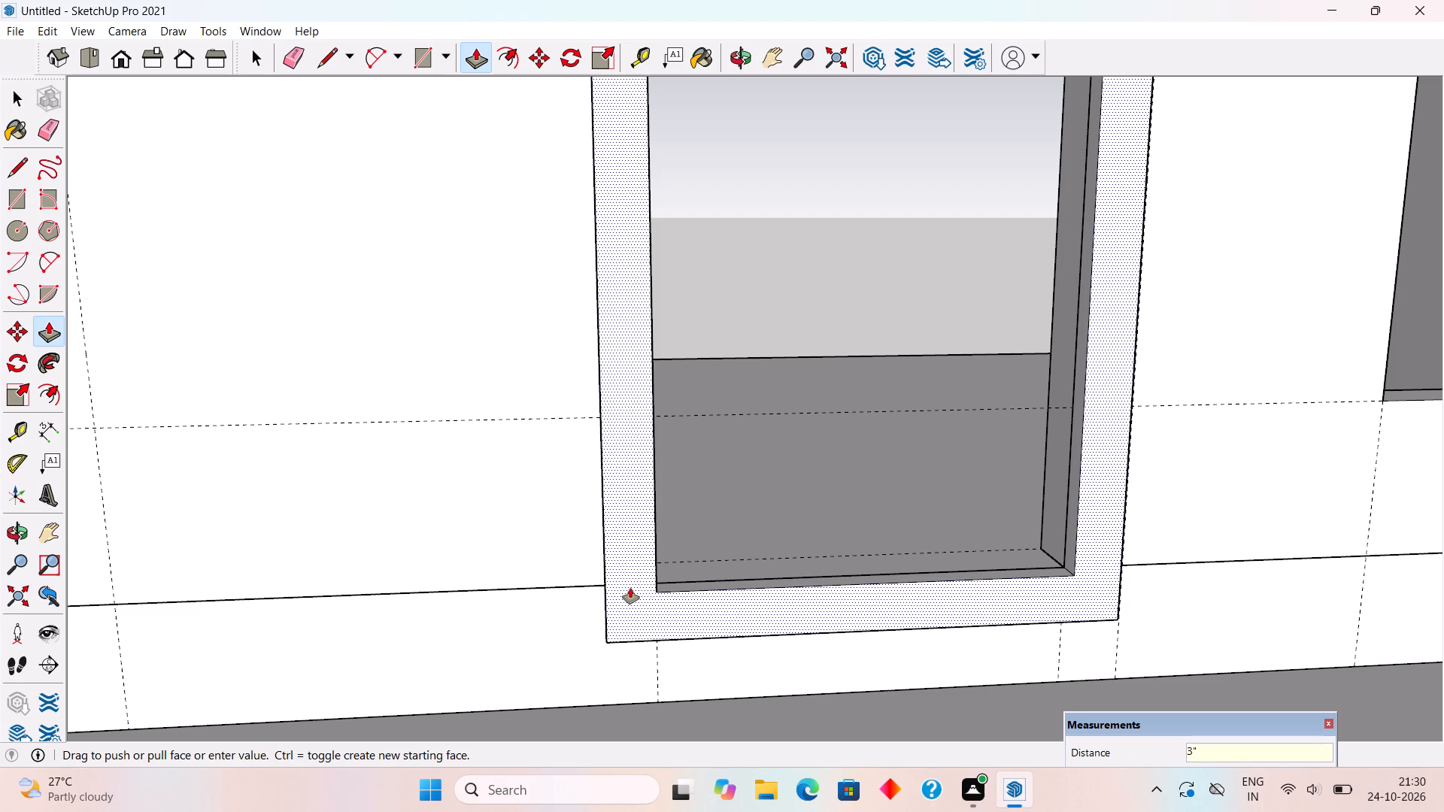
key("space")
Draw 7" lines across both frame legs from the opening's bottom corners to separate the bottom strip.
key("l")
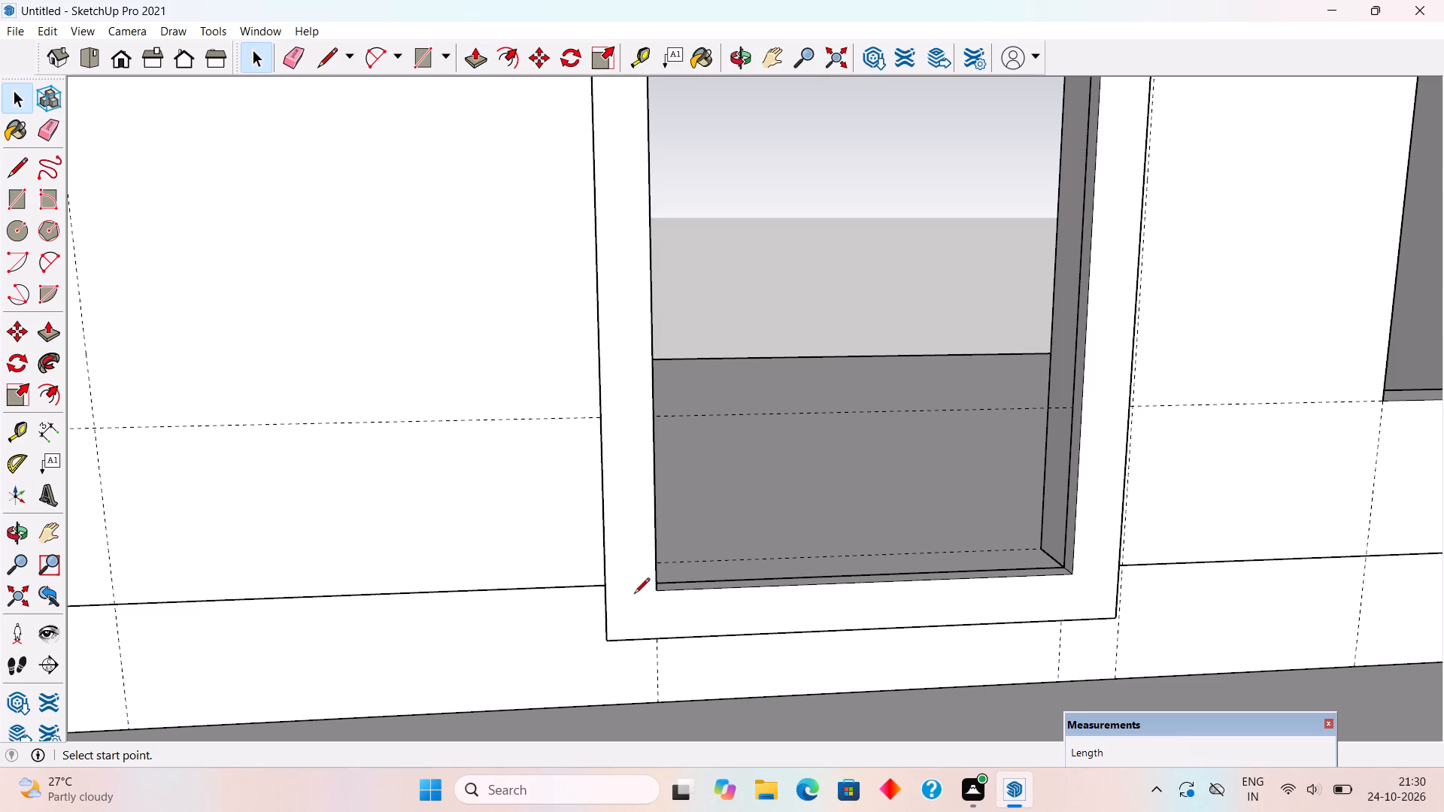
left_click(655, 592)
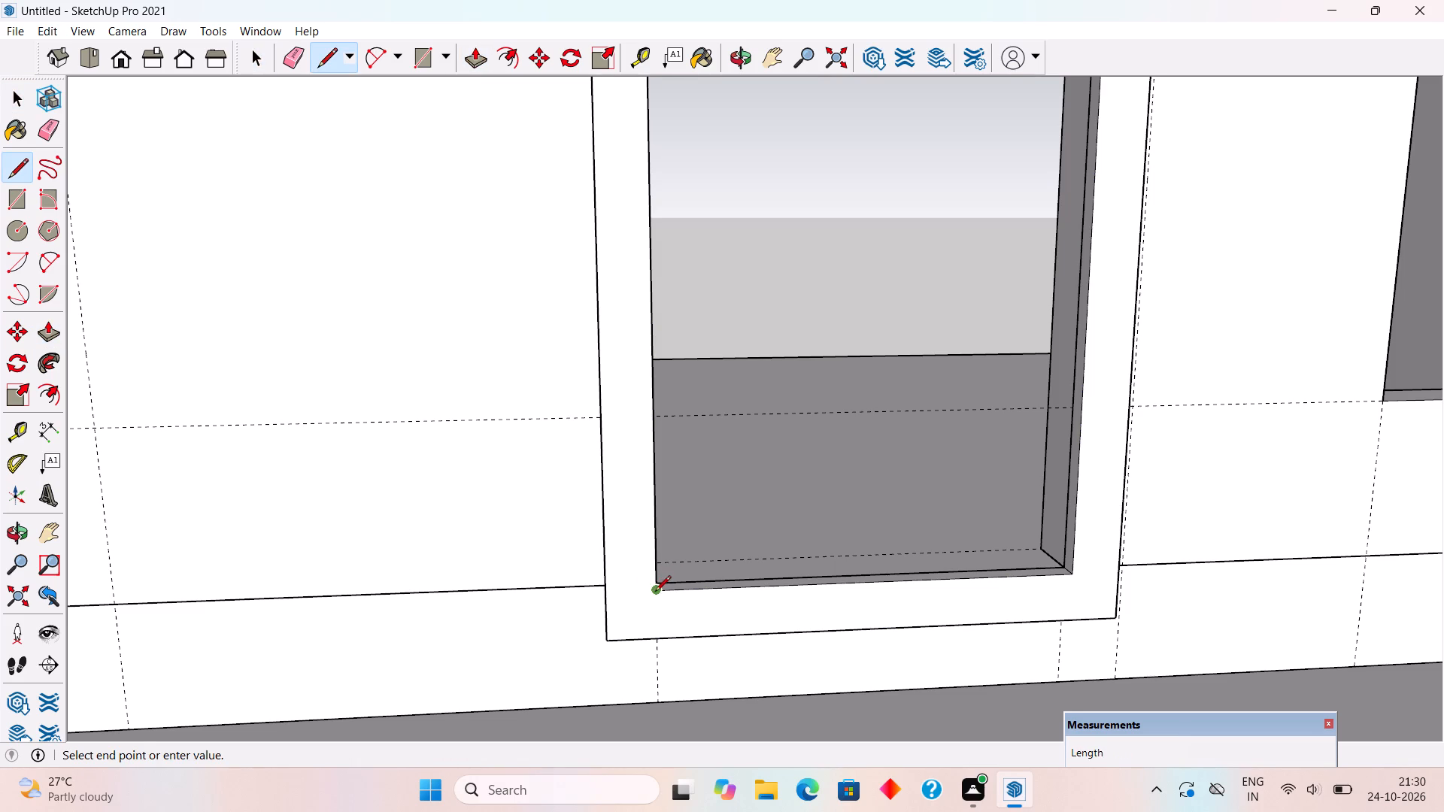
left_click(602, 596)
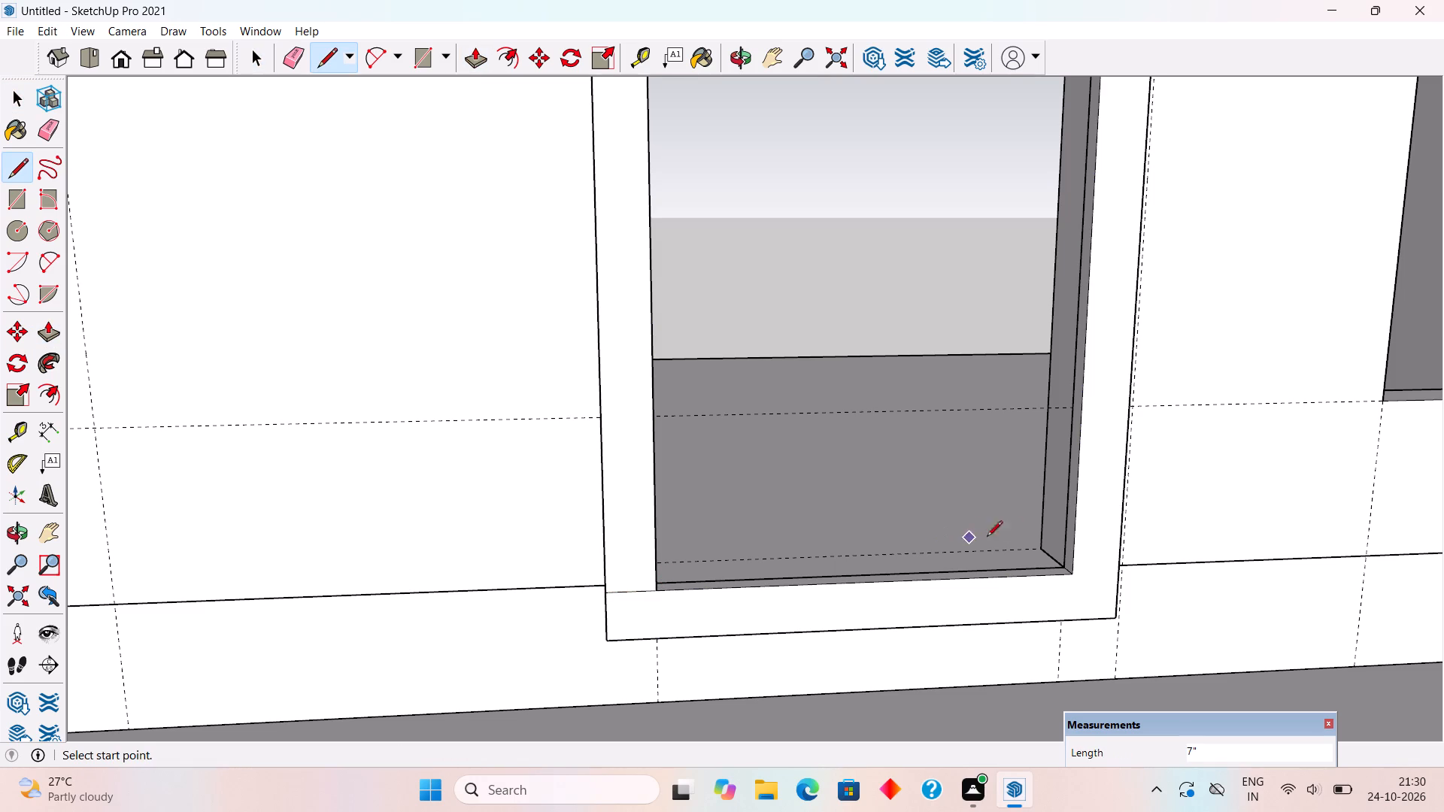
left_click(1071, 569)
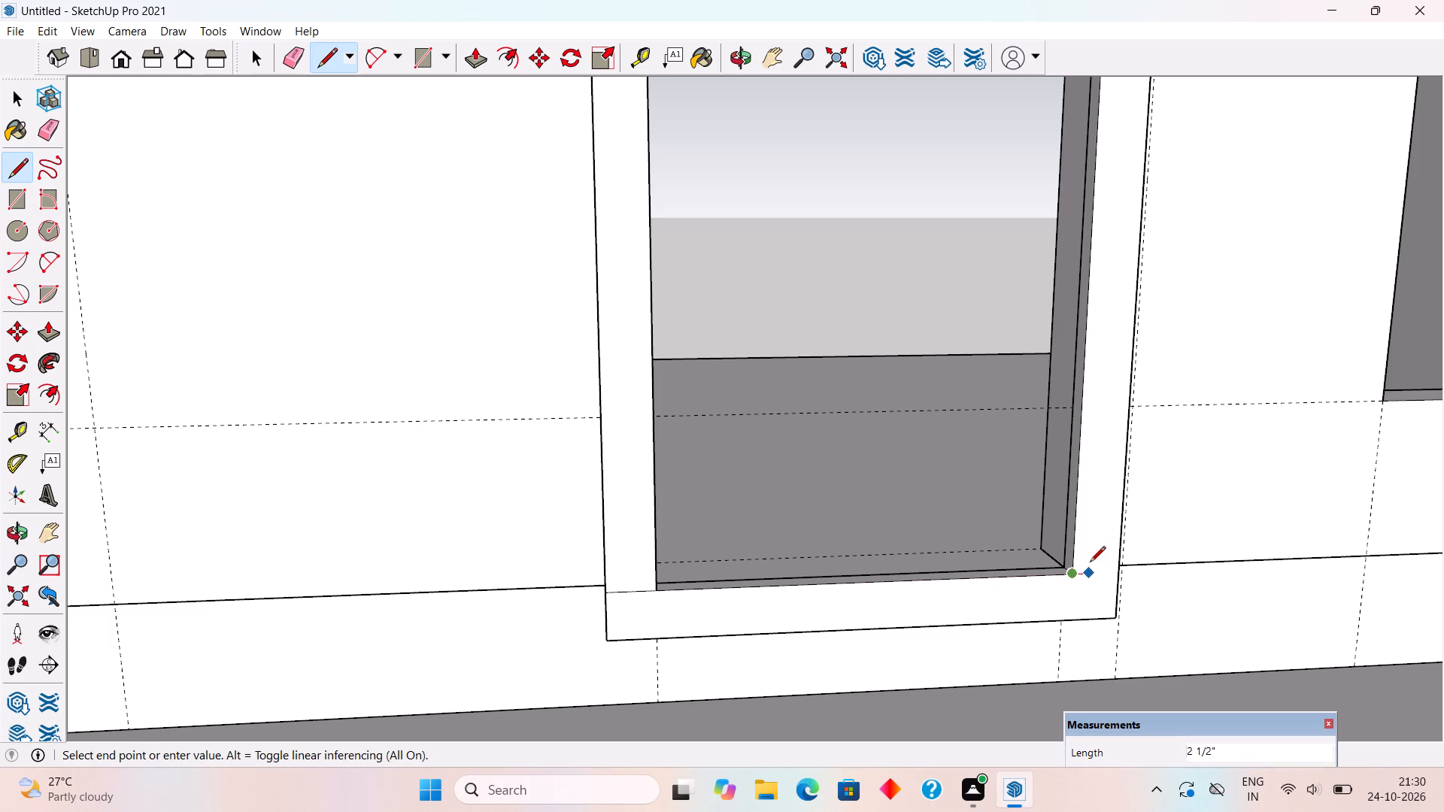
left_click(1122, 571)
key("space")
Push the door frame's bottom strip back 3" to the wall face.
middle_click_drag(1046, 618, 1072, 332)
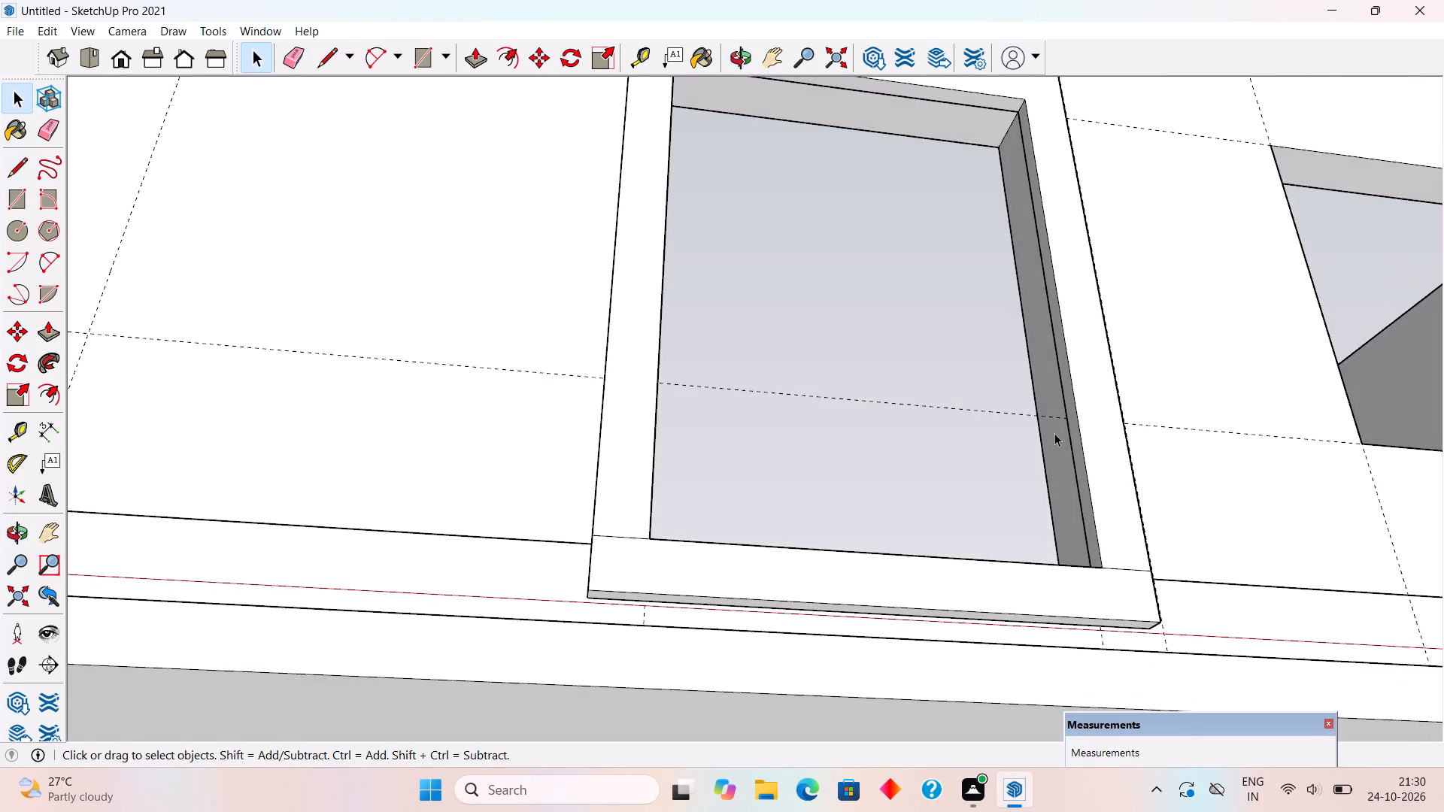
middle_click_drag(954, 579, 1012, 678)
key("p")
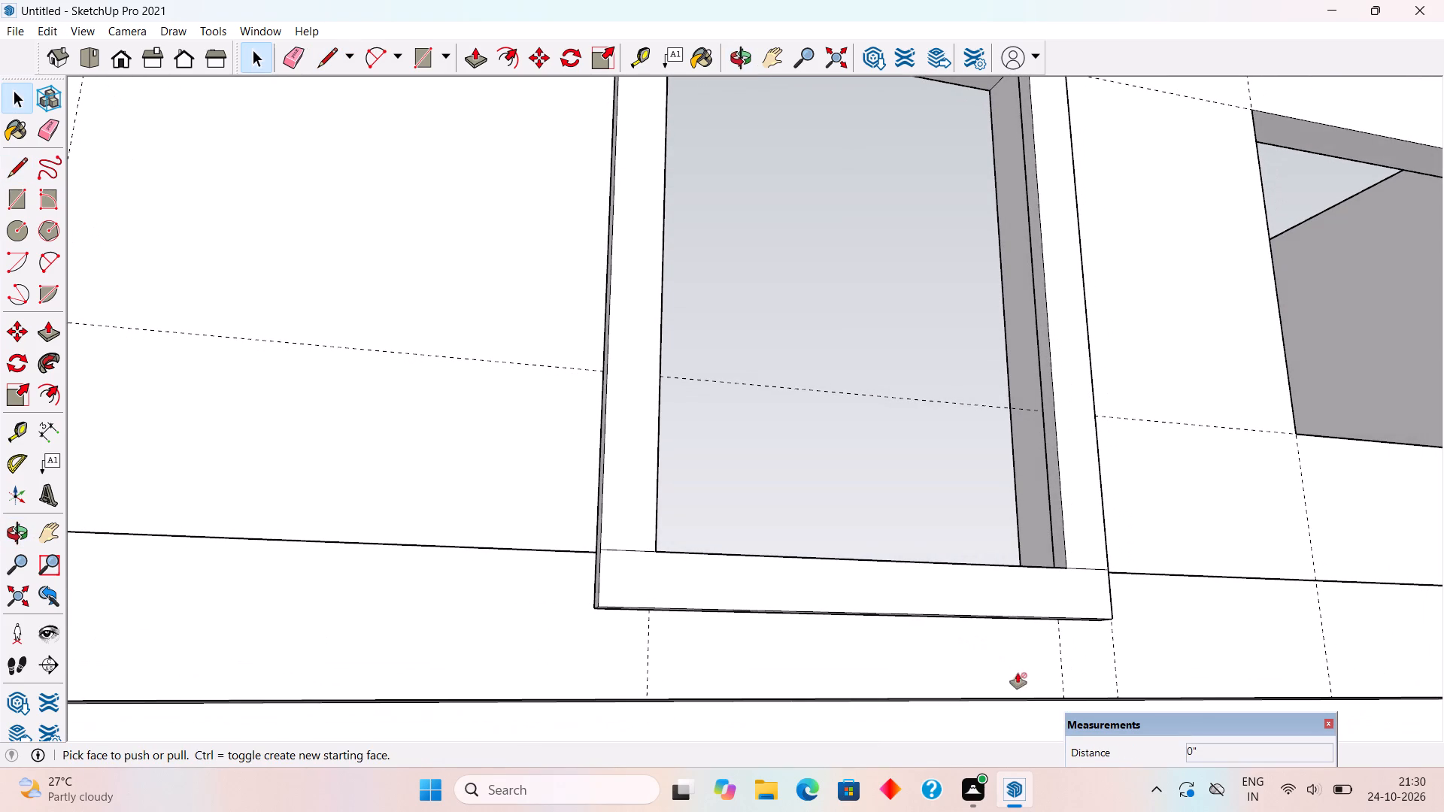
left_click_drag(969, 589, 972, 626)
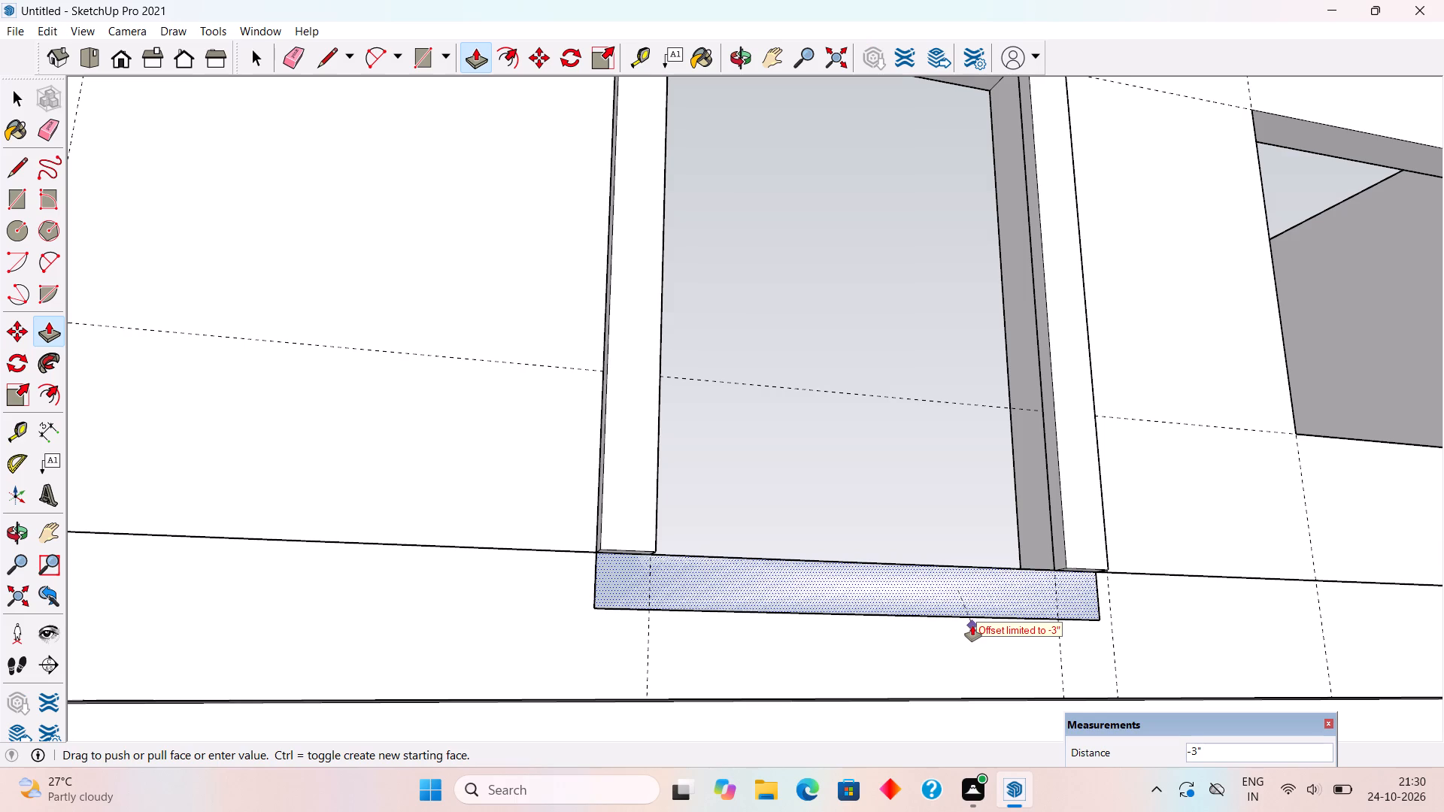
key("space")
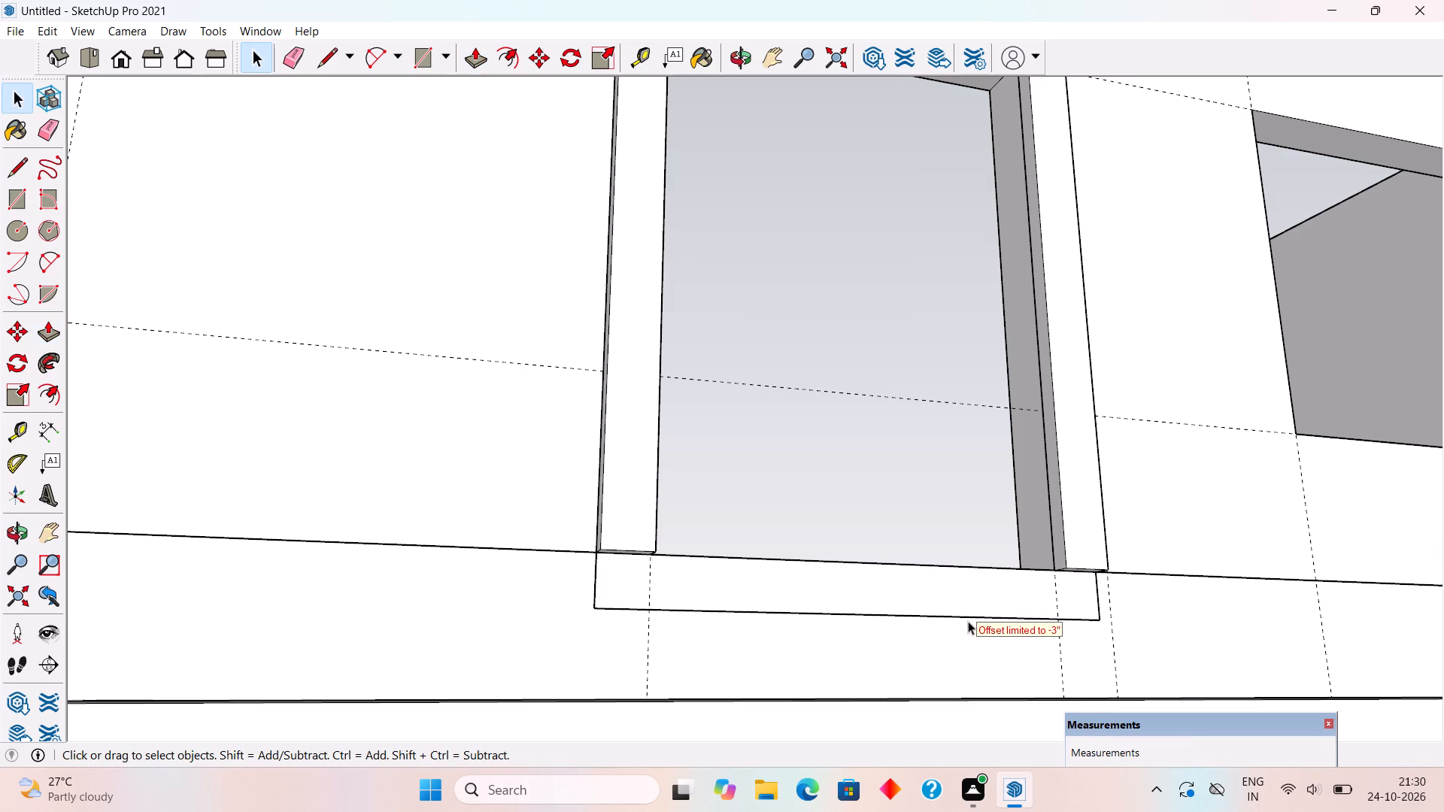
Delete the leftover bottom strip face and the two stray vertical edges below the door frame's legs.
left_click(968, 615)
key("Delete")
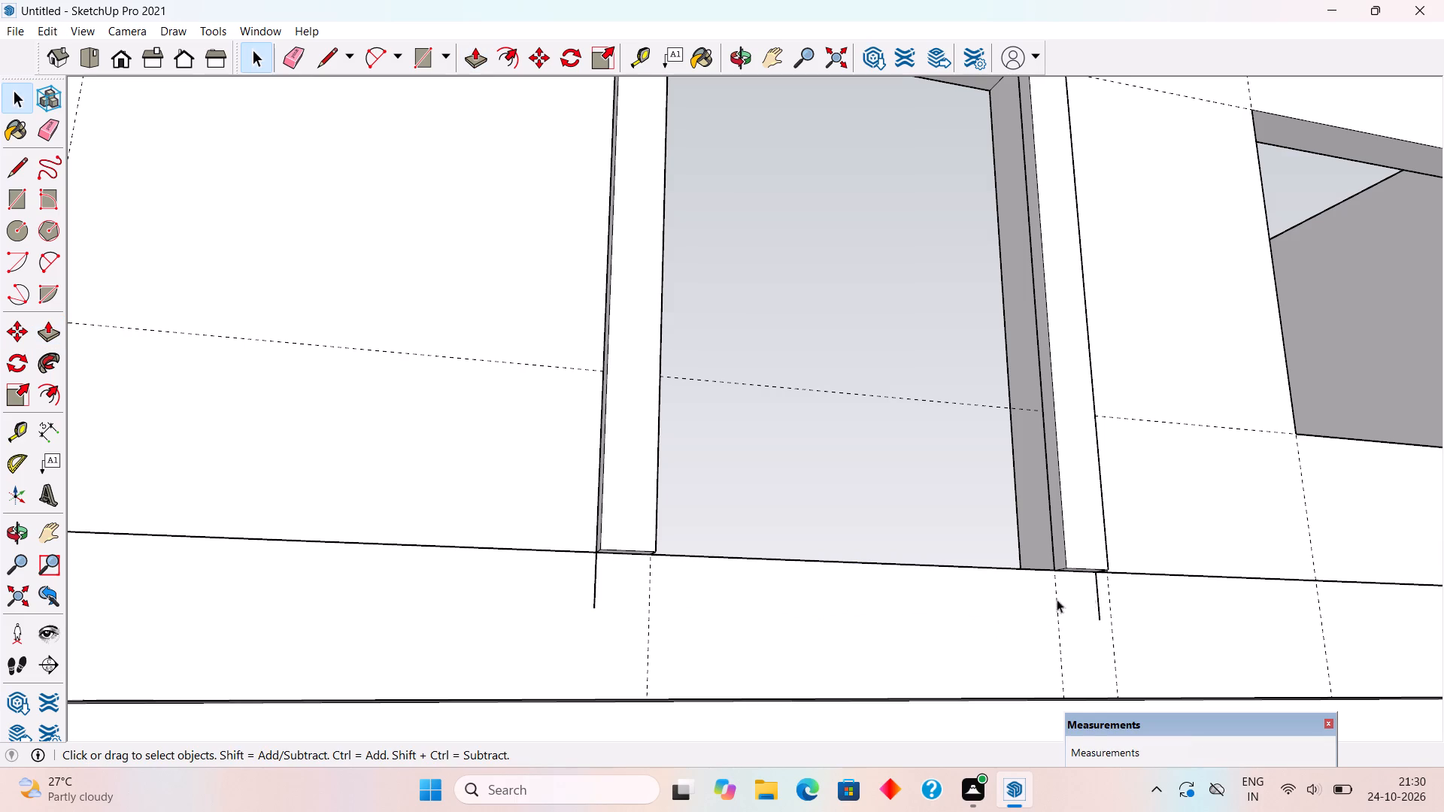
left_click(1100, 607)
key("Delete")
left_click(594, 599)
key("Delete")
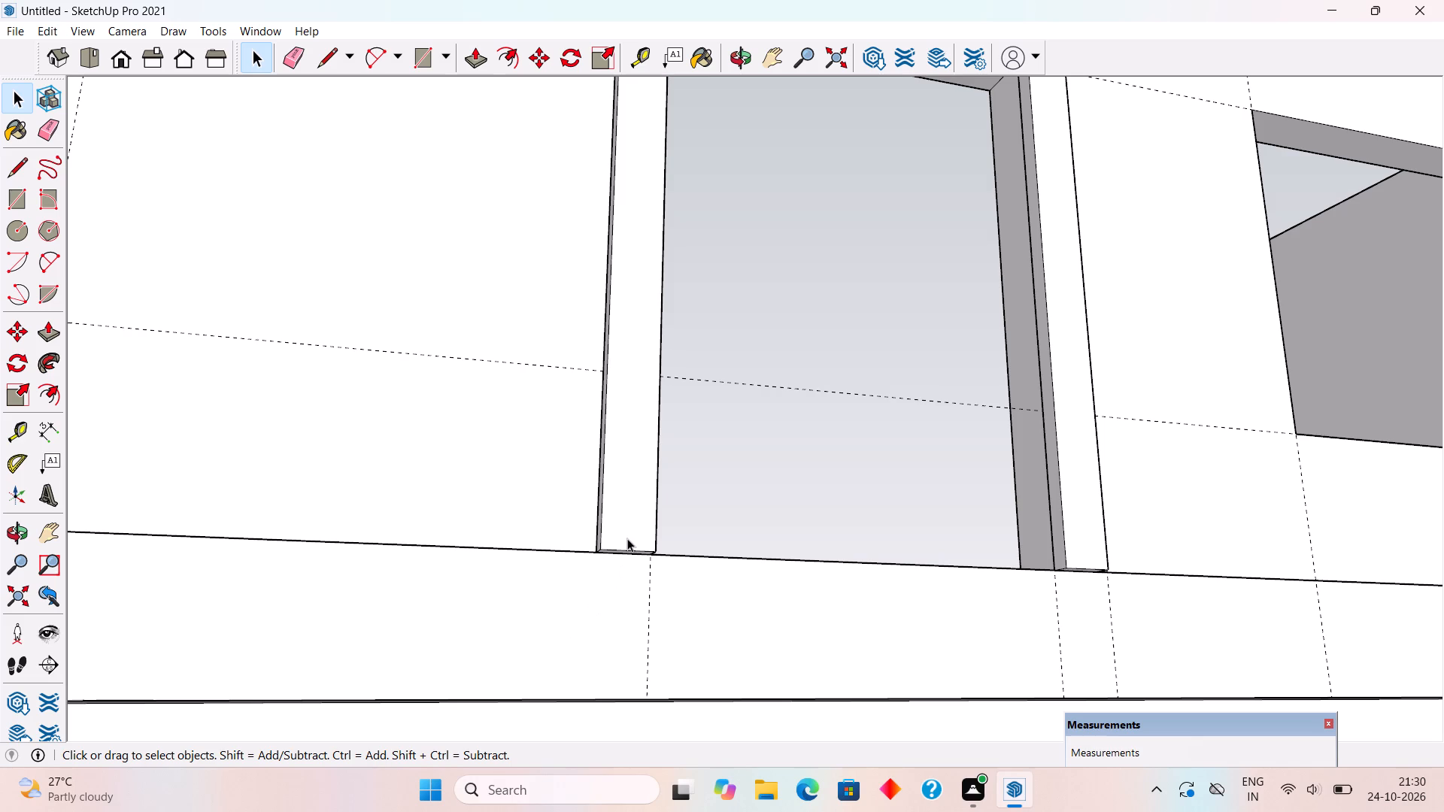
Make the whole projecting door frame, with all its connected geometry, into a group.
triple_click(627, 538)
middle_click_drag(627, 538, 579, 688)
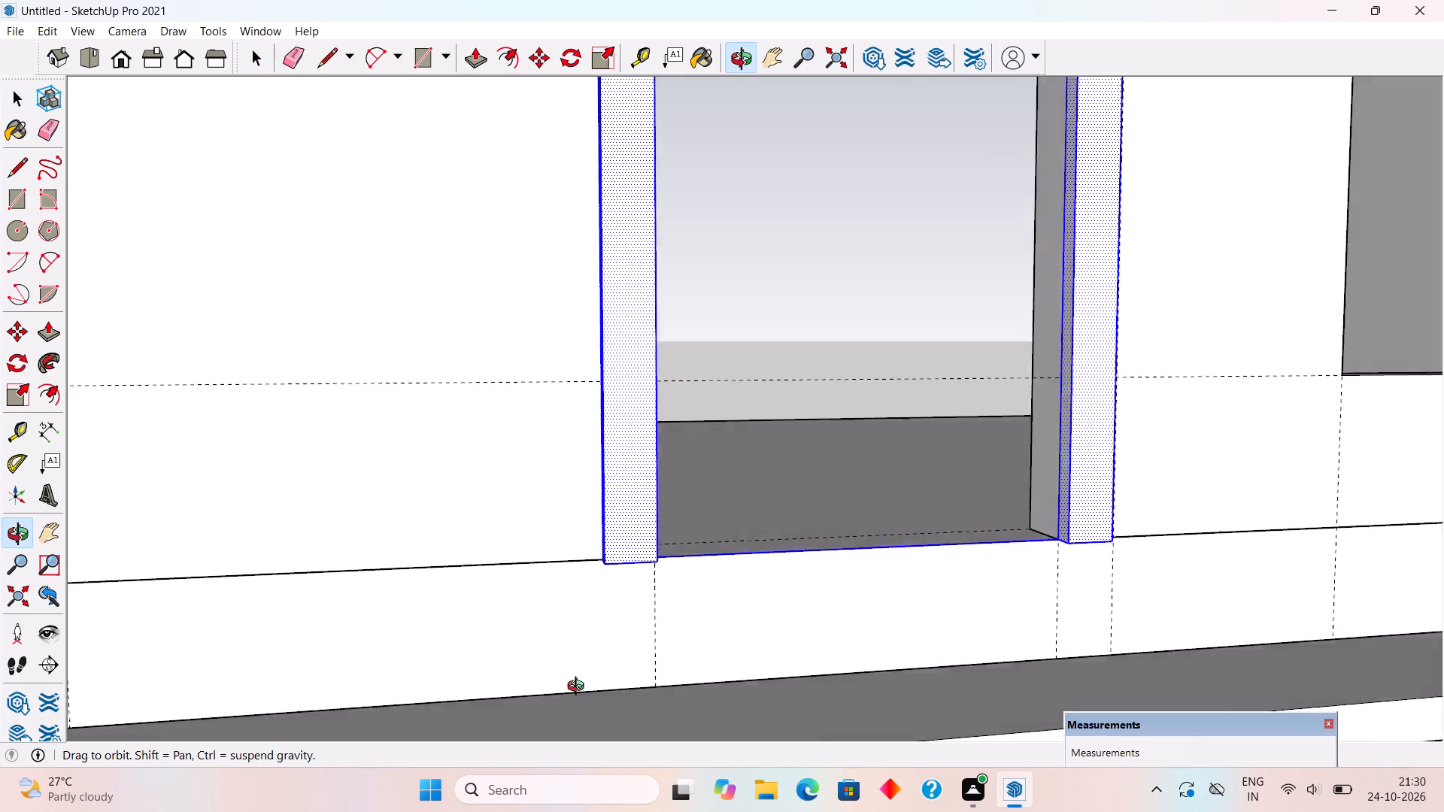
middle_click_drag(579, 688, 575, 695)
scroll(576, 695, "down", 2)
scroll(544, 635, "down", 1)
scroll(544, 635, "up", 1)
scroll(544, 635, "down", 8)
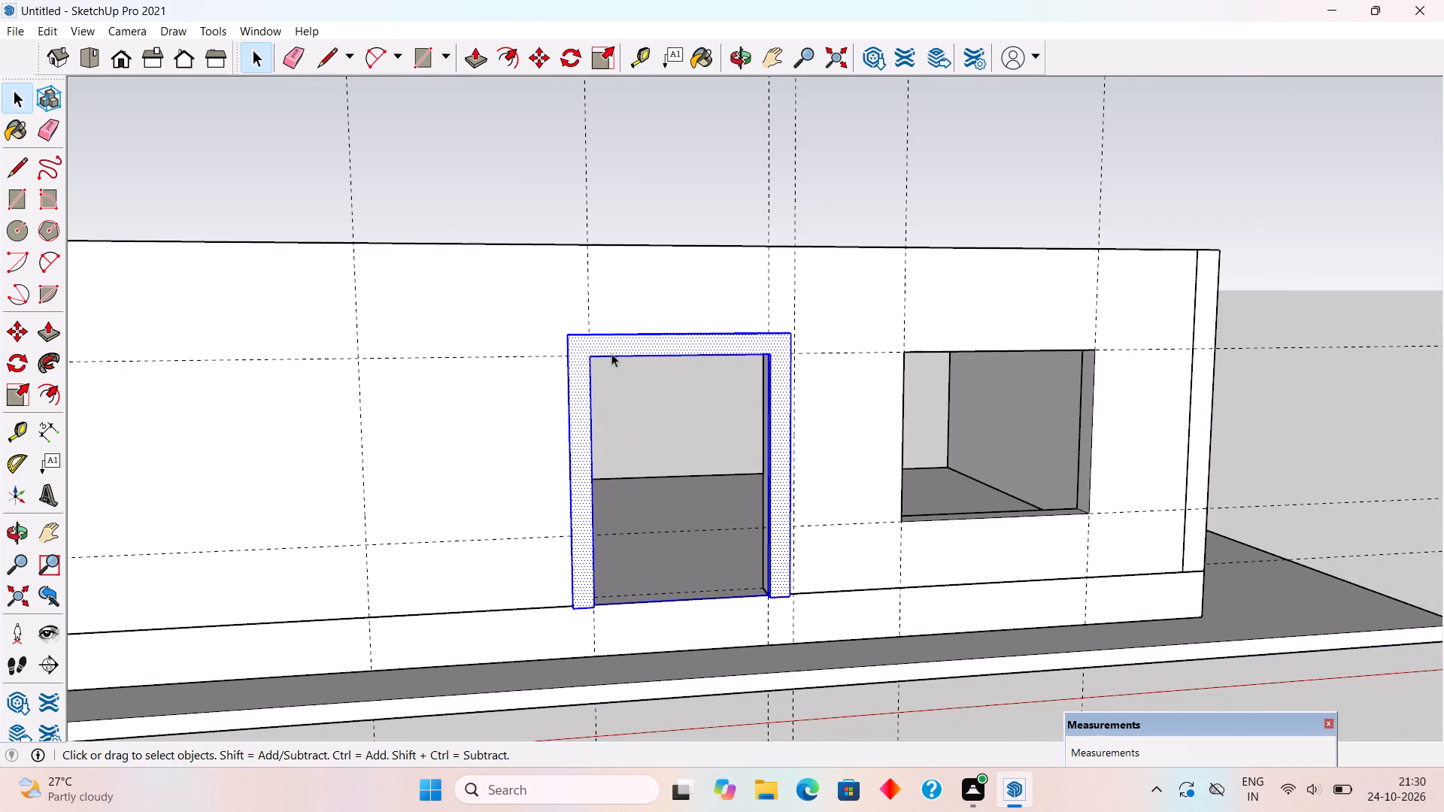
right_click(611, 350)
left_click(699, 507)
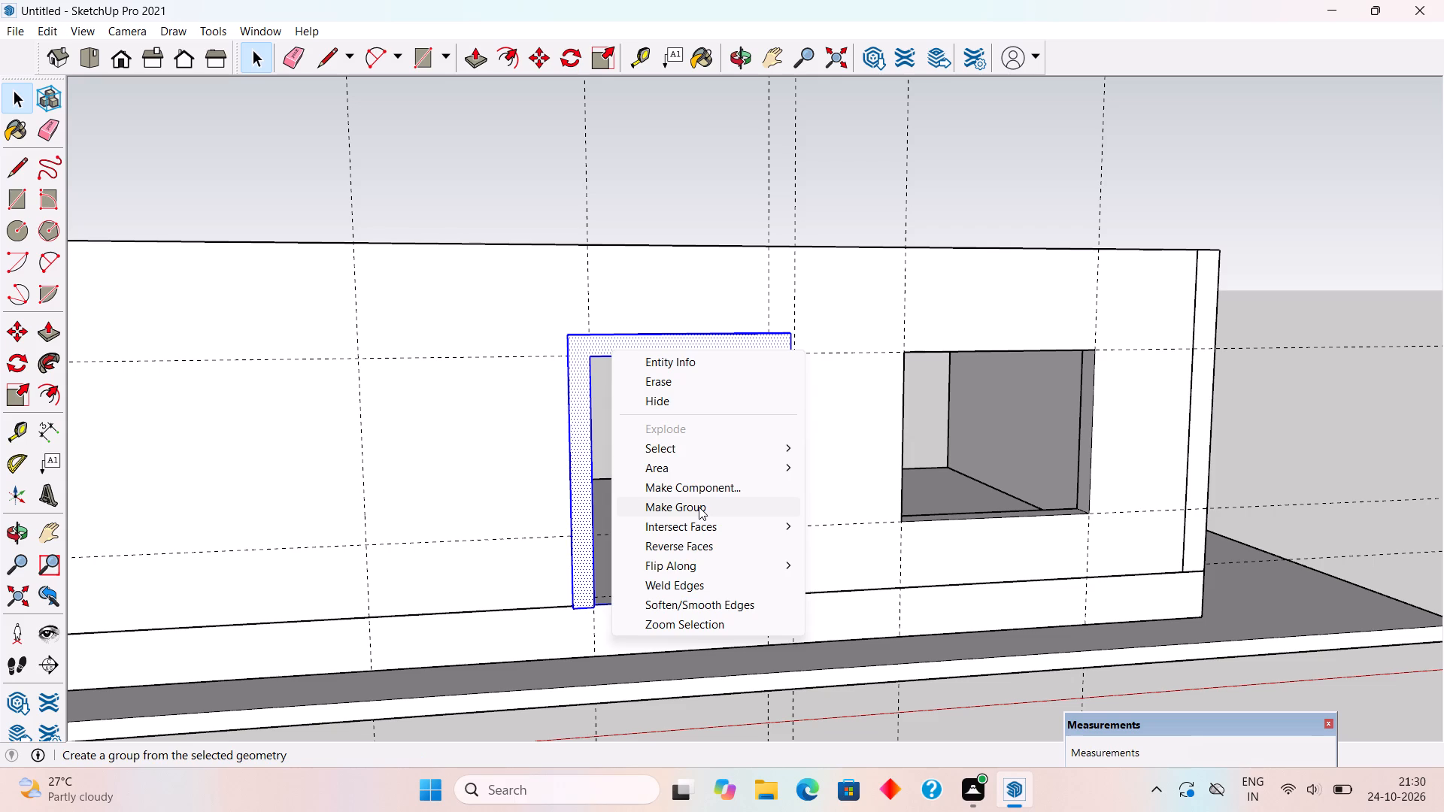
left_click(693, 438)
Draw a rectangle of about 5' by 7' filling the door opening between the frame's inner corners.
middle_click_drag(721, 506, 629, 480)
scroll(432, 384, "up", 2)
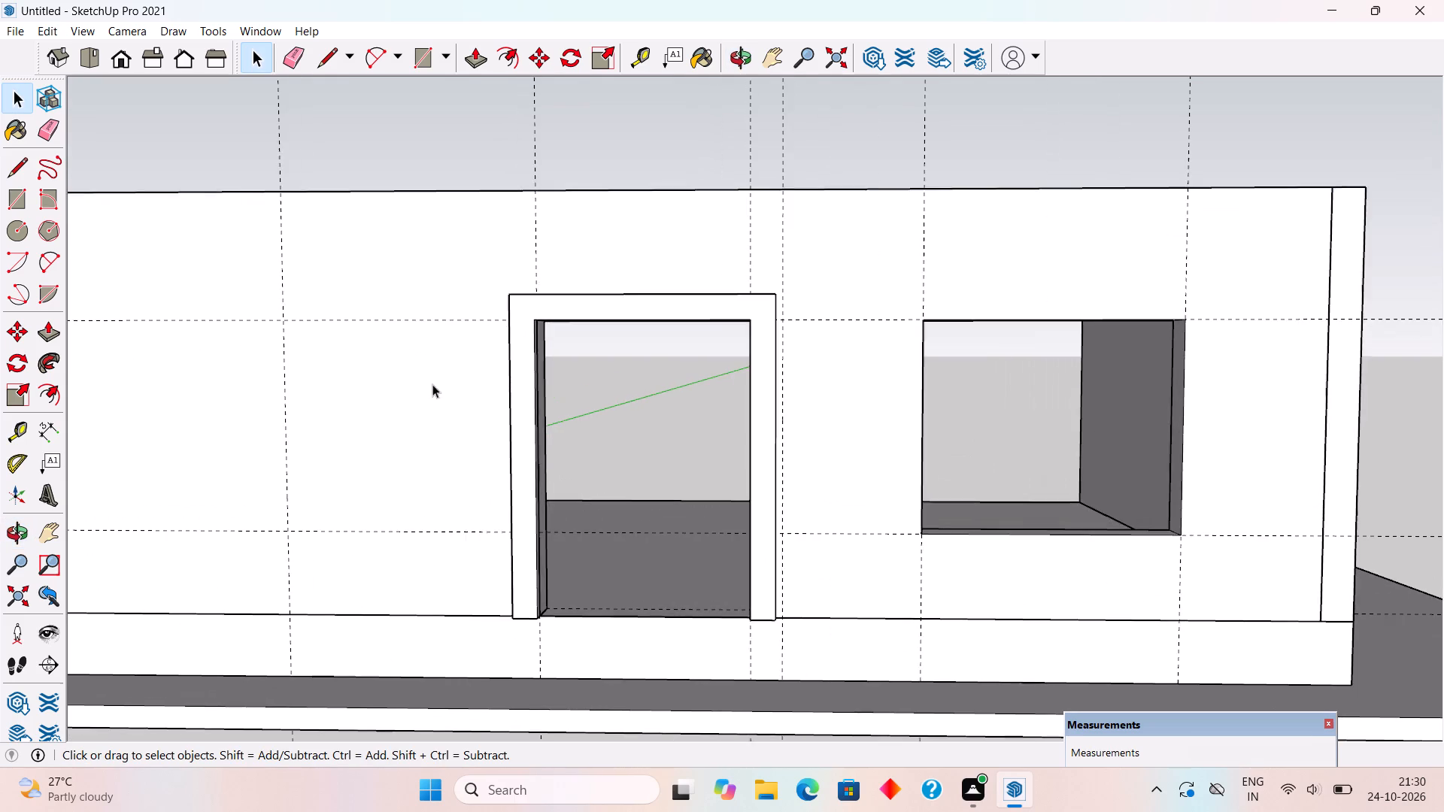
scroll(485, 414, "up", 3)
middle_click_drag(521, 421, 551, 441)
key("r")
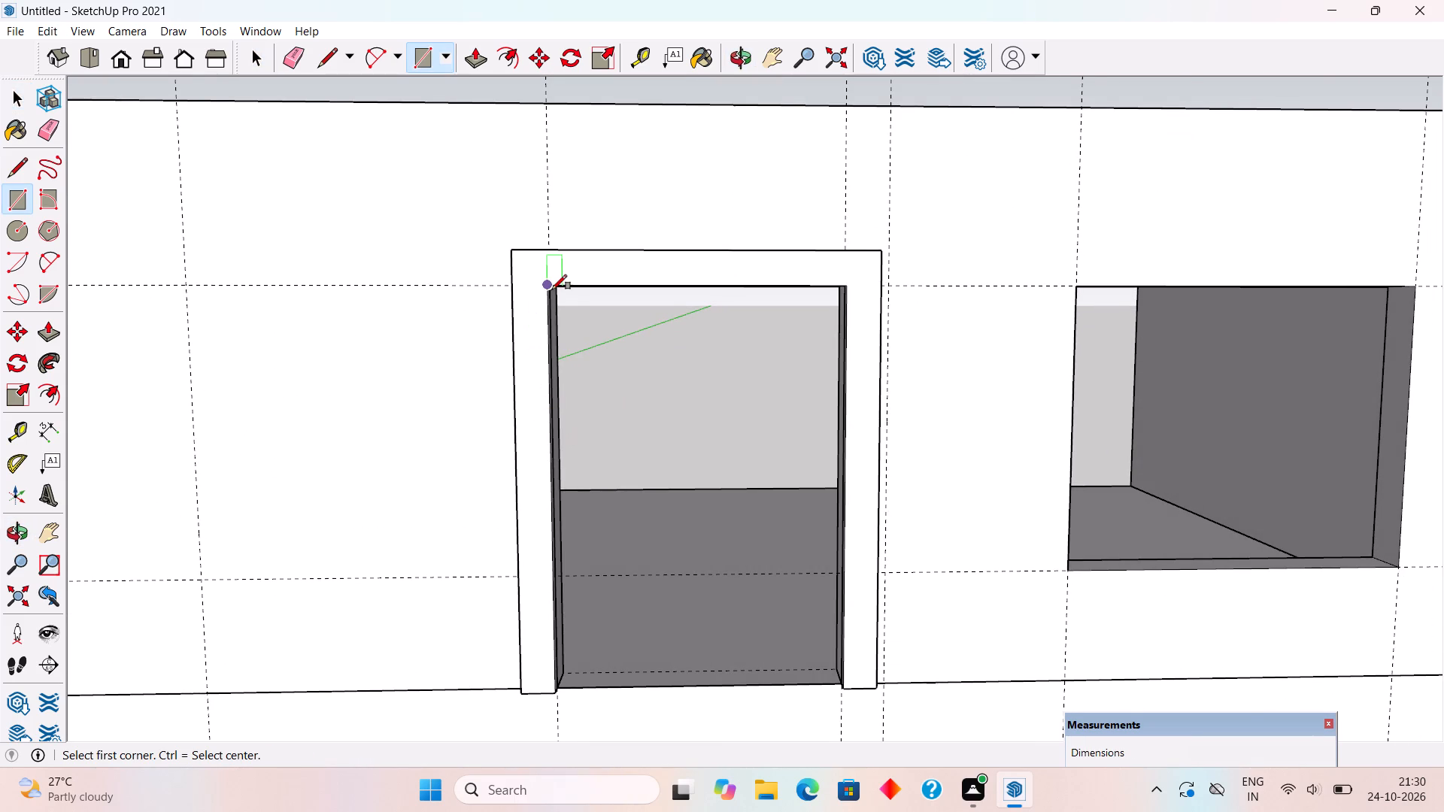
left_click(552, 289)
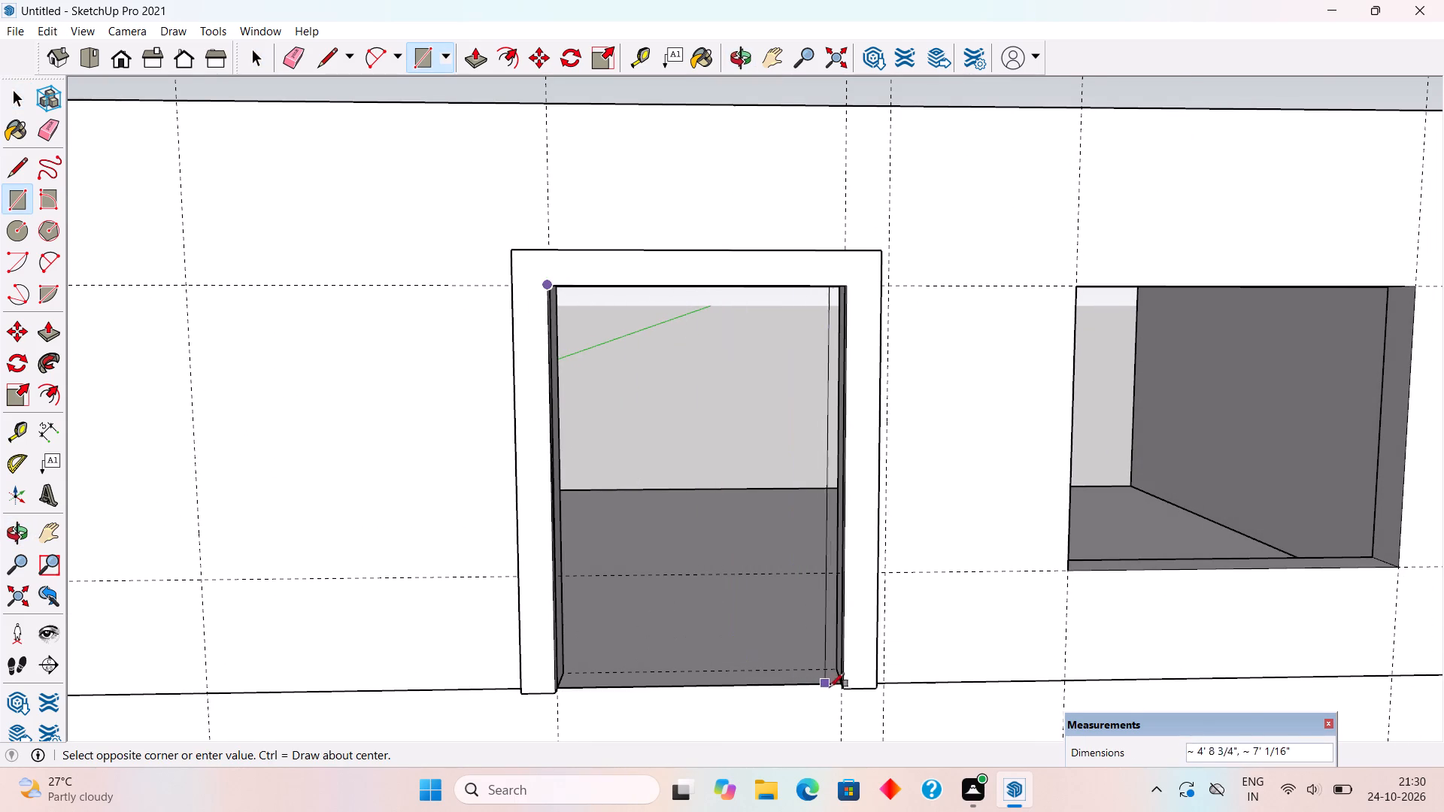
left_click(842, 692)
Place a vertical guide 2' 6" from the door panel's left edge, through the midpoint of its bottom edge.
middle_click_drag(825, 641, 837, 336)
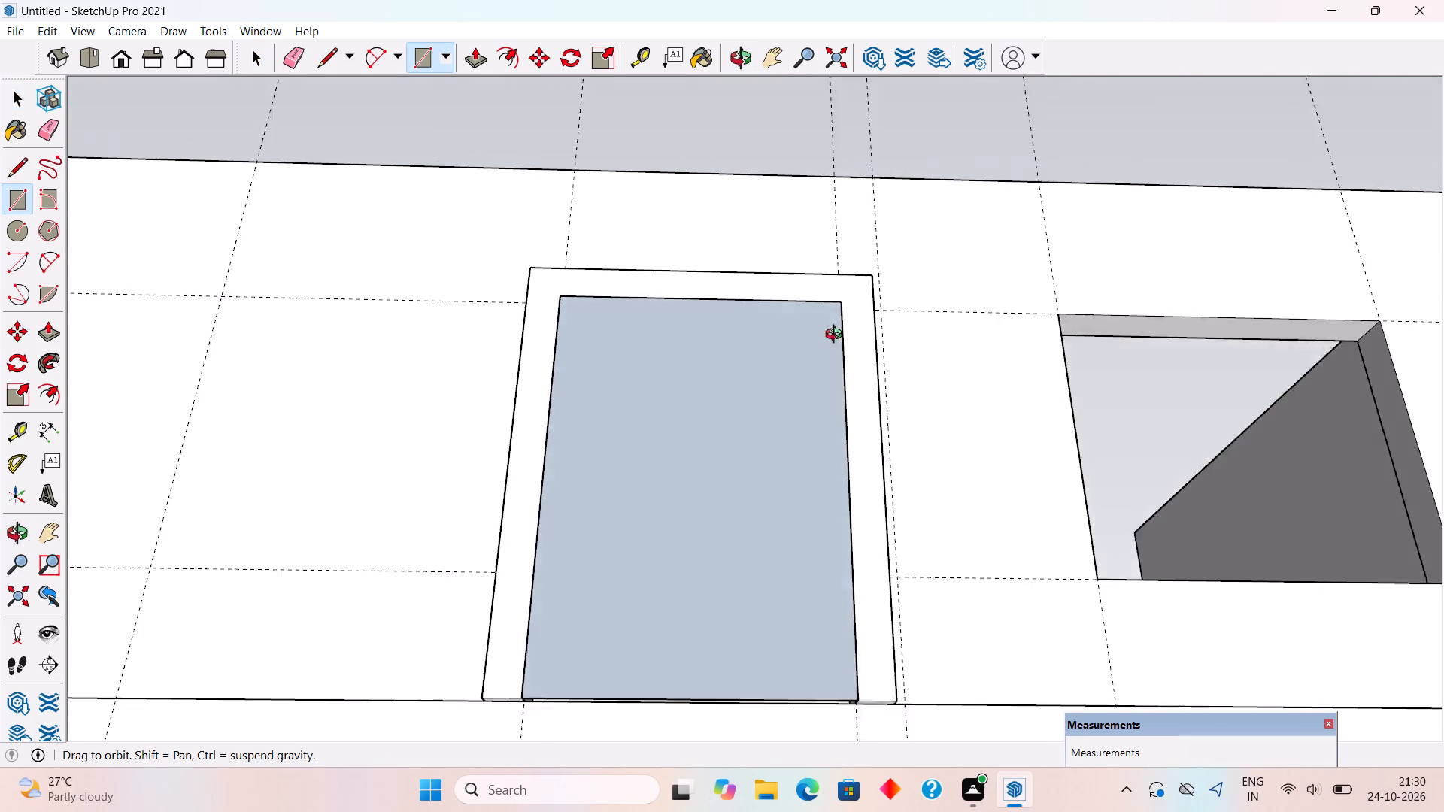
middle_click_drag(837, 336, 852, 488)
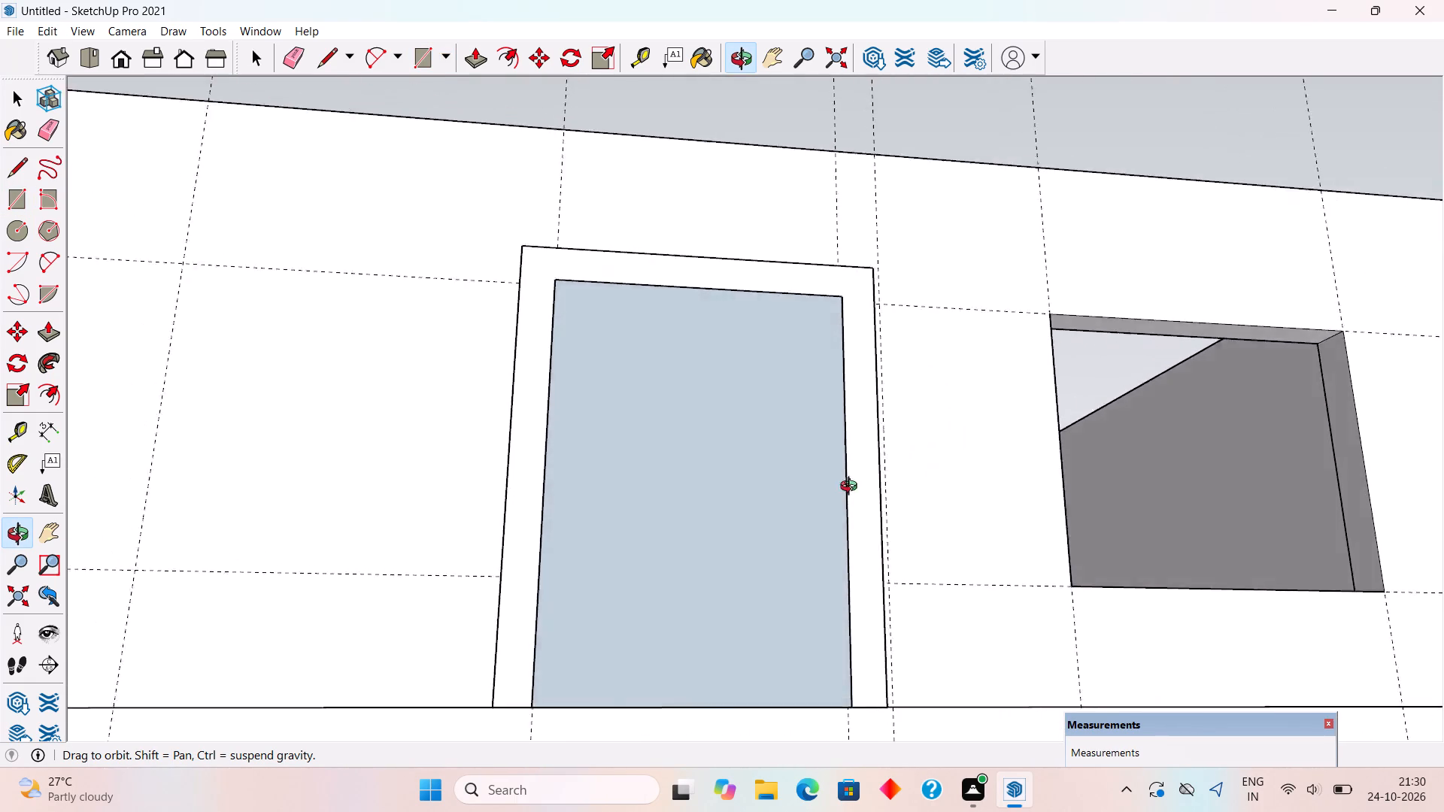
middle_click_drag(852, 488, 762, 617)
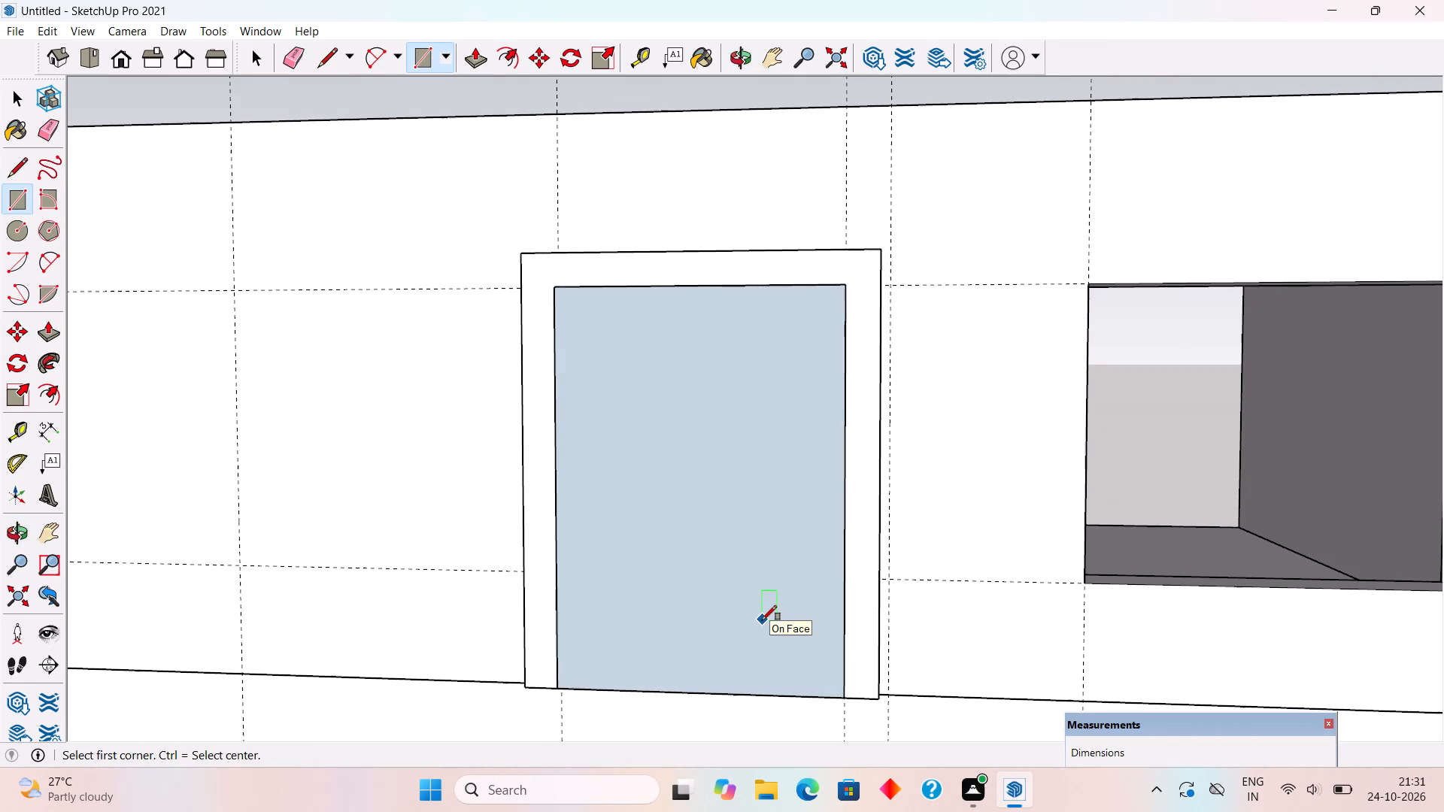
key("t")
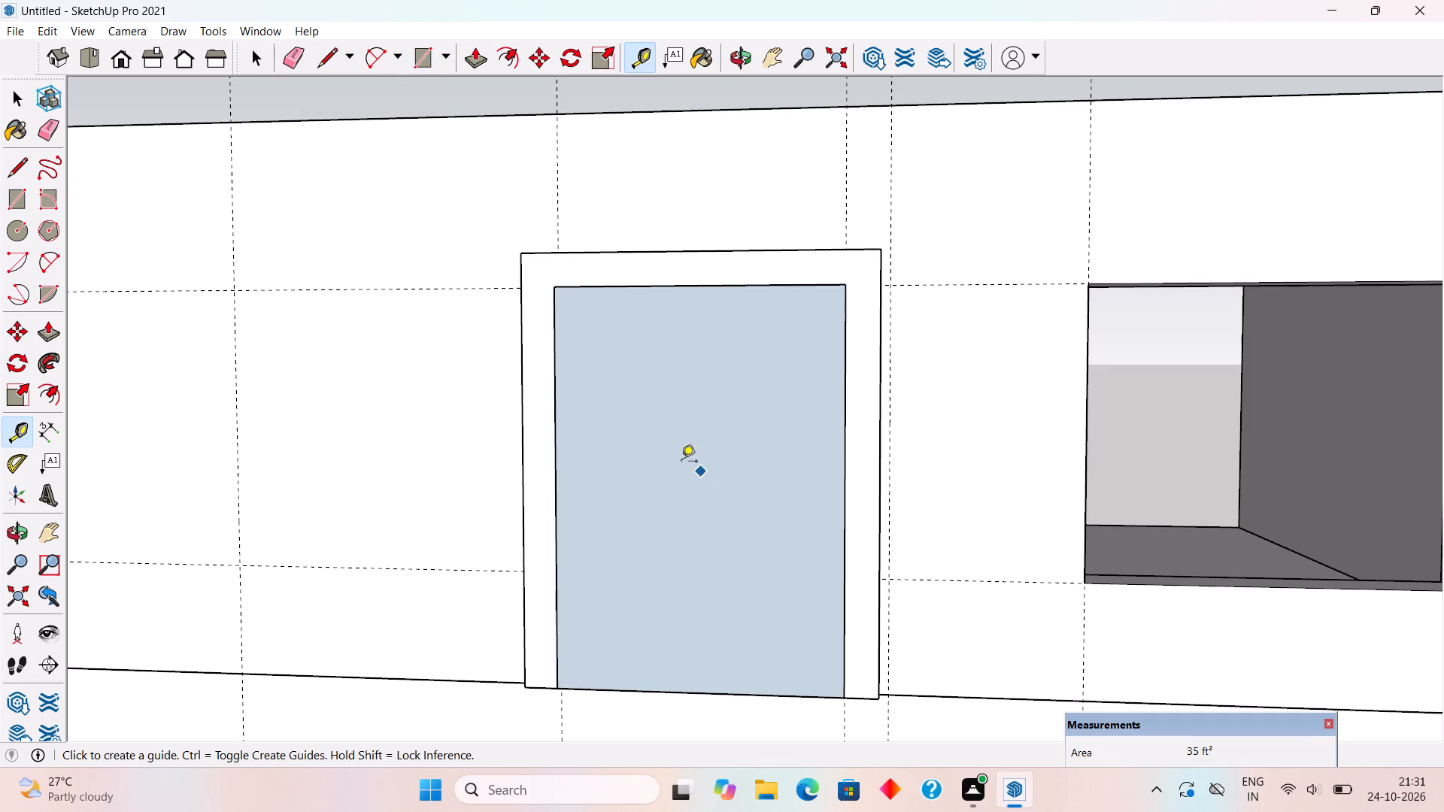
left_click(554, 464)
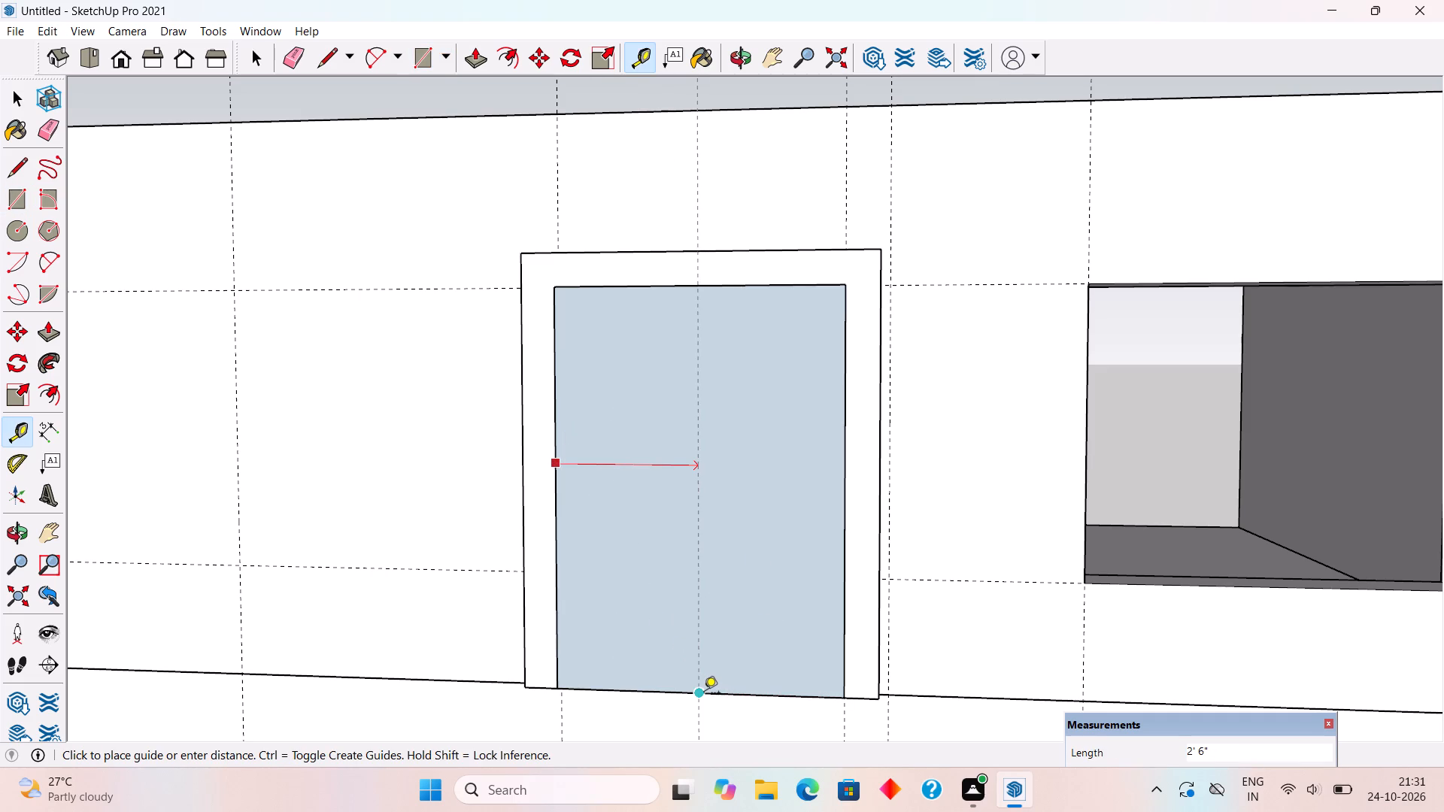
left_click(704, 694)
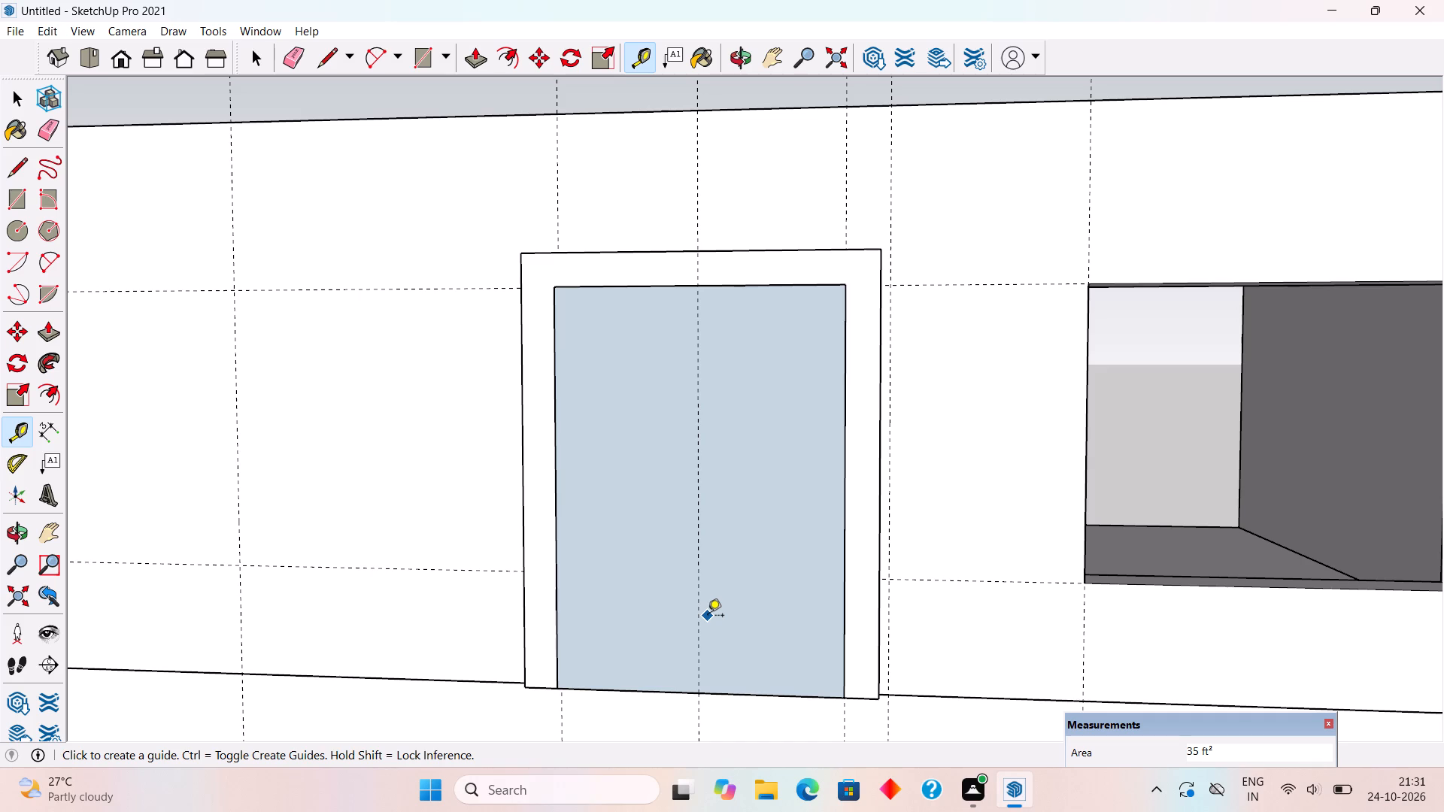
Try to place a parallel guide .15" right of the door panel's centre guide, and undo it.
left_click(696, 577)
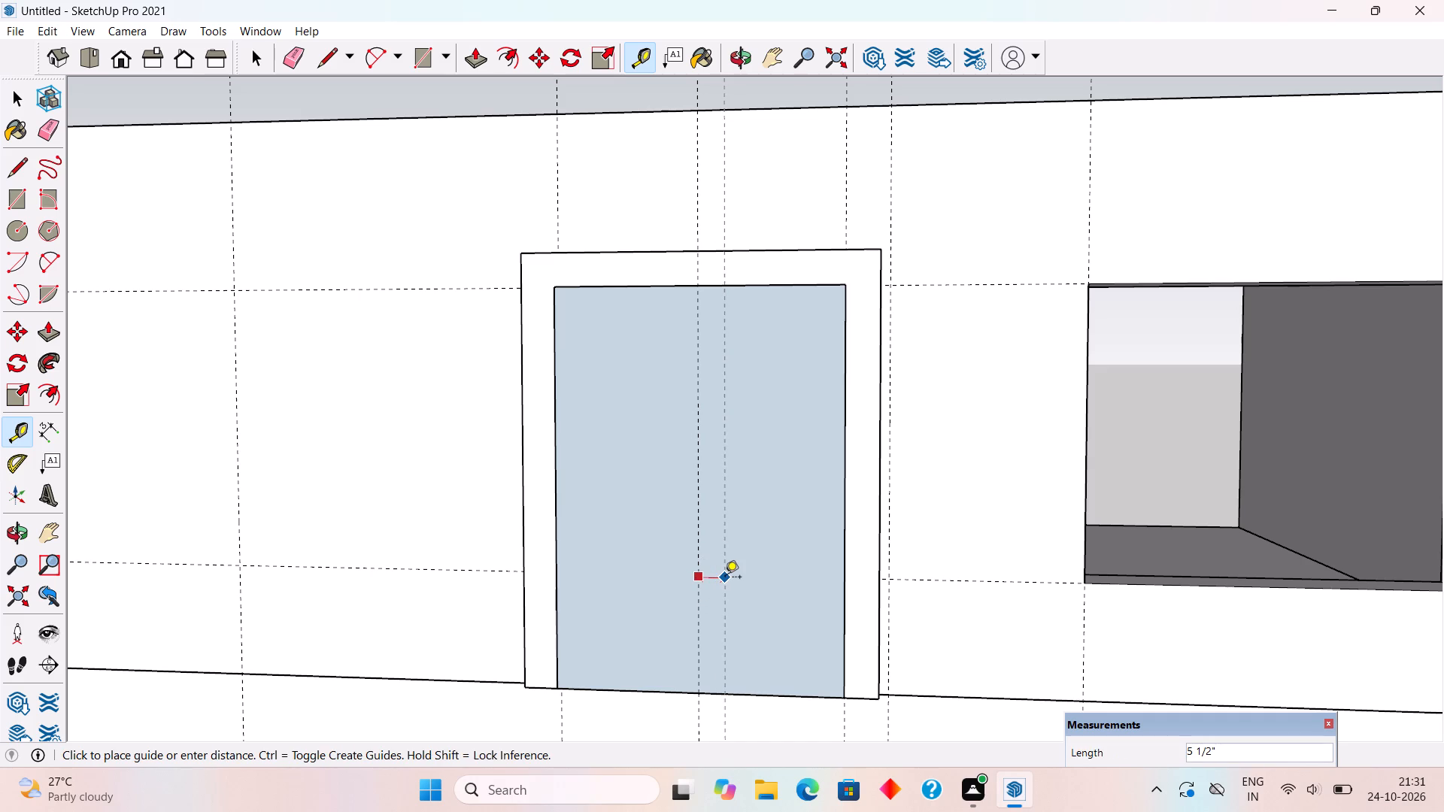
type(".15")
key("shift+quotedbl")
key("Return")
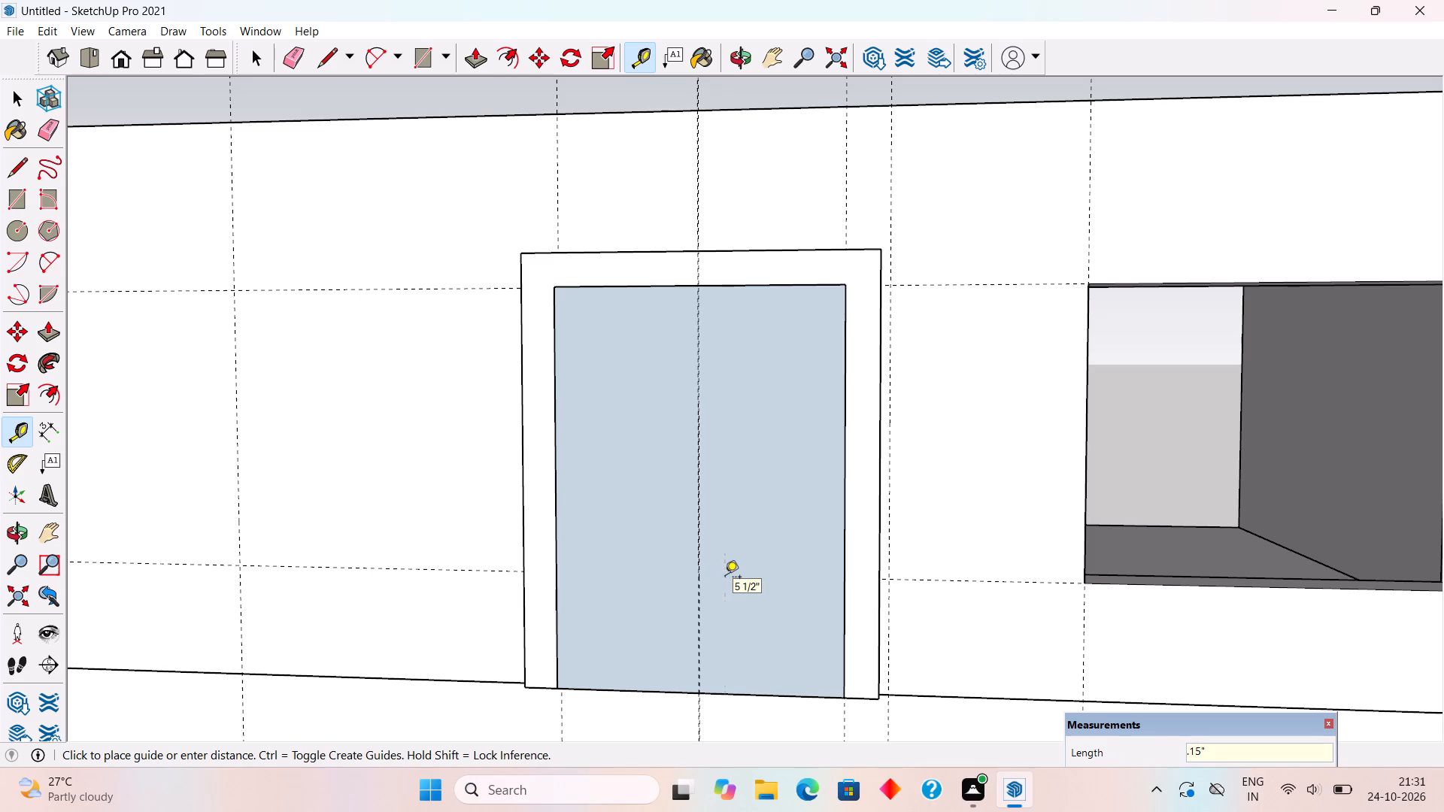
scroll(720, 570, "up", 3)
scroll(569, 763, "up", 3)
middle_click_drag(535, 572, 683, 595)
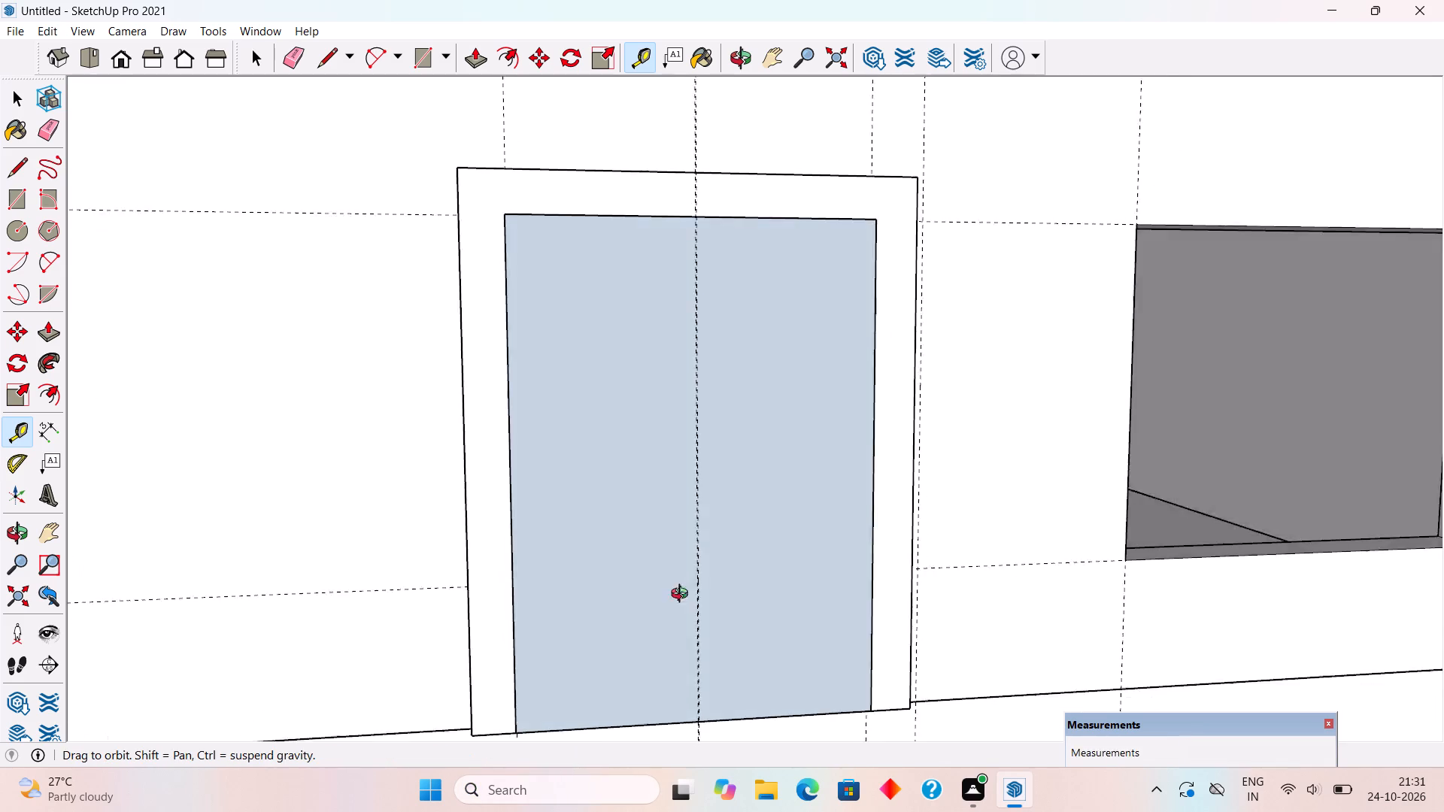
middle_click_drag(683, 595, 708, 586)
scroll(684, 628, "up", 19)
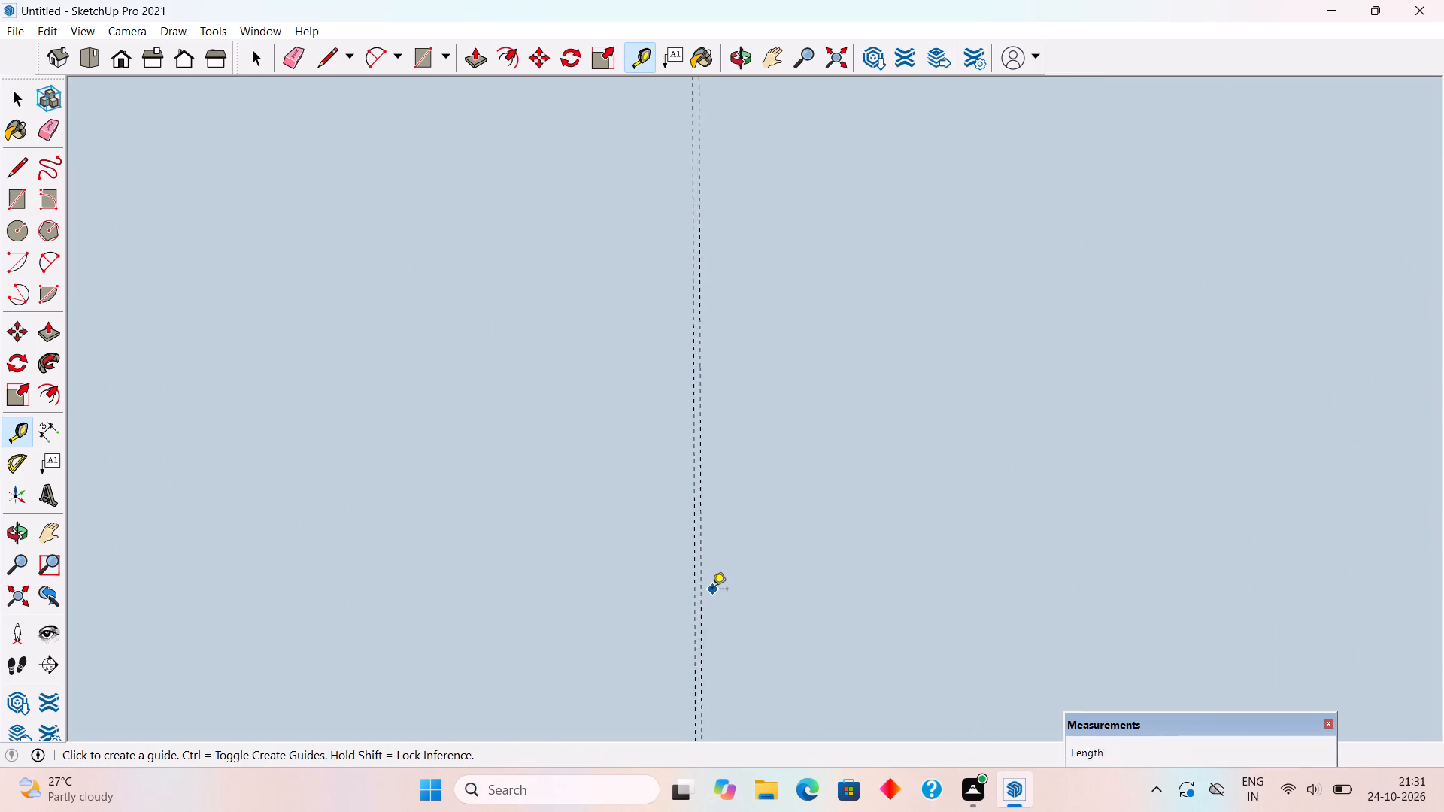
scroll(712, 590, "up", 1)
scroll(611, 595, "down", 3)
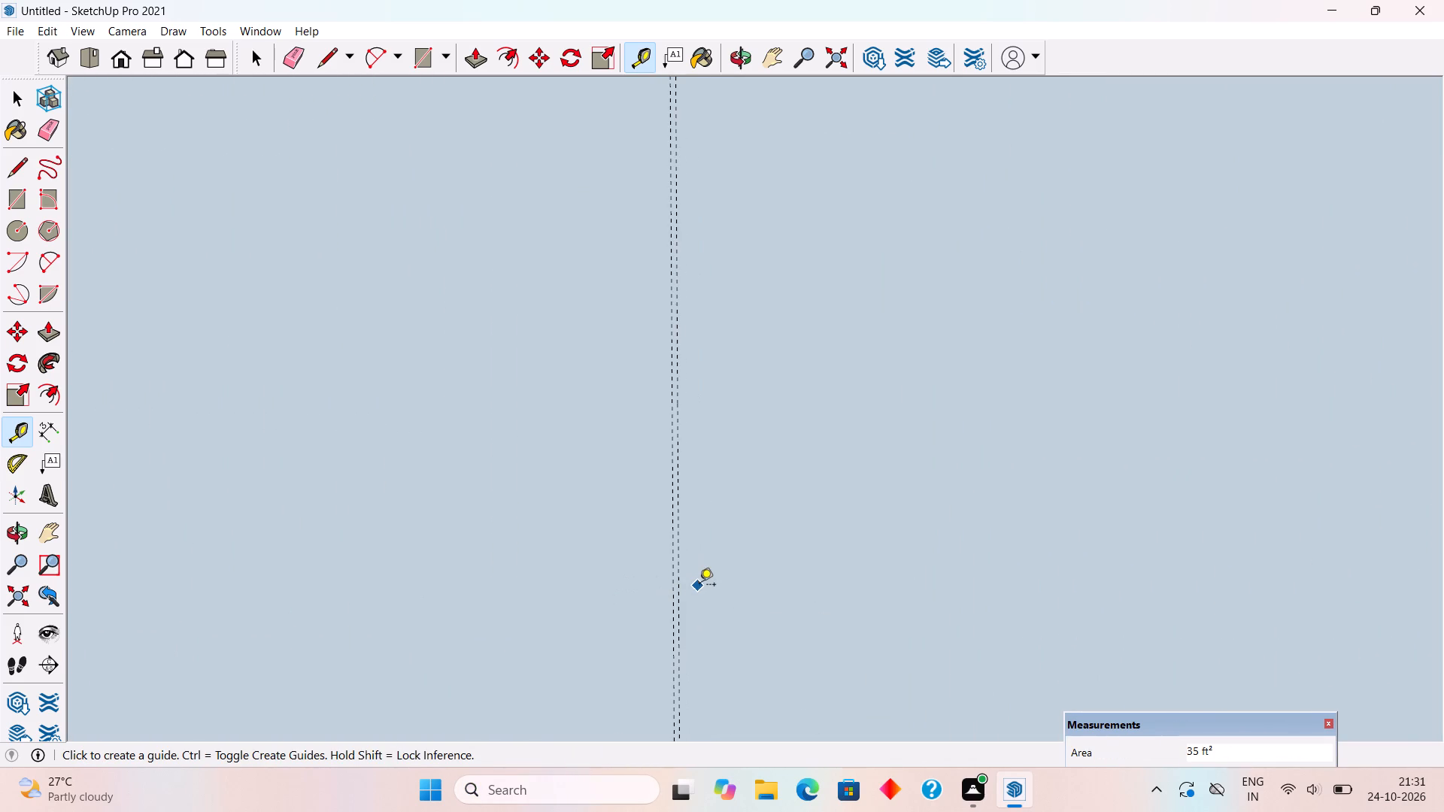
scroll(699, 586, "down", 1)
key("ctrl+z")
Place parallel guides .15" to the right and .15" to the left of the door panel's centre guide.
middle_click_drag(637, 597, 622, 597)
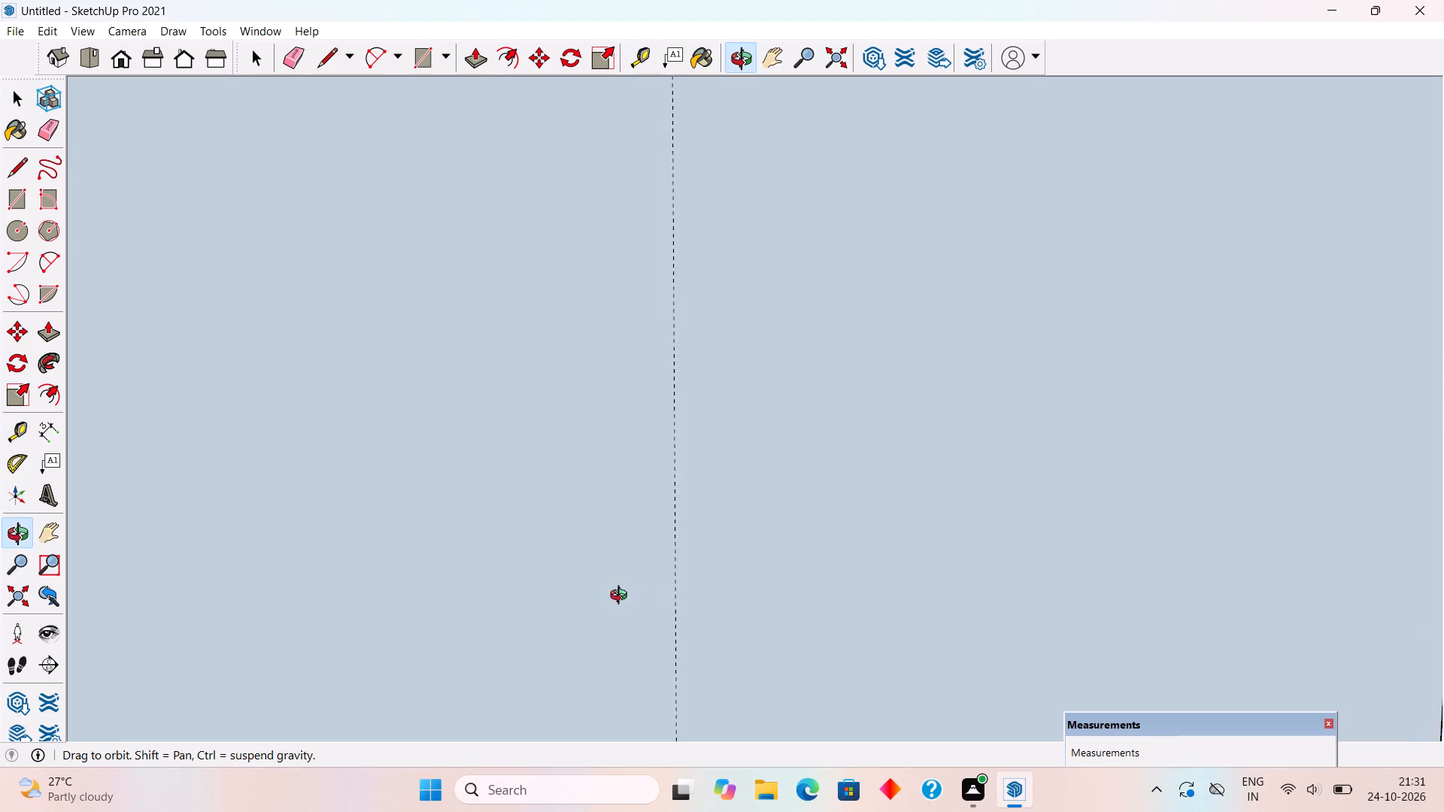
middle_click_drag(622, 597, 603, 596)
scroll(669, 571, "up", 2)
left_click(677, 565)
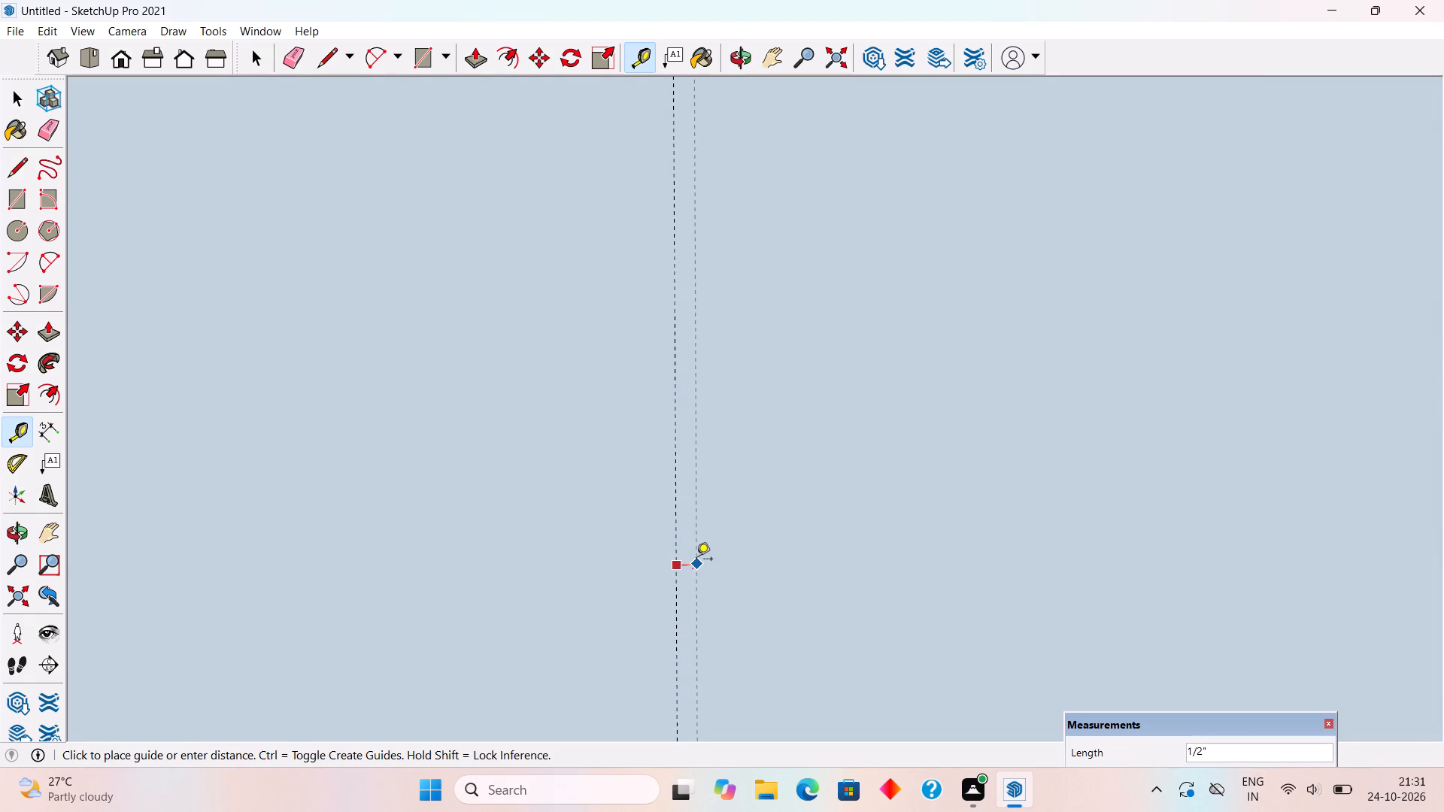
type(".15\"")
key("Return")
scroll(690, 506, "up", 6)
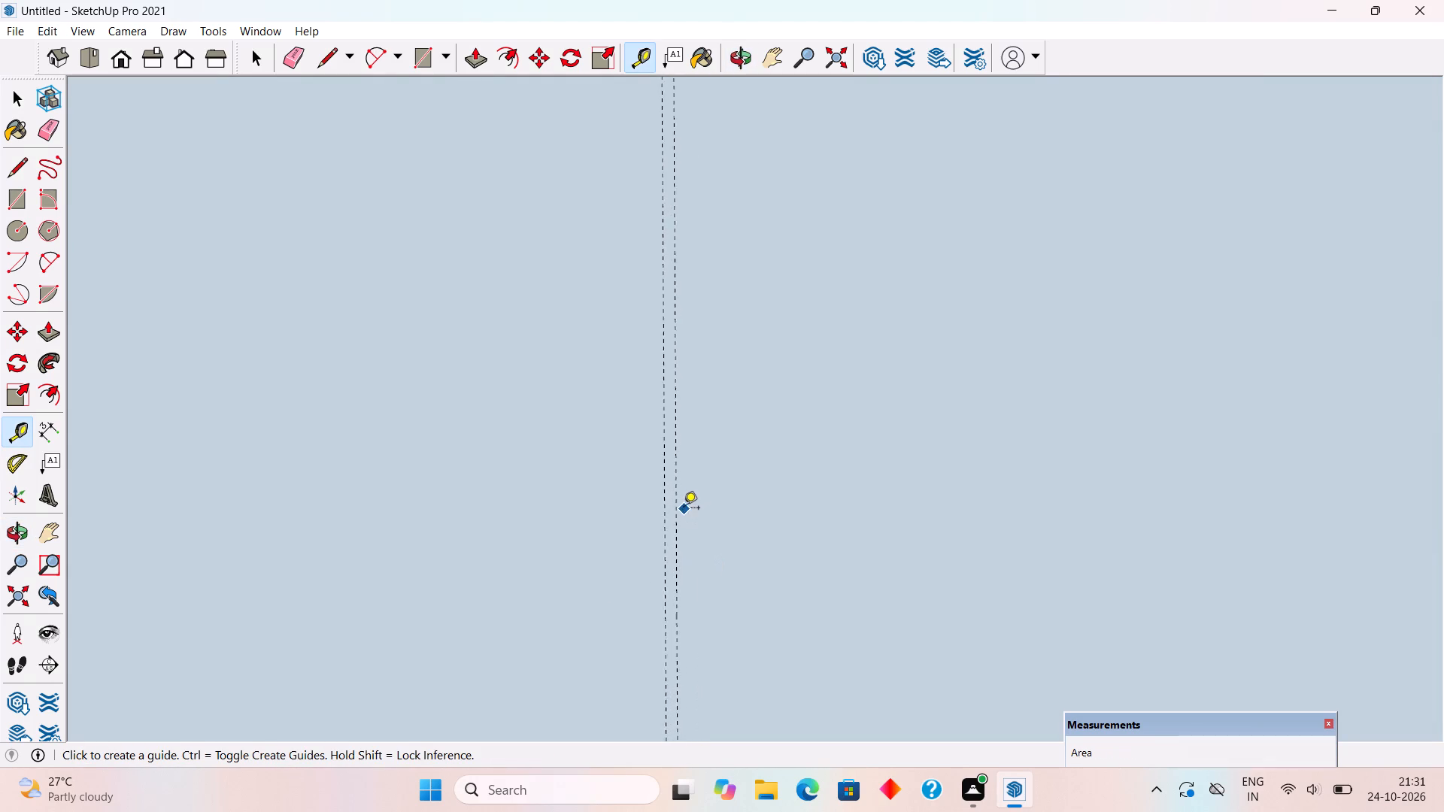
scroll(684, 509, "up", 8)
left_click(645, 495)
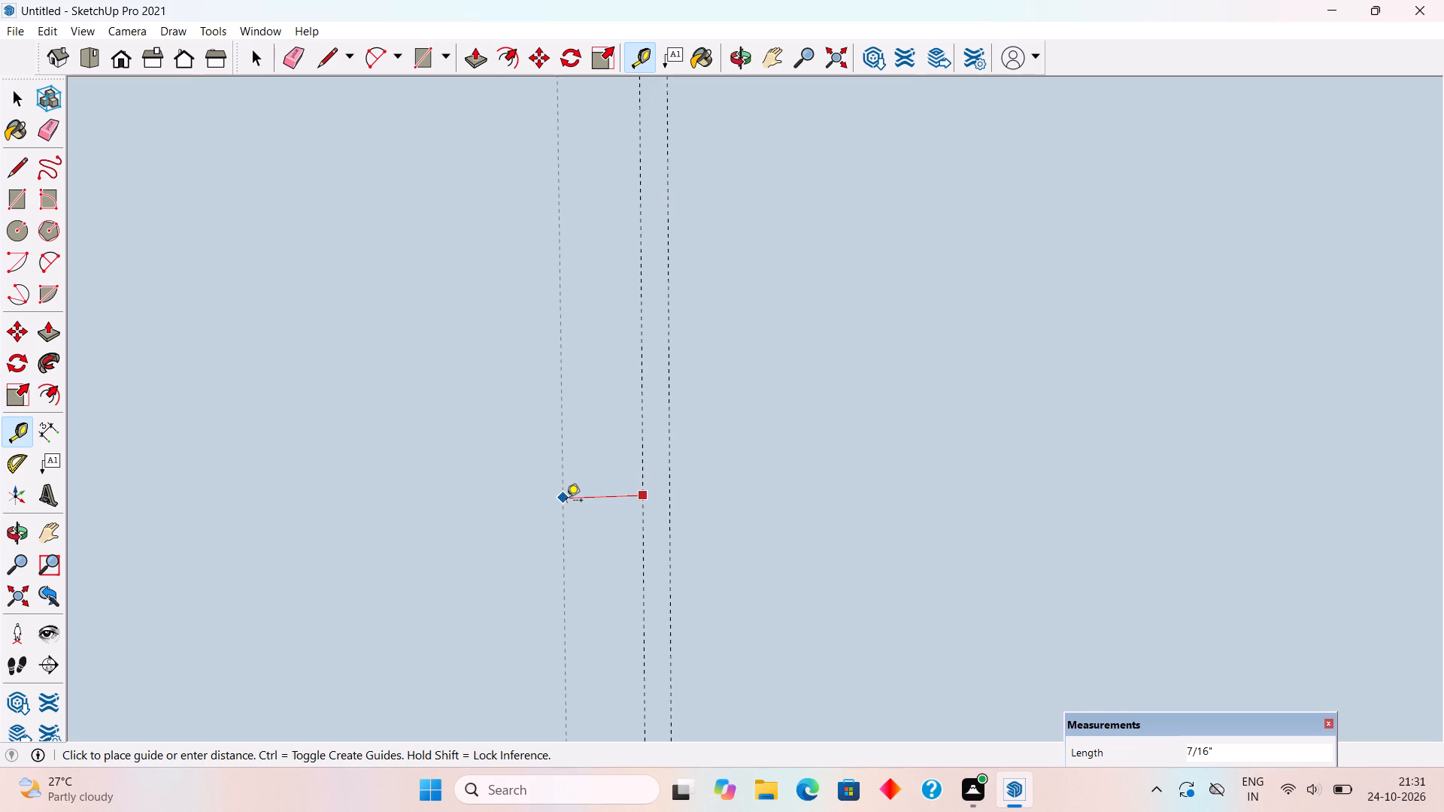
type(".15\"")
key("Return")
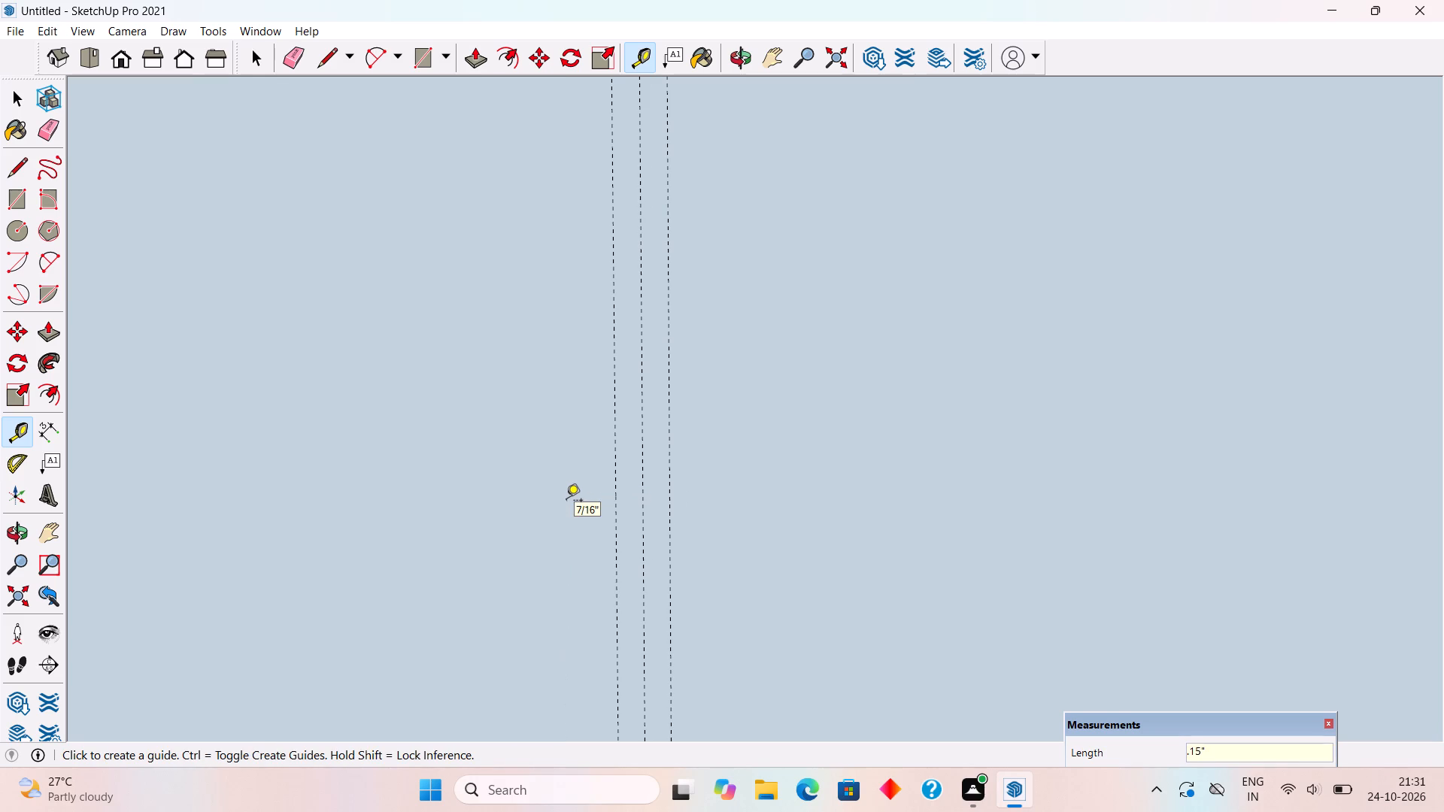
Draw a 7' vertical line along the left offset guide, from the door panel's bottom edge to its top edge.
key("l")
scroll(566, 501, "down", 12)
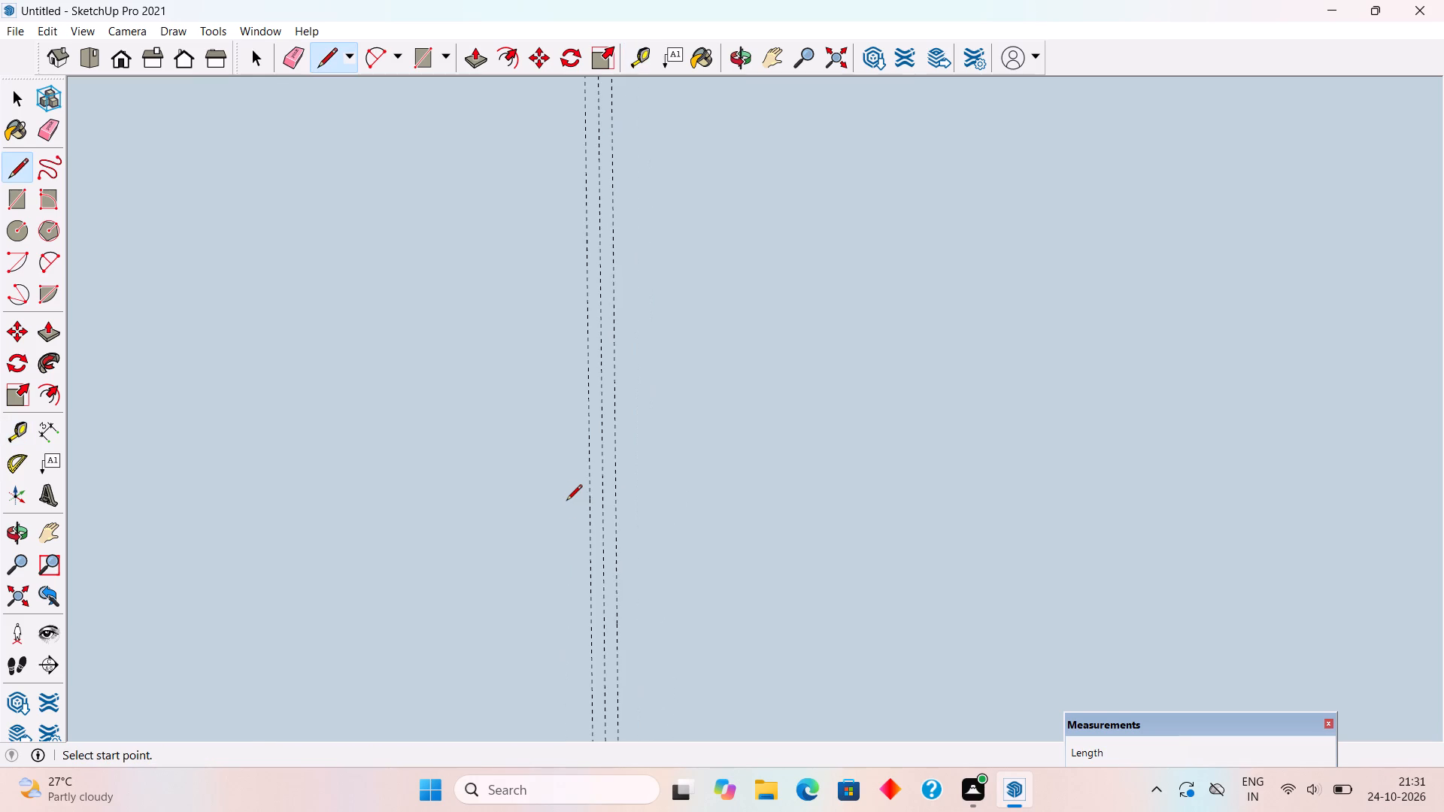
scroll(567, 501, "down", 6)
scroll(508, 473, "down", 17)
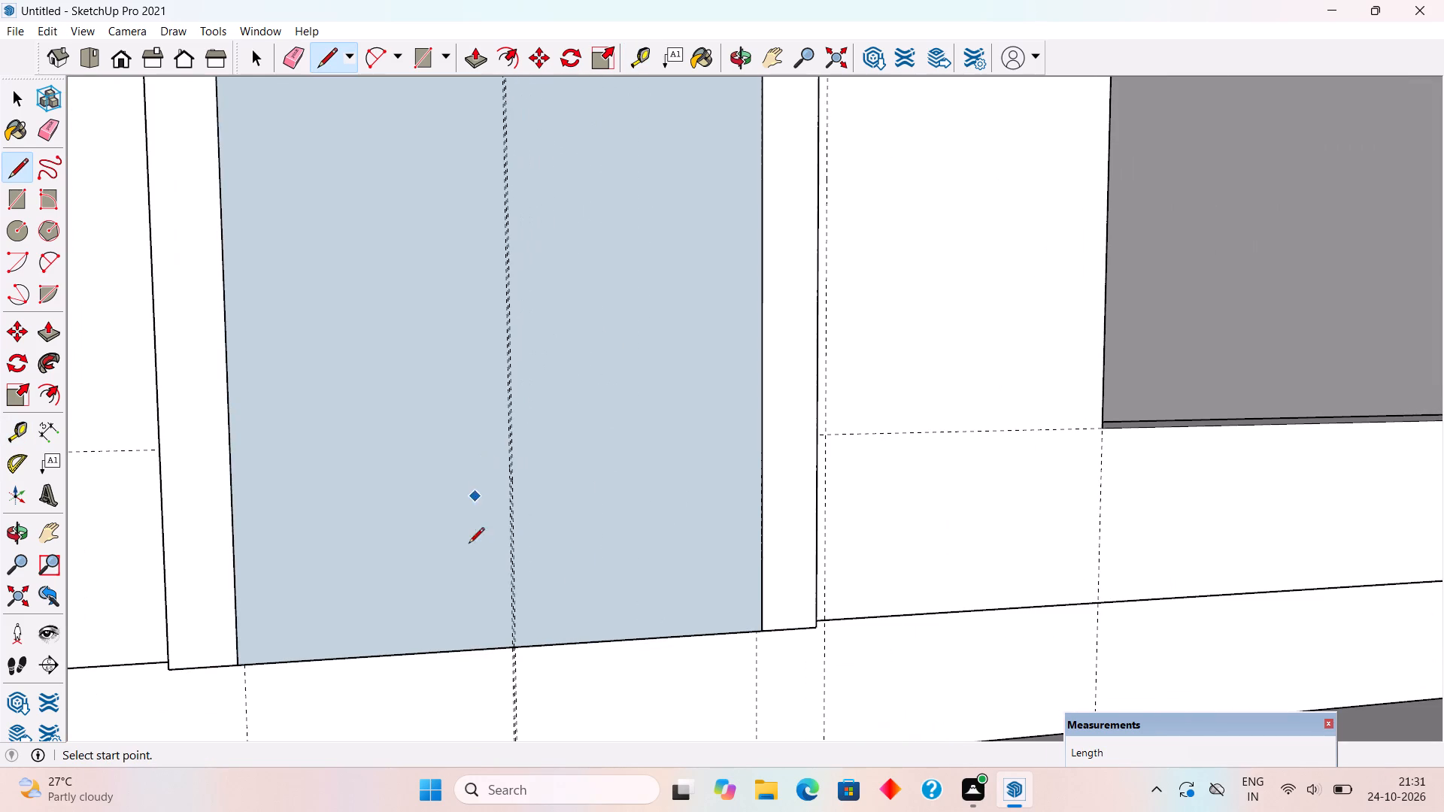
scroll(466, 646, "up", 15)
scroll(557, 635, "up", 1)
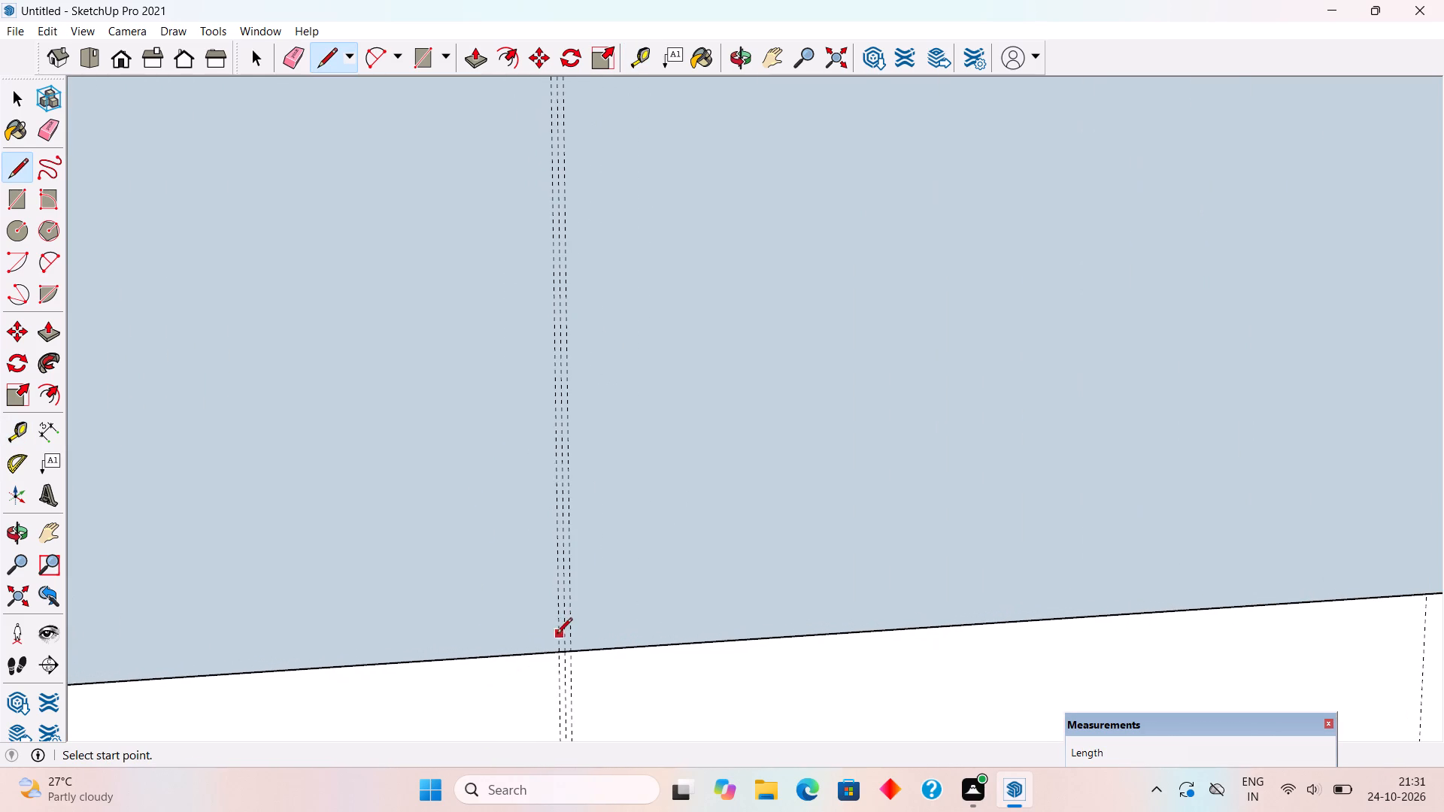
left_click(558, 651)
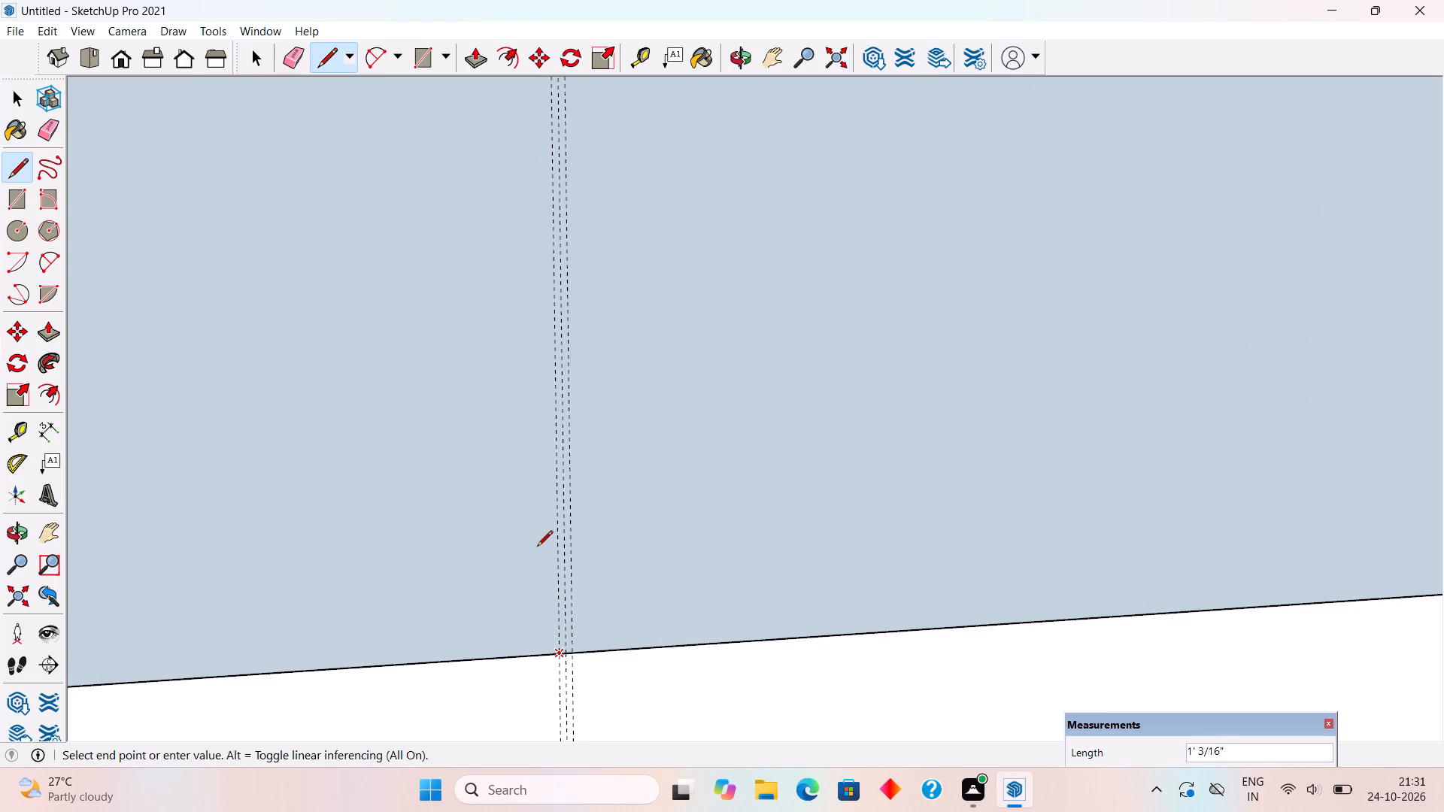
scroll(535, 542, "down", 20)
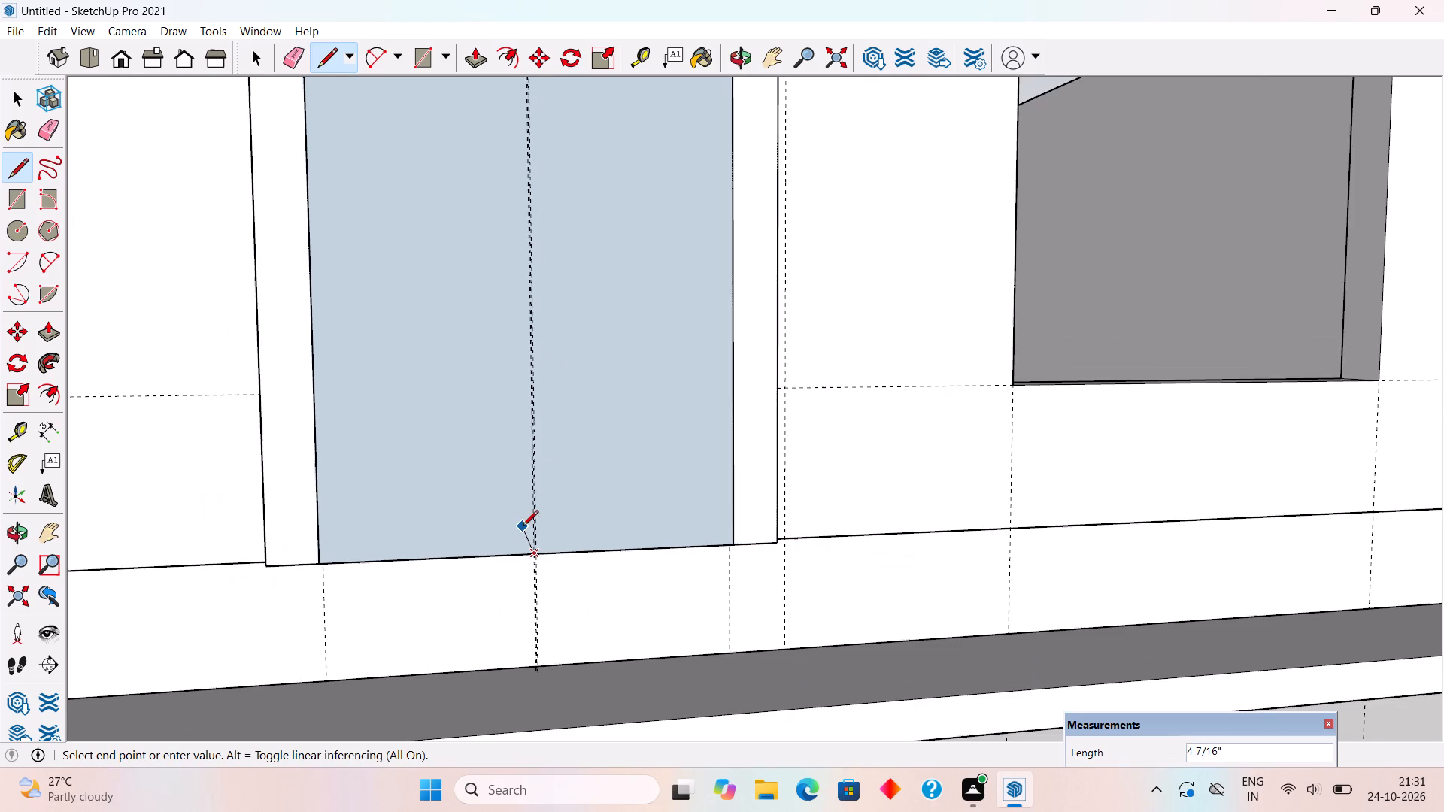
scroll(523, 527, "down", 1)
scroll(539, 407, "down", 5)
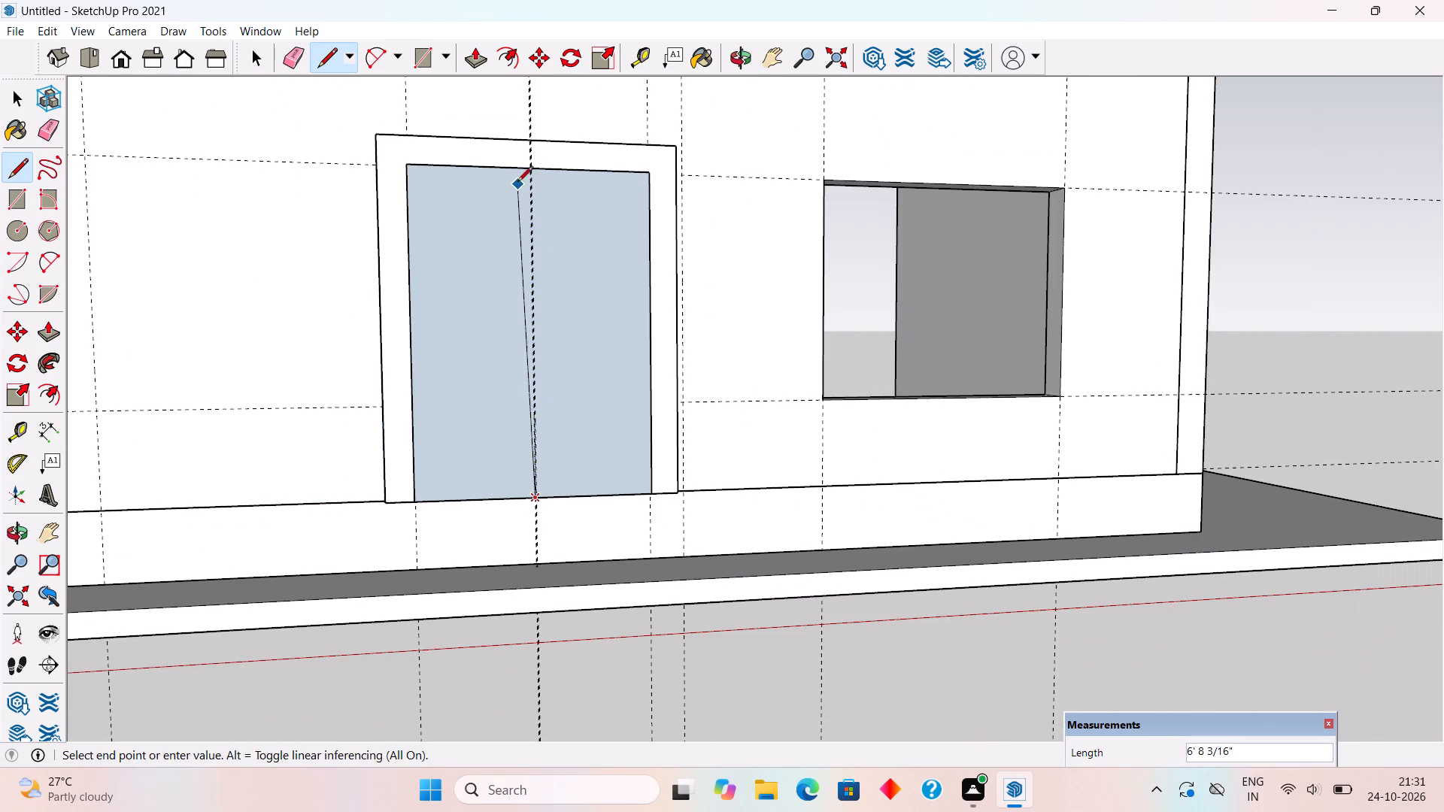
scroll(517, 180, "up", 18)
scroll(534, 182, "up", 4)
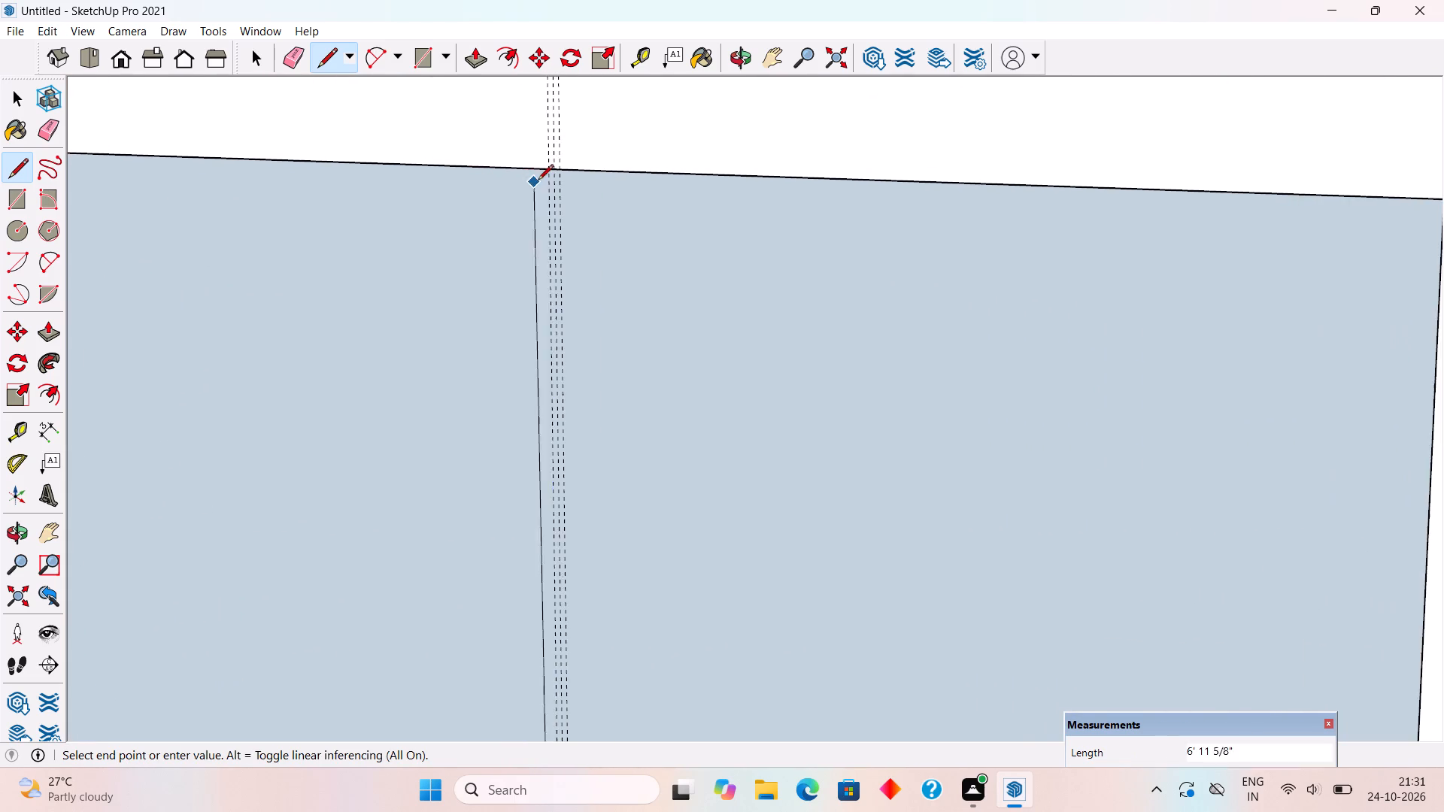
scroll(540, 180, "up", 3)
left_click(553, 168)
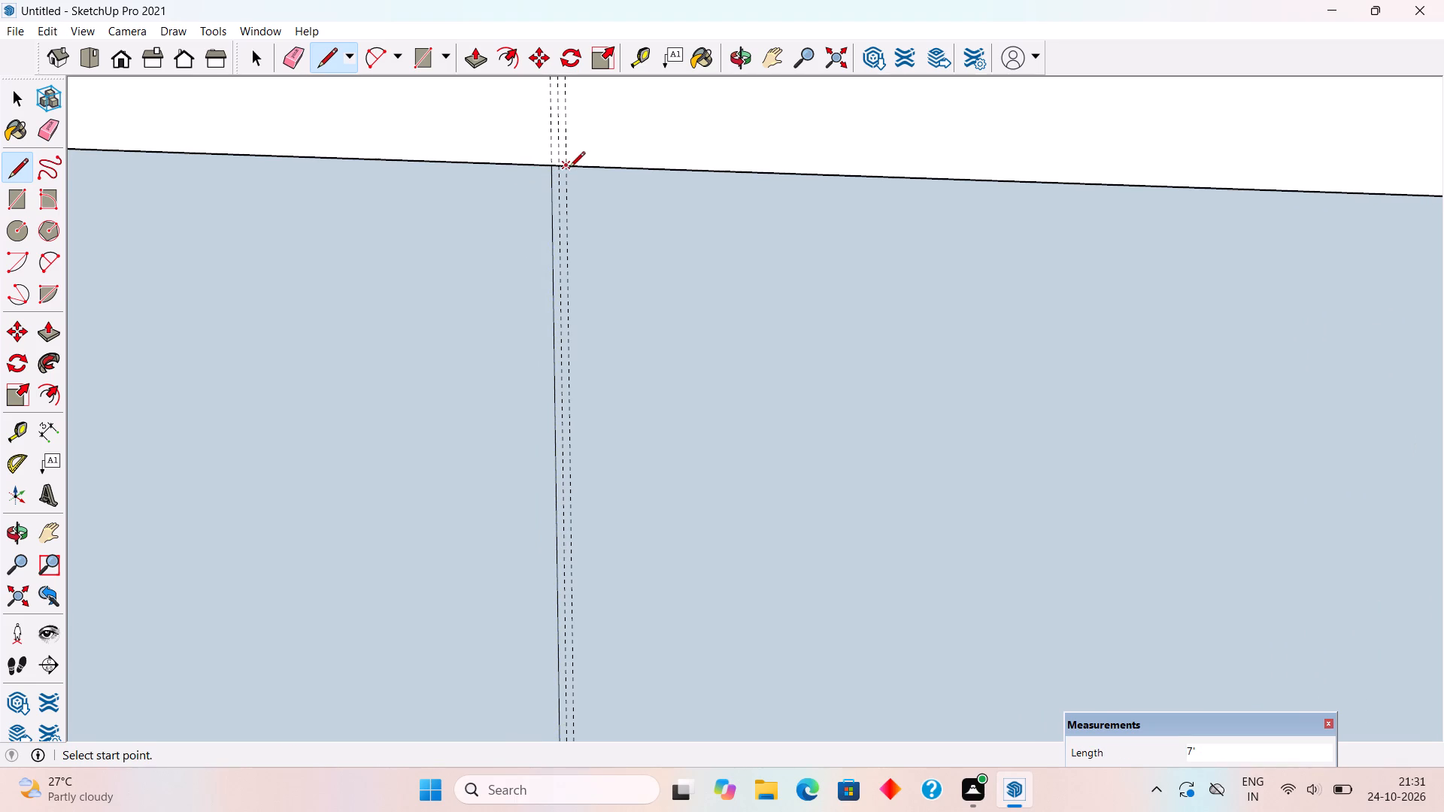
Draw a 7' vertical line along the right offset guide, from the door panel's top edge to its bottom edge.
left_click(569, 168)
scroll(547, 241, "down", 4)
scroll(533, 307, "down", 16)
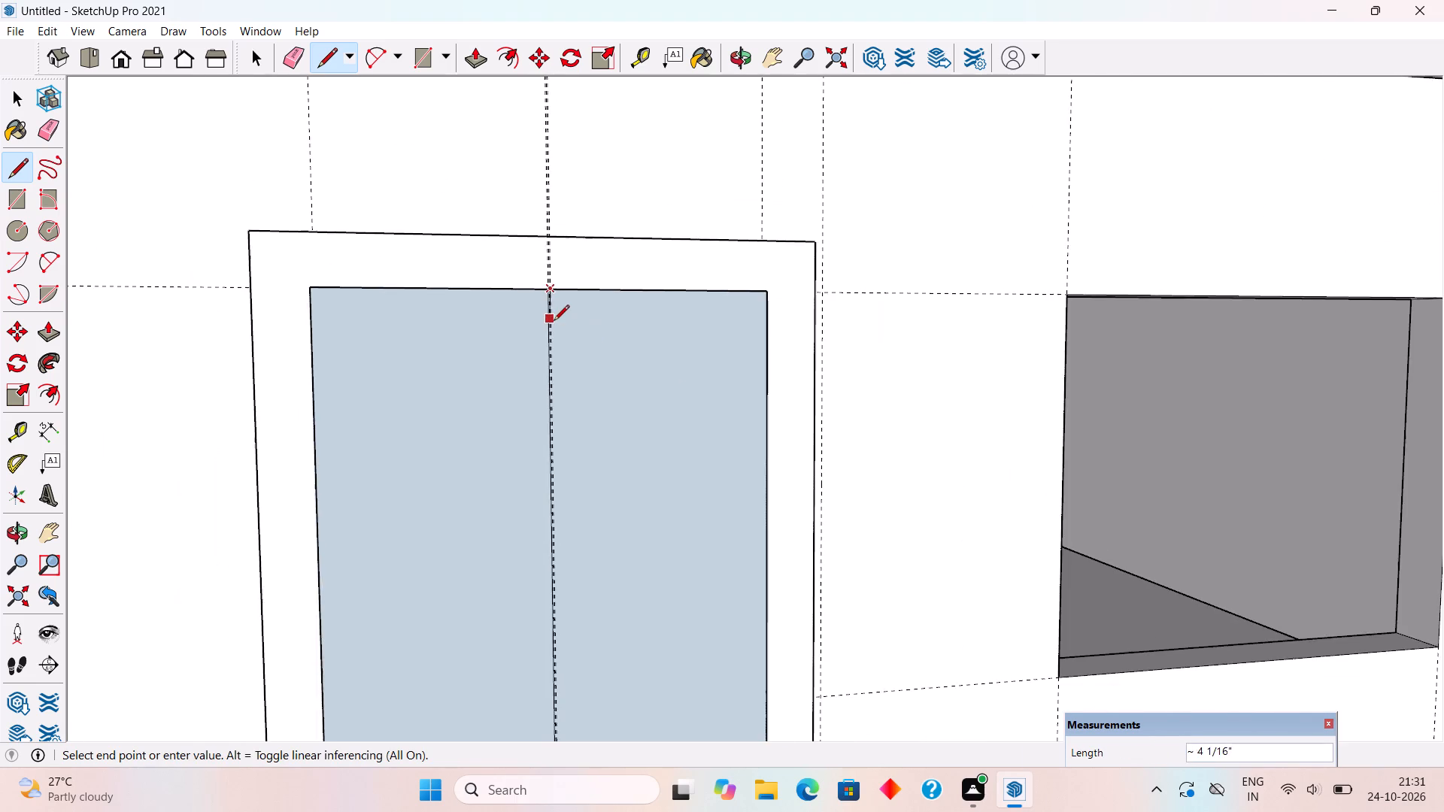
scroll(554, 322, "down", 5)
scroll(538, 717, "up", 11)
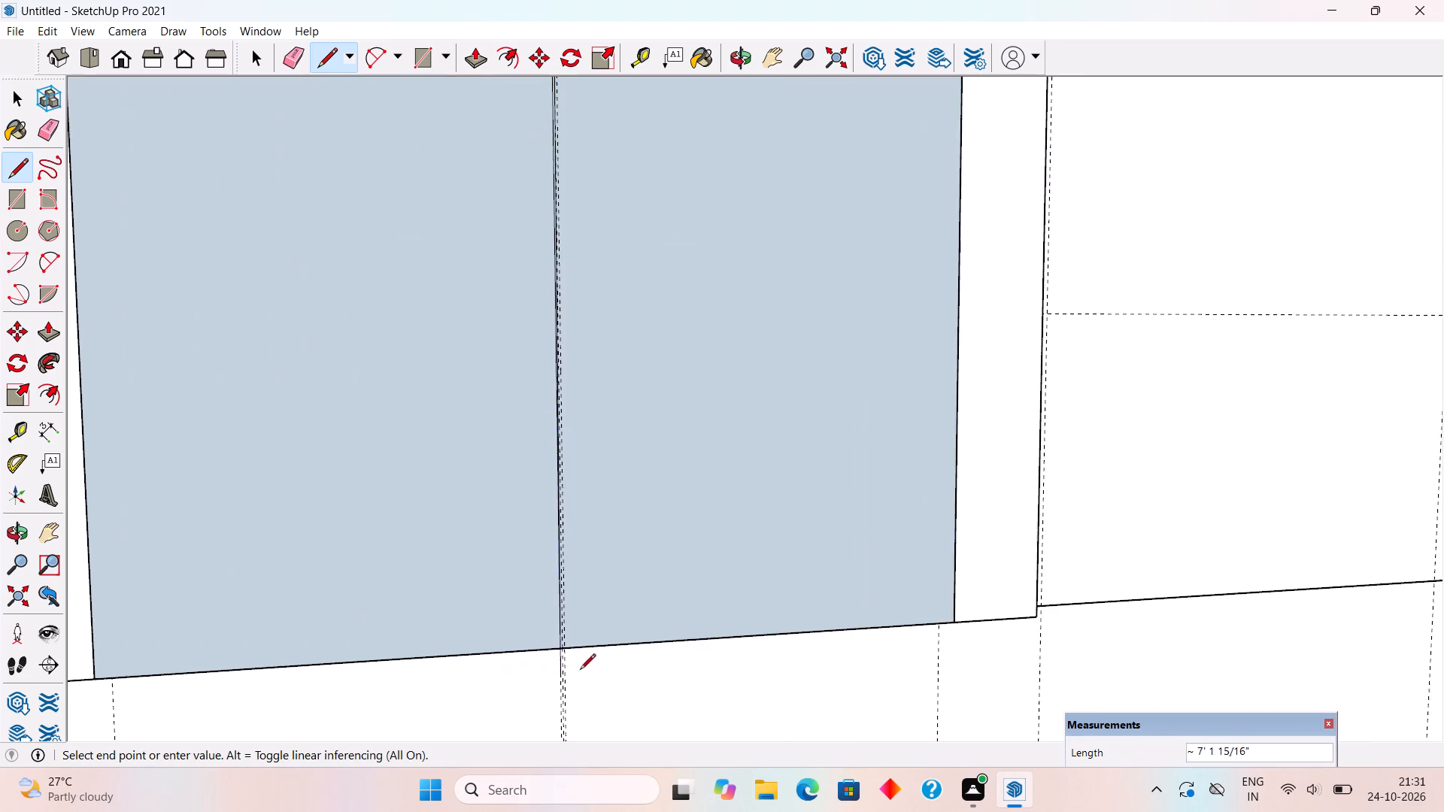
scroll(581, 655, "up", 13)
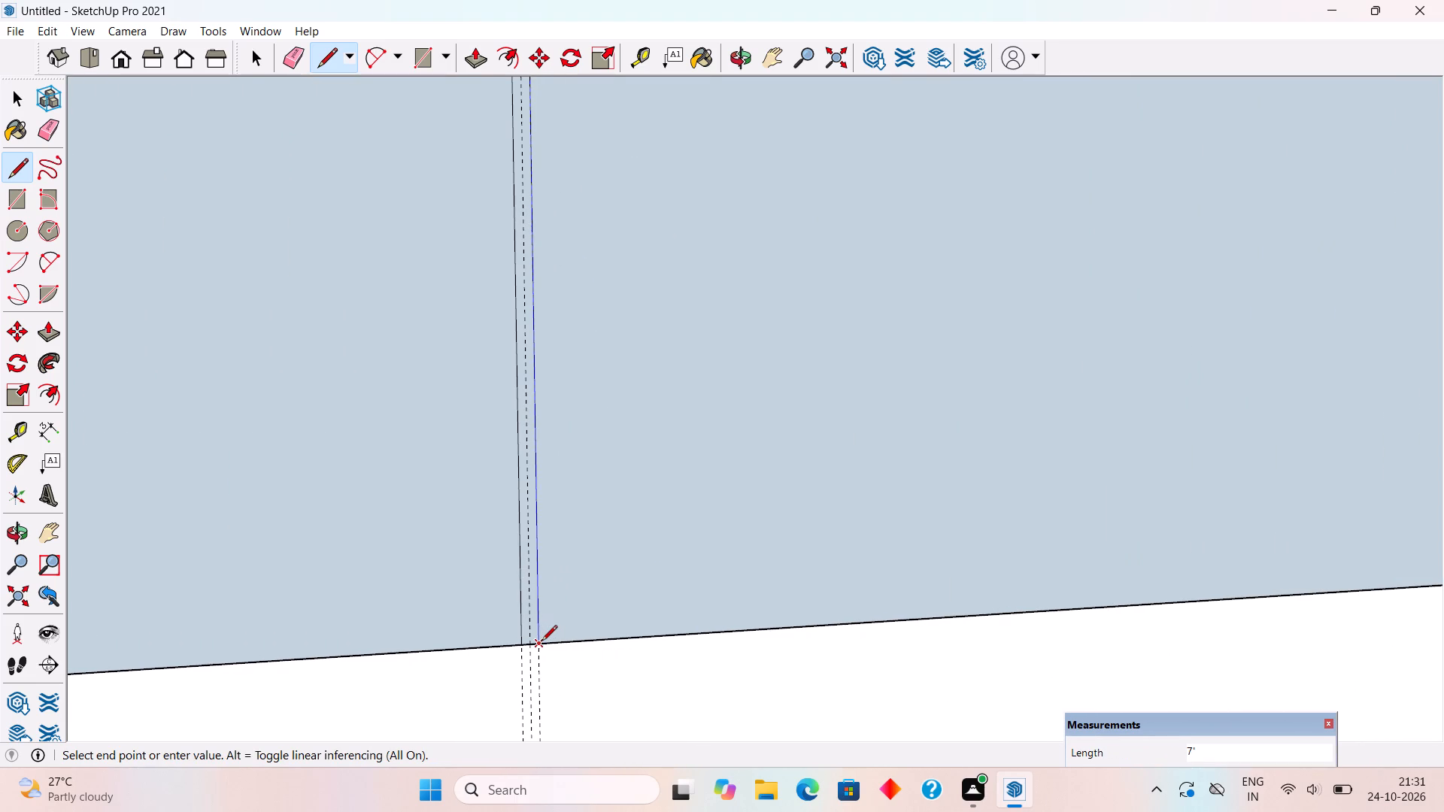
left_click(541, 642)
key("r")
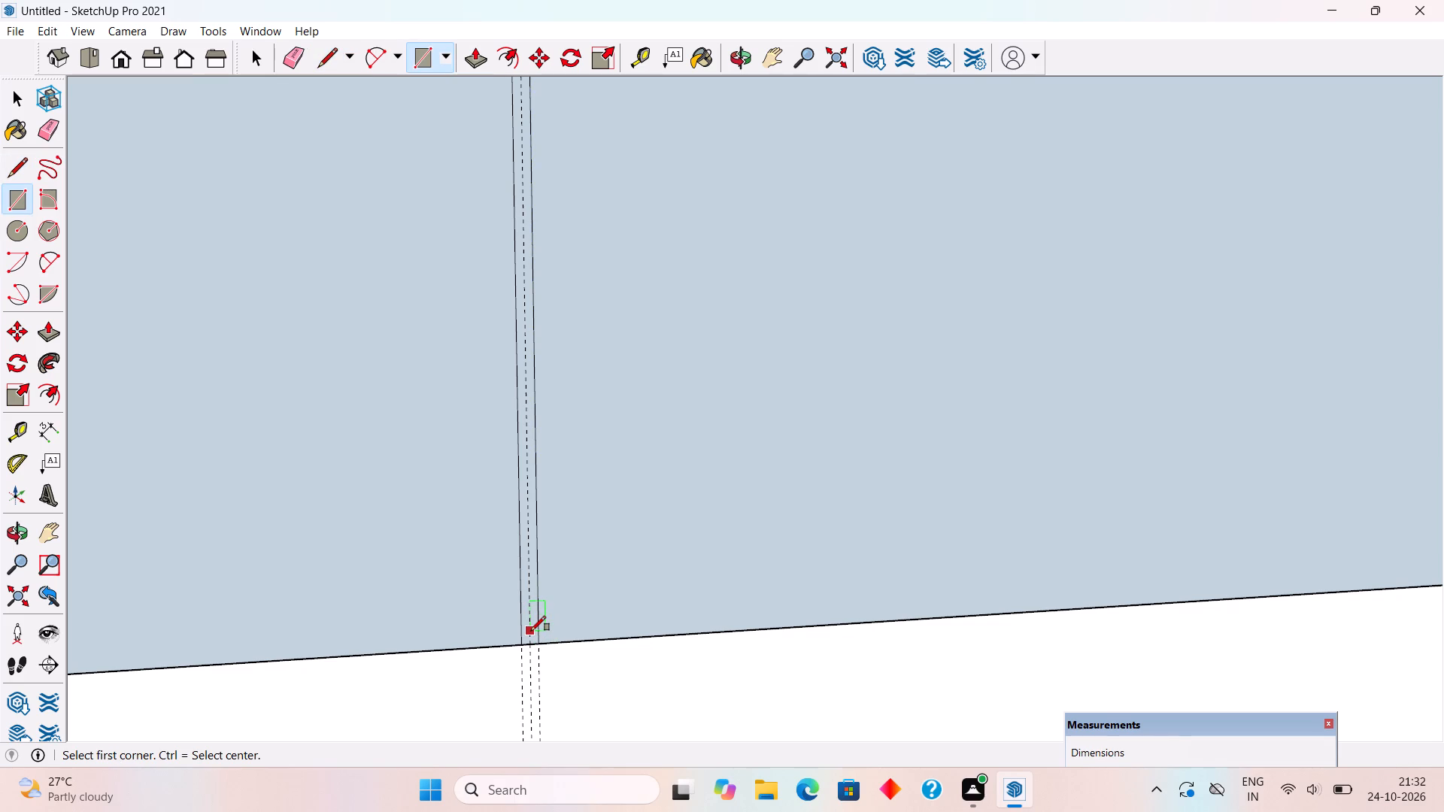
key("space")
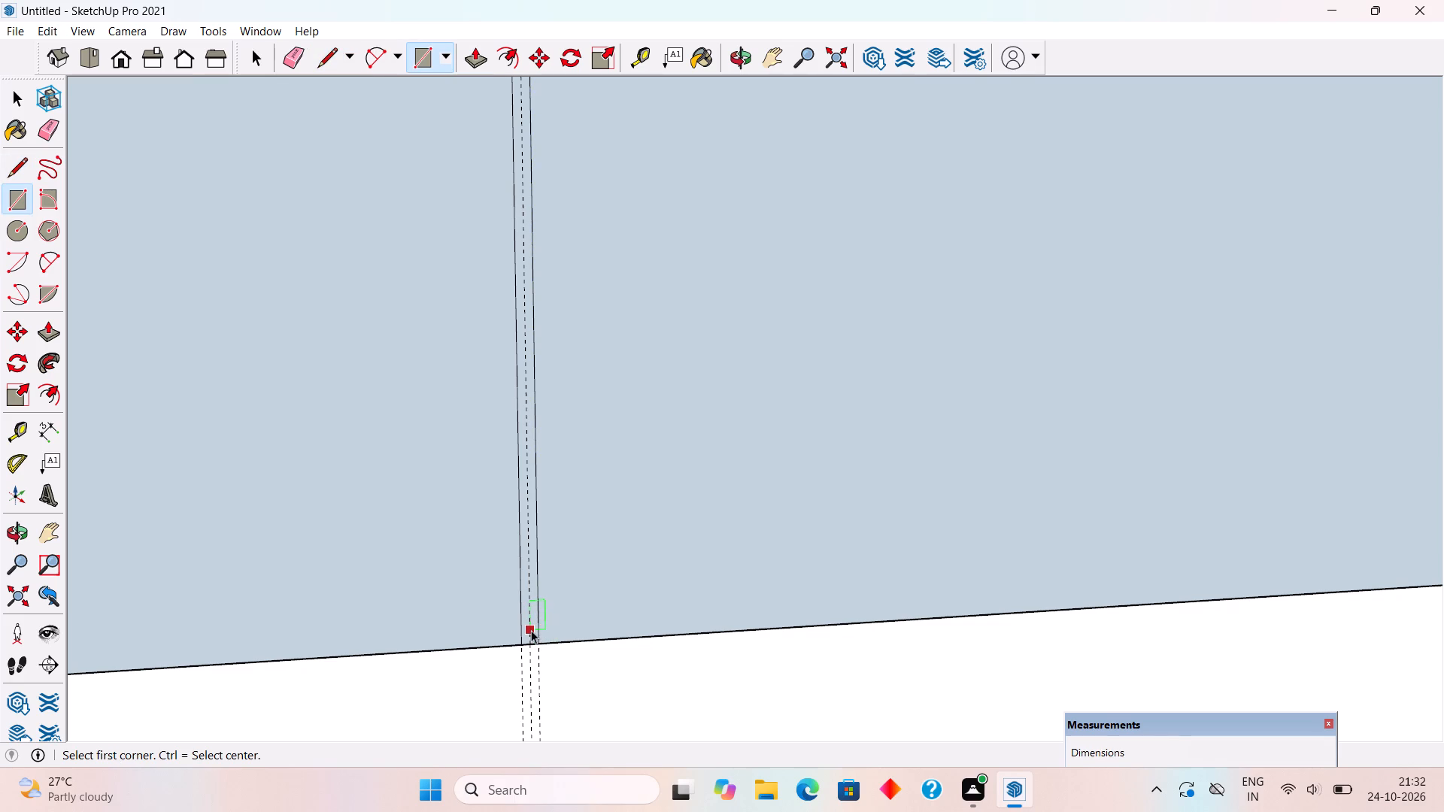
Delete the centre guide and the narrow face strip between the two vertical lines on the door panel.
left_click(531, 630)
key("Delete")
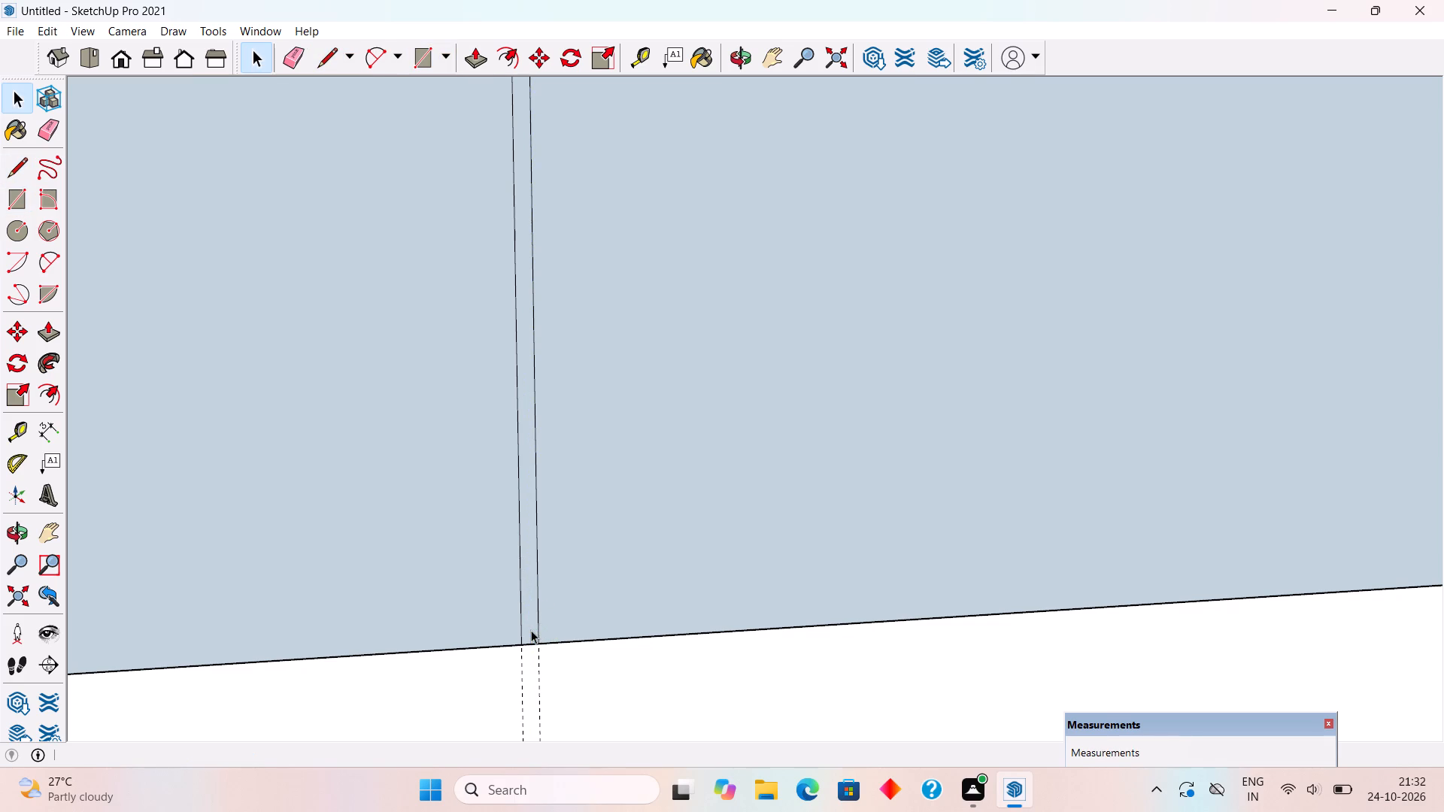
left_click(528, 627)
key("Delete")
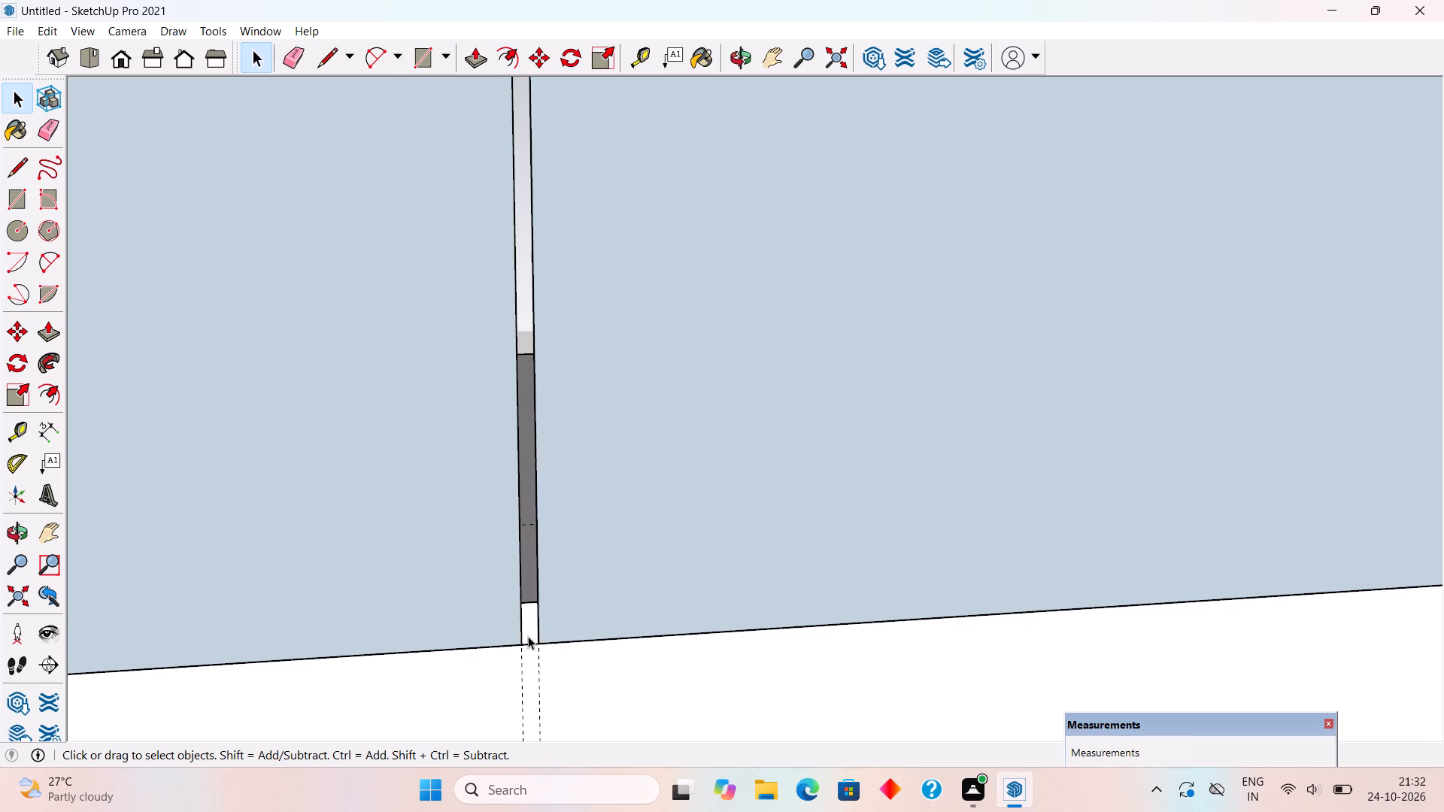
Delete the short bottom and top edges that close the centre gap between the two door leaves.
left_click(530, 644)
key("Delete")
scroll(531, 644, "down", 12)
scroll(590, 526, "down", 17)
scroll(569, 258, "up", 18)
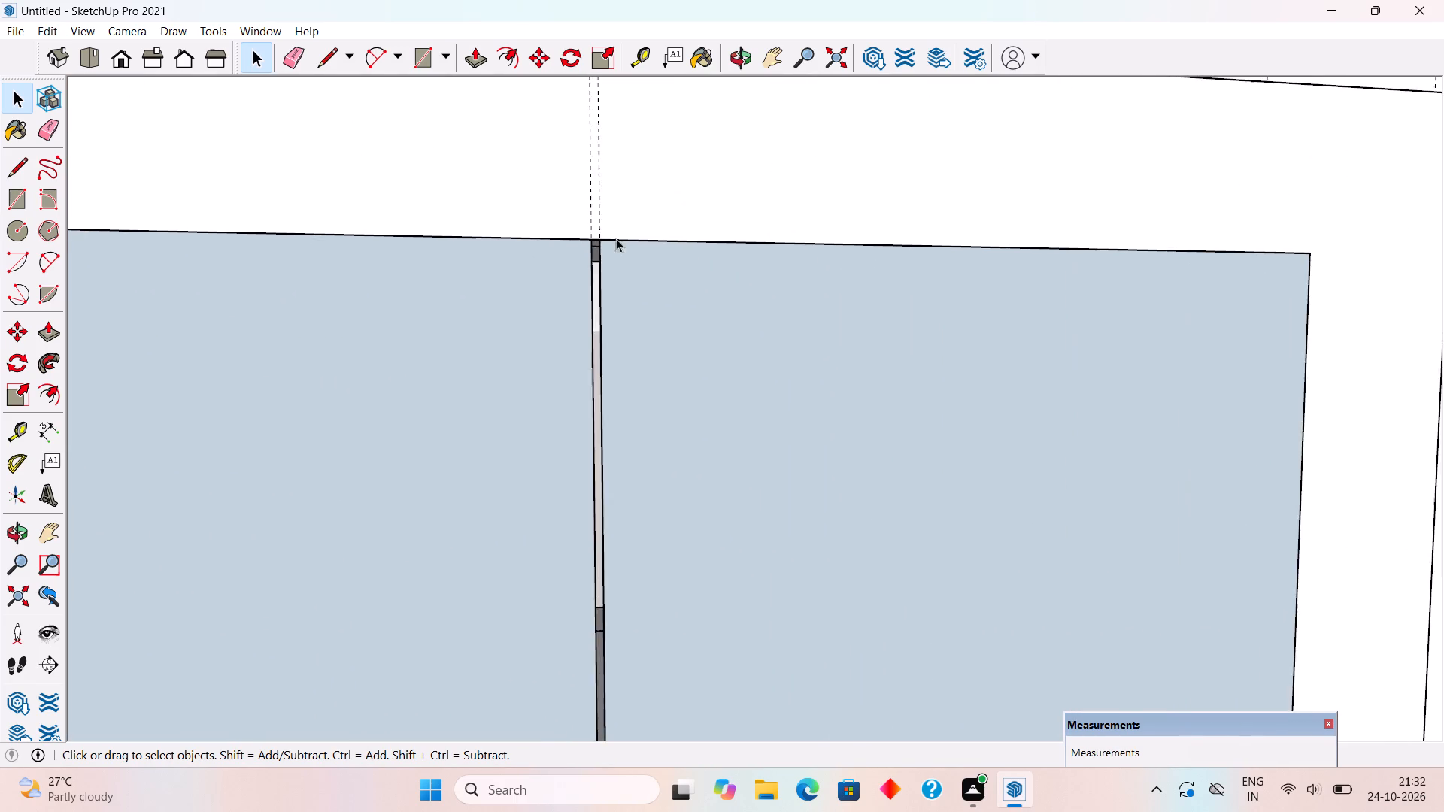
scroll(616, 238, "up", 20)
scroll(616, 238, "up", 3)
middle_click_drag(584, 244, 581, 273)
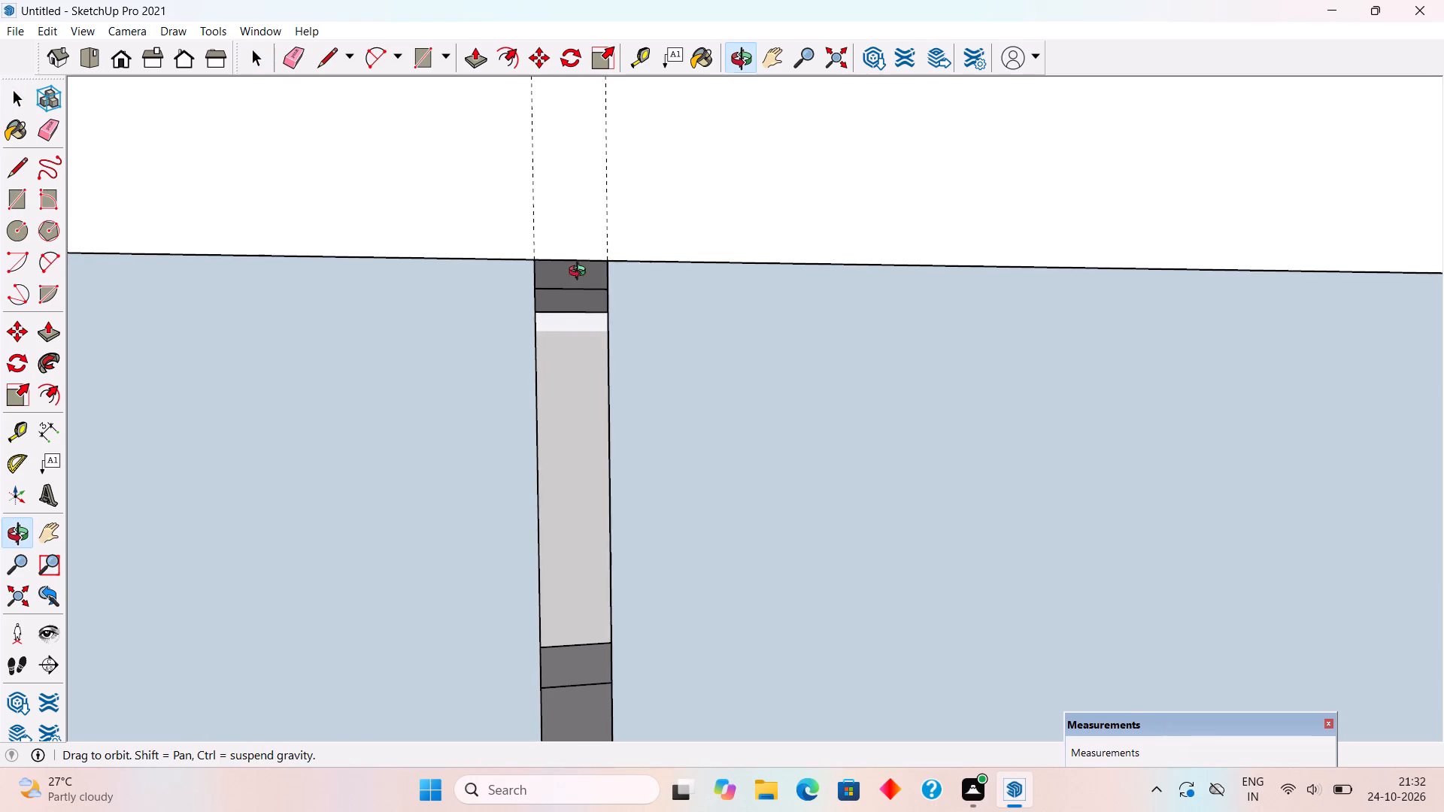
middle_click_drag(581, 273, 581, 408)
scroll(553, 274, "up", 5)
scroll(560, 261, "down", 8)
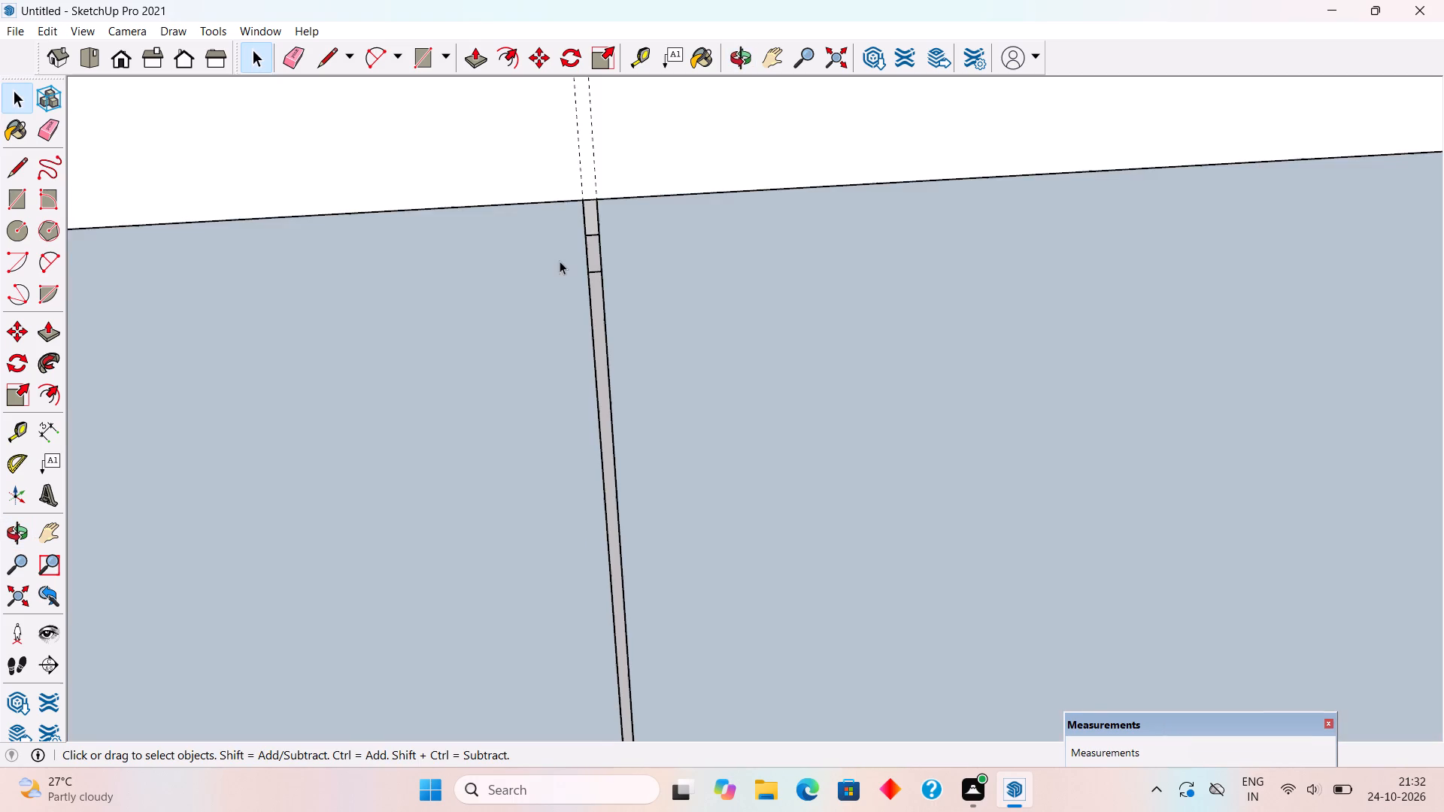
left_click(589, 204)
scroll(582, 208, "up", 3)
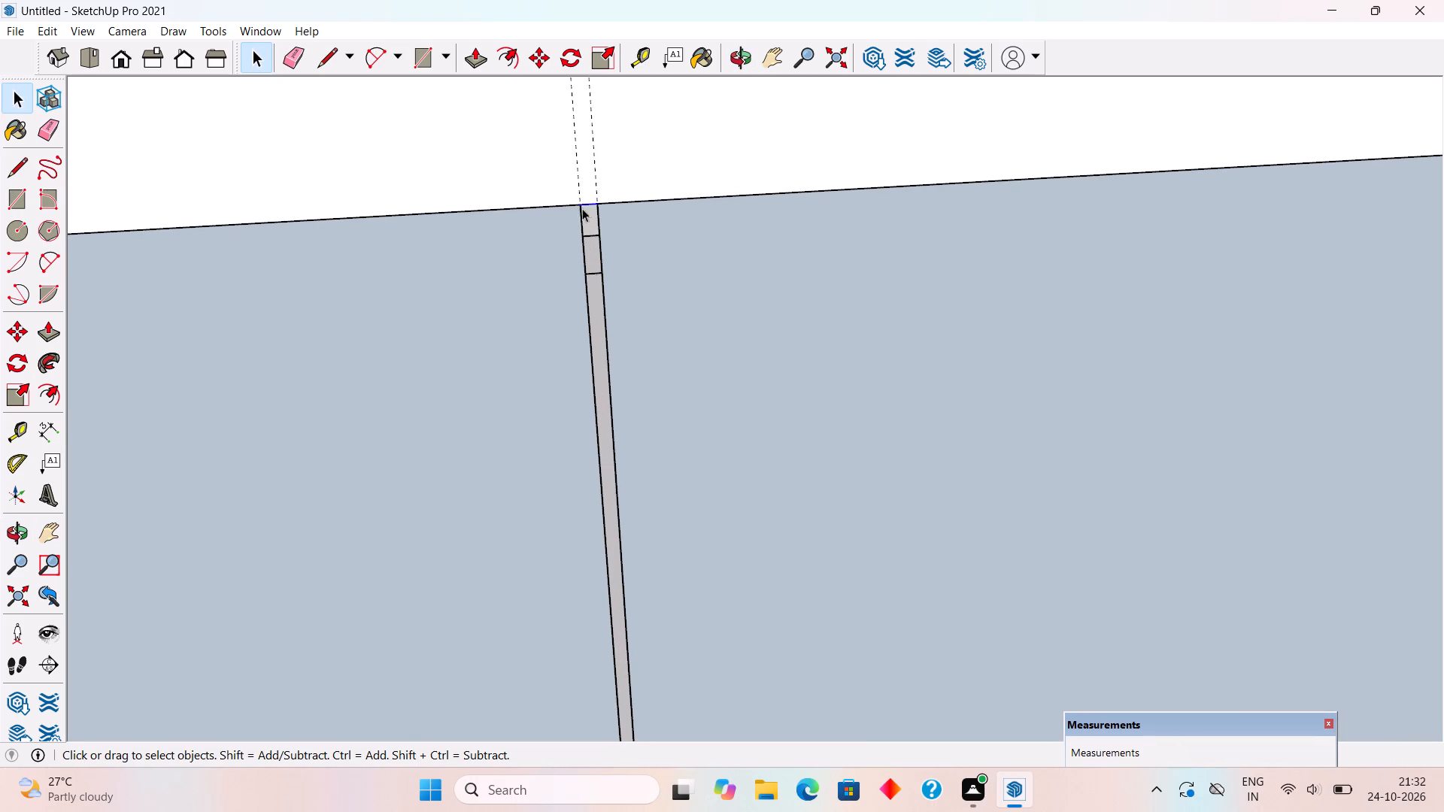
scroll(582, 208, "up", 5)
key("Delete")
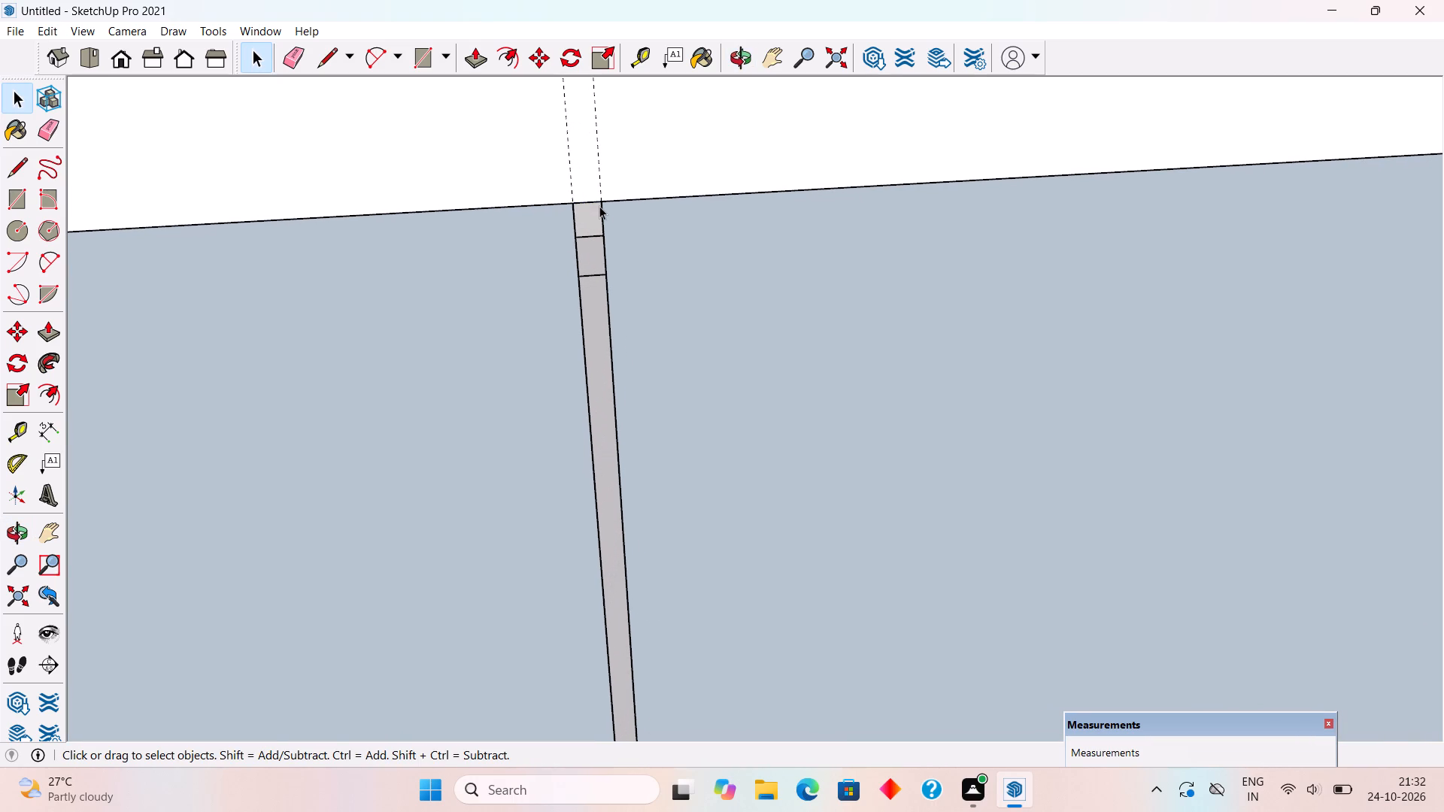
Offset the outlines of the left and right door leaves inward by 4" each.
scroll(595, 228, "down", 8)
scroll(590, 346, "down", 7)
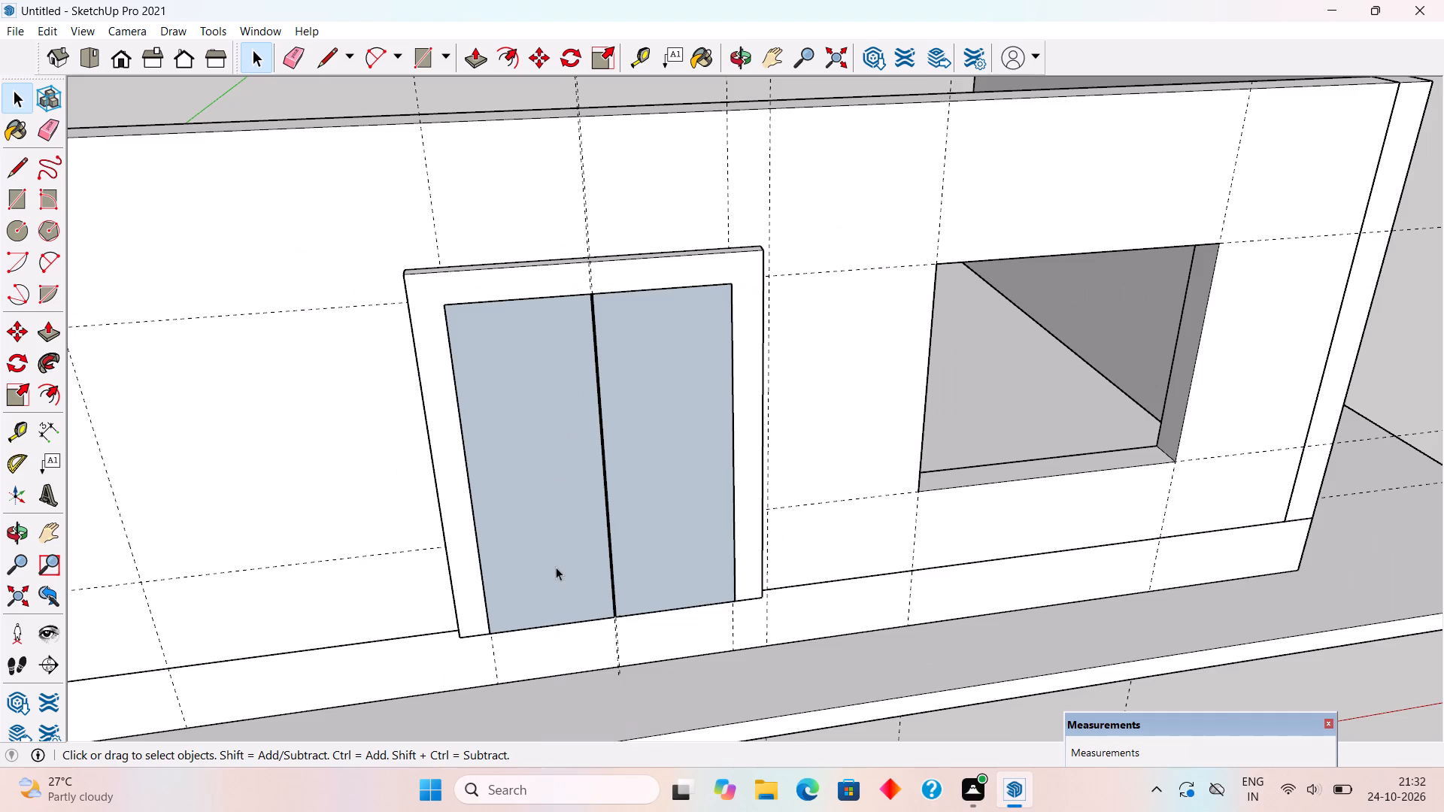
middle_click_drag(554, 555, 547, 447)
scroll(506, 715, "up", 5)
key("t")
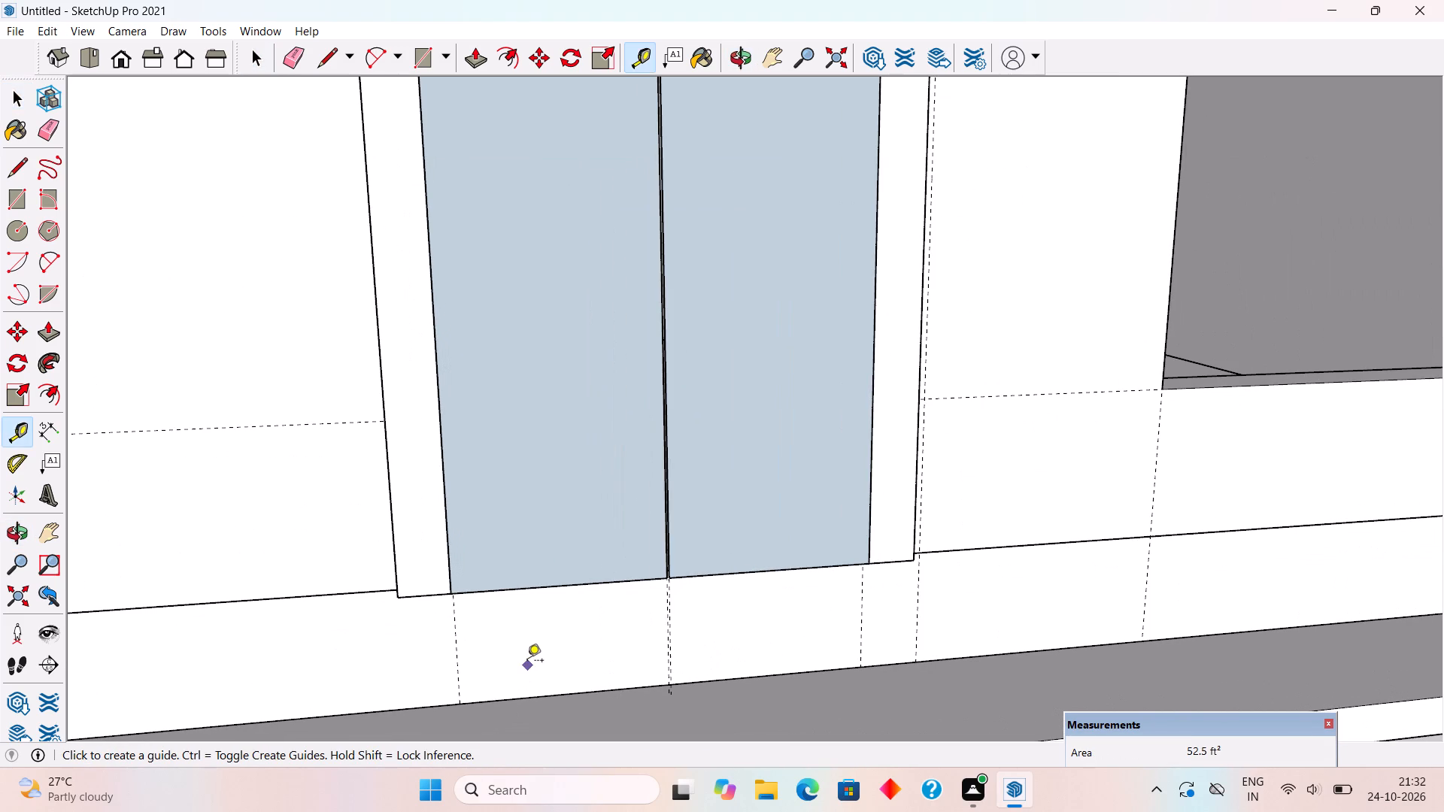
key("f")
left_click(566, 571)
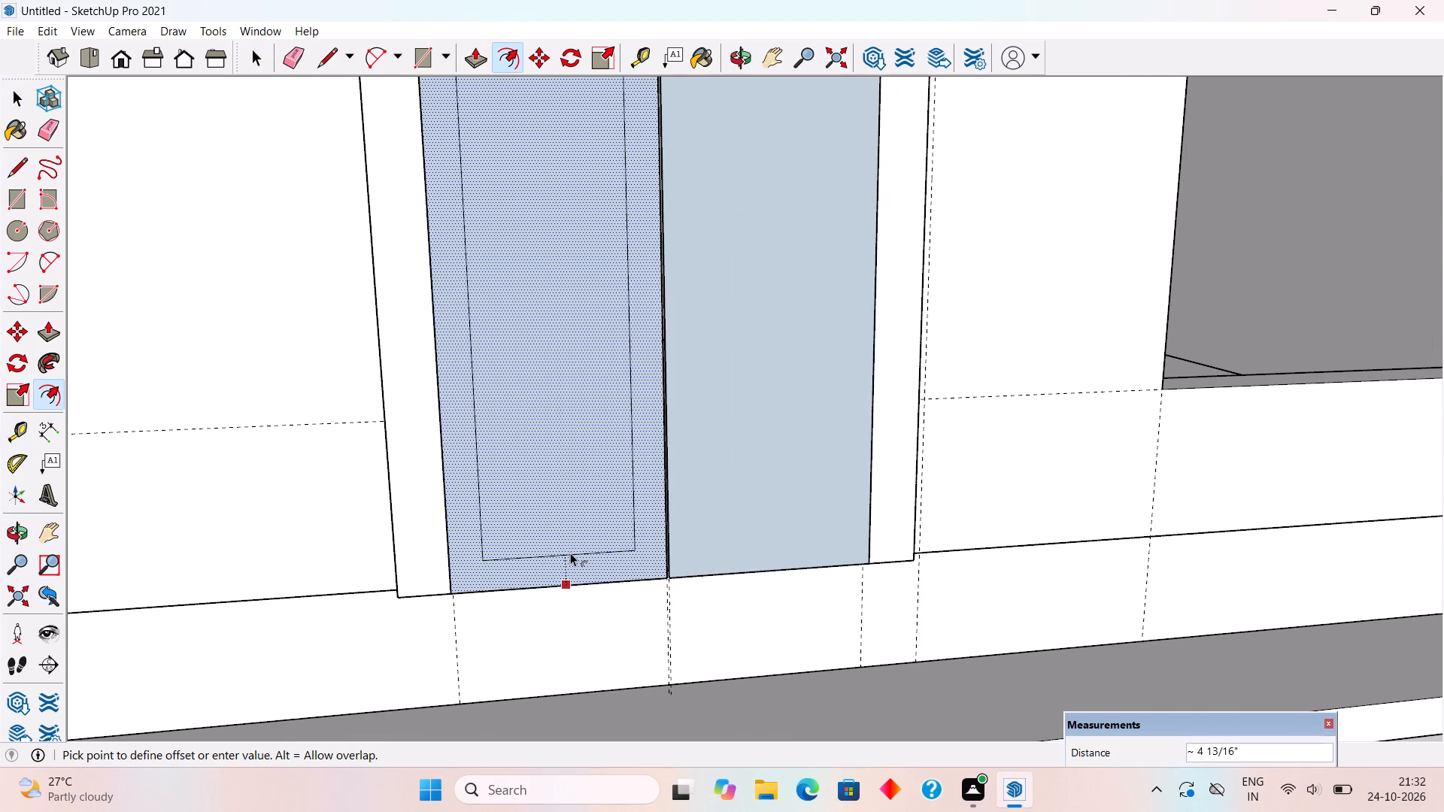
type("4\"")
key("Return")
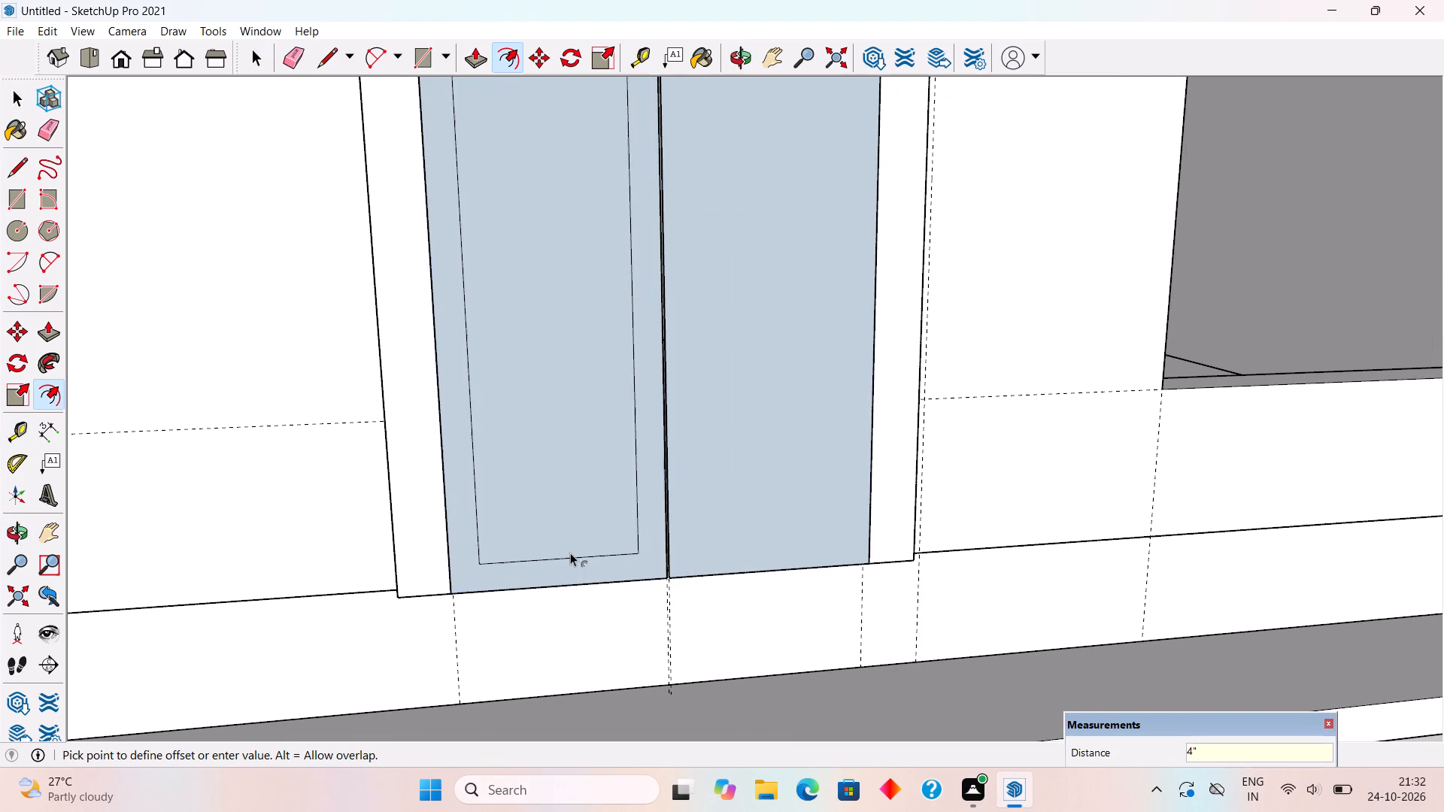
left_click(736, 560)
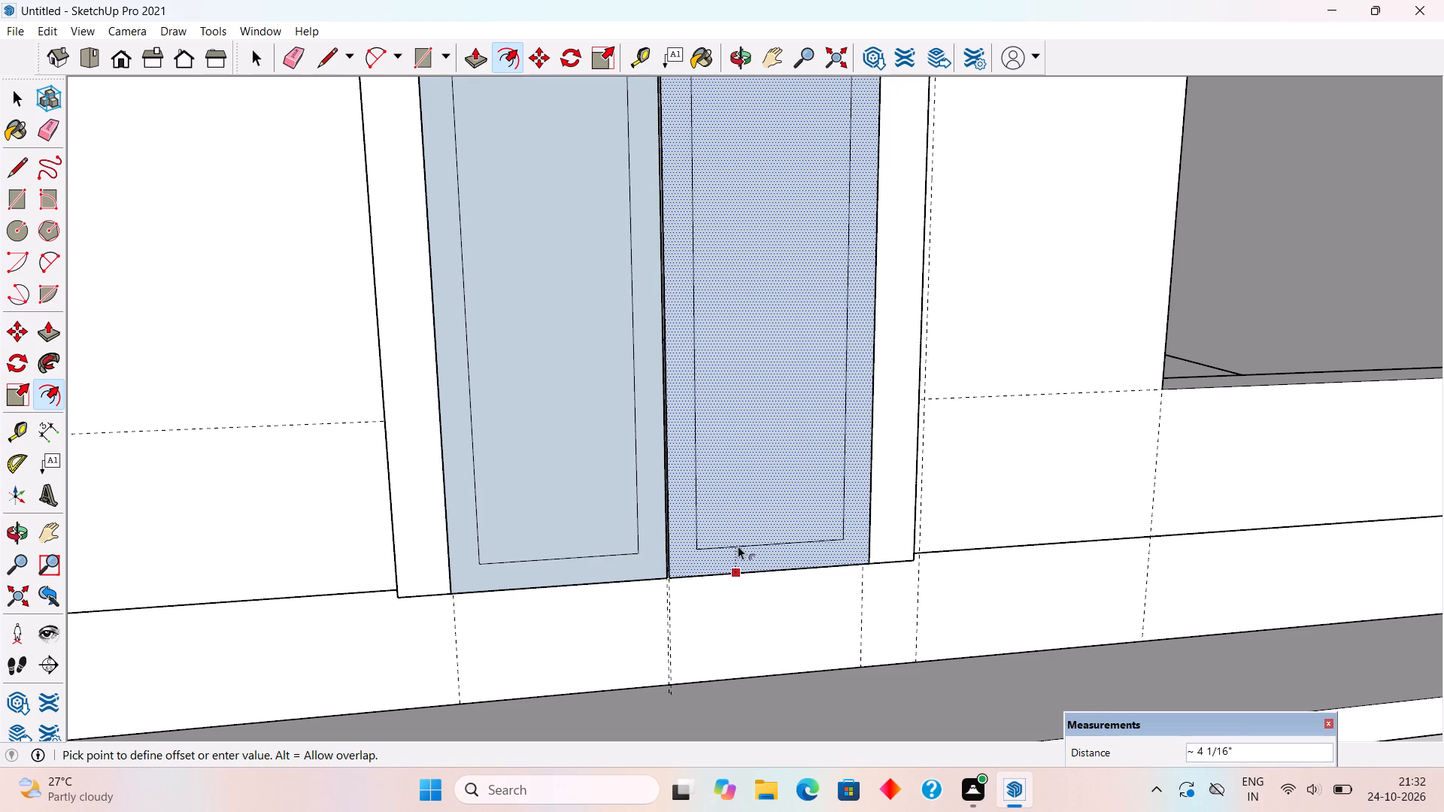
type("4\"")
key("Return")
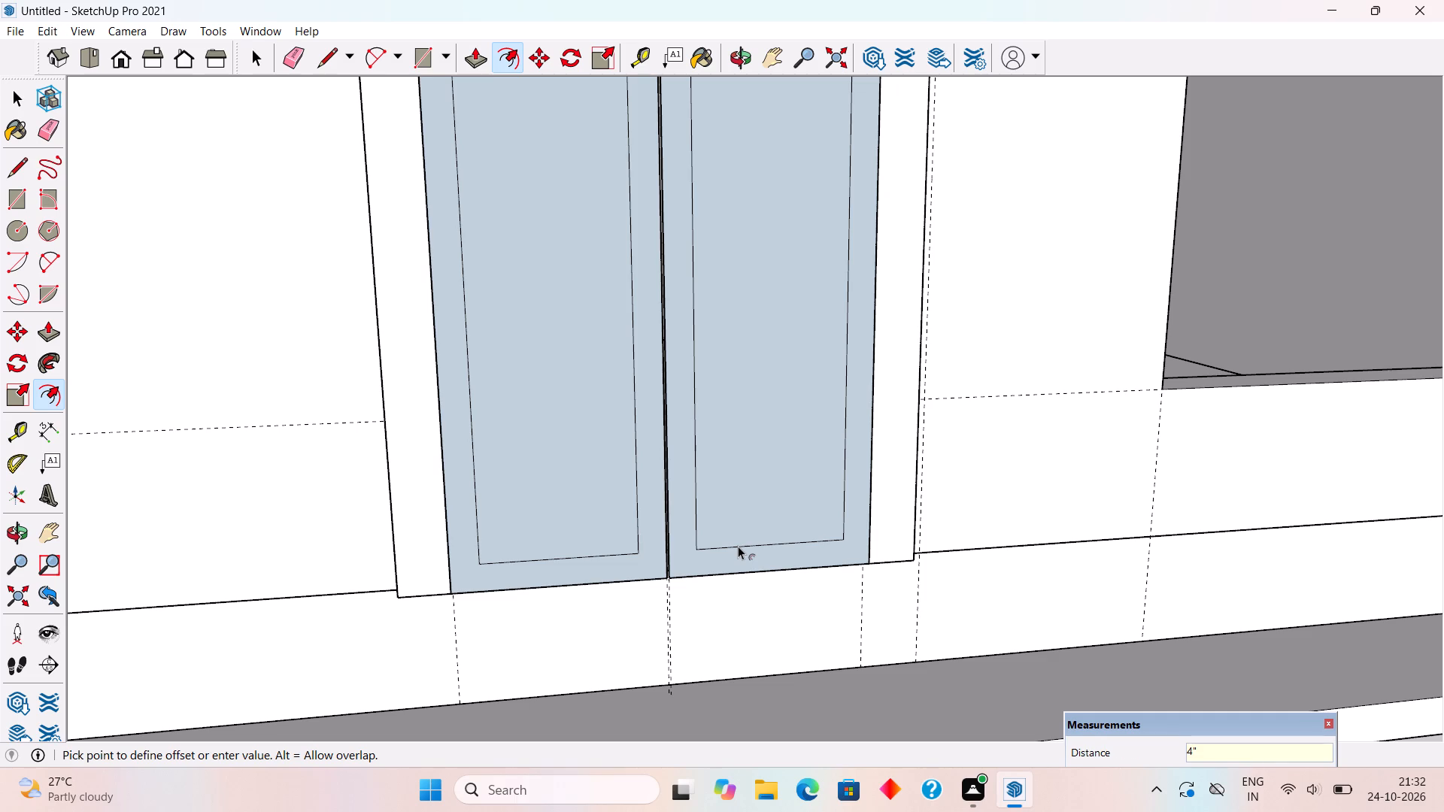
Delete the inner faces of both door leaves, leaving open frames.
key("space")
left_click(718, 500)
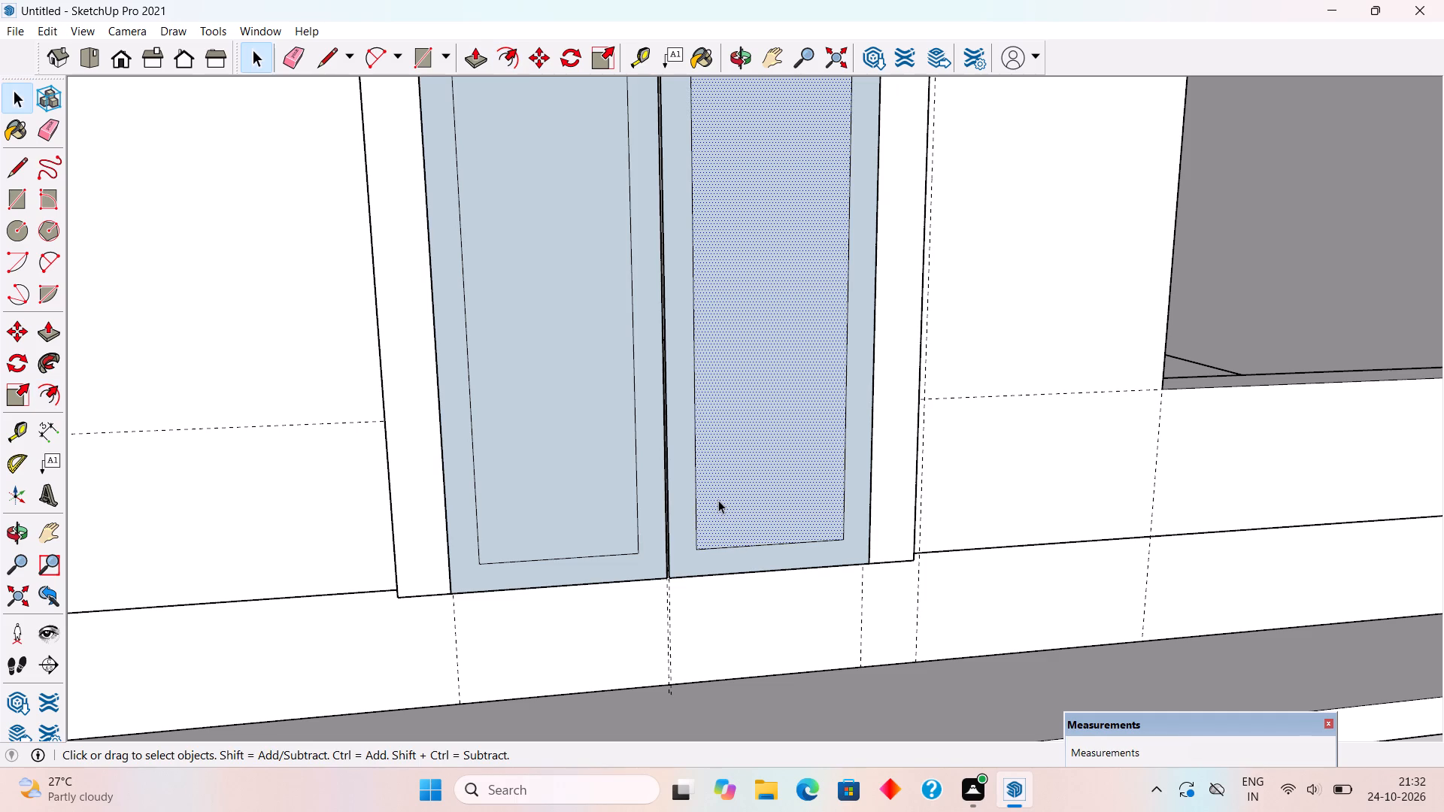
key("Delete")
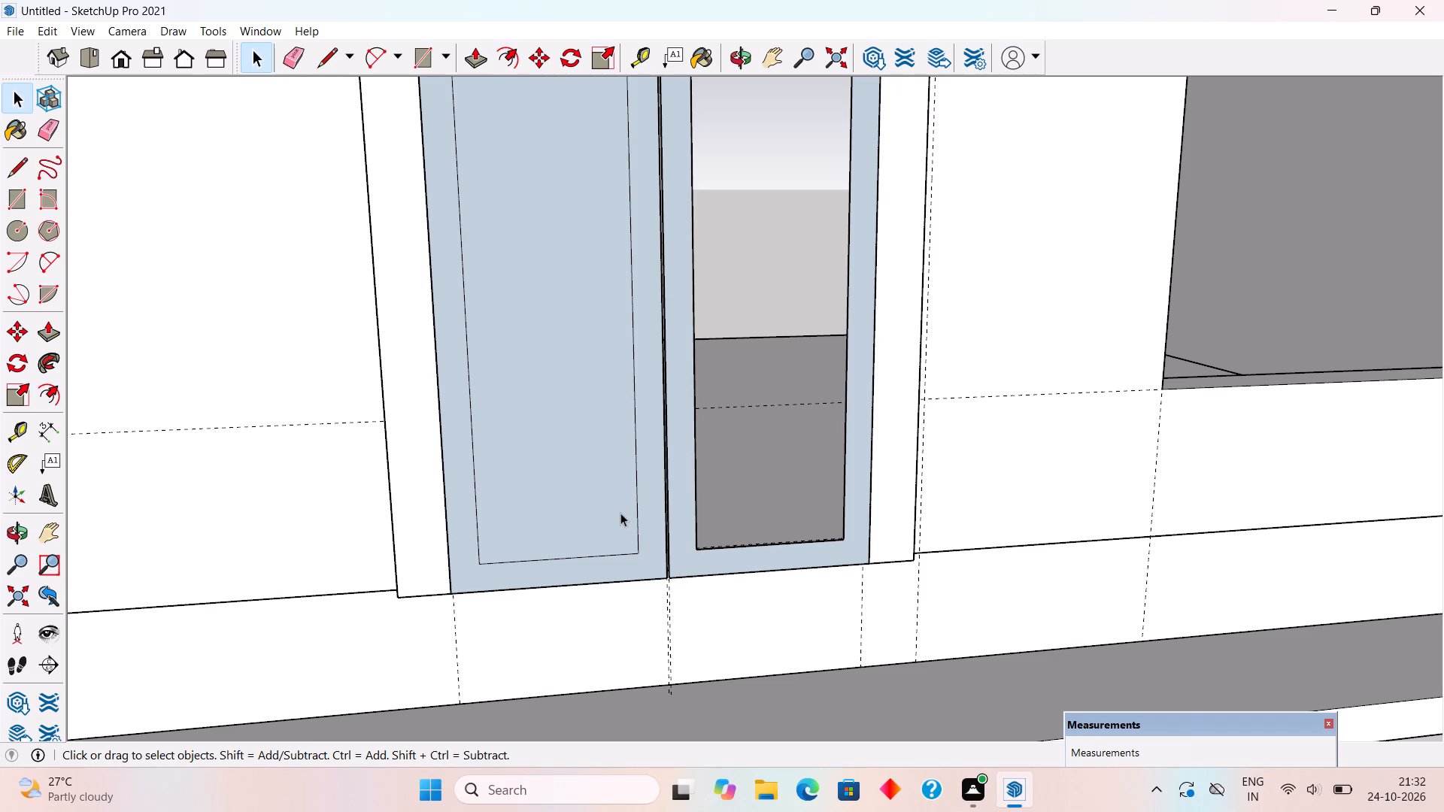
left_click(620, 513)
key("Delete")
Extrude the right door-leaf frame outward 3" and the left door-leaf frame to the same depth.
left_click(698, 569)
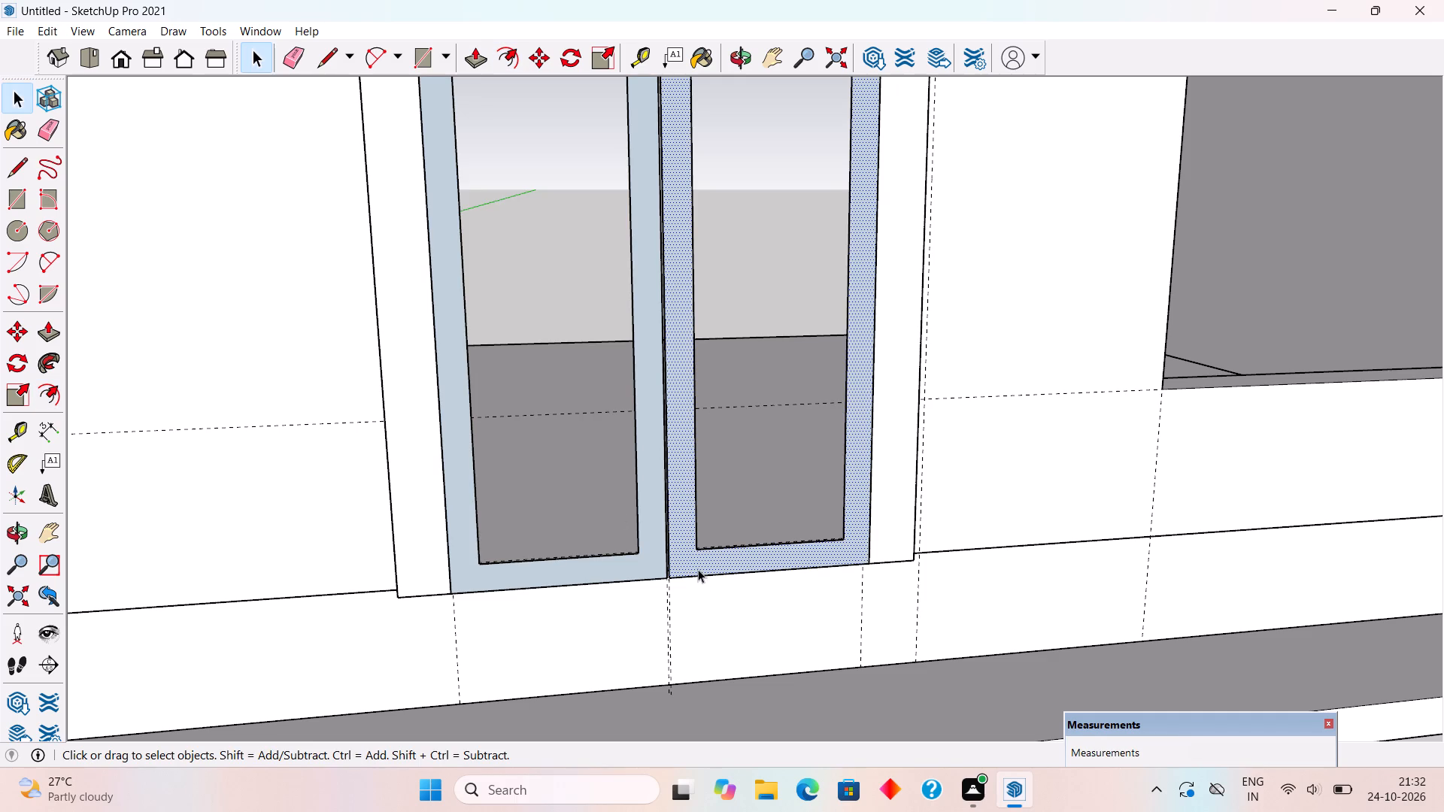
key("p")
left_click(698, 569)
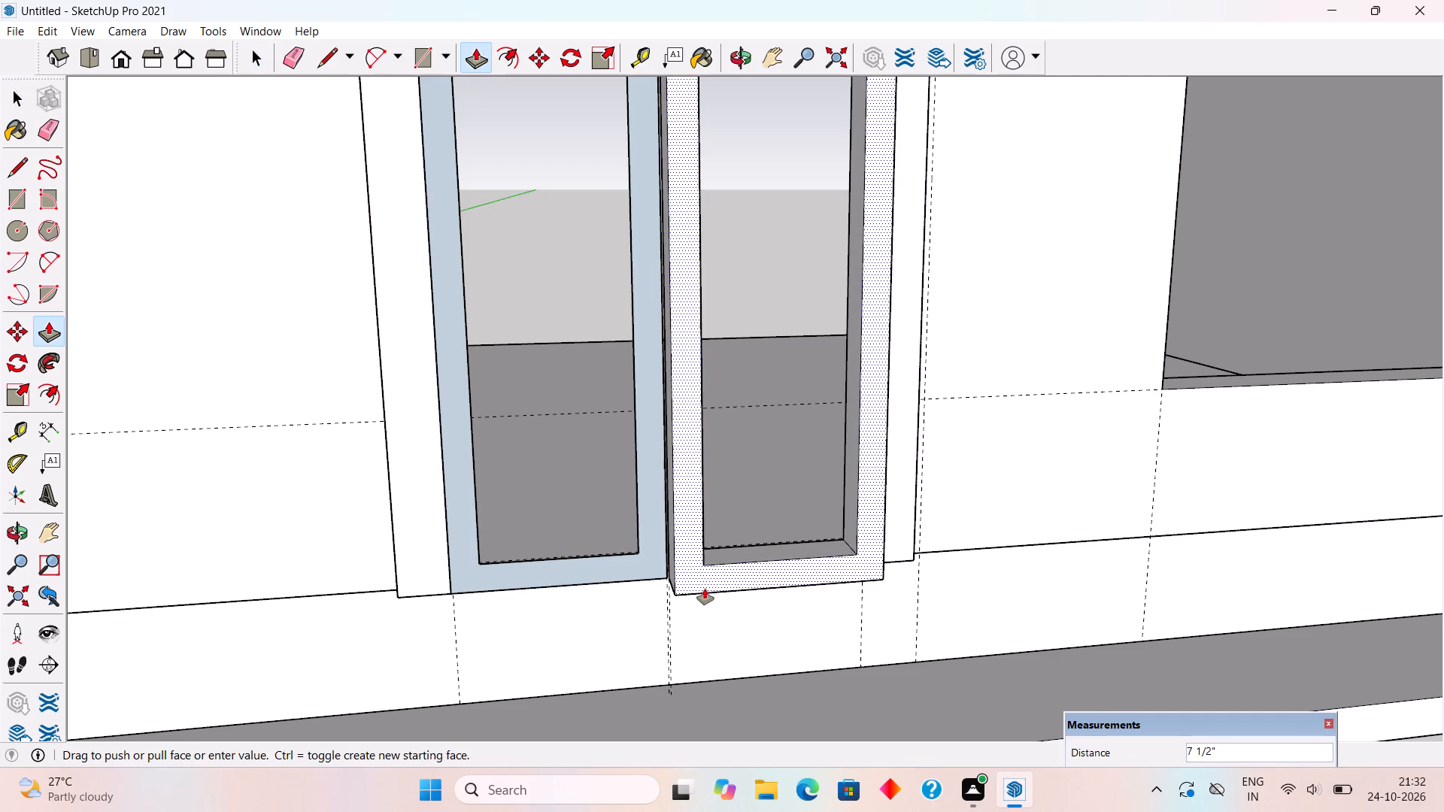
key("3")
key("shift+quotedbl")
key("shift+quotedbl")
key("shift+quotedbl")
key("Return")
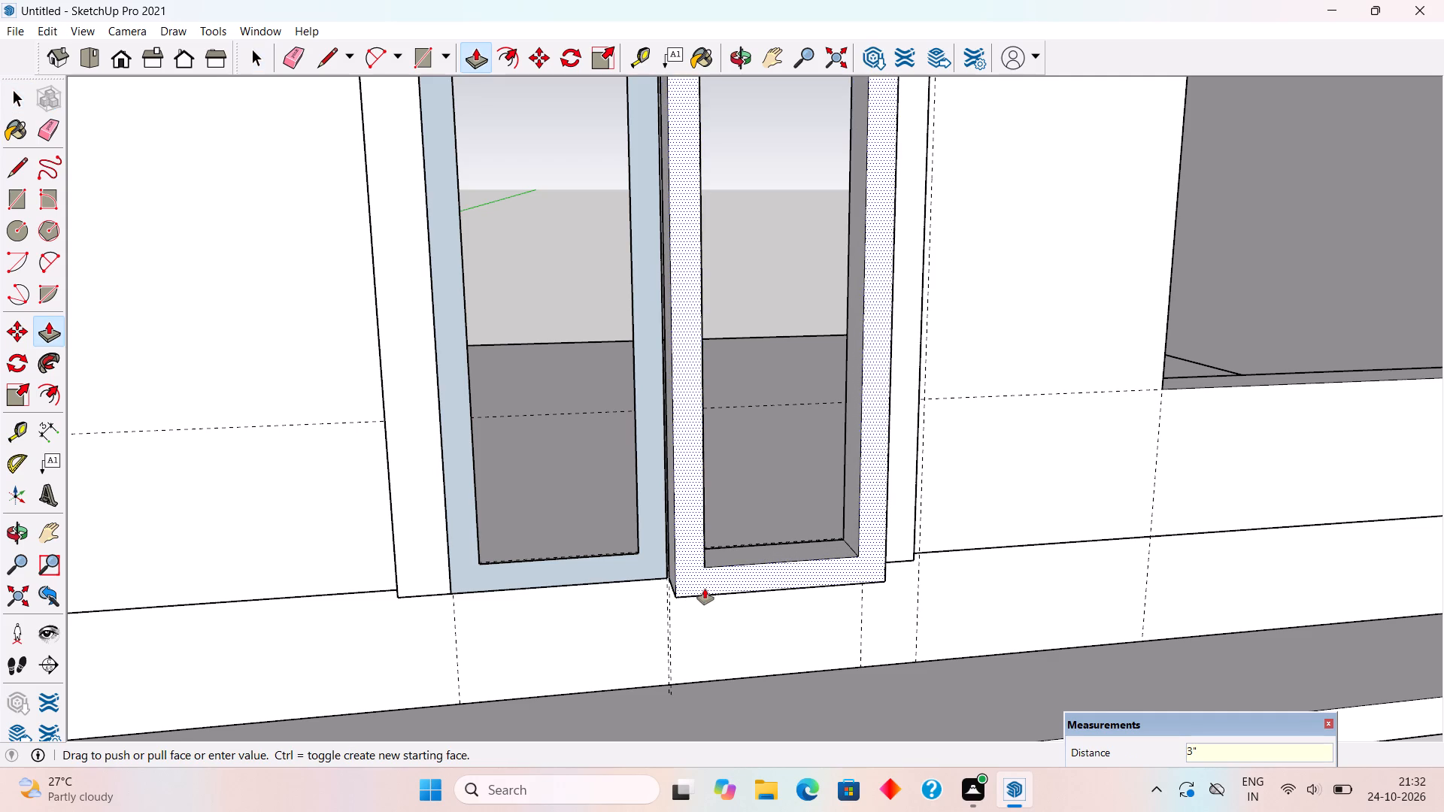
left_click(626, 572)
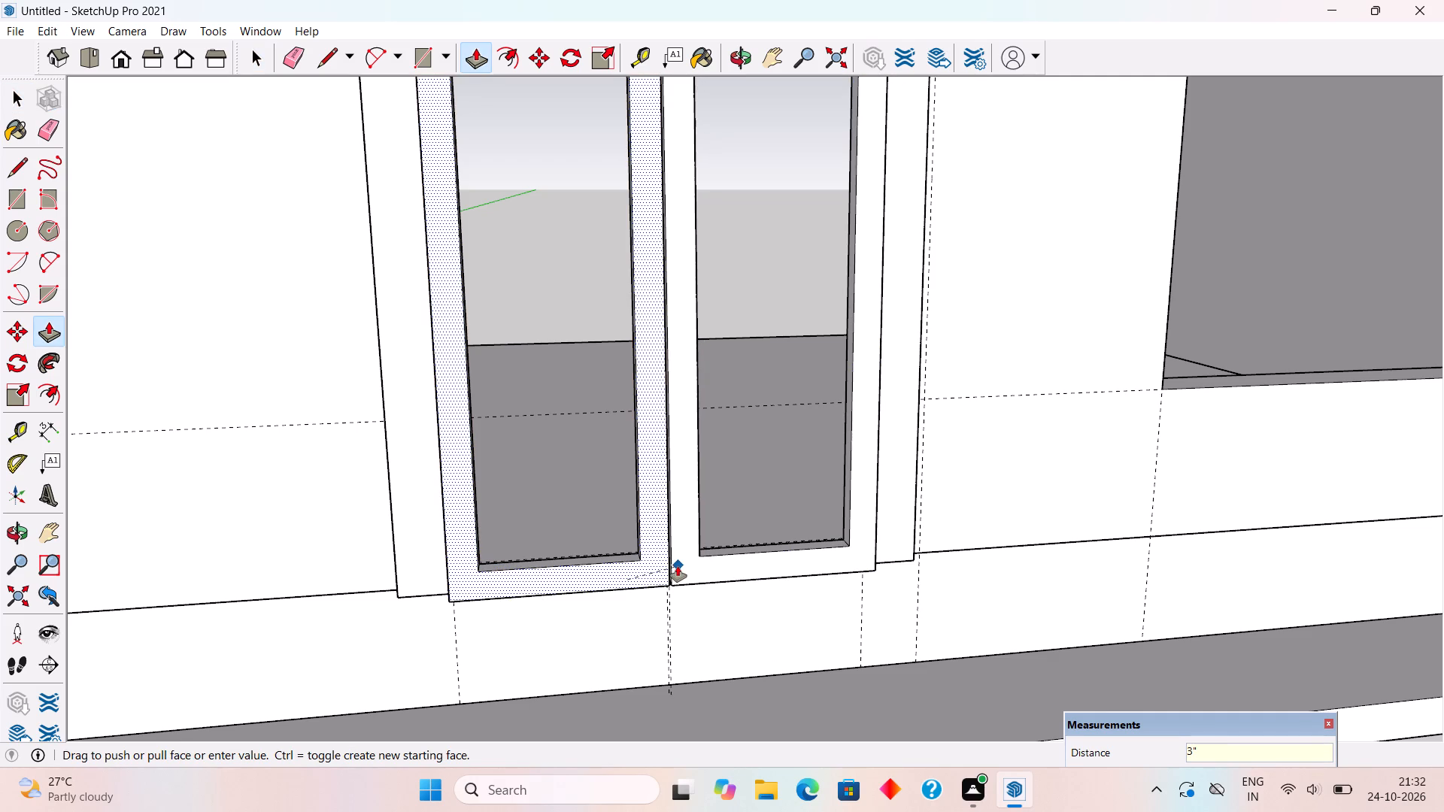
left_click(678, 566)
Make the right door leaf and the left door leaf into separate groups.
key("space")
triple_click(678, 565)
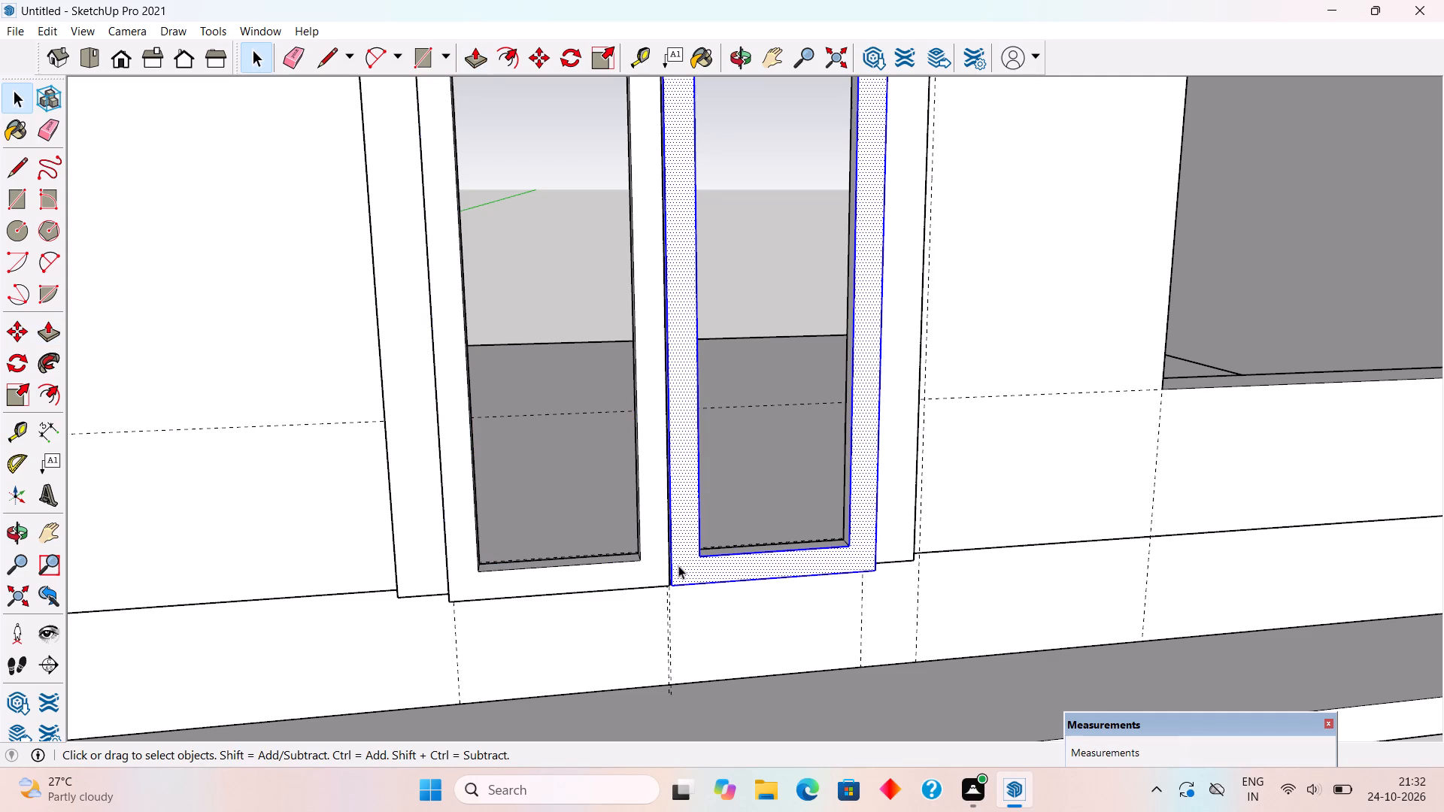
right_click(678, 565)
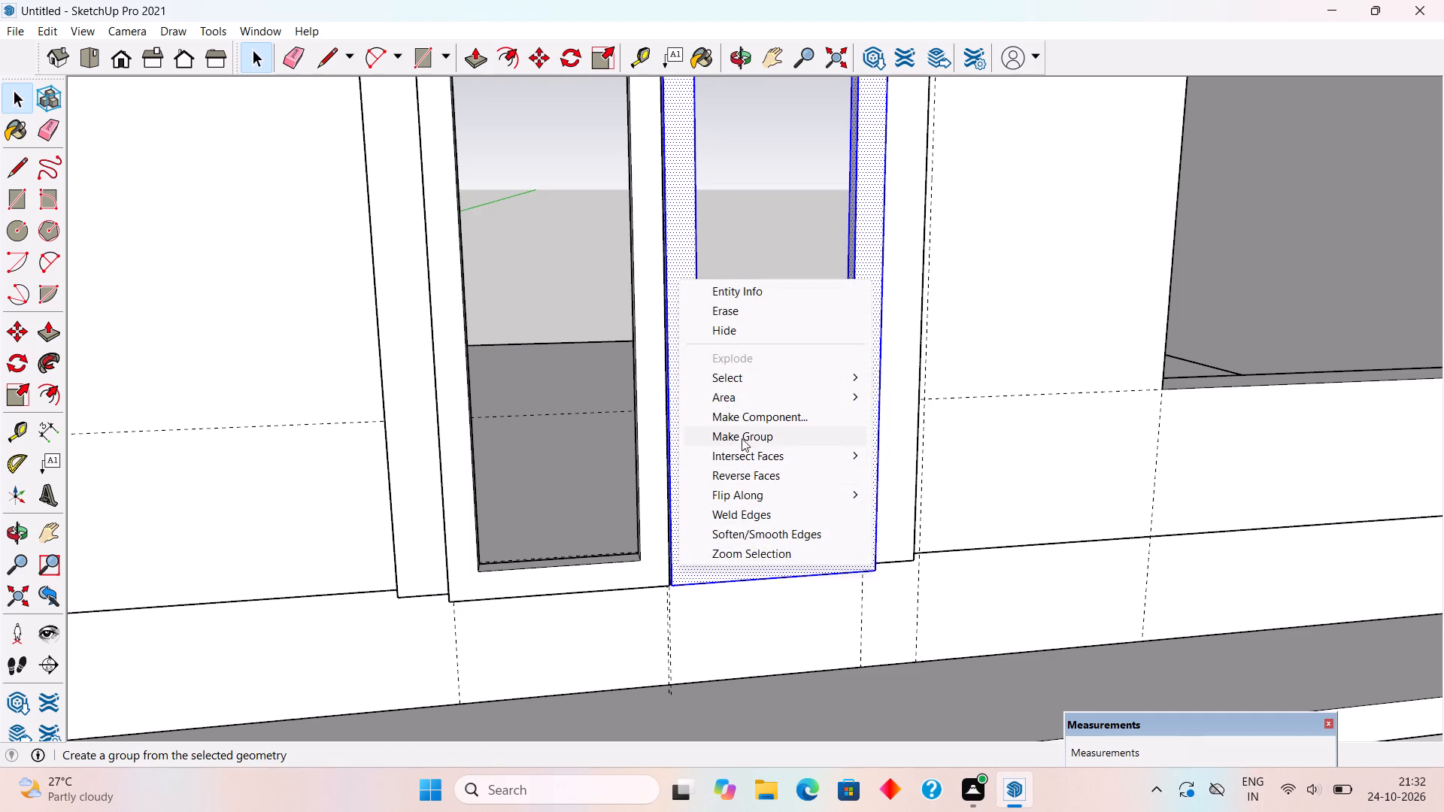
left_click(742, 436)
triple_click(656, 552)
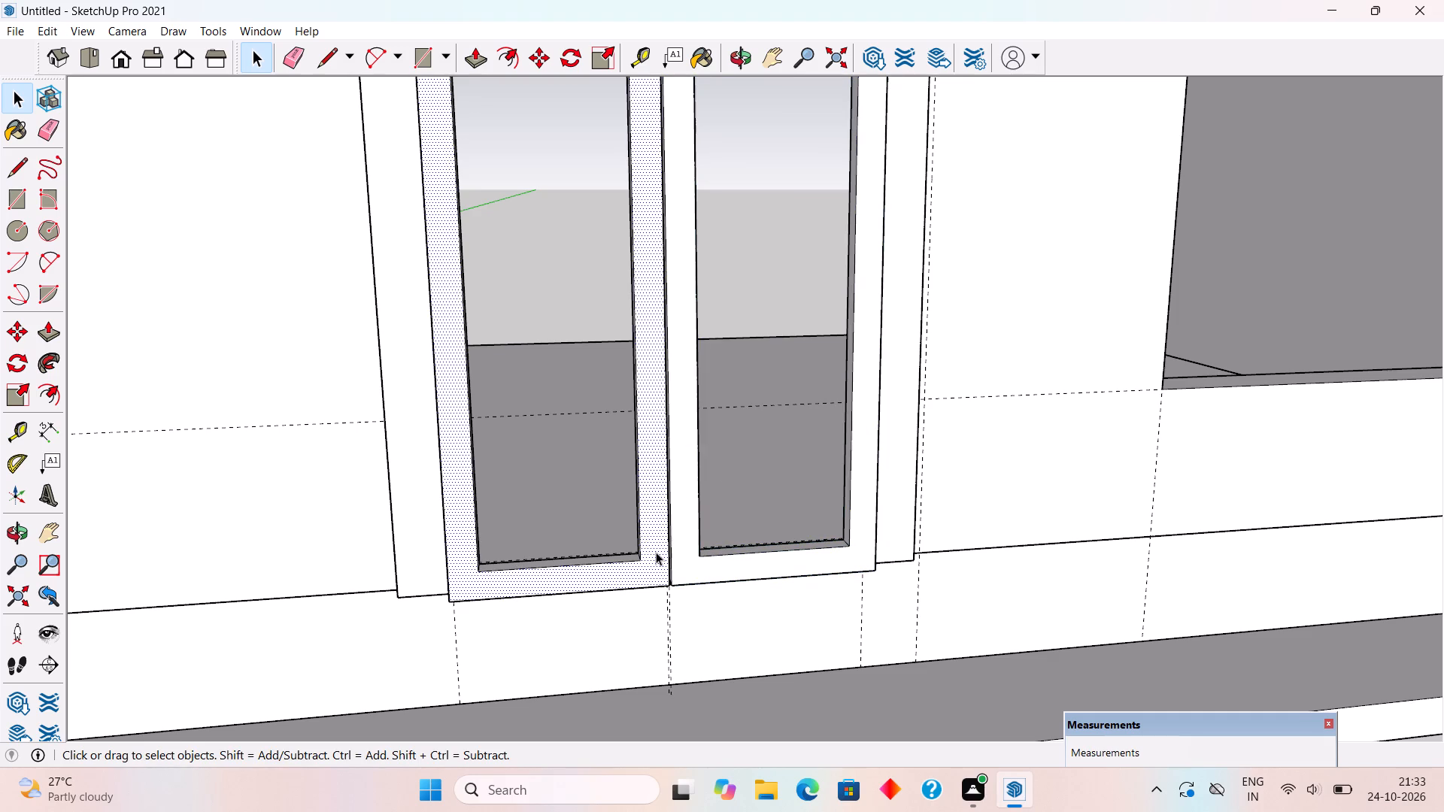
right_click(655, 552)
left_click(719, 422)
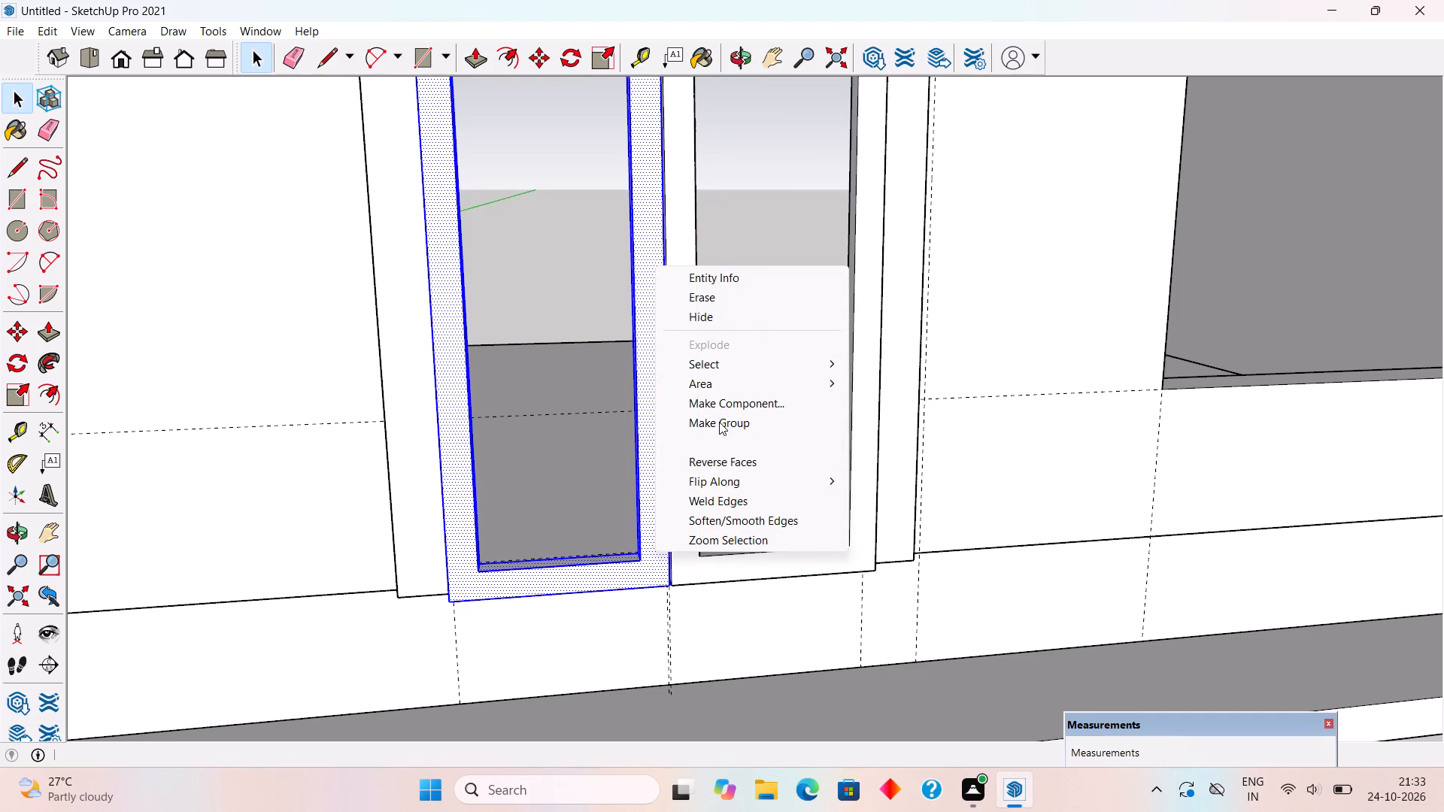
Move both door-leaf groups together 6" back into the wall opening, behind the front of the door frame.
scroll(694, 409, "down", 9)
middle_click_drag(655, 379, 739, 666)
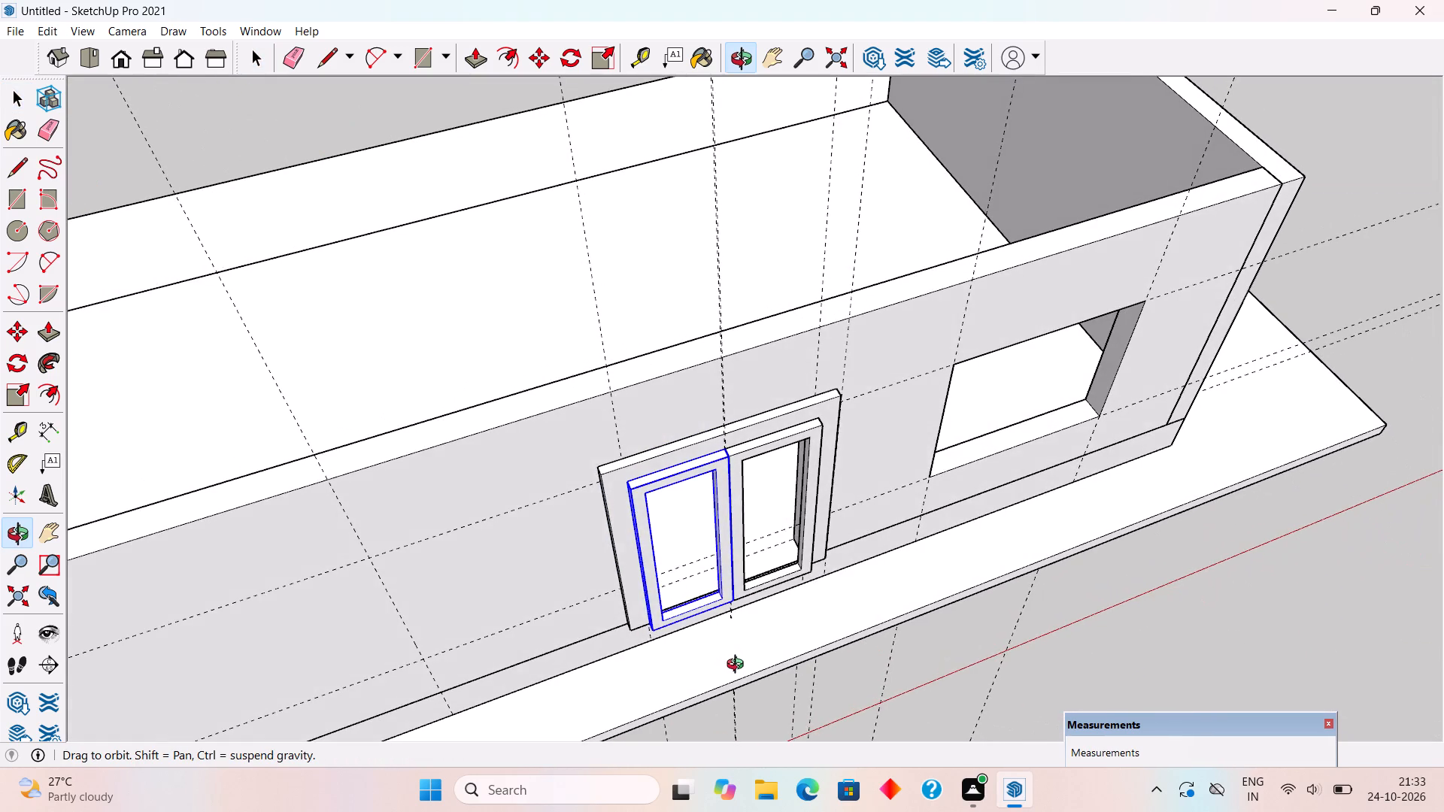
middle_click_drag(739, 666, 668, 383)
scroll(664, 374, "down", 2)
scroll(756, 406, "up", 5)
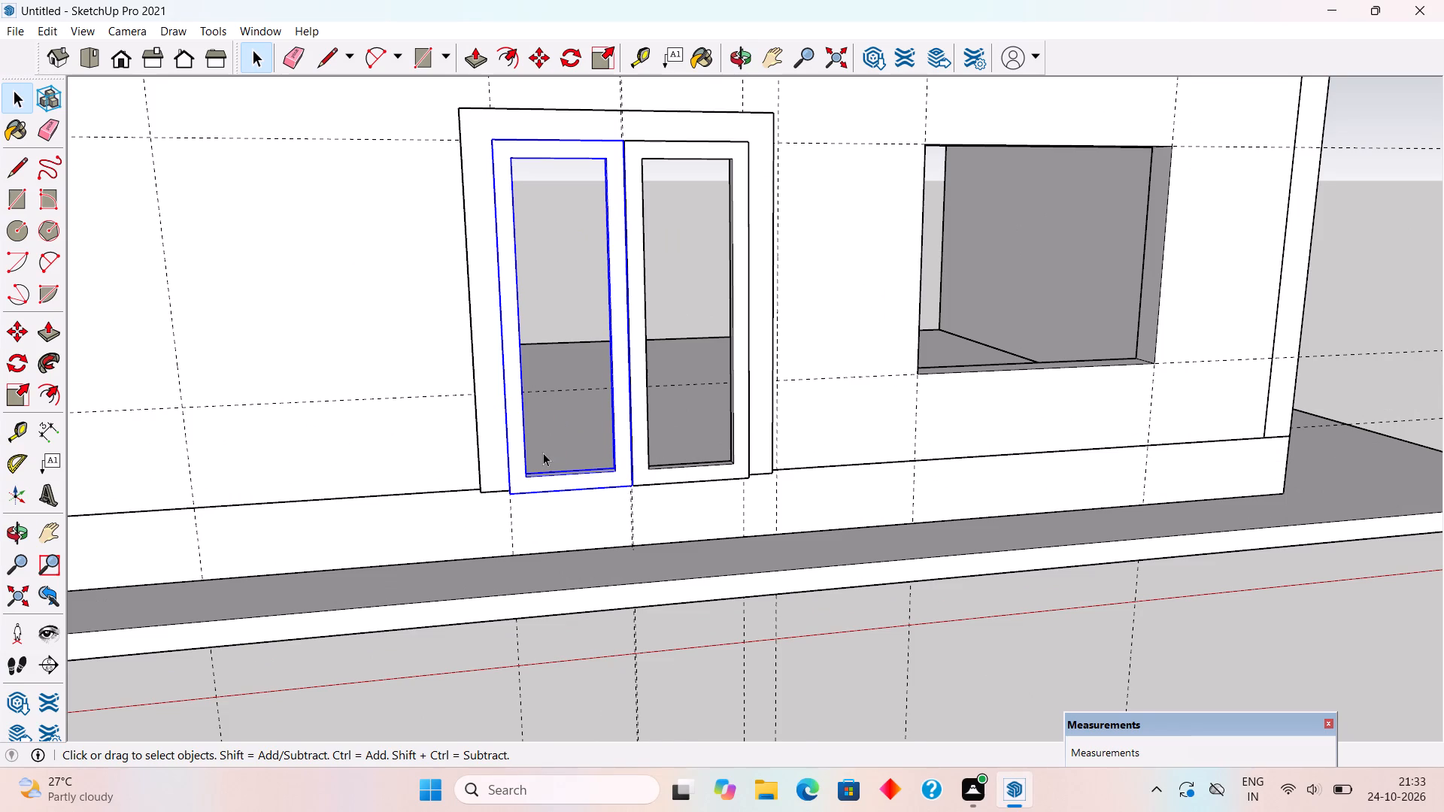
middle_click_drag(543, 453, 645, 464)
scroll(736, 504, "up", 6)
left_click(731, 459, "ctrl")
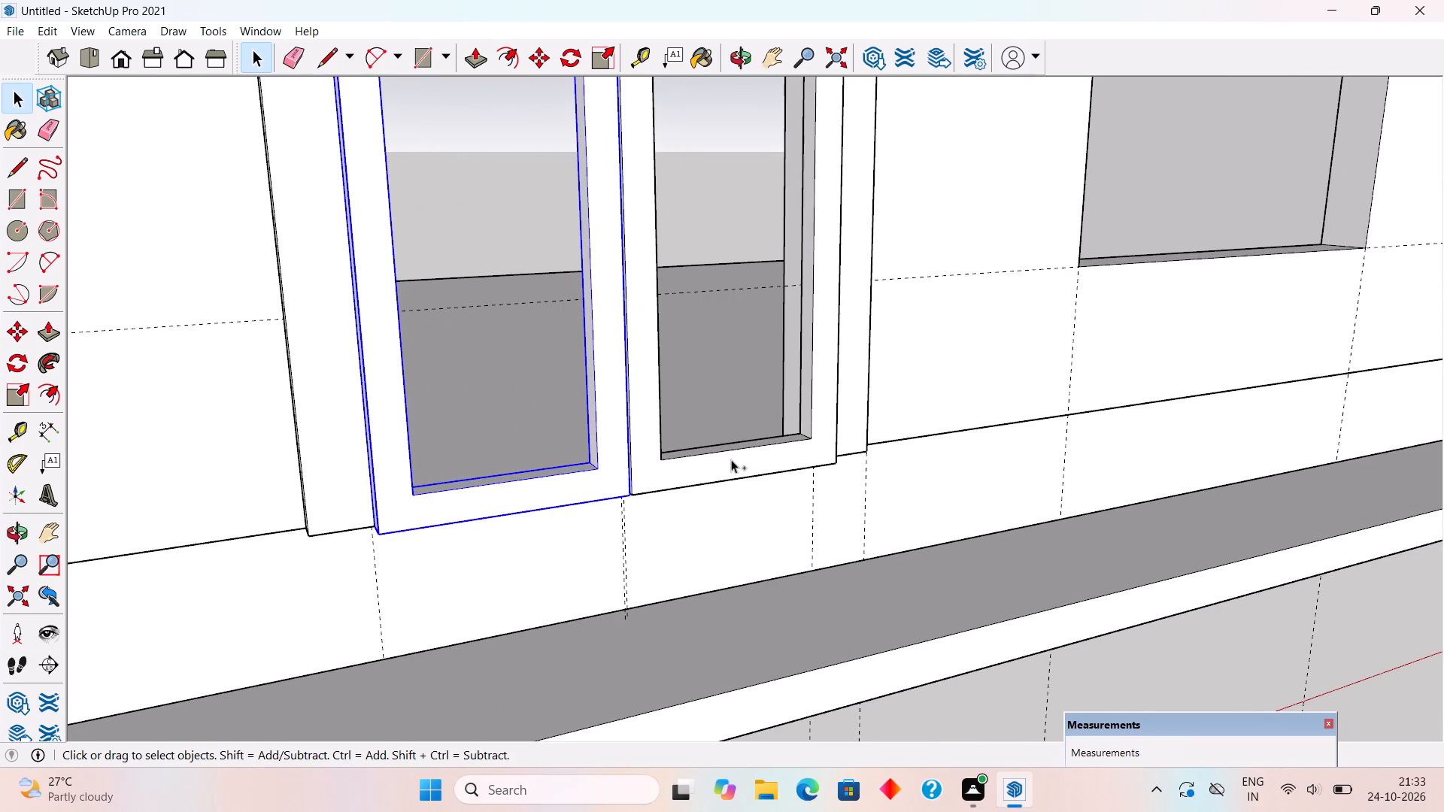
scroll(724, 475, "up", 4)
scroll(892, 471, "up", 4)
middle_click_drag(916, 434, 922, 477)
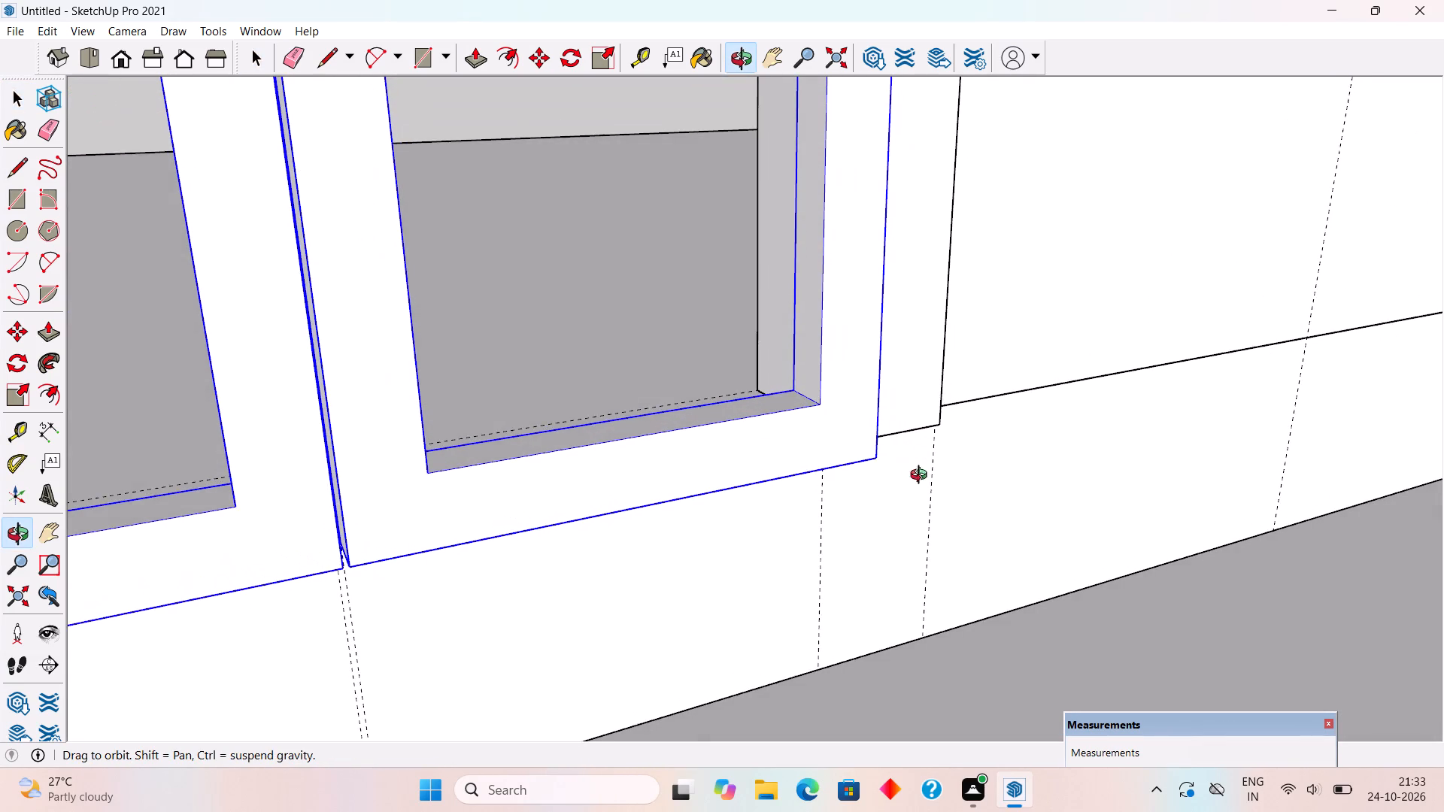
middle_click_drag(922, 477, 922, 477)
key("m")
left_click(877, 457)
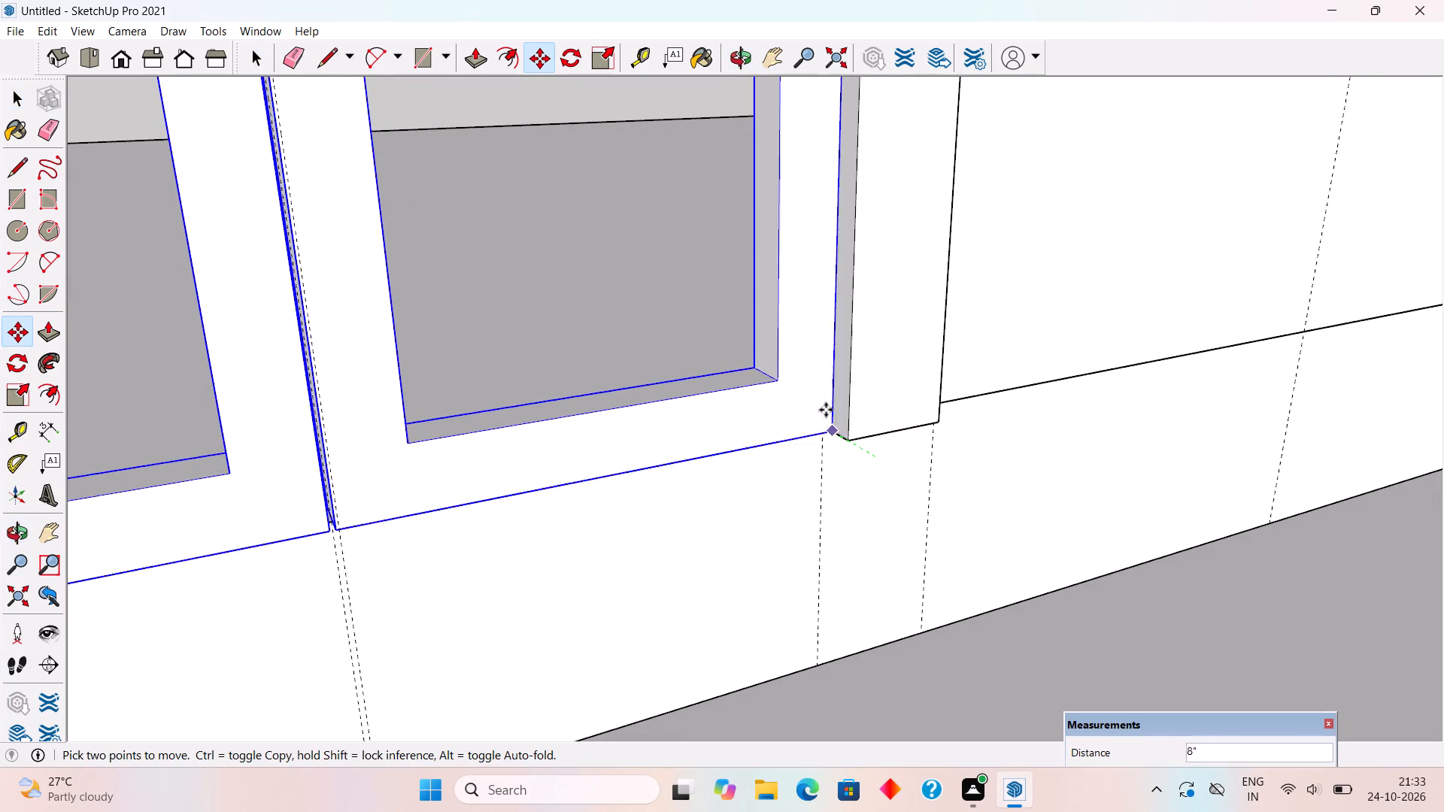
left_click(818, 420)
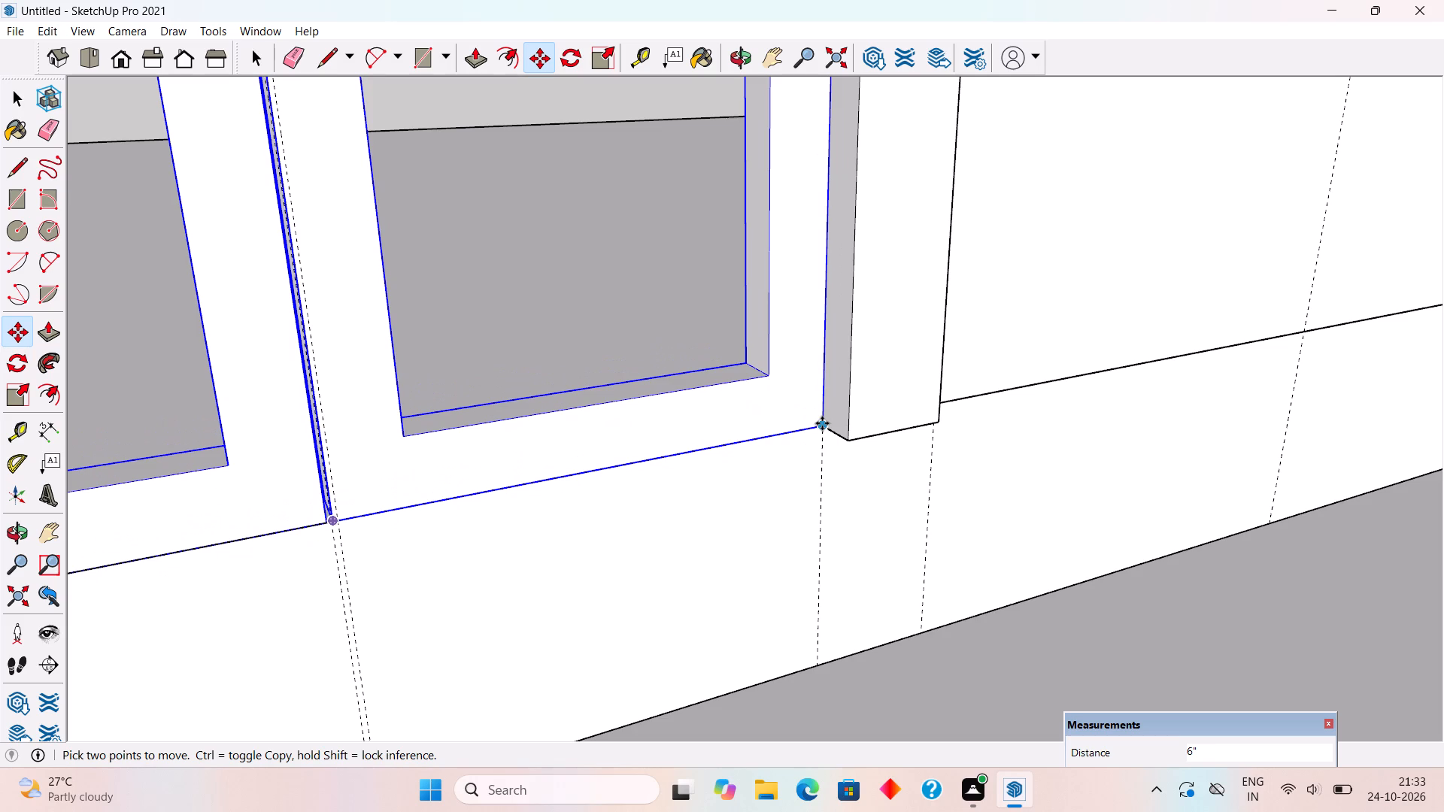
key("space")
scroll(822, 423, "down", 6)
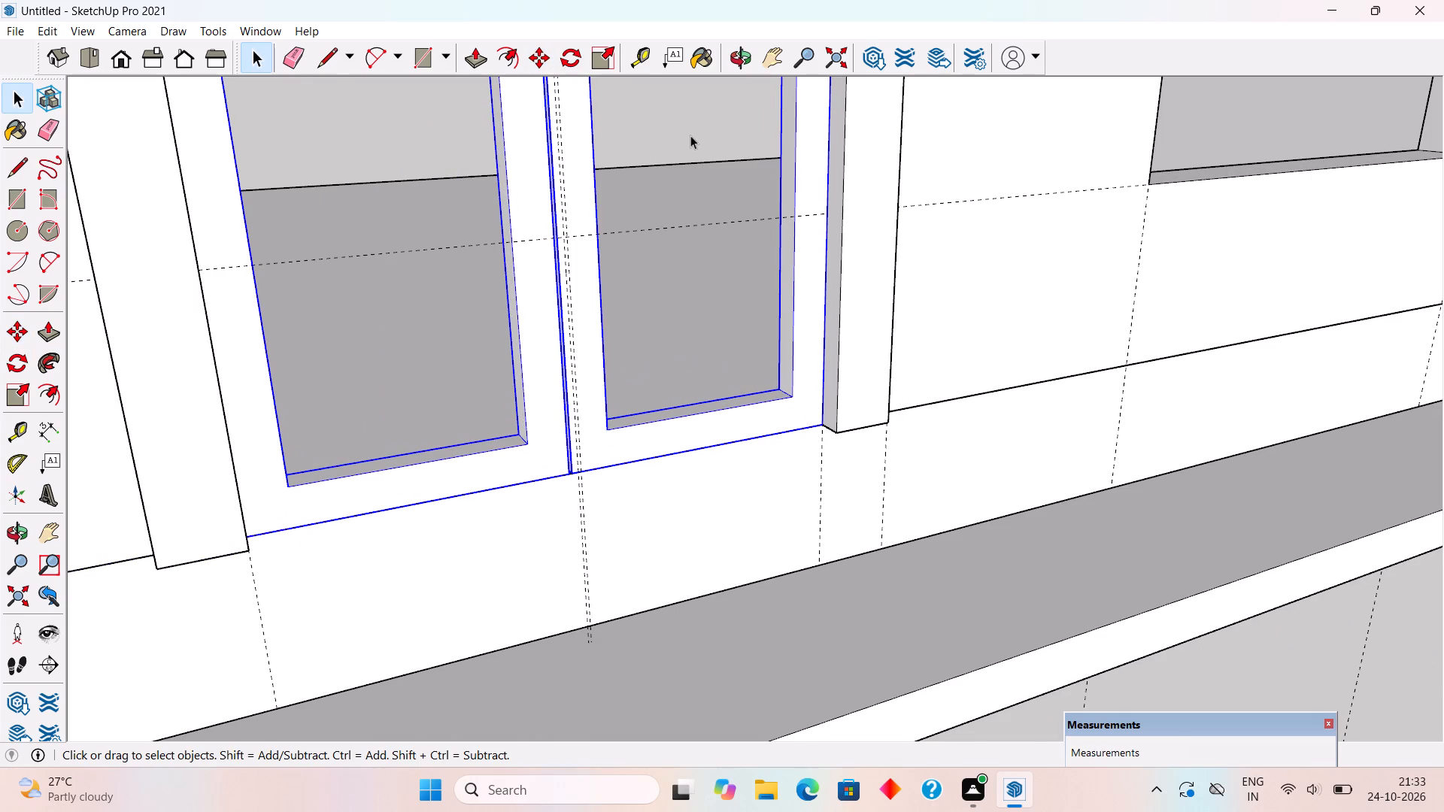
left_click(690, 135)
Examine the door leaves inside their frame from both sides of the elevation.
scroll(875, 389, "down", 13)
middle_click_drag(872, 455, 832, 473)
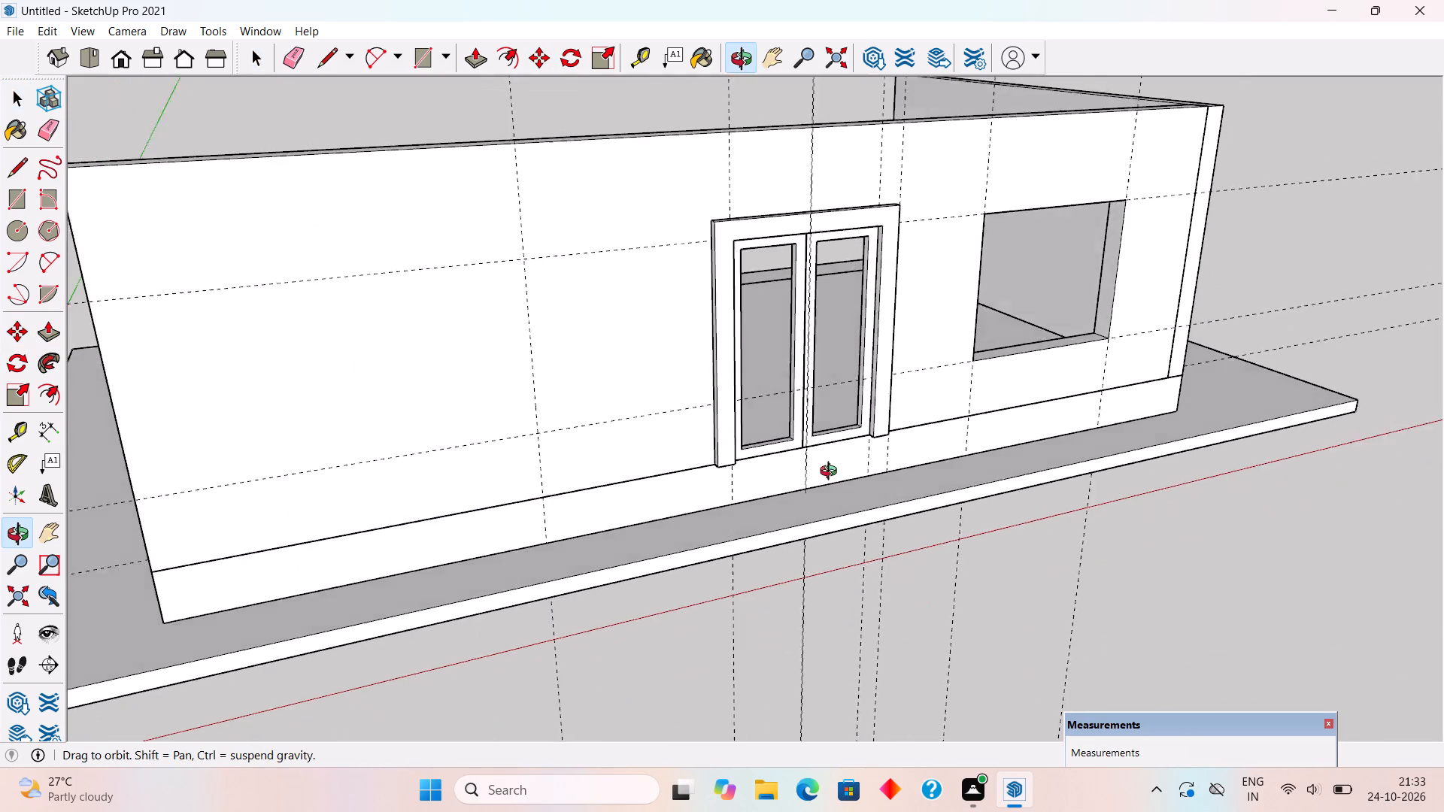
middle_click_drag(832, 473, 475, 438)
scroll(642, 245, "up", 3)
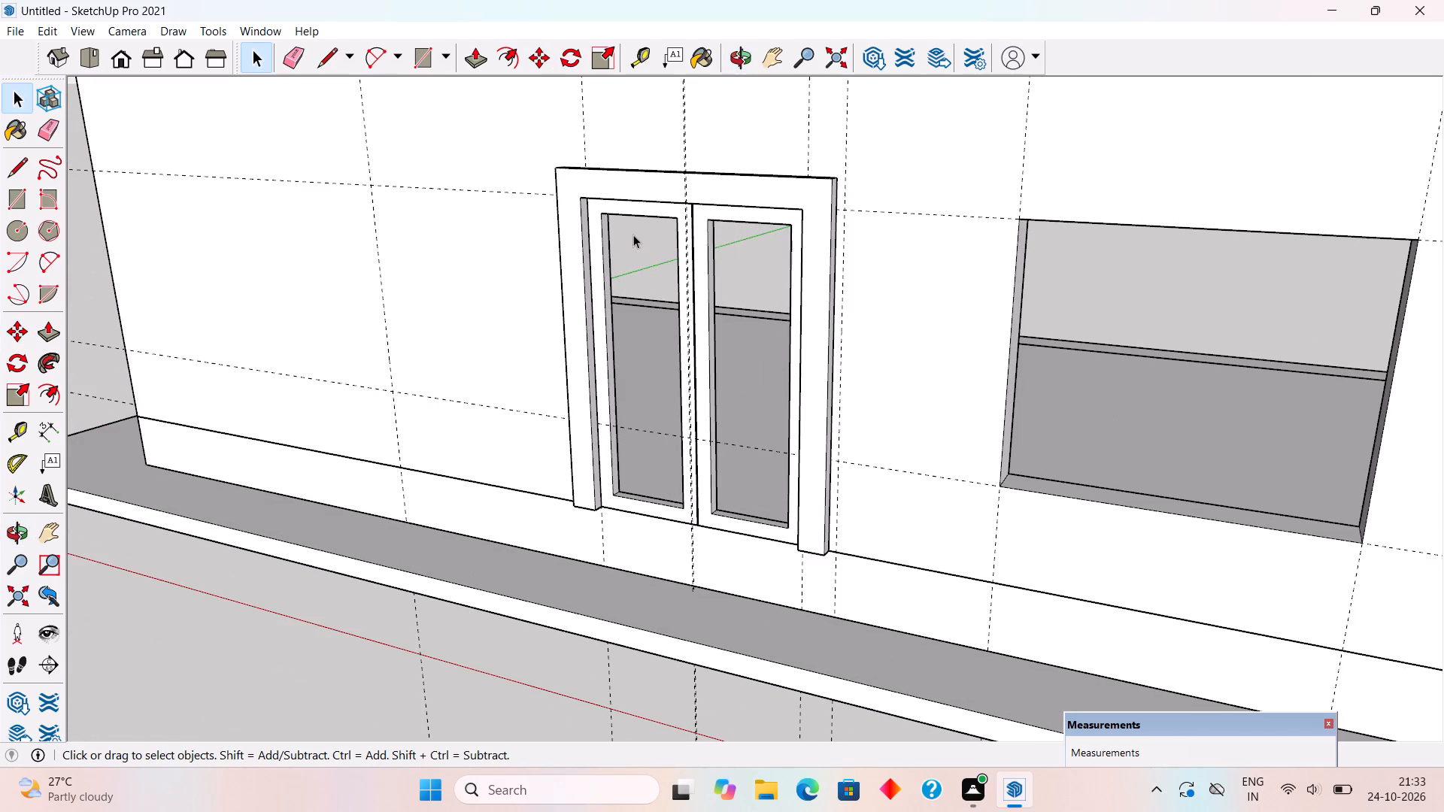
scroll(633, 235, "up", 2)
middle_click_drag(614, 241, 573, 214)
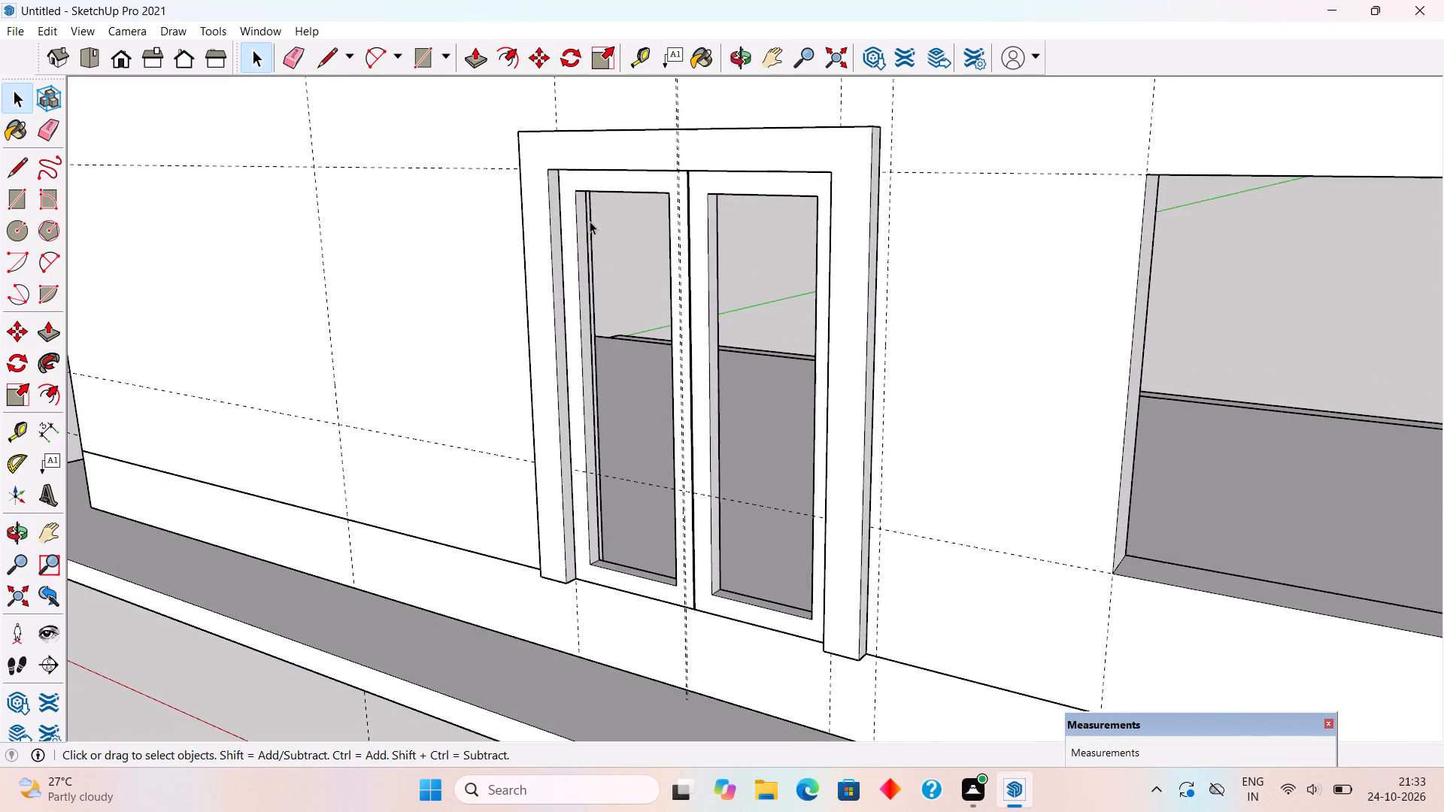
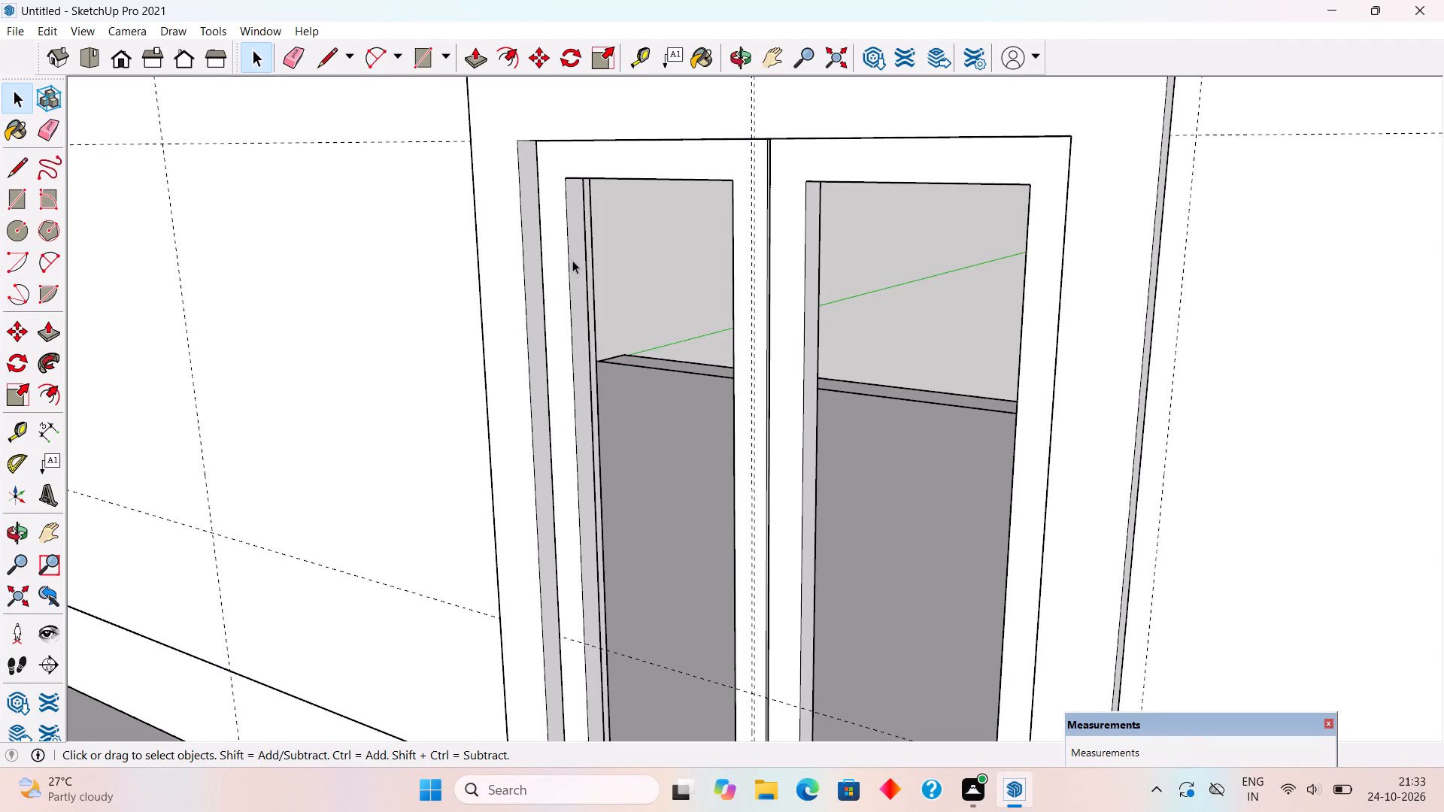
Place a vertical guide down the middle of the left door leaf's inner jamb face.
scroll(572, 308, "up", 4)
middle_click_drag(576, 316, 497, 264)
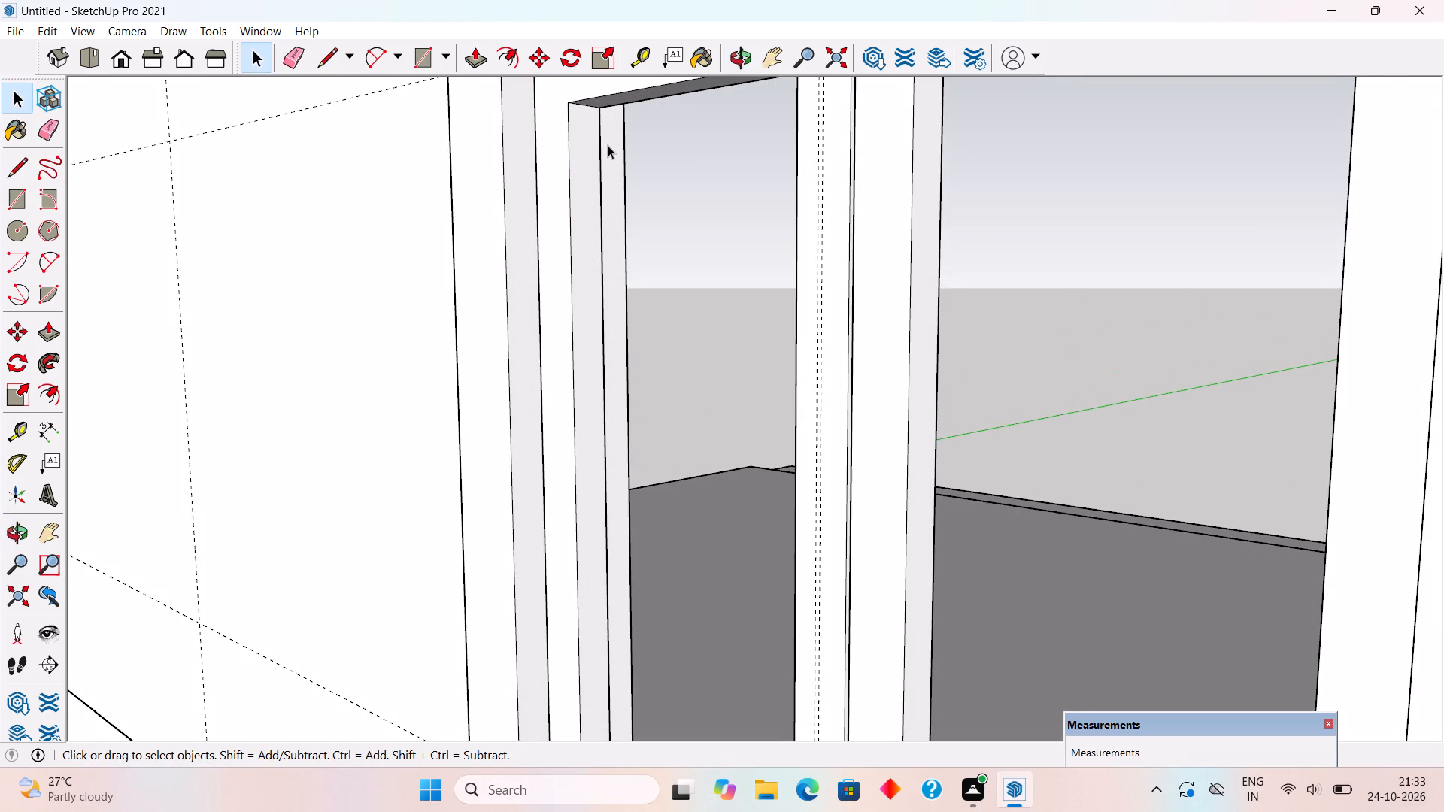
key("t")
left_click(574, 165)
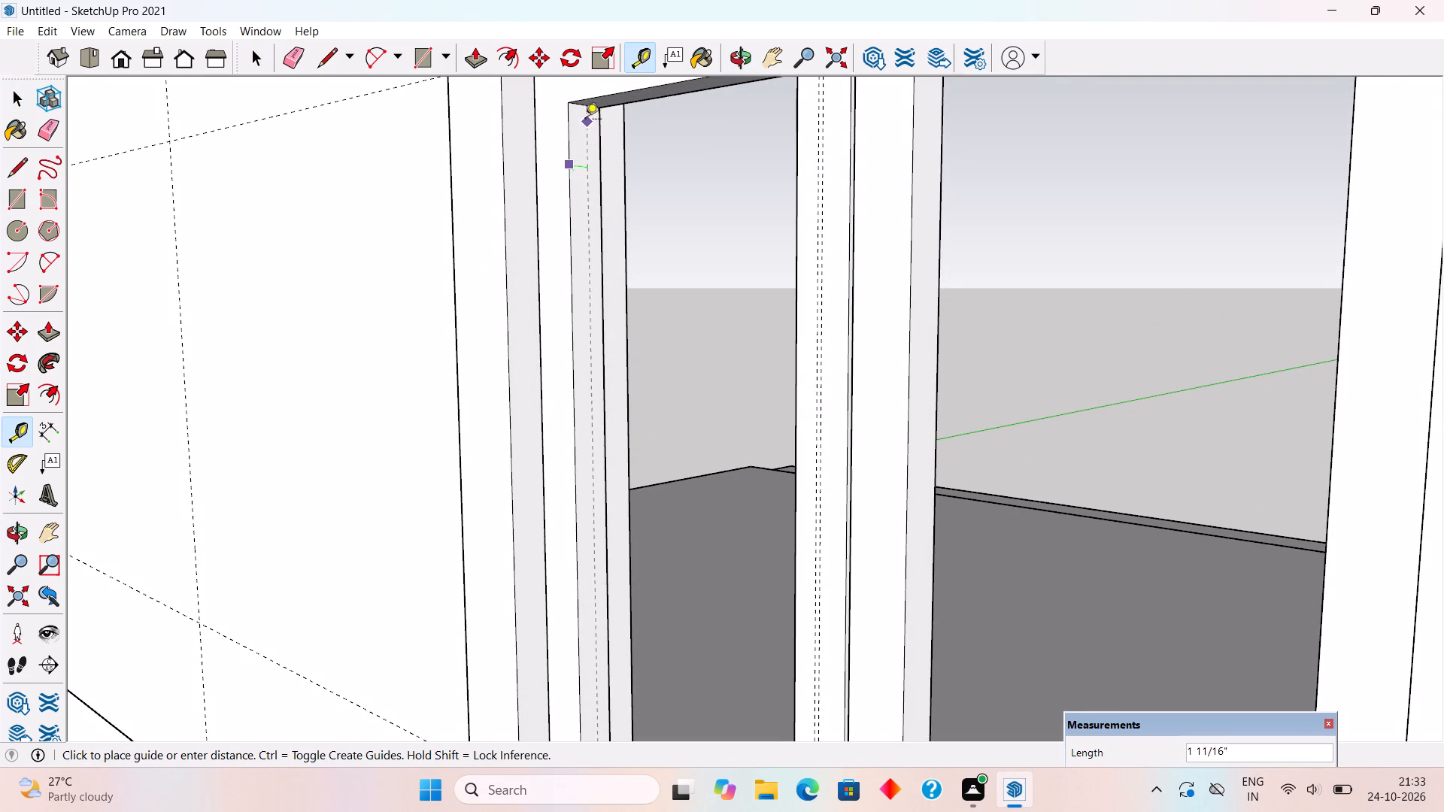
left_click(585, 108)
middle_click_drag(587, 123, 552, 157)
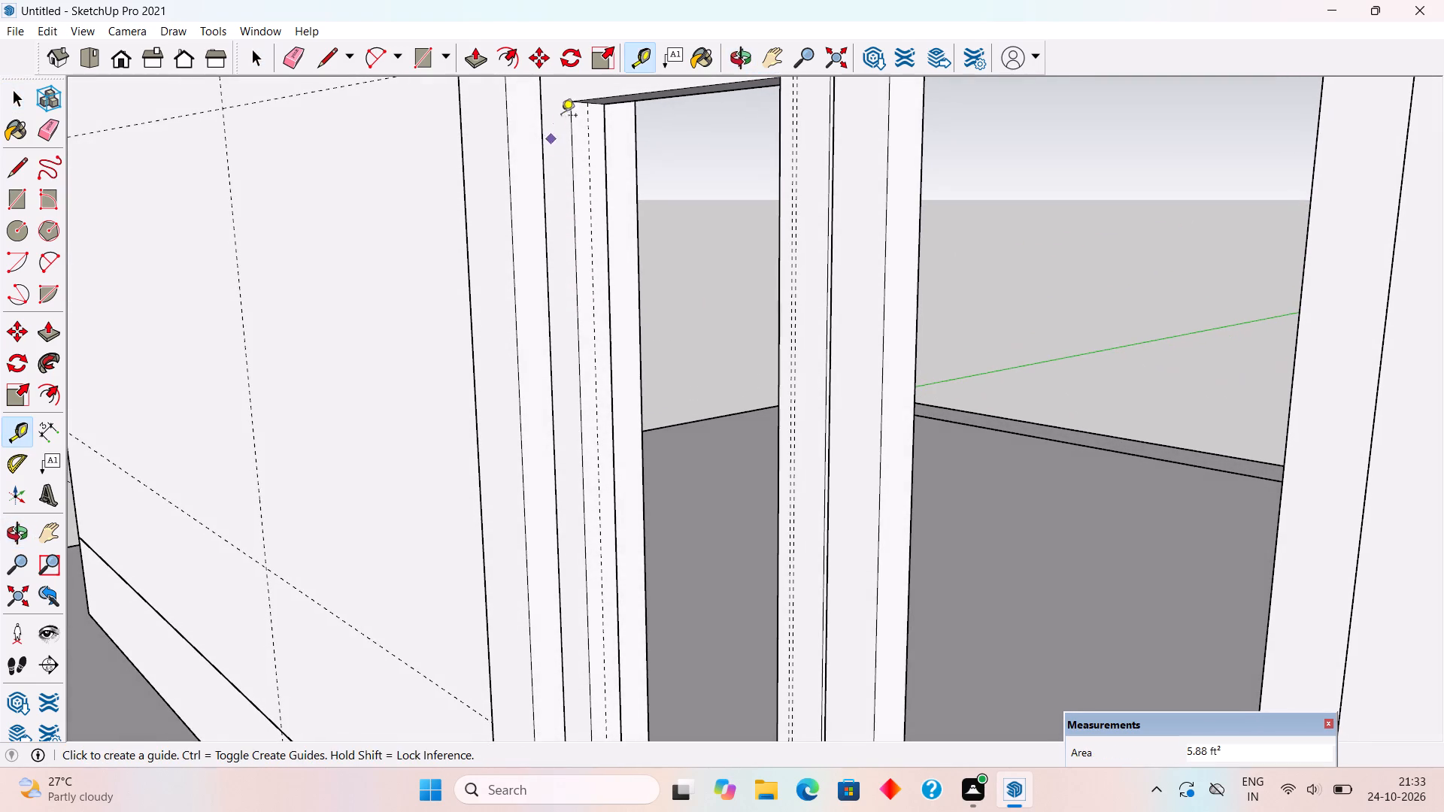
Draw a circle of about 11/16" radius centred on the guide, on the upper part of the left leaf's jamb face.
key("c")
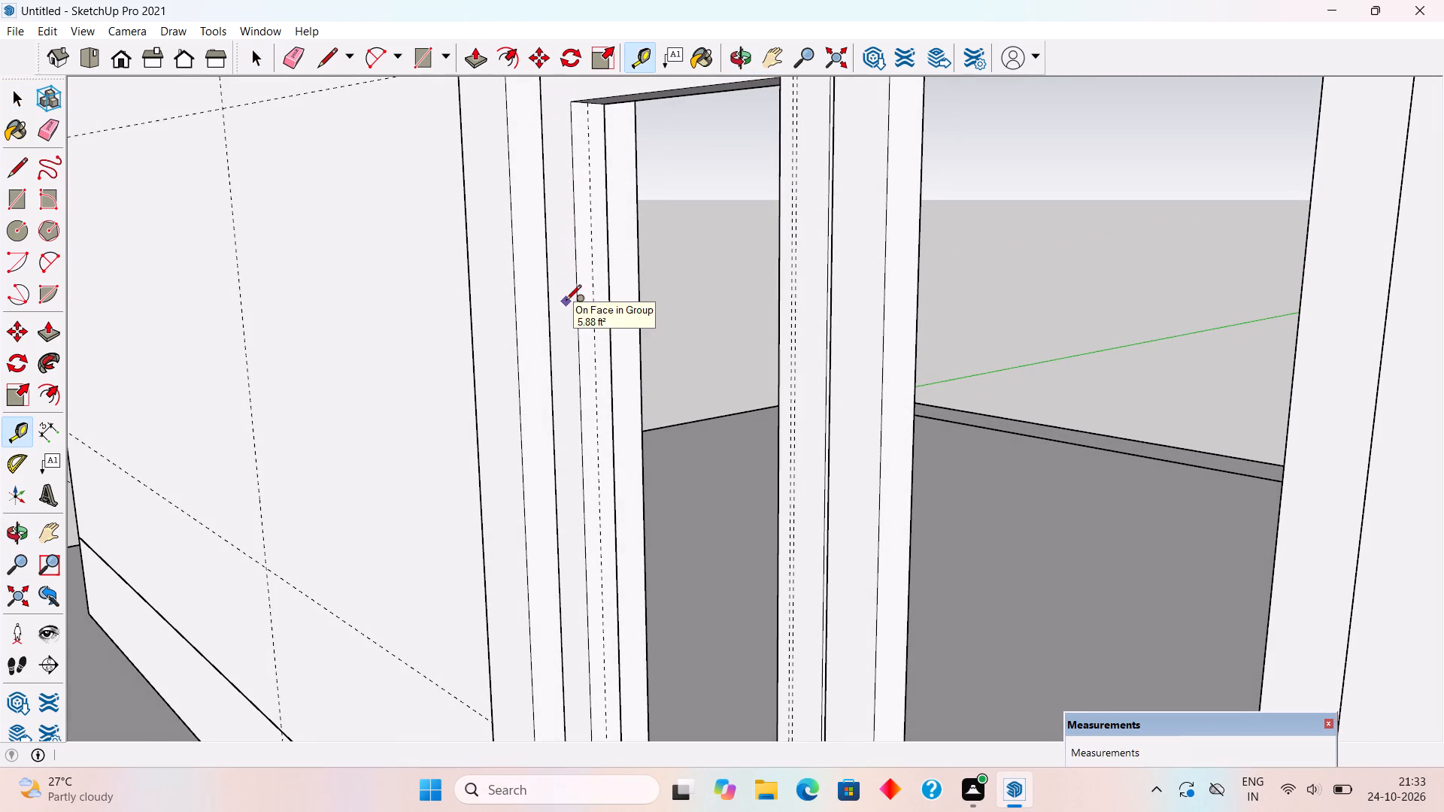
scroll(598, 140, "up", 3)
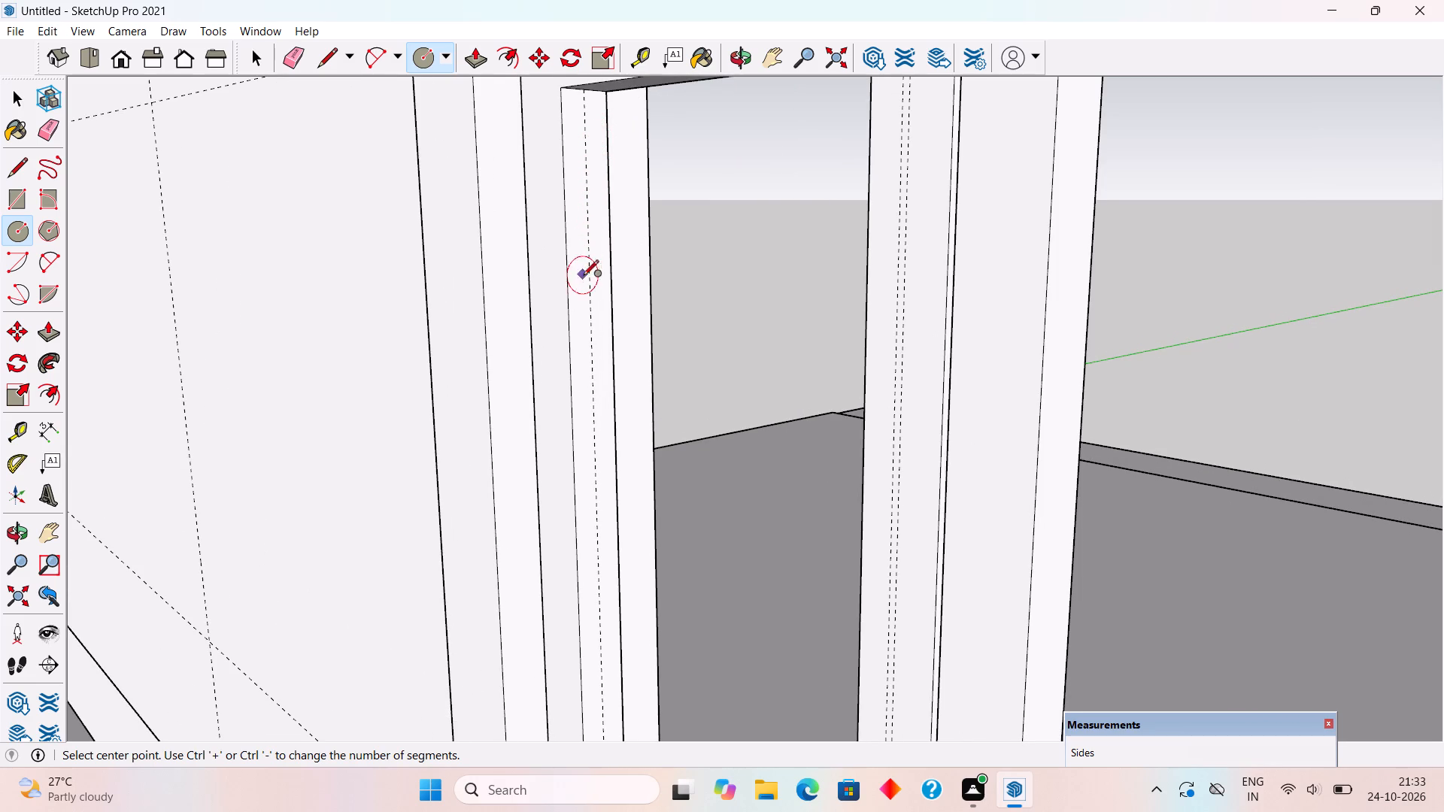
left_click(593, 326)
scroll(594, 335, "up", 2)
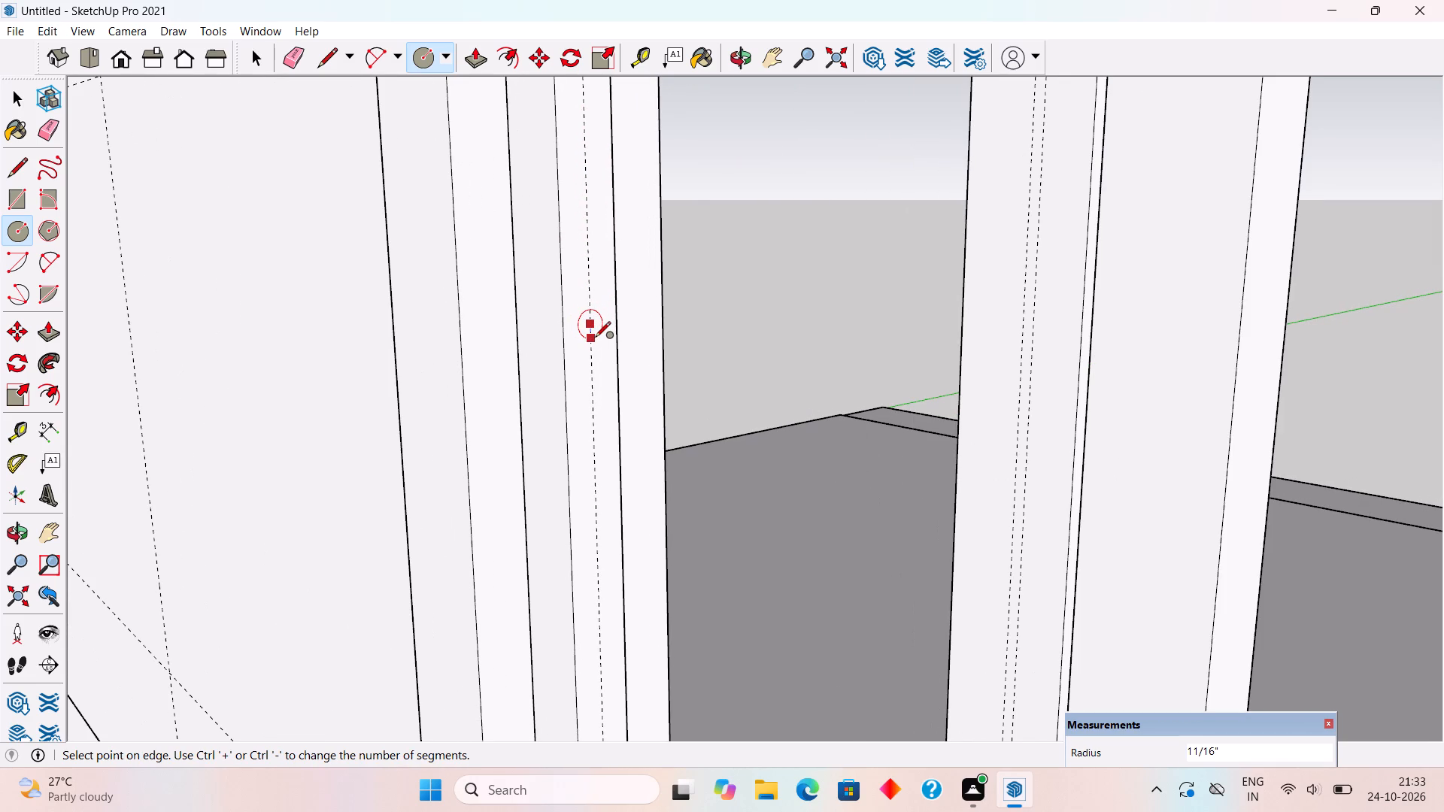
left_click(595, 338)
Extrude the circle about 2' 1 7/8" across the left leaf's opening as a horizontal round bar.
key("p")
left_click(584, 323)
scroll(629, 308, "down", 11)
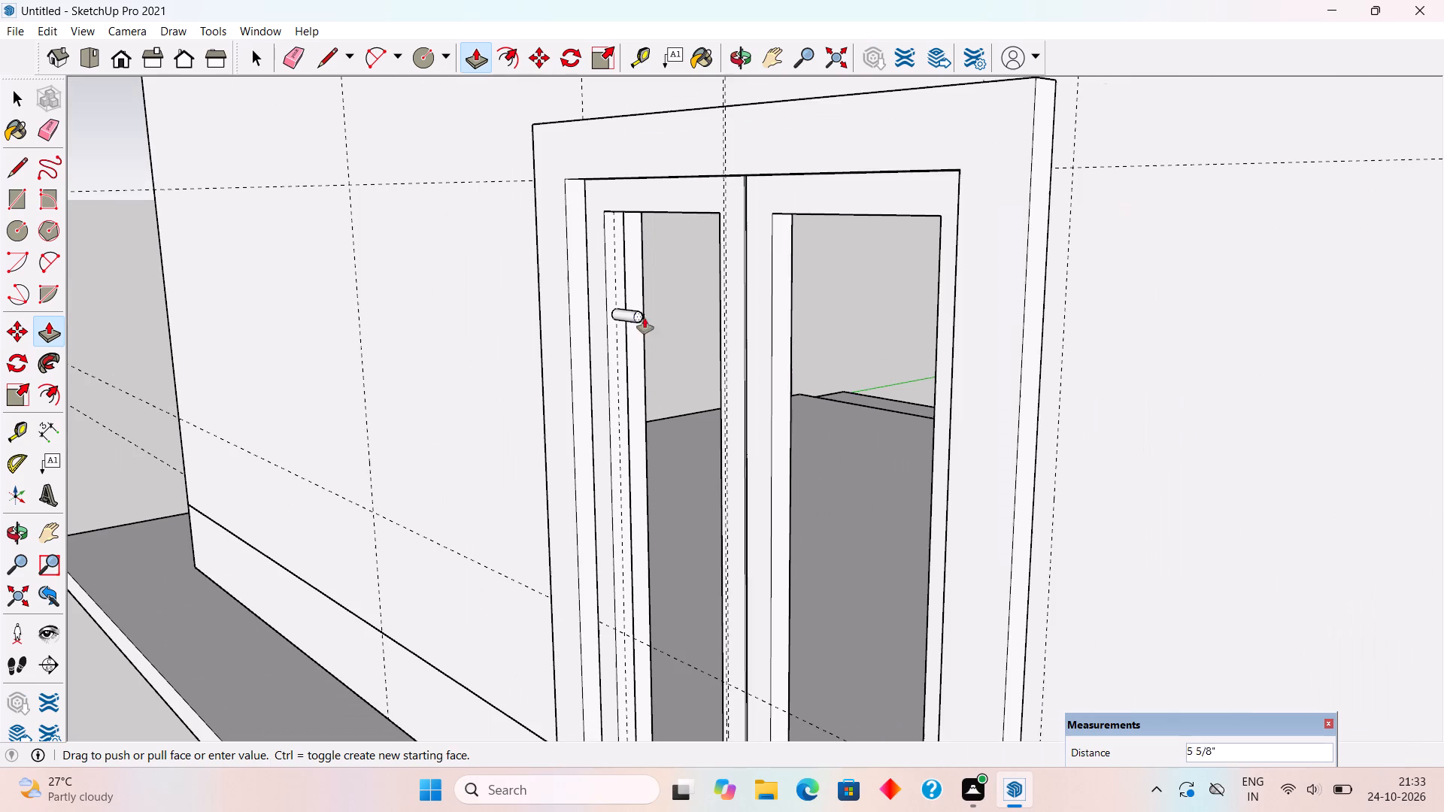
left_click(720, 347)
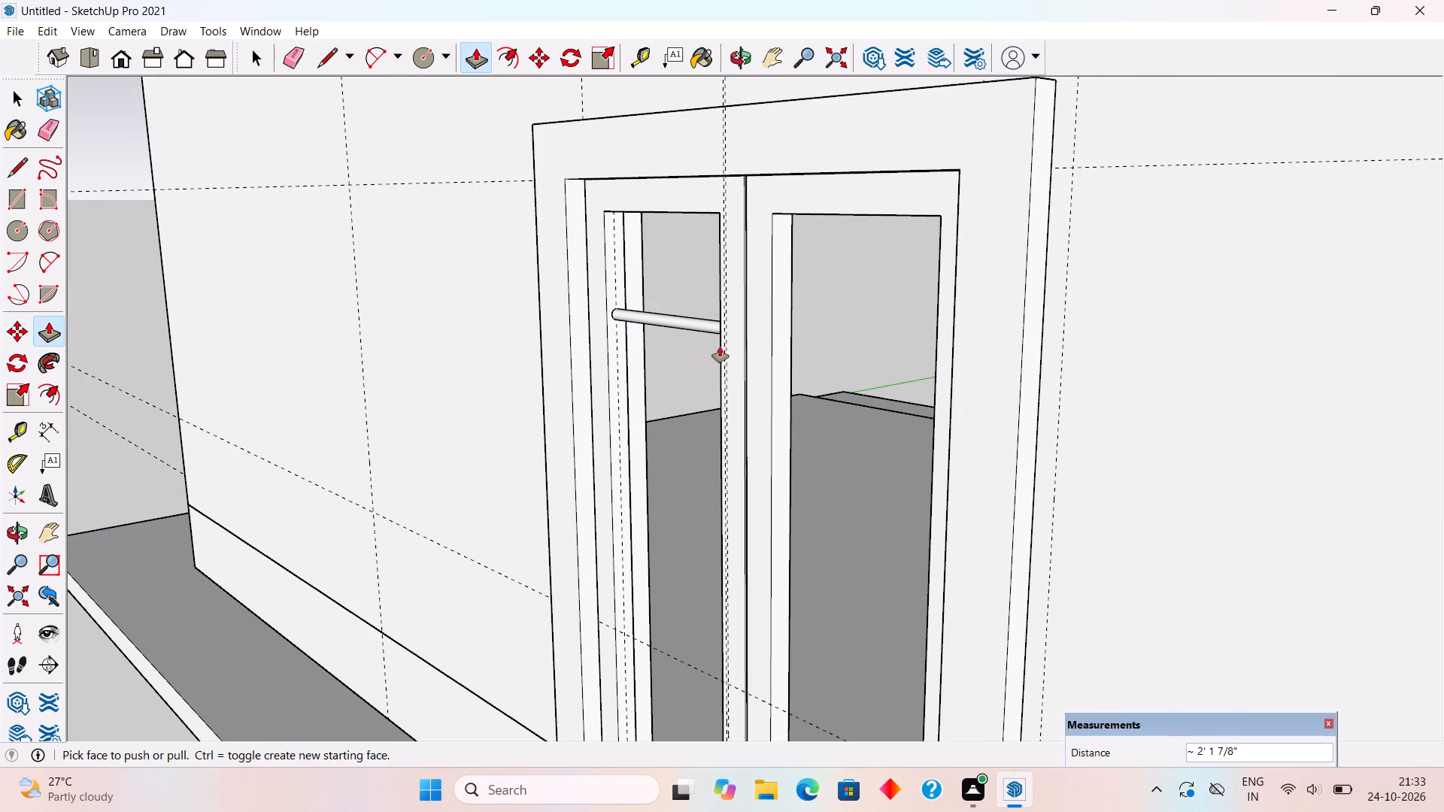
Make the horizontal round bar in the left door leaf into a group.
middle_click_drag(760, 422, 1051, 429)
key("space")
triple_click(730, 326, "ctrl")
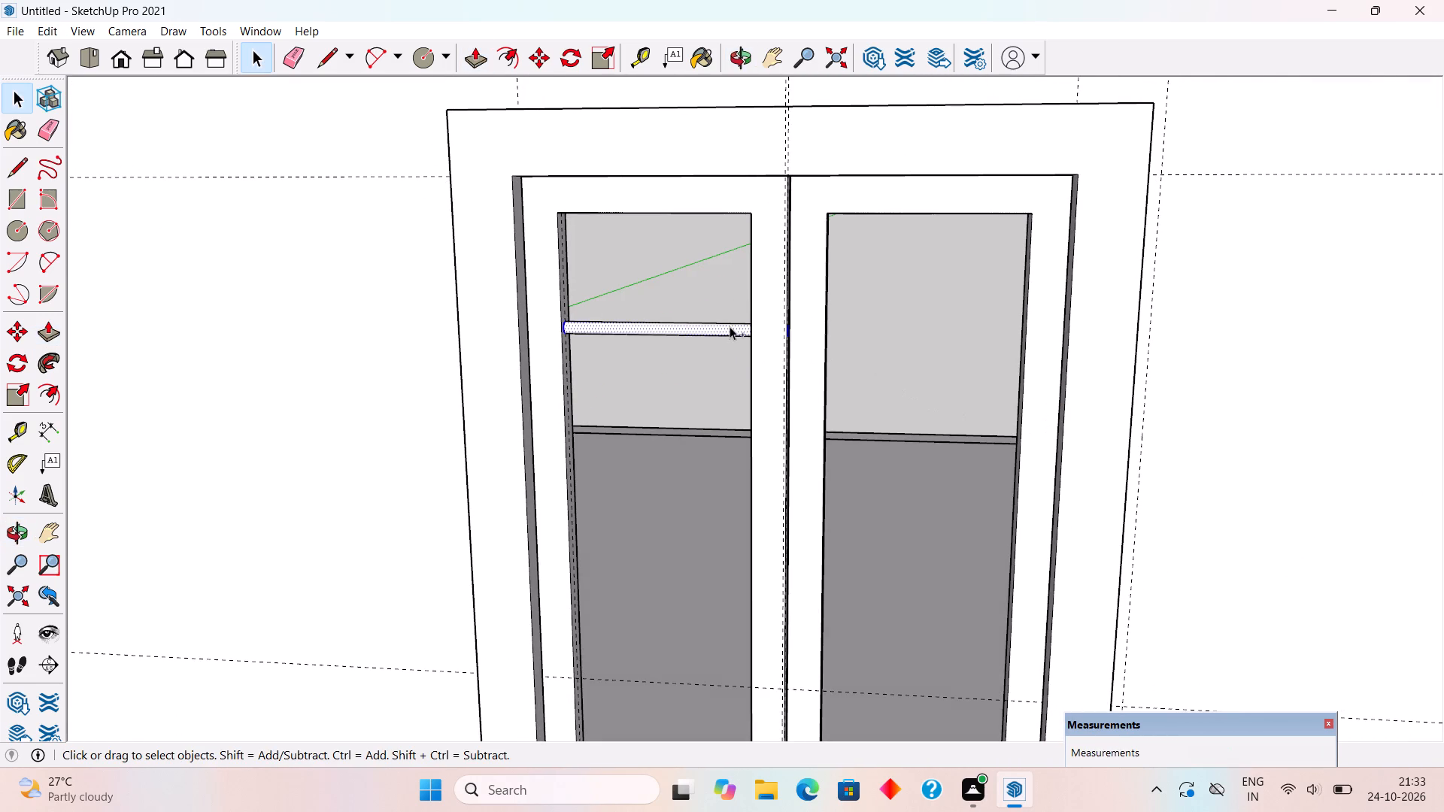
right_click(731, 325)
left_click(800, 477)
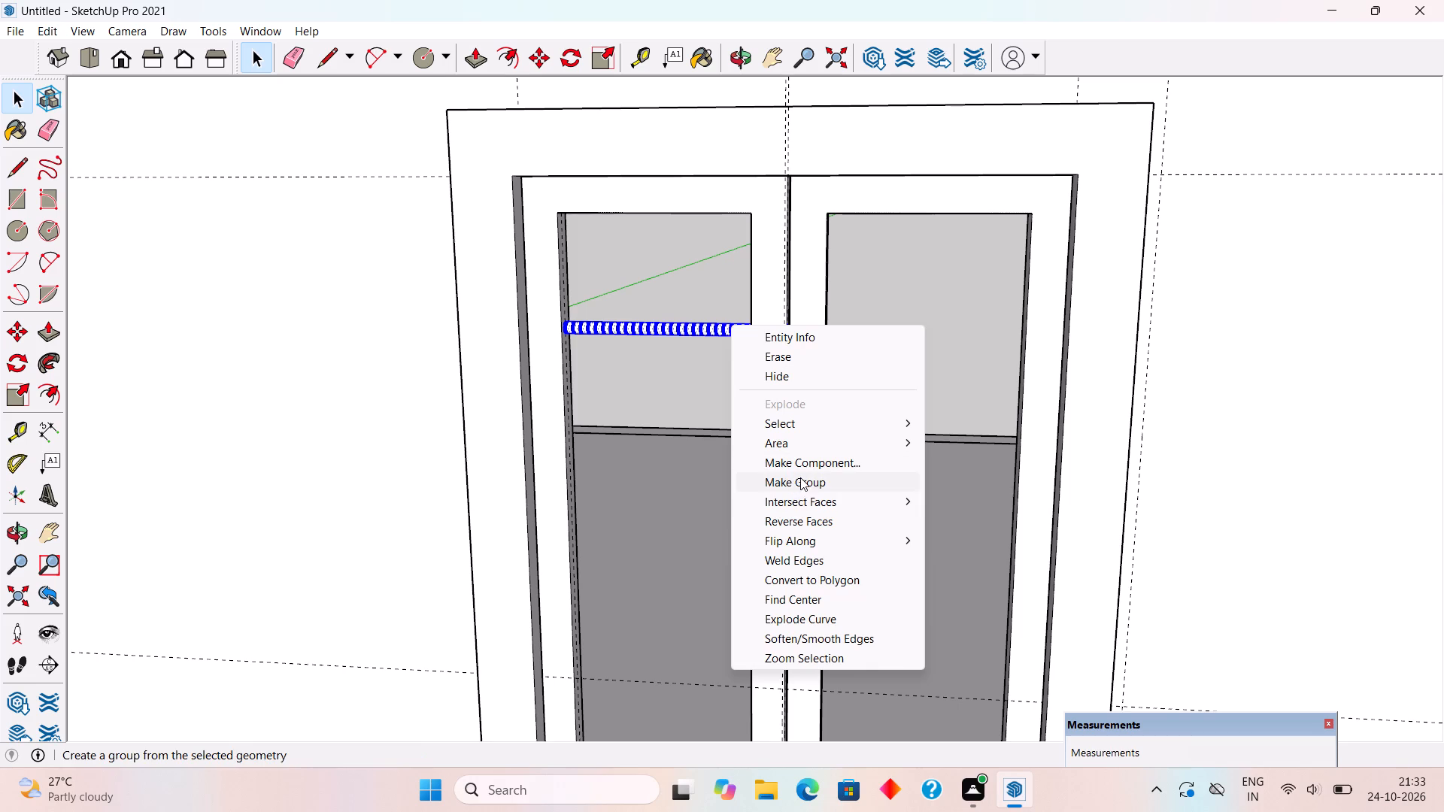
Copy the bar group about 4' 7/16" straight down and divide the distance by 3 for evenly spaced horizontal bars.
key("m")
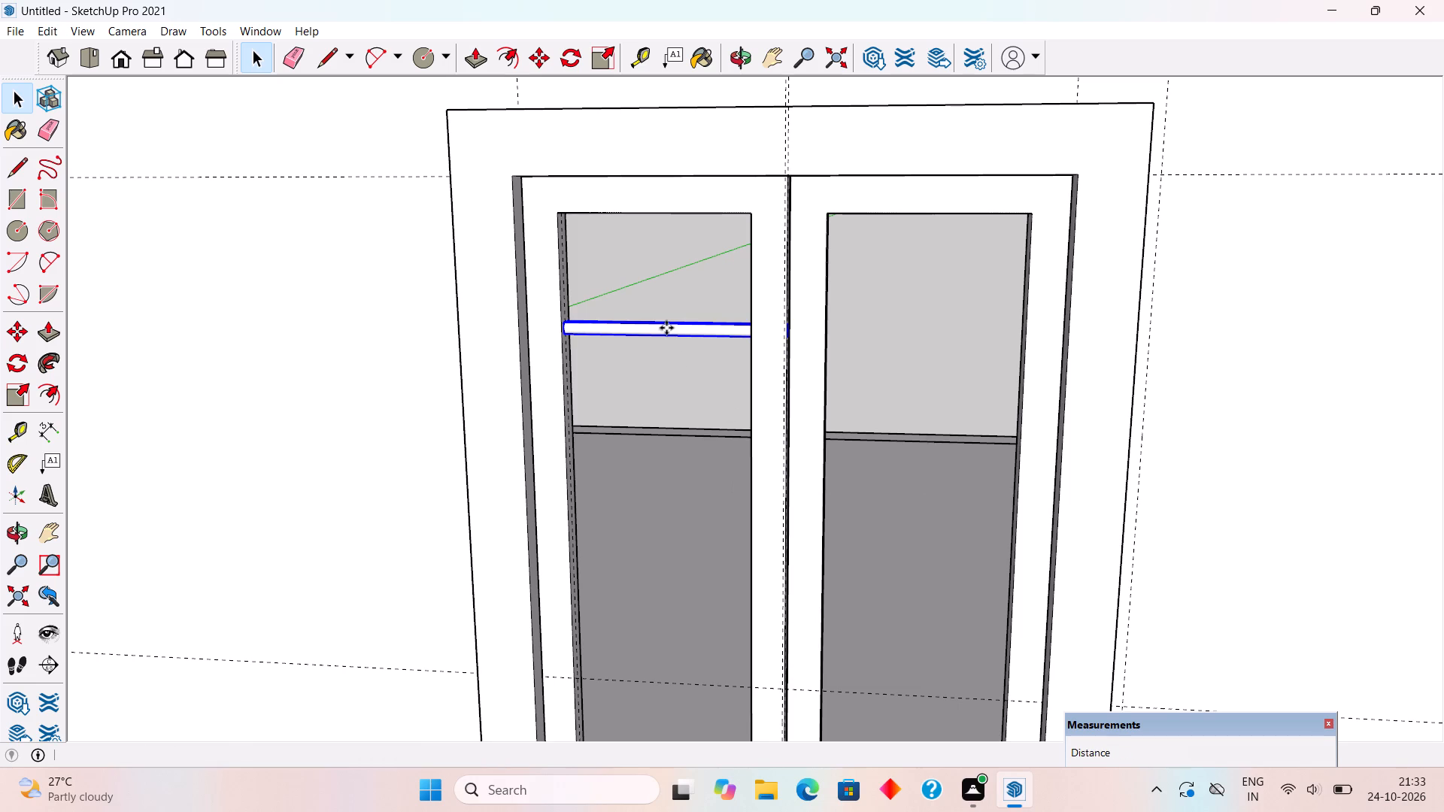
left_click(666, 328)
scroll(668, 393, "down", 5)
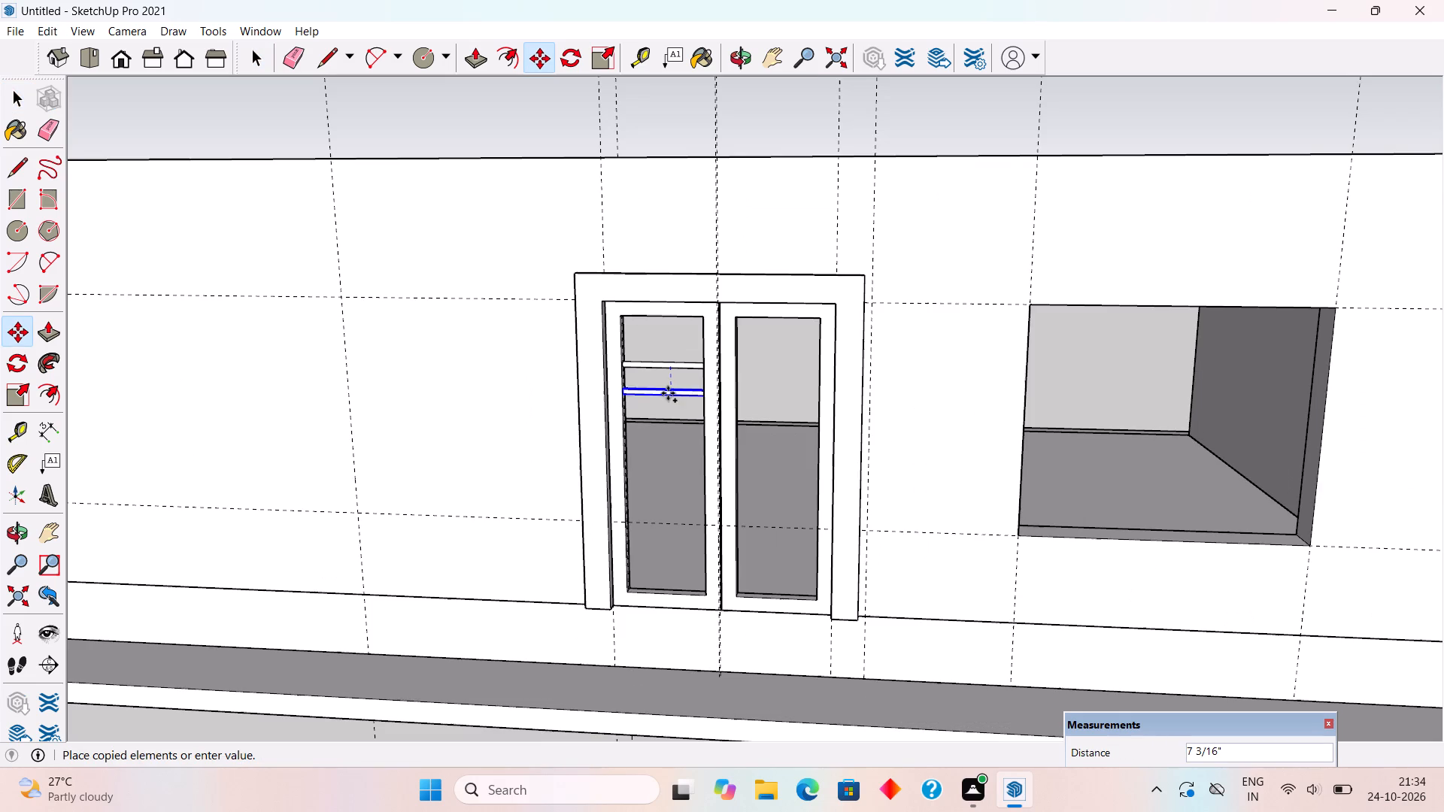
scroll(658, 525, "up", 8)
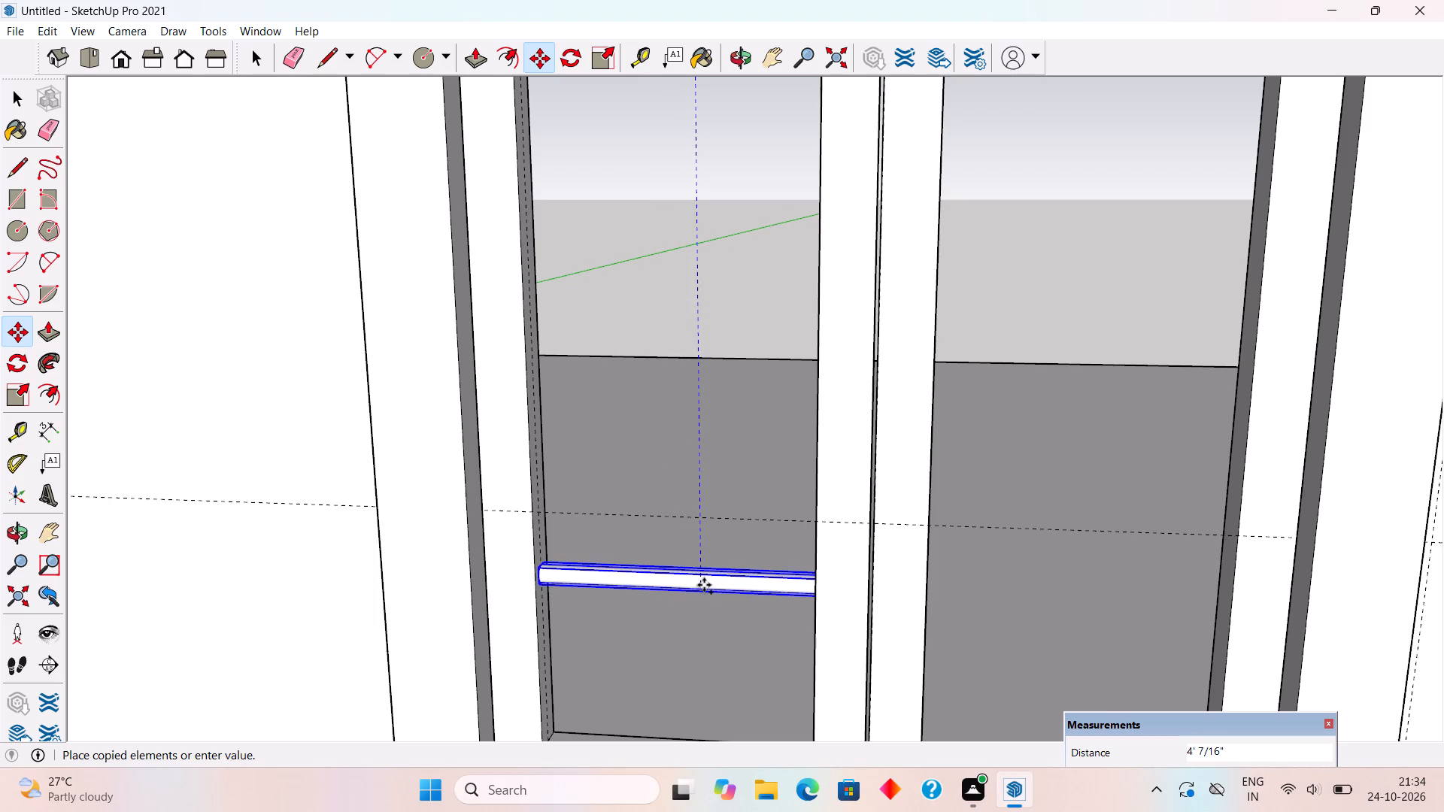
left_click(704, 585)
key("slash")
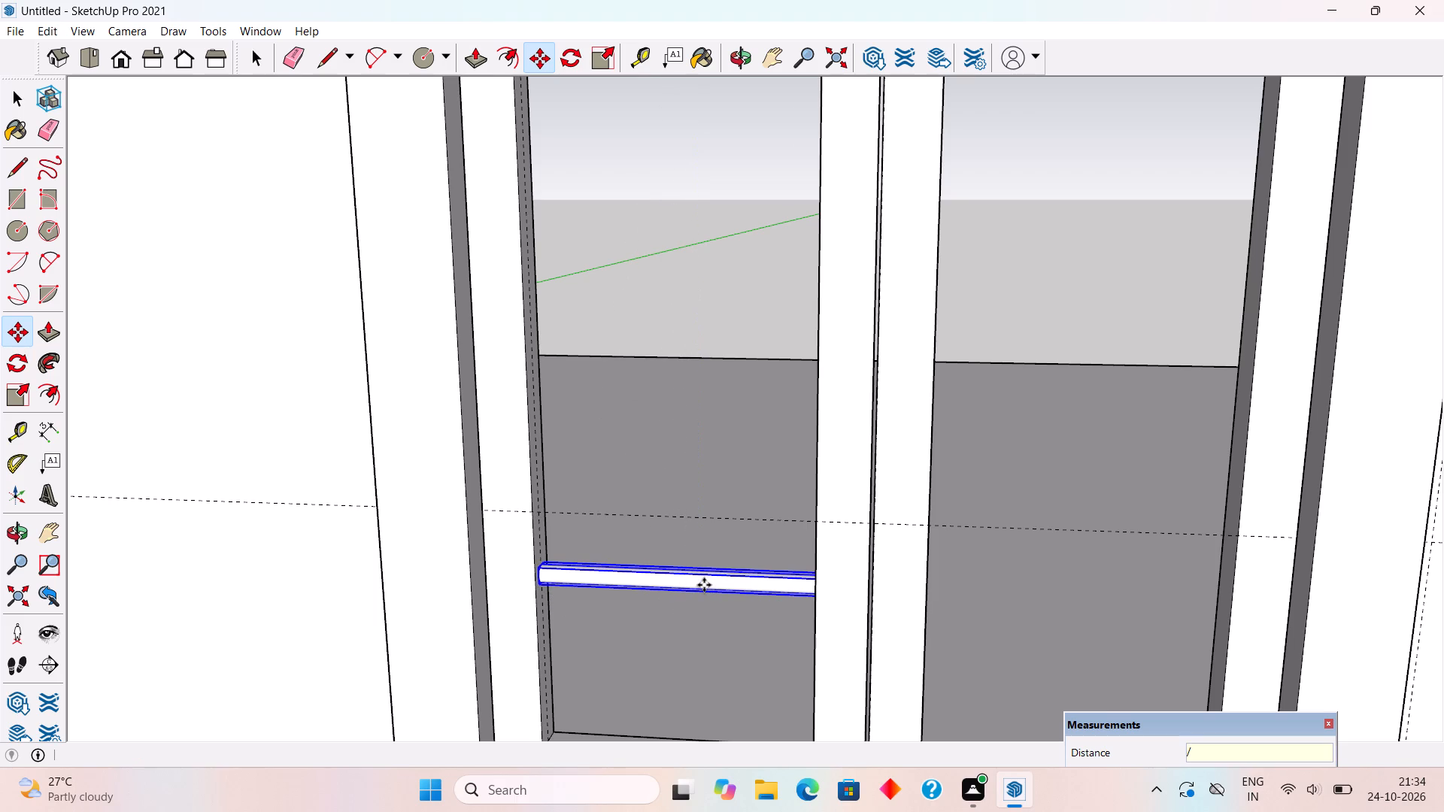
key("3")
key("Return")
scroll(704, 585, "down", 5)
scroll(765, 680, "down", 2)
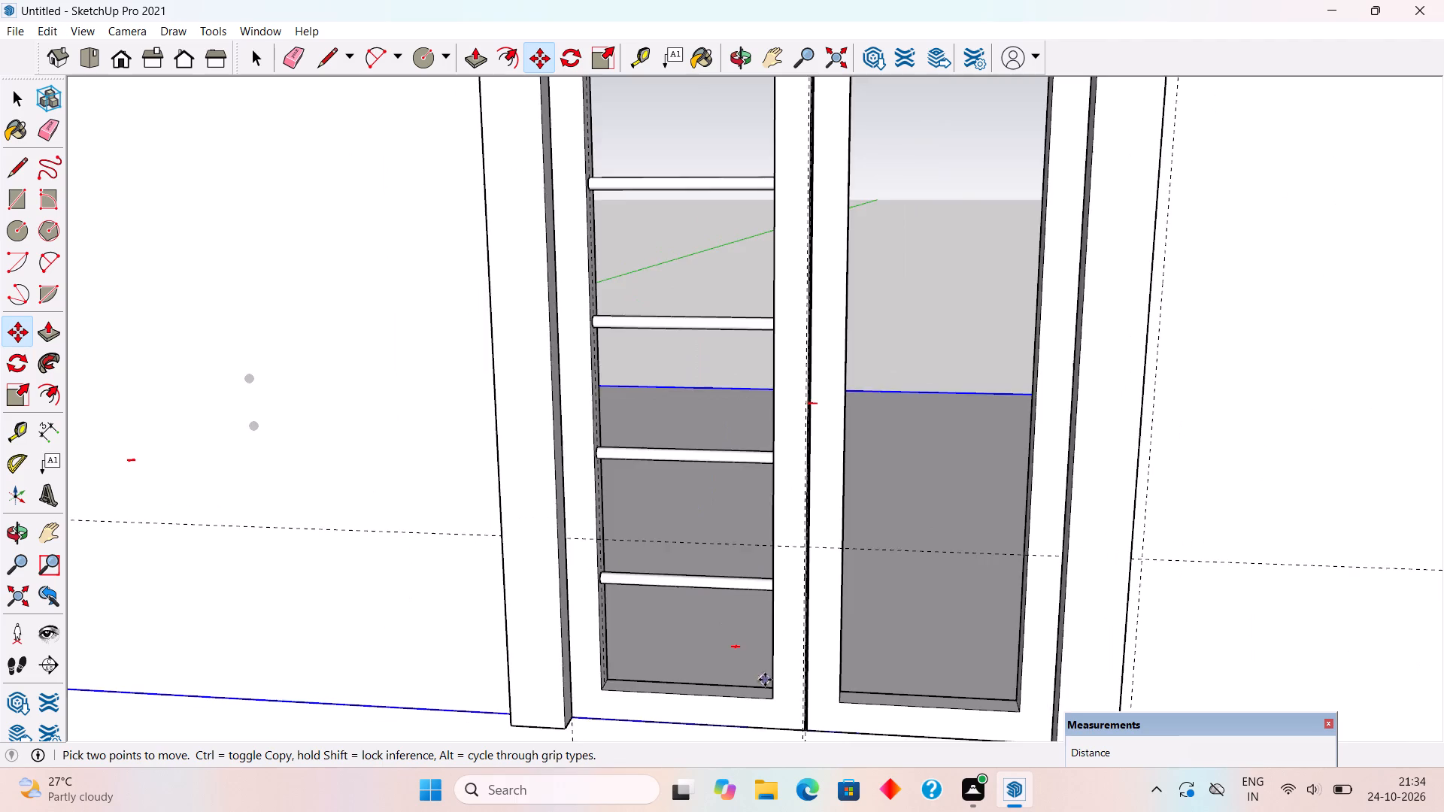
scroll(765, 680, "down", 2)
key("space")
Place a guide along the middle of the left leaf's bottom rail, 1 1/2" in from its front edge.
middle_click_drag(760, 385, 825, 352)
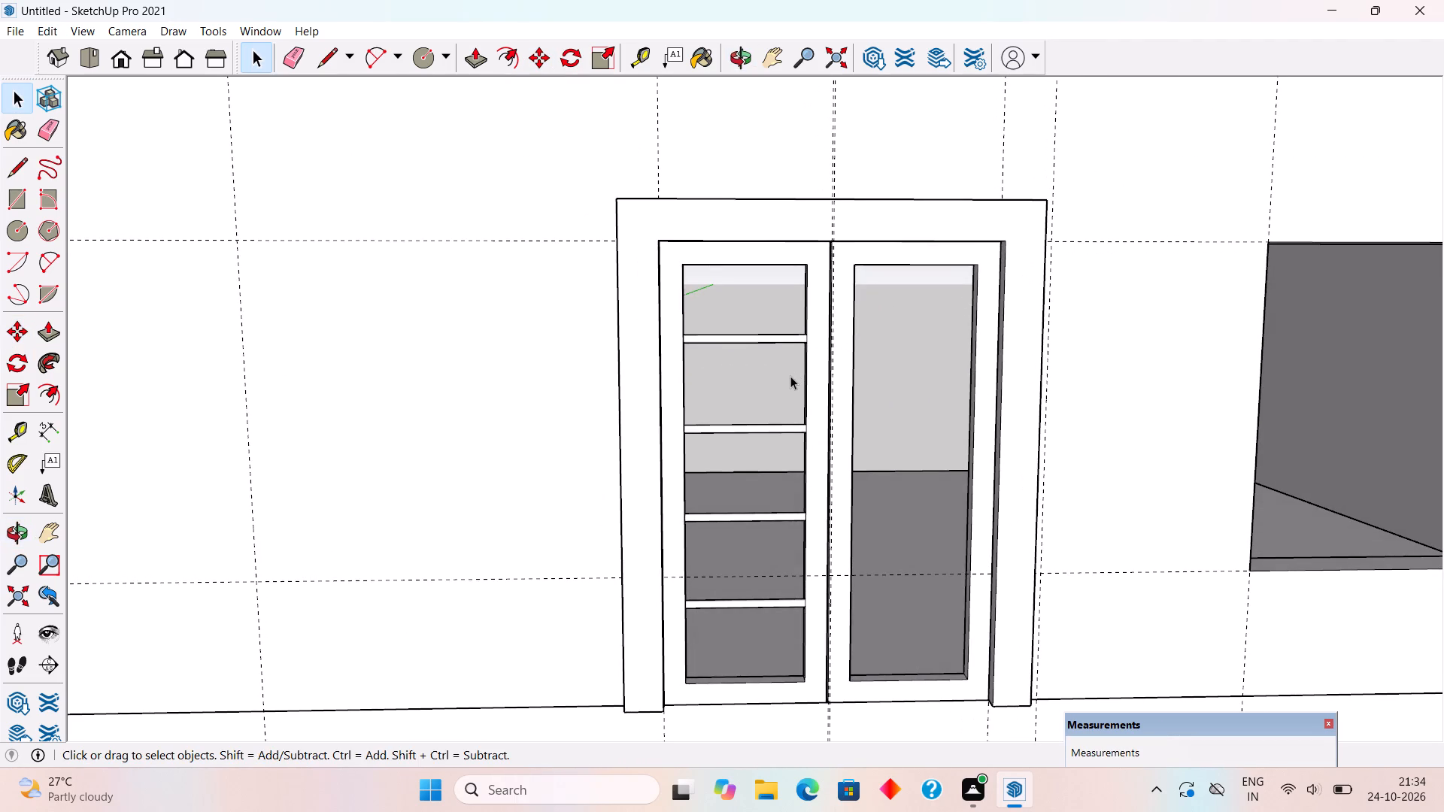
middle_click_drag(767, 474, 743, 577)
scroll(743, 577, "down", 5)
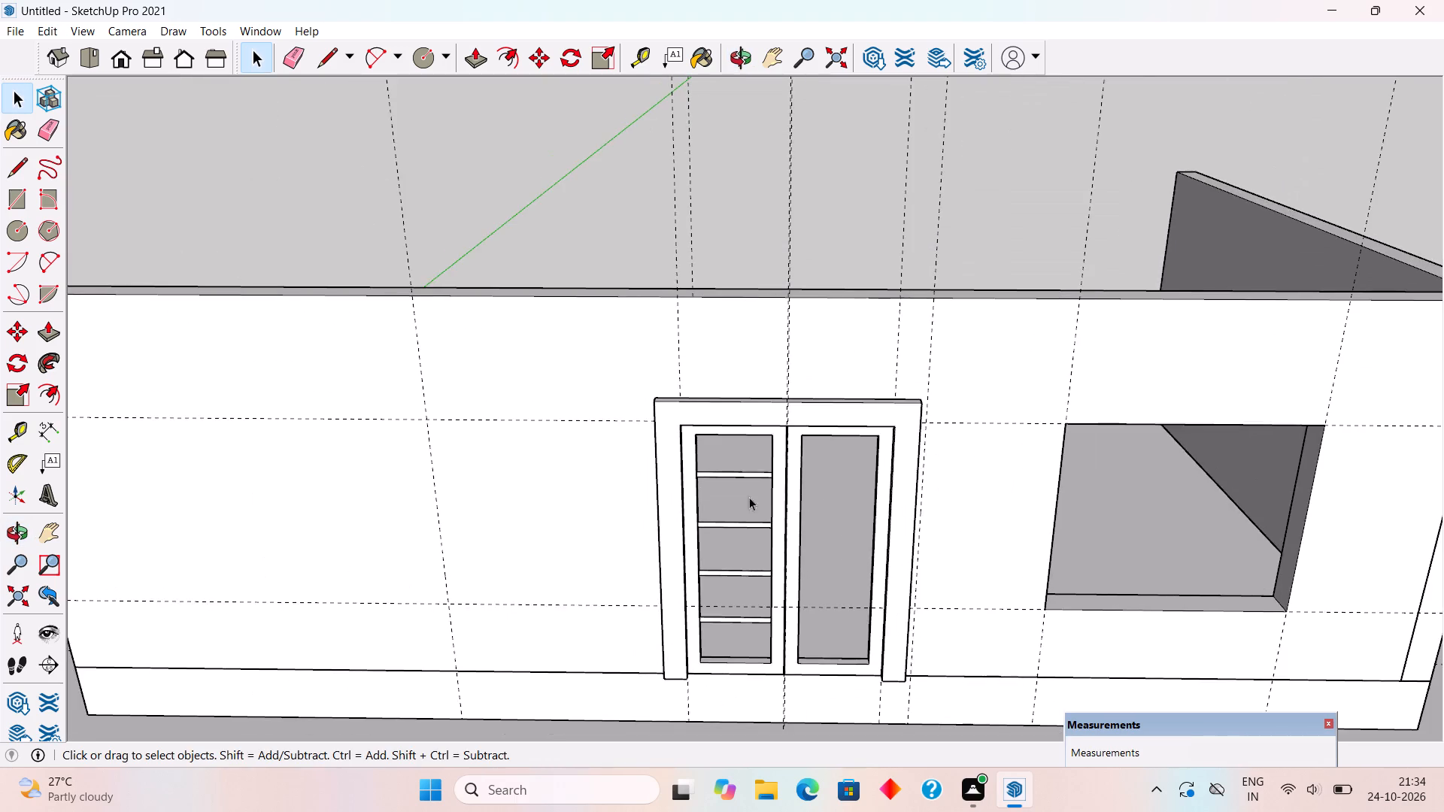
middle_click_drag(755, 408, 697, 584)
scroll(697, 589, "down", 1)
scroll(695, 639, "up", 17)
middle_click_drag(753, 567, 741, 595)
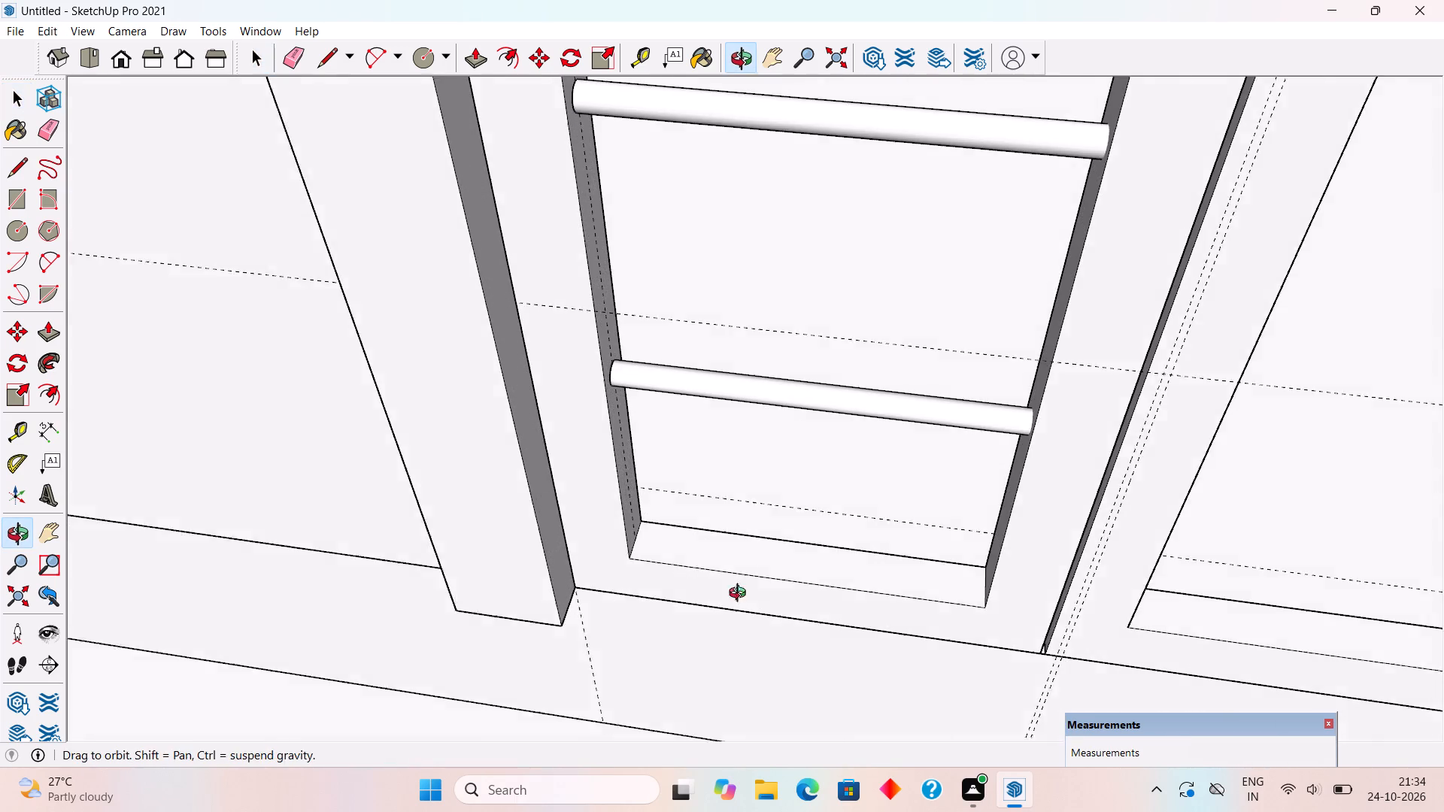
middle_click_drag(741, 595, 737, 606)
scroll(850, 646, "up", 7)
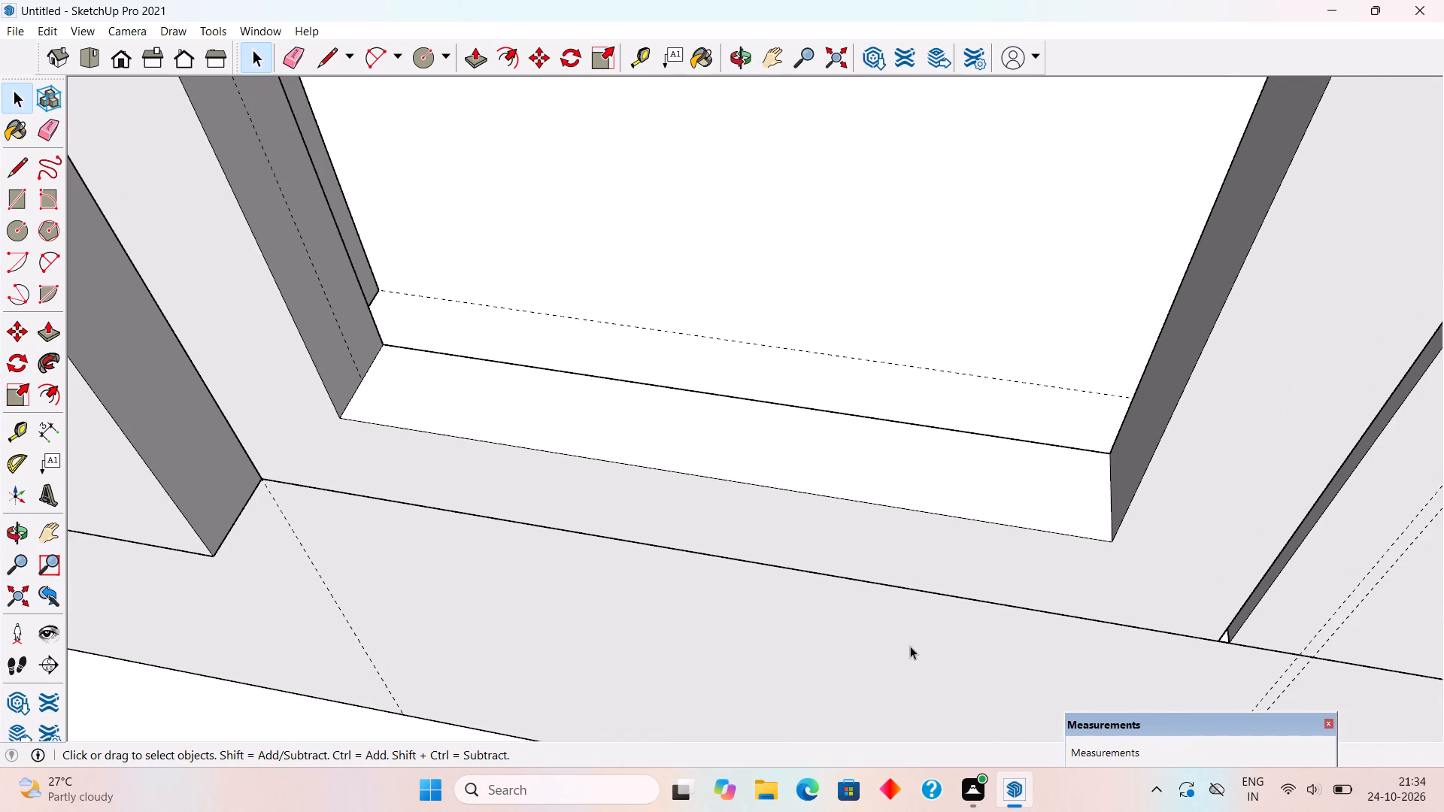
key("t")
left_click(745, 482)
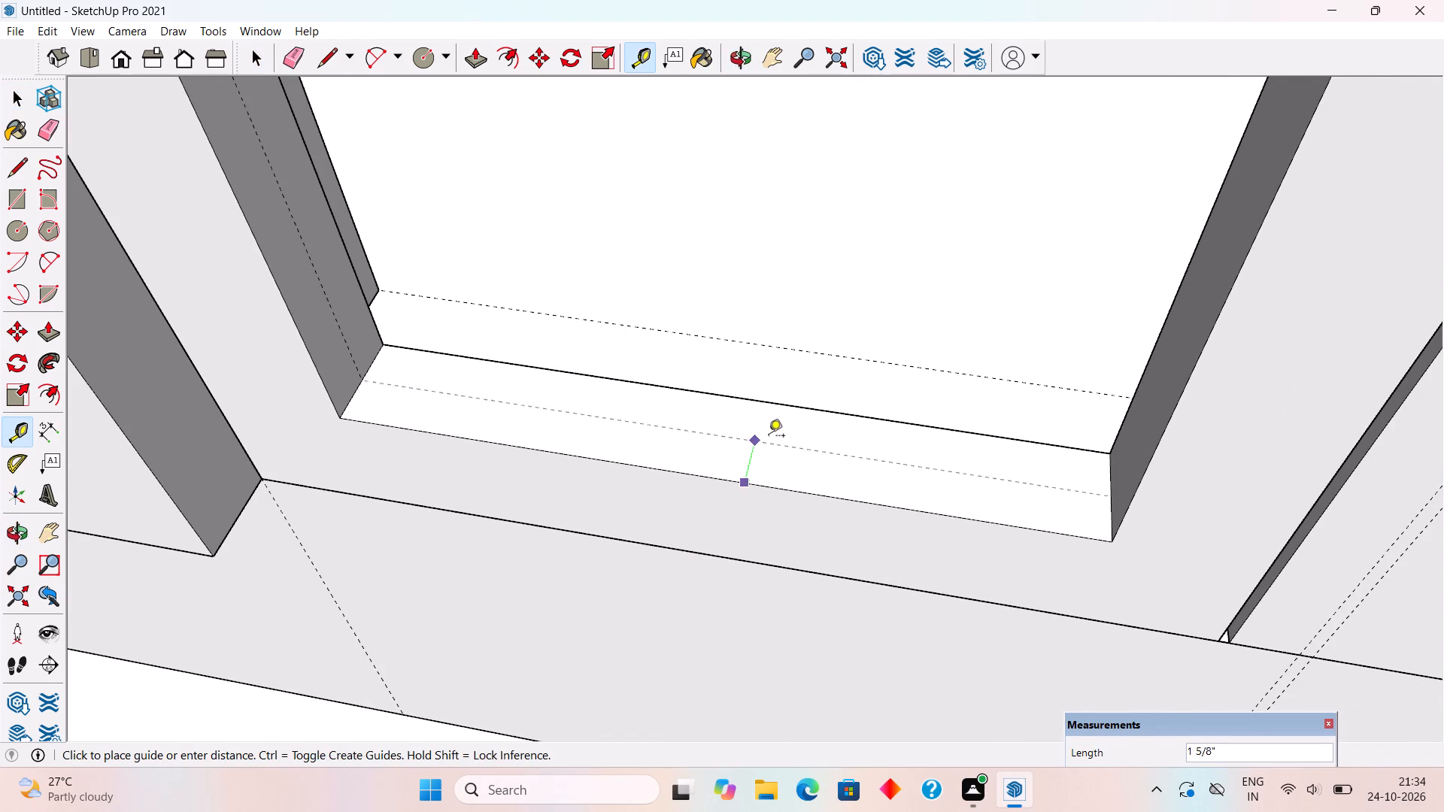
left_click(366, 382)
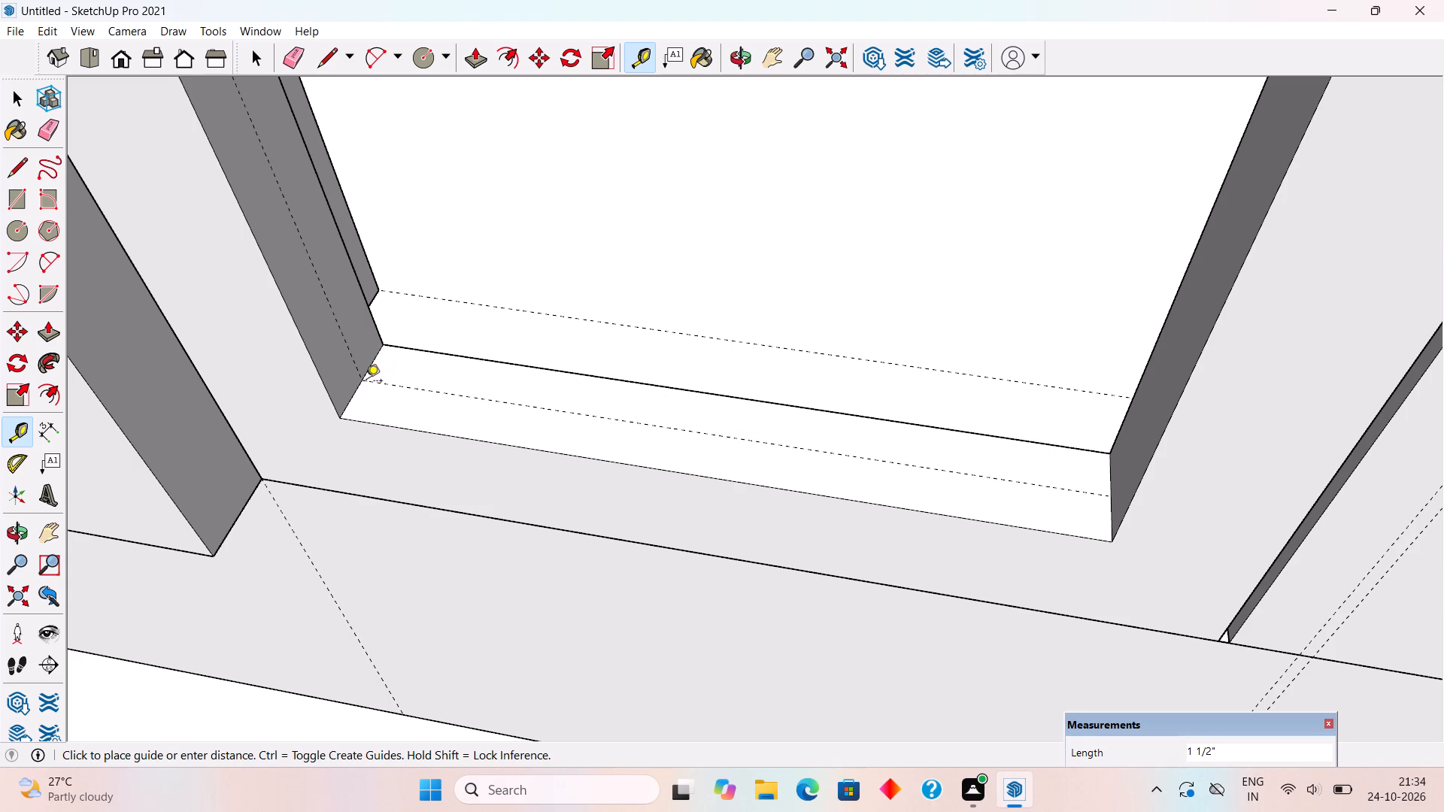
Place a cross guide over the bottom rail at mid-width, about 10 15/16" from the left leaf's jamb.
key("t")
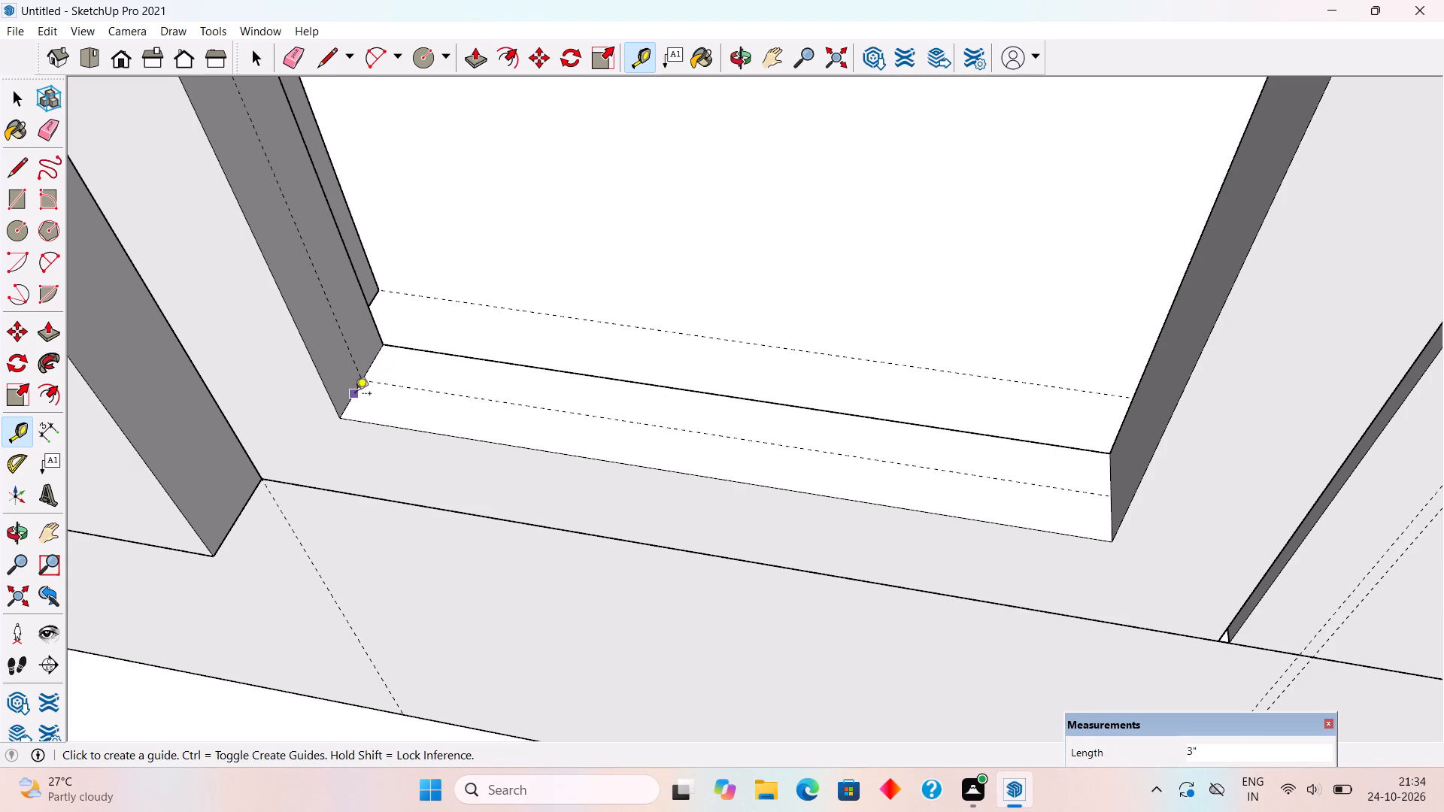
left_click(355, 395)
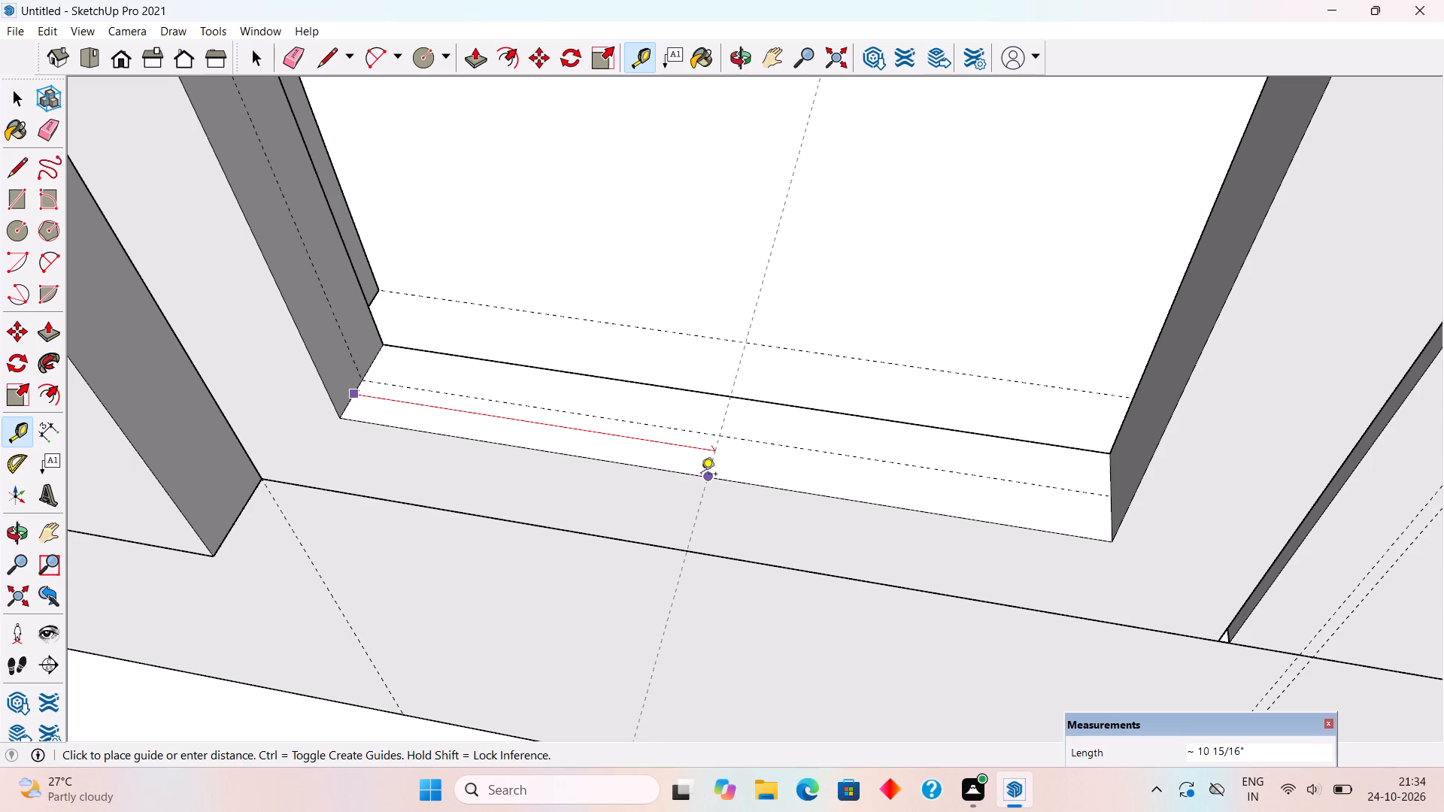
left_click(701, 475)
Draw a circle of about 3/8" radius where the two guides cross on the left leaf's bottom rail.
key("c")
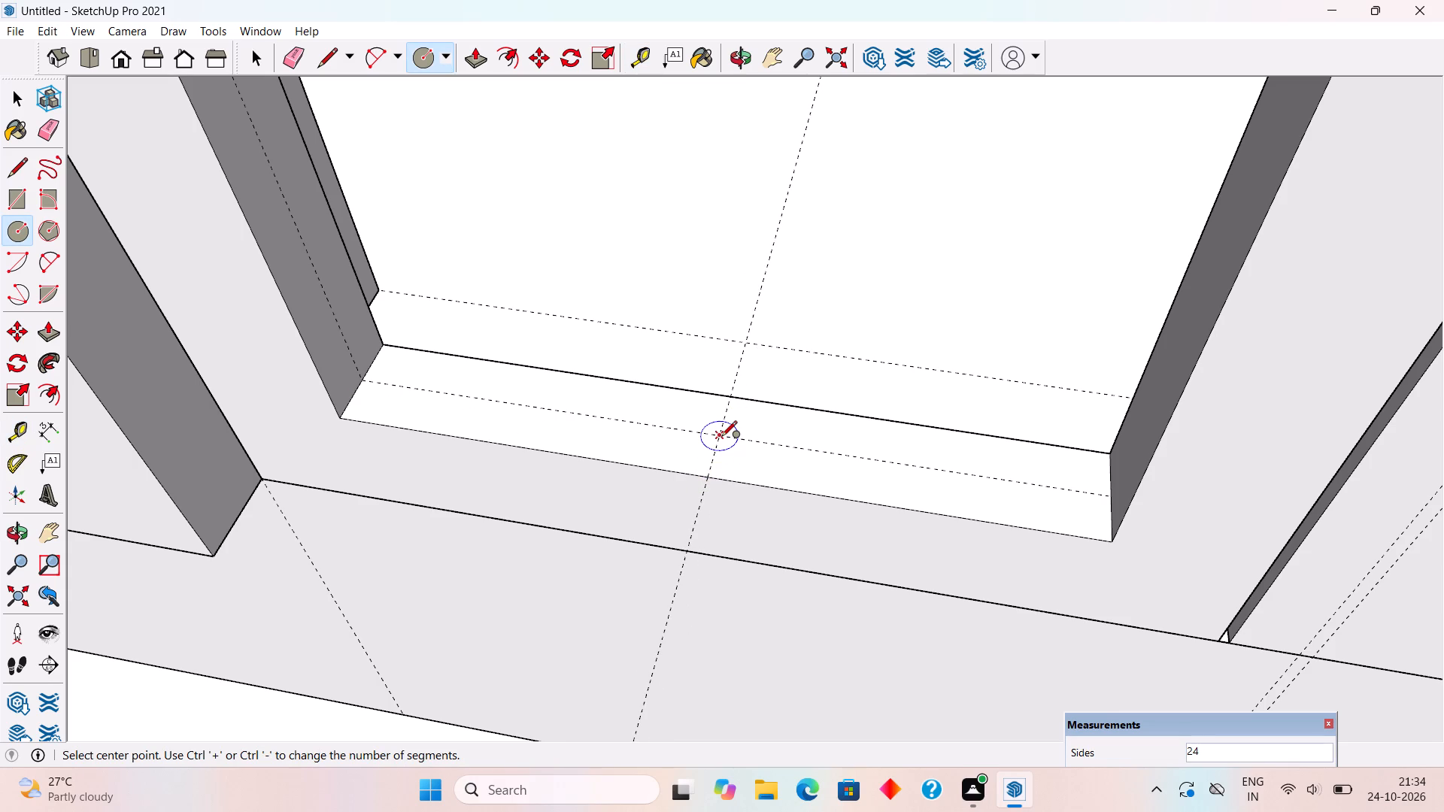
left_click(721, 438)
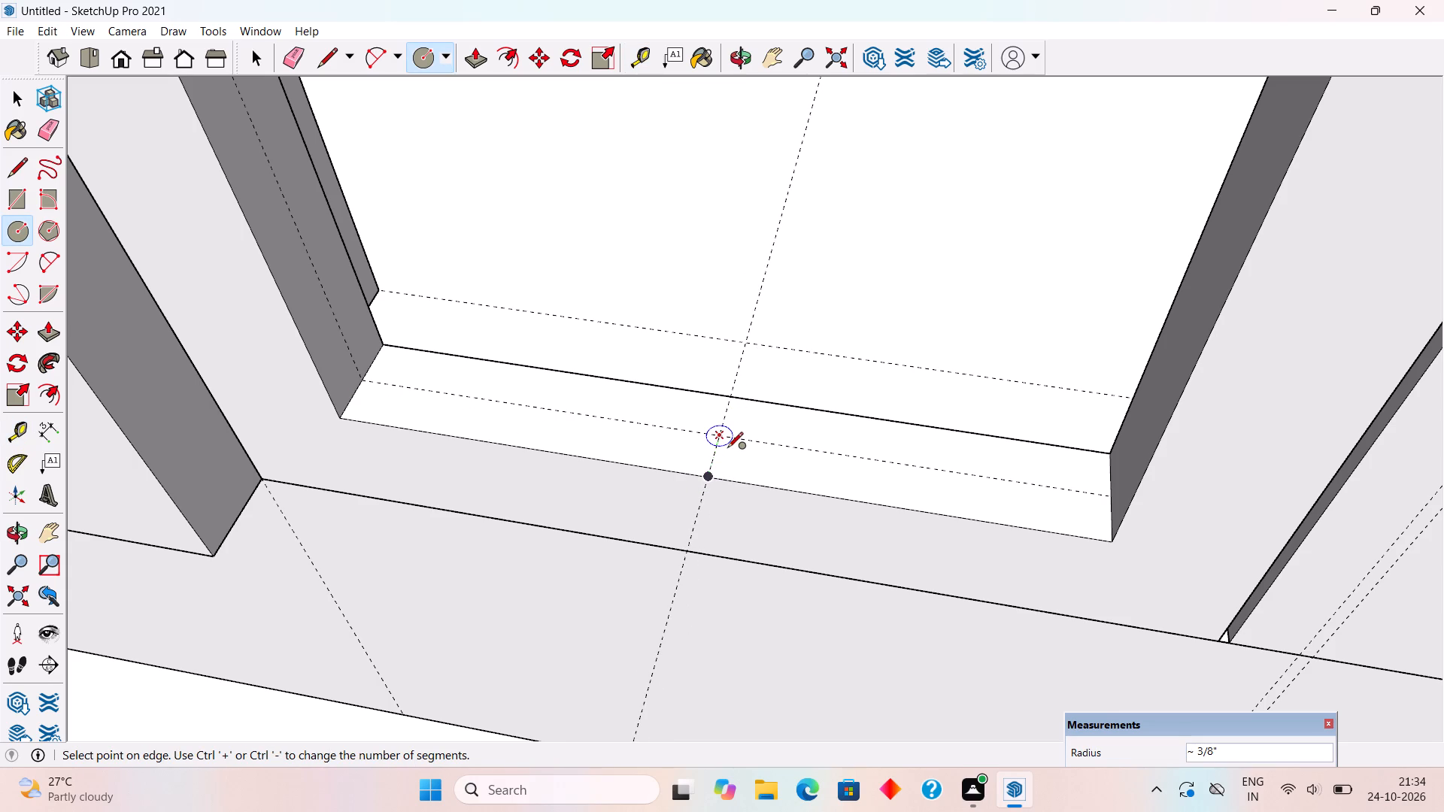
left_click(727, 449)
Extrude the circle 6' 4" up to the left leaf's top rail as a vertical bar through the horizontal bars.
key("p")
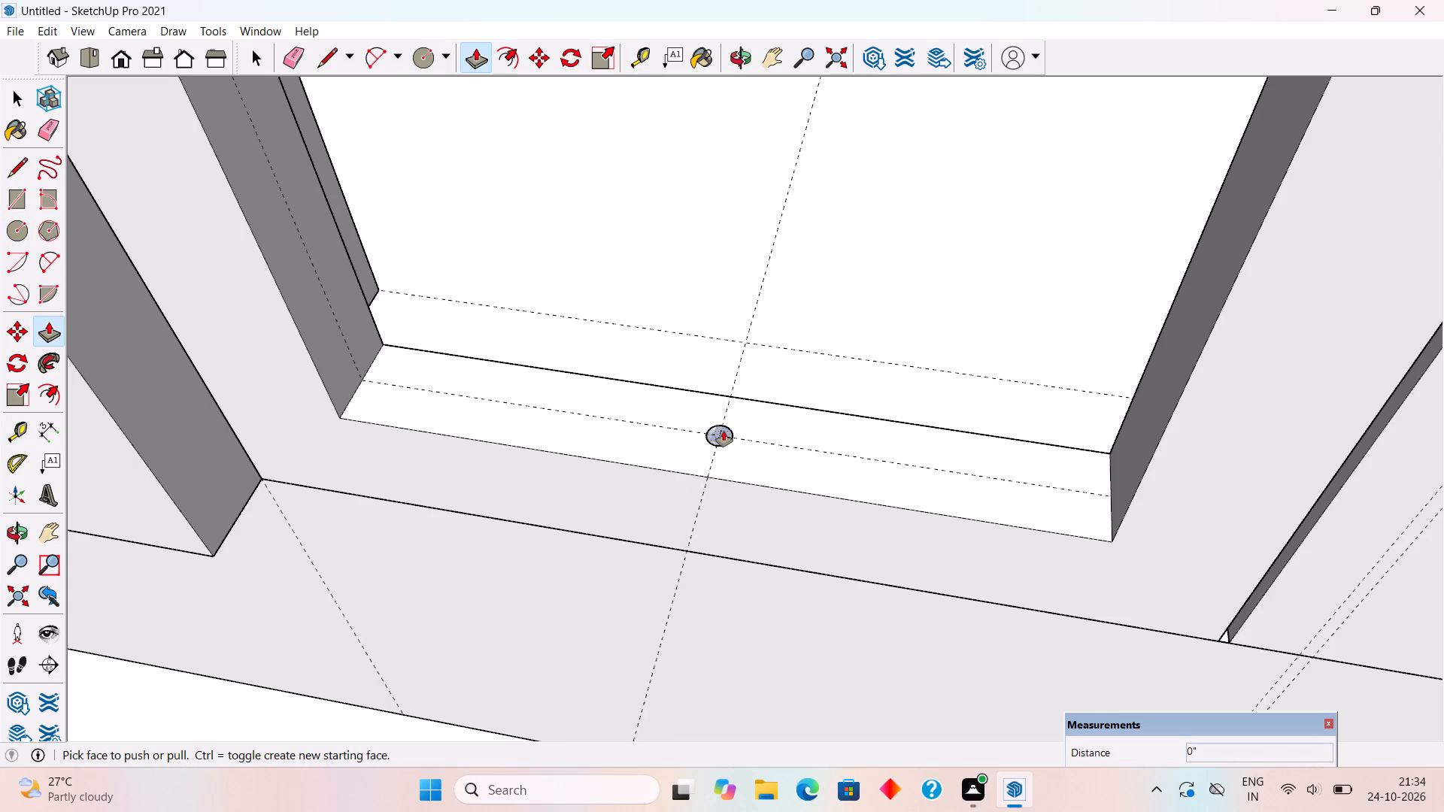
left_click(724, 431)
scroll(729, 373, "down", 9)
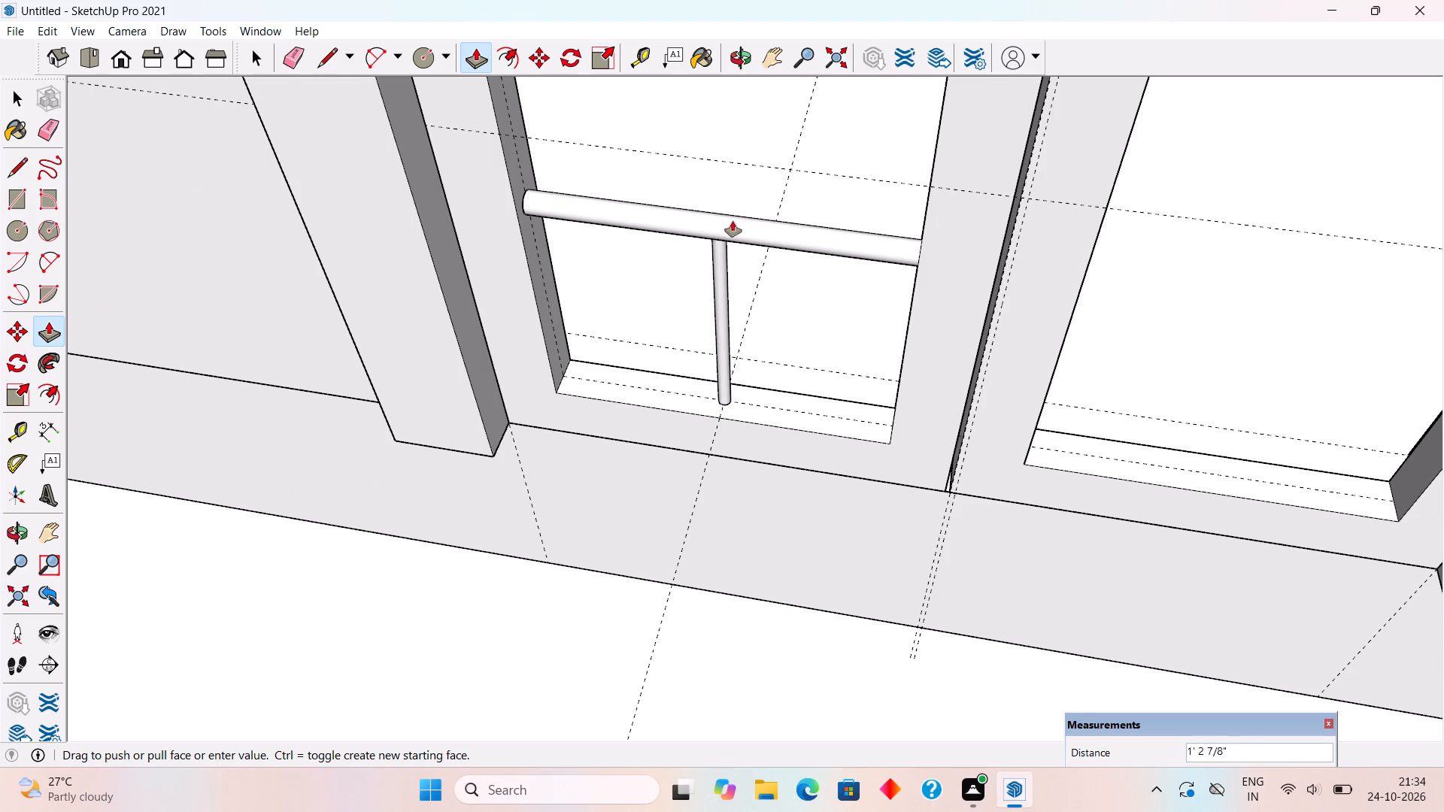
scroll(739, 223, "down", 6)
scroll(740, 226, "down", 18)
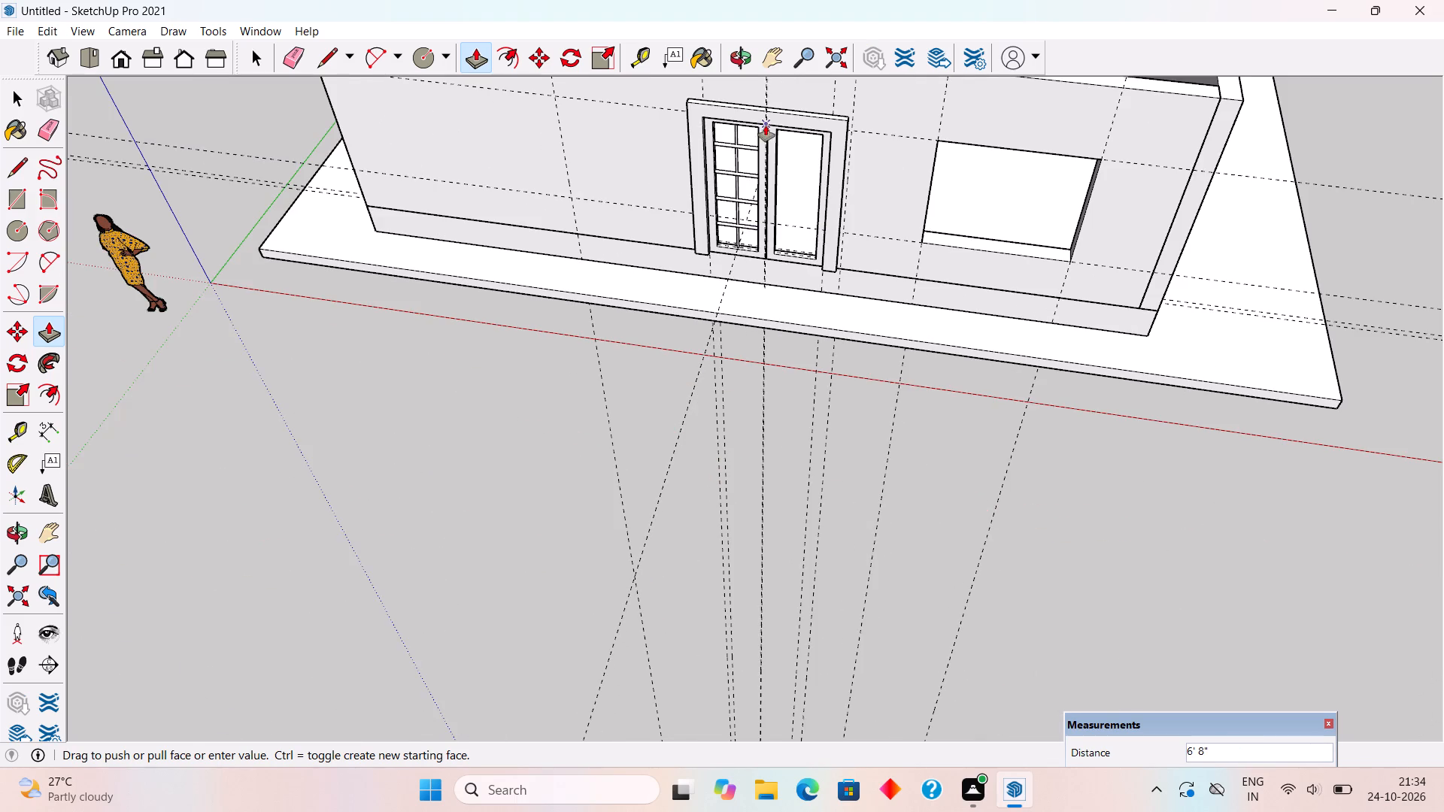
scroll(760, 124, "up", 15)
left_click(725, 129)
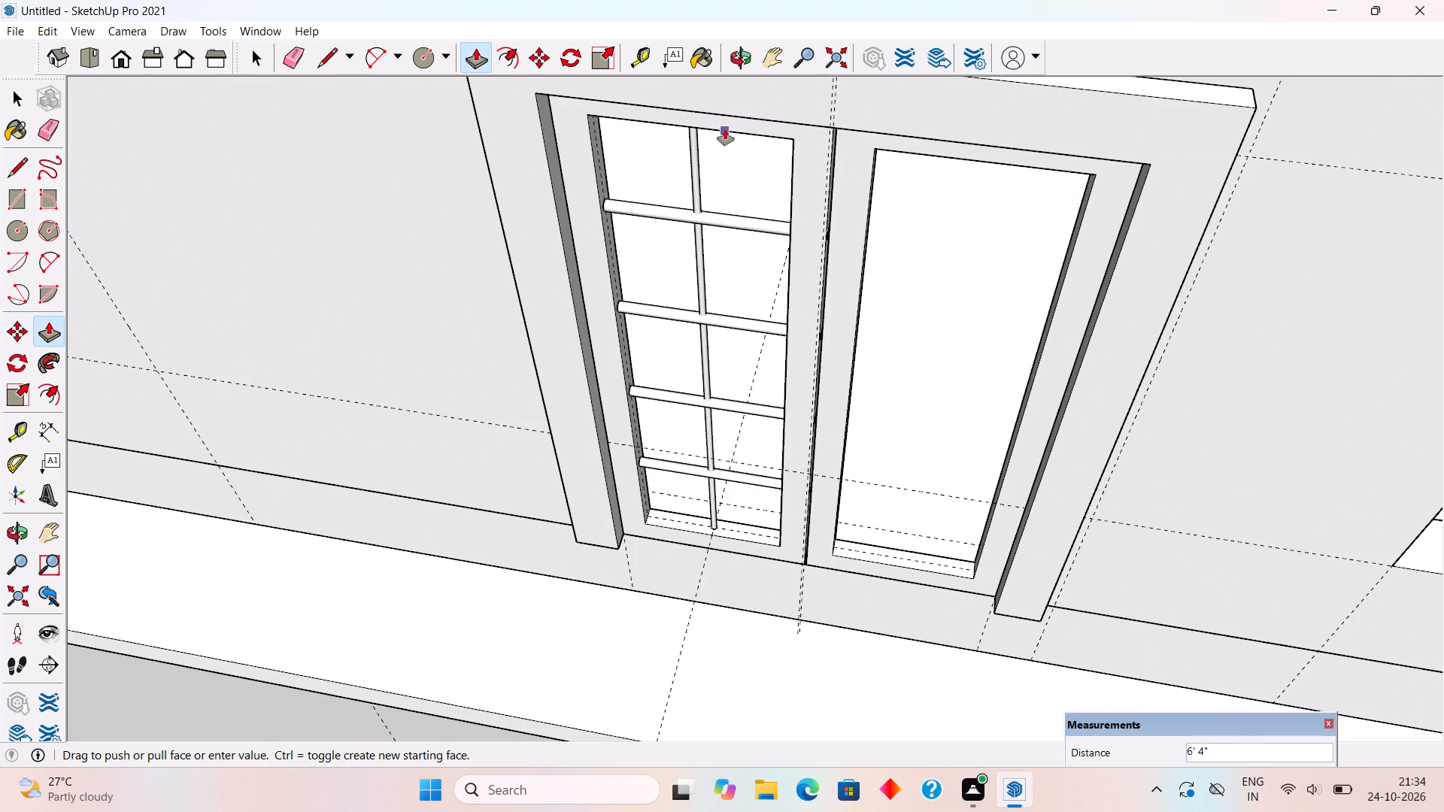
key("space")
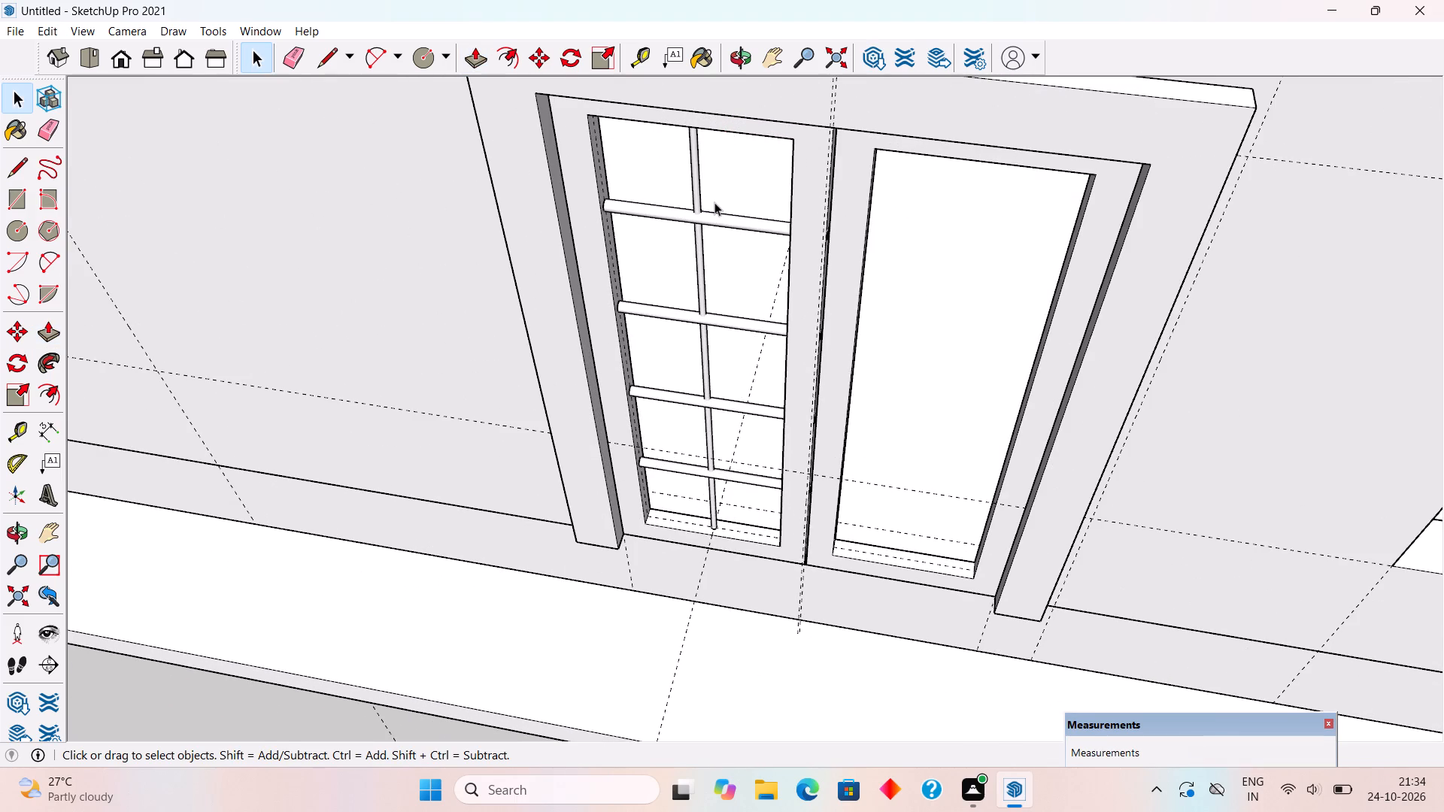
Group the left leaf's vertical round bar as a separate object from the horizontal bars.
left_click(700, 223, "ctrl")
left_click(700, 201, "ctrl")
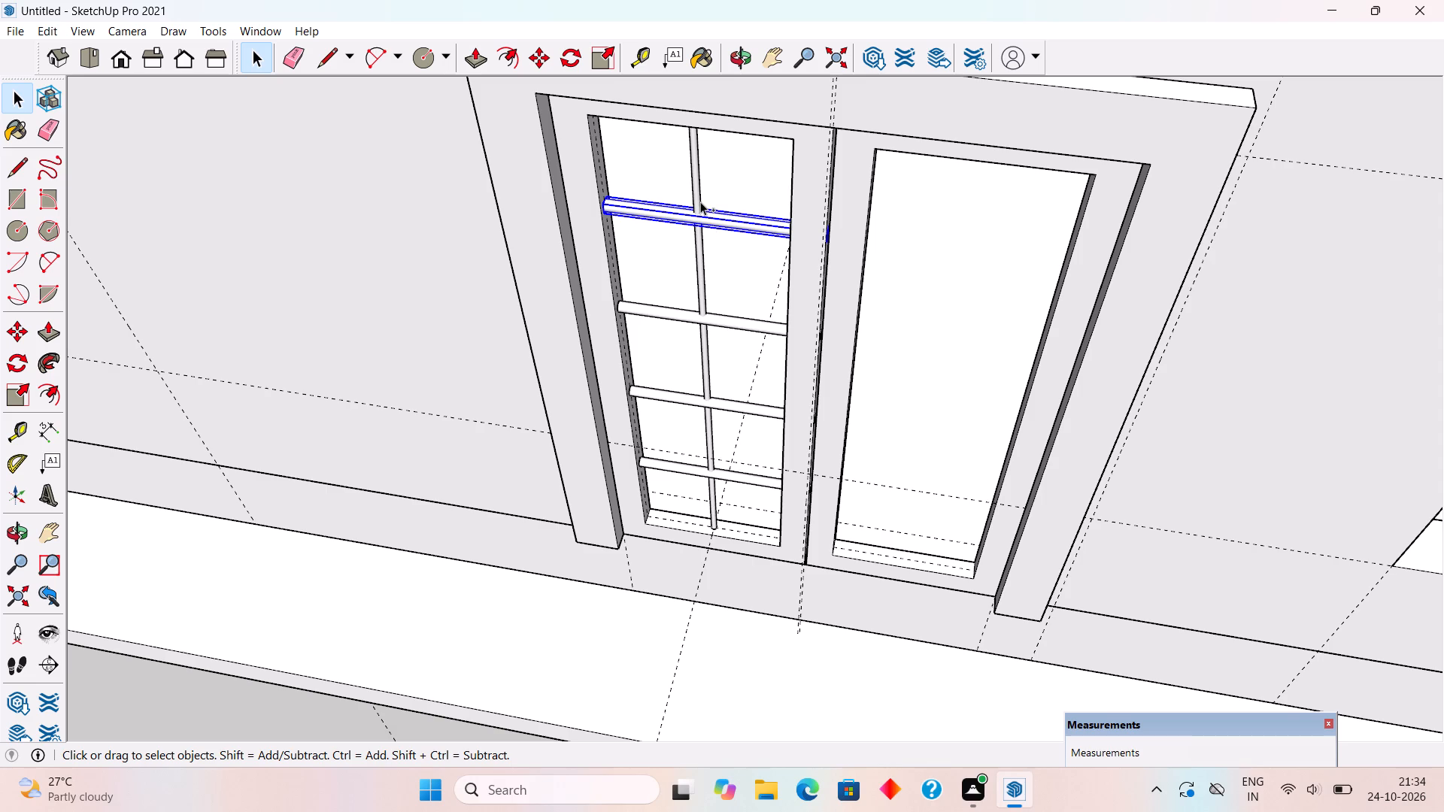
triple_click(700, 253)
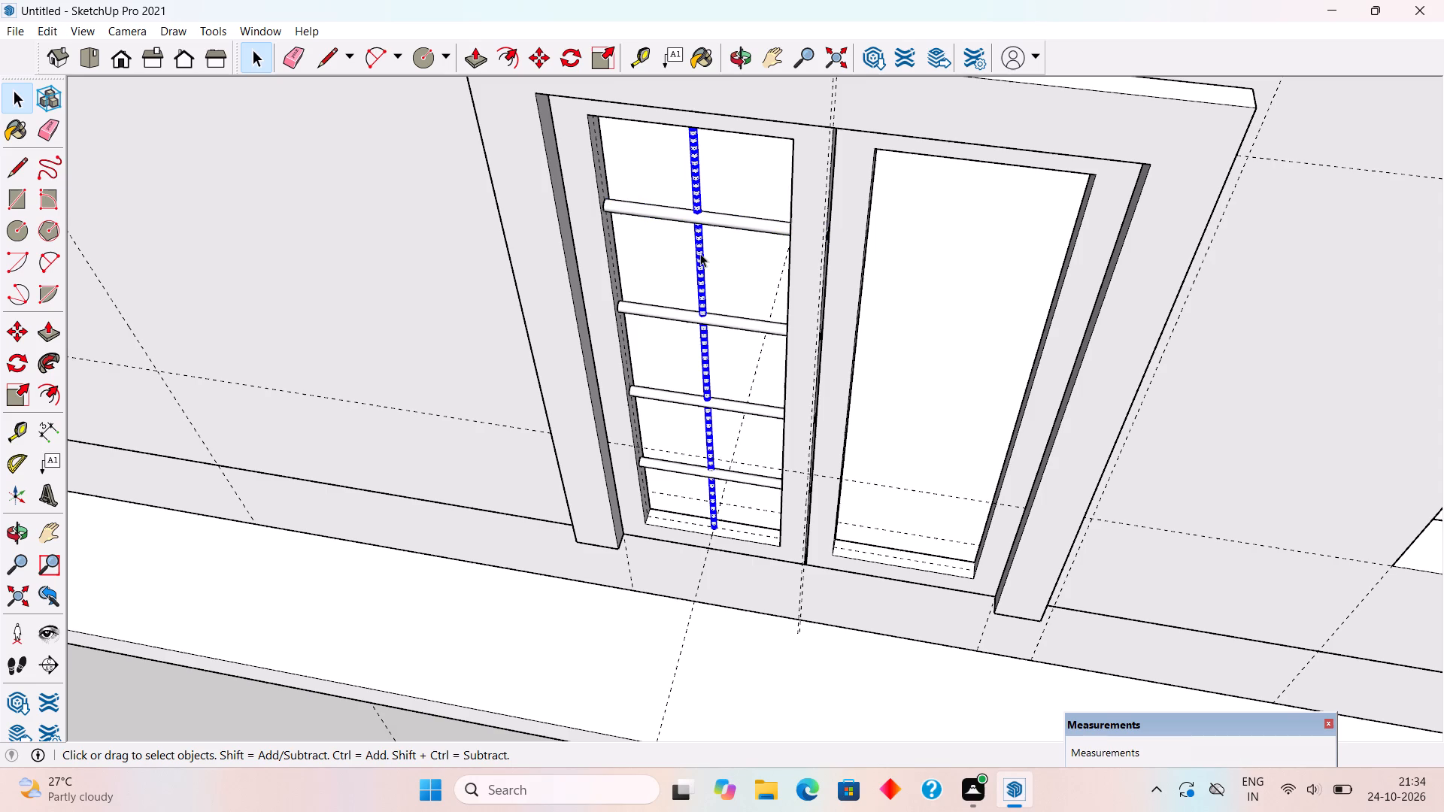
right_click(701, 253)
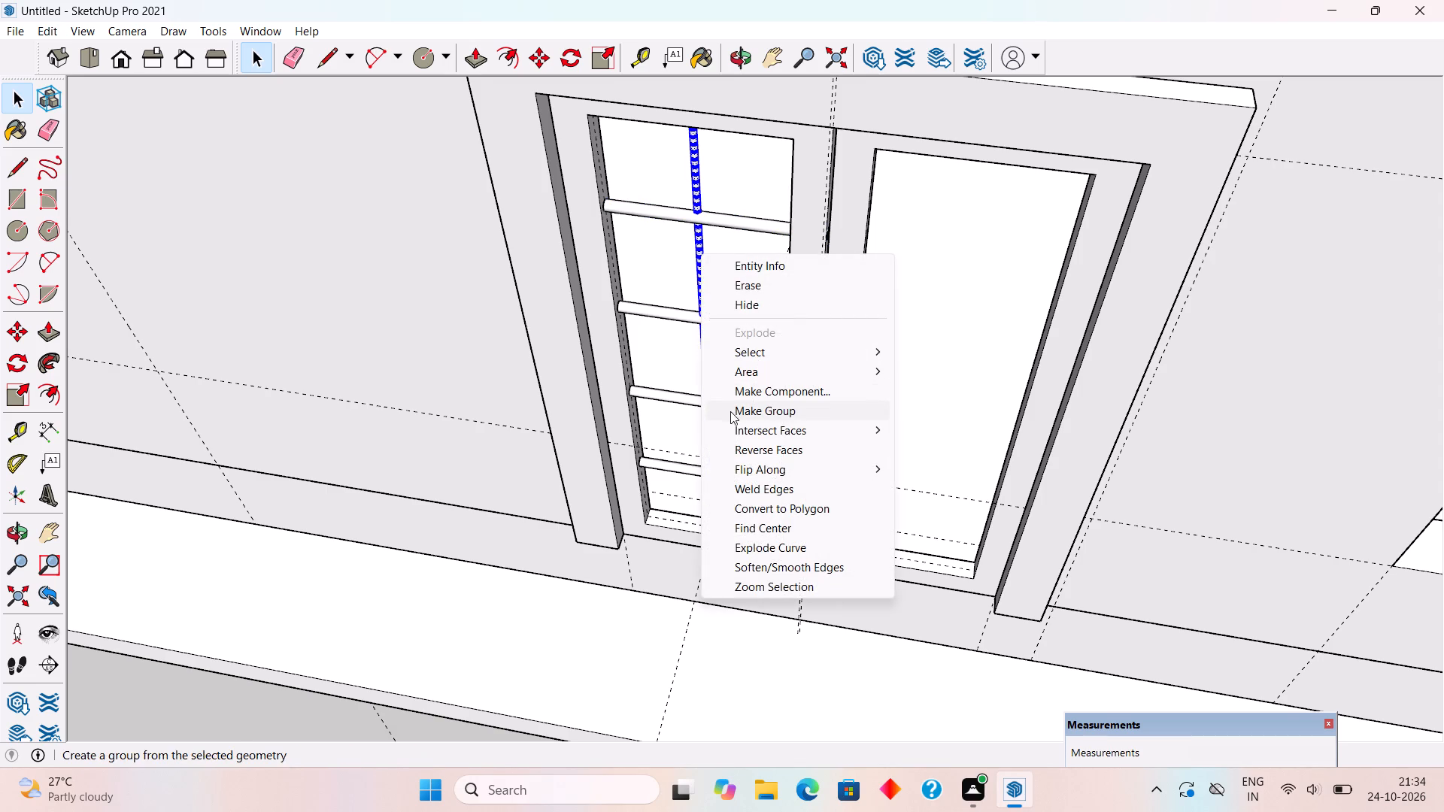
left_click(730, 411)
Combine the left leaf's vertical bar and its four horizontal bars into one grille group.
left_click(702, 218, "ctrl")
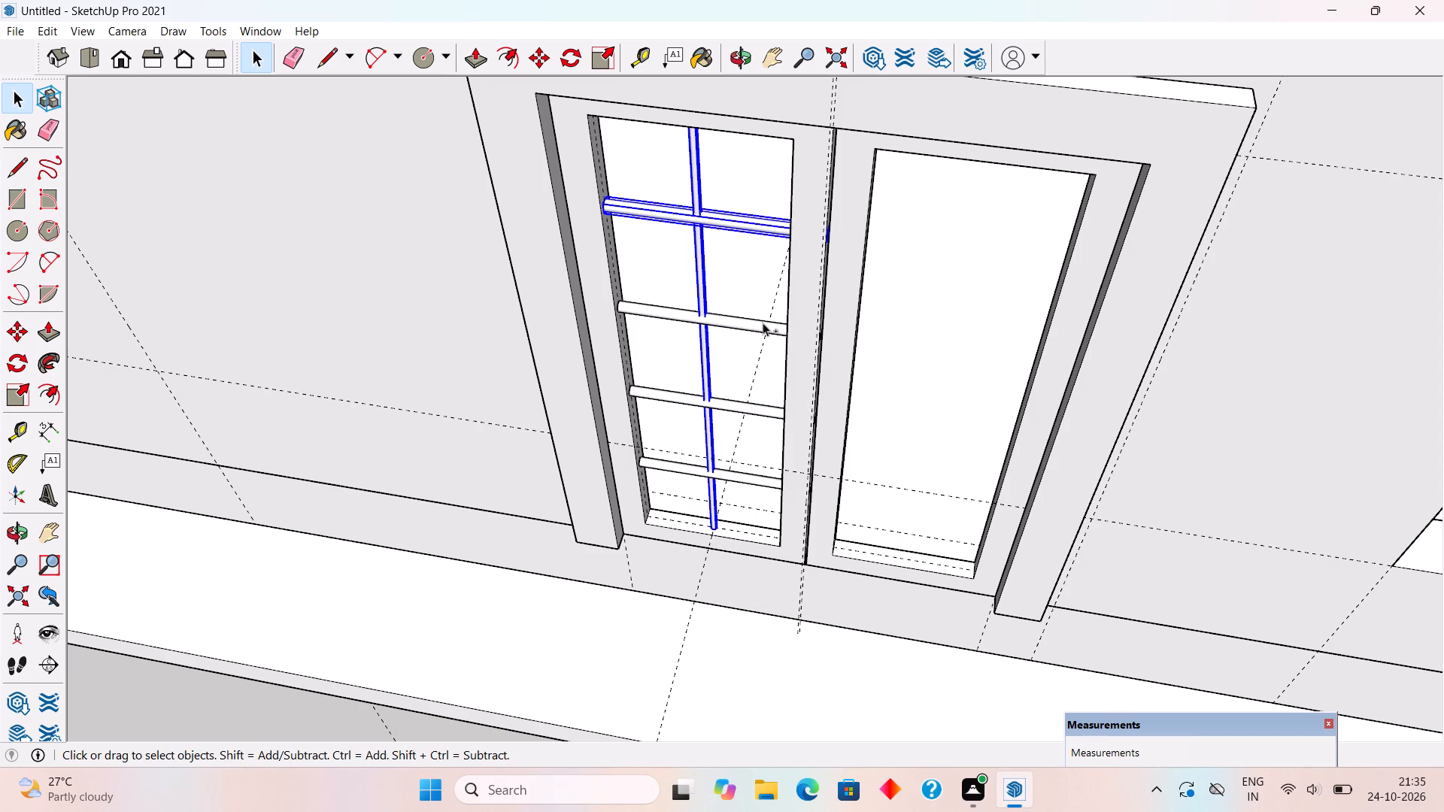
left_click(768, 325, "ctrl")
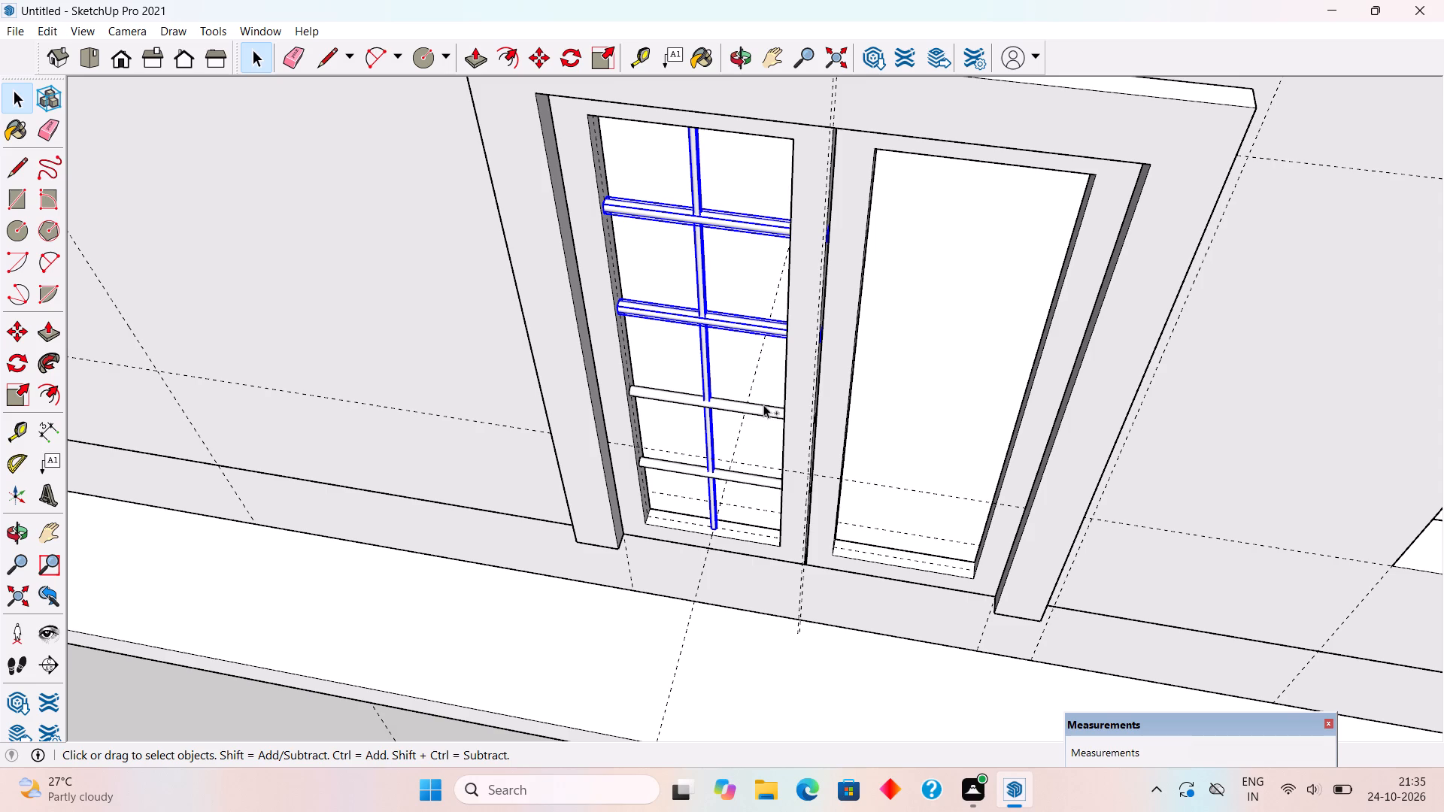
left_click(765, 408, "ctrl")
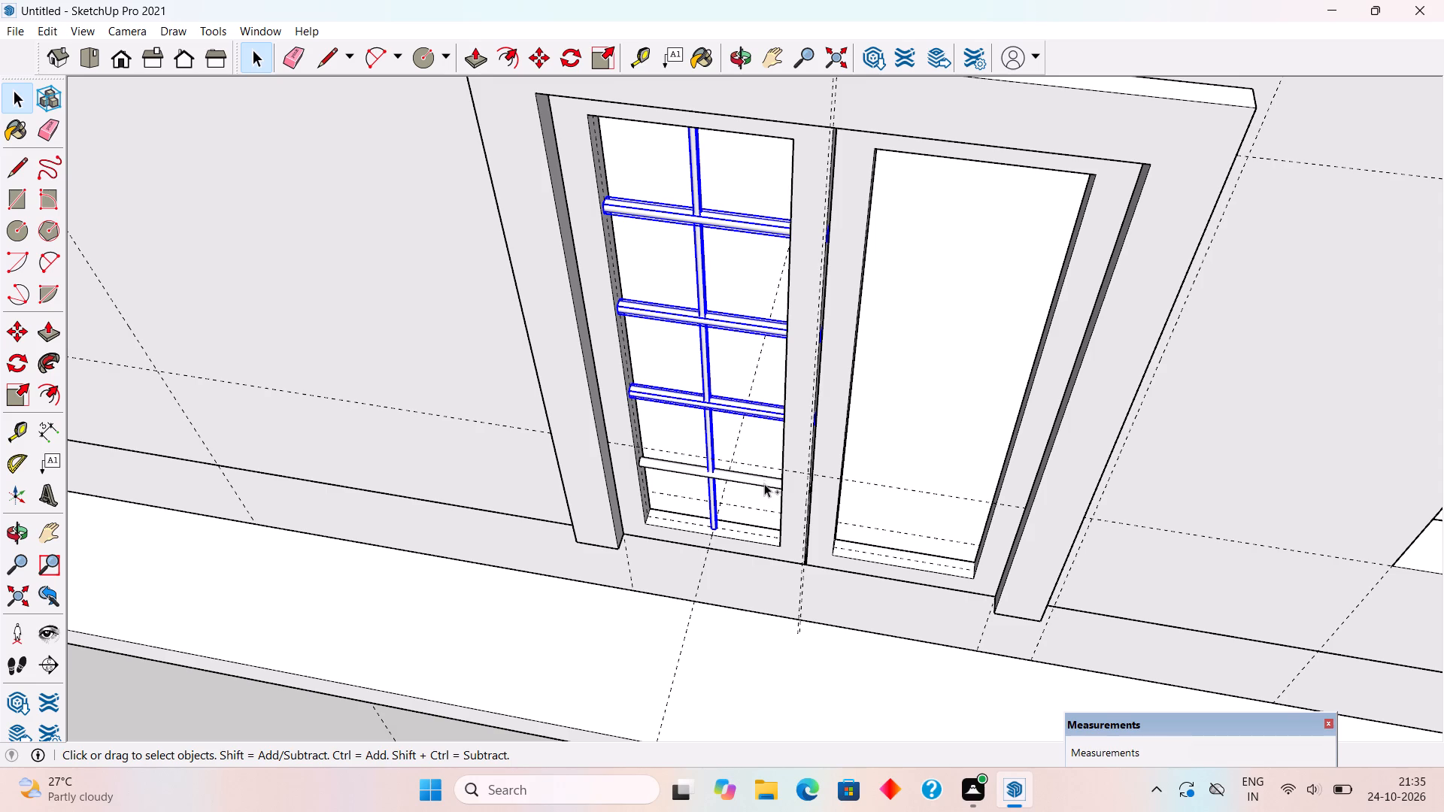
left_click(764, 483)
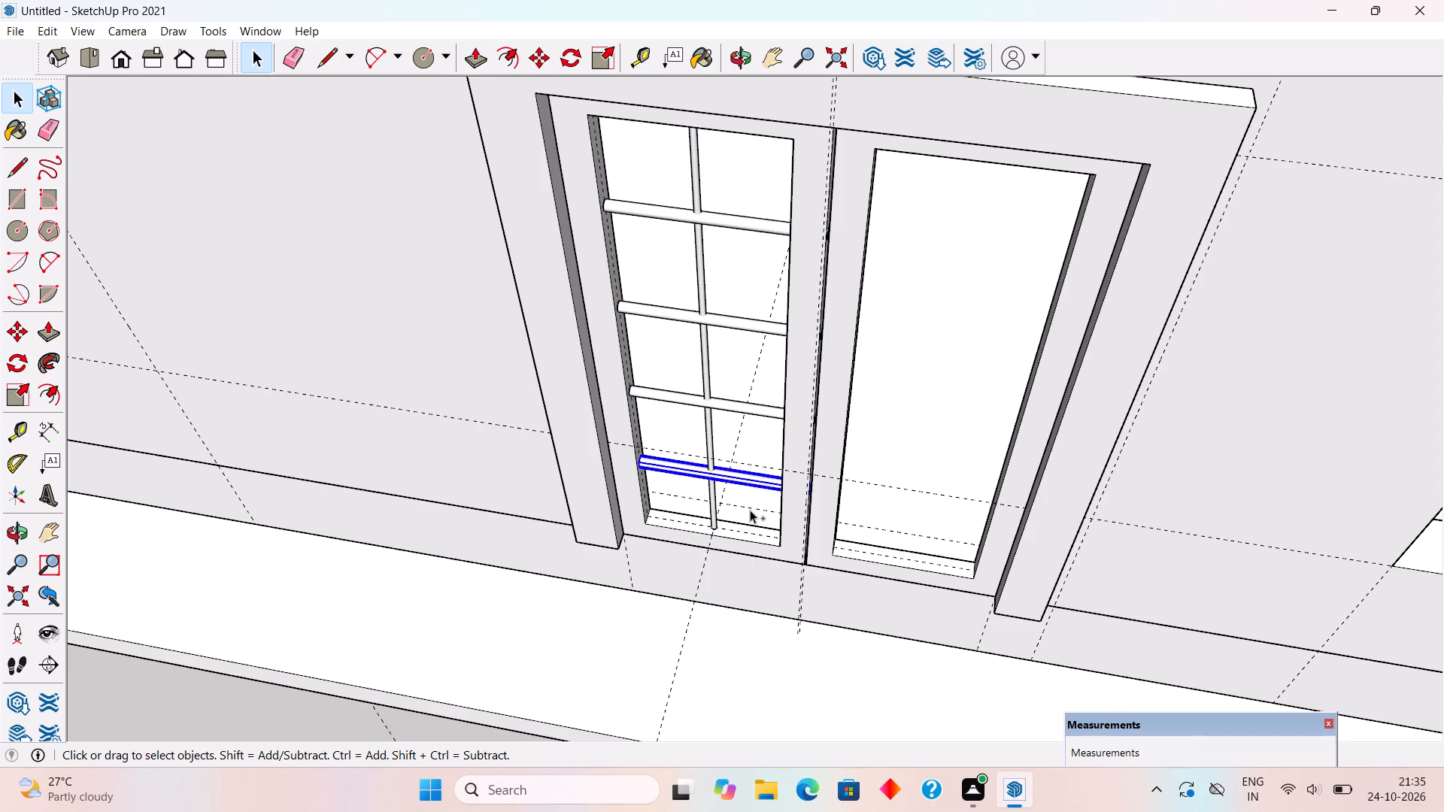
left_click(712, 495, "ctrl")
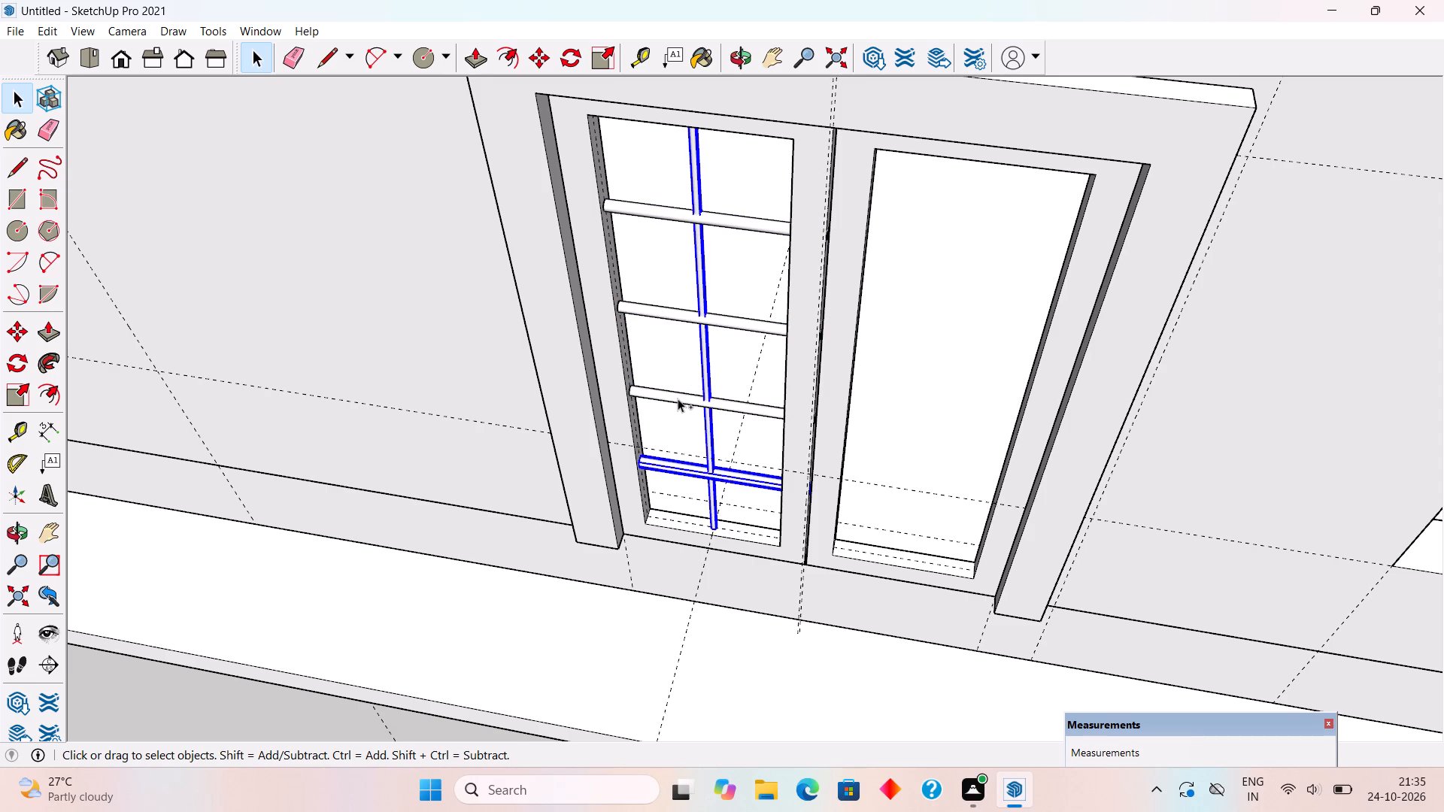
left_click(678, 398, "ctrl")
left_click(678, 314, "ctrl")
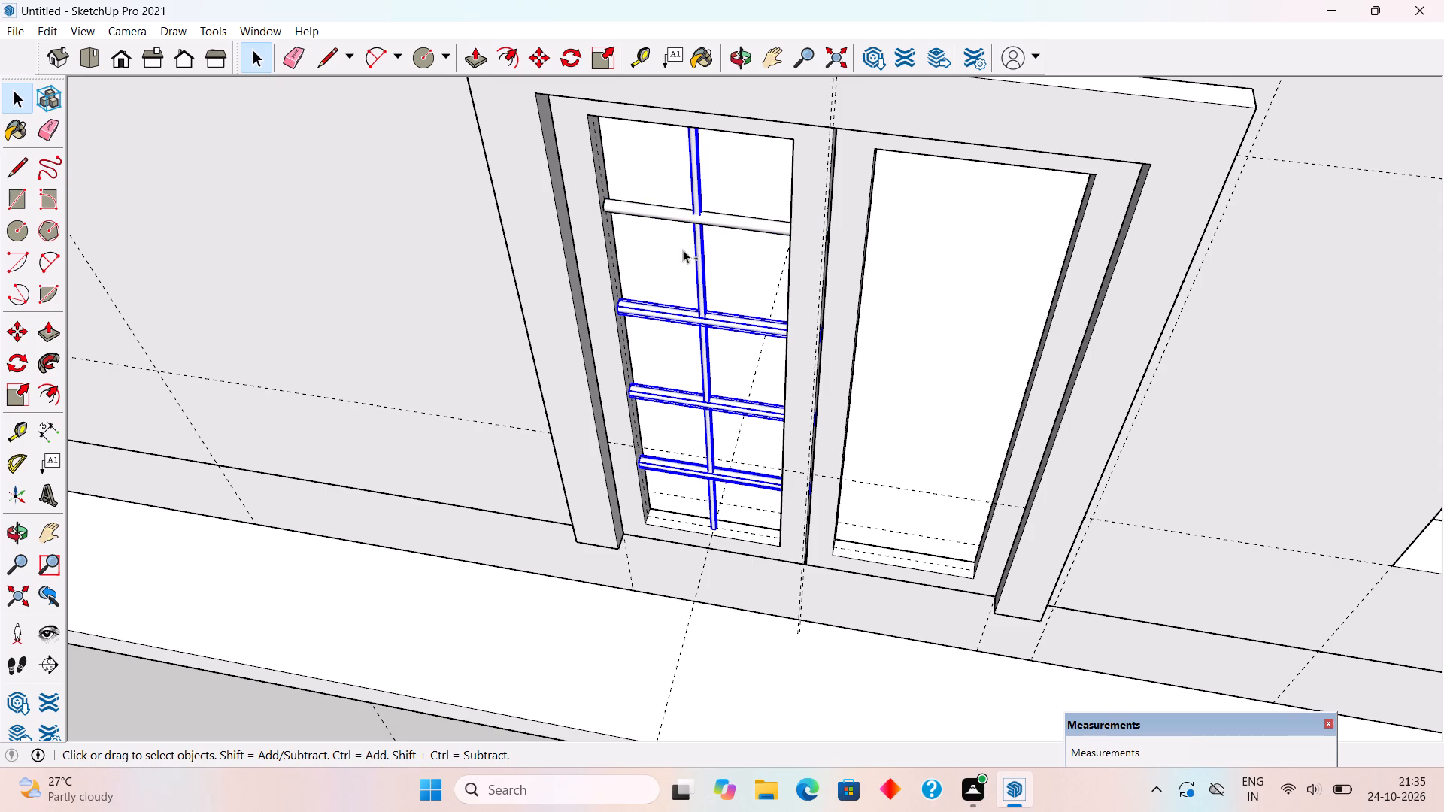
left_click(680, 217, "ctrl")
right_click(681, 216, "ctrl")
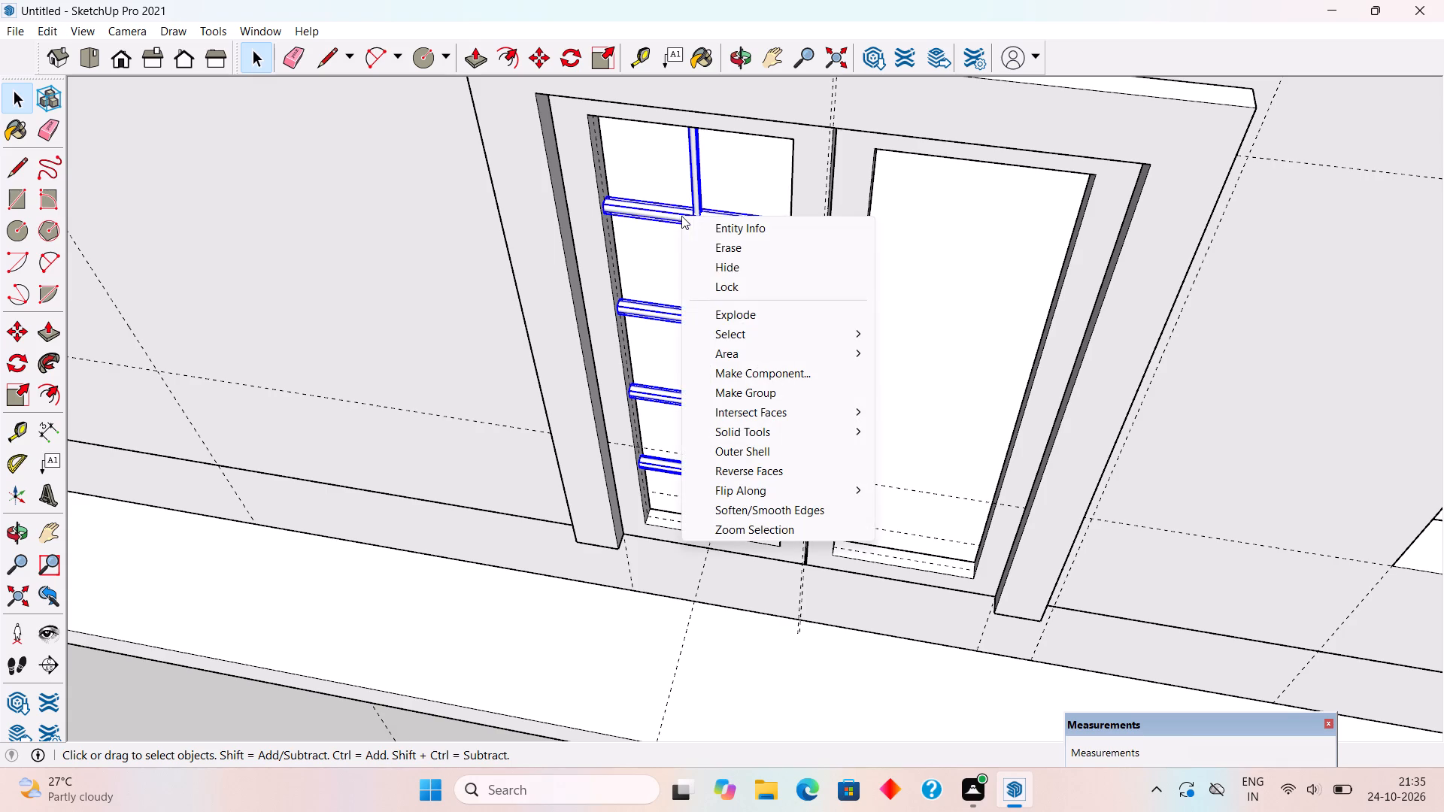
left_click(746, 387)
Copy the left leaf's grille group along the red axis into the right leaf's opening.
scroll(746, 387, "down", 5)
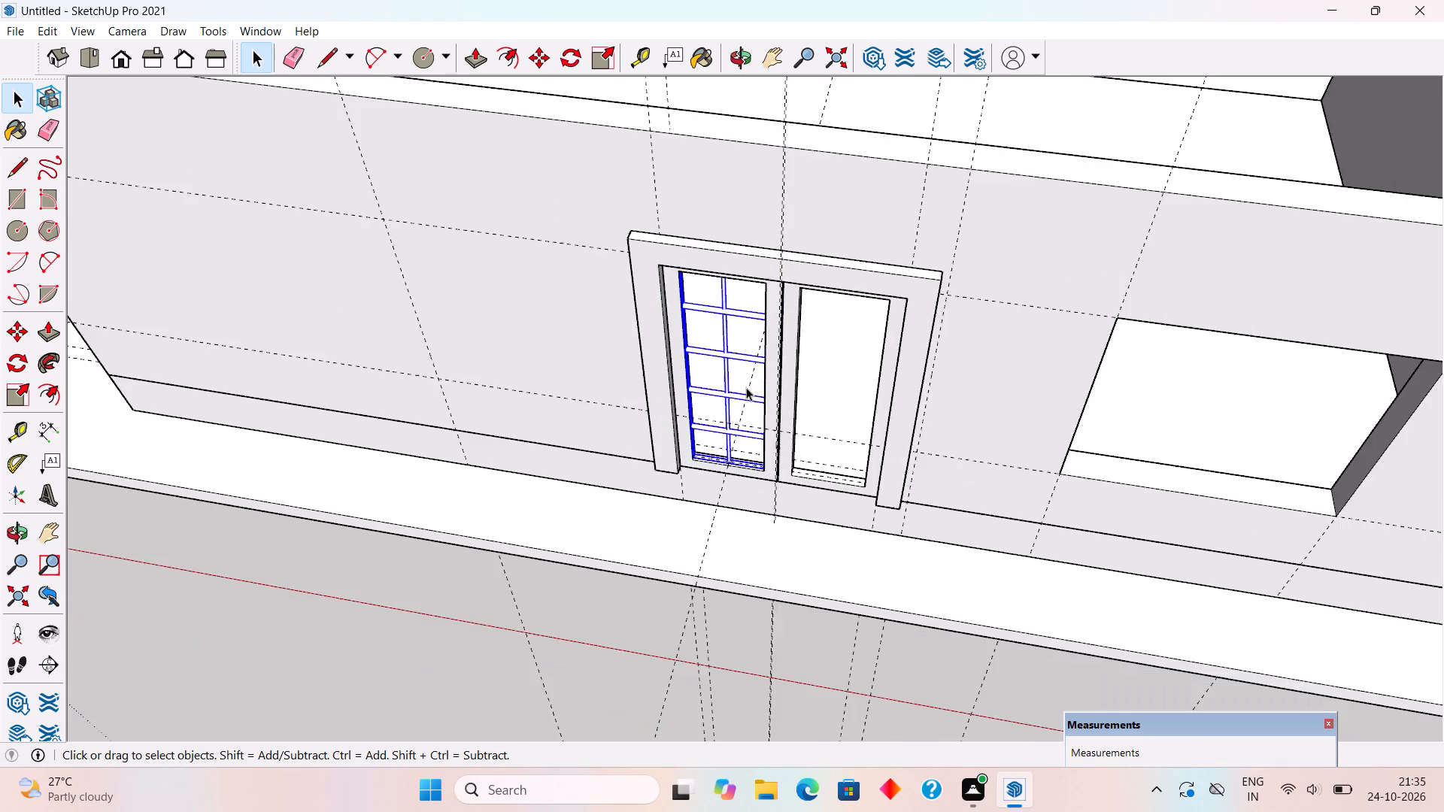
scroll(746, 387, "down", 6)
middle_click_drag(869, 452, 920, 235)
scroll(730, 420, "up", 5)
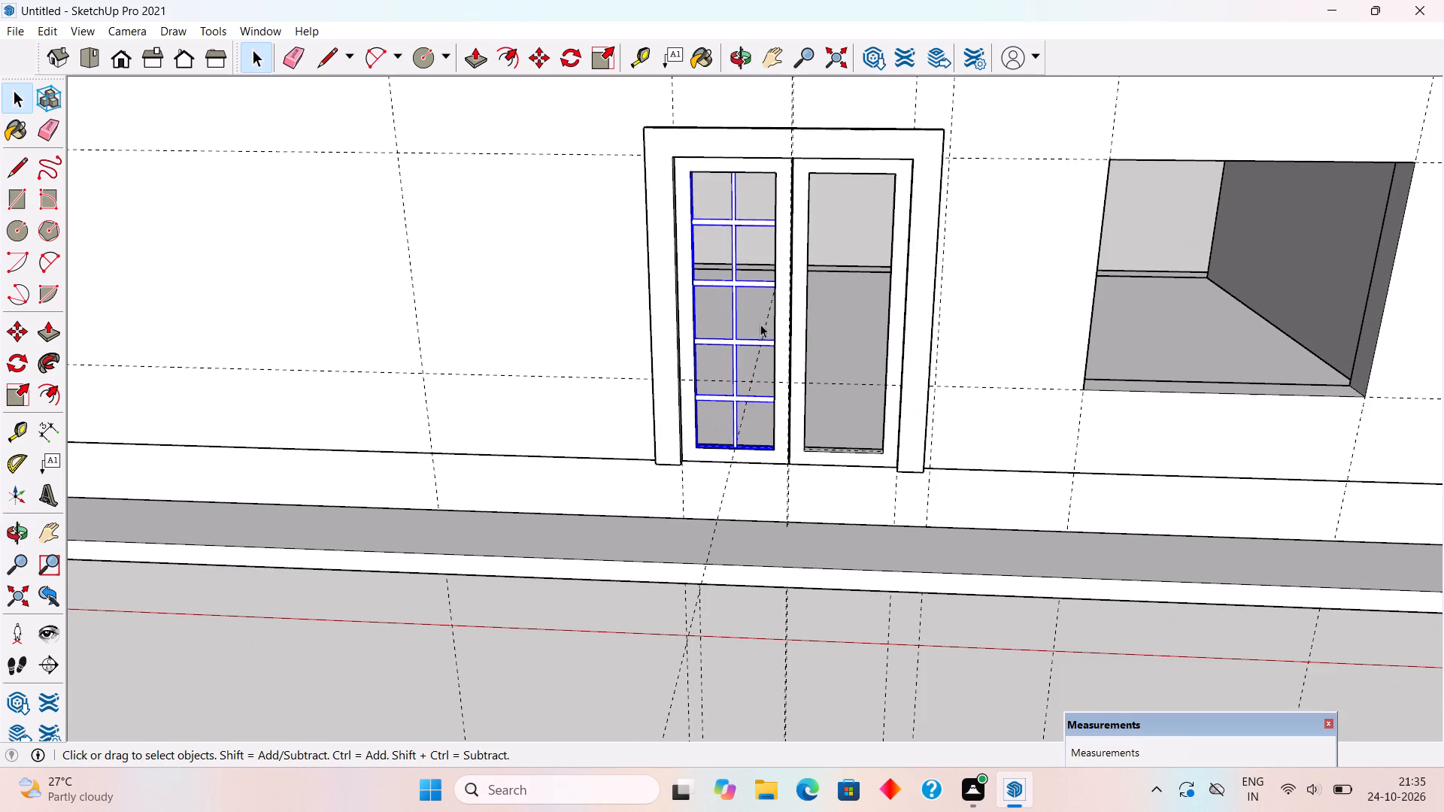
middle_click_drag(799, 336, 836, 277)
scroll(754, 378, "up", 5)
middle_click_drag(753, 395, 753, 477)
scroll(753, 477, "down", 3)
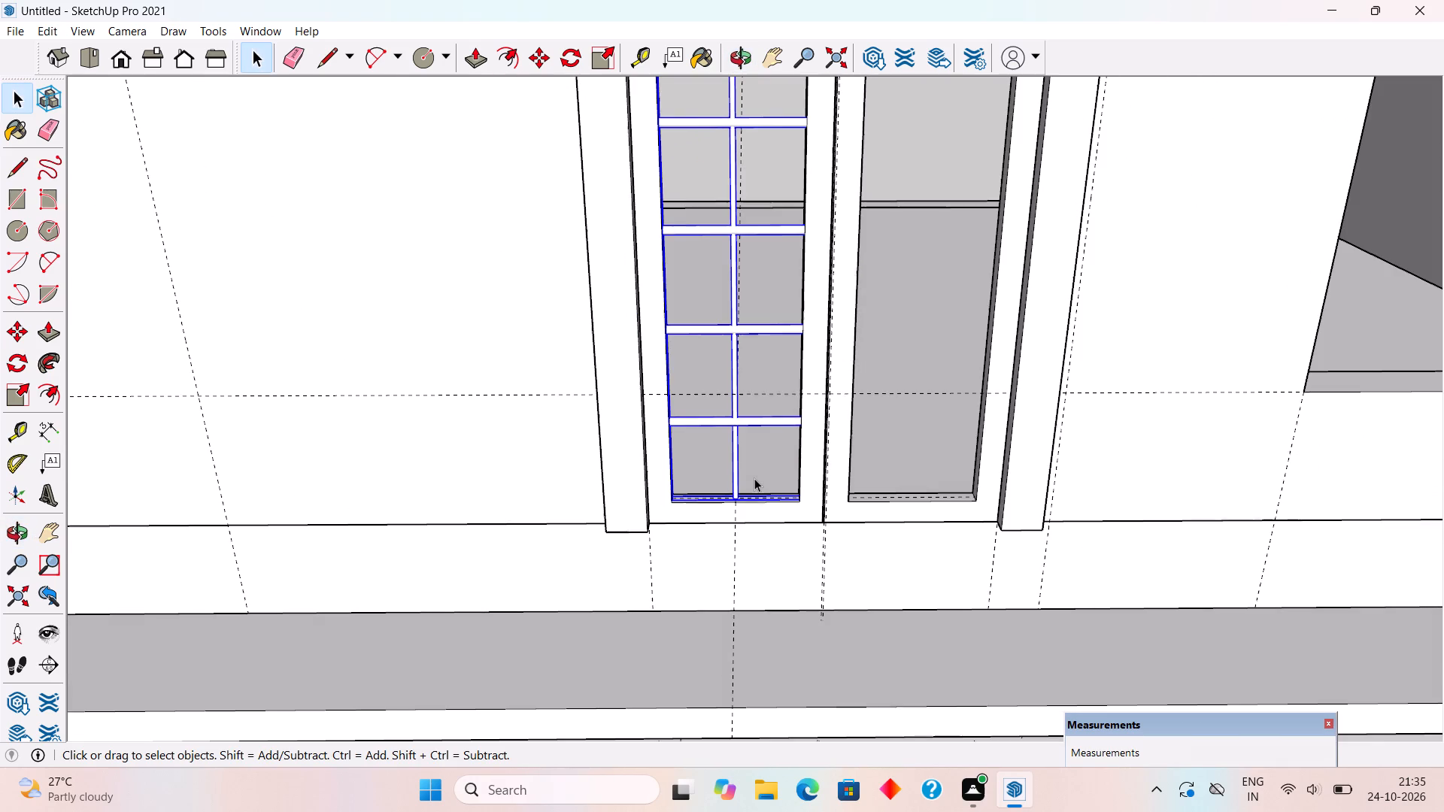
key("m")
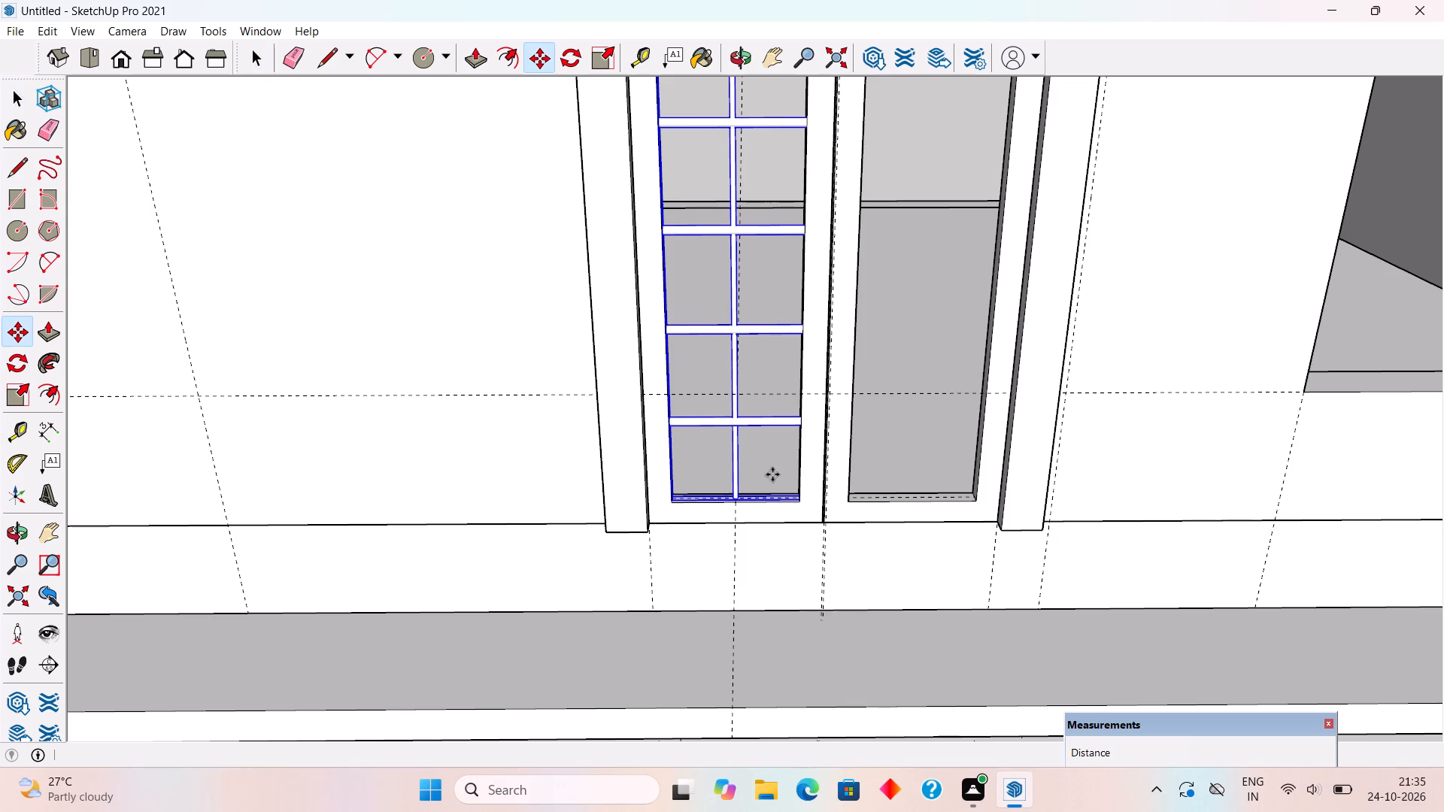
left_click(734, 415)
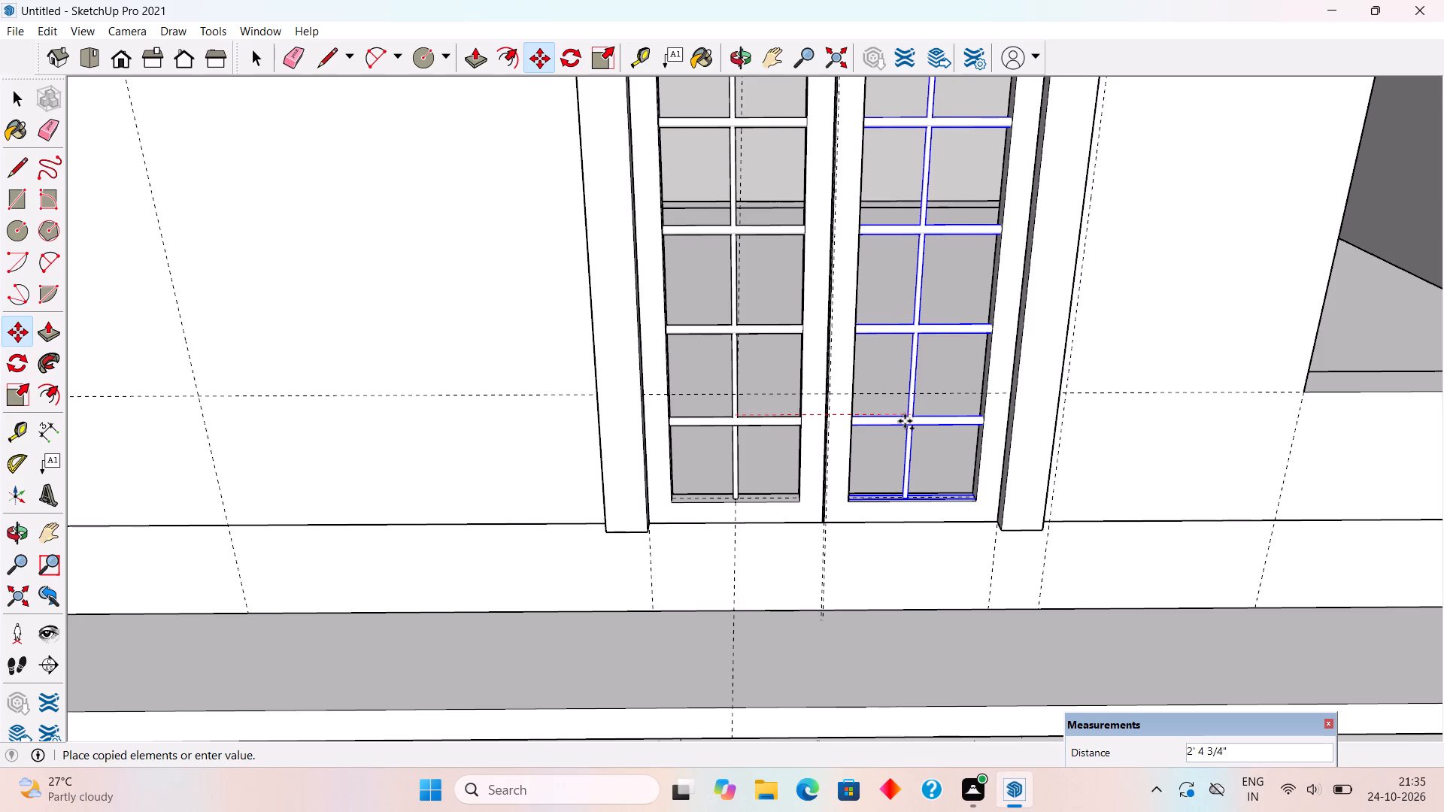
left_click(893, 425)
key("space")
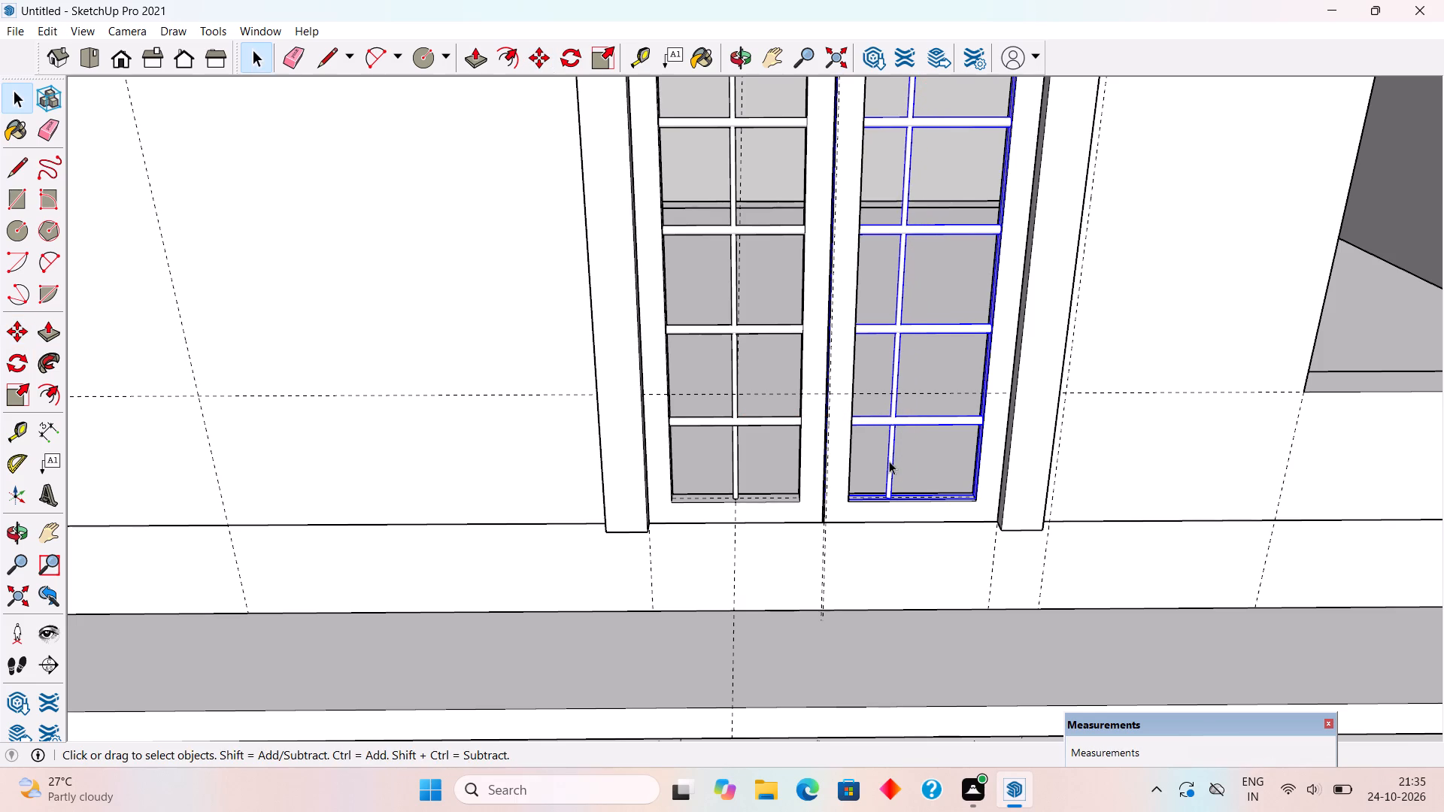
Place a cross guide at mid-width of the right leaf's bottom rail, parallel to the jamb.
middle_click_drag(874, 479, 855, 614)
scroll(868, 505, "down", 1)
scroll(1013, 478, "up", 7)
scroll(948, 496, "up", 5)
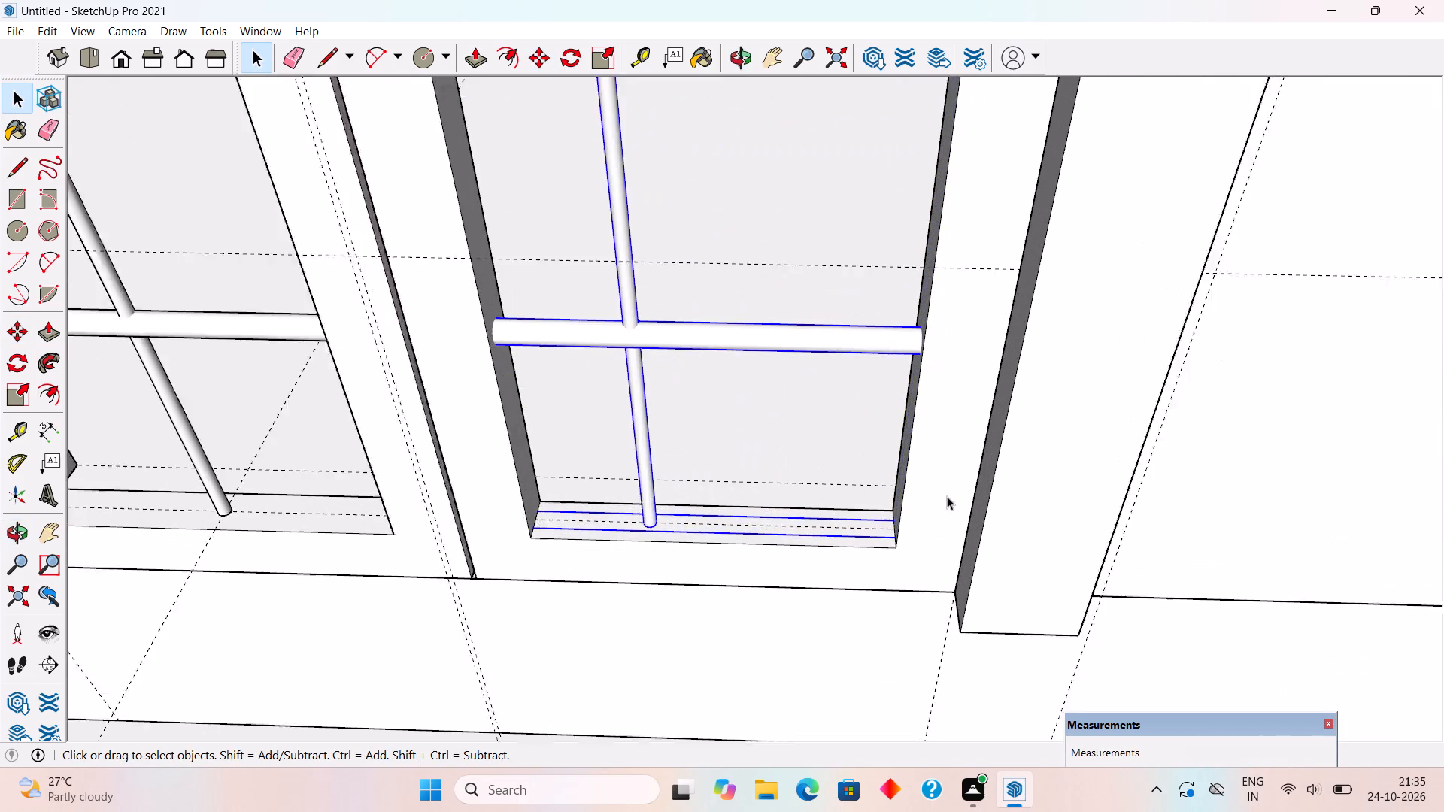
scroll(947, 496, "up", 2)
key("t")
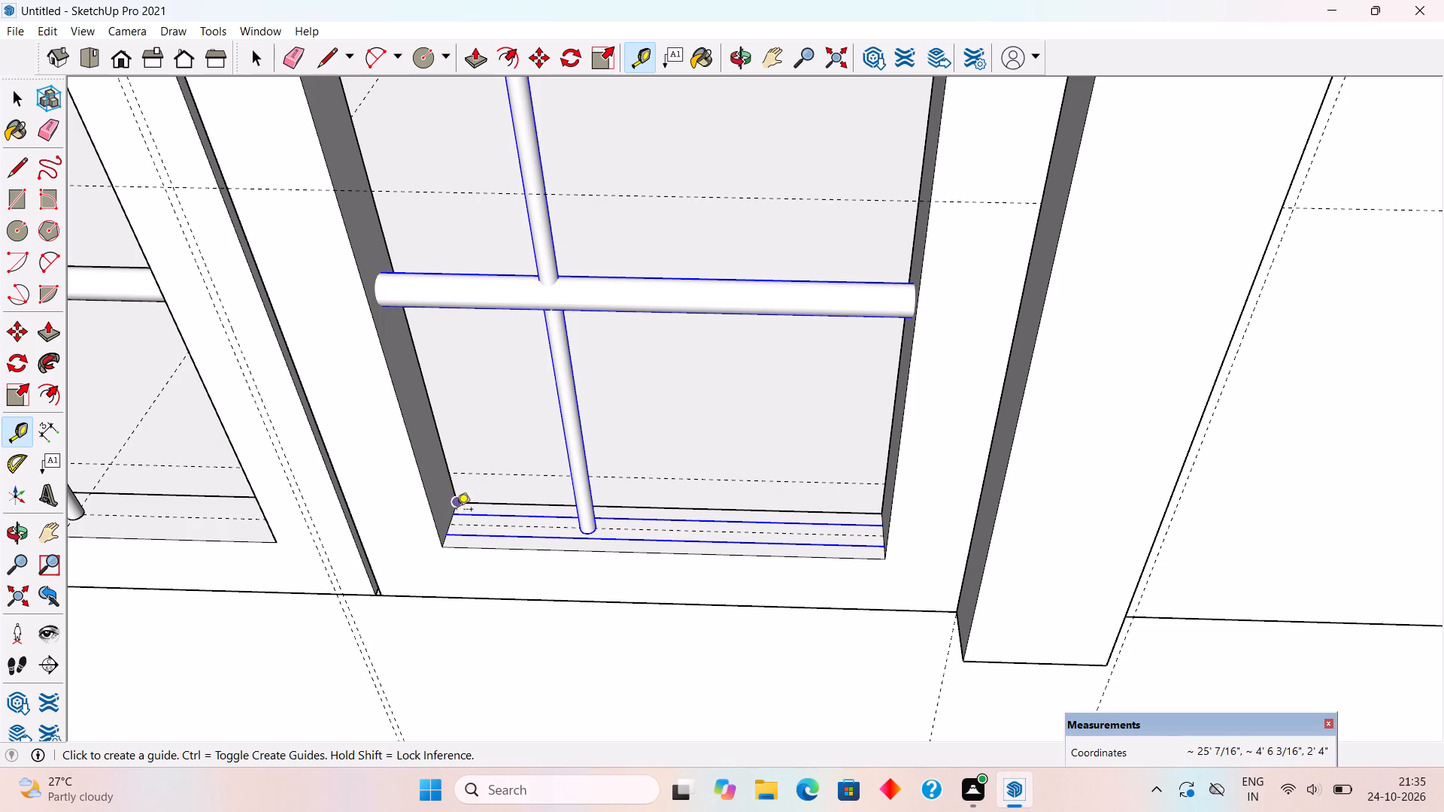
left_click(454, 514)
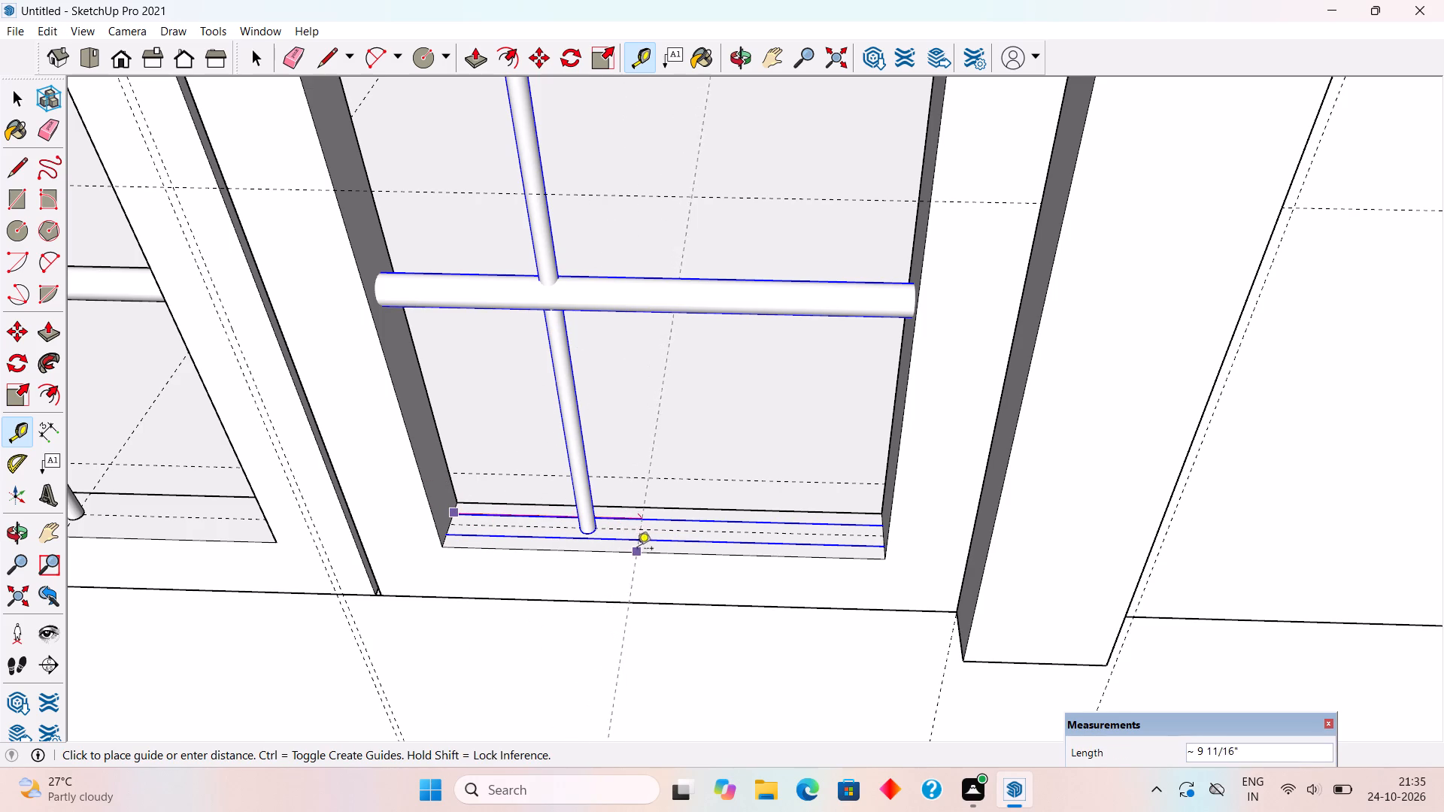
left_click(658, 553)
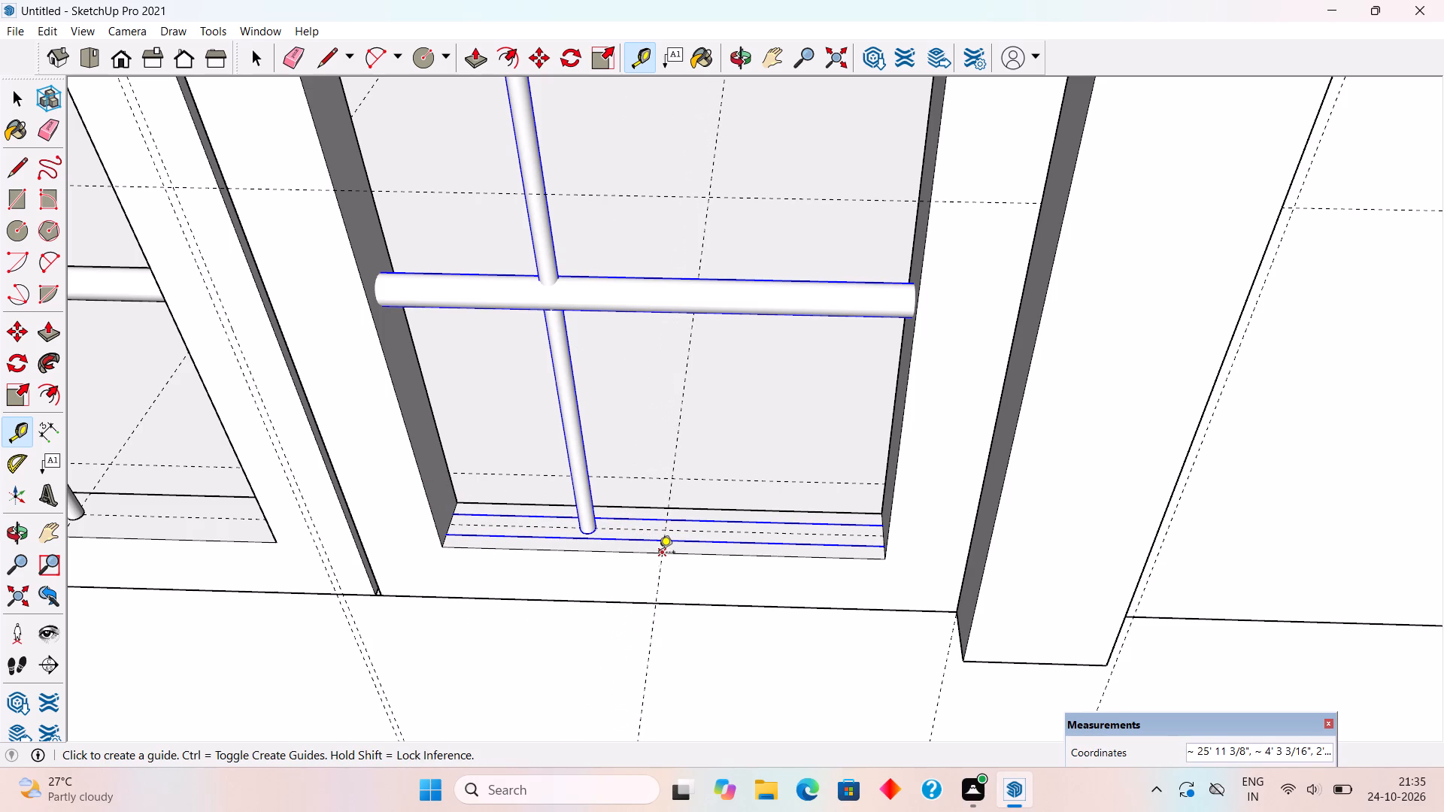
key("space")
Move the copied grille 3 7/8" along the red axis so its vertical bar sits on the right leaf's mid-width guide.
scroll(575, 525, "up", 7)
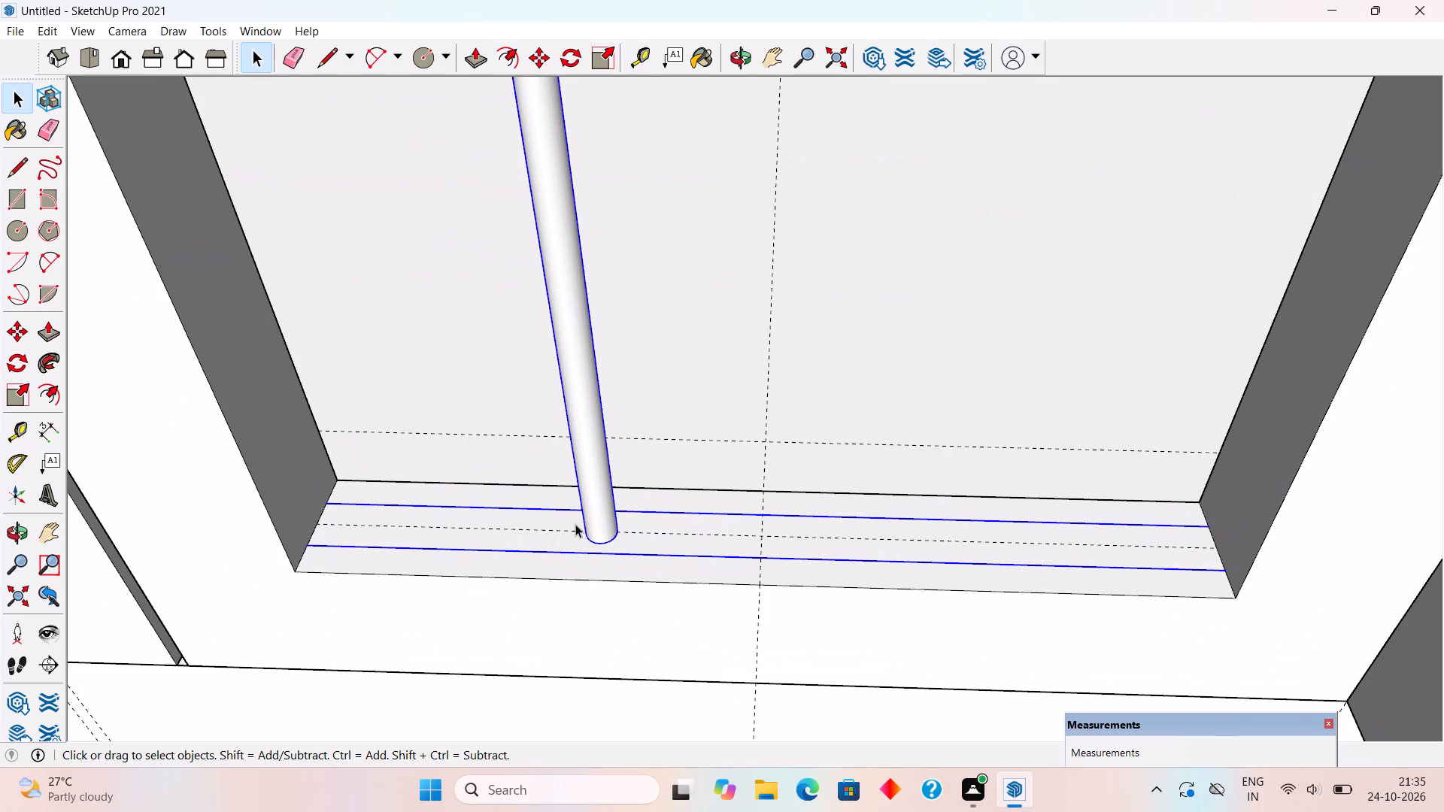
key("m")
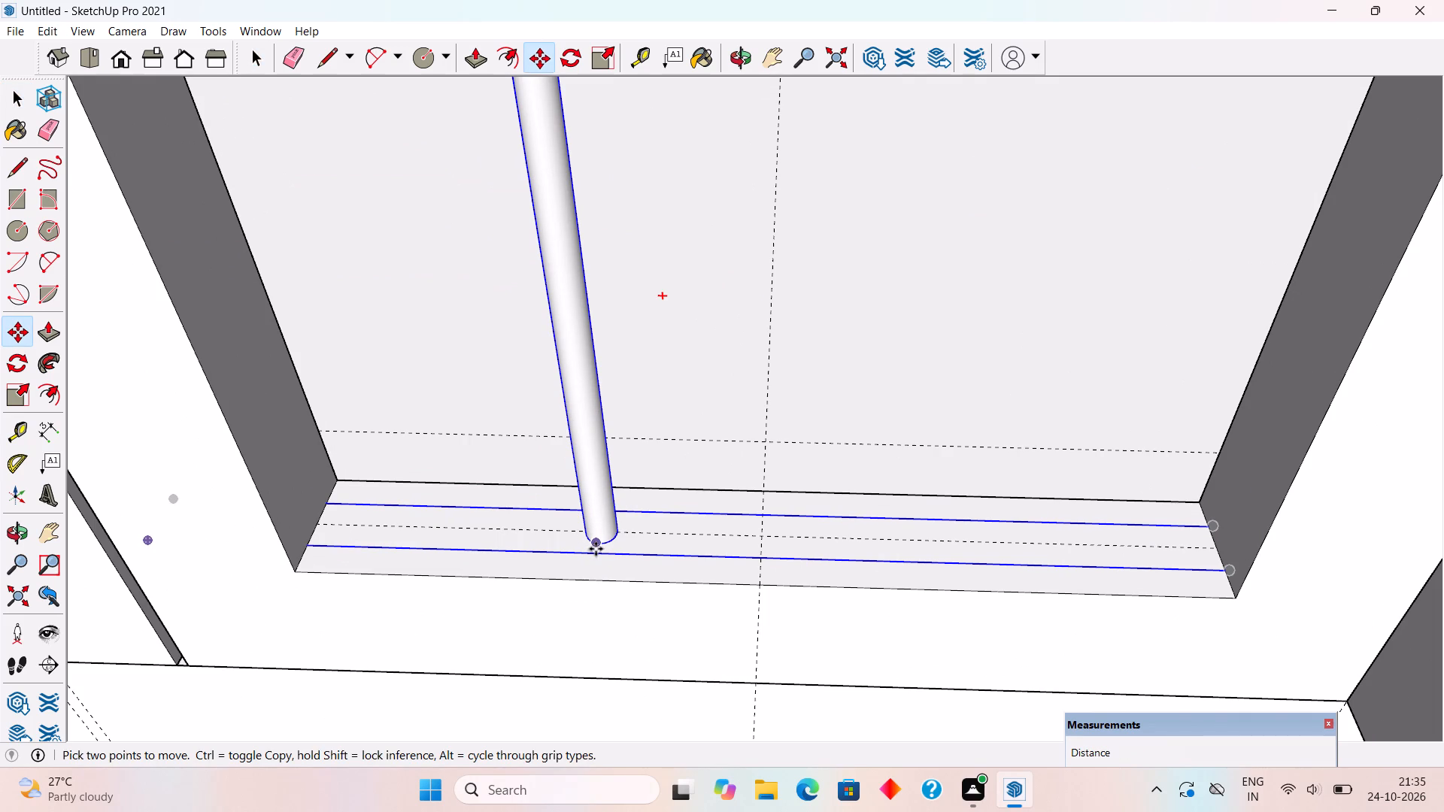
left_click(596, 549)
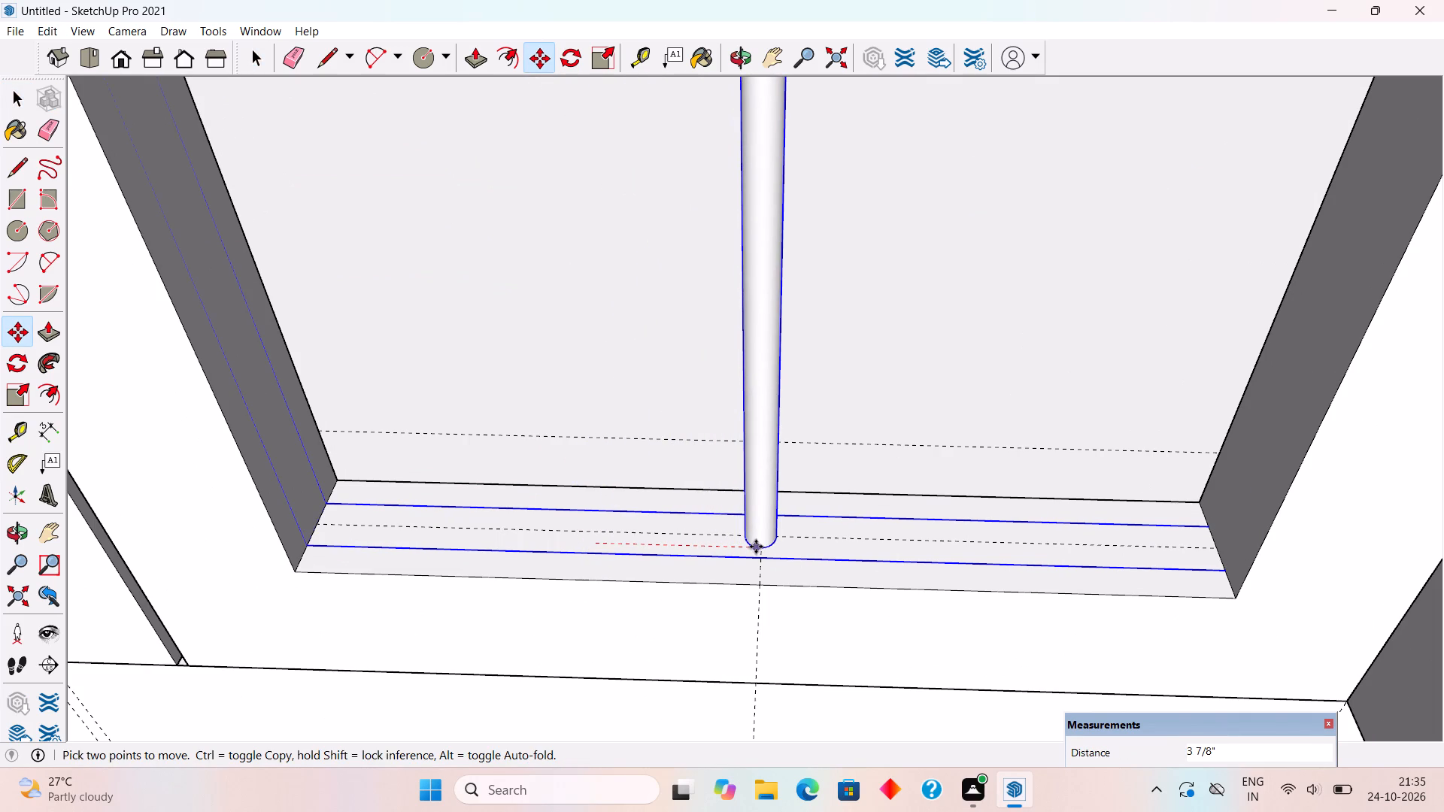
left_click(756, 547)
scroll(784, 700, "down", 10)
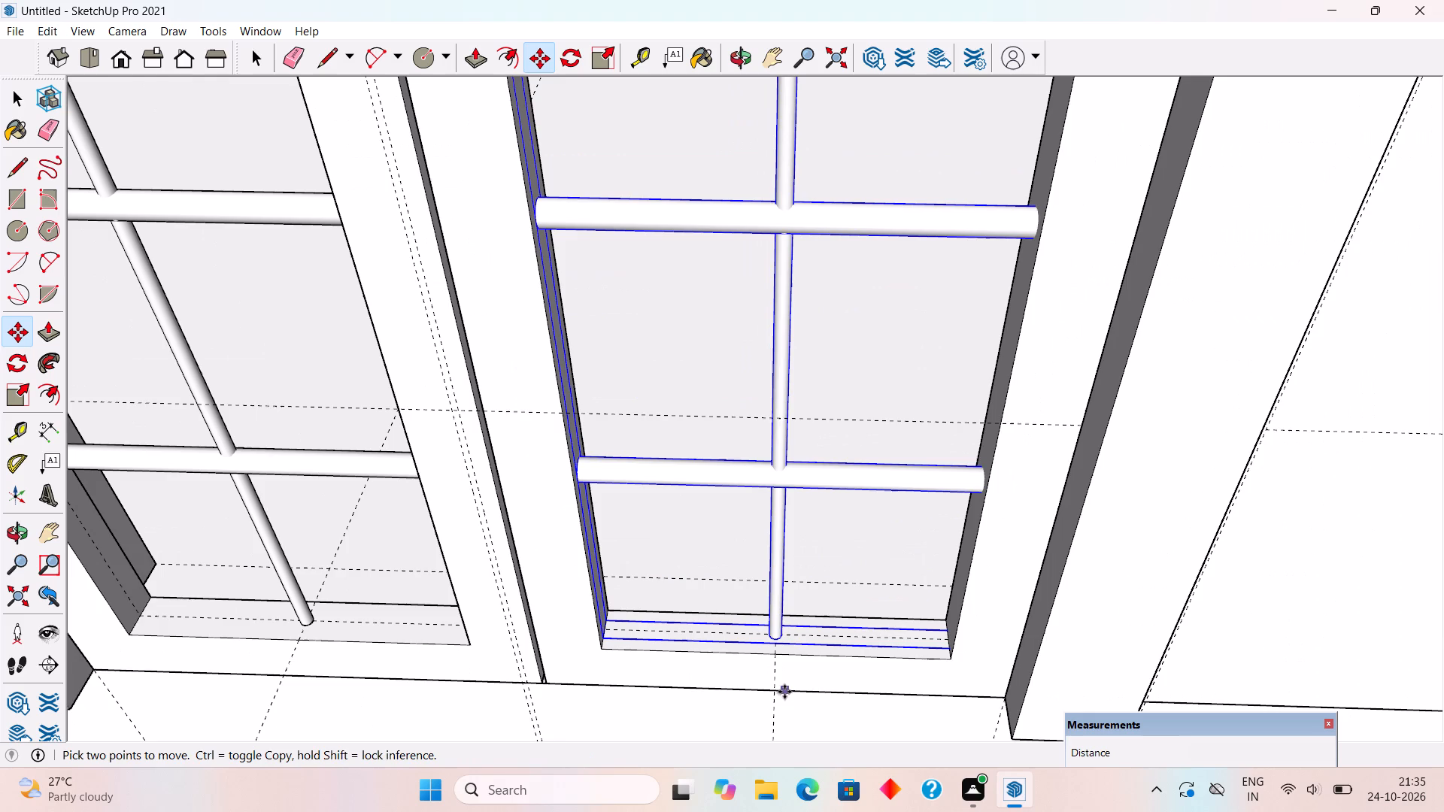
key("space")
Examine the double-leaf door with both grilles against the whole ground-floor front wall.
scroll(784, 692, "down", 6)
scroll(778, 565, "down", 17)
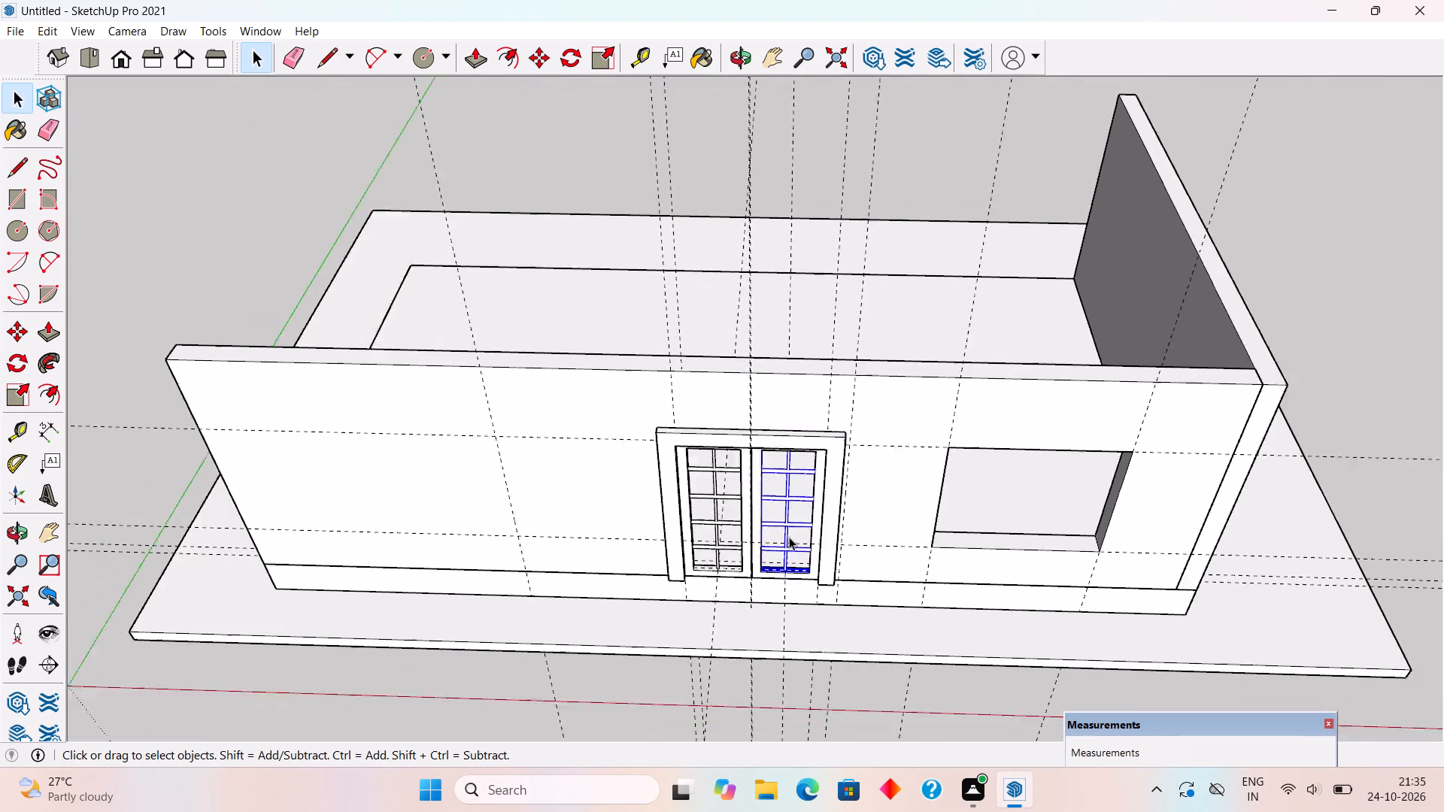
scroll(789, 537, "down", 6)
middle_click_drag(781, 525, 753, 408)
left_click(475, 267)
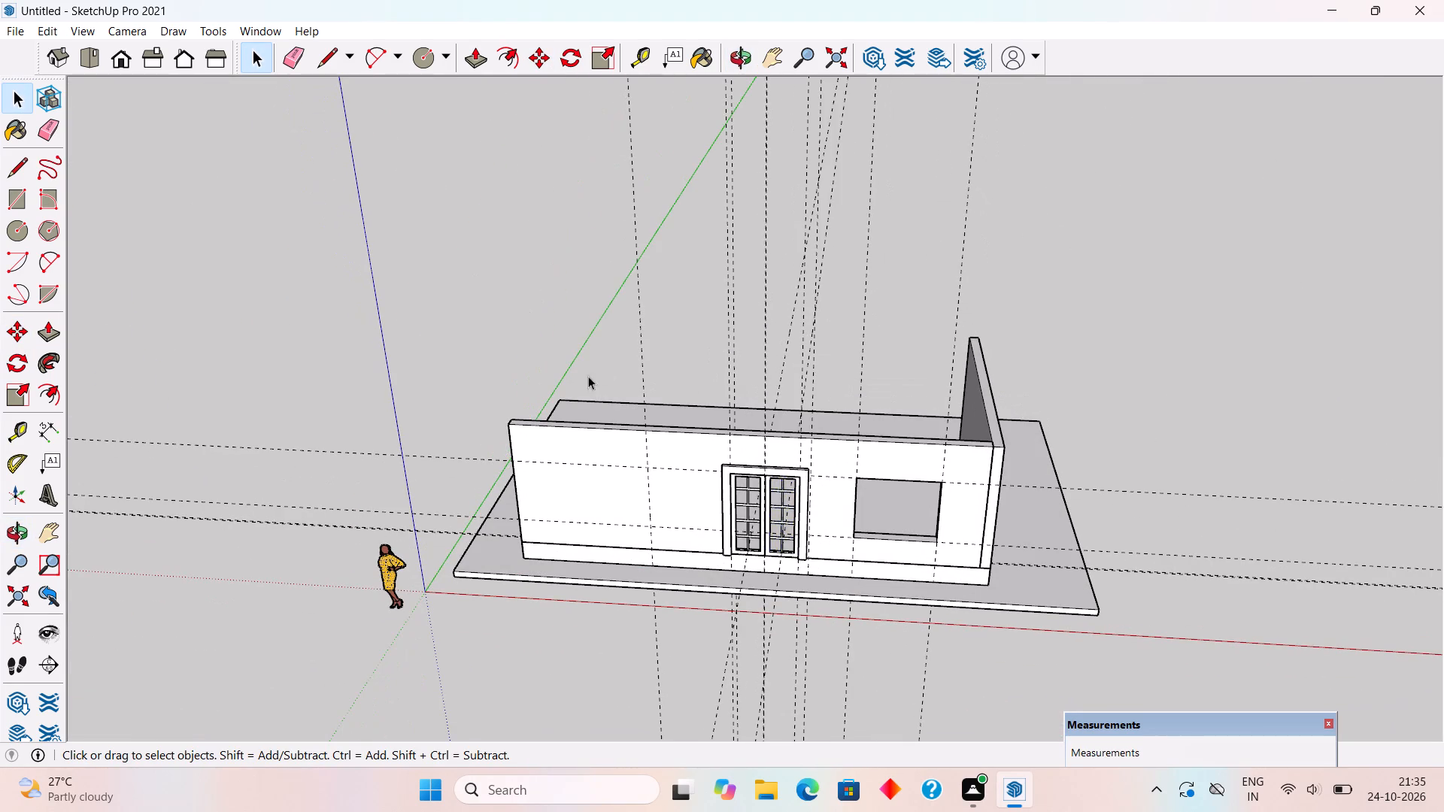
middle_click_drag(781, 571, 866, 432)
scroll(844, 415, "up", 4)
scroll(817, 532, "up", 4)
middle_click_drag(811, 658, 808, 648)
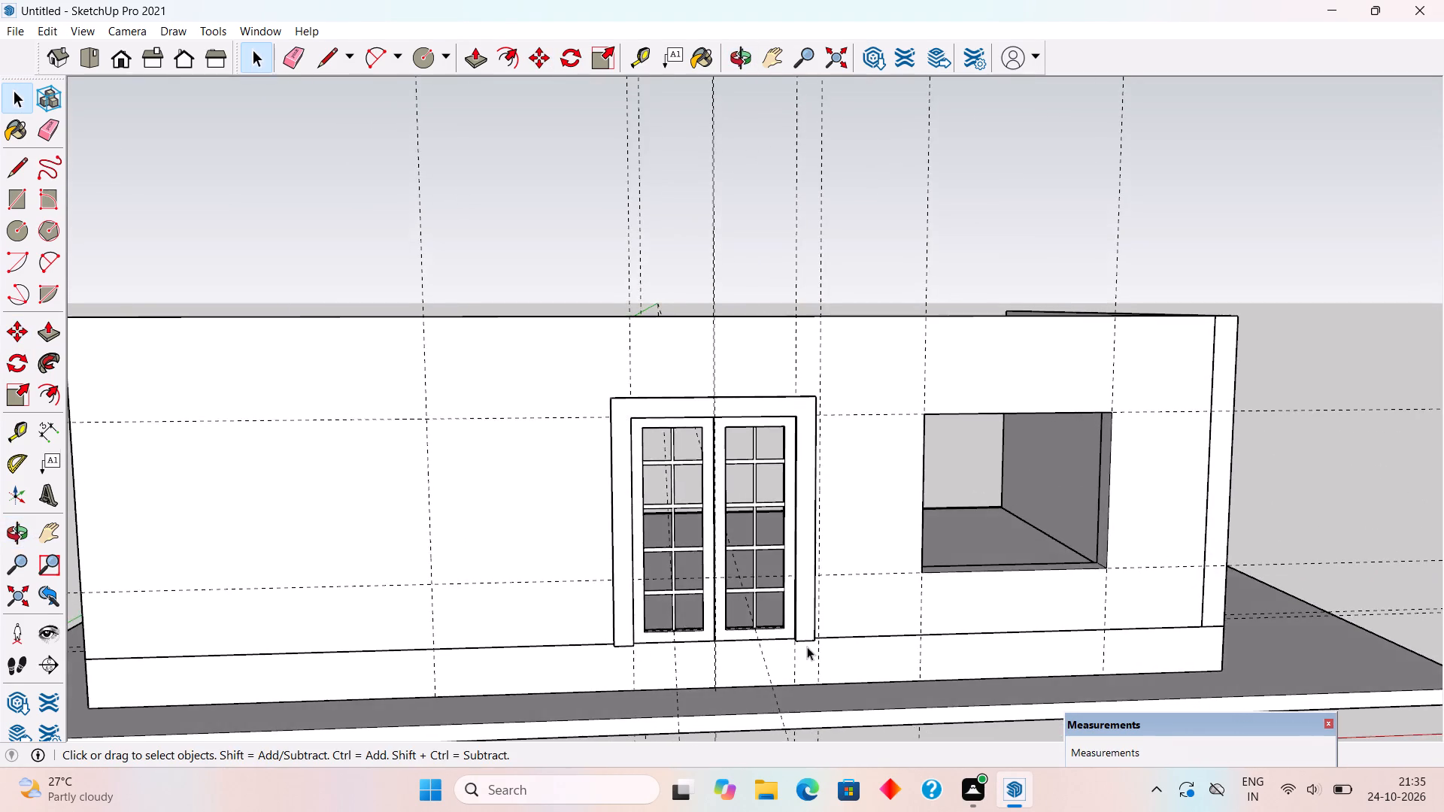
scroll(807, 647, "up", 8)
middle_click(818, 626)
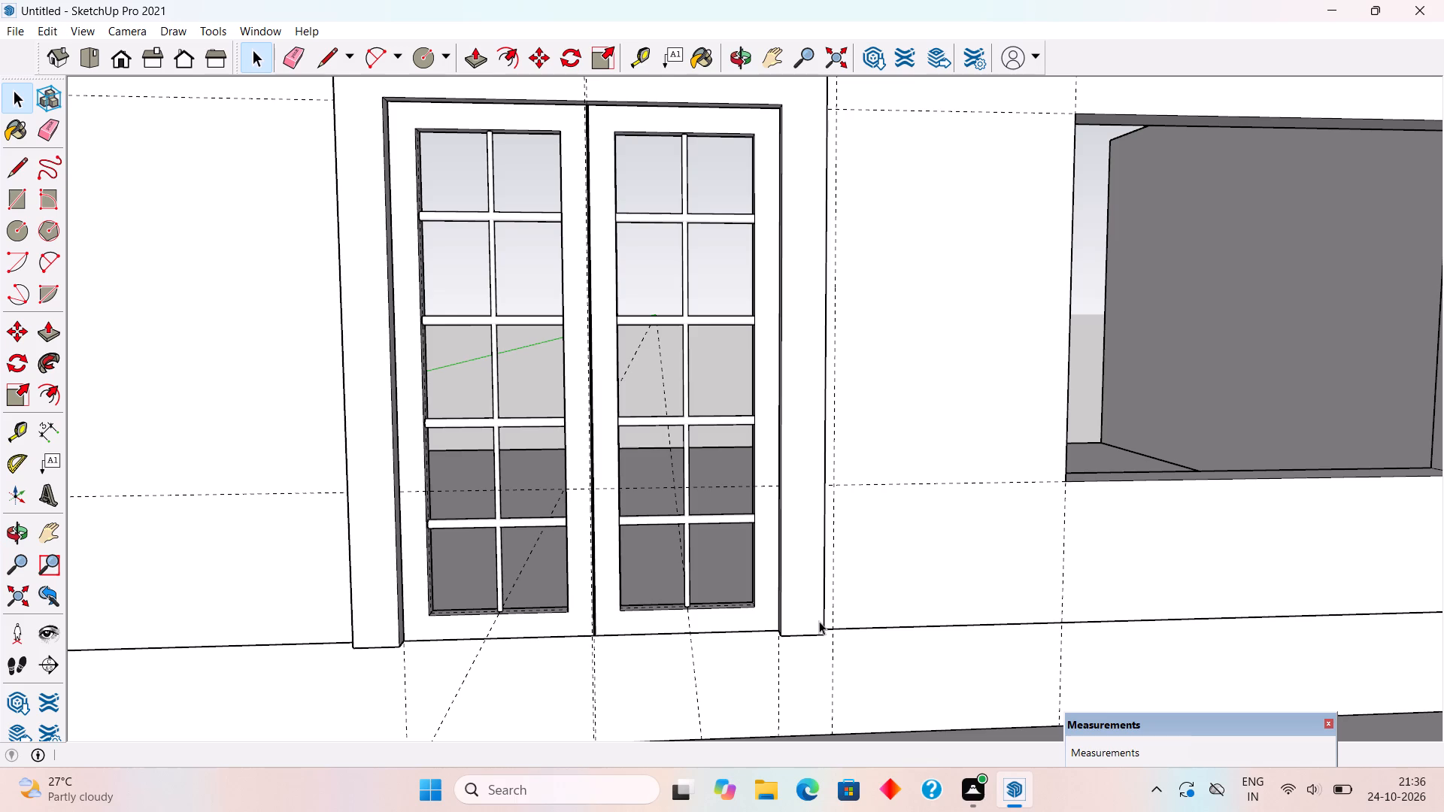
Draw a rectangle of about 1' 9 7/8" by 6' 4" over each leaf's grille opening, corner to corner.
key("r")
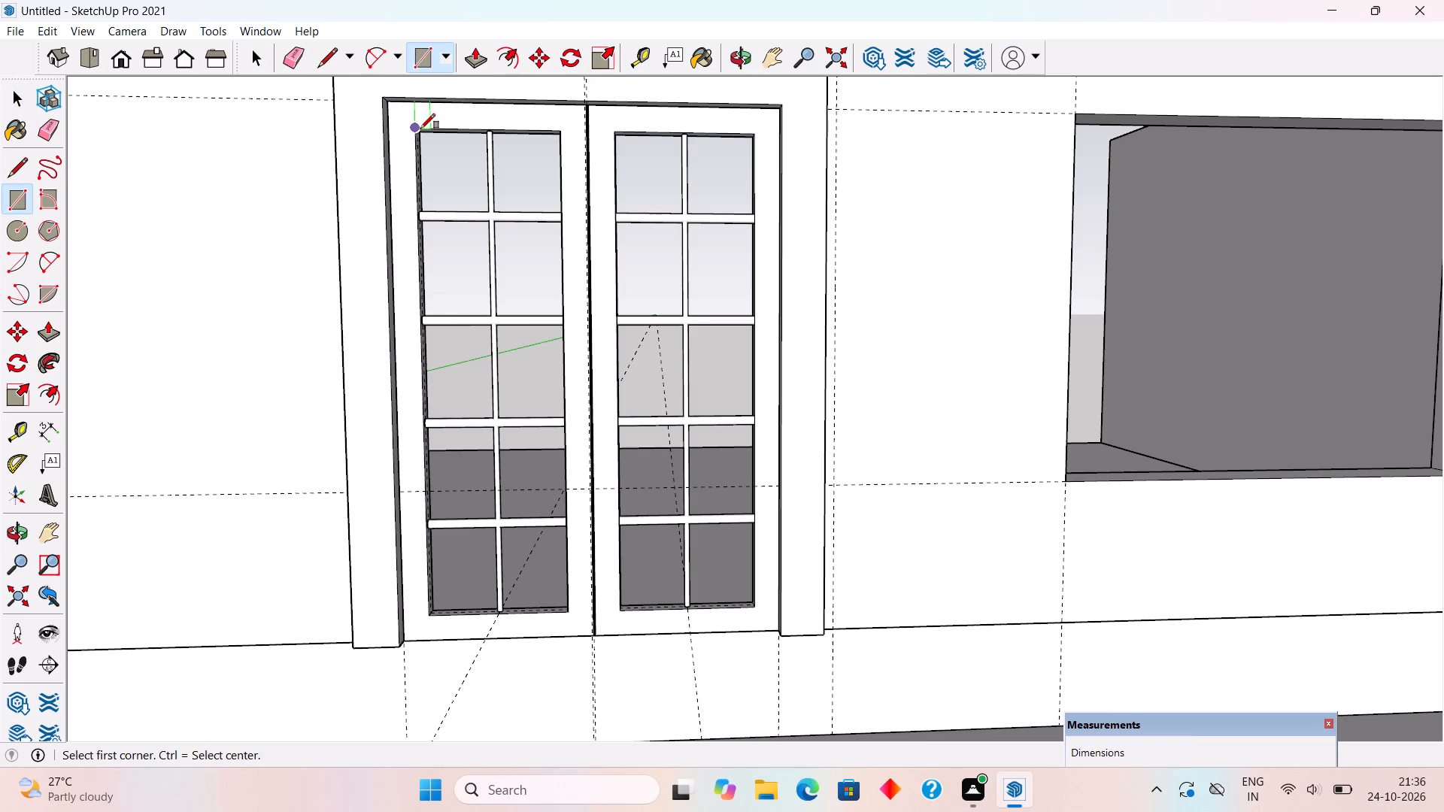
left_click(420, 128)
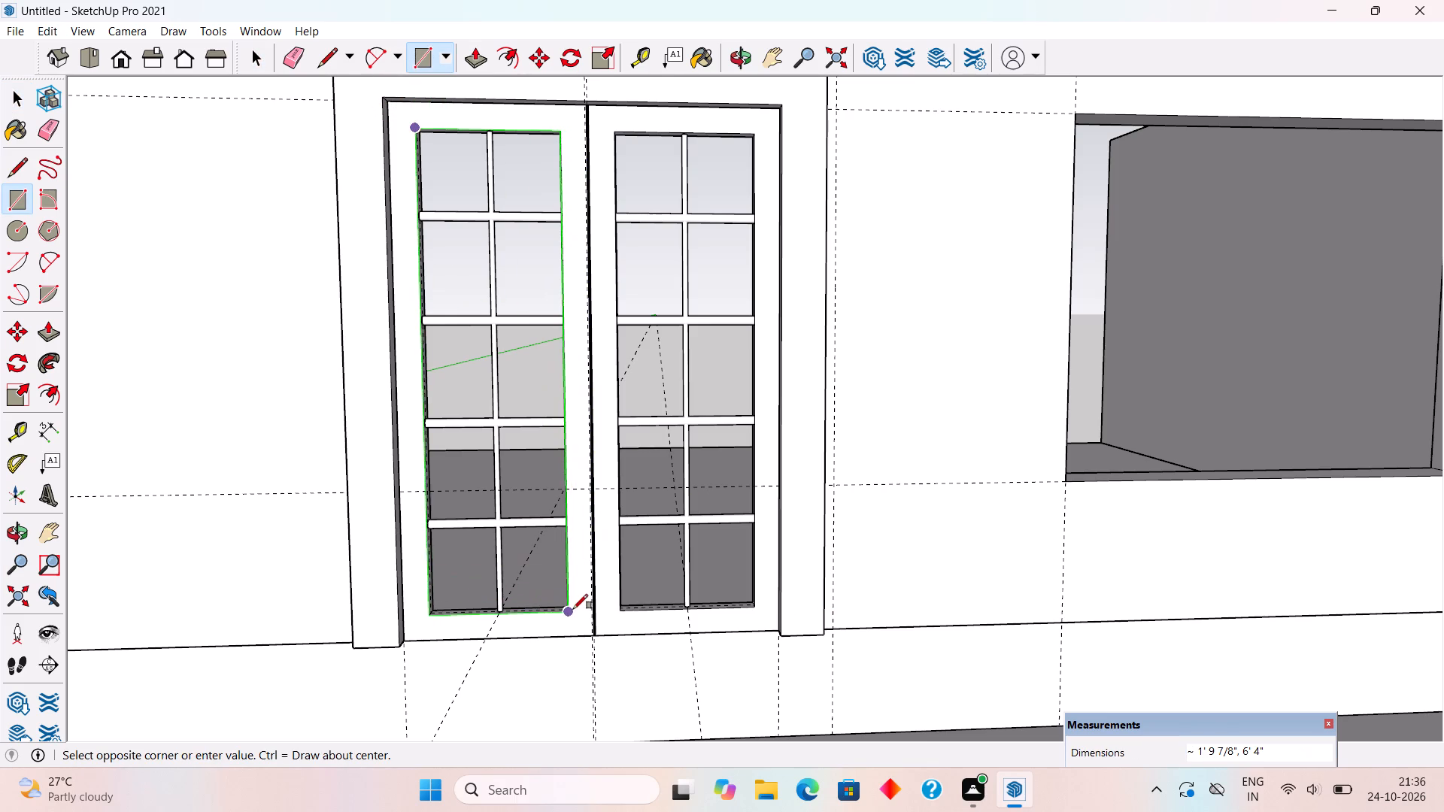
left_click(573, 609)
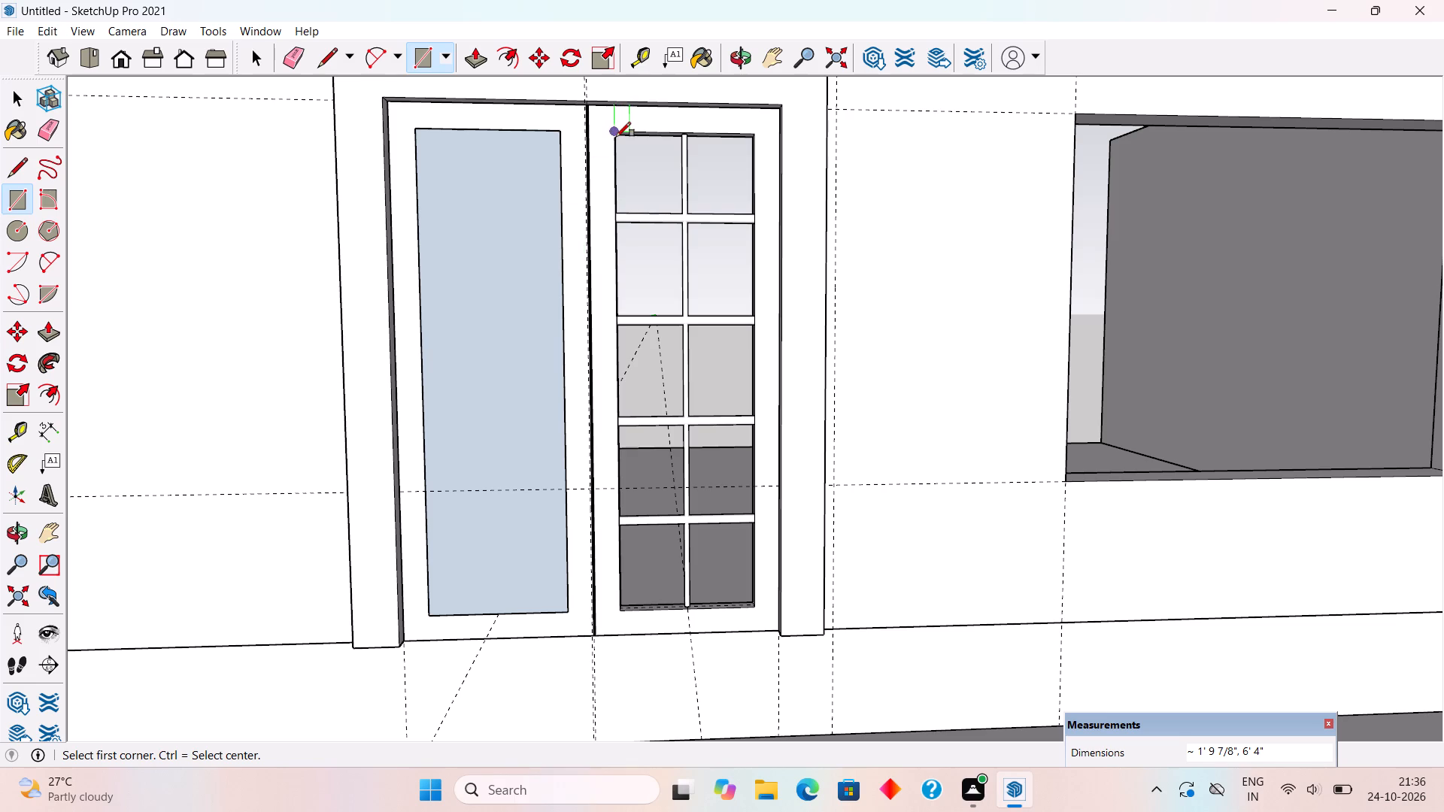
left_click(616, 137)
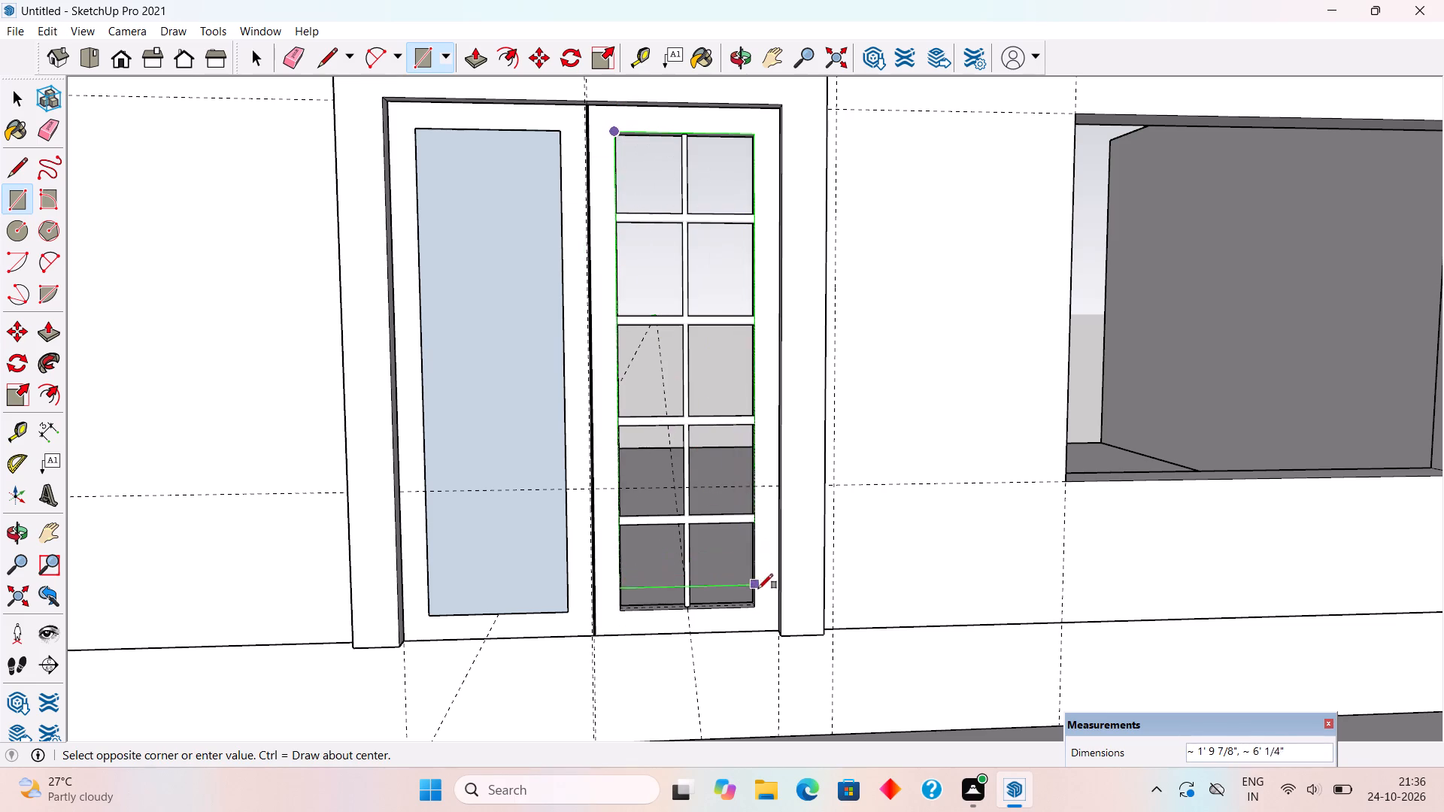
left_click(759, 605)
key("space")
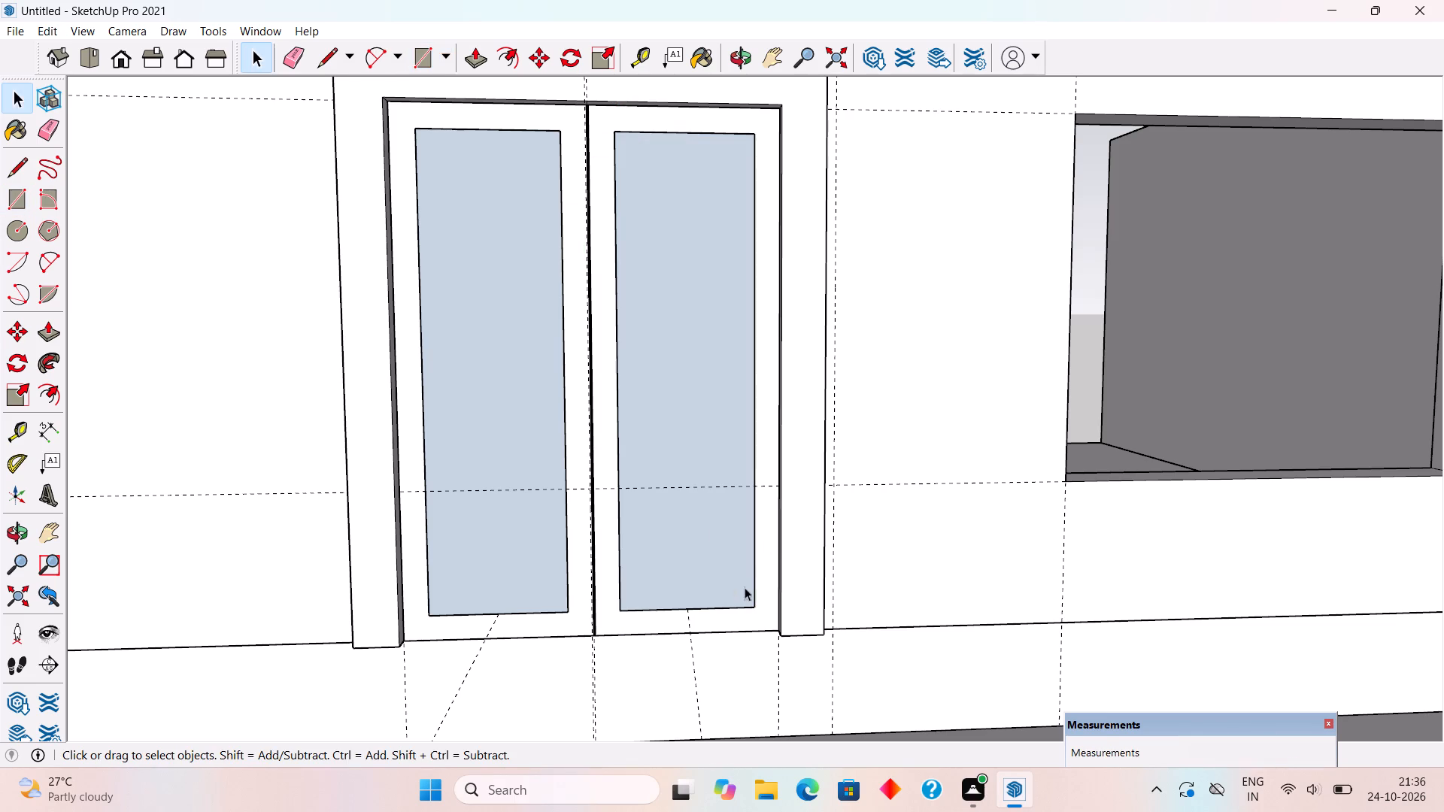
Group the right leaf's rectangular panel face together with its edges.
triple_click(690, 523)
right_click(690, 523)
left_click(758, 408)
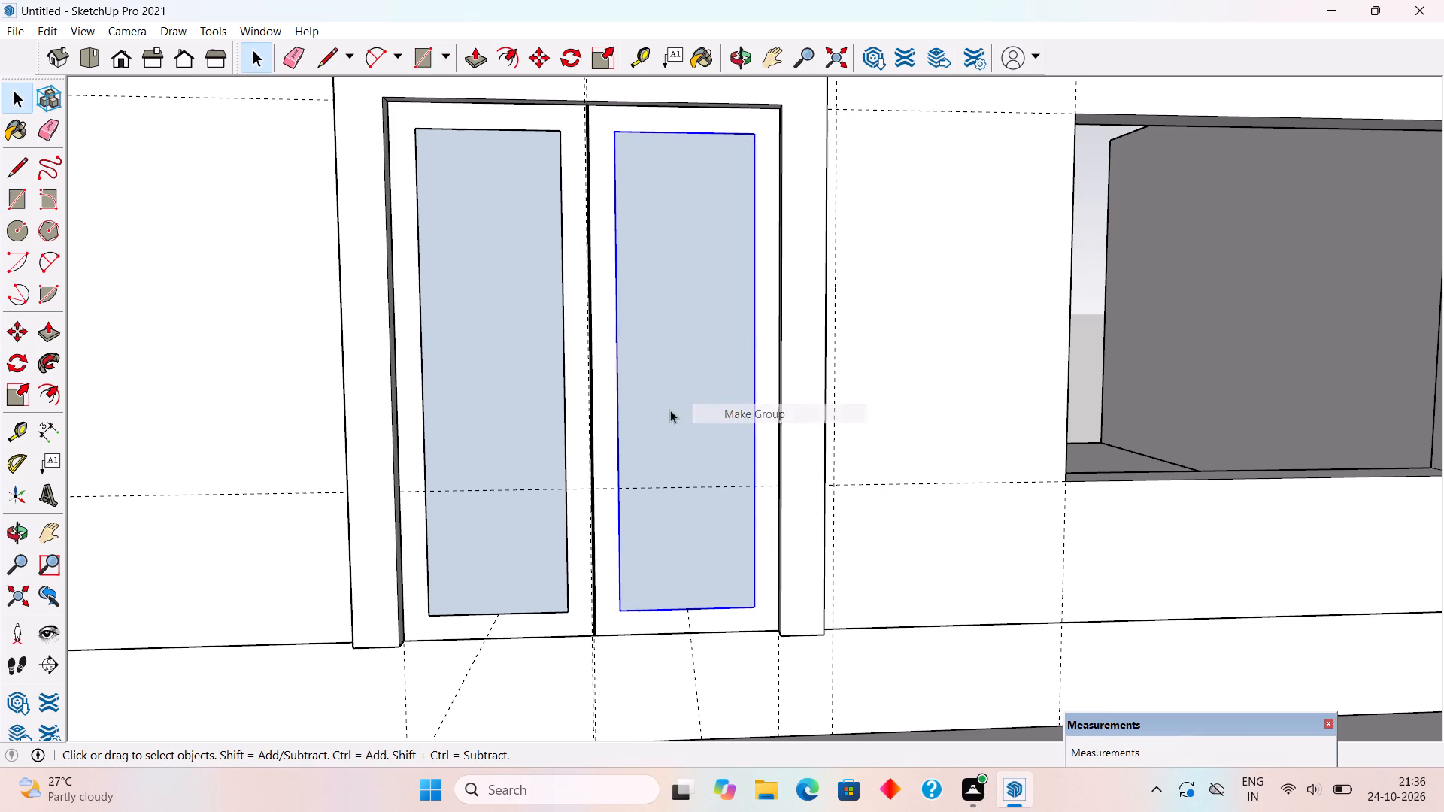
Group the left leaf's rectangular panel face together with its edges.
triple_click(459, 407)
right_click(459, 407)
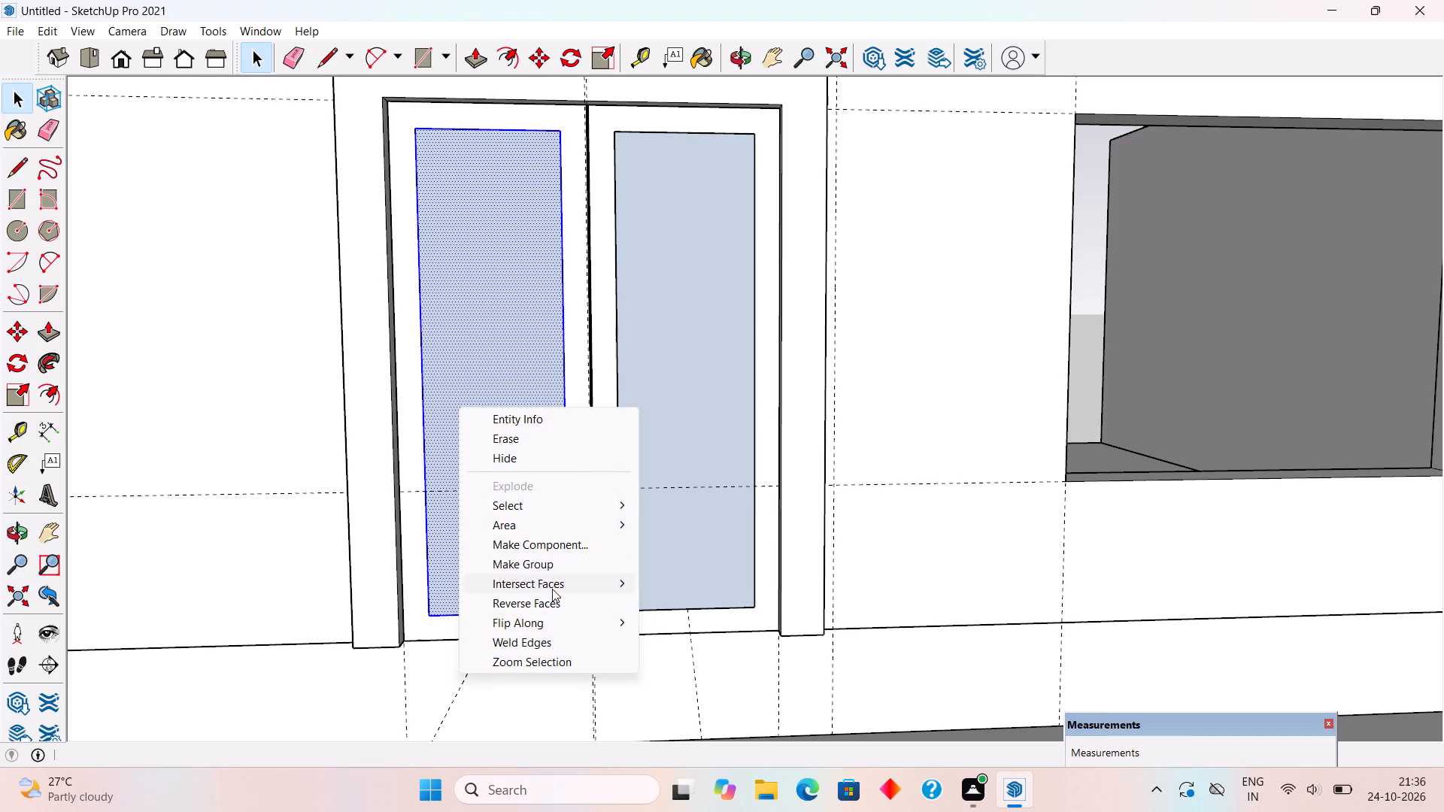
left_click(554, 556)
scroll(557, 545, "down", 12)
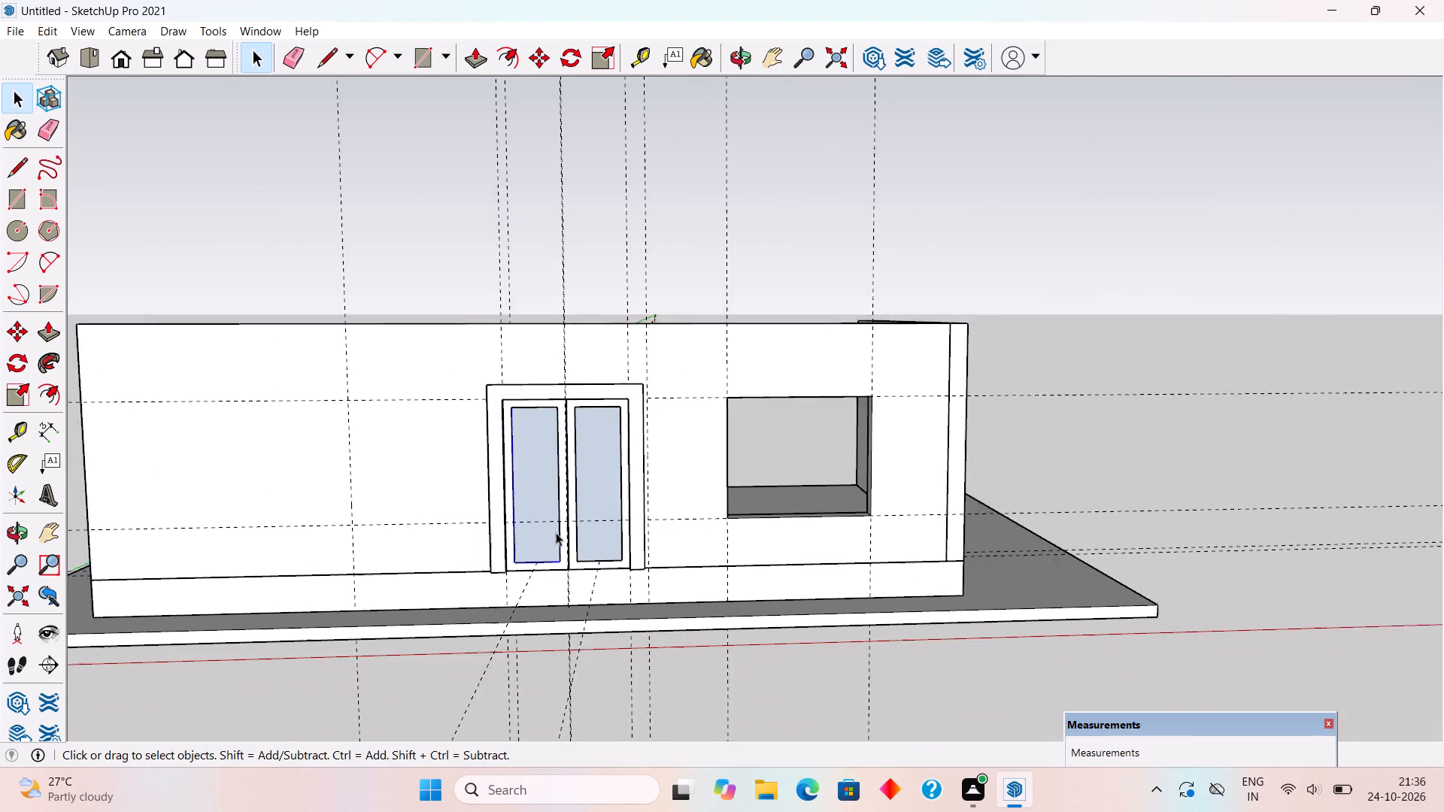
scroll(556, 532, "down", 1)
left_click(591, 311)
Draw a 6' by 5' rectangle over the window opening in the ground-floor front wall, corner to corner.
middle_click_drag(584, 357, 445, 407)
scroll(445, 407, "down", 4)
scroll(708, 535, "up", 4)
middle_click_drag(581, 476, 810, 424)
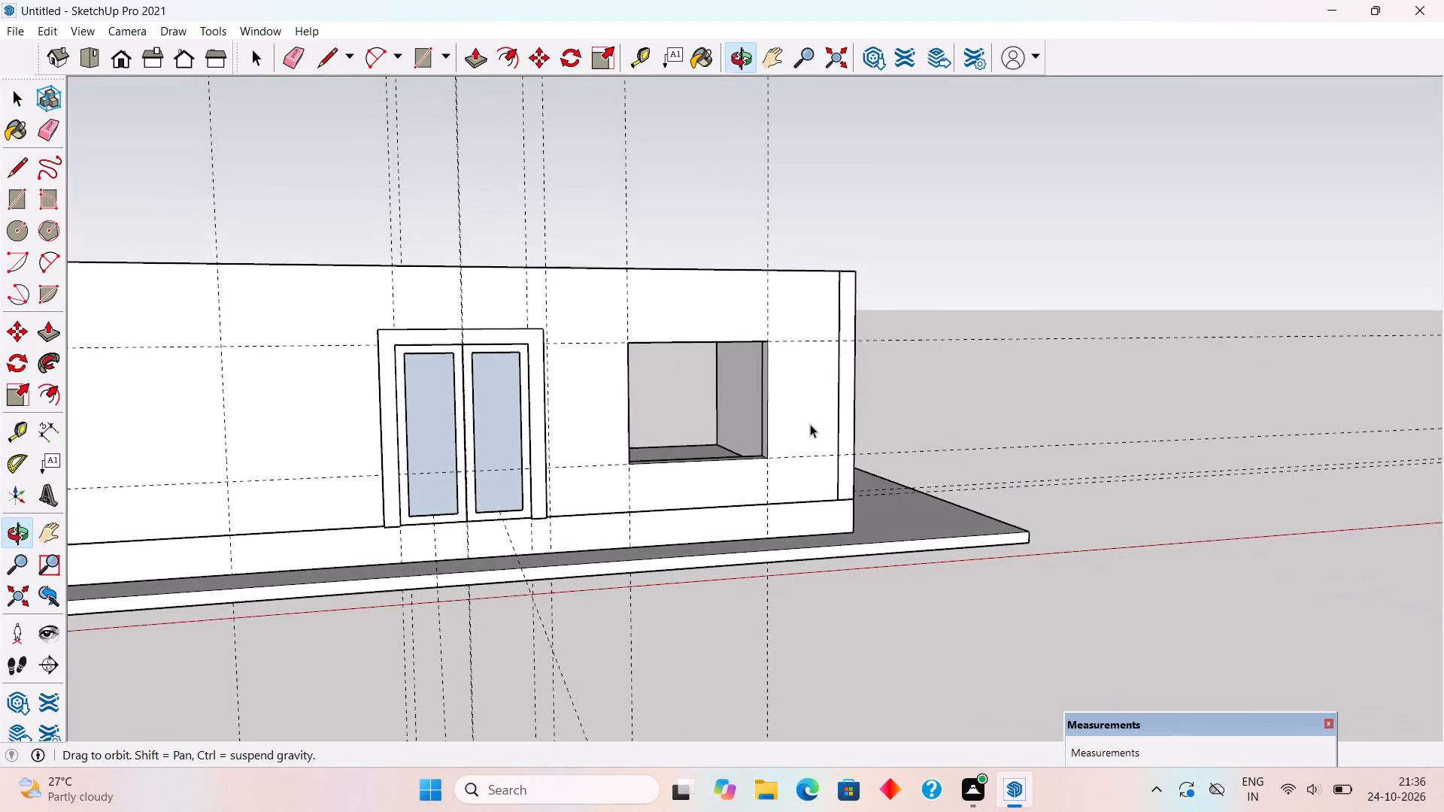
middle_click_drag(810, 424, 810, 427)
scroll(808, 417, "up", 3)
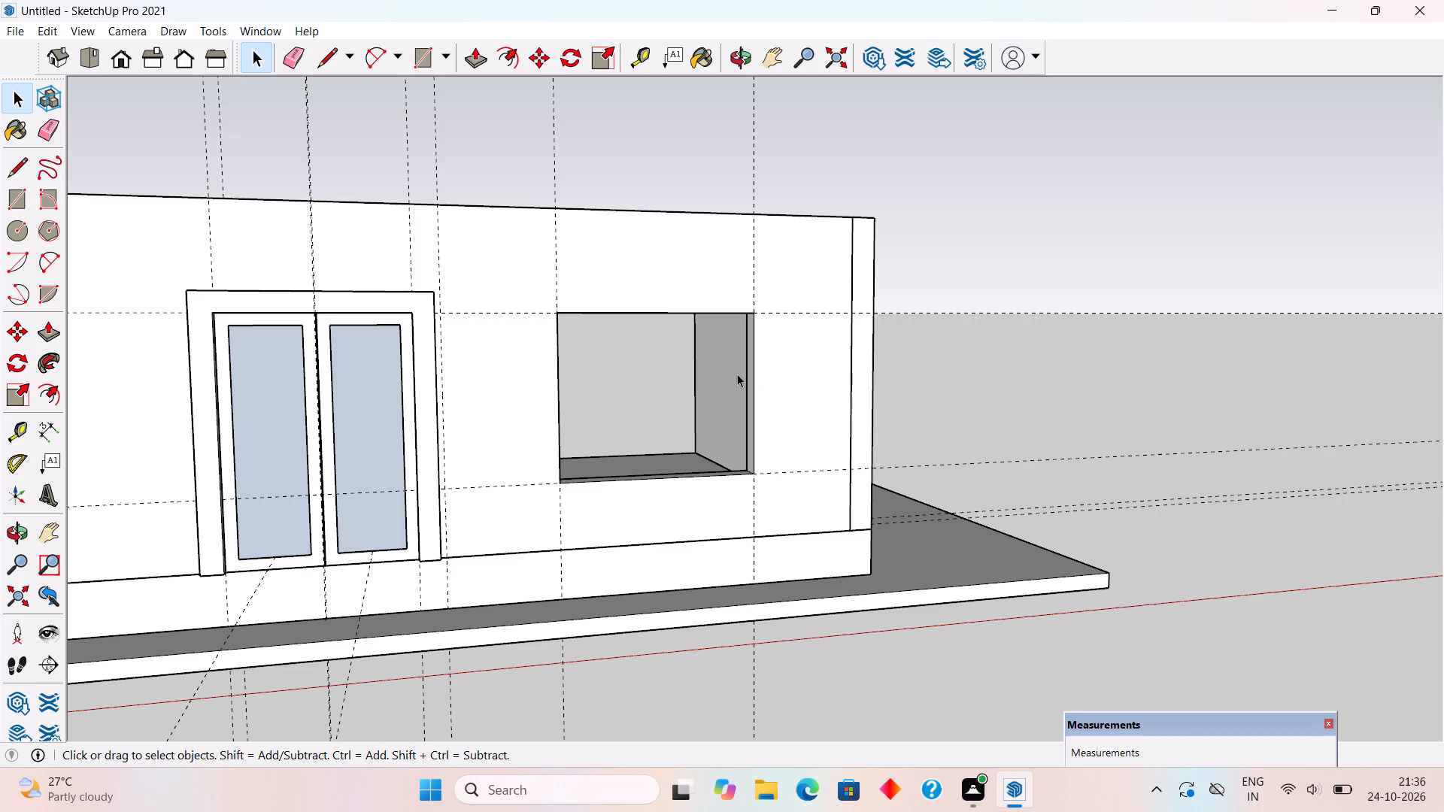
scroll(726, 346, "up", 5)
scroll(629, 306, "up", 3)
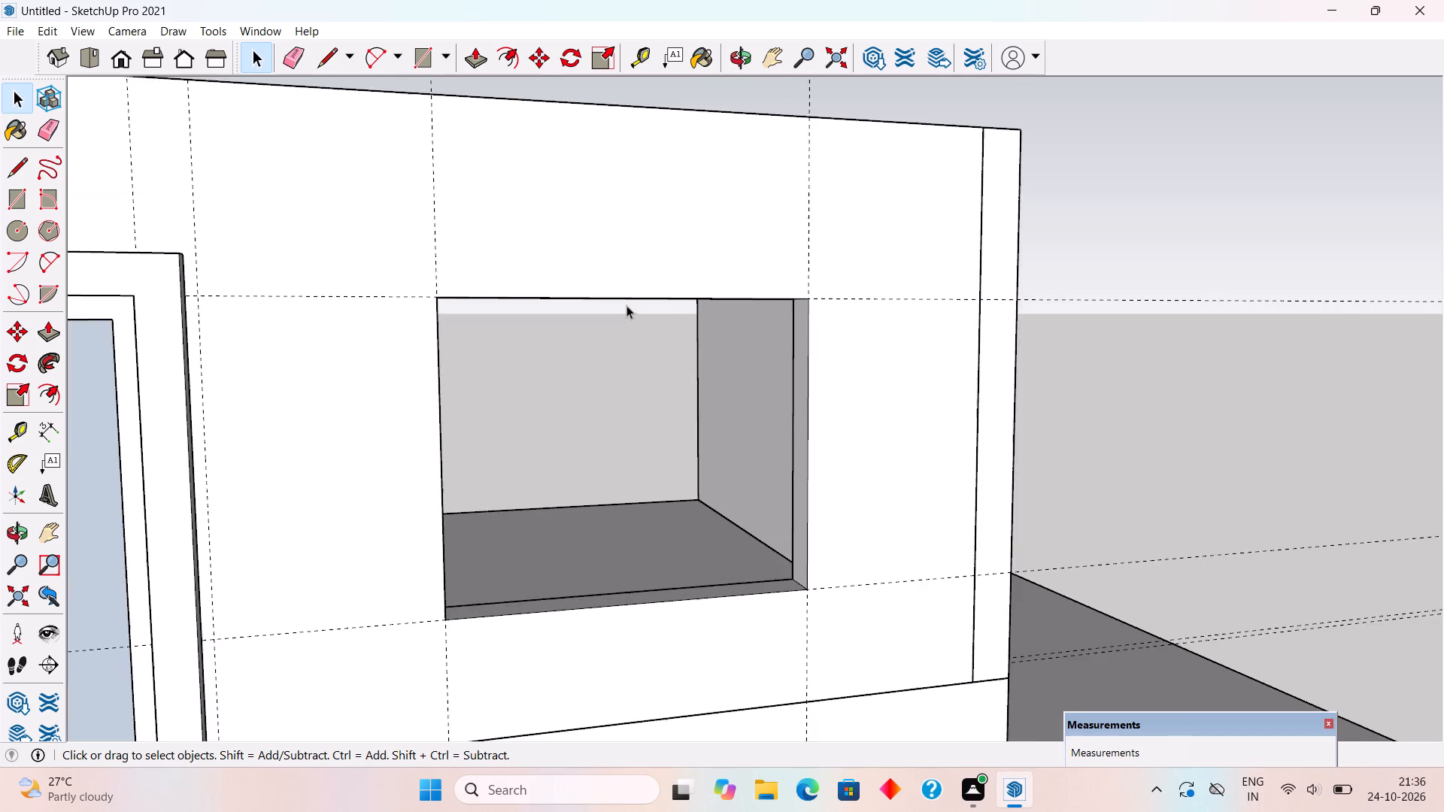
scroll(620, 324, "up", 1)
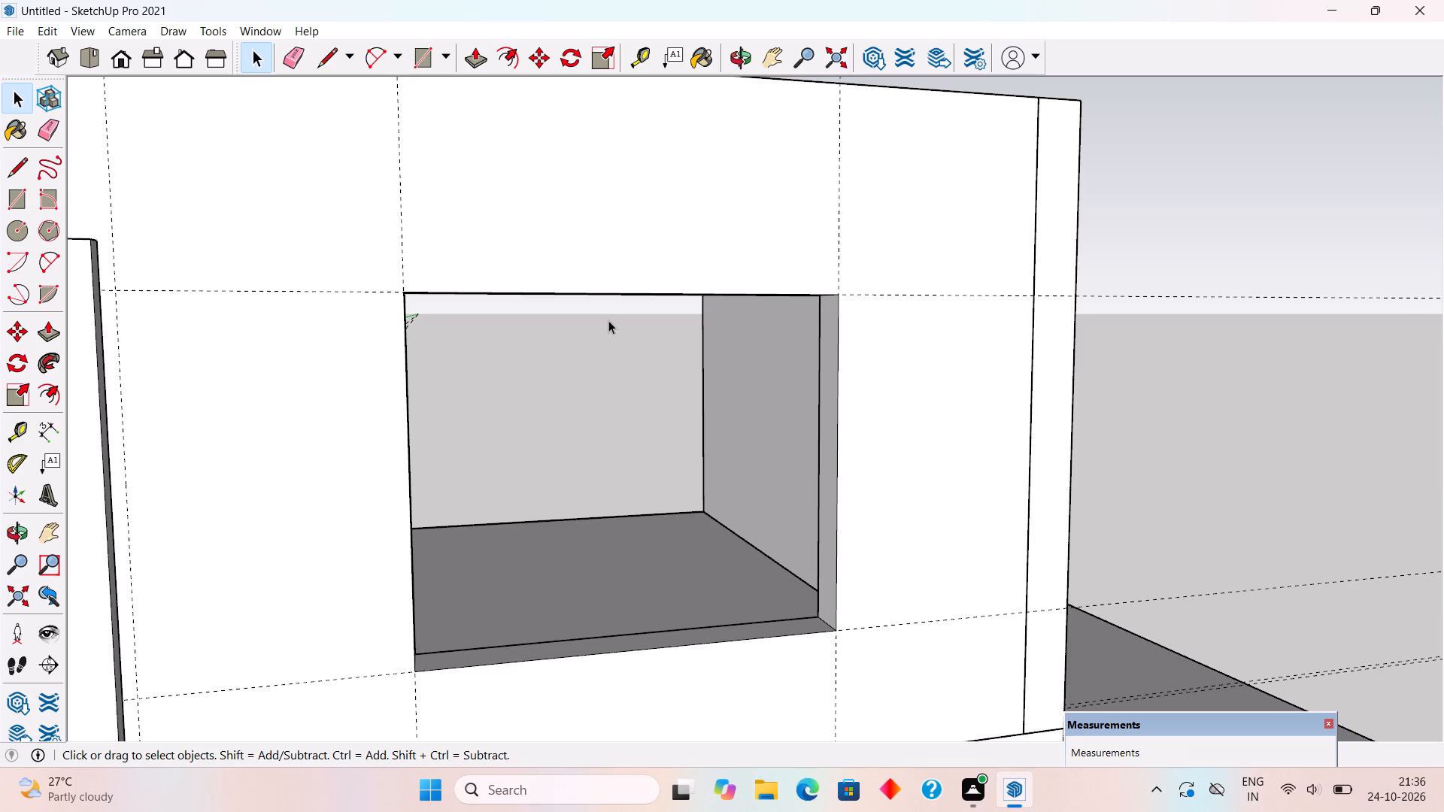
scroll(602, 323, "down", 4)
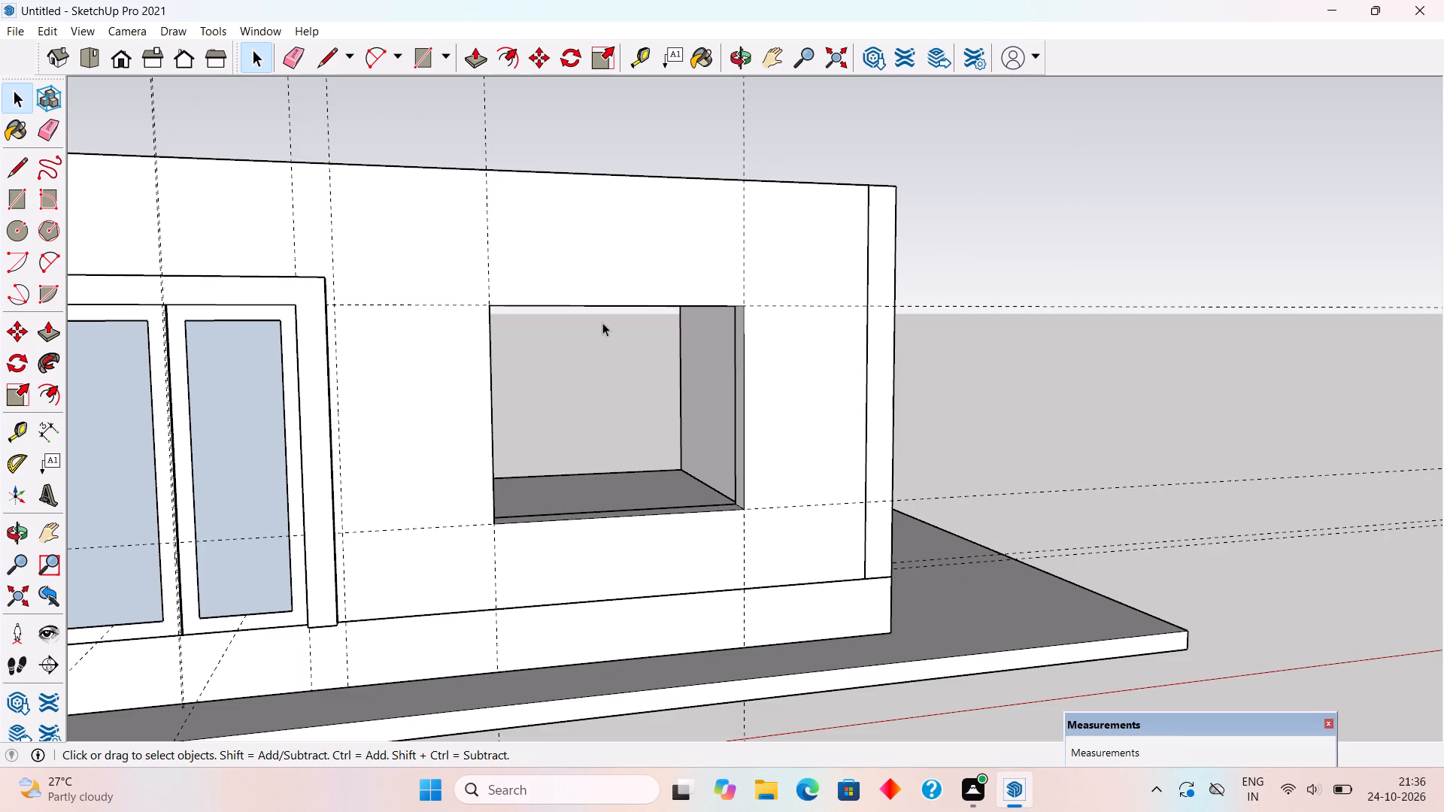
scroll(602, 323, "down", 2)
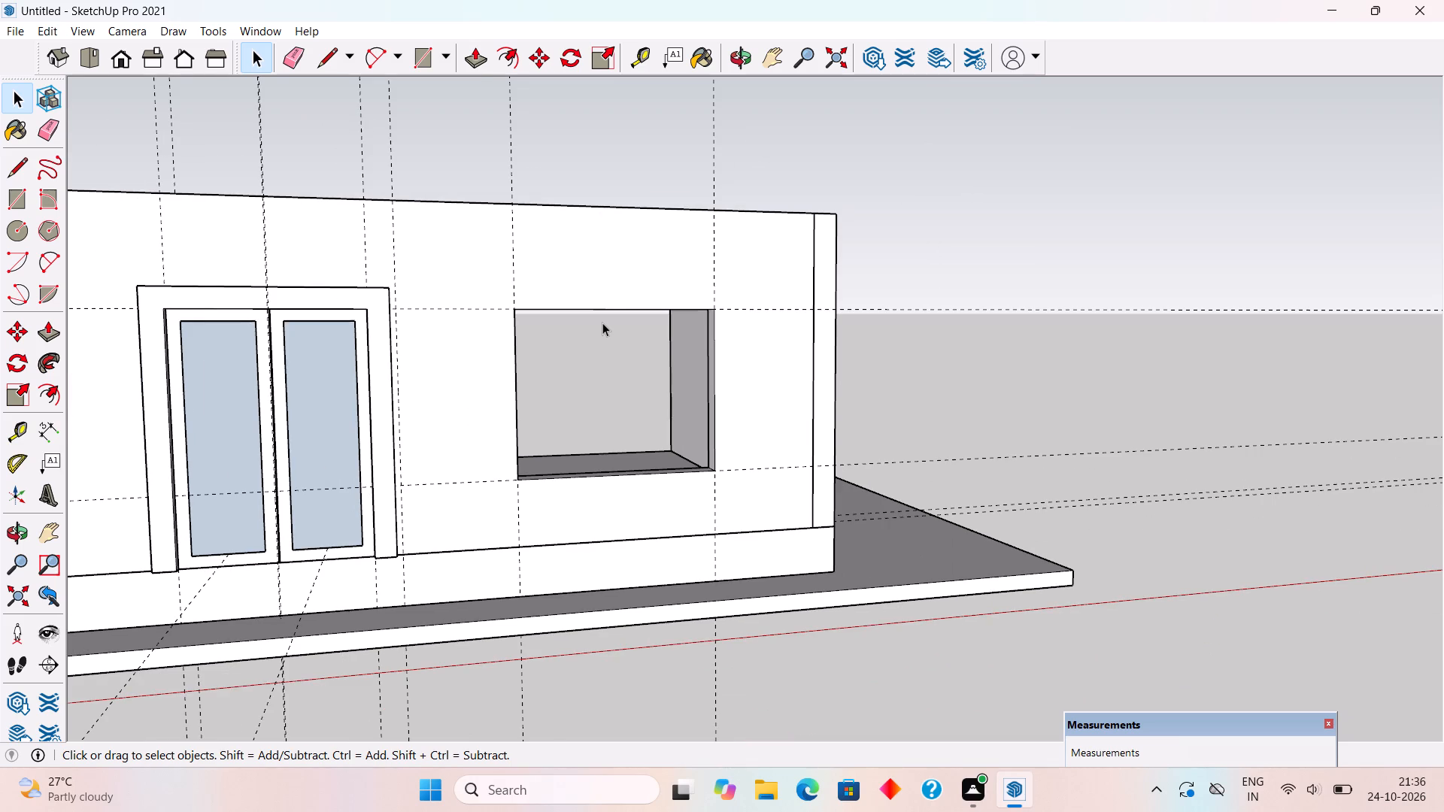
key("r")
left_click(514, 309)
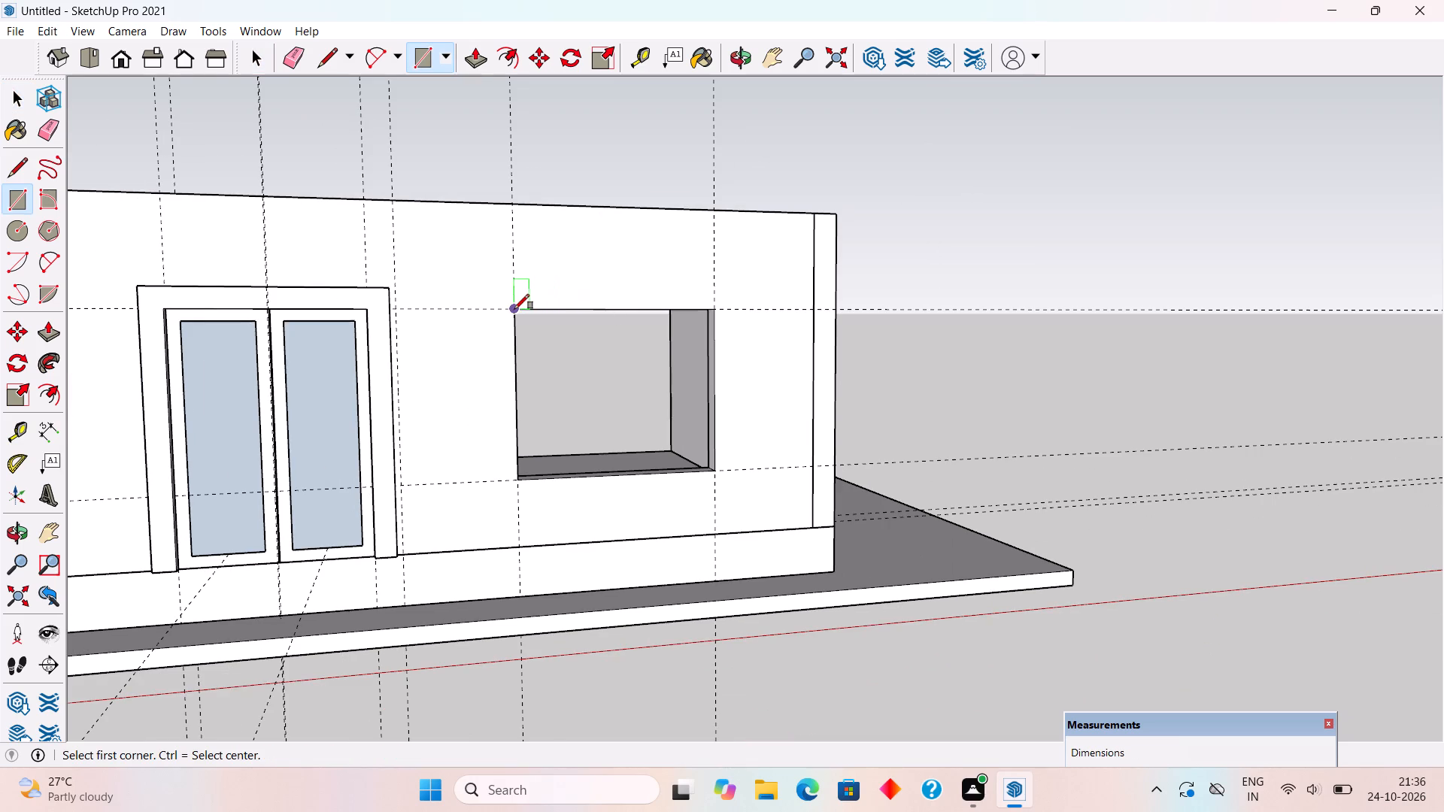
left_click(717, 472)
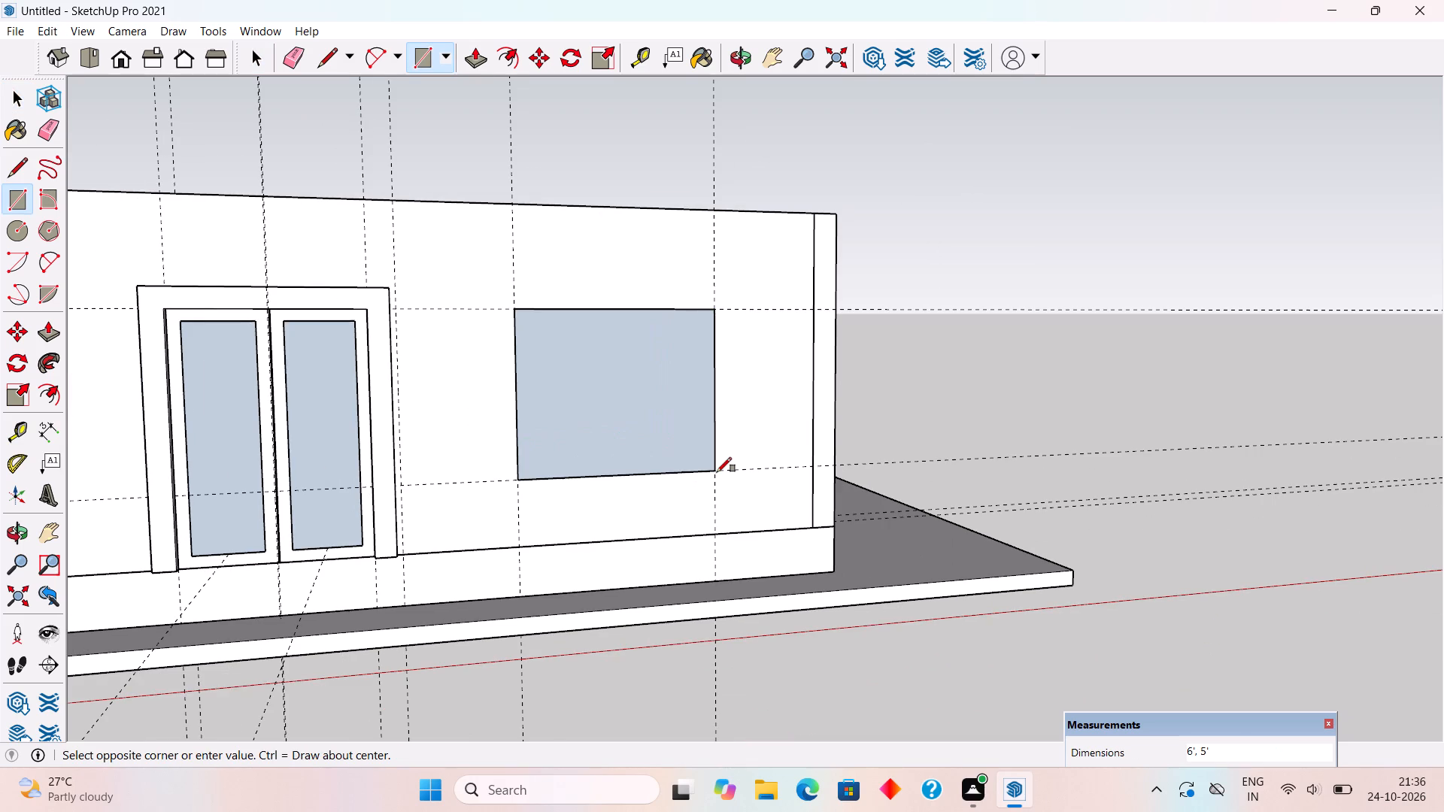
Offset the window rectangle 7" outward and delete the inner face, leaving only the surrounding frame face.
key("f")
left_click(684, 453)
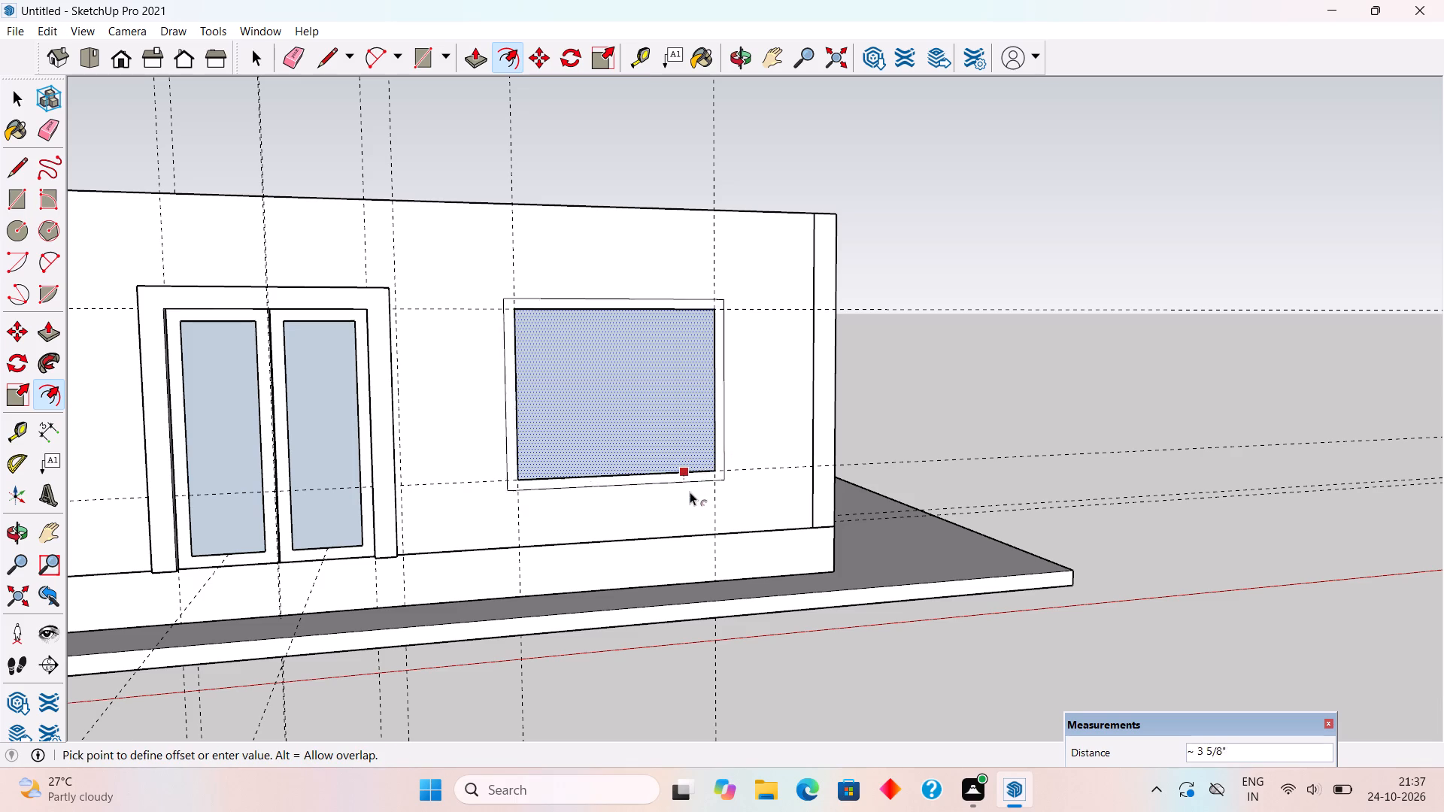
key("7")
key("shift+quotedbl")
key("Return")
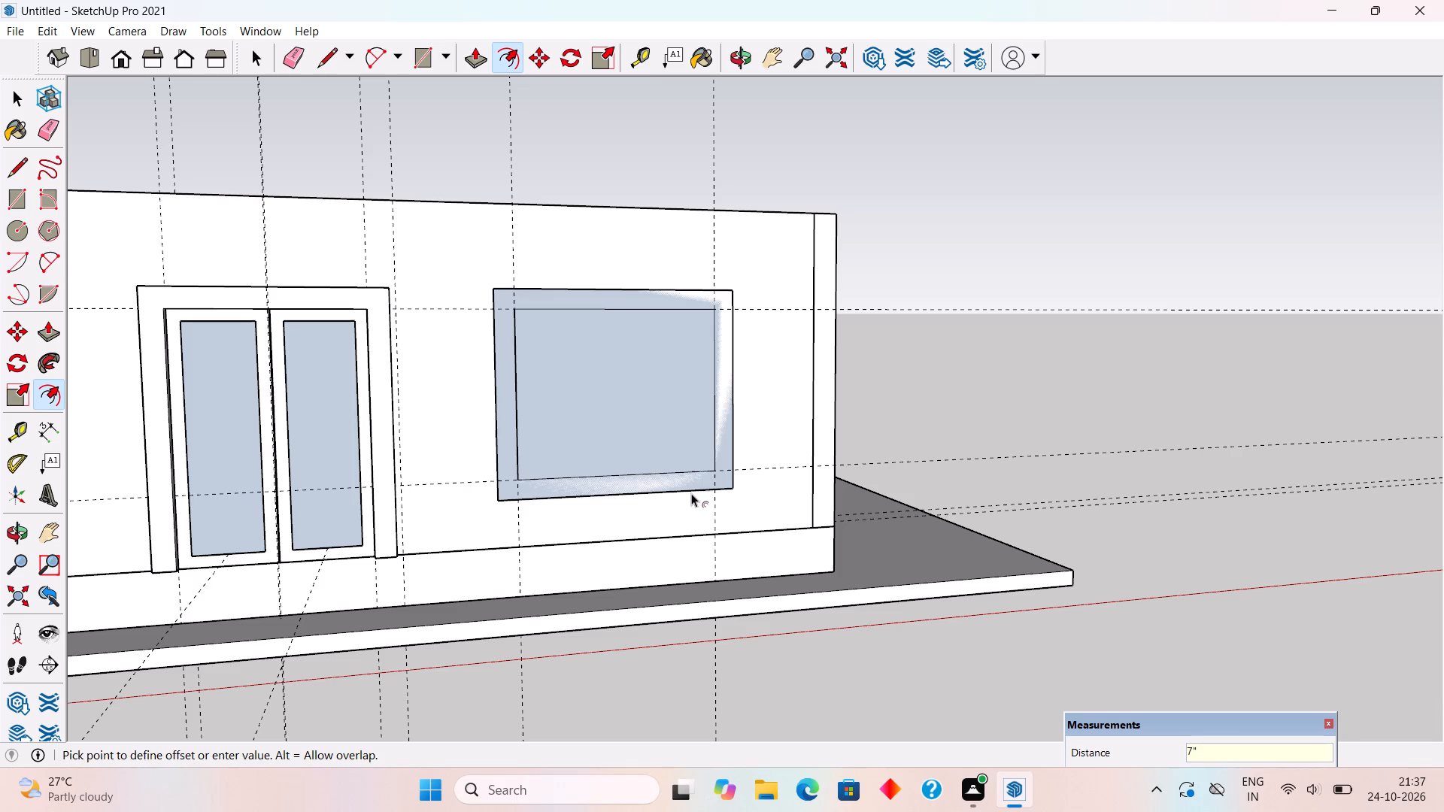
key("space")
left_click(660, 419)
key("Delete")
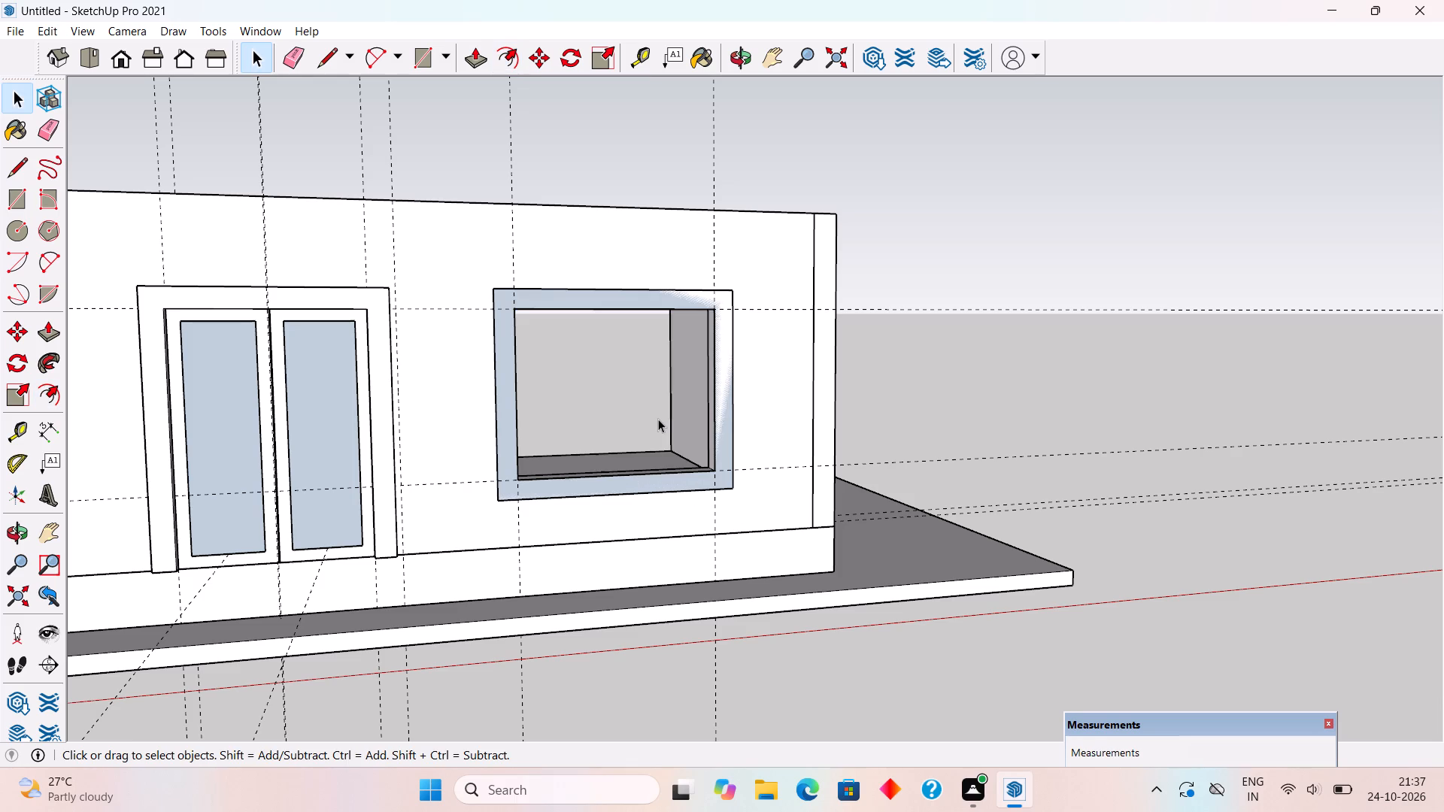
Push/Pull the window frame face 3" out from the front wall.
key("p")
left_click(662, 481)
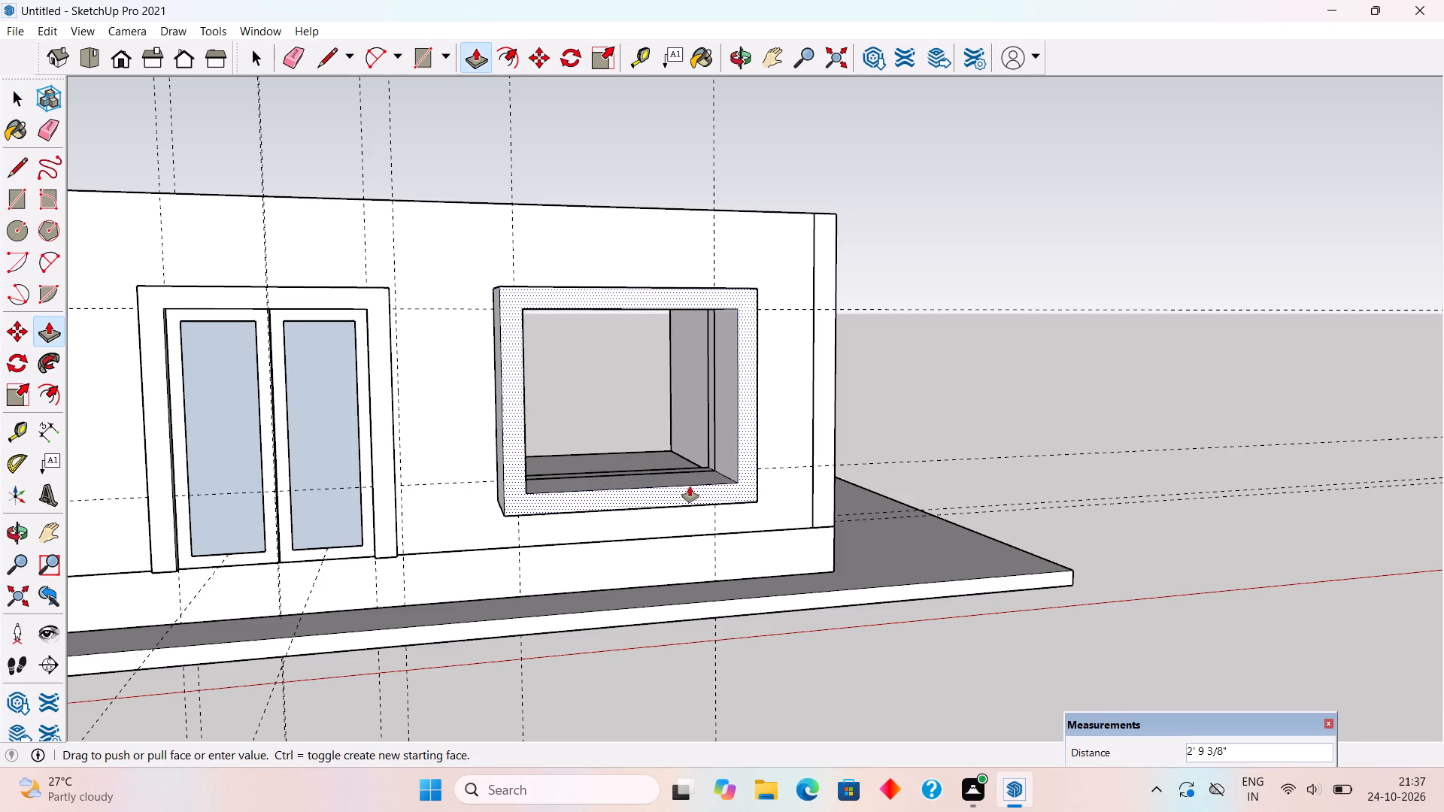
type("3\"")
key("Return")
key("space")
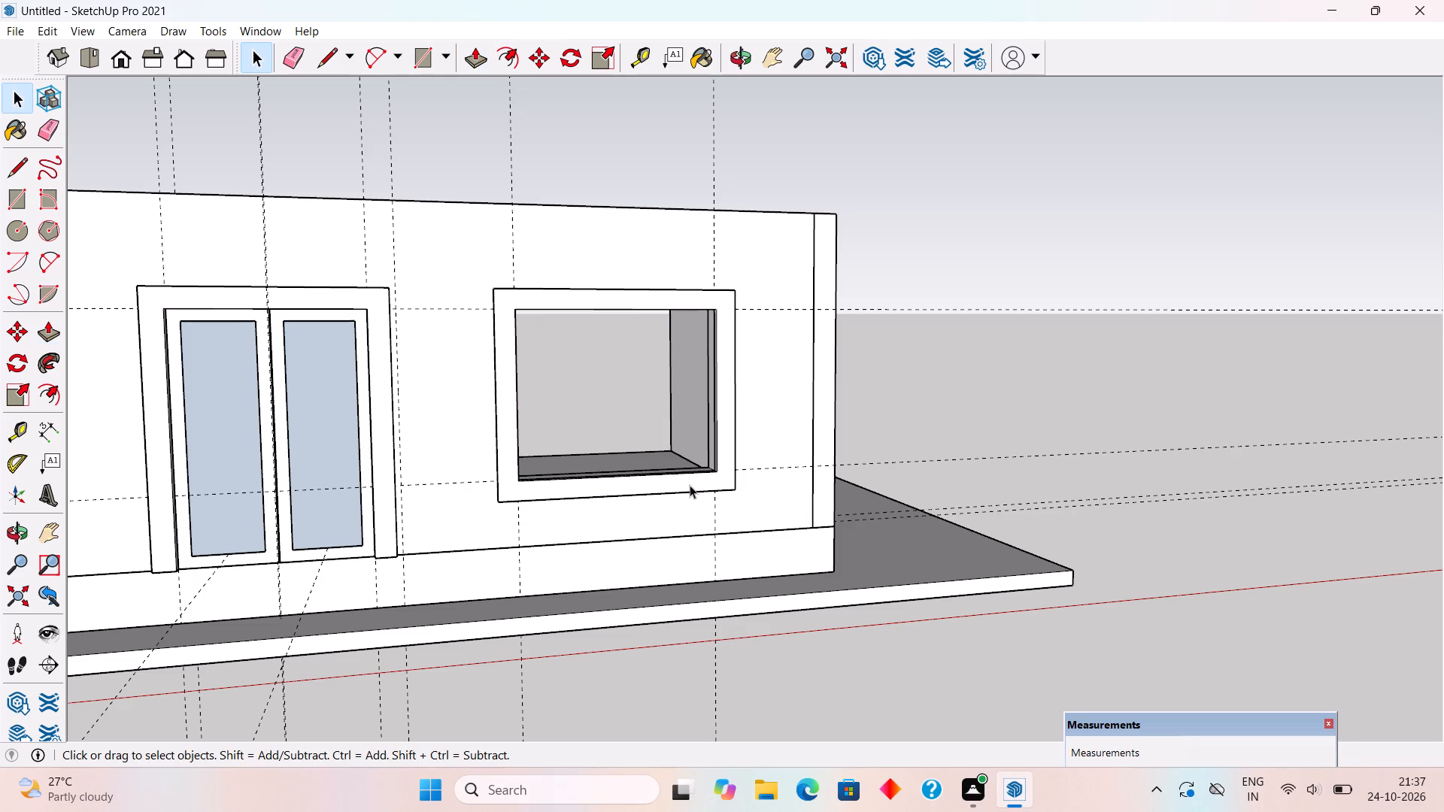
Group the extruded window frame with all its connected faces and edges.
triple_click(690, 485)
right_click(690, 485)
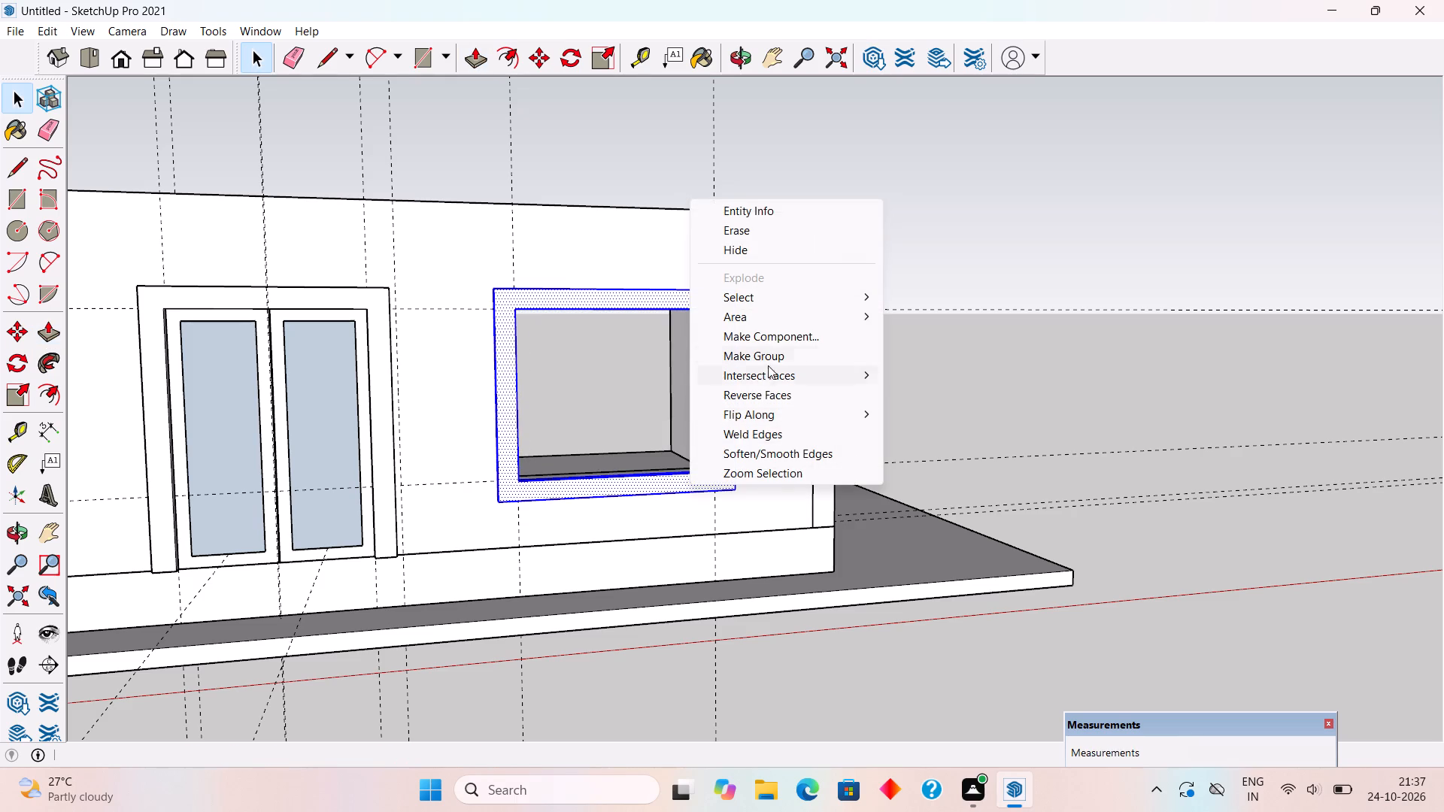
left_click(768, 356)
scroll(768, 356, "down", 4)
middle_click_drag(836, 353, 792, 369)
scroll(540, 202, "up", 1)
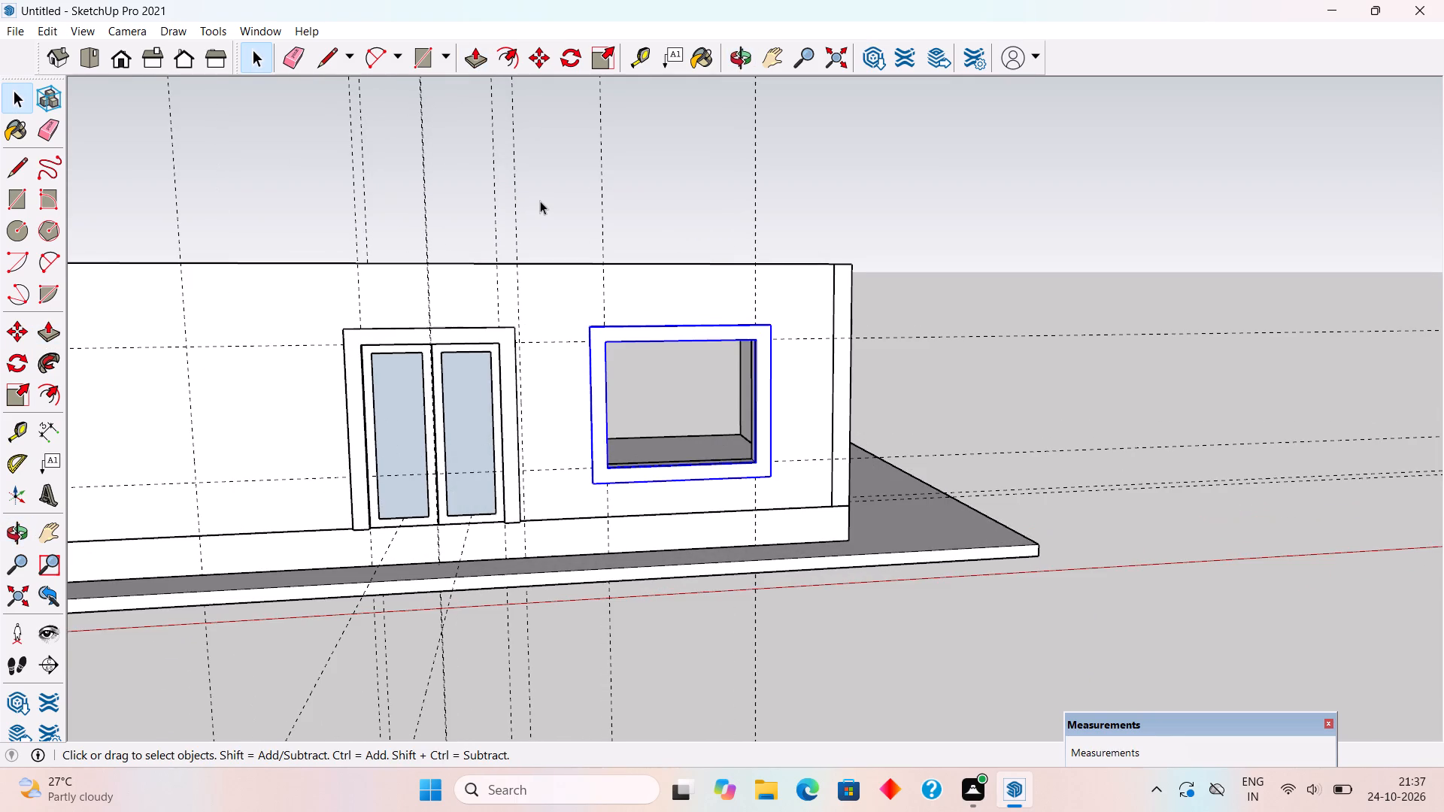
left_click(540, 201)
Draw a 6' by 5' rectangle filling the inner opening of the grouped window frame, corner to corner.
scroll(644, 405, "up", 3)
scroll(593, 355, "up", 5)
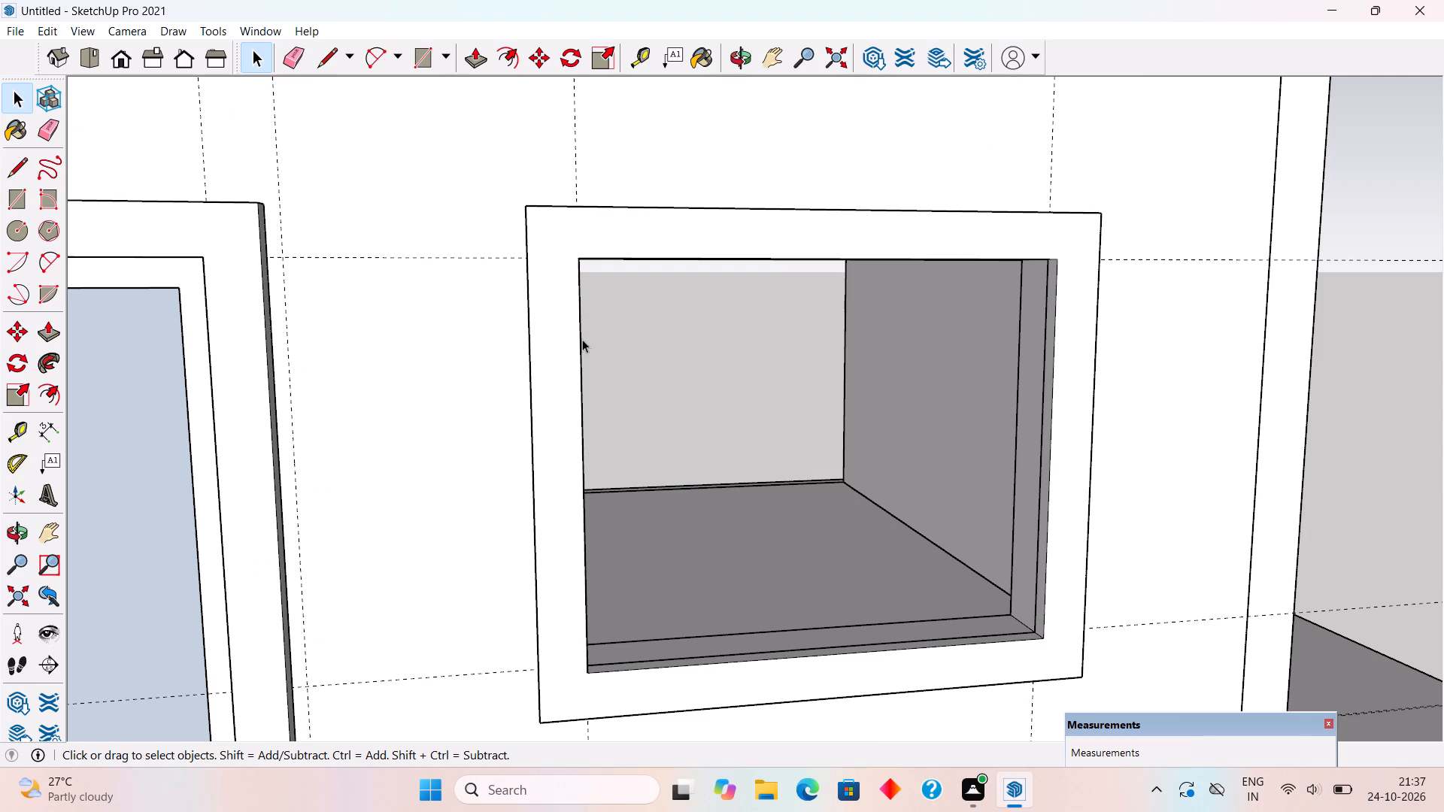
key("r")
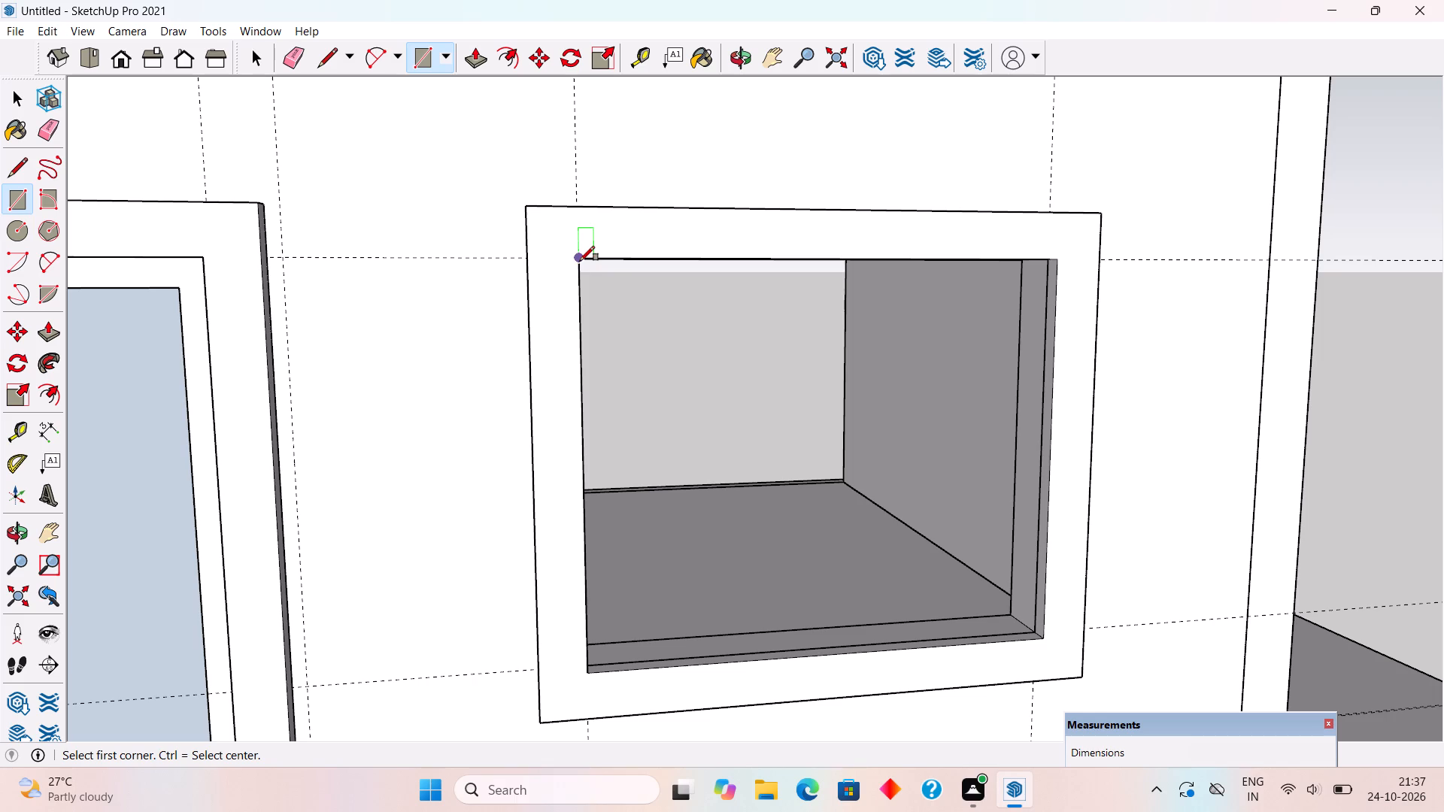
left_click(580, 261)
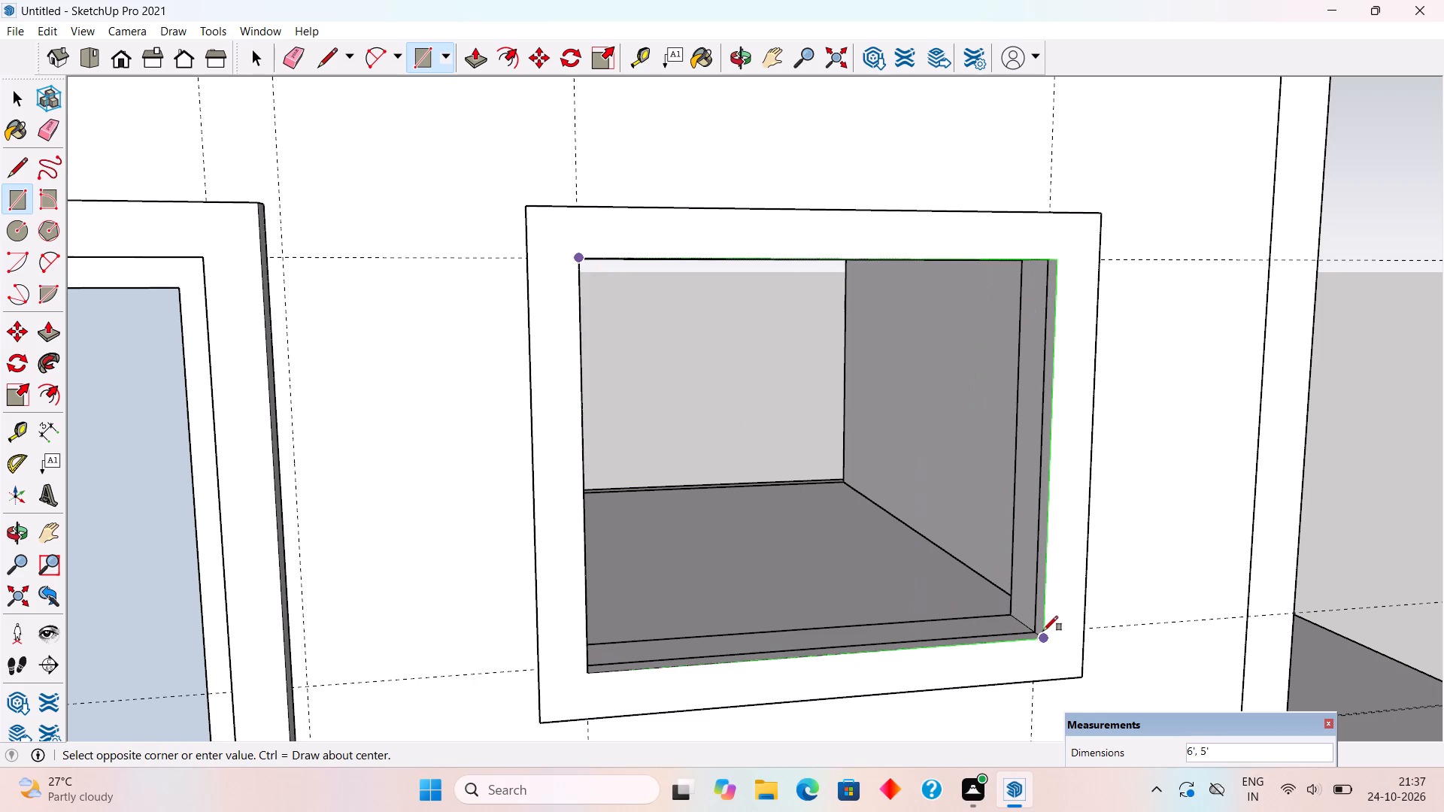
left_click(1043, 631)
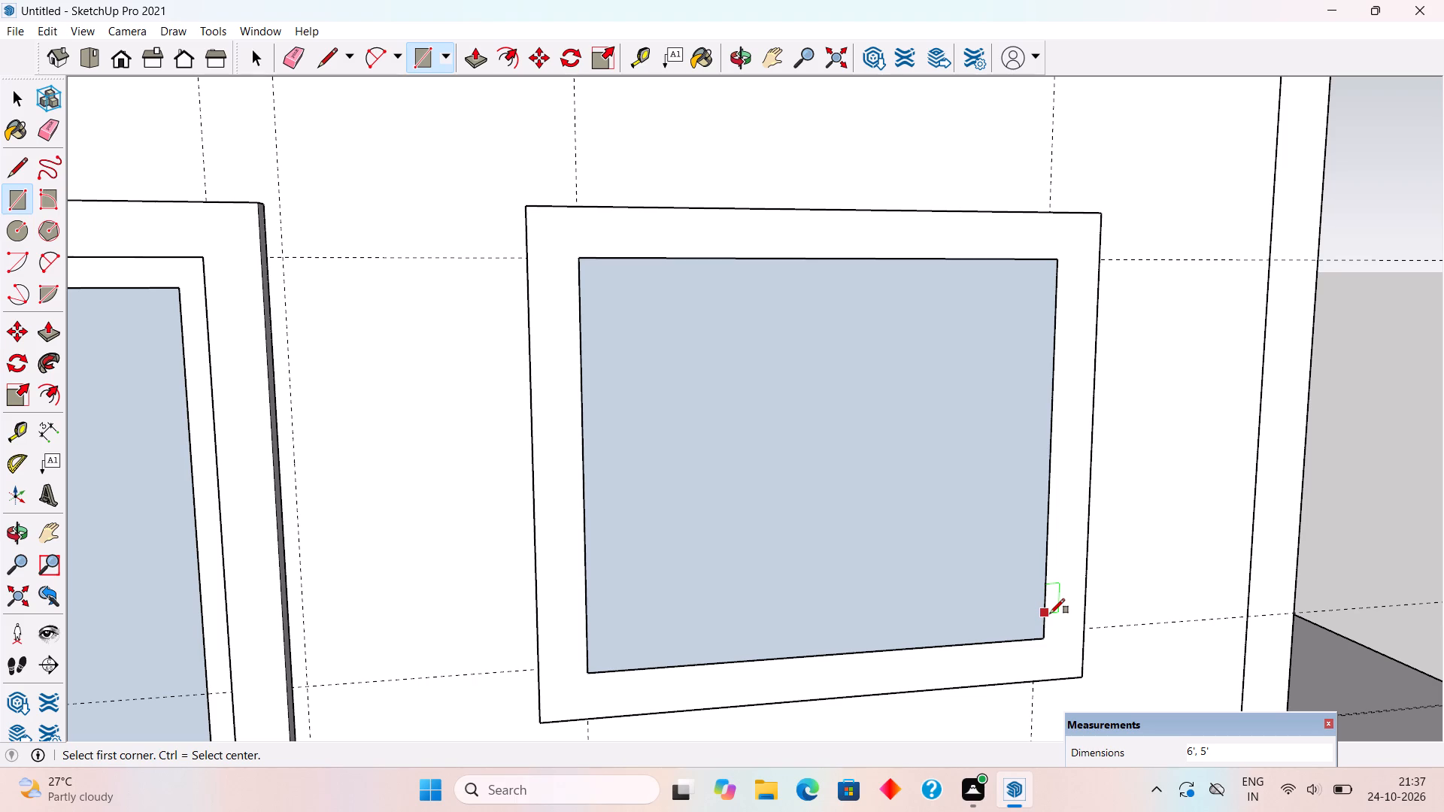
scroll(1050, 614, "down", 4)
key("space")
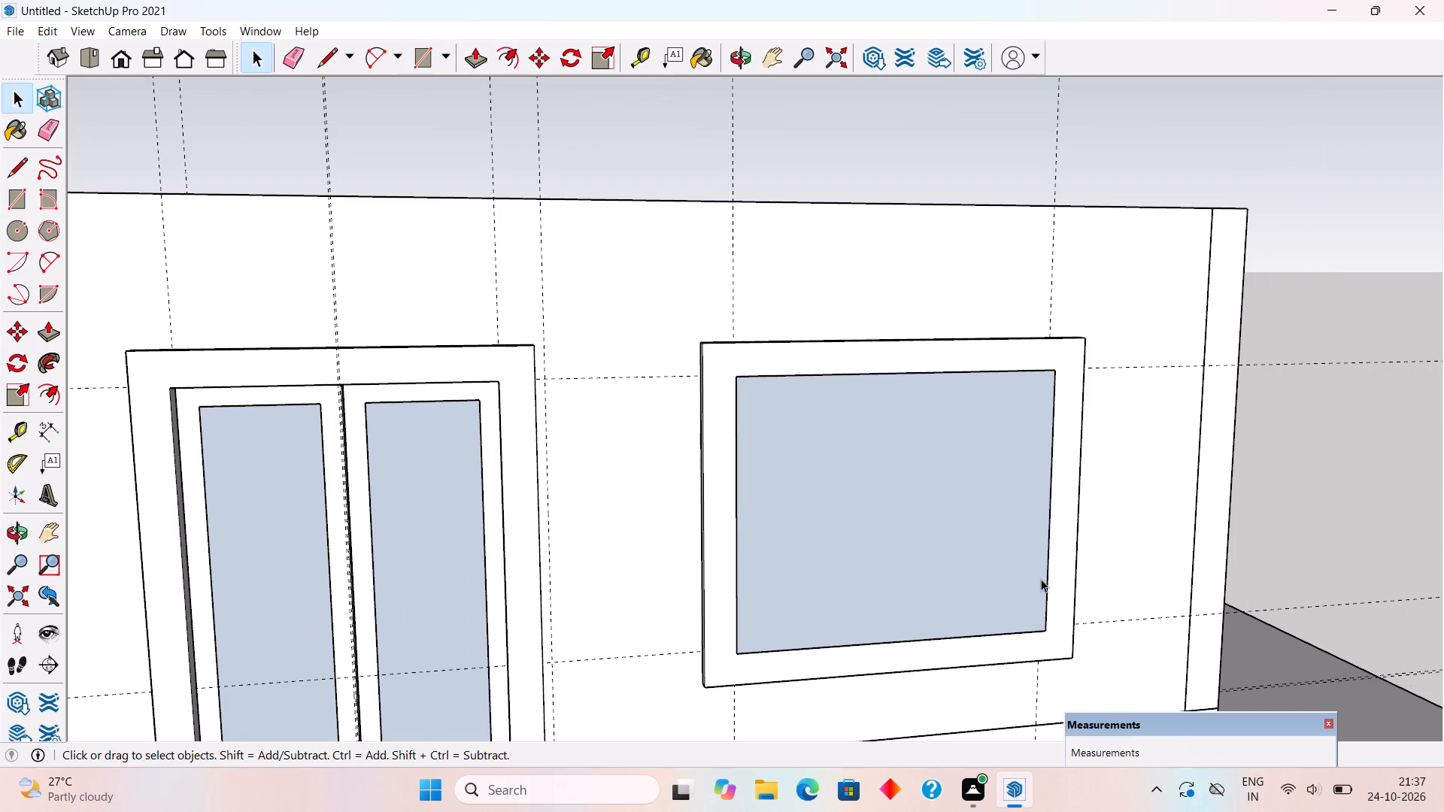
Place a vertical guide 3' from the window opening's left edge, at the midpoint of its bottom edge.
middle_click_drag(925, 545, 863, 538)
key("t")
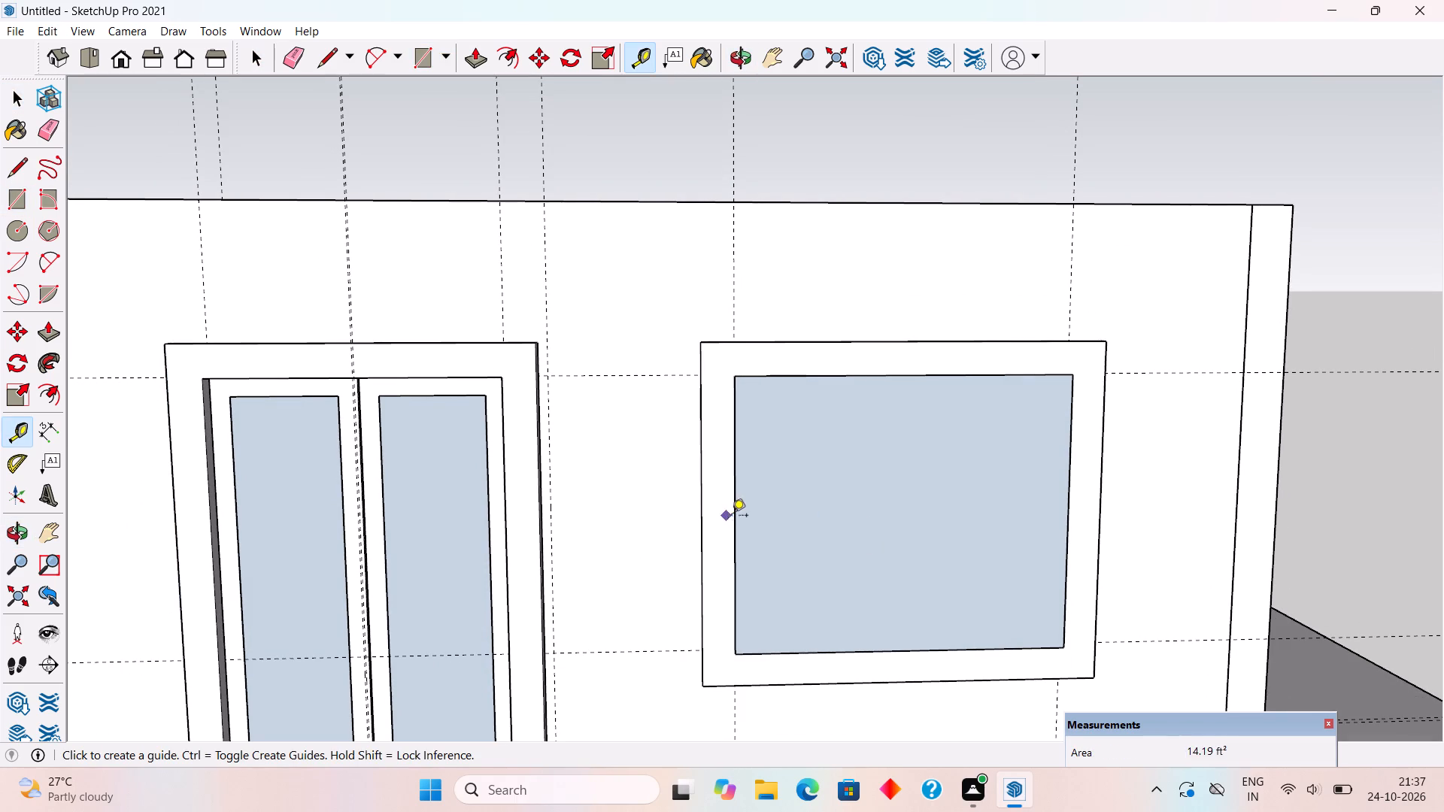
left_click(734, 517)
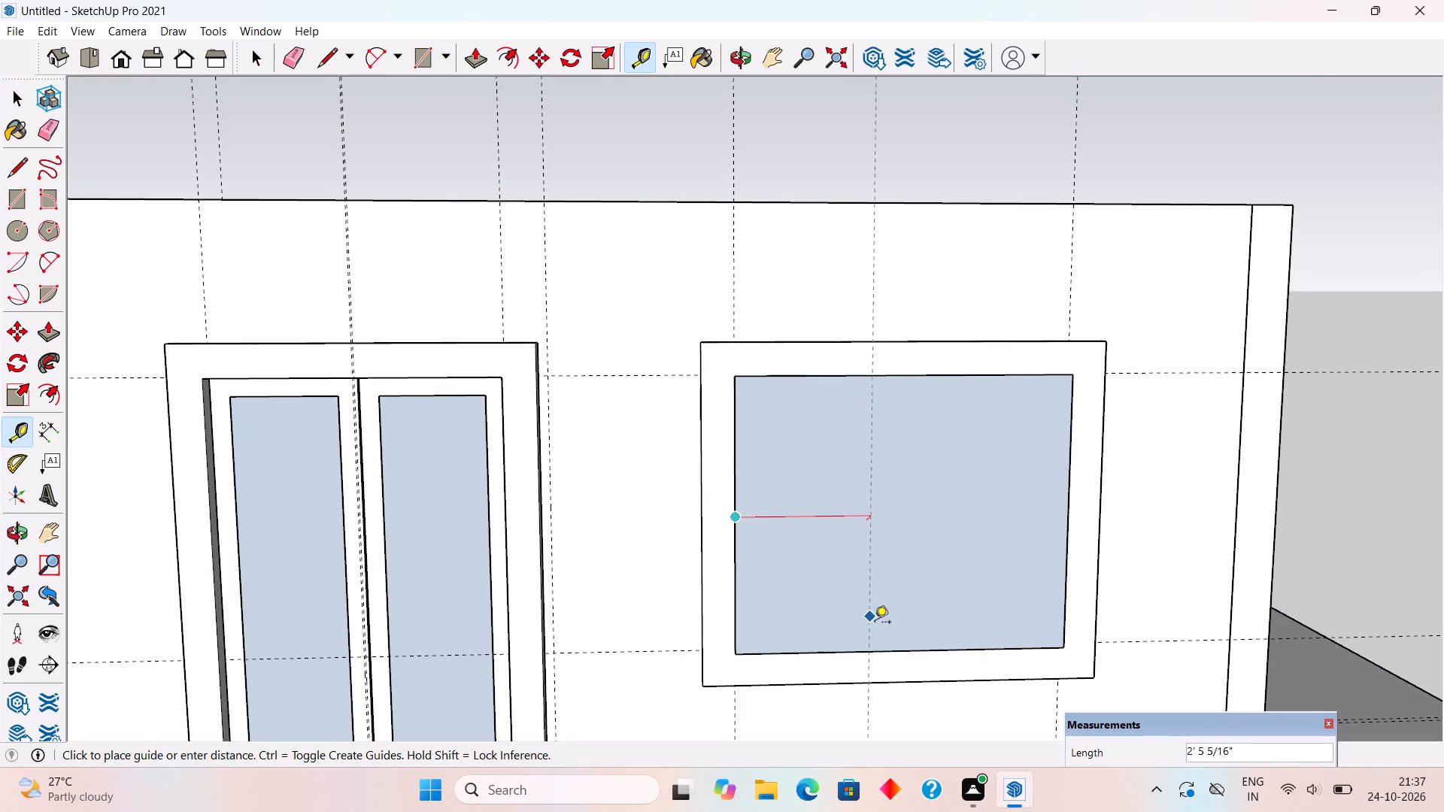
left_click(904, 650)
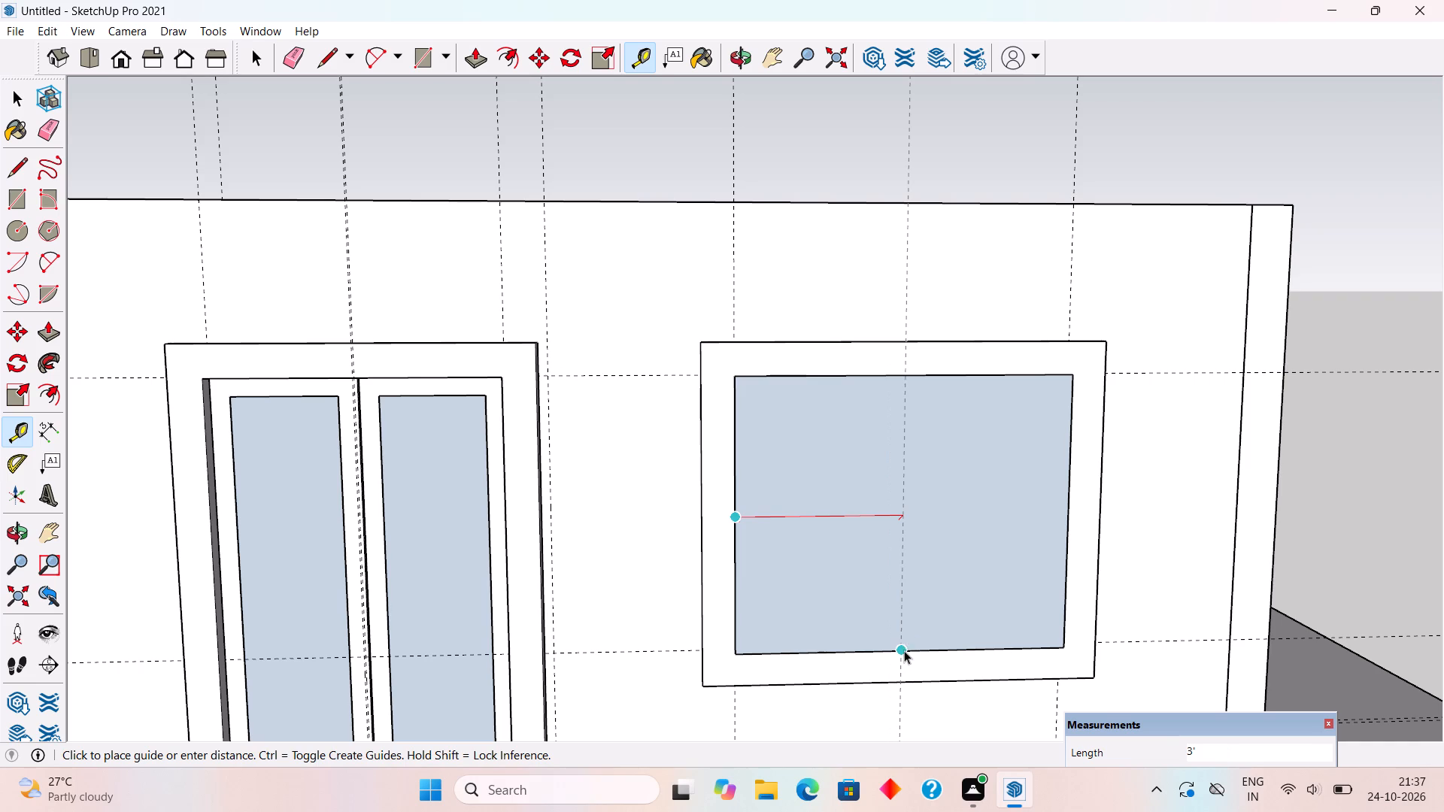
key("space")
Examine the framed window and double-leaf door on the front wall from several angles and distances.
middle_click_drag(863, 535, 614, 393)
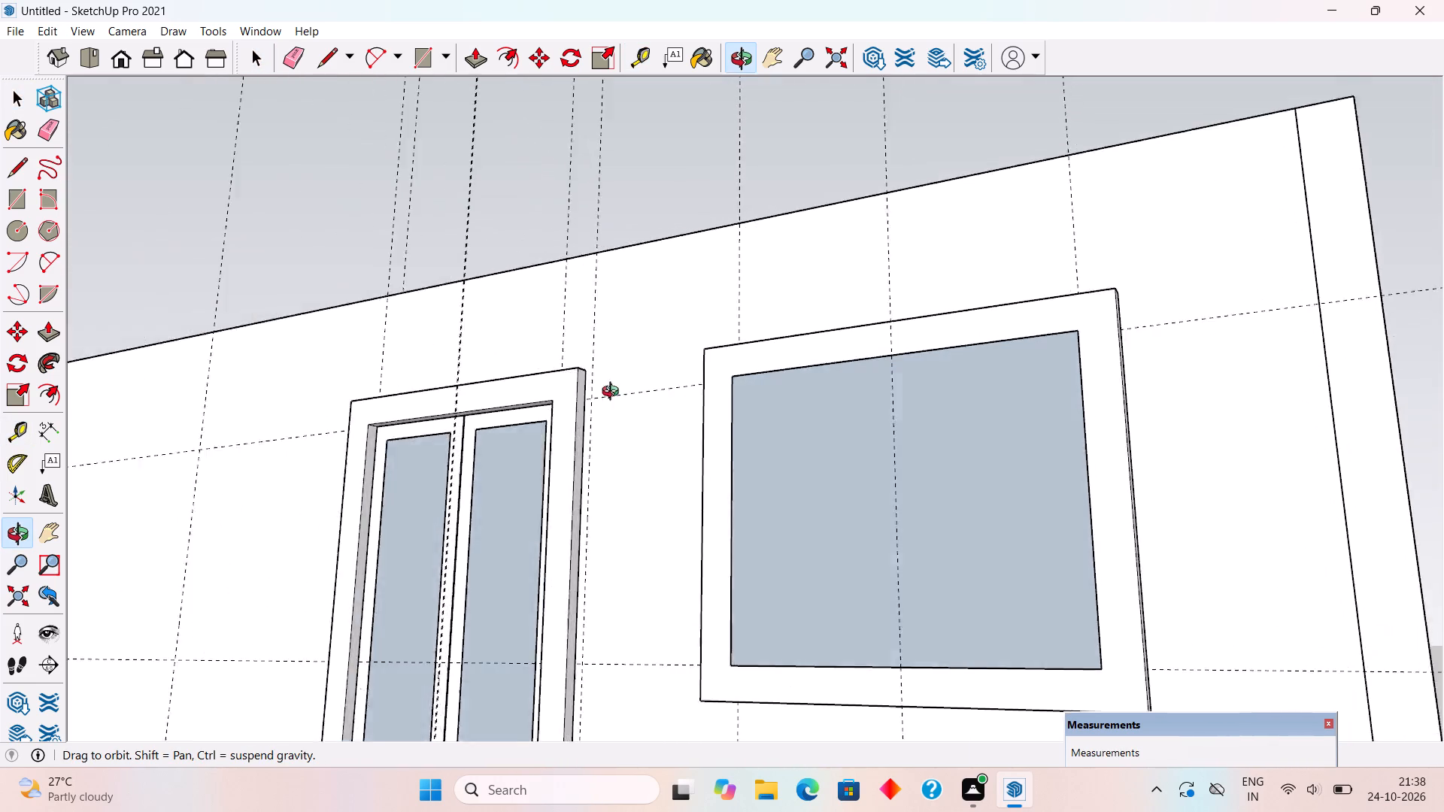
middle_click_drag(614, 393, 875, 591)
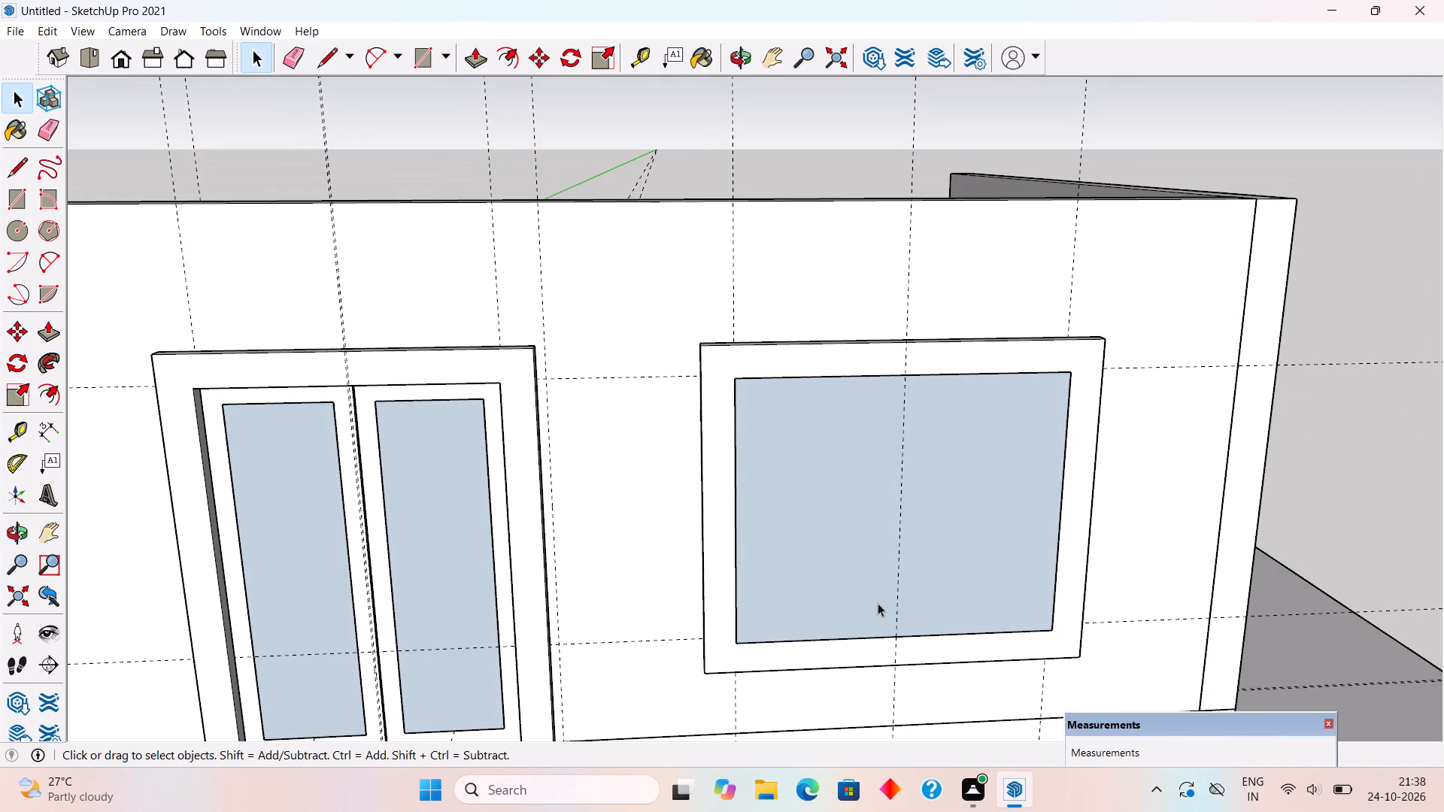
scroll(865, 572, "up", 1)
scroll(865, 570, "down", 4)
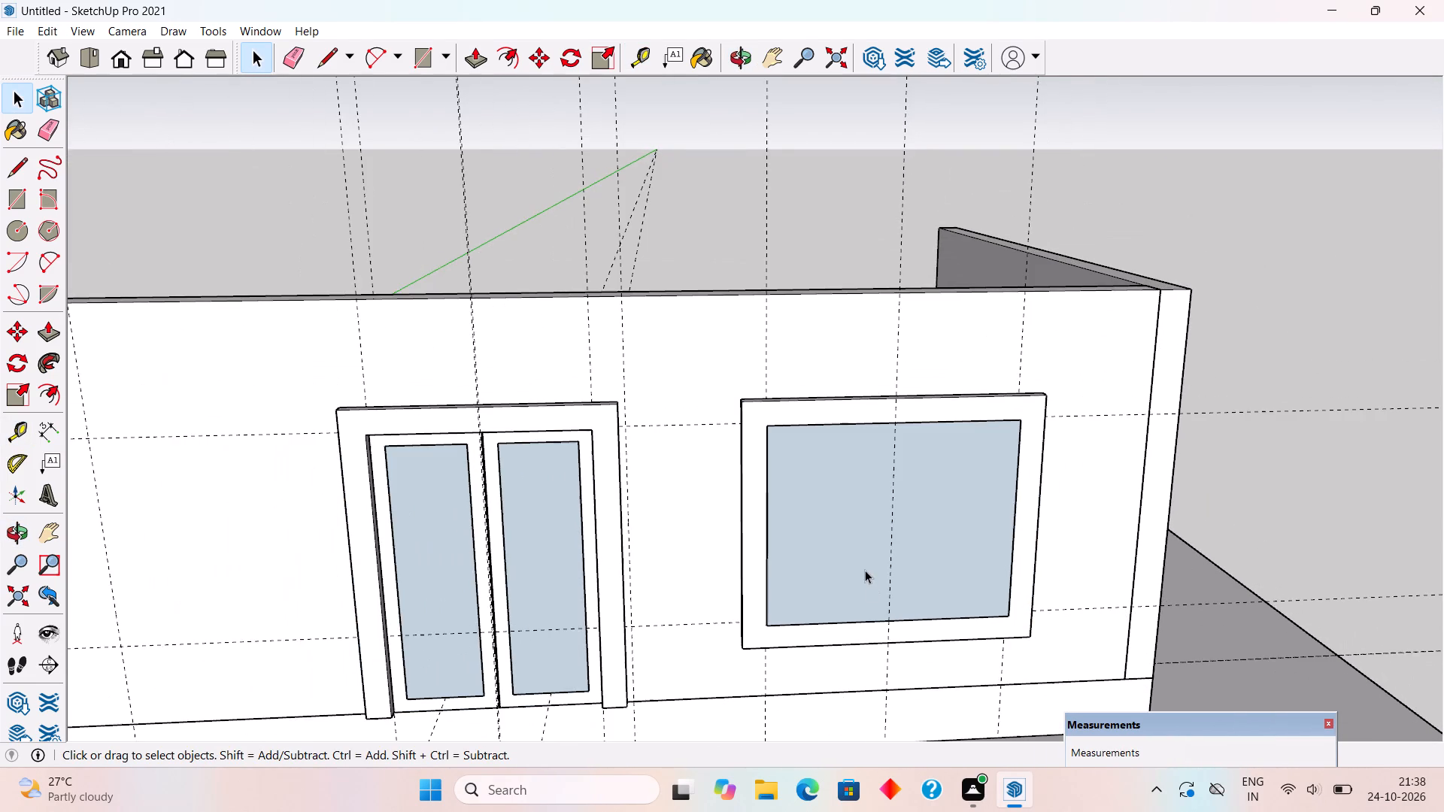
middle_click_drag(892, 562, 860, 396)
scroll(848, 386, "down", 10)
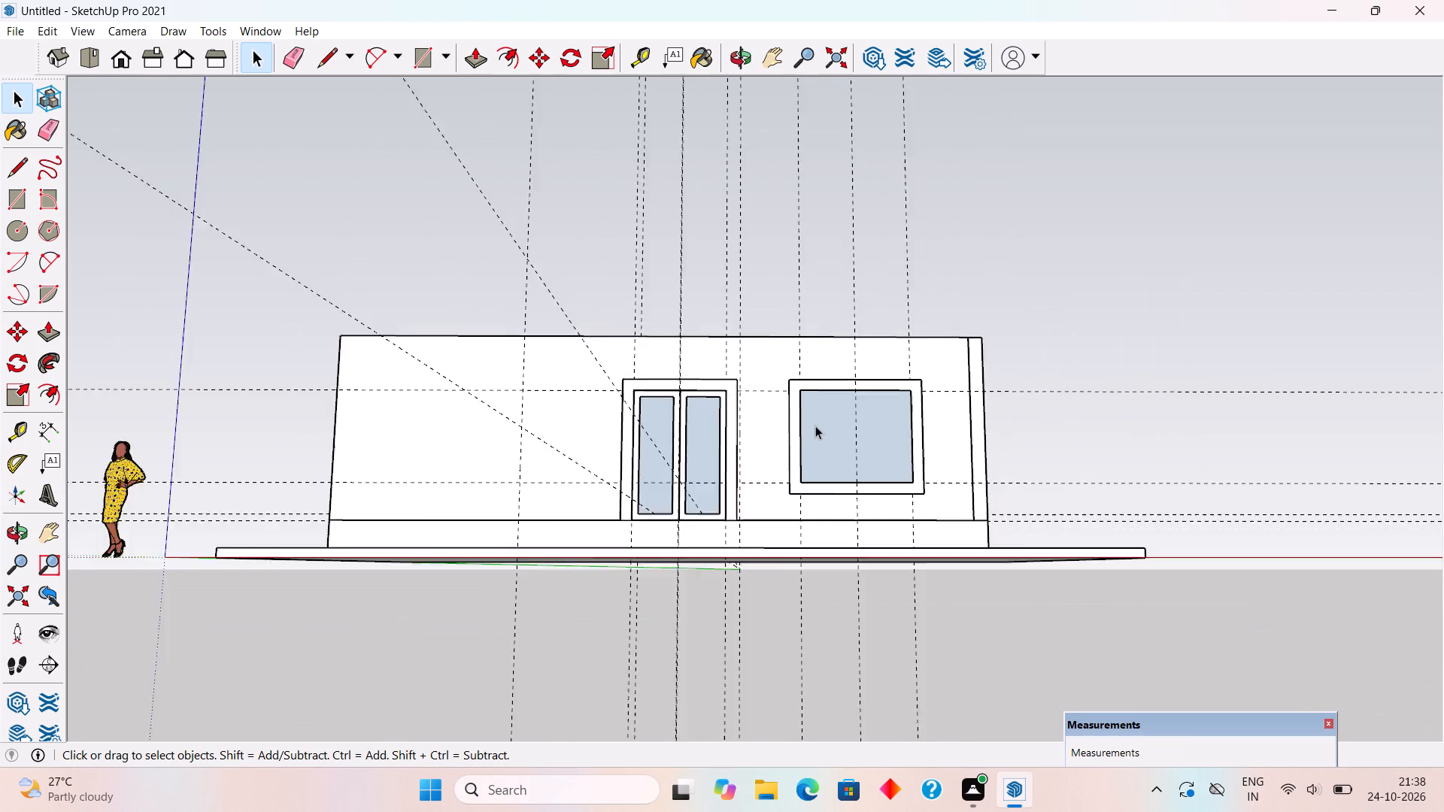
scroll(815, 426, "down", 1)
middle_click_drag(845, 469, 1443, 730)
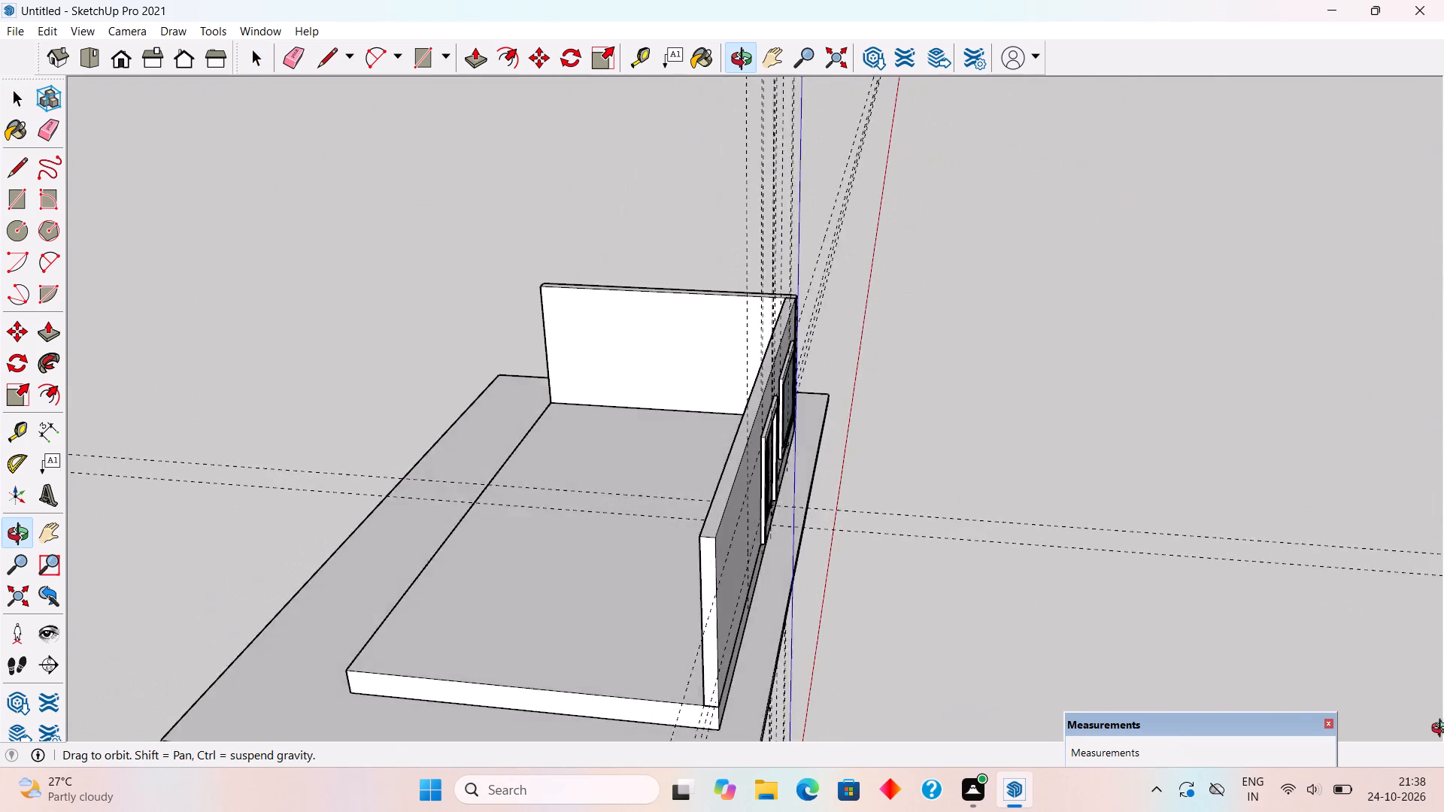
middle_click_drag(1443, 730, 805, 582)
scroll(805, 362, "up", 3)
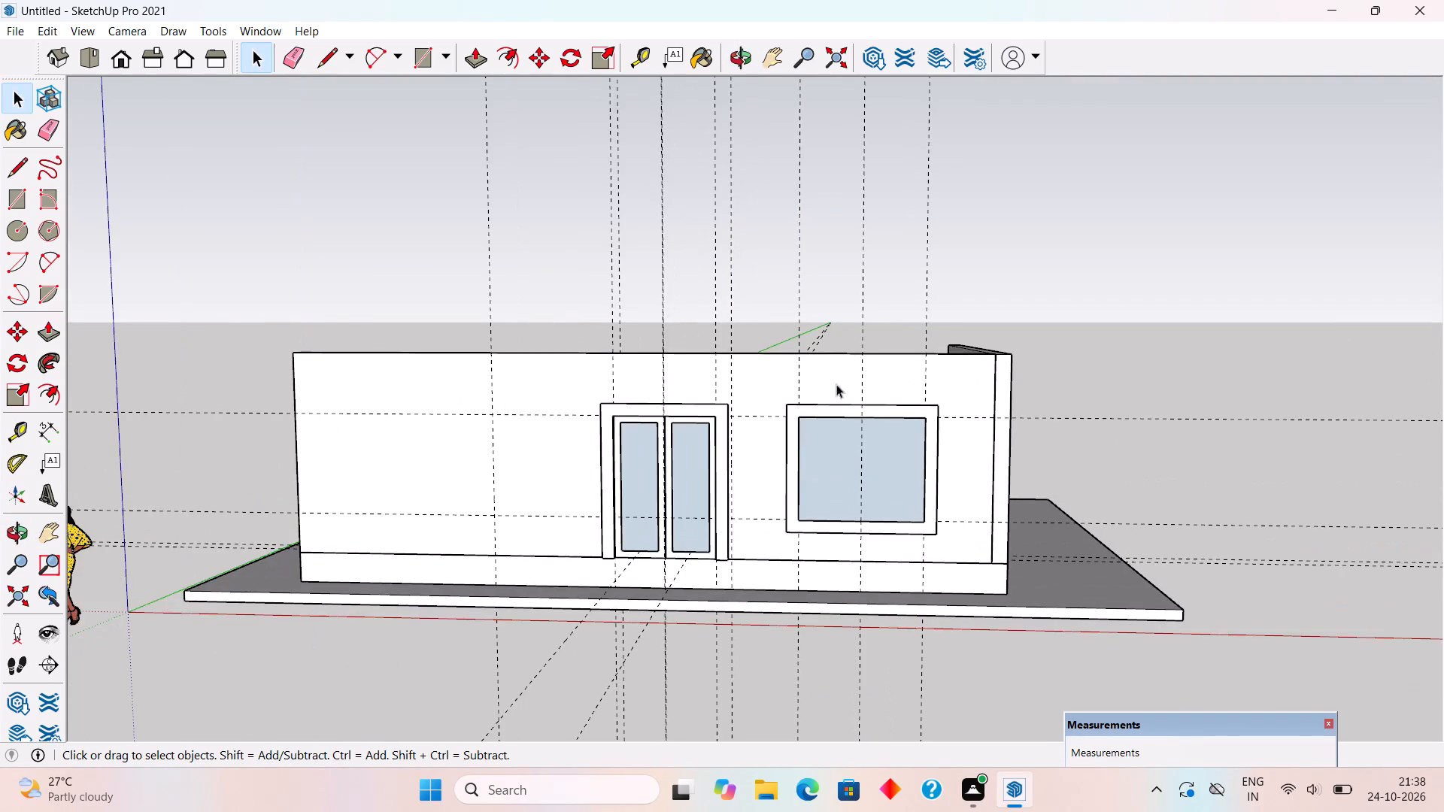
scroll(864, 405, "up", 3)
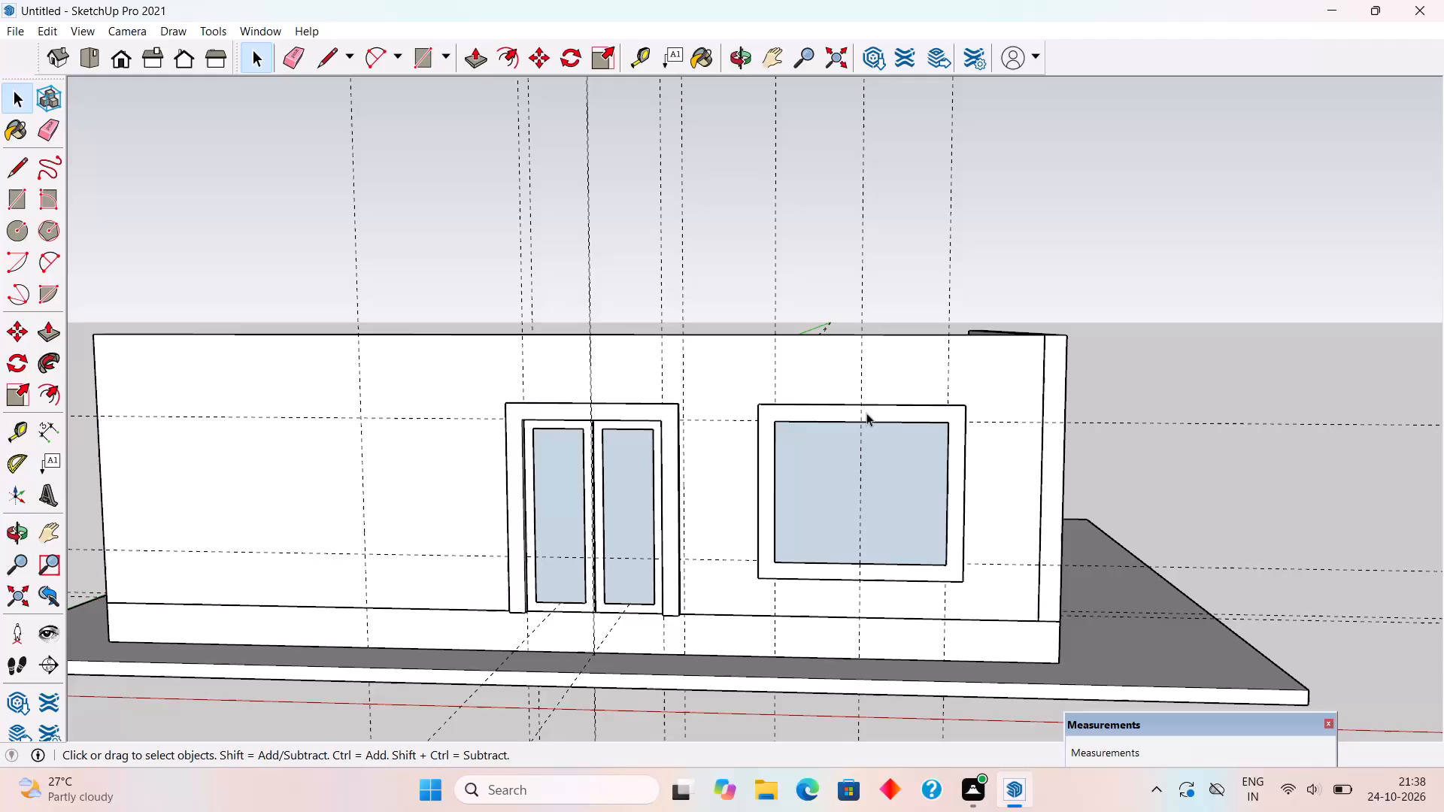
scroll(866, 413, "down", 3)
scroll(860, 460, "up", 5)
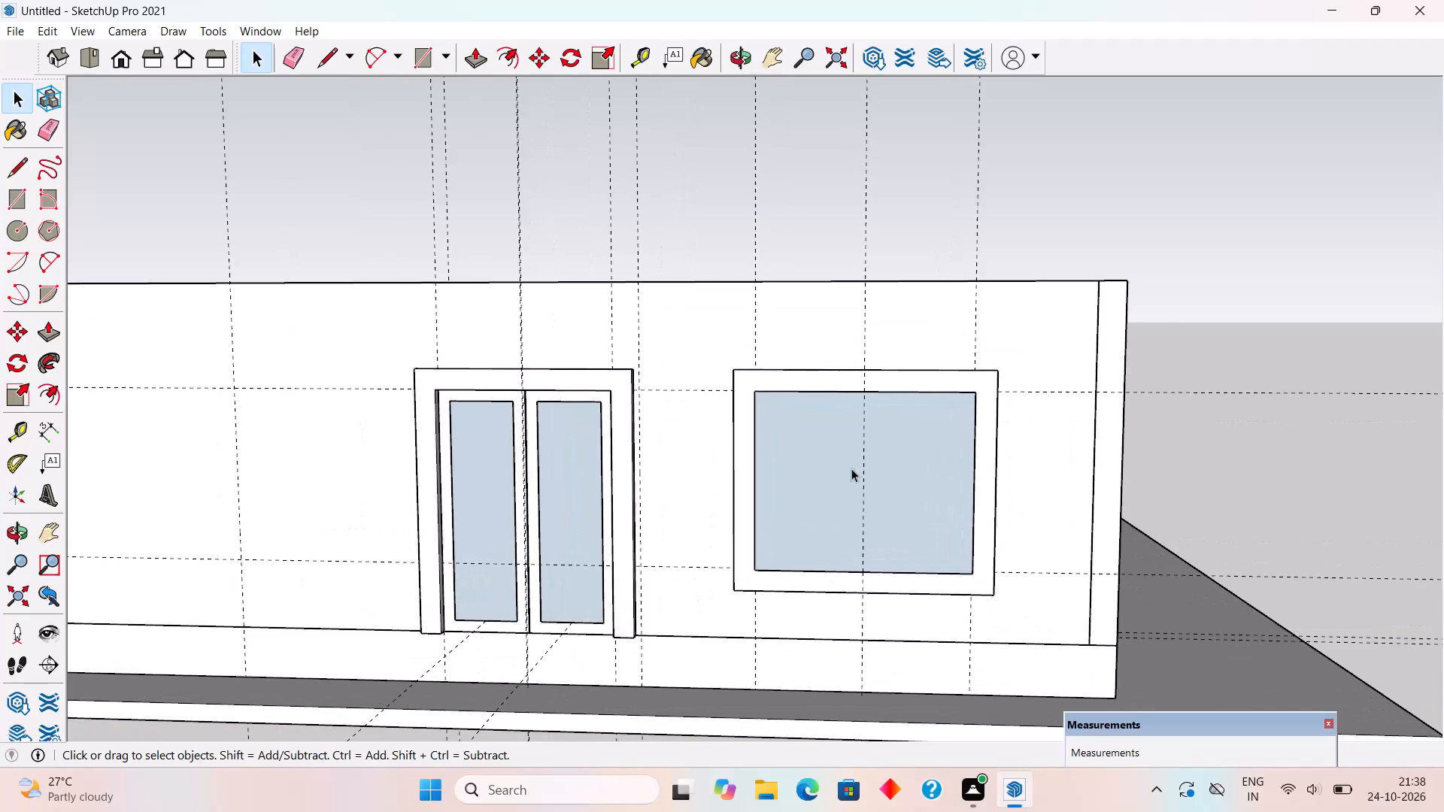
scroll(851, 468, "up", 1)
middle_click_drag(799, 494, 901, 514)
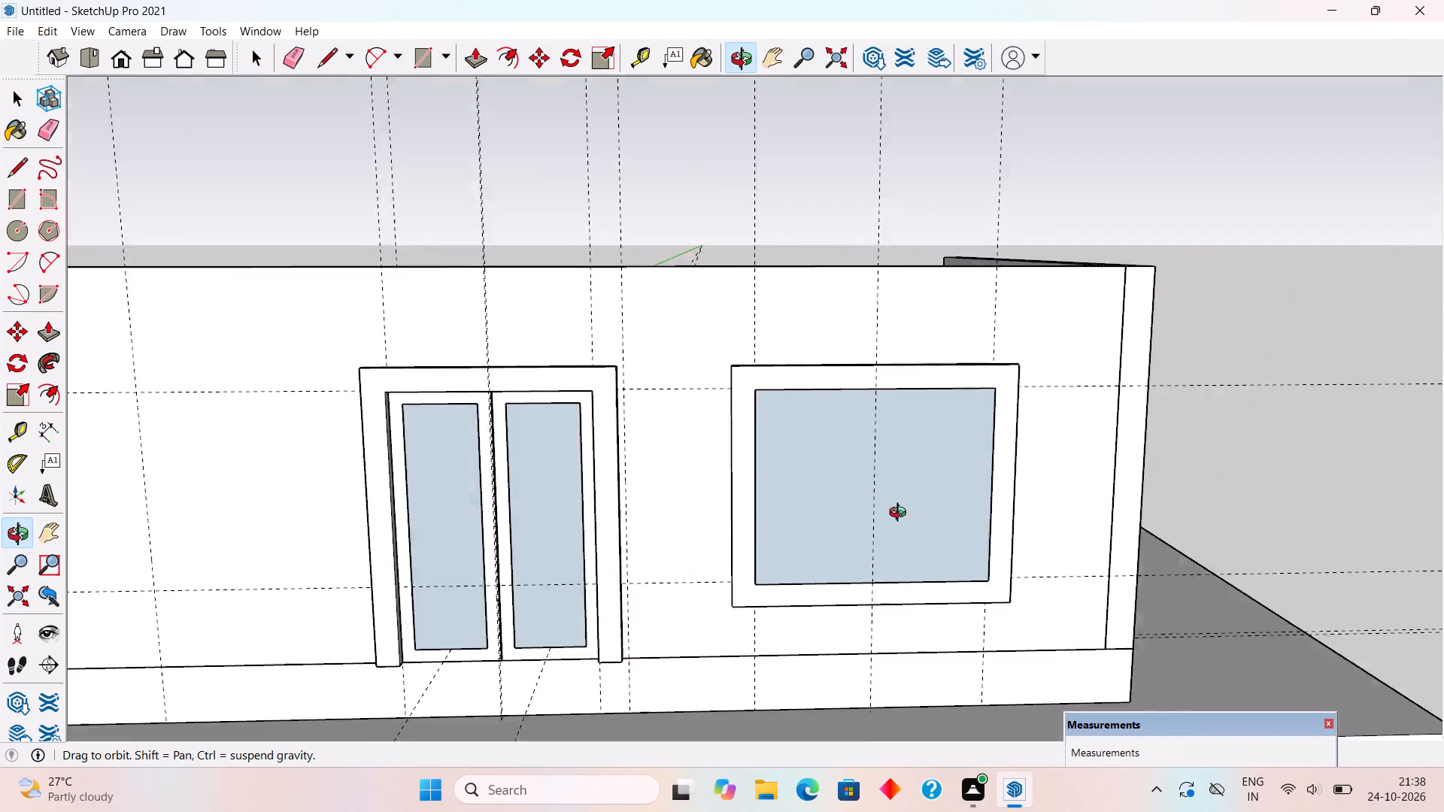
middle_click_drag(901, 514, 1237, 259)
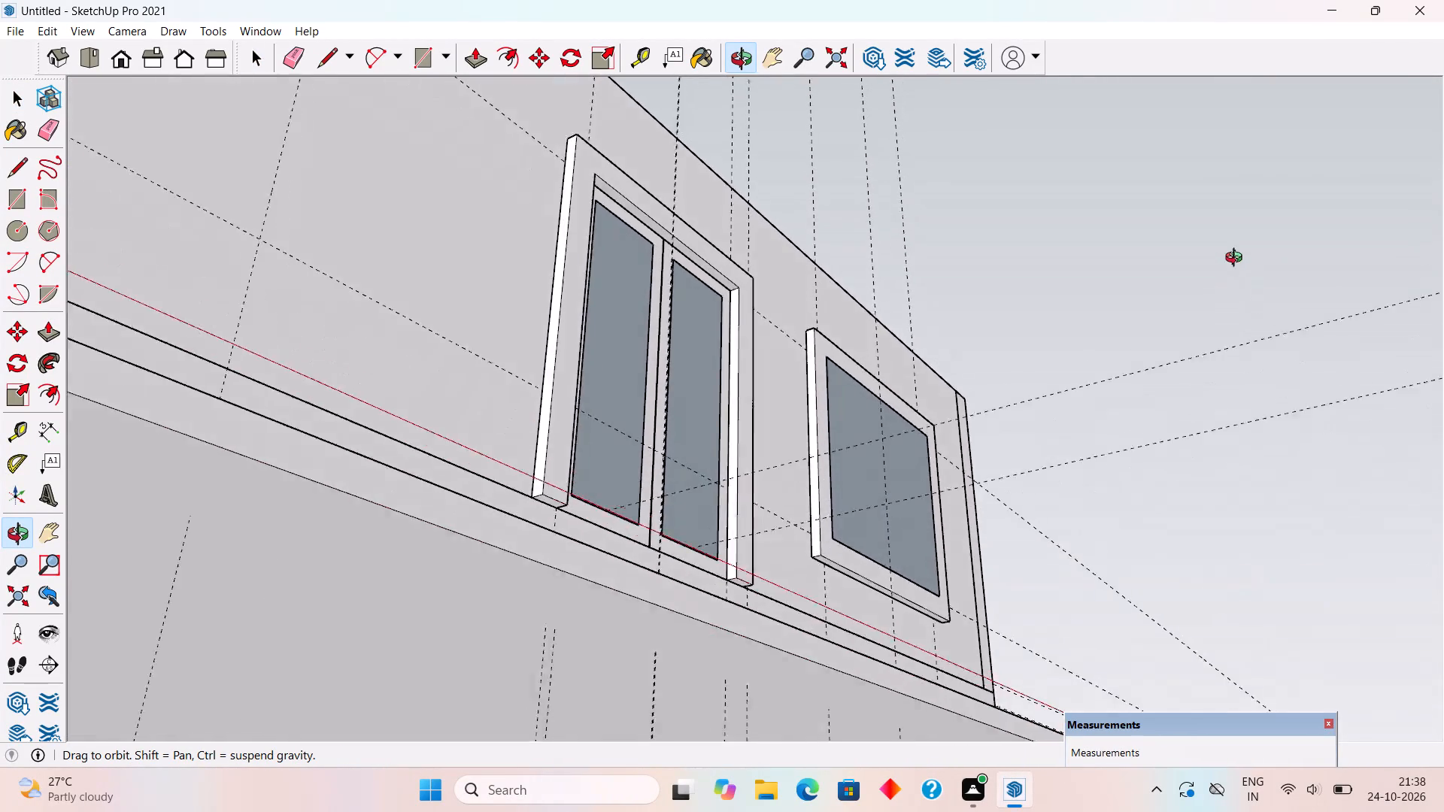
Examine the double-leaf door's panels, bottom edges and the neighbouring window from several angles and distances.
middle_click_drag(1237, 259, 1216, 369)
scroll(618, 611, "up", 6)
middle_click_drag(606, 601, 596, 553)
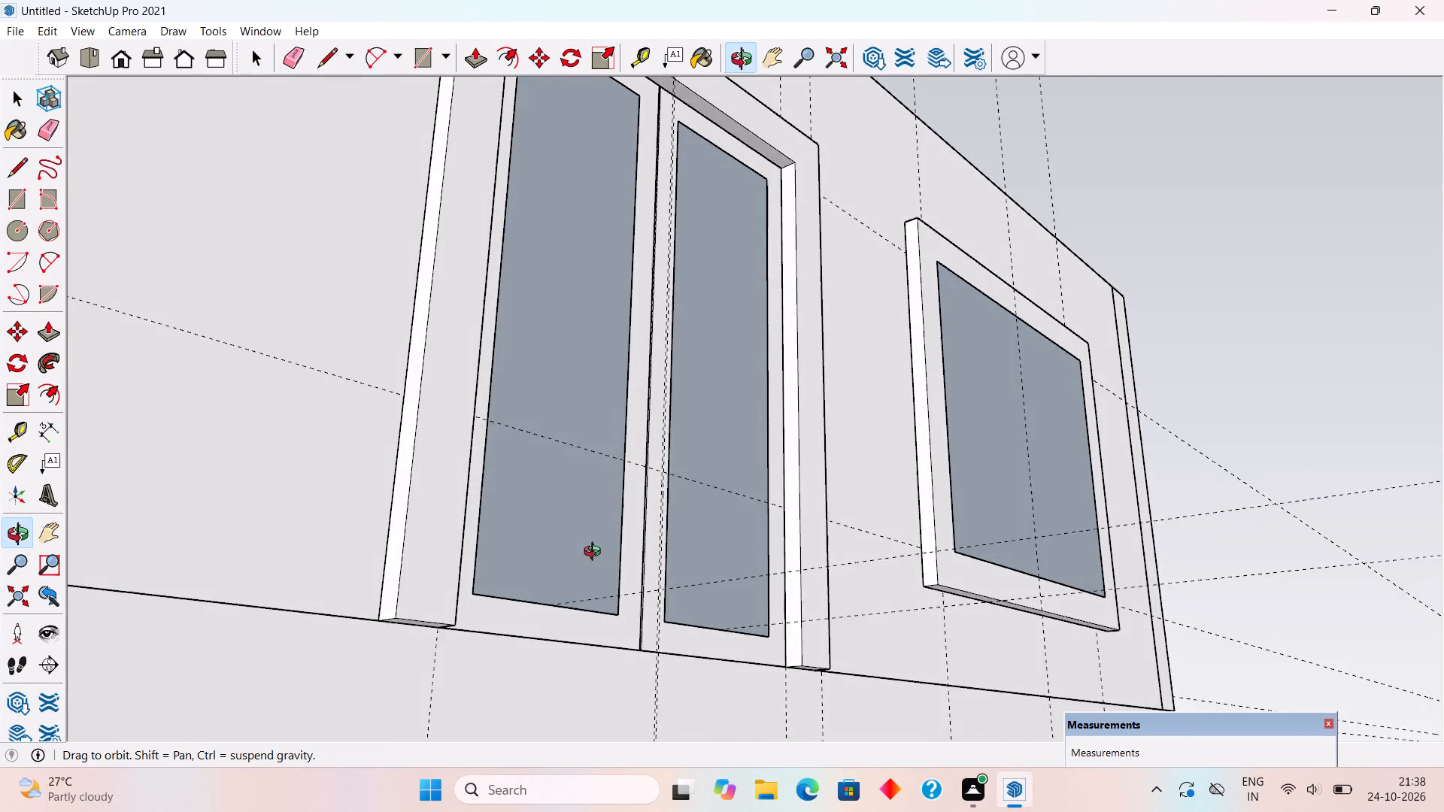
middle_click_drag(596, 553, 708, 604)
scroll(637, 643, "up", 7)
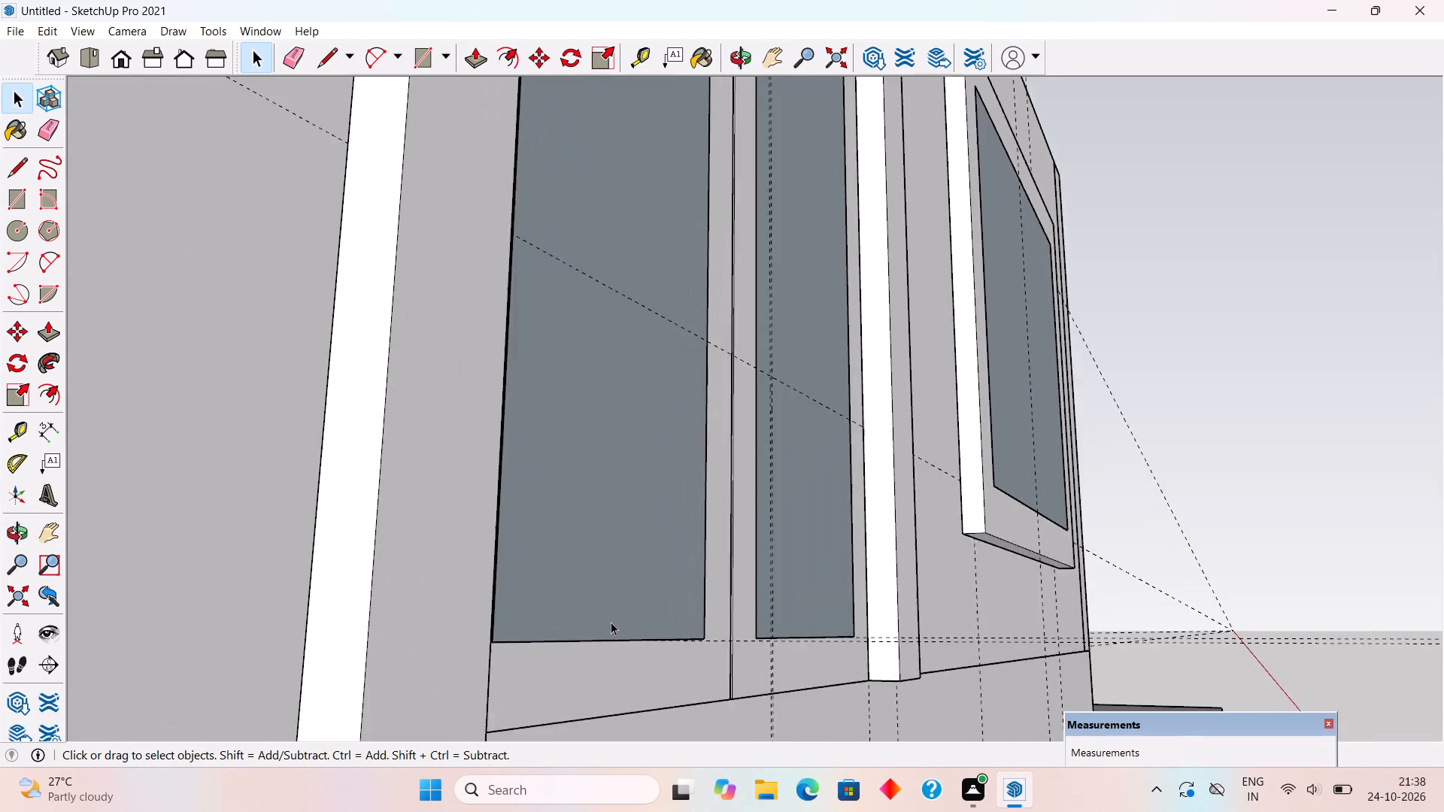
scroll(611, 622, "up", 3)
middle_click_drag(586, 609, 509, 641)
scroll(513, 622, "down", 7)
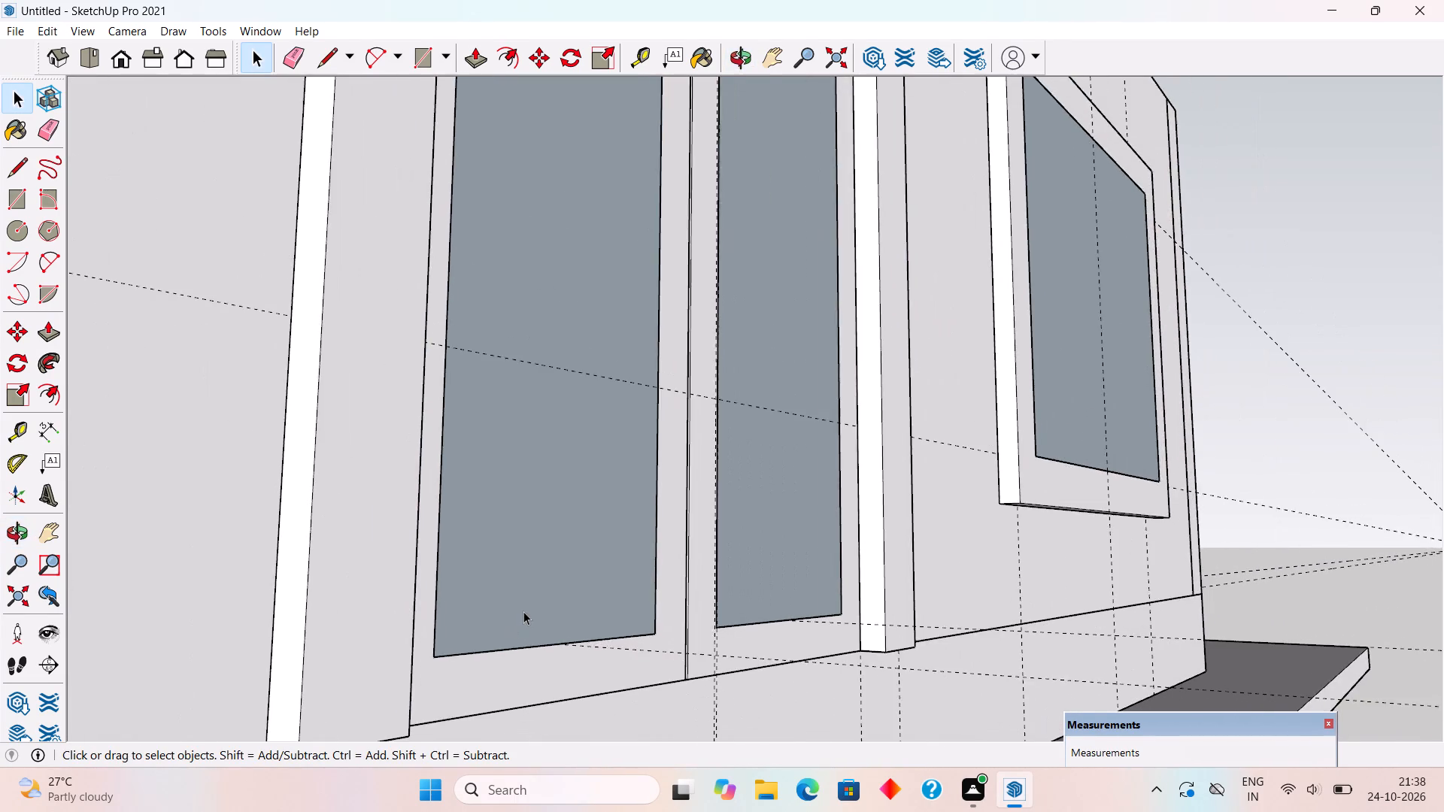
scroll(523, 611, "down", 8)
scroll(606, 608, "down", 4)
scroll(777, 612, "down", 3)
left_click(1072, 510)
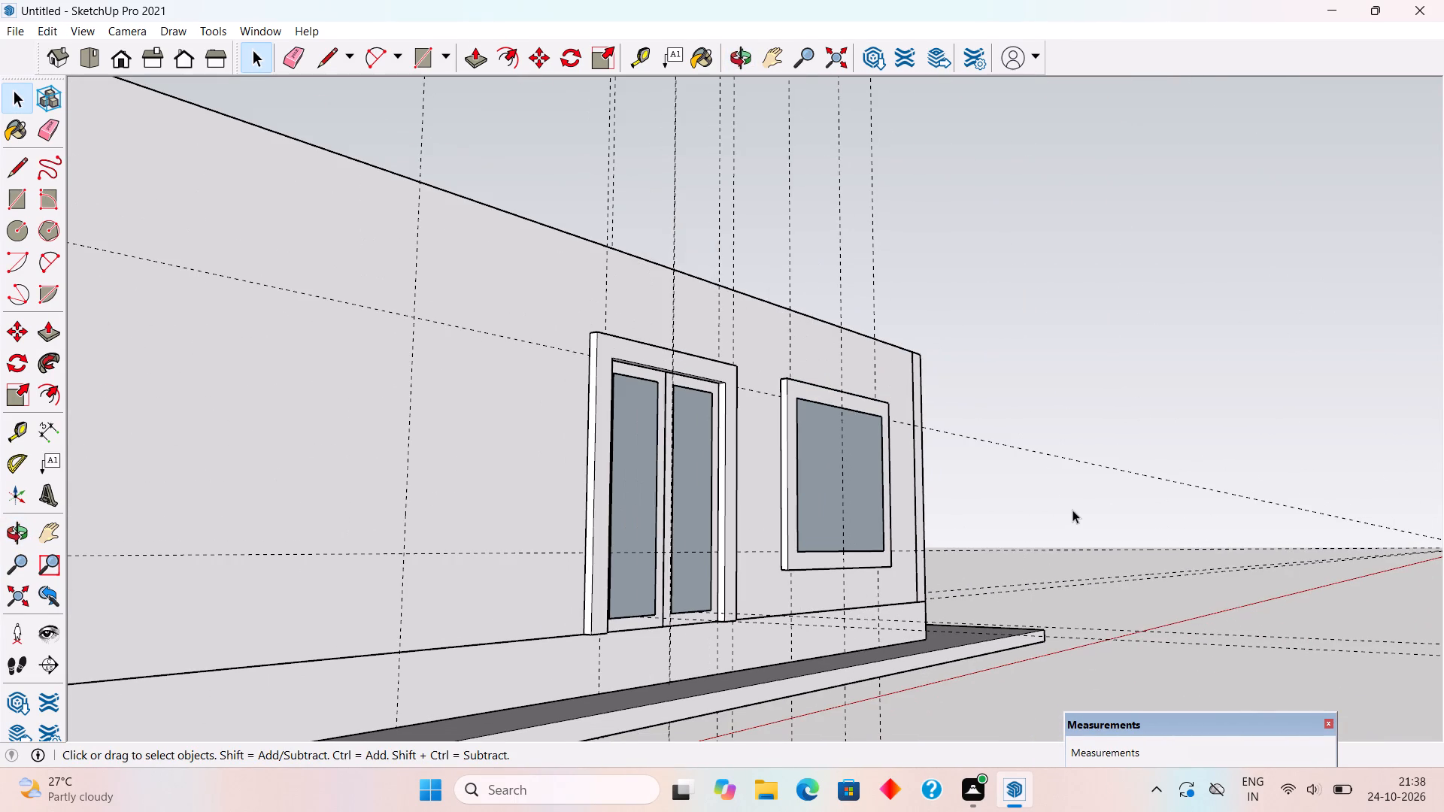
Offset the outline of the rectangle inside the window frame inward by 4".
middle_click_drag(878, 551, 711, 598)
scroll(959, 468, "up", 2)
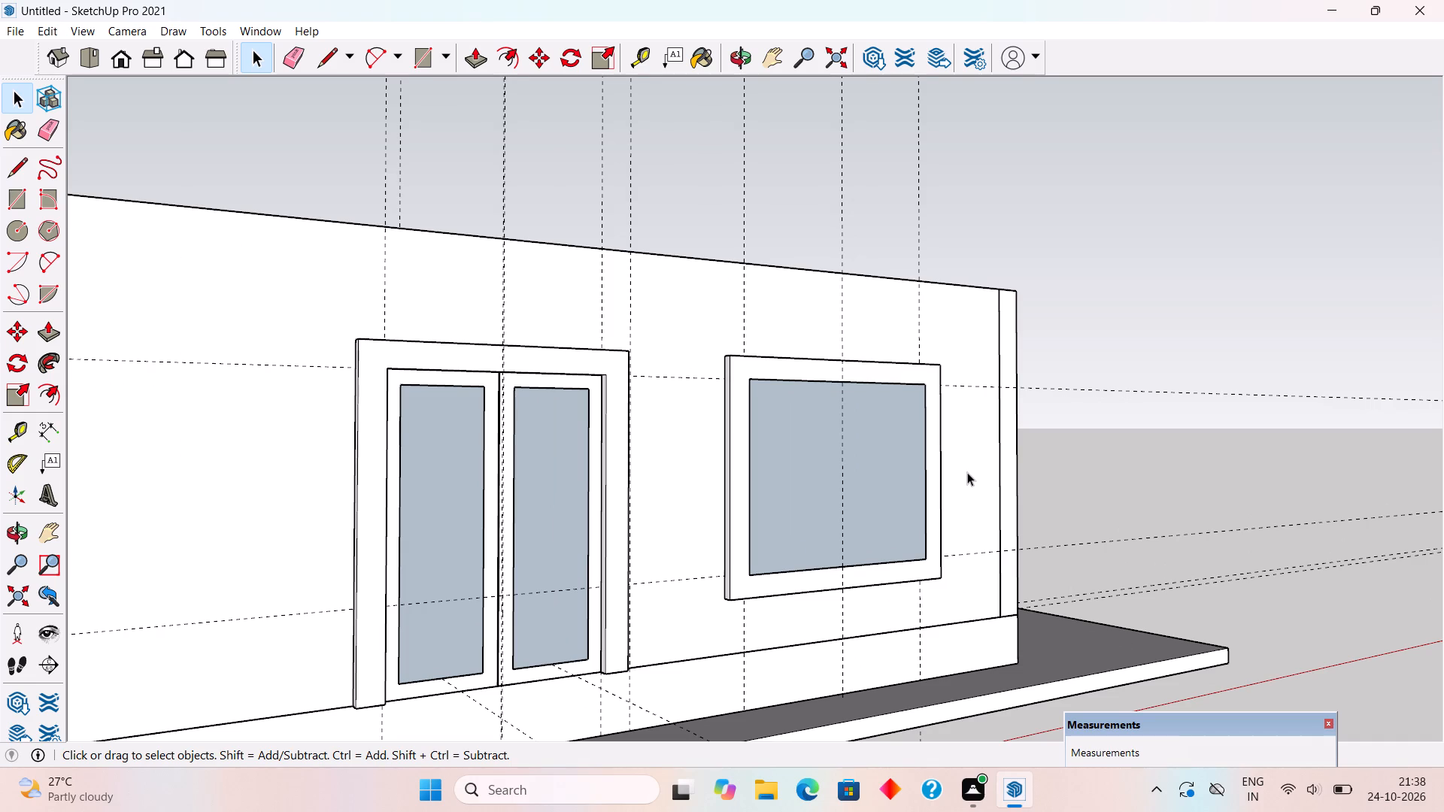
middle_click_drag(908, 474, 803, 520)
middle_click_drag(825, 429, 784, 448)
scroll(819, 453, "up", 4)
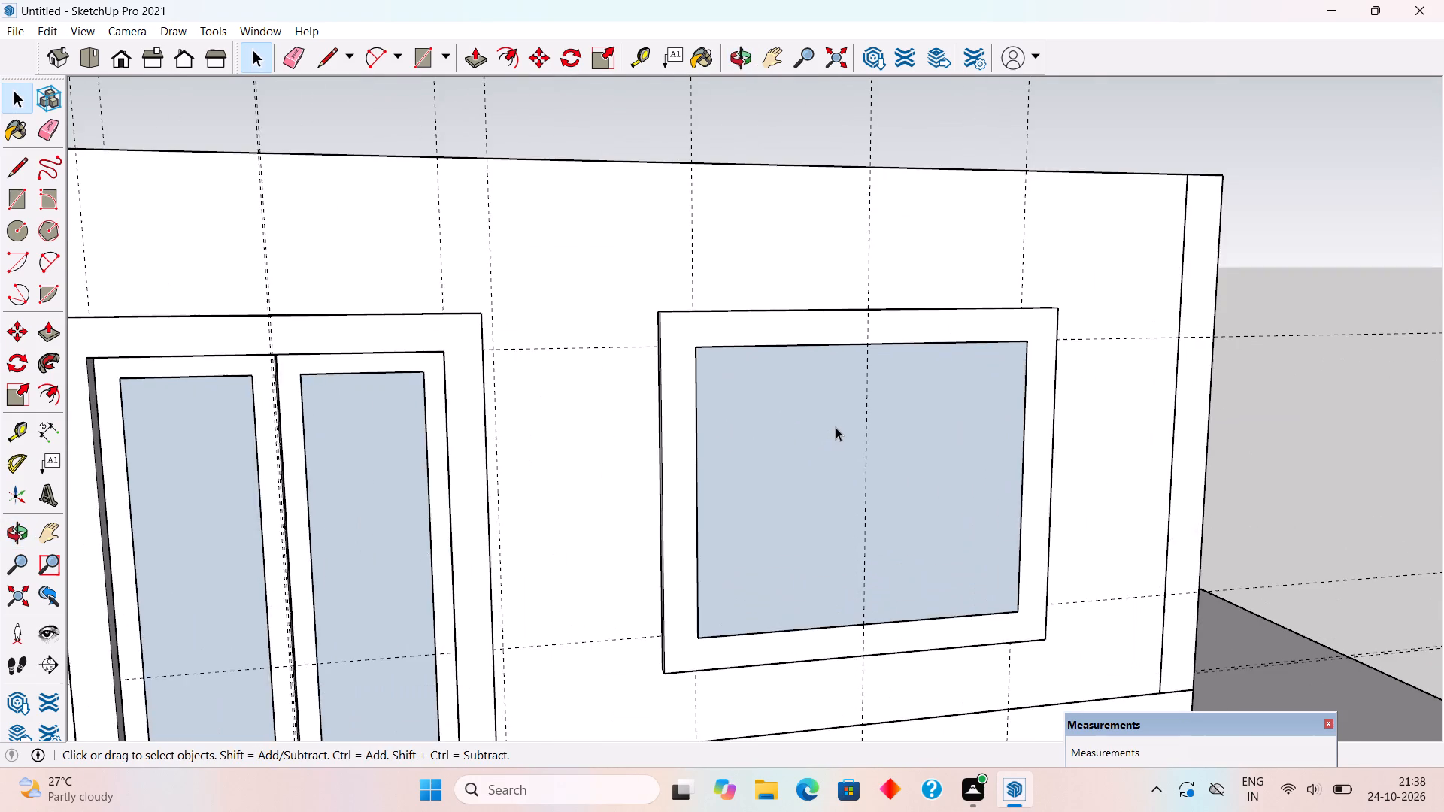
scroll(836, 427, "up", 3)
key("t")
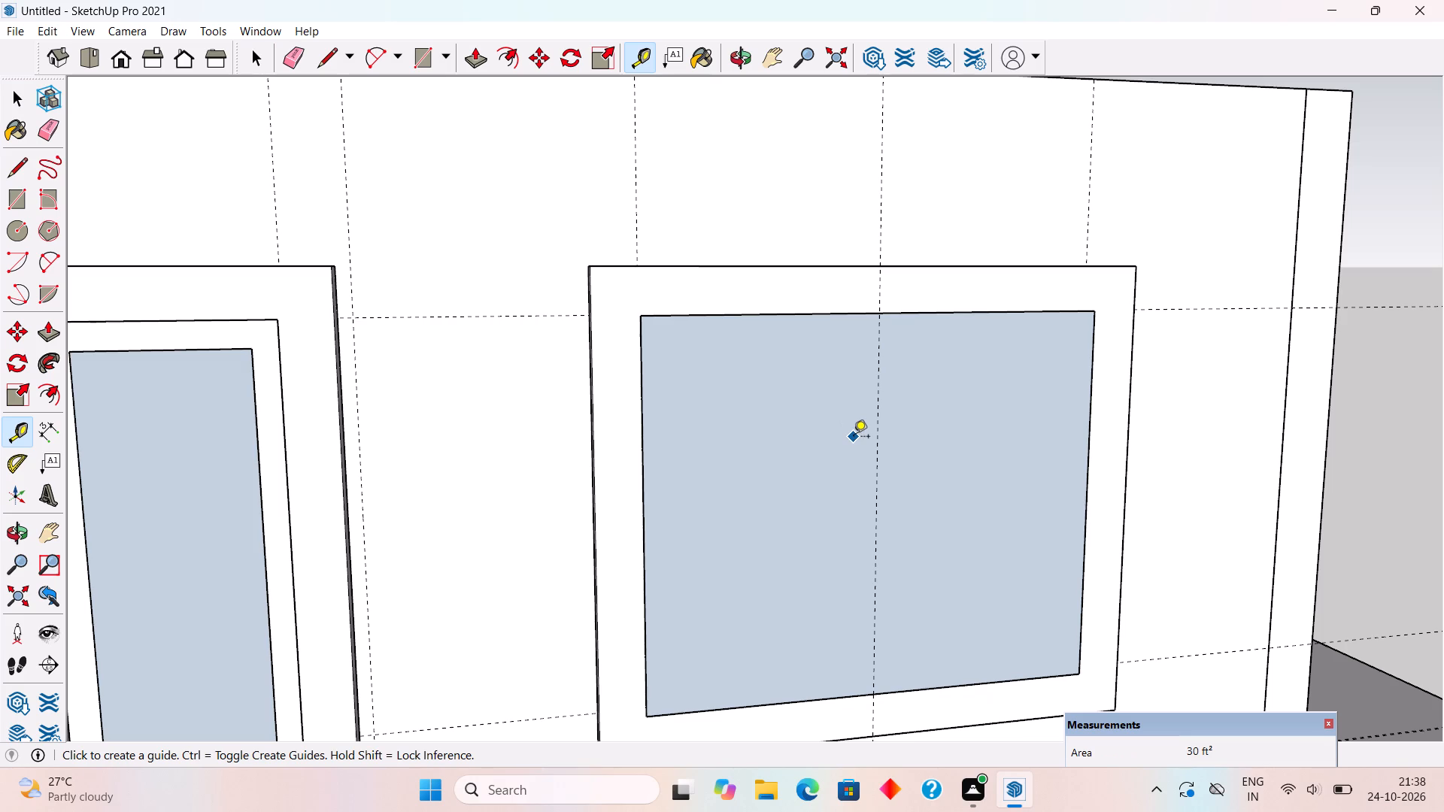
key("f")
left_click(836, 635)
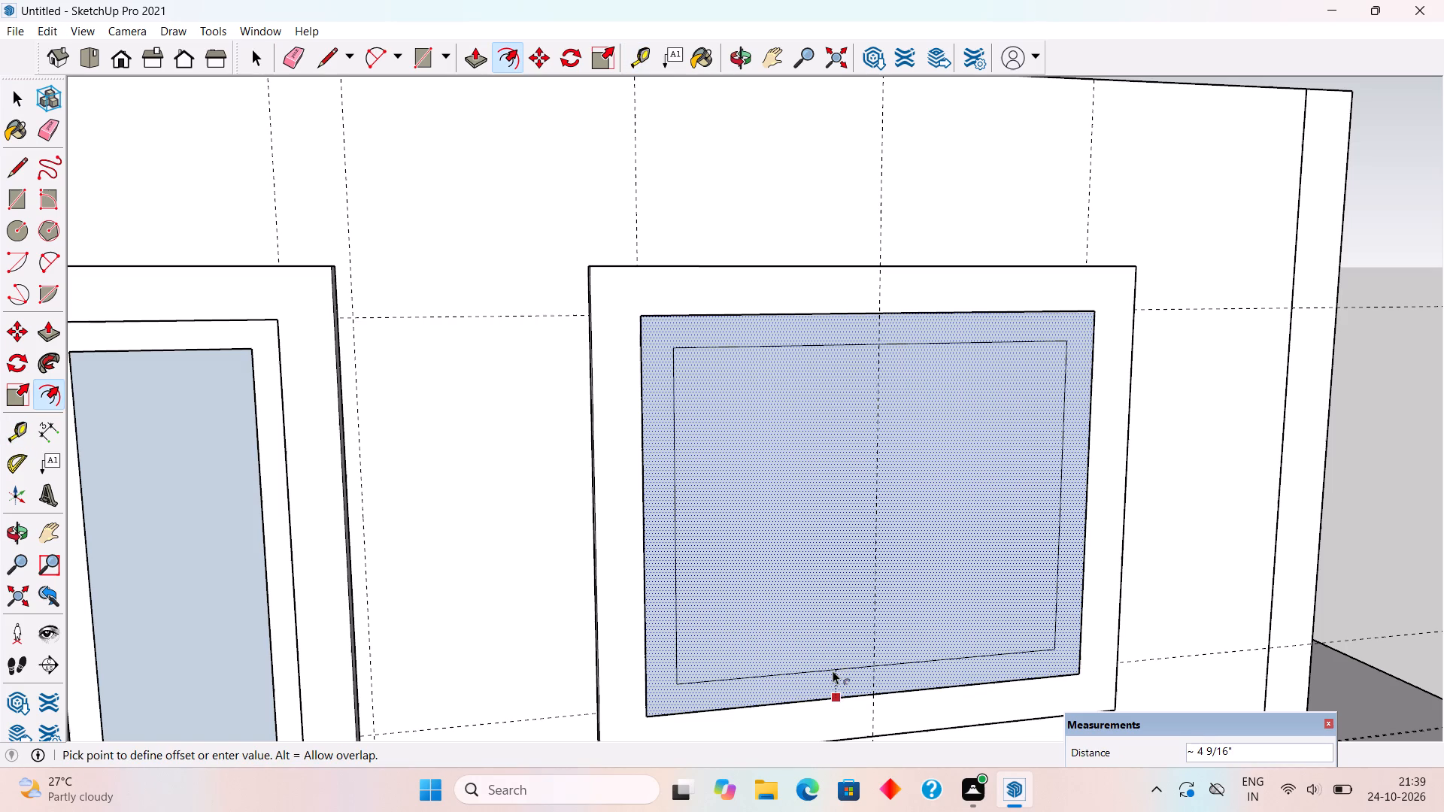
key("4")
key("shift+quotedbl")
key("Return")
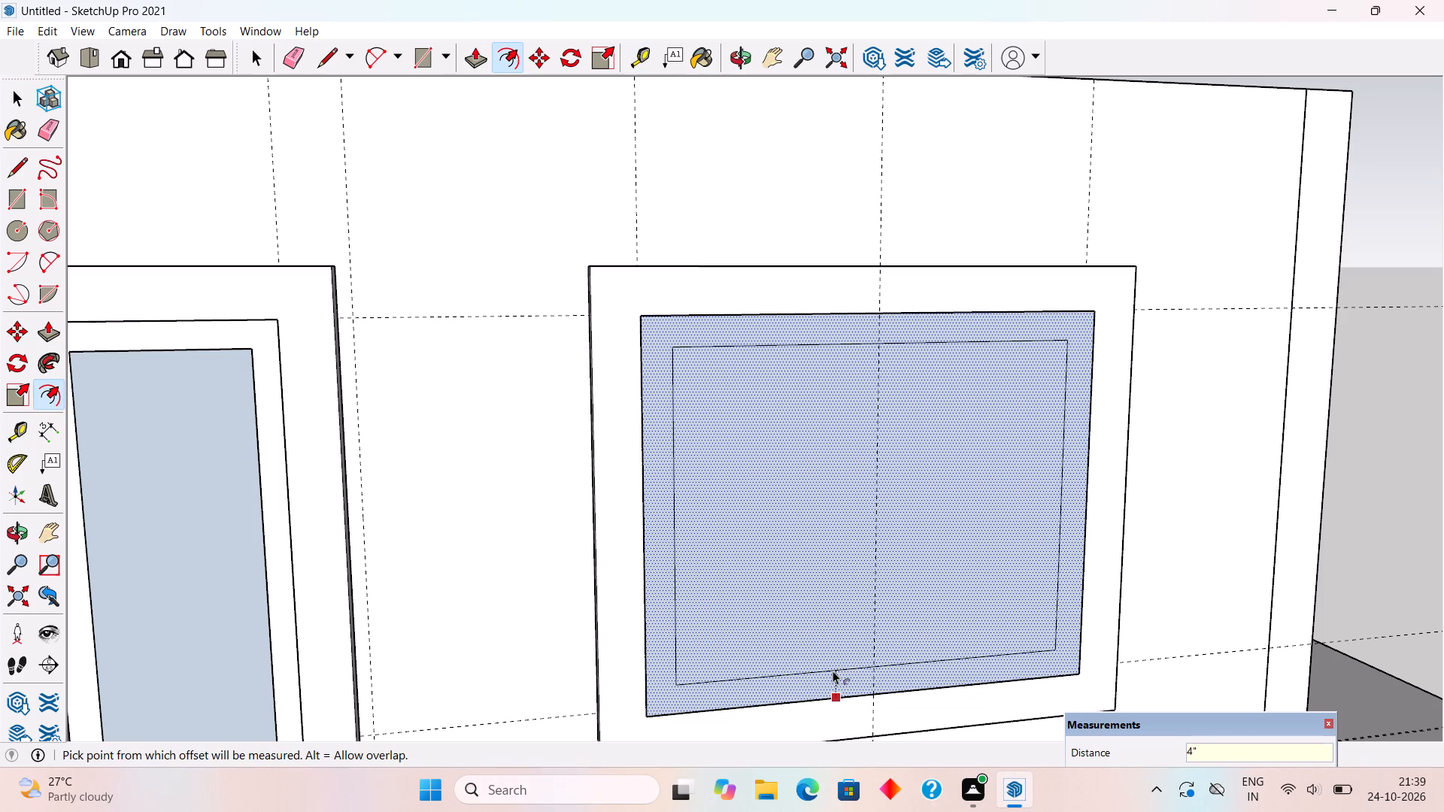
Place a vertical guide 2" to the right of the window's centre guide.
key("t")
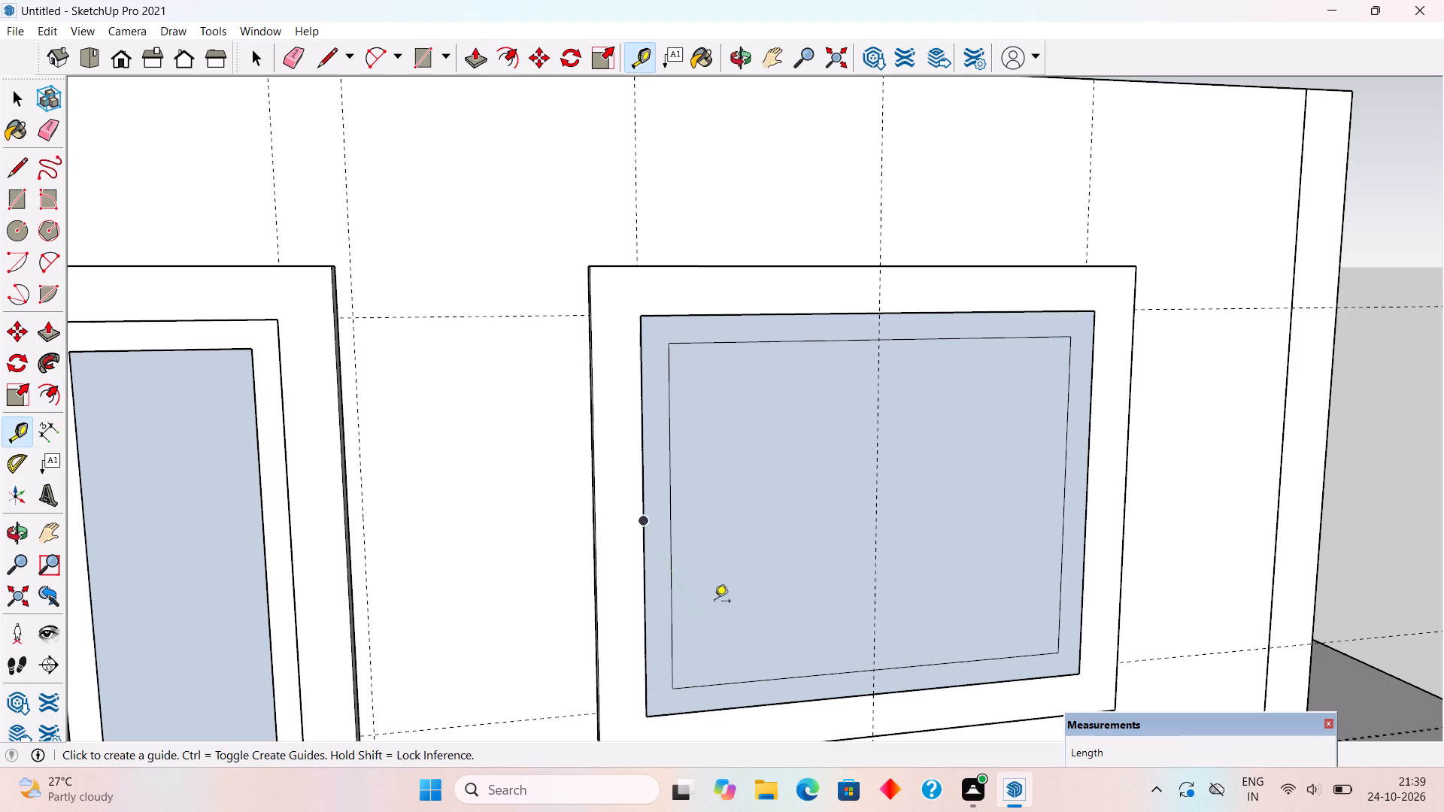
left_click(875, 614)
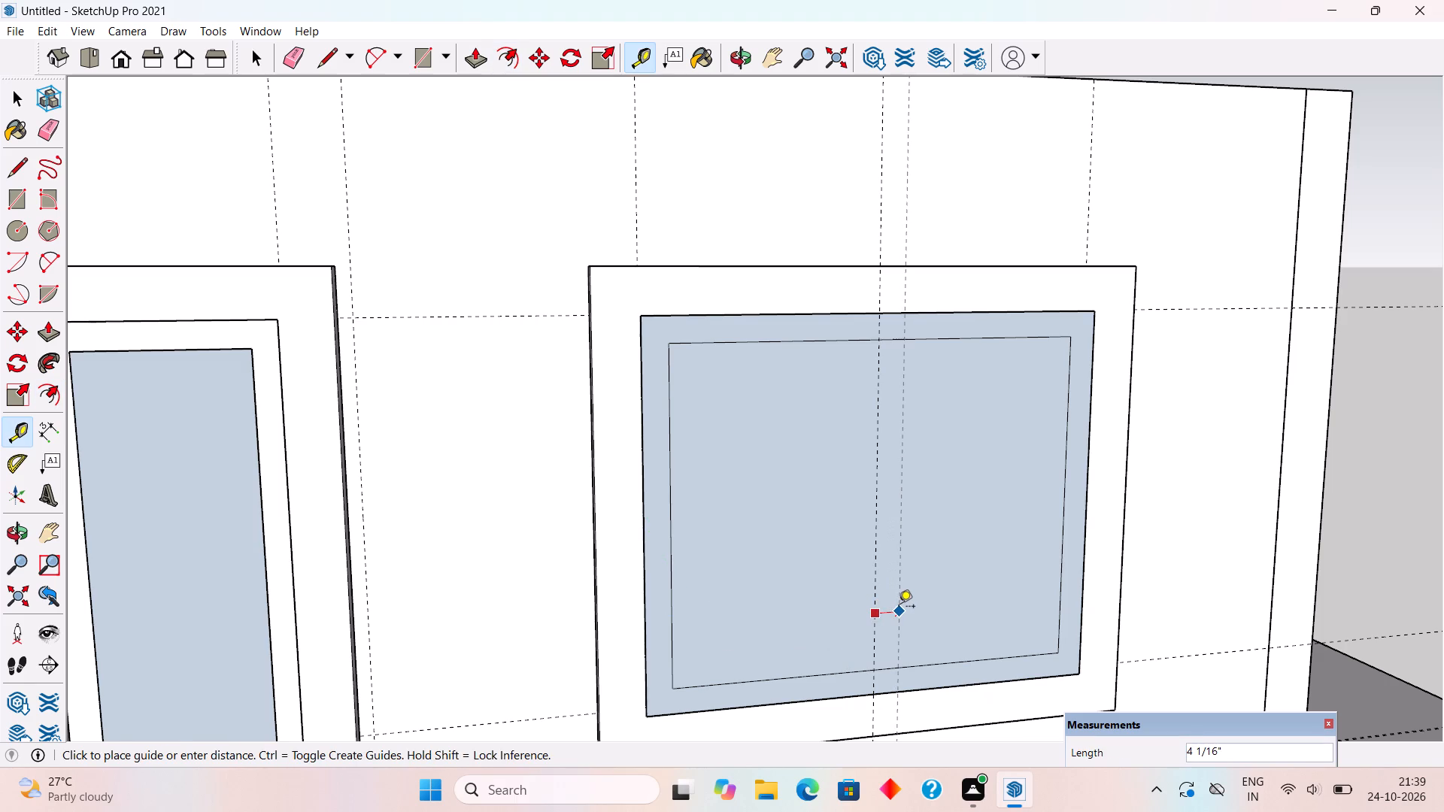
type("2\"")
key("Return")
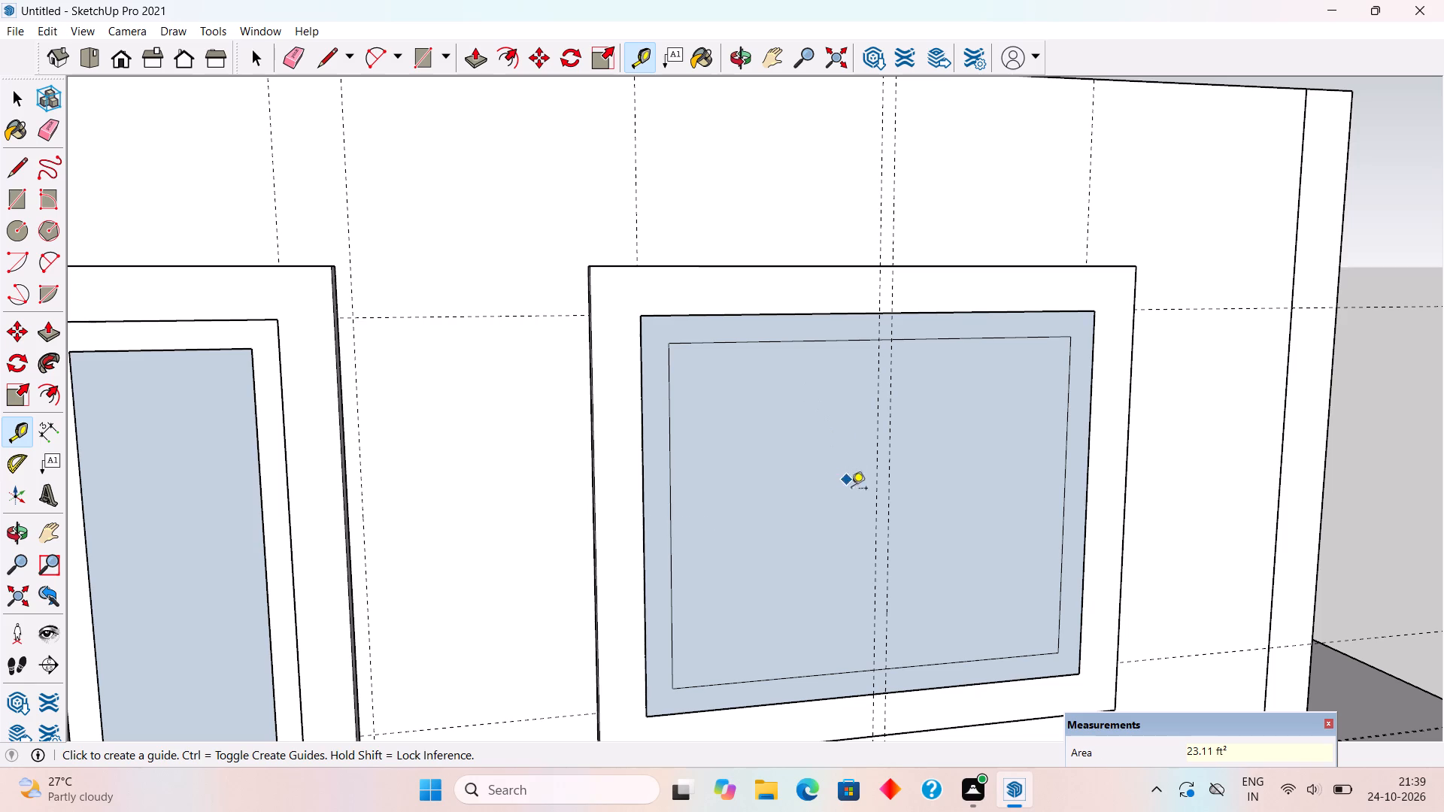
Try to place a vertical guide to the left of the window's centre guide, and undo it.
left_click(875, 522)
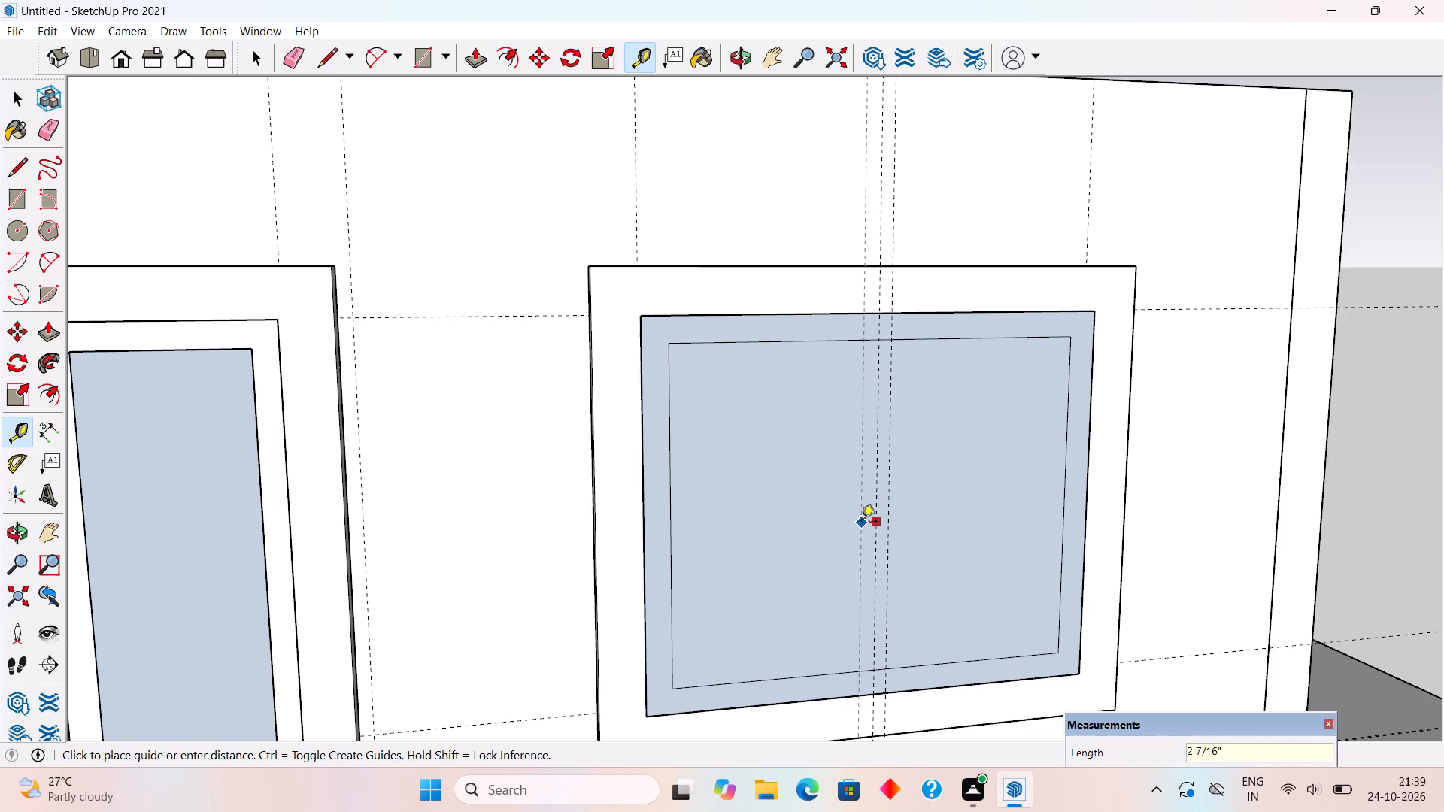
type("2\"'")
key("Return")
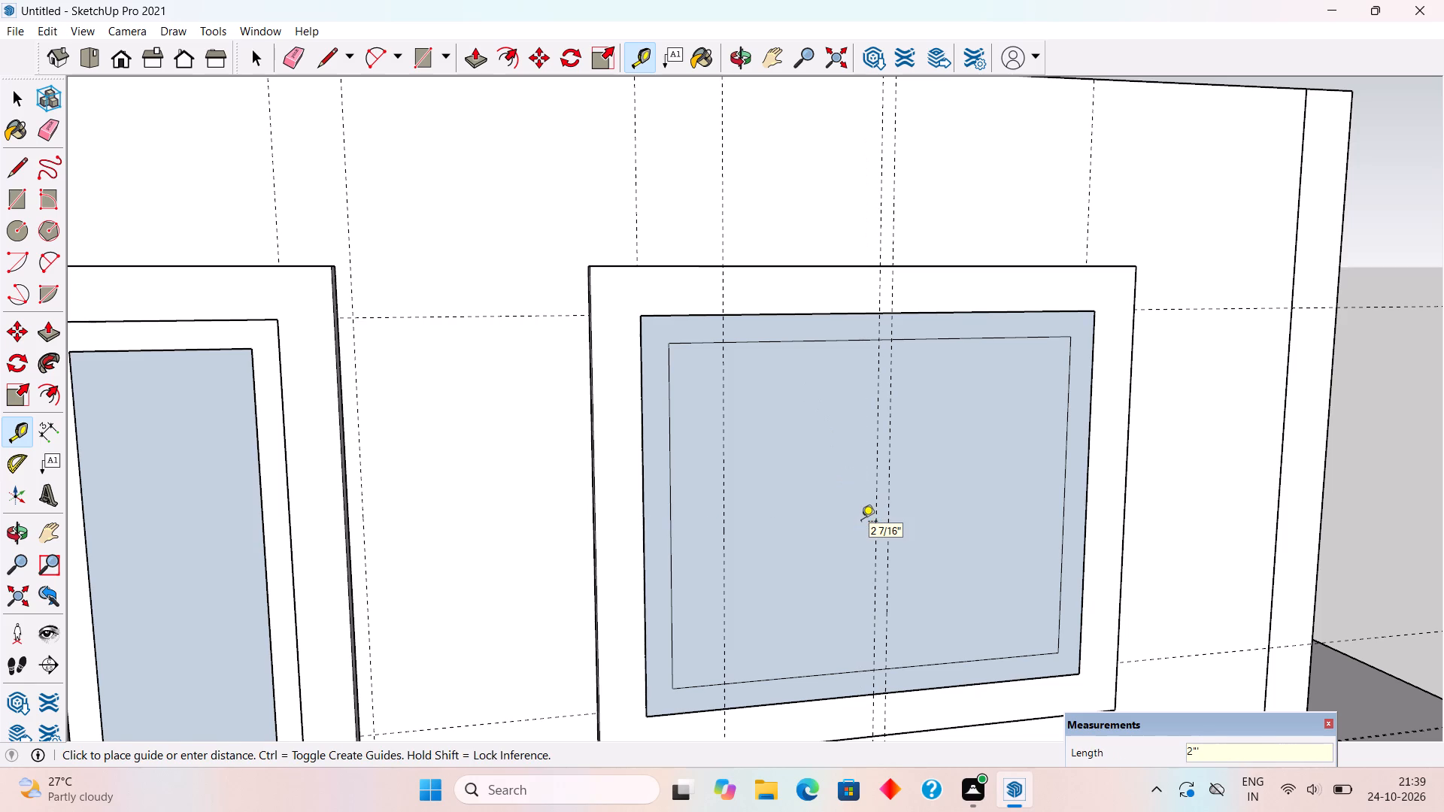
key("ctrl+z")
Place a vertical guide 2" to the left of the window's centre guide.
left_click(875, 558)
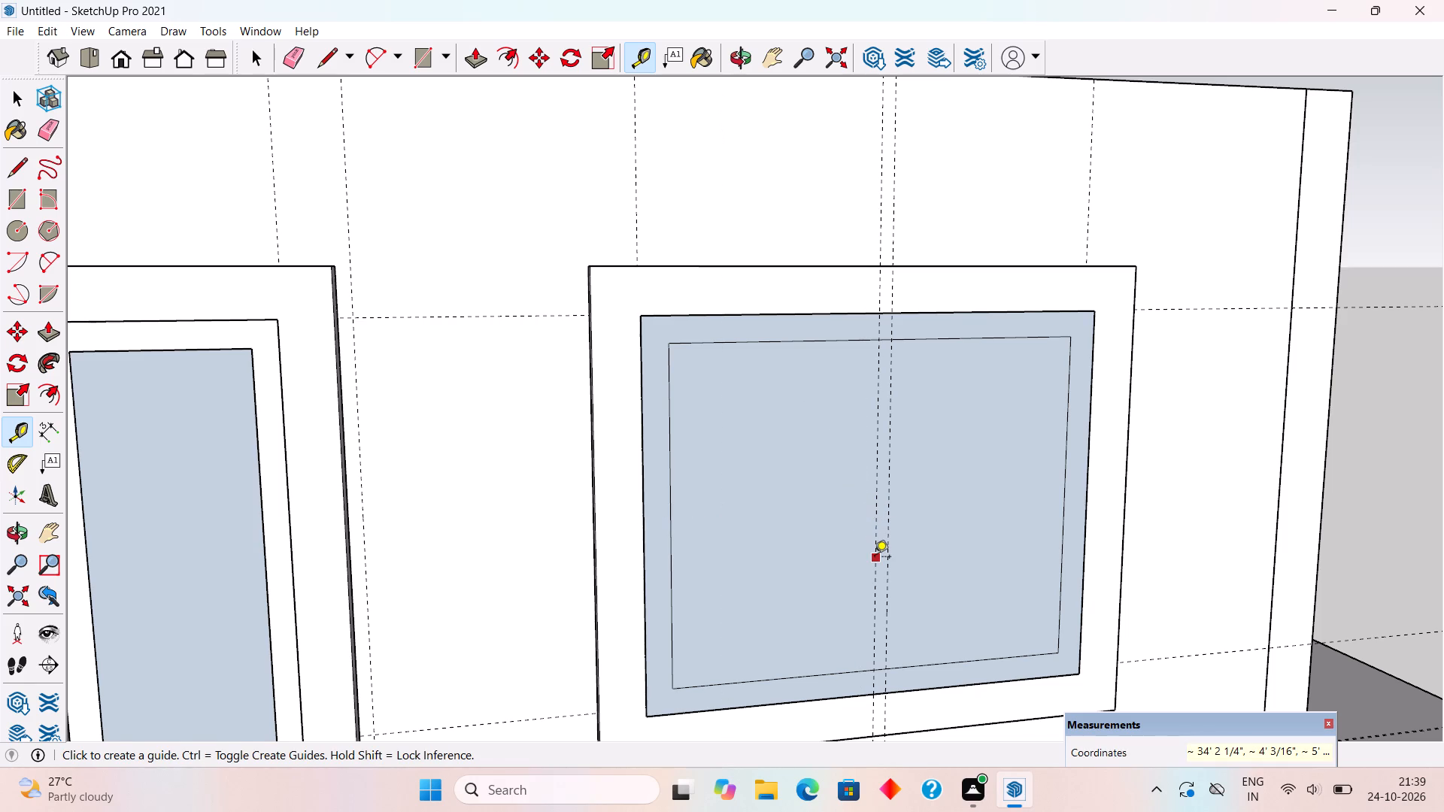
type("2\"")
key("Return")
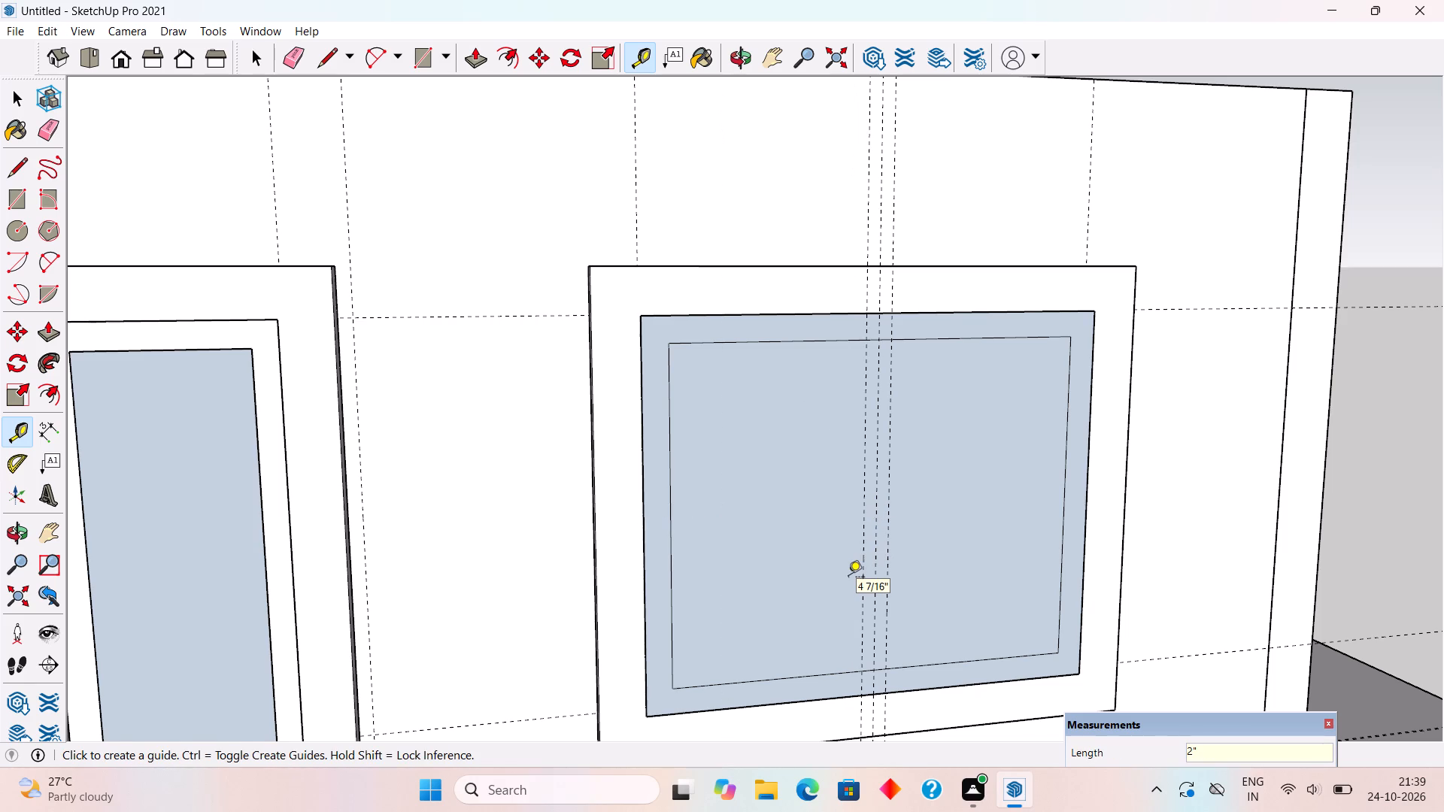
Draw two vertical 4' 4" lines along the outer mullion guides, between the inner rectangle's bottom and top edges.
type(",l")
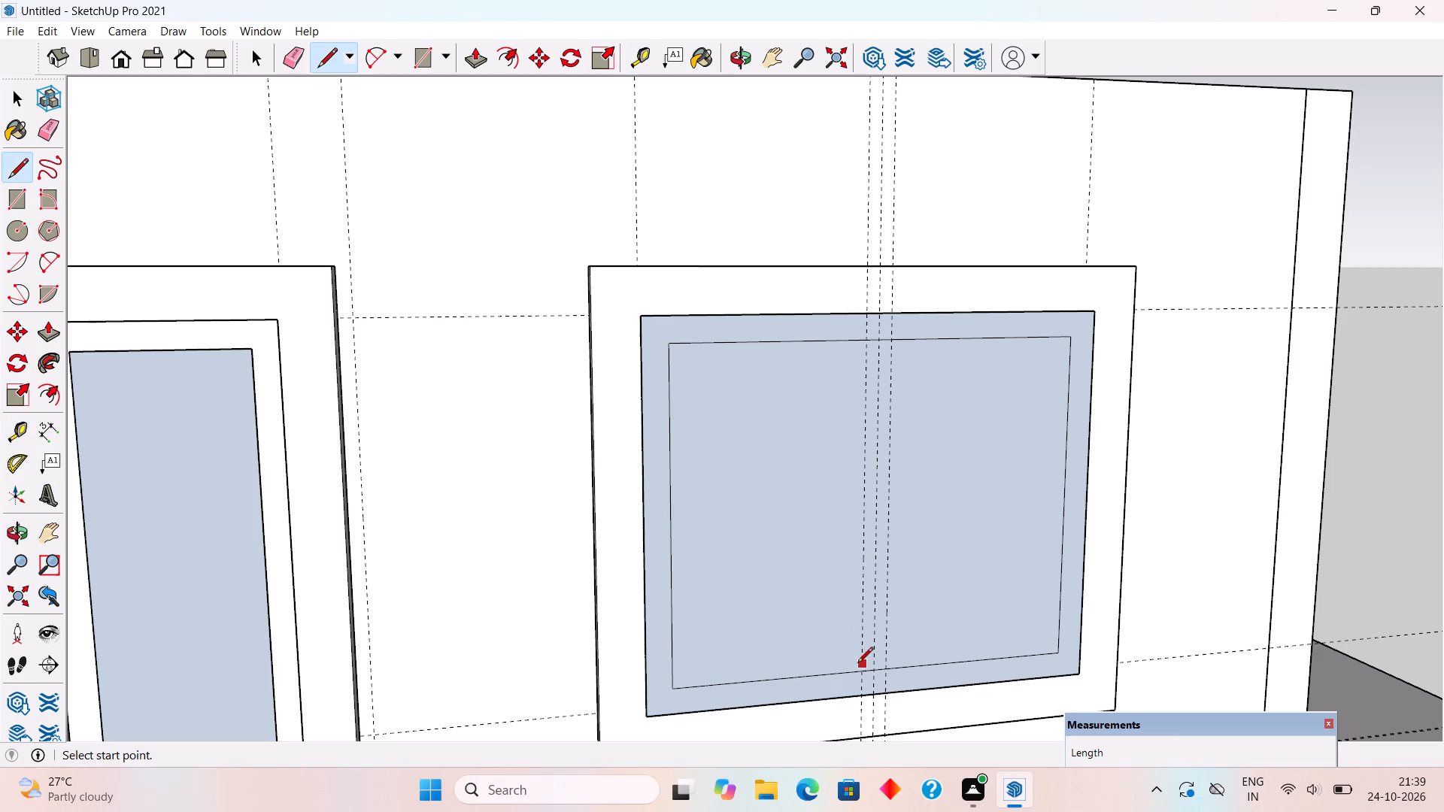
left_click(862, 669)
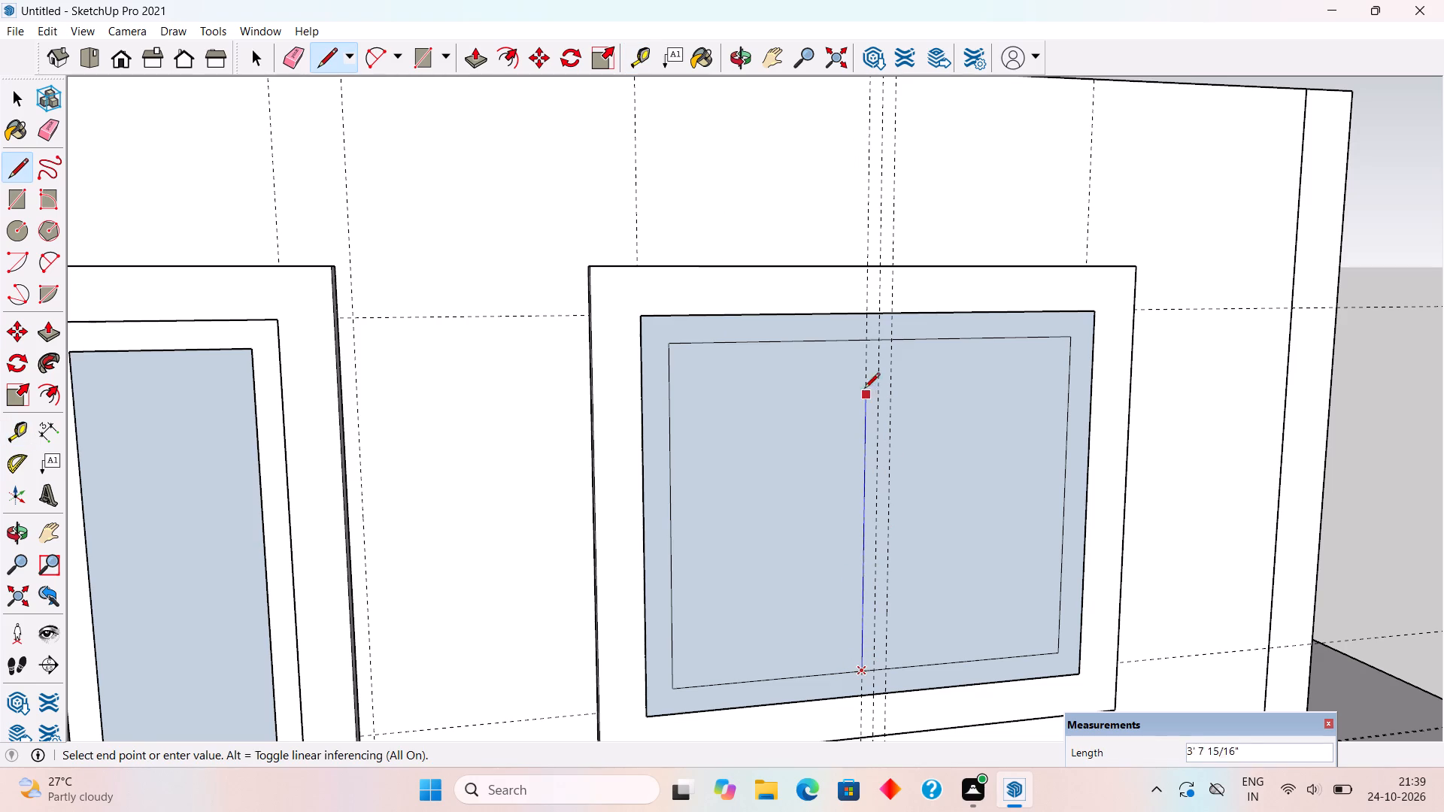
left_click(863, 341)
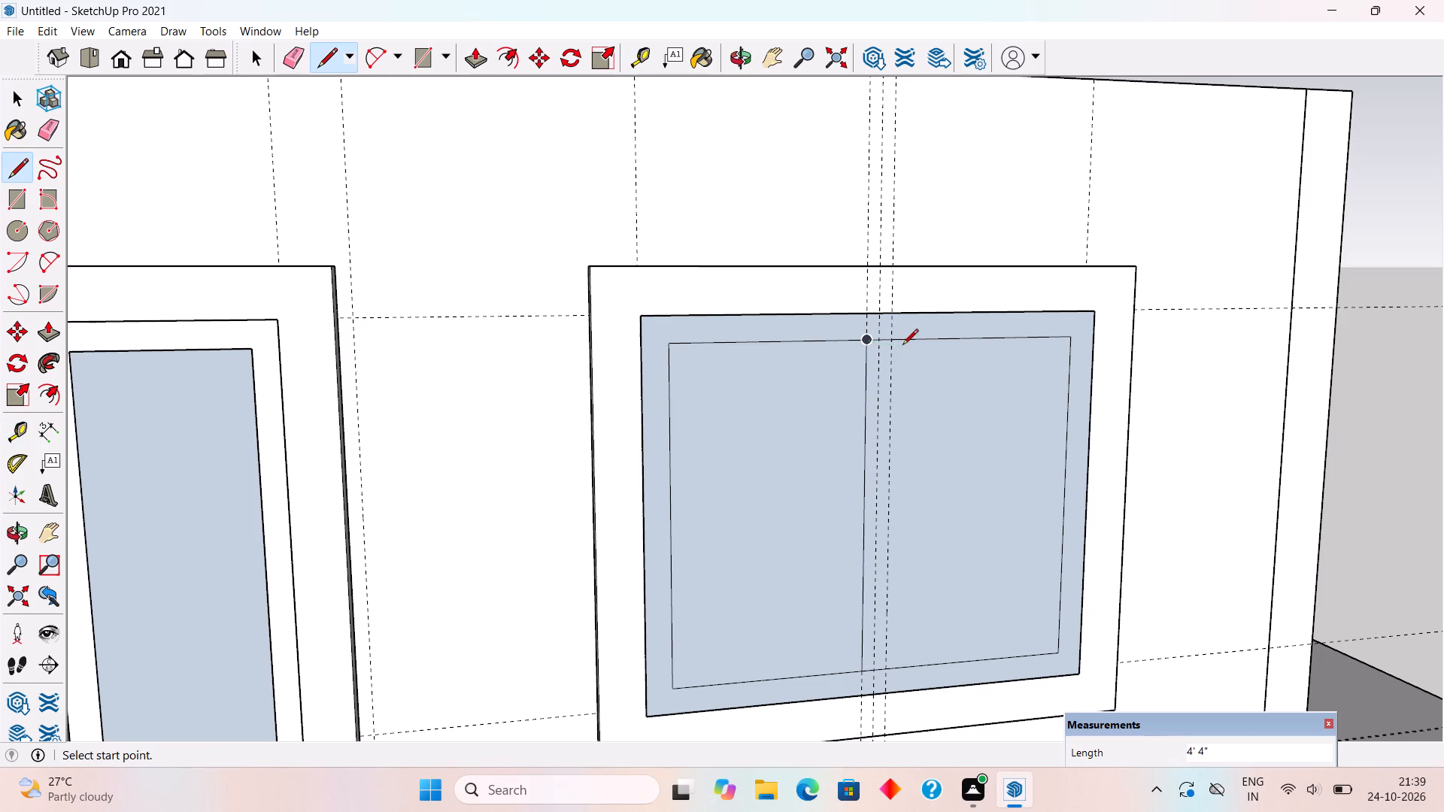
left_click(893, 344)
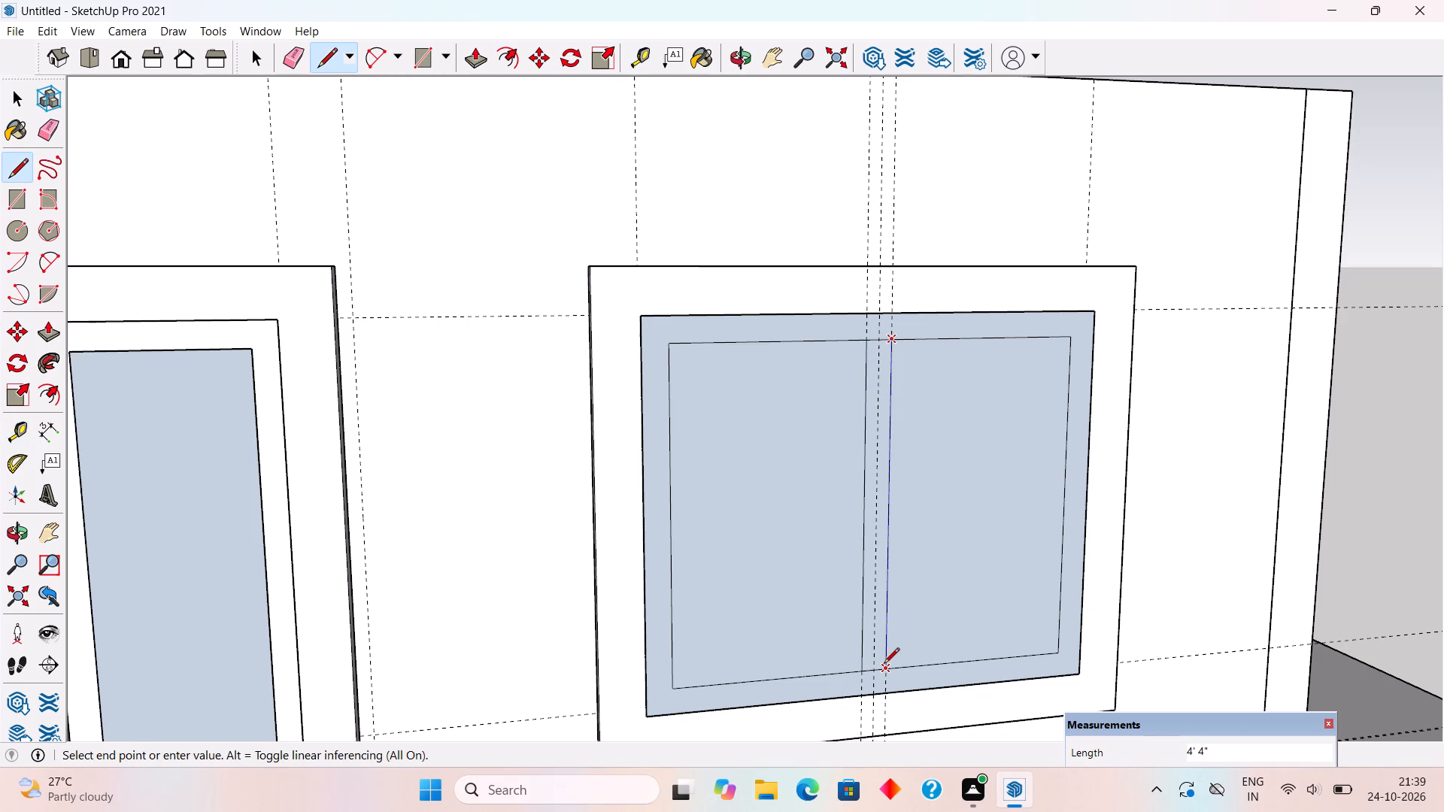
left_click(884, 665)
Erase the short bottom and top edge segments between the two mullion lines, joining the mullion to the border.
key("e")
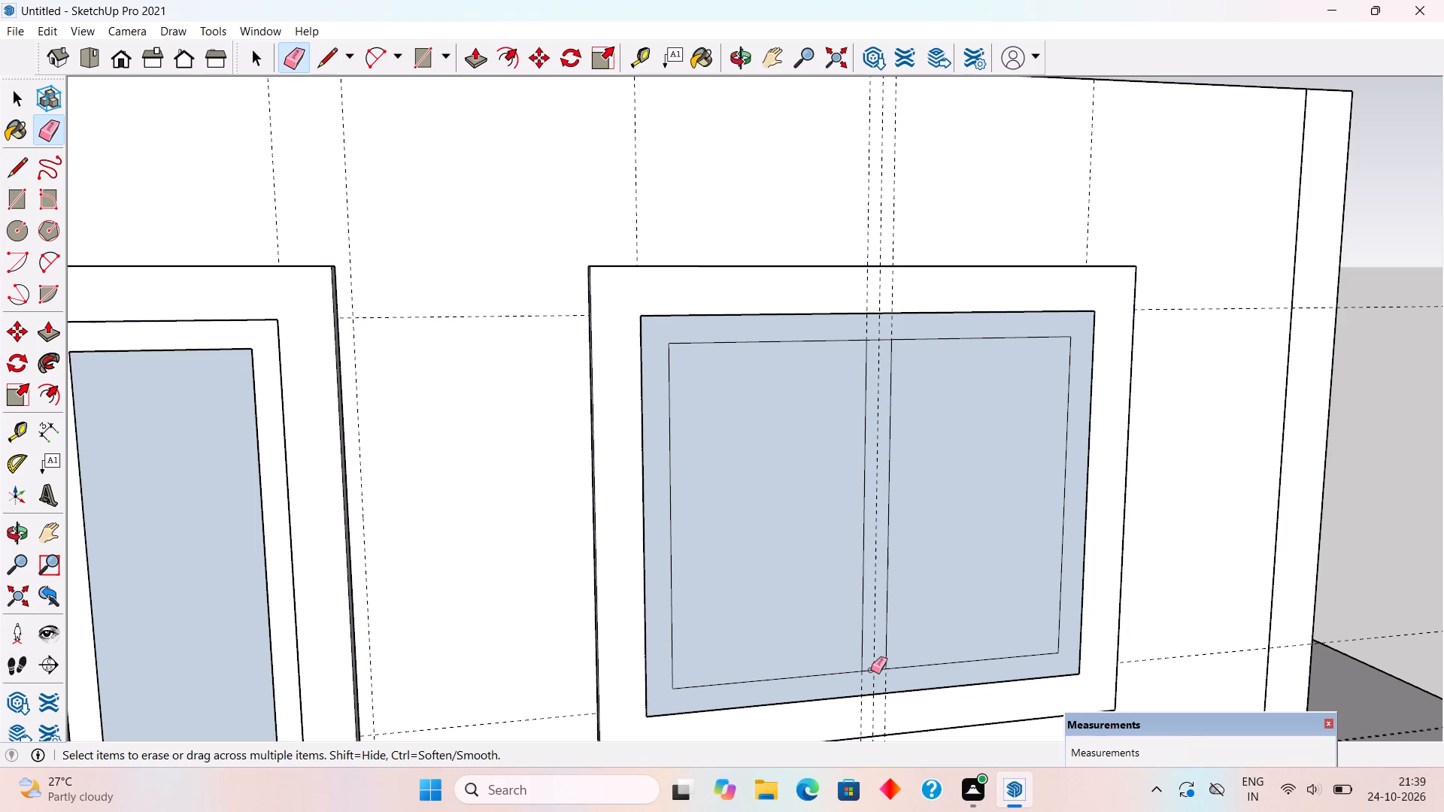
left_click(871, 670)
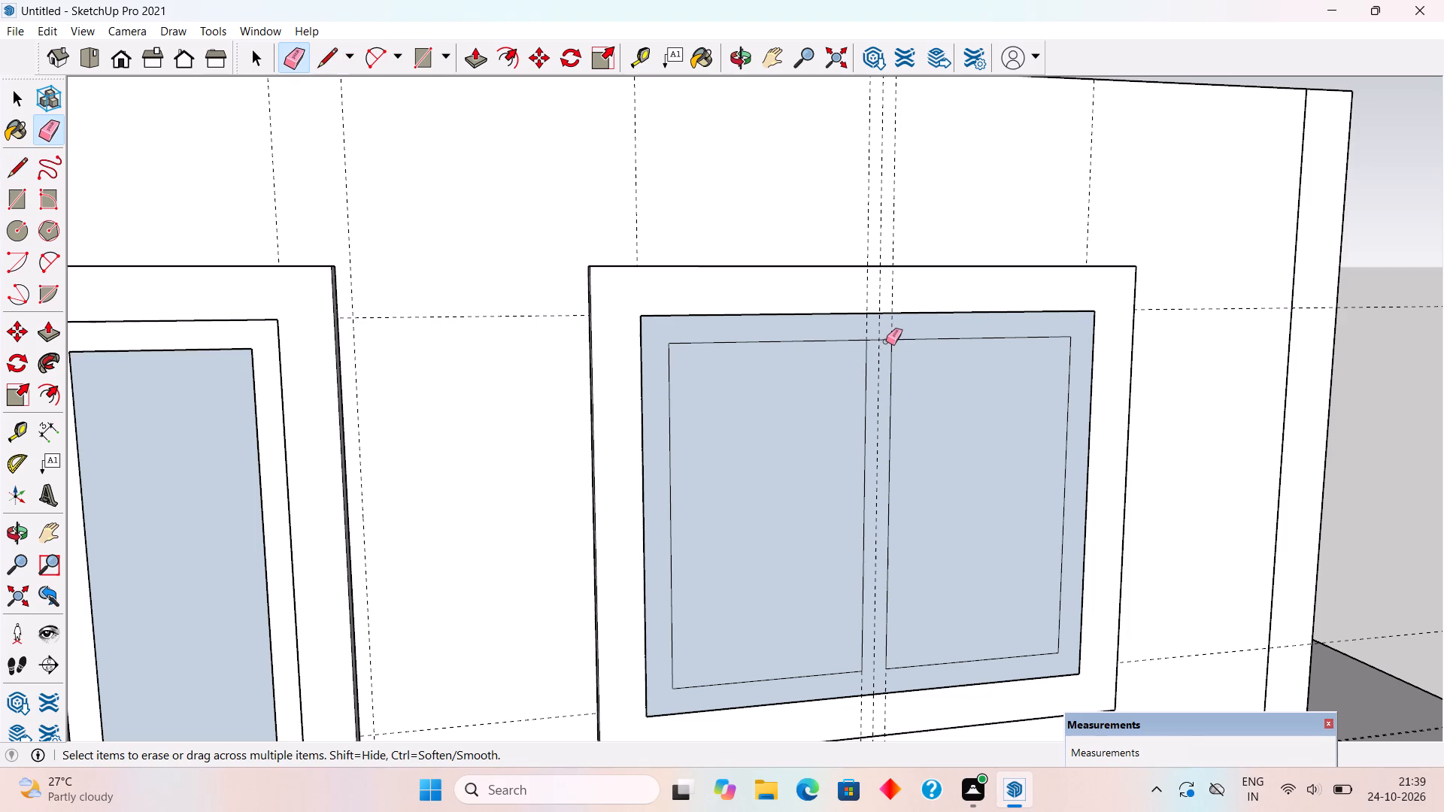
left_click(887, 341)
Delete the two pane faces on either side of the window mullion to open up the sash.
key("space")
left_click(823, 441)
key("Delete")
left_click(895, 490)
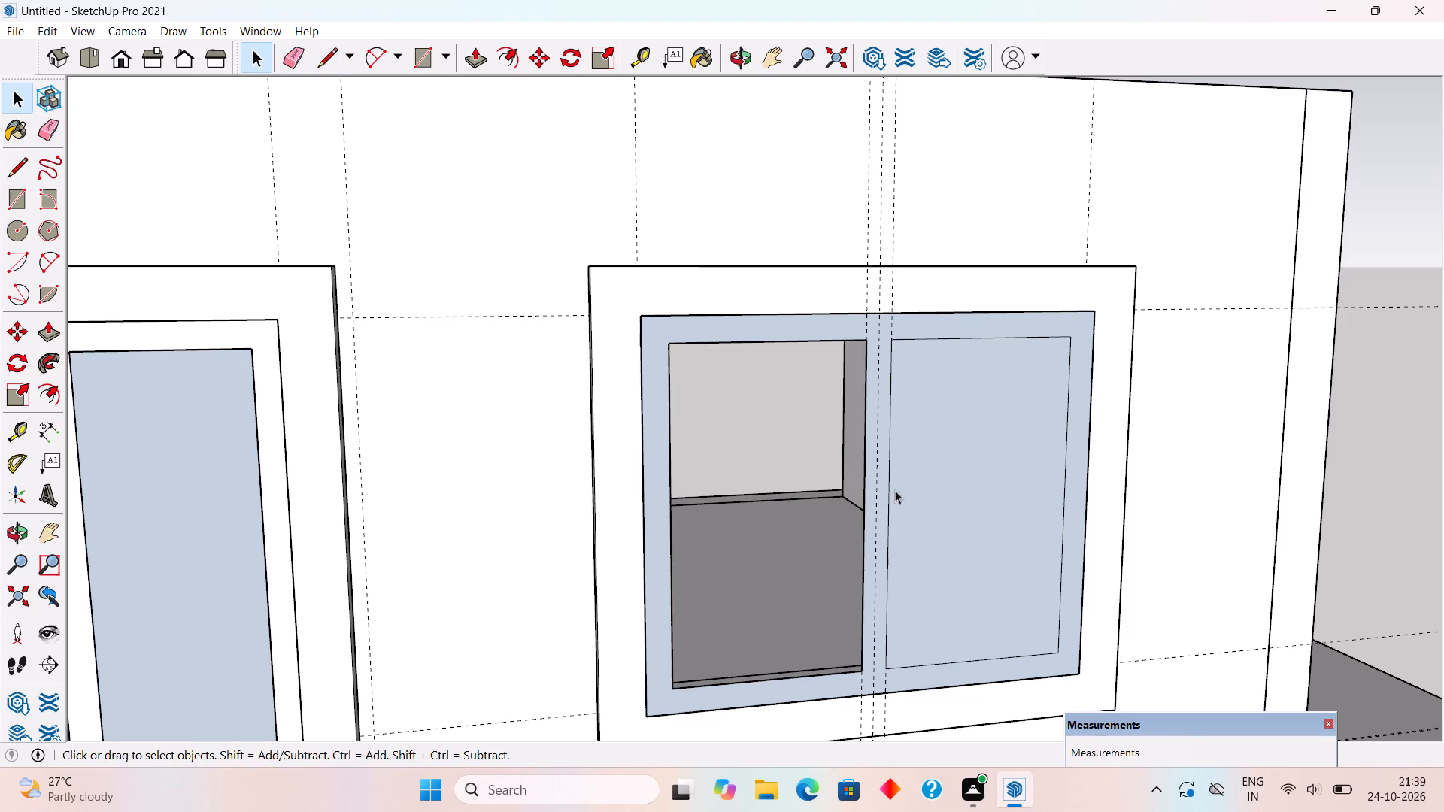
key("Delete")
Extrude the window sash face with its central mullion outward by 3".
key("p")
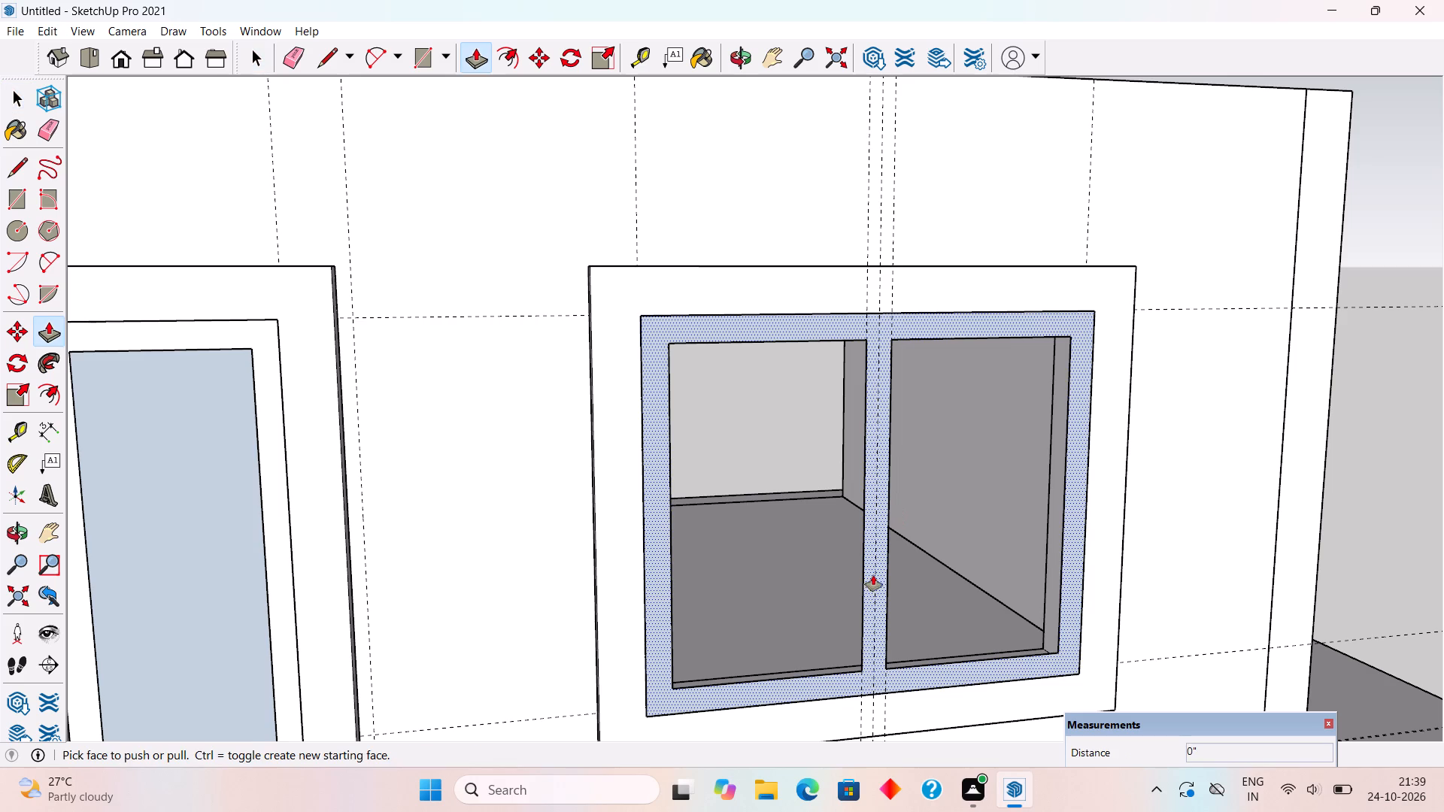
left_click(874, 578)
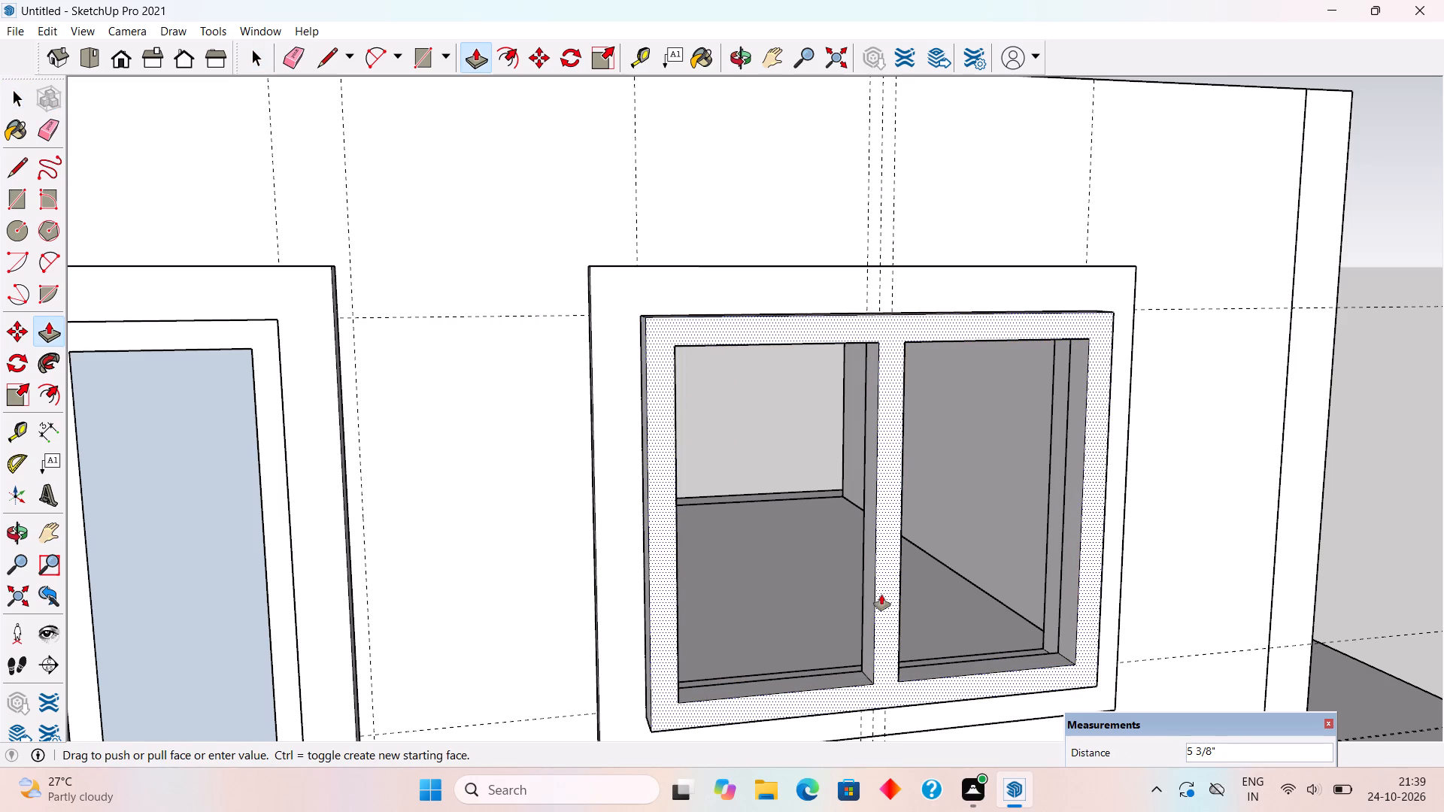
type("3\"")
key("Return")
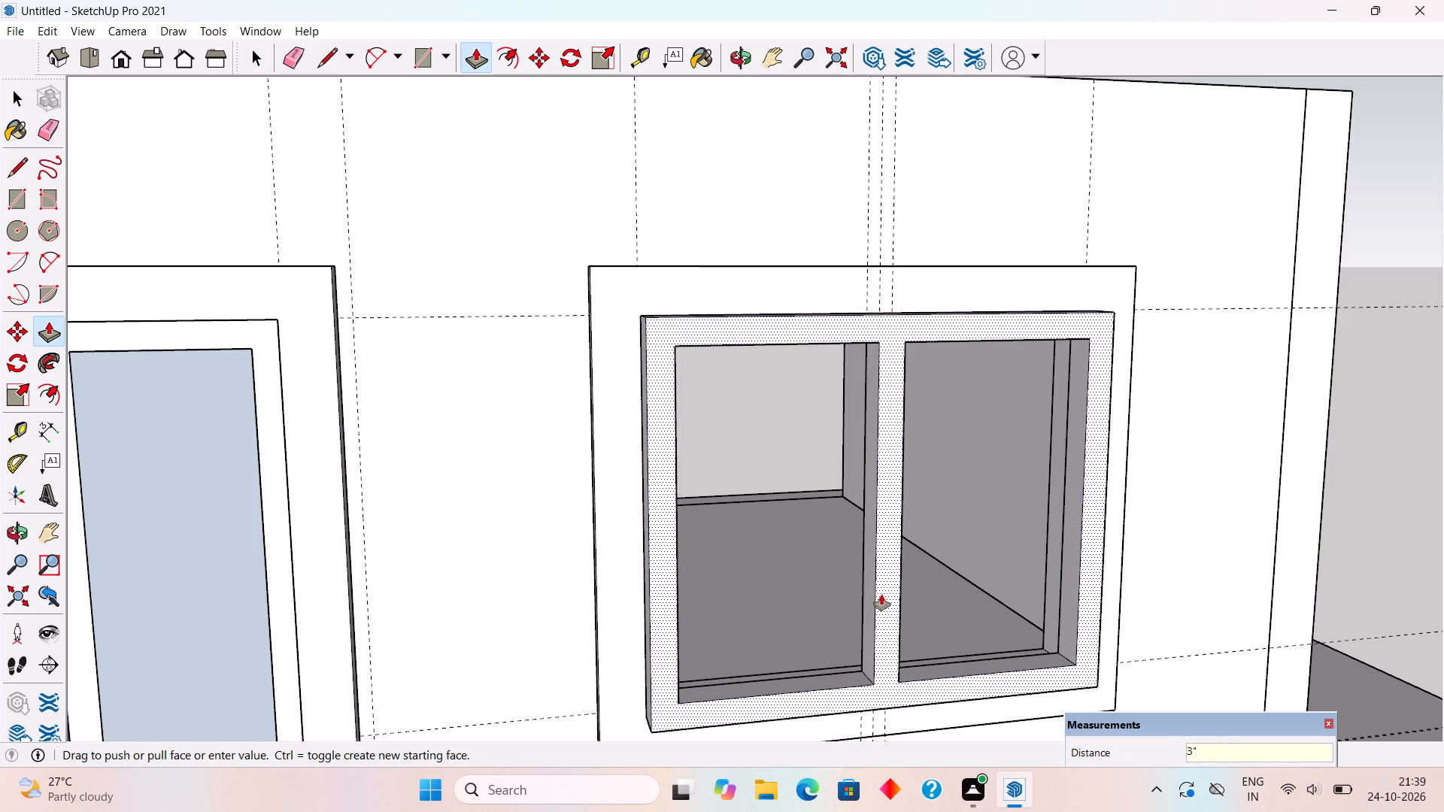
Group the extruded window sash with all its connected faces and edges.
key("space")
triple_click(881, 595)
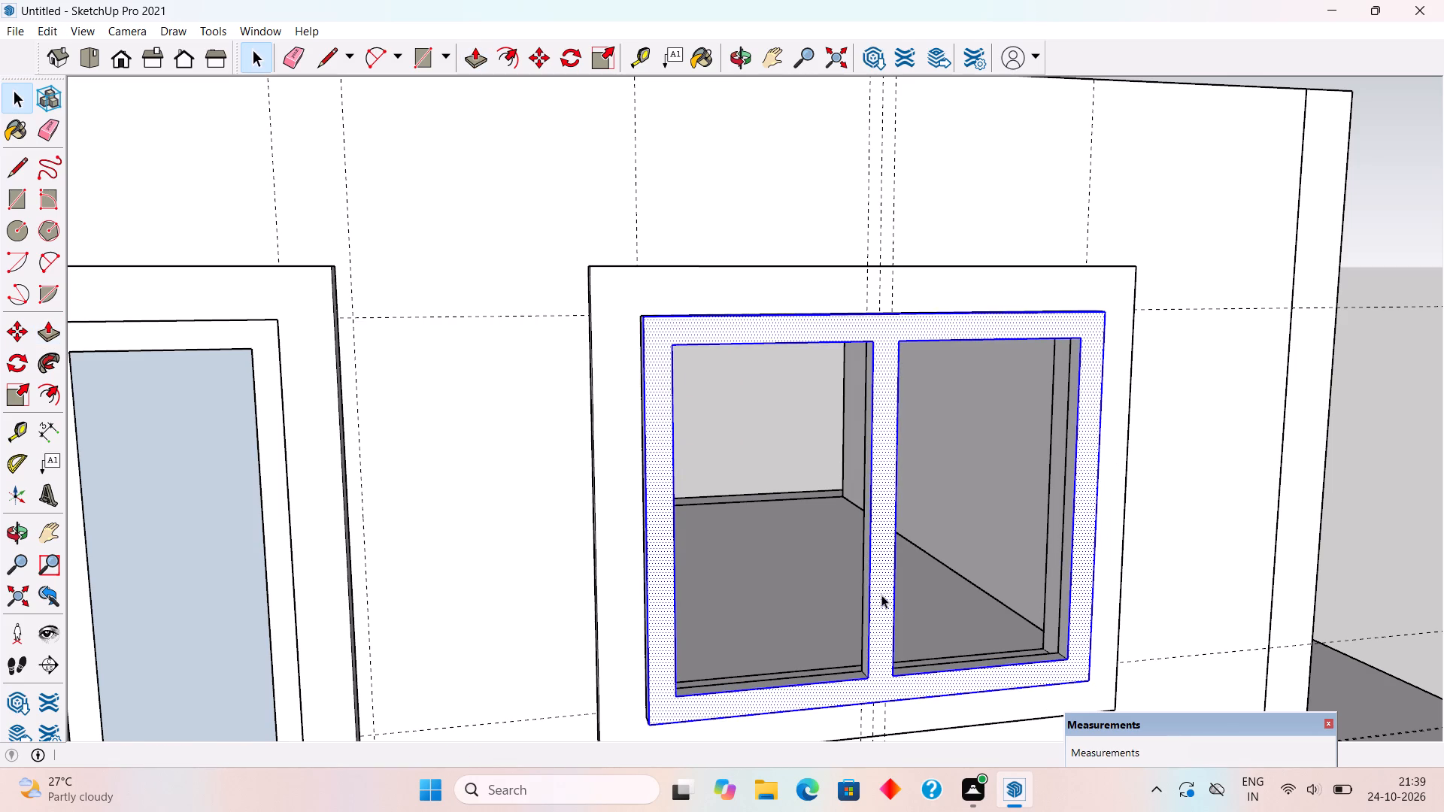
right_click(881, 595)
left_click(944, 462)
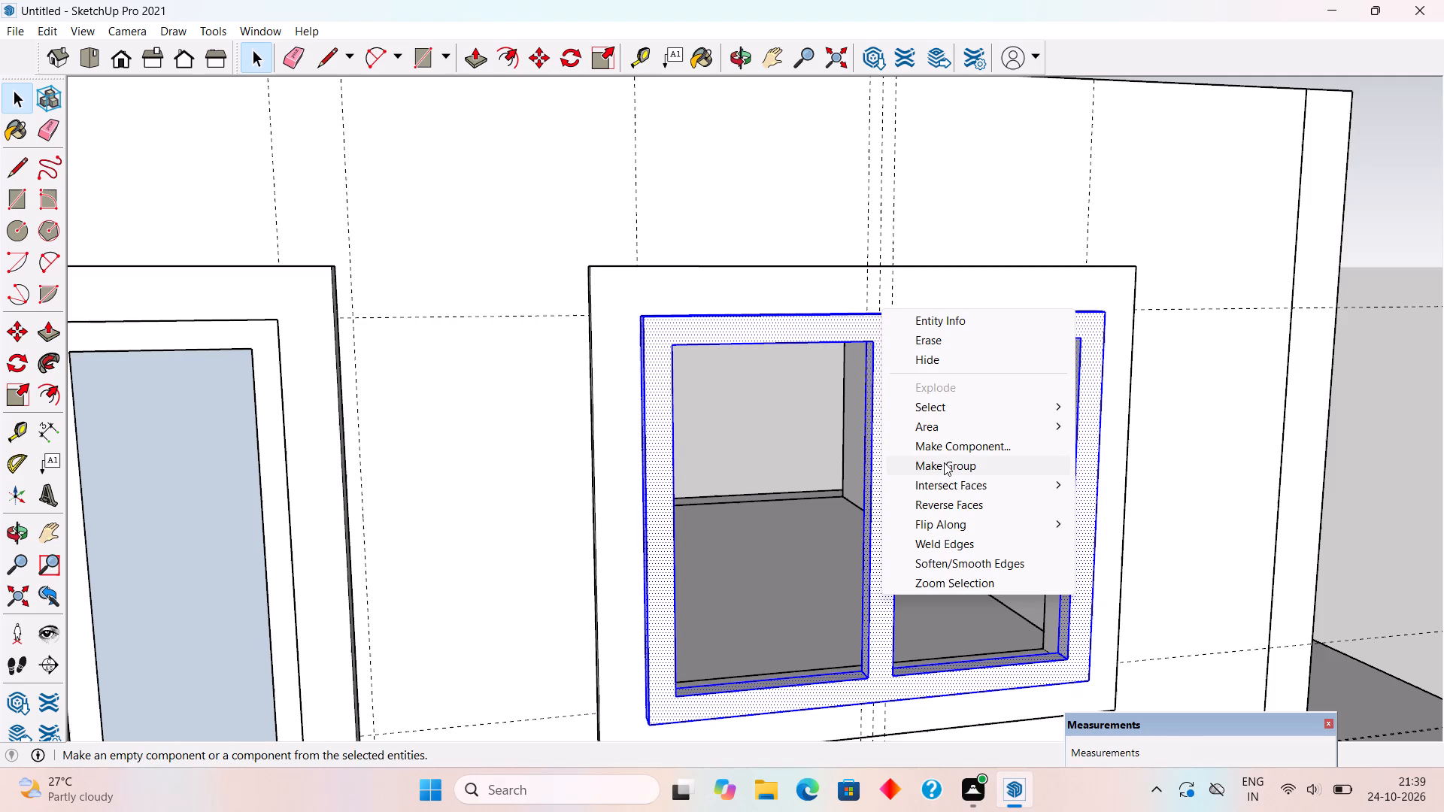
left_click(846, 389)
left_click(760, 397)
Move the grouped window sash 6" back into the opening, so it sits recessed within the outer frame.
middle_click_drag(769, 414, 784, 442)
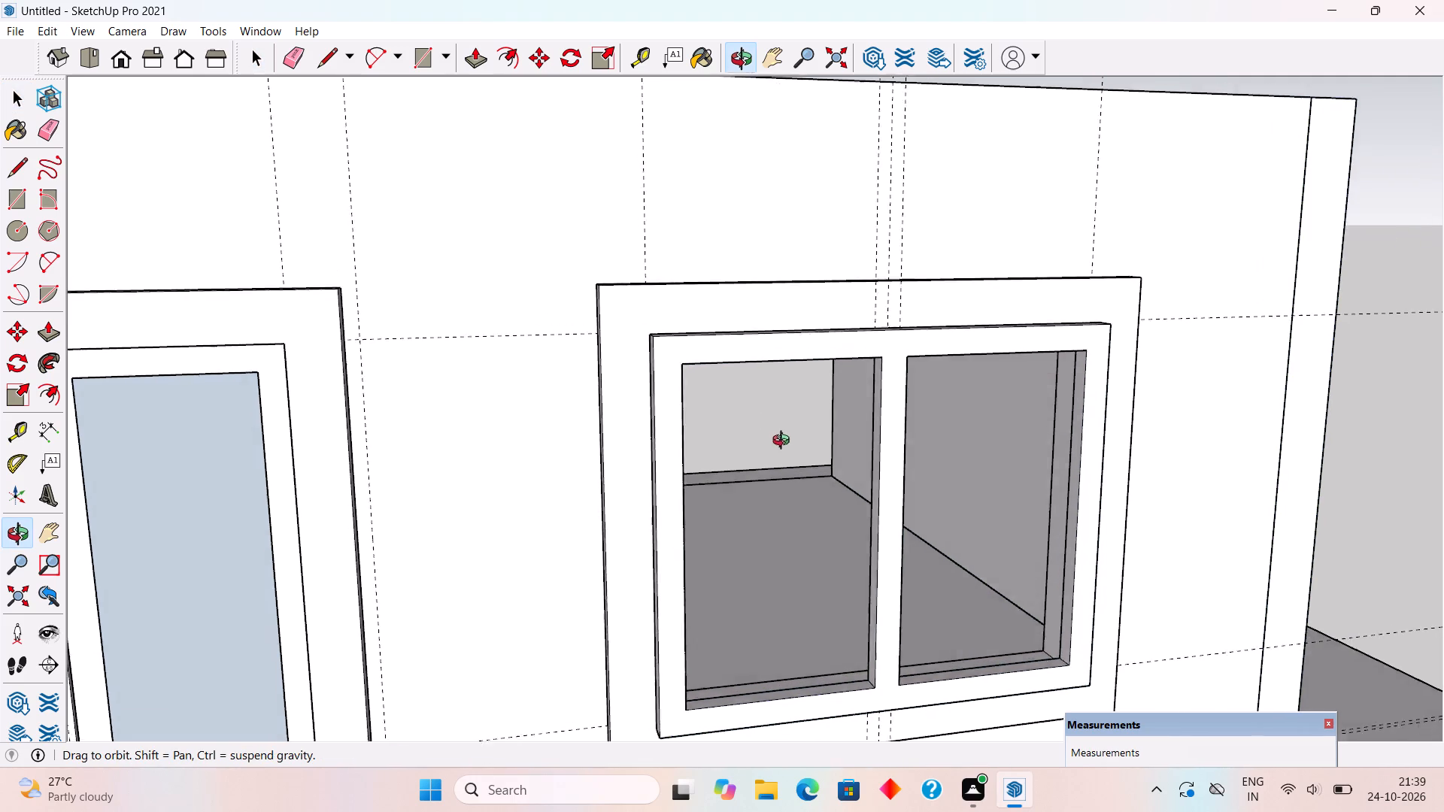
middle_click_drag(784, 442, 802, 470)
scroll(802, 470, "down", 5)
middle_click_drag(863, 561, 884, 616)
scroll(920, 596, "up", 4)
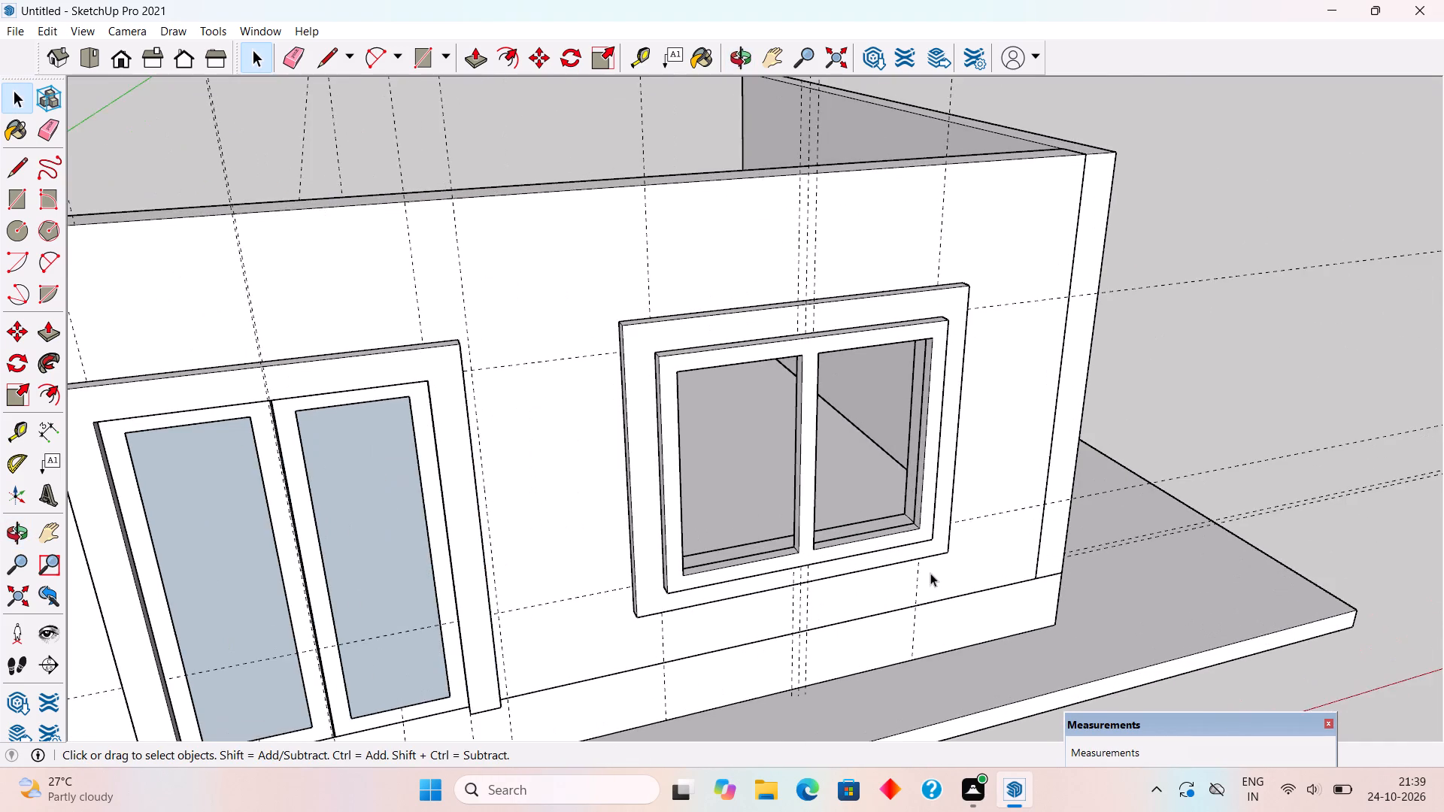
scroll(917, 561, "up", 2)
middle_click_drag(916, 556, 982, 559)
scroll(906, 514, "up", 2)
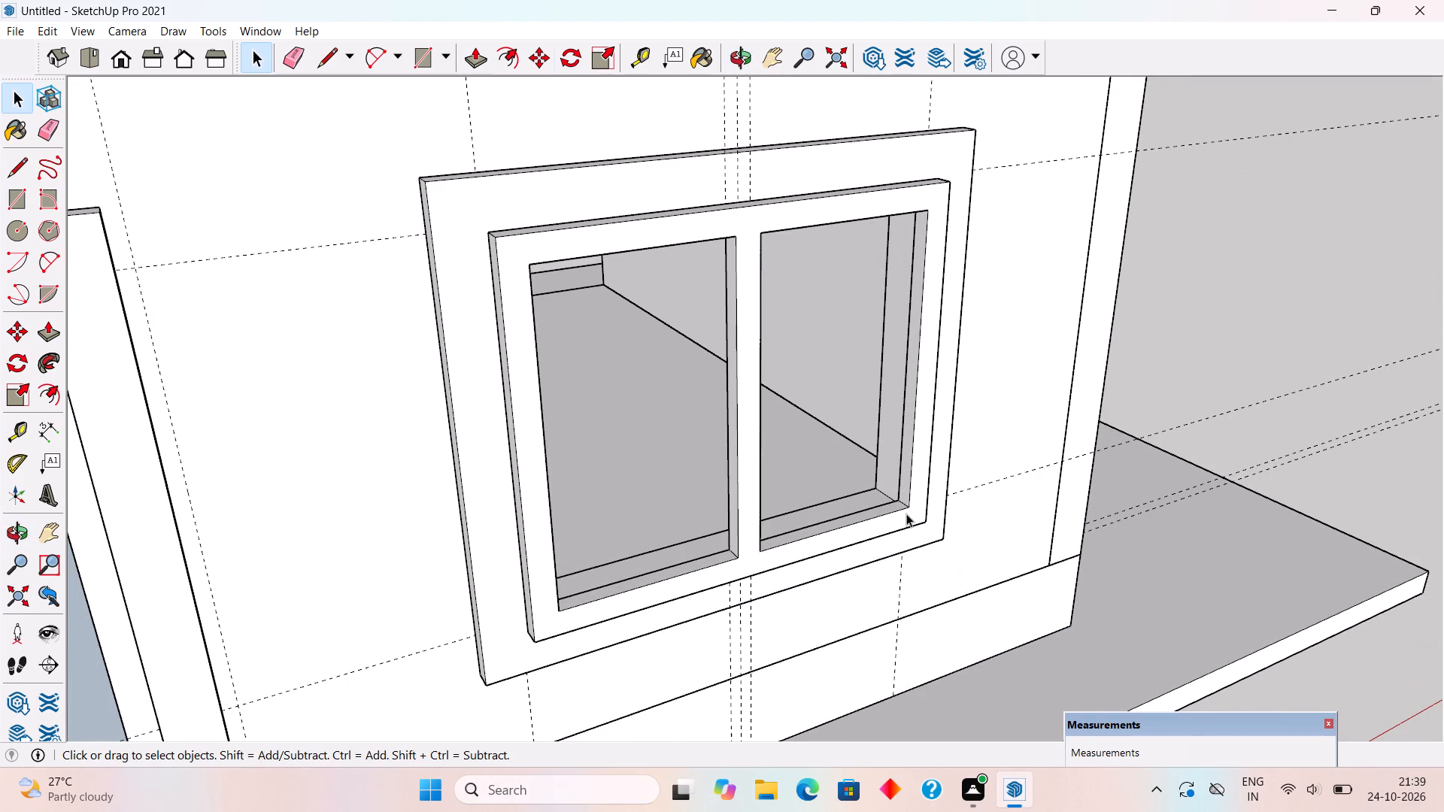
key("m")
left_click(923, 526)
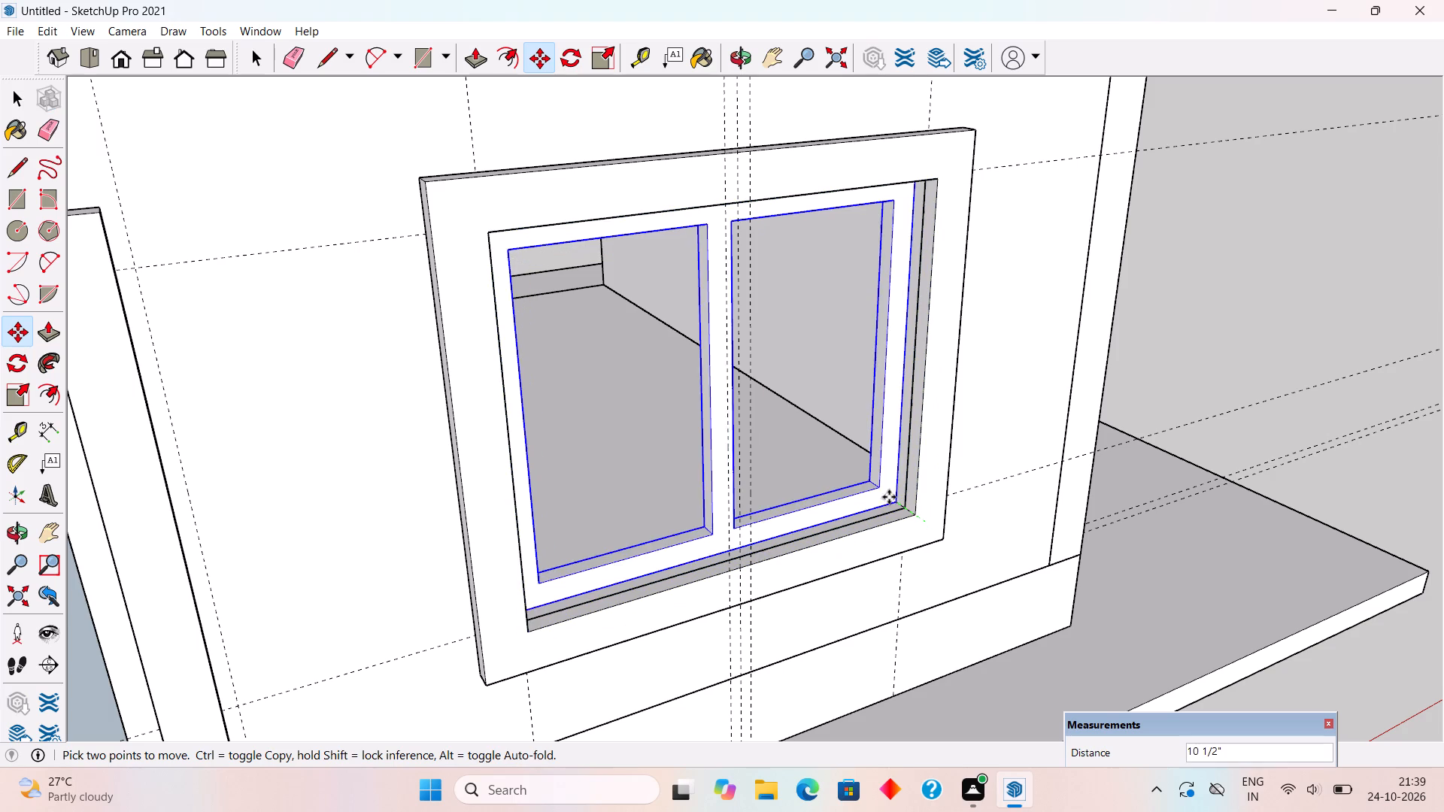
left_click(903, 499)
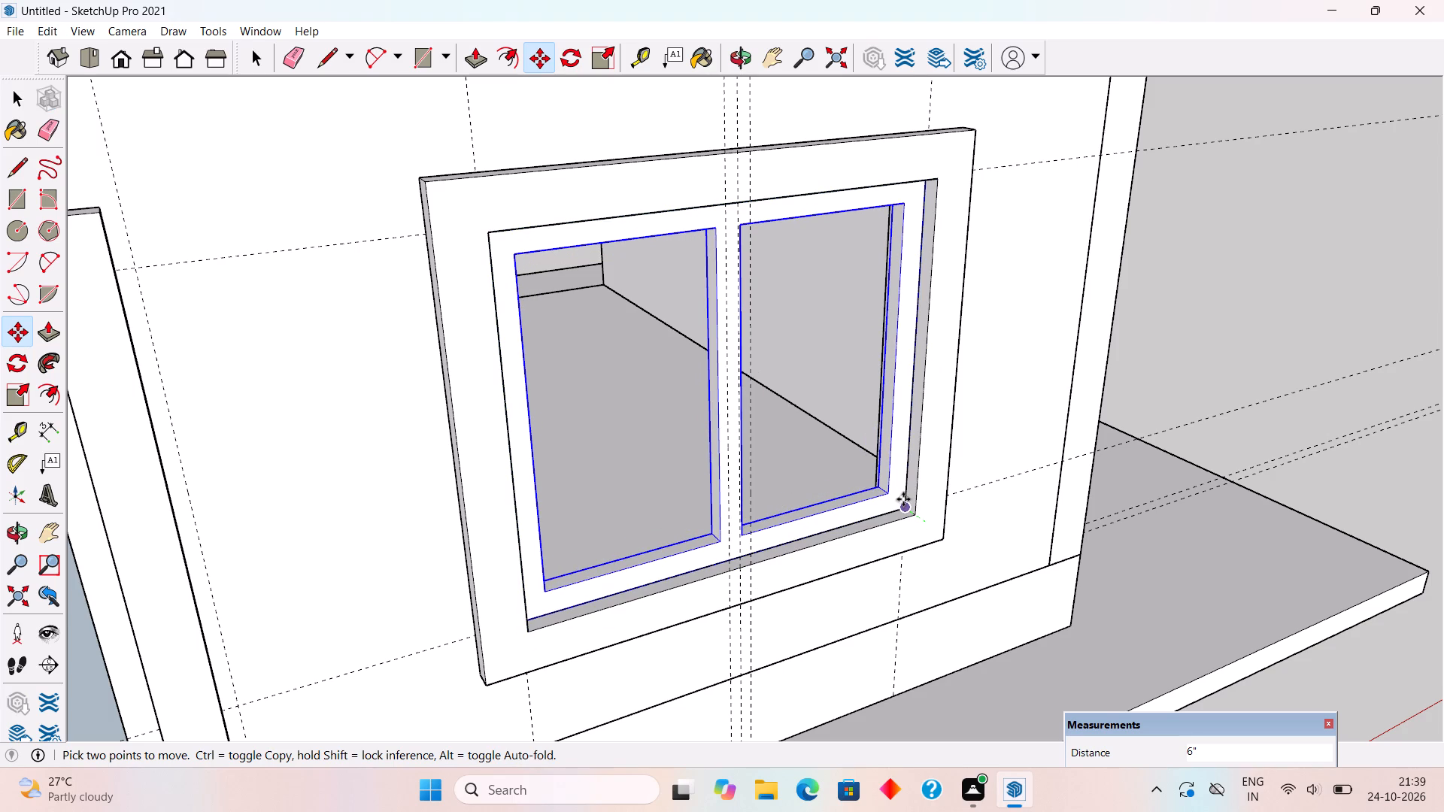
key("space")
left_click(1142, 332)
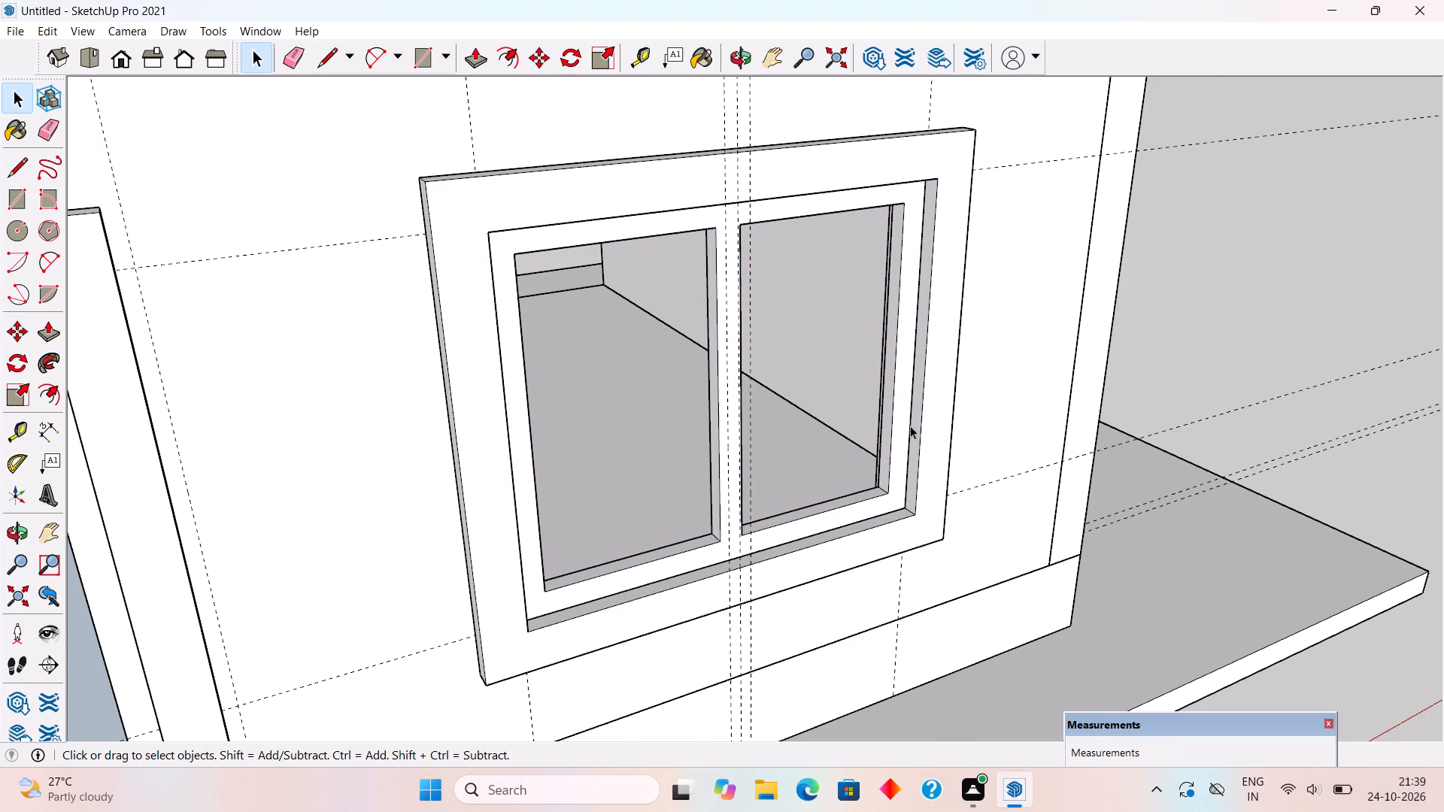
Move the grouped window sash a further 1" back into the opening, away from the outer frame's face.
scroll(912, 534, "up", 4)
scroll(901, 461, "up", 3)
left_click(900, 460)
scroll(863, 501, "up", 5)
left_click(872, 493)
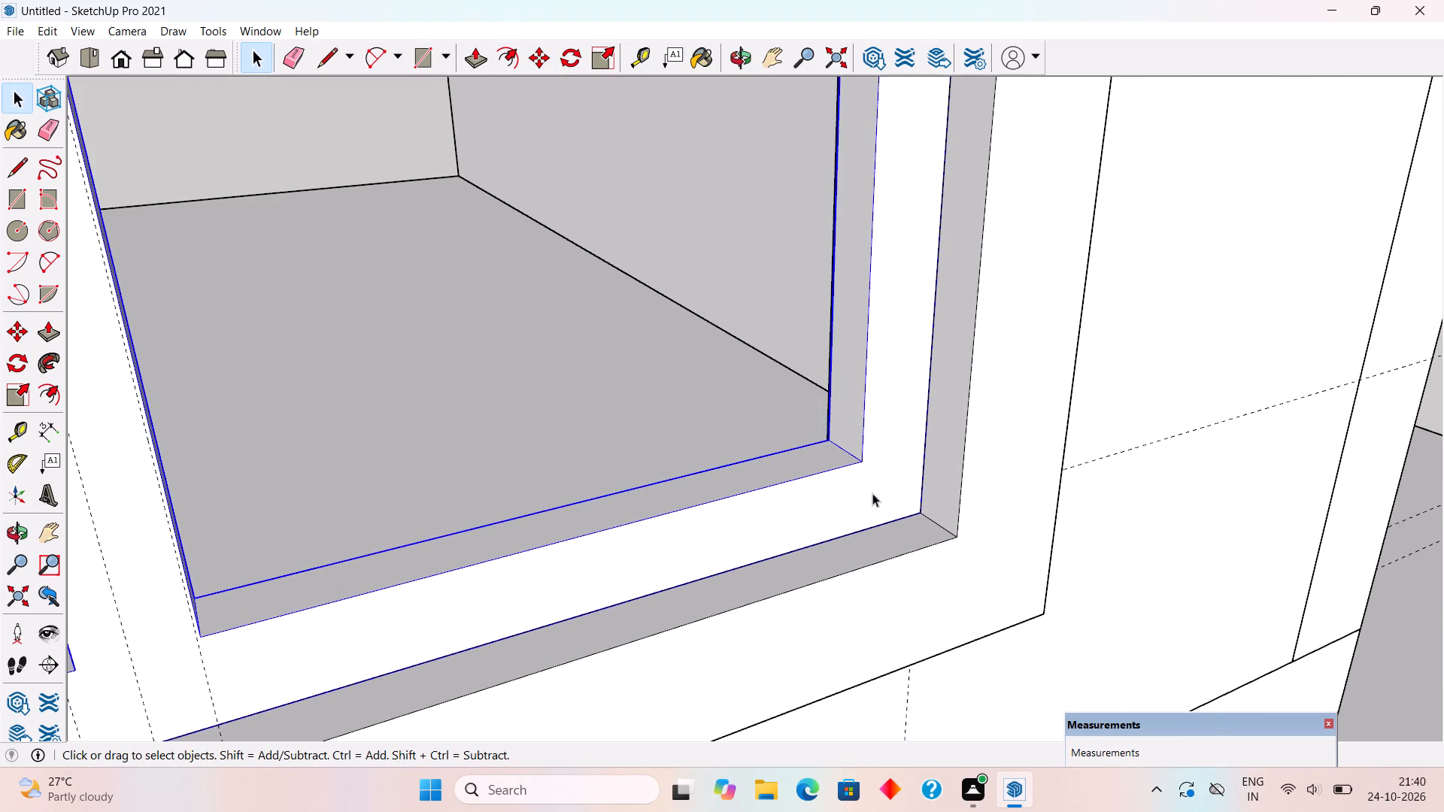
scroll(893, 501, "up", 7)
key("m")
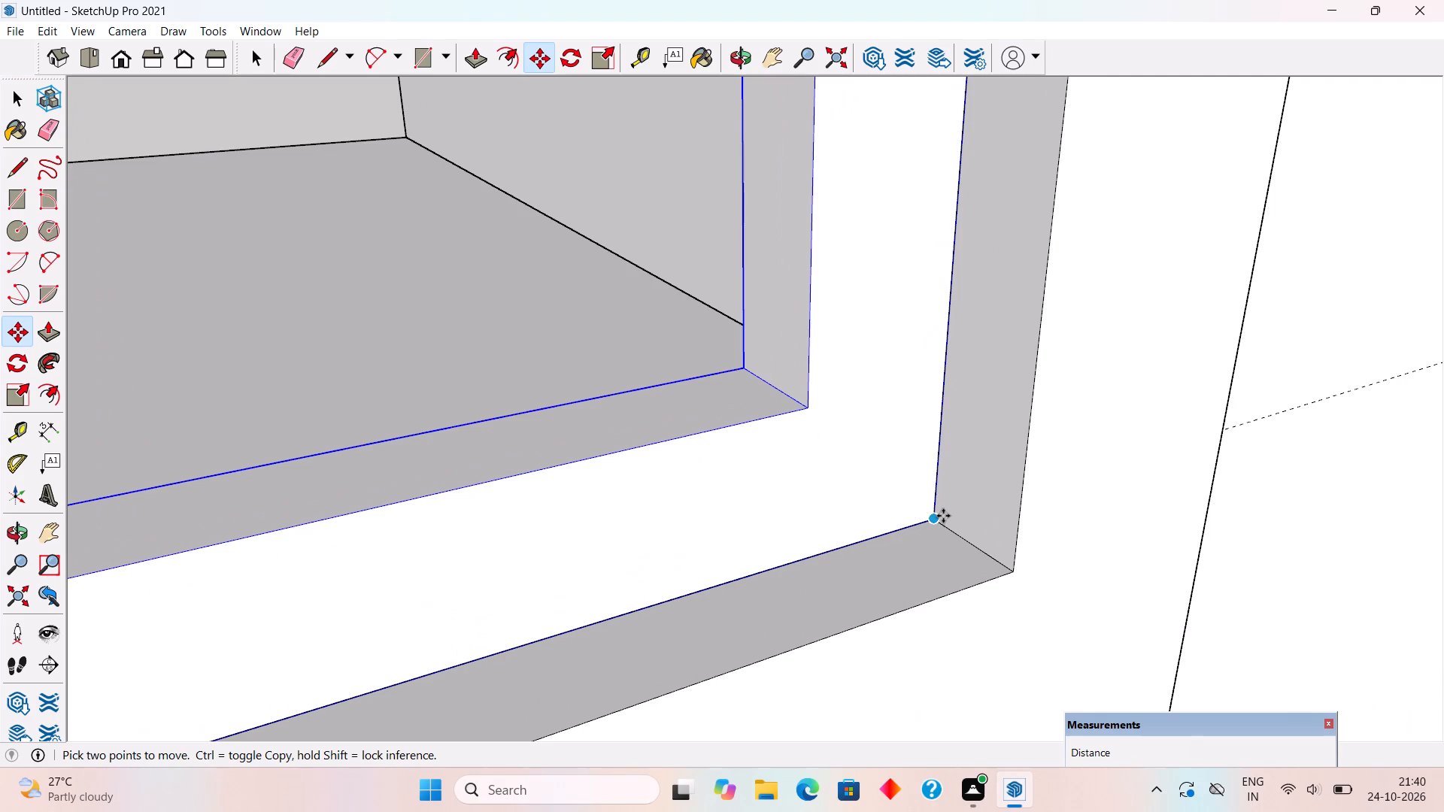
left_click(939, 517)
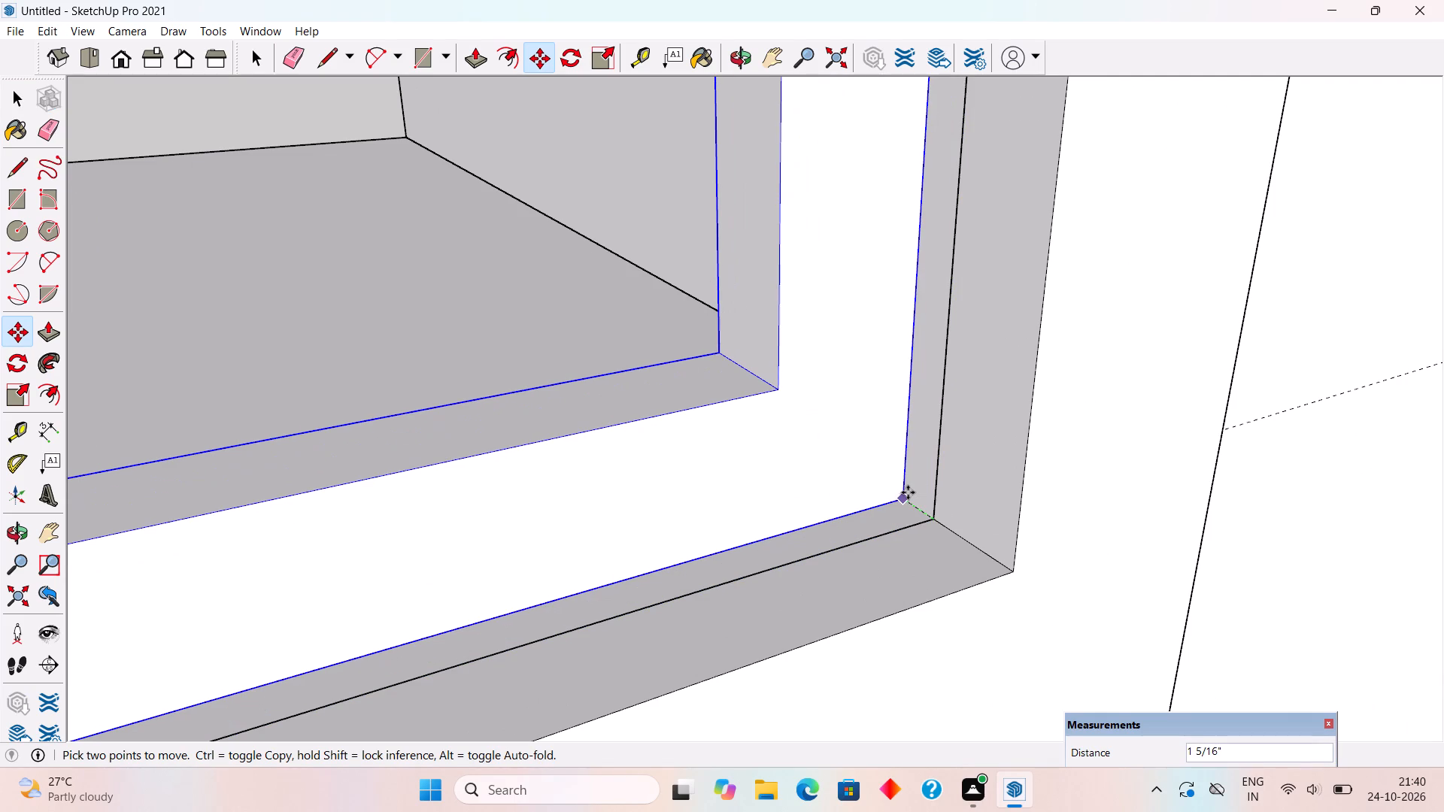
type("1\"")
key("Return")
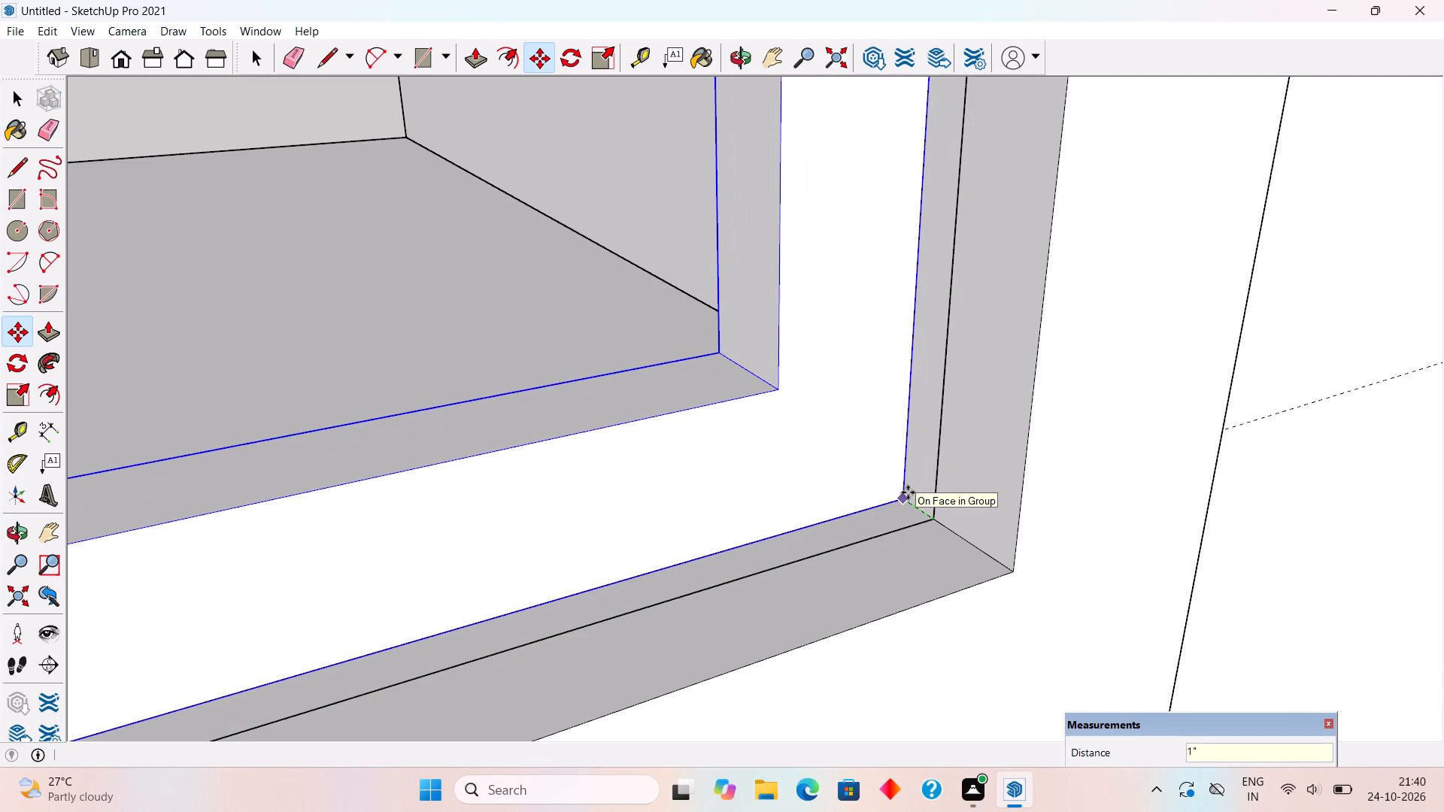
key("space")
scroll(908, 492, "down", 9)
scroll(905, 486, "up", 1)
scroll(905, 486, "down", 9)
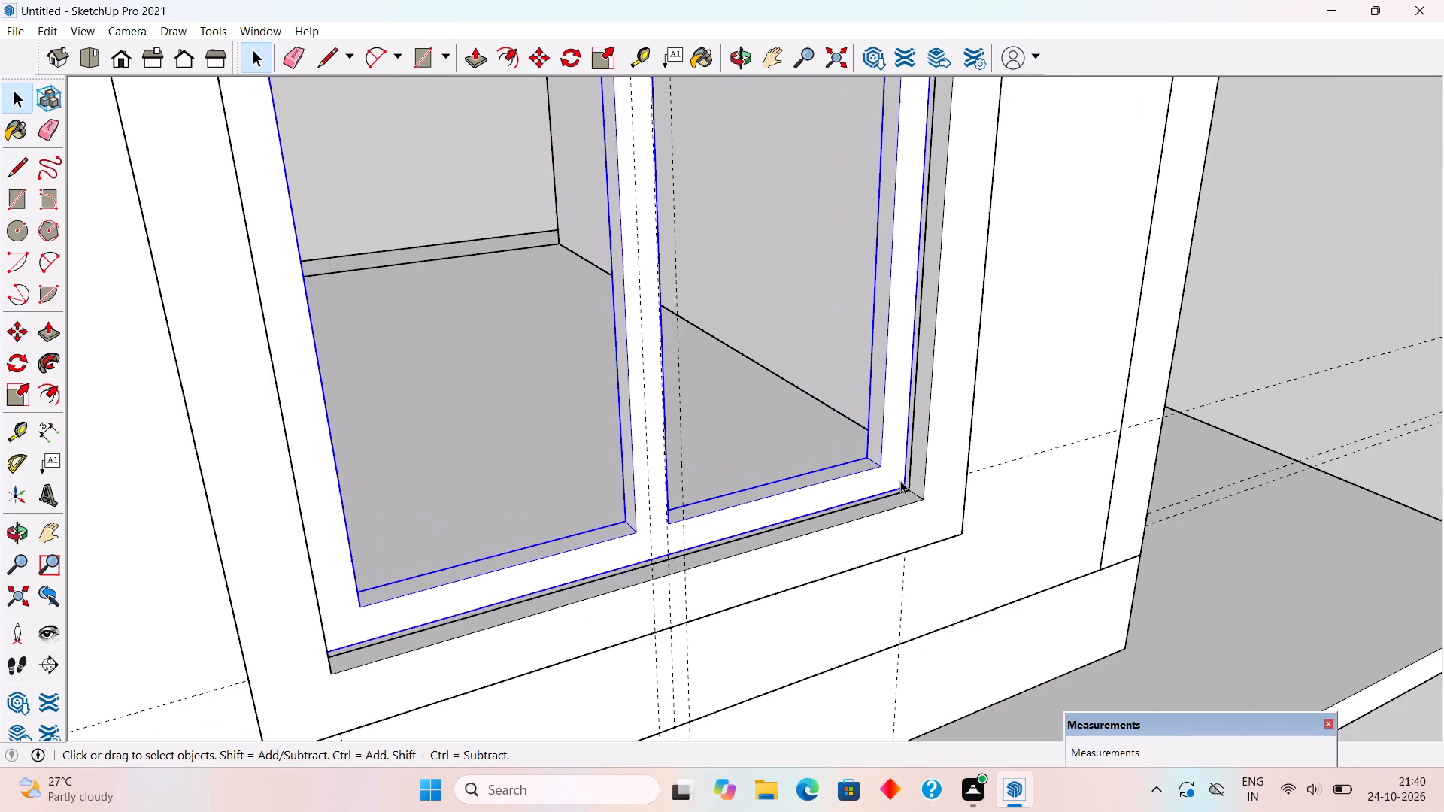
scroll(900, 480, "down", 6)
left_click(1154, 355)
Examine the recessed sash and its surrounding frame from several angles.
middle_click_drag(894, 514, 775, 334)
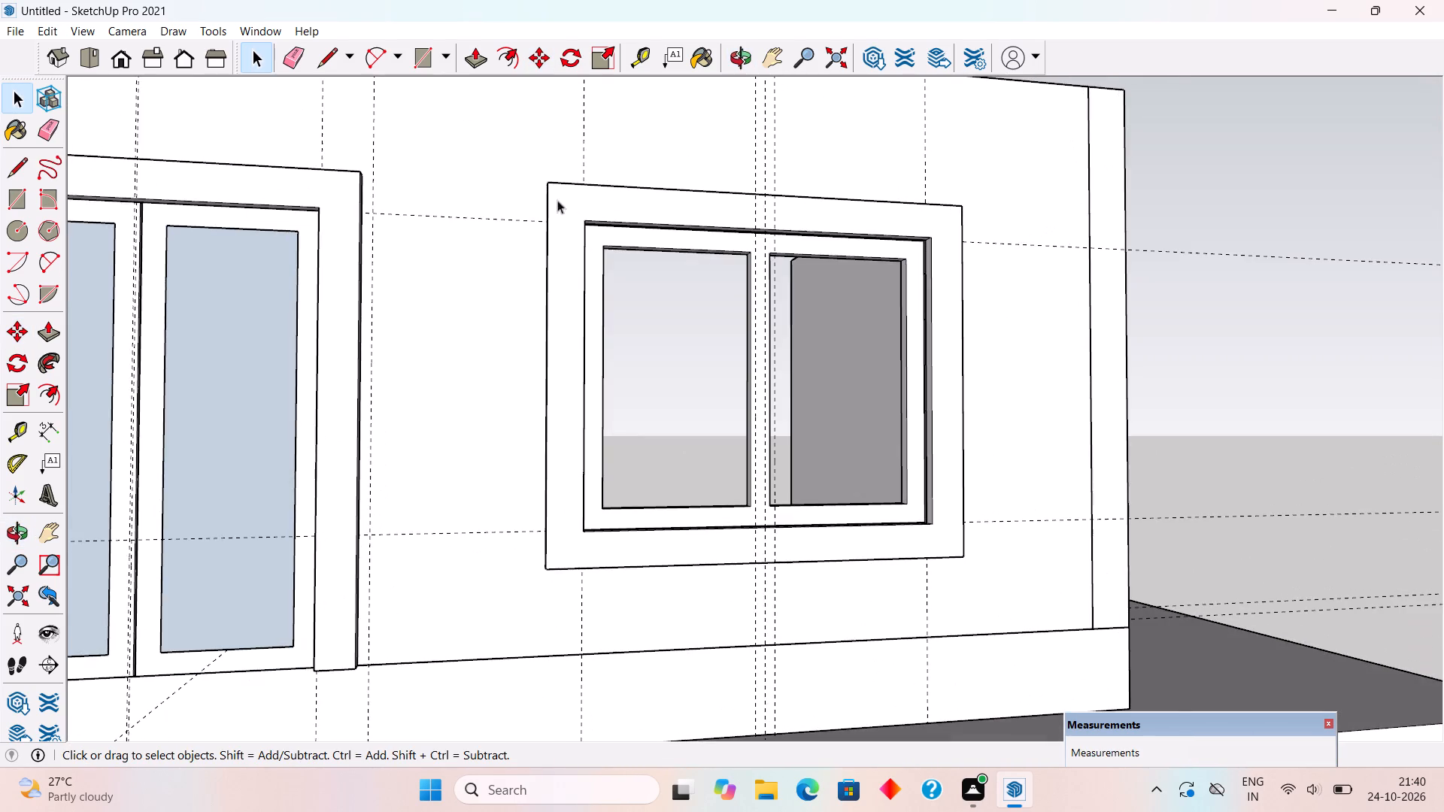
scroll(530, 201, "up", 3)
scroll(564, 277, "up", 2)
middle_click_drag(564, 277, 554, 294)
scroll(554, 295, "up", 2)
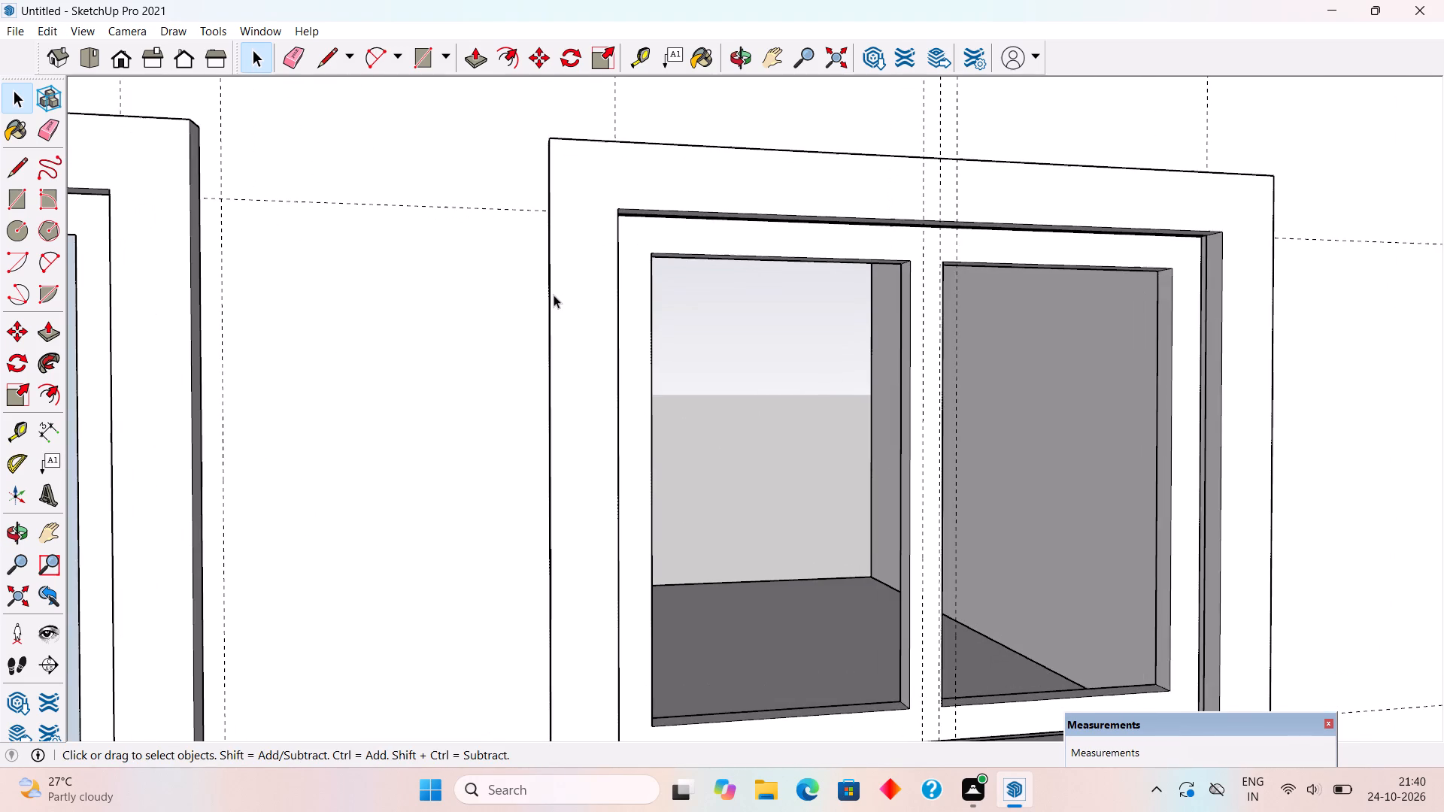
middle_click_drag(550, 295, 549, 375)
scroll(546, 369, "down", 2)
middle_click_drag(870, 538, 867, 544)
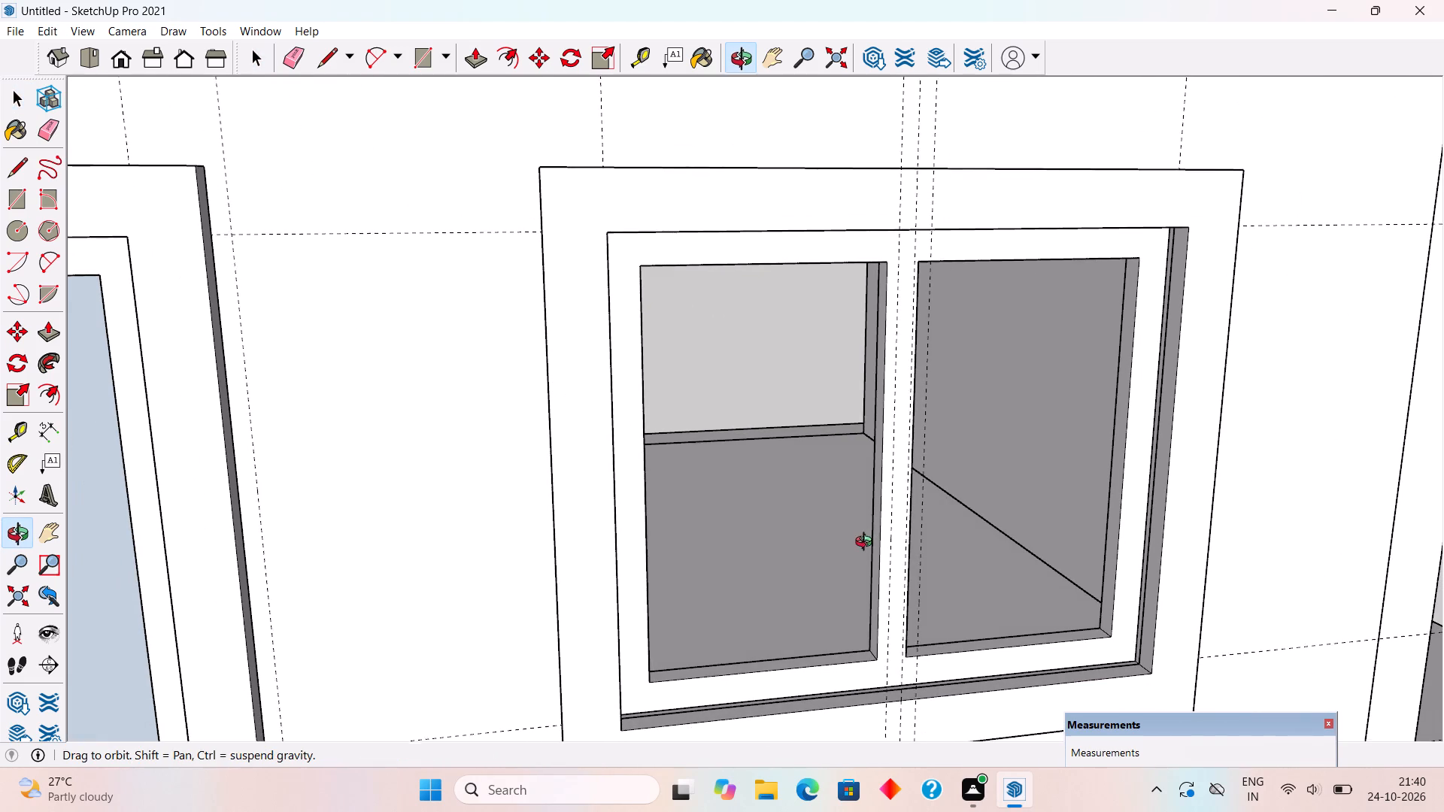
middle_click_drag(867, 544, 801, 675)
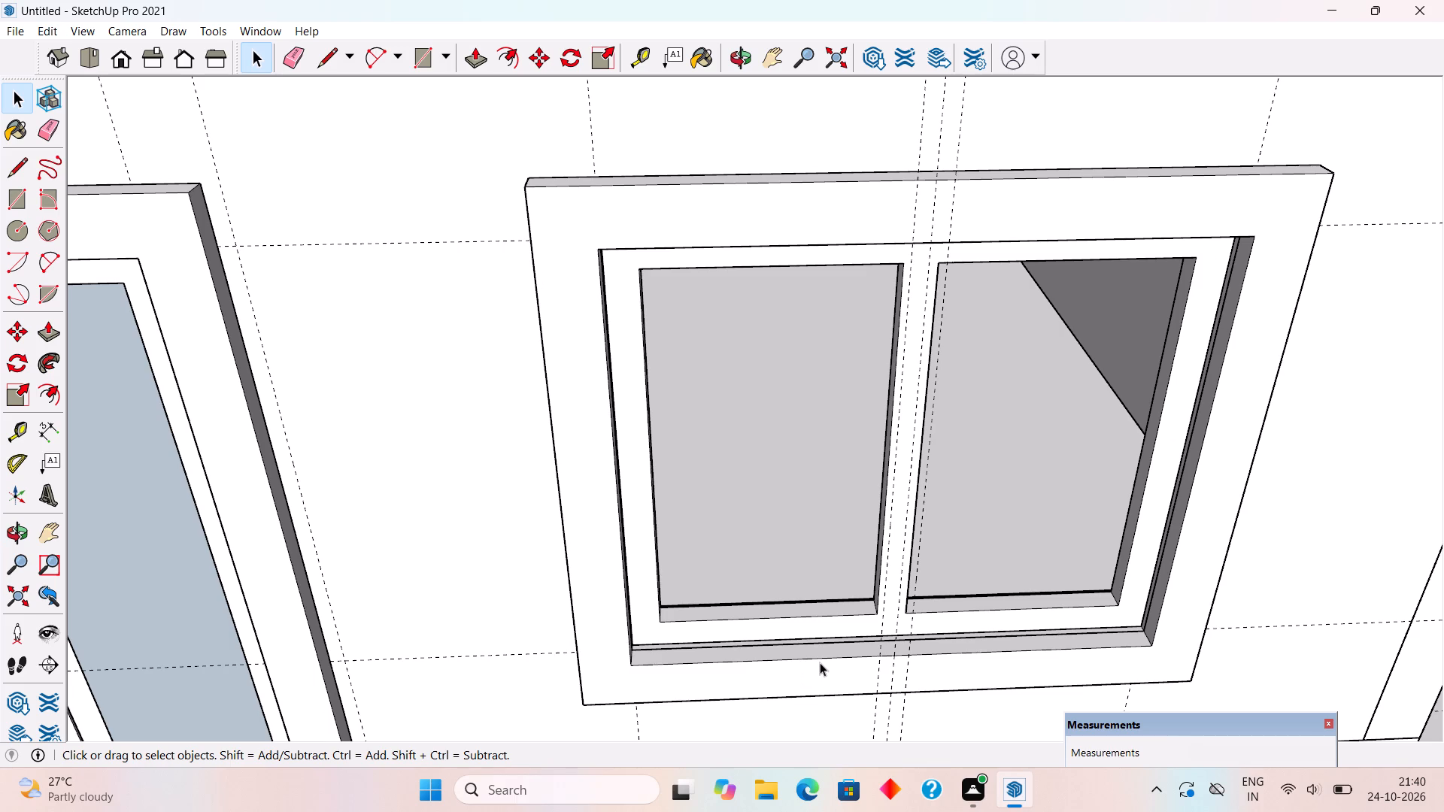
middle_click_drag(810, 668, 772, 663)
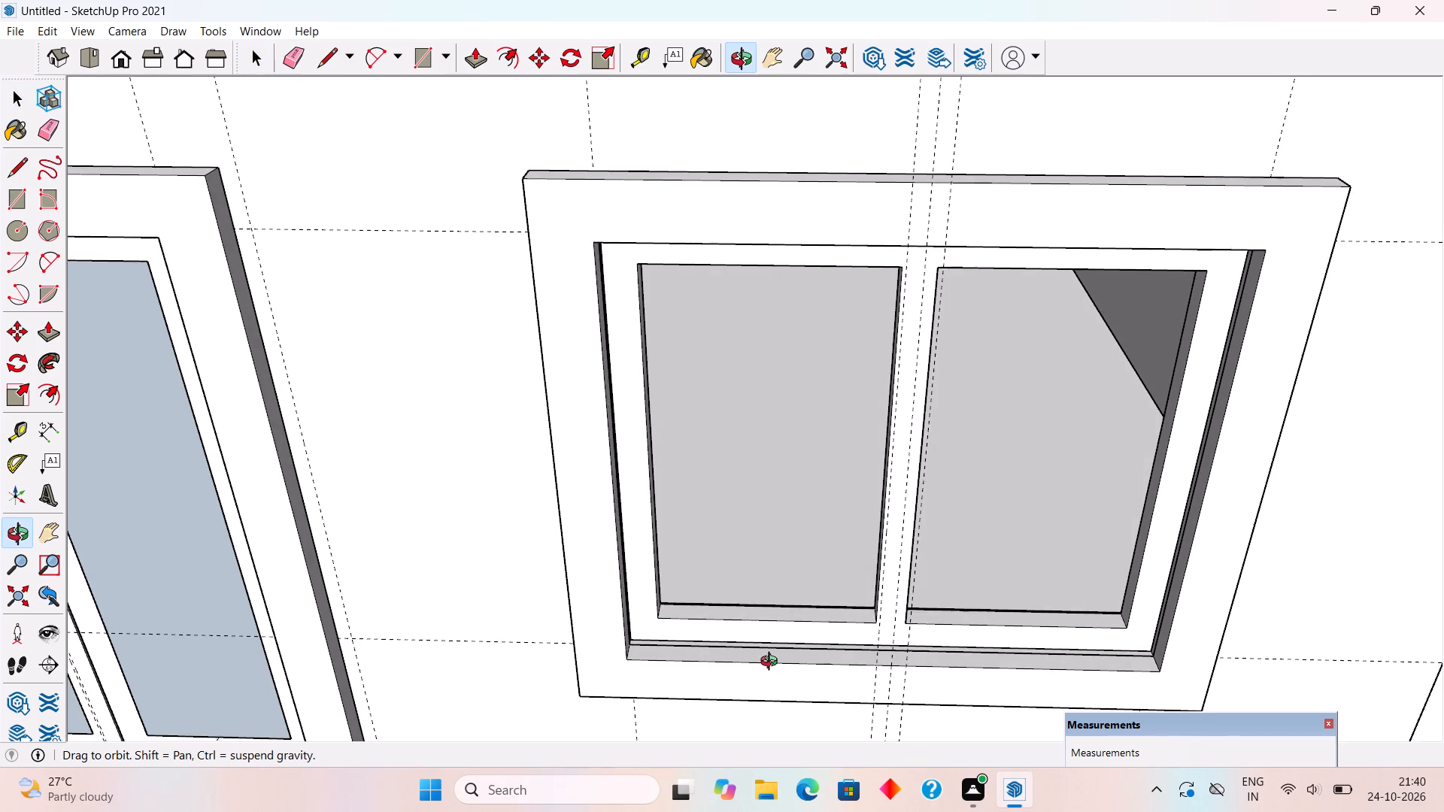
middle_click_drag(772, 663, 705, 623)
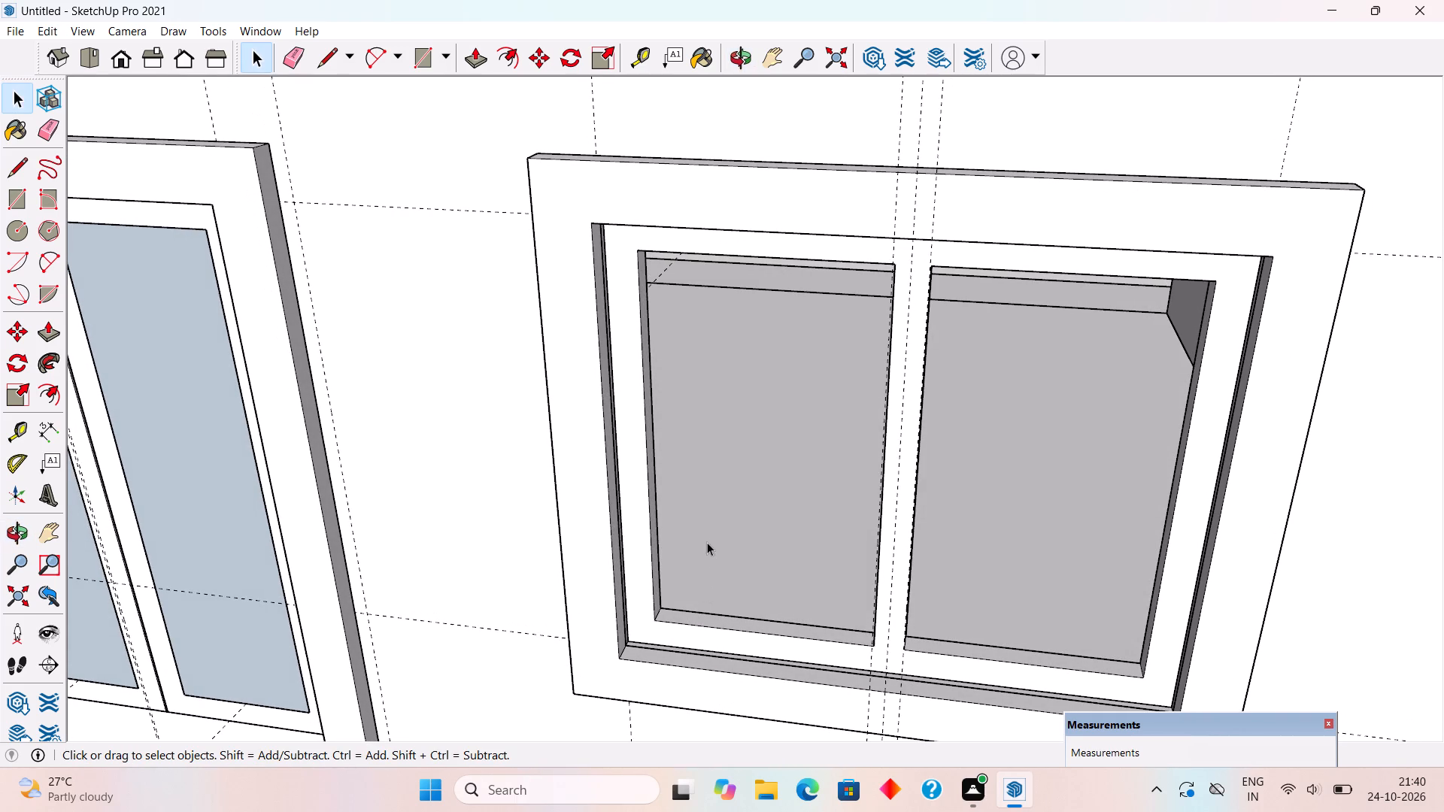
middle_click_drag(758, 789, 799, 660)
middle_click_drag(840, 718, 863, 611)
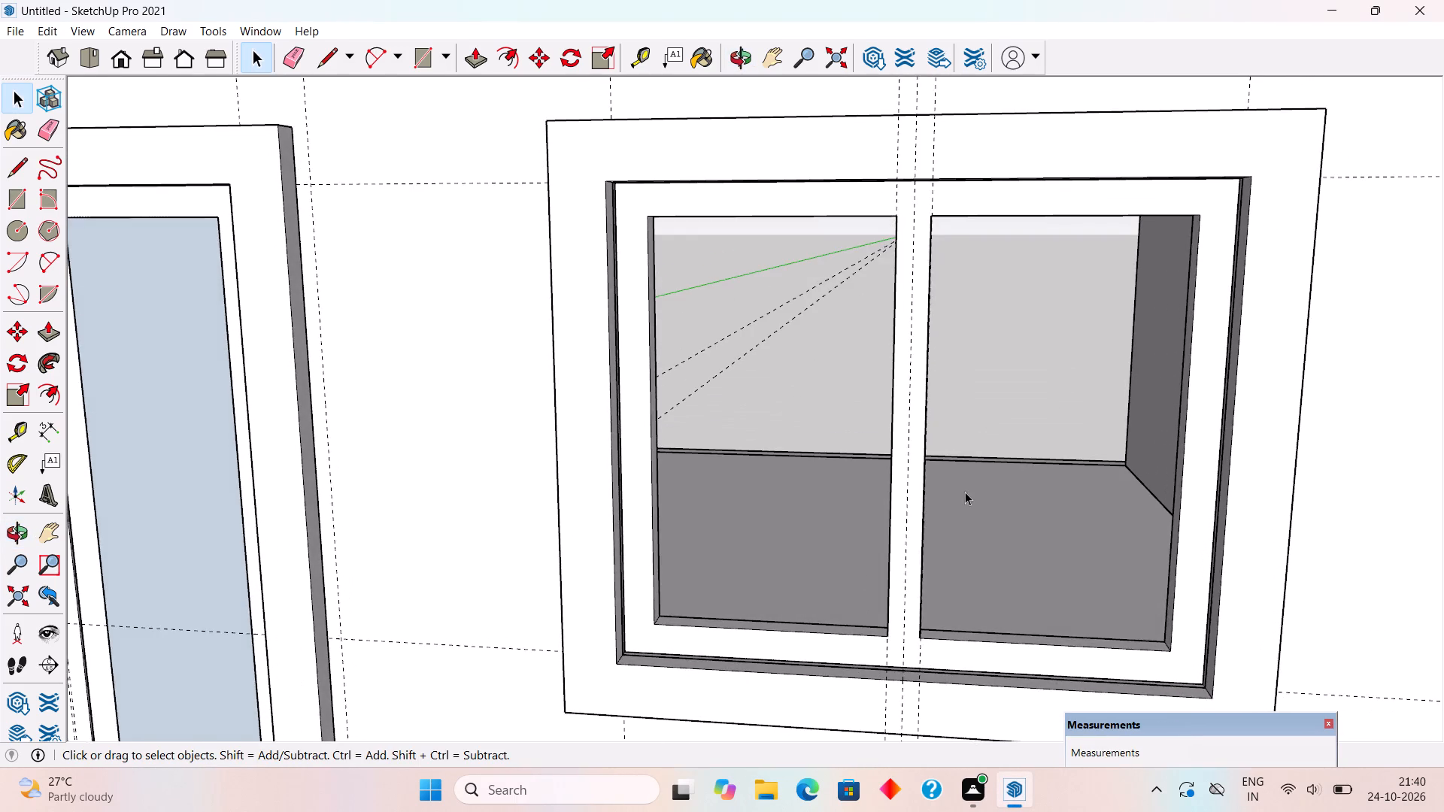
scroll(983, 467, "up", 3)
scroll(989, 365, "down", 5)
Place a vertical guide down the middle of the sash's left jamb, on its inner face.
middle_click_drag(881, 225, 802, 178)
scroll(659, 206, "up", 4)
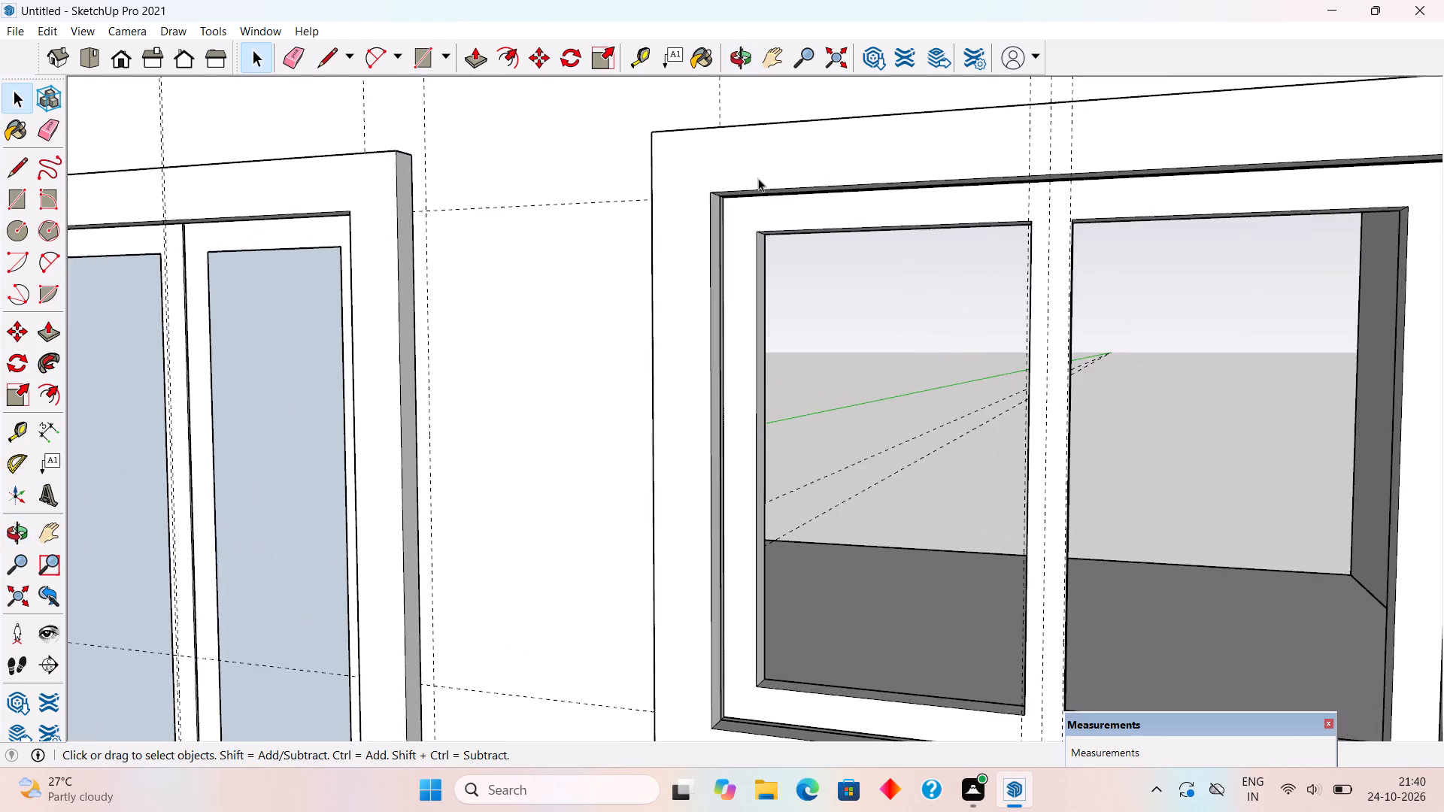
middle_click_drag(772, 244, 594, 285)
scroll(724, 484, "up", 4)
scroll(725, 485, "down", 3)
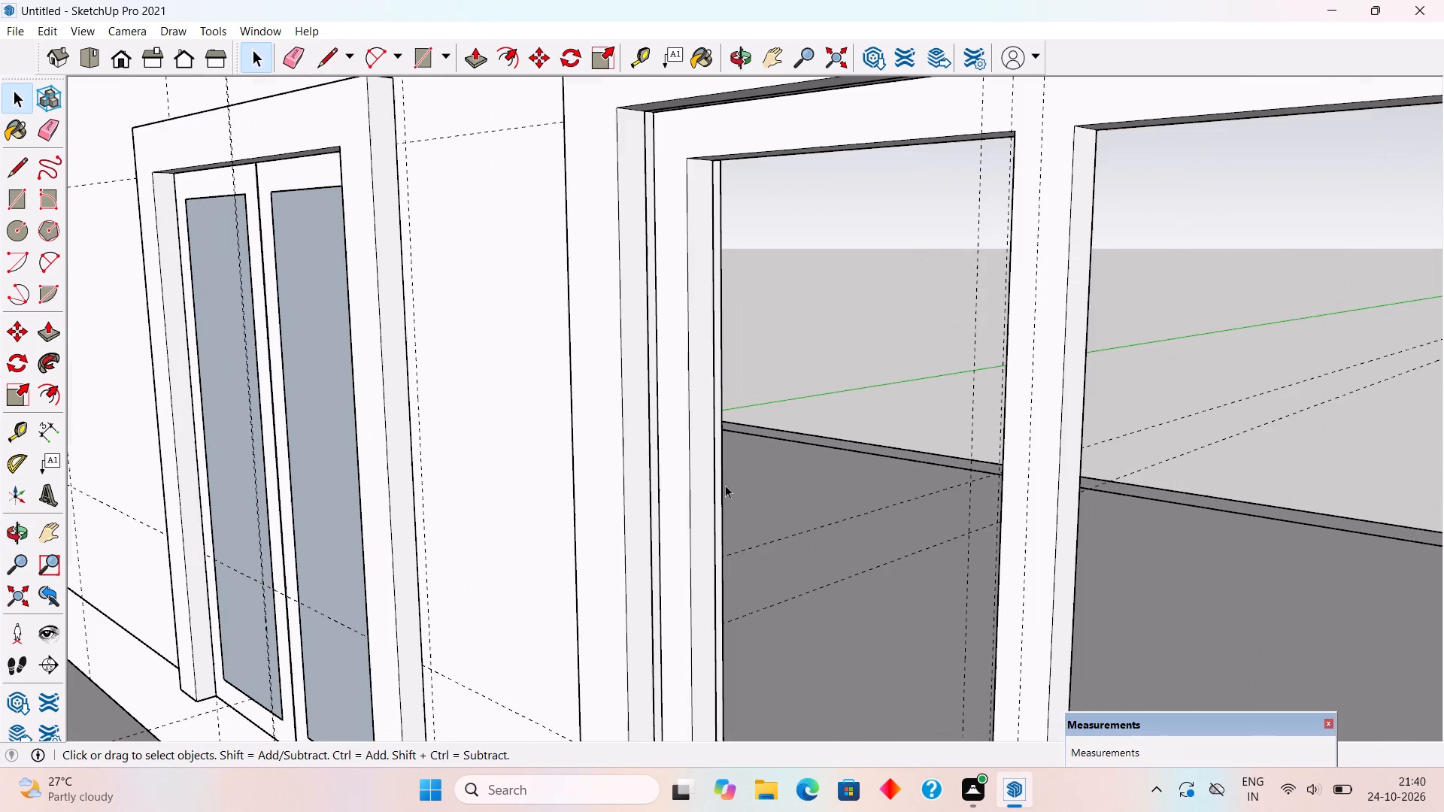
key("t")
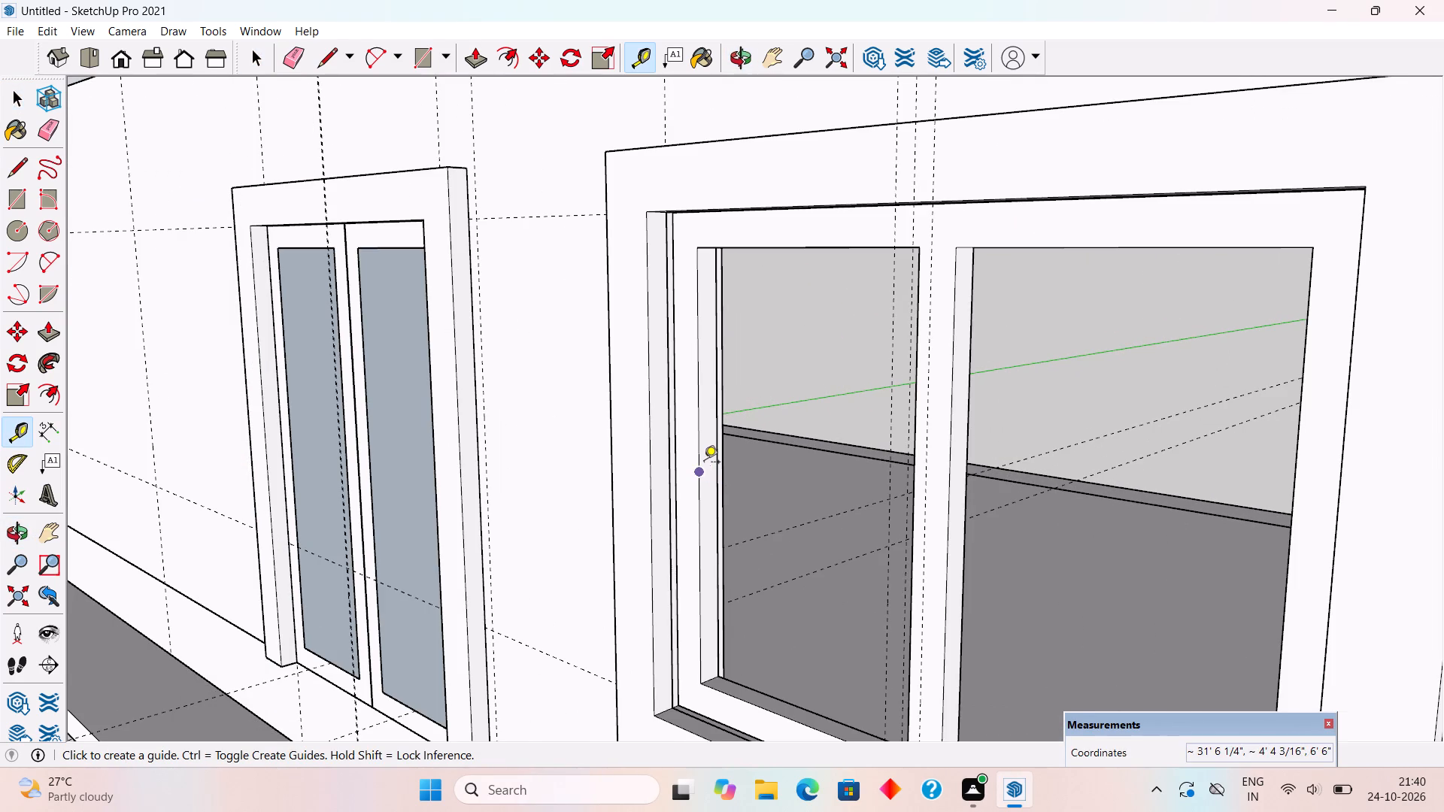
left_click(699, 437)
scroll(711, 365, "up", 3)
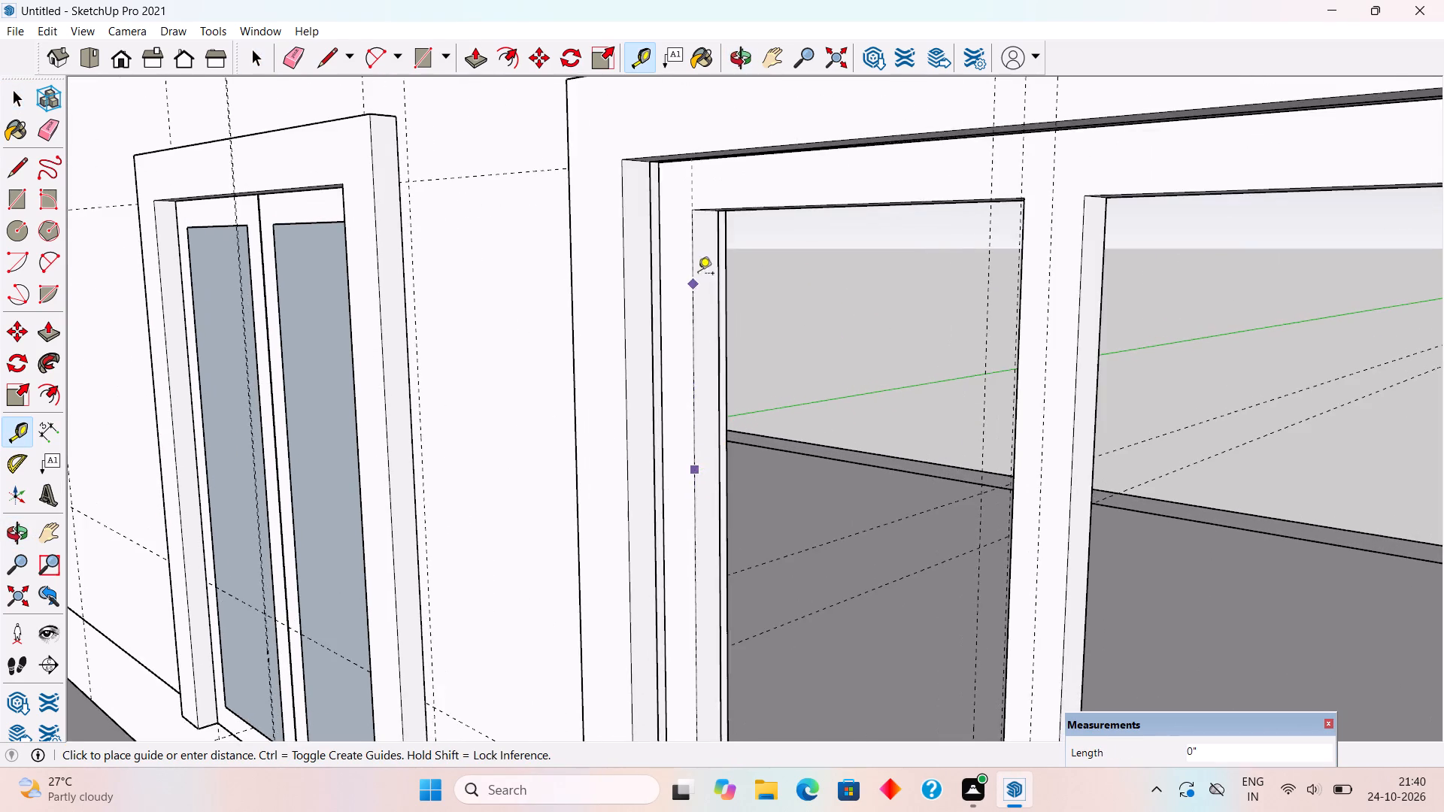
scroll(713, 241, "up", 10)
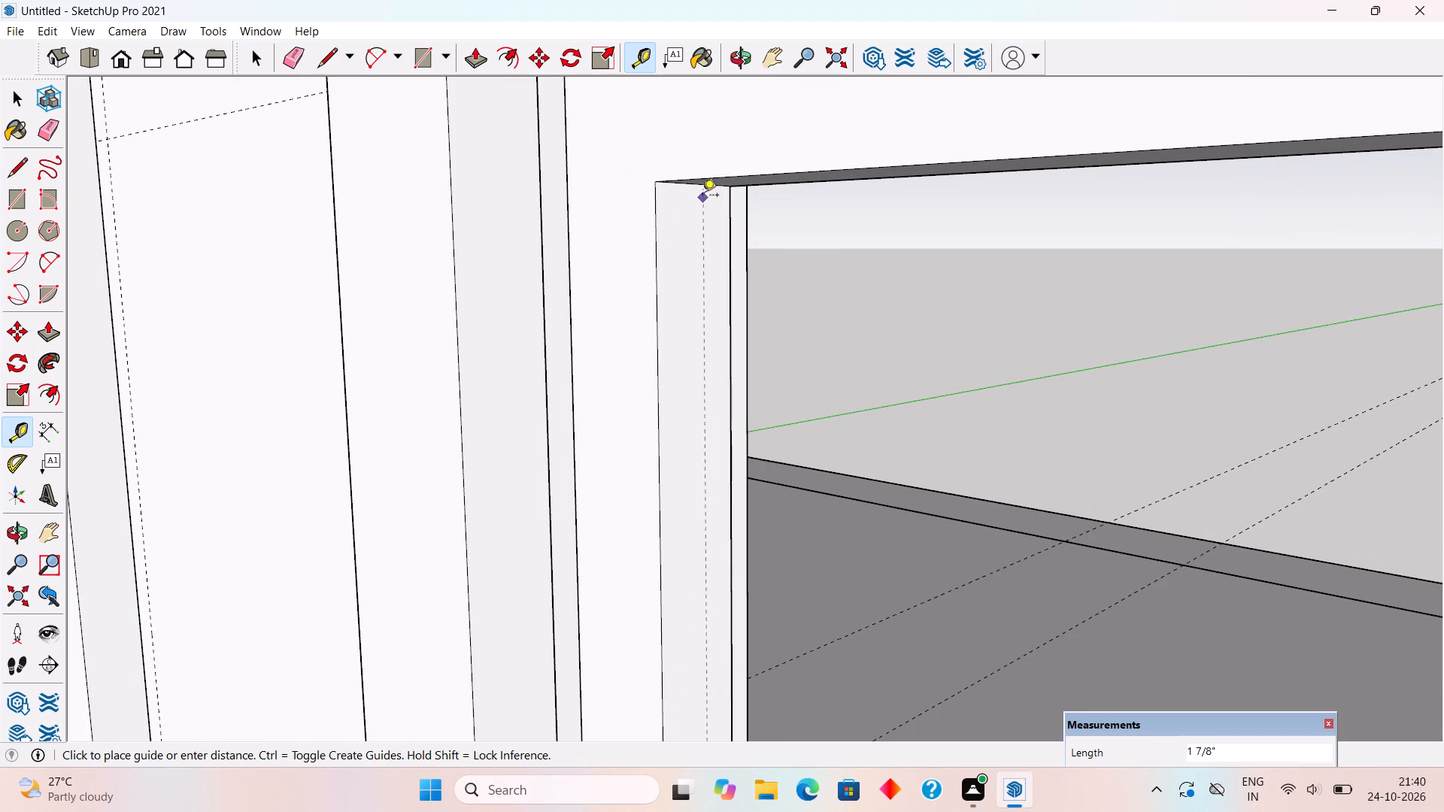
left_click(702, 185)
scroll(705, 212, "down", 4)
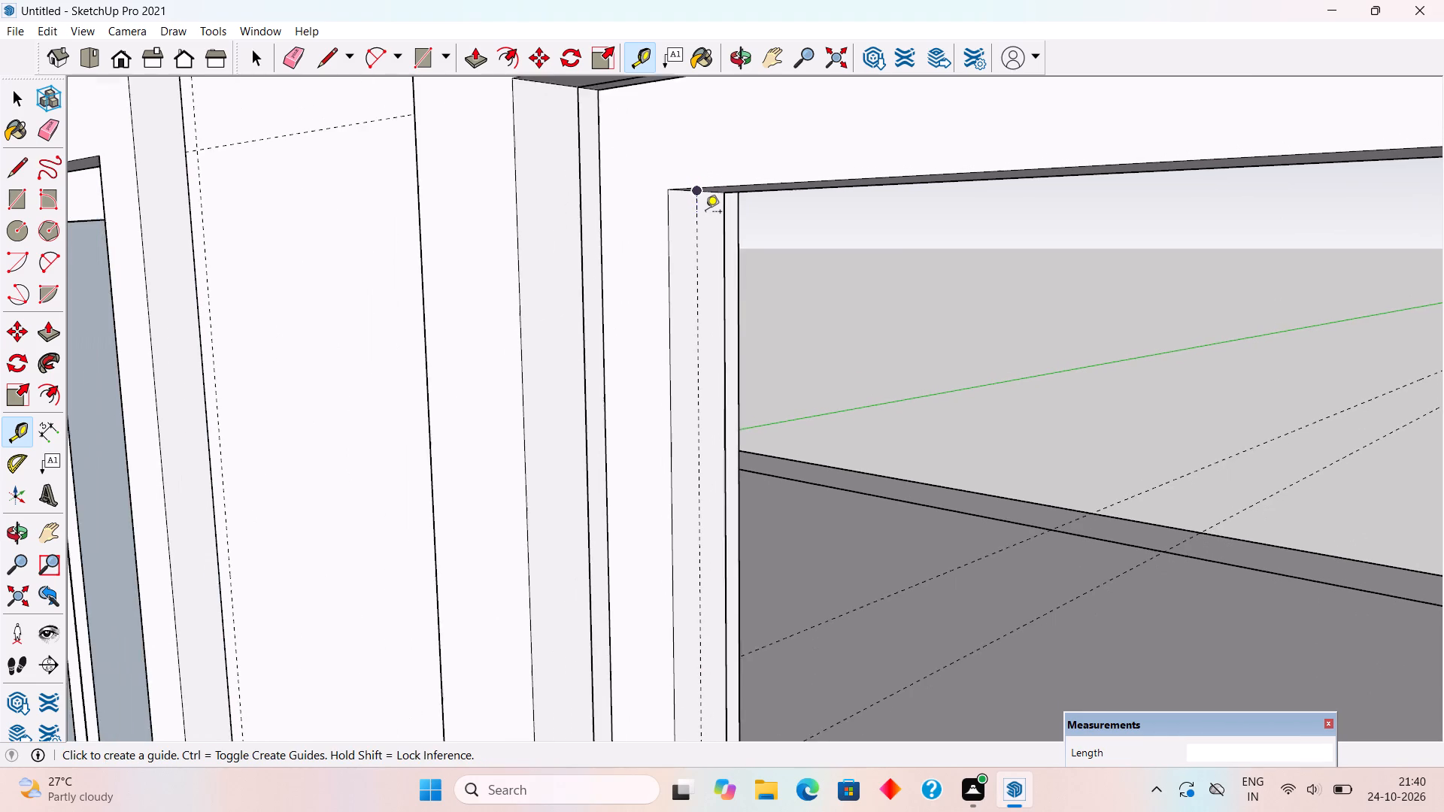
Draw a small circle centred on the guide, on the inner face of the left jamb near the top.
key("c")
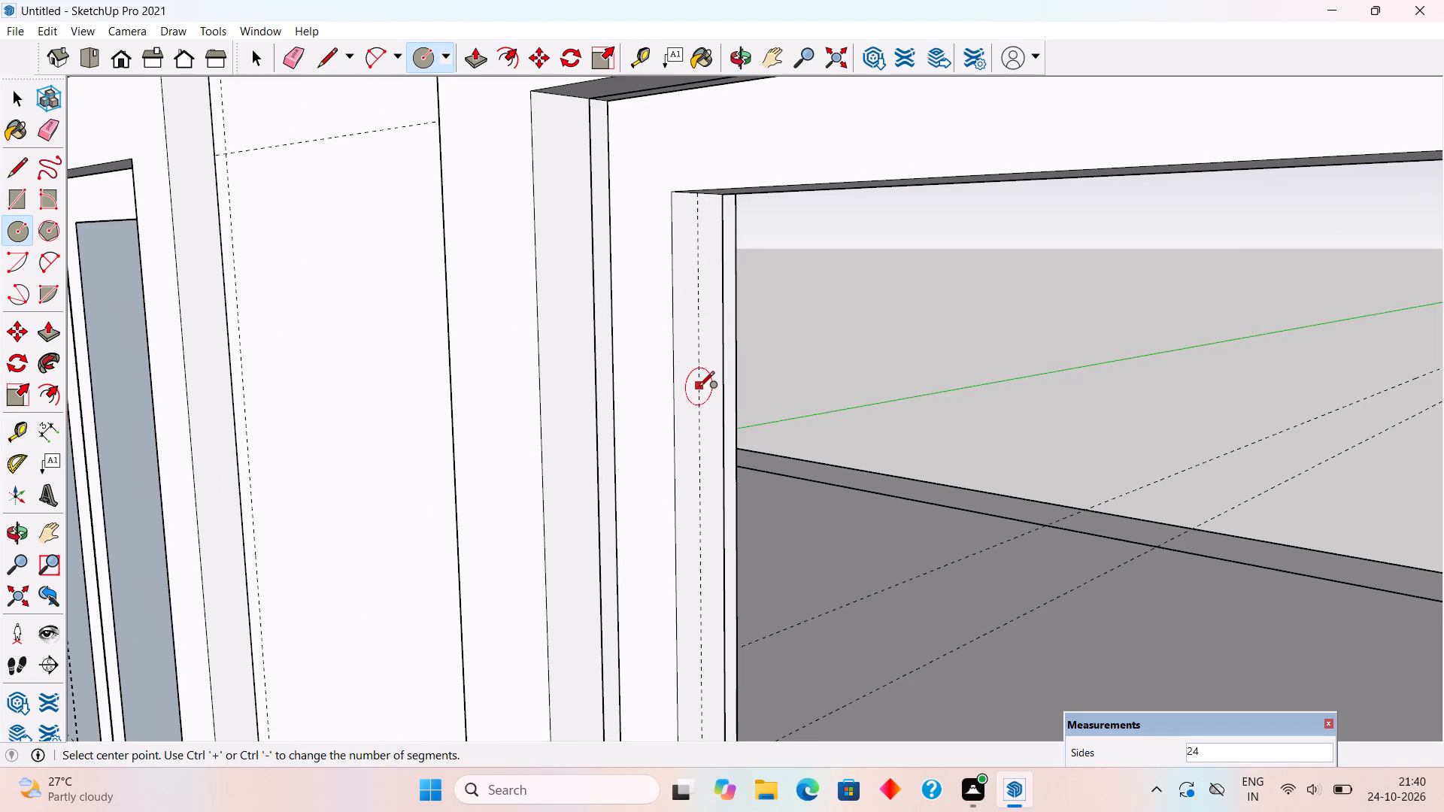
left_click(699, 390)
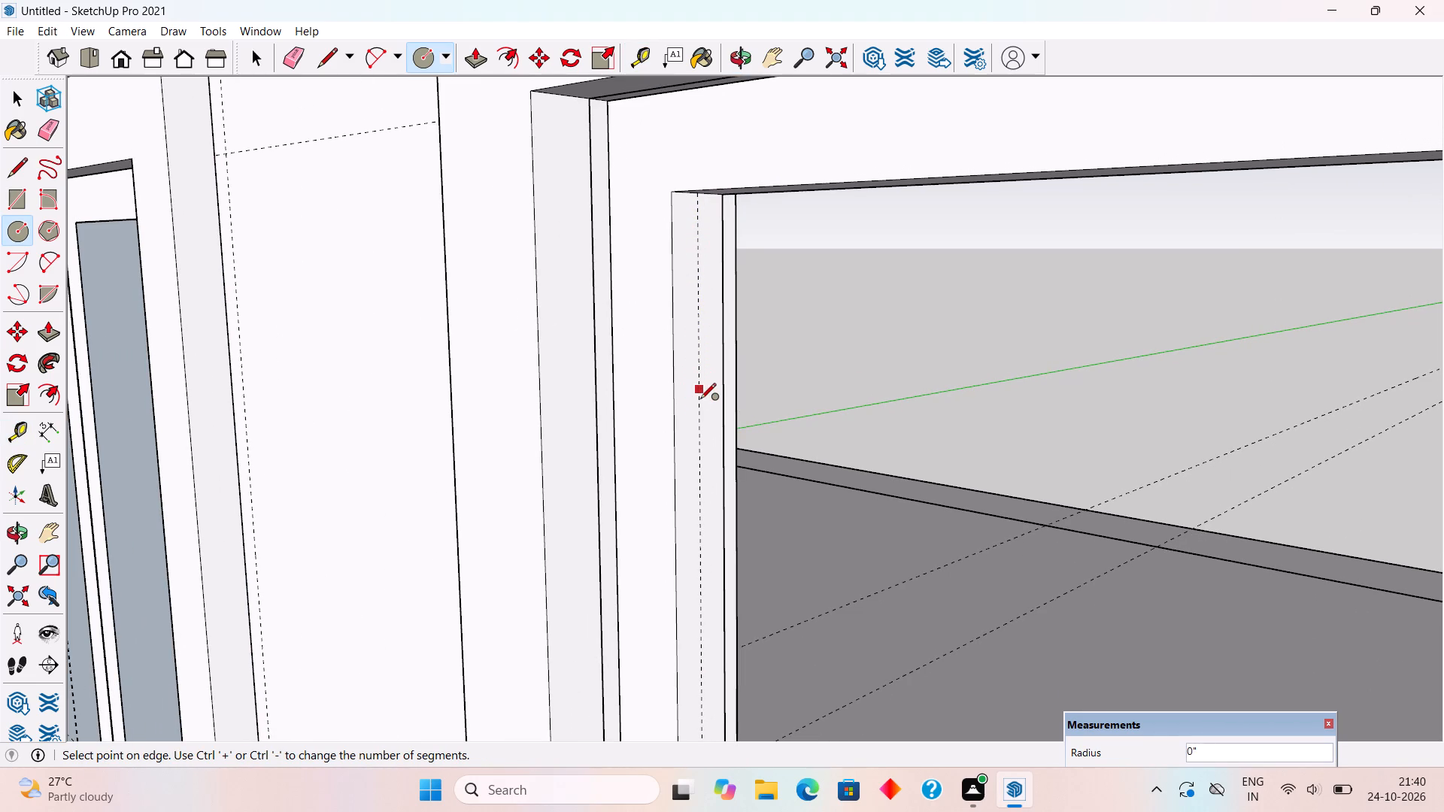
scroll(704, 405, "up", 7)
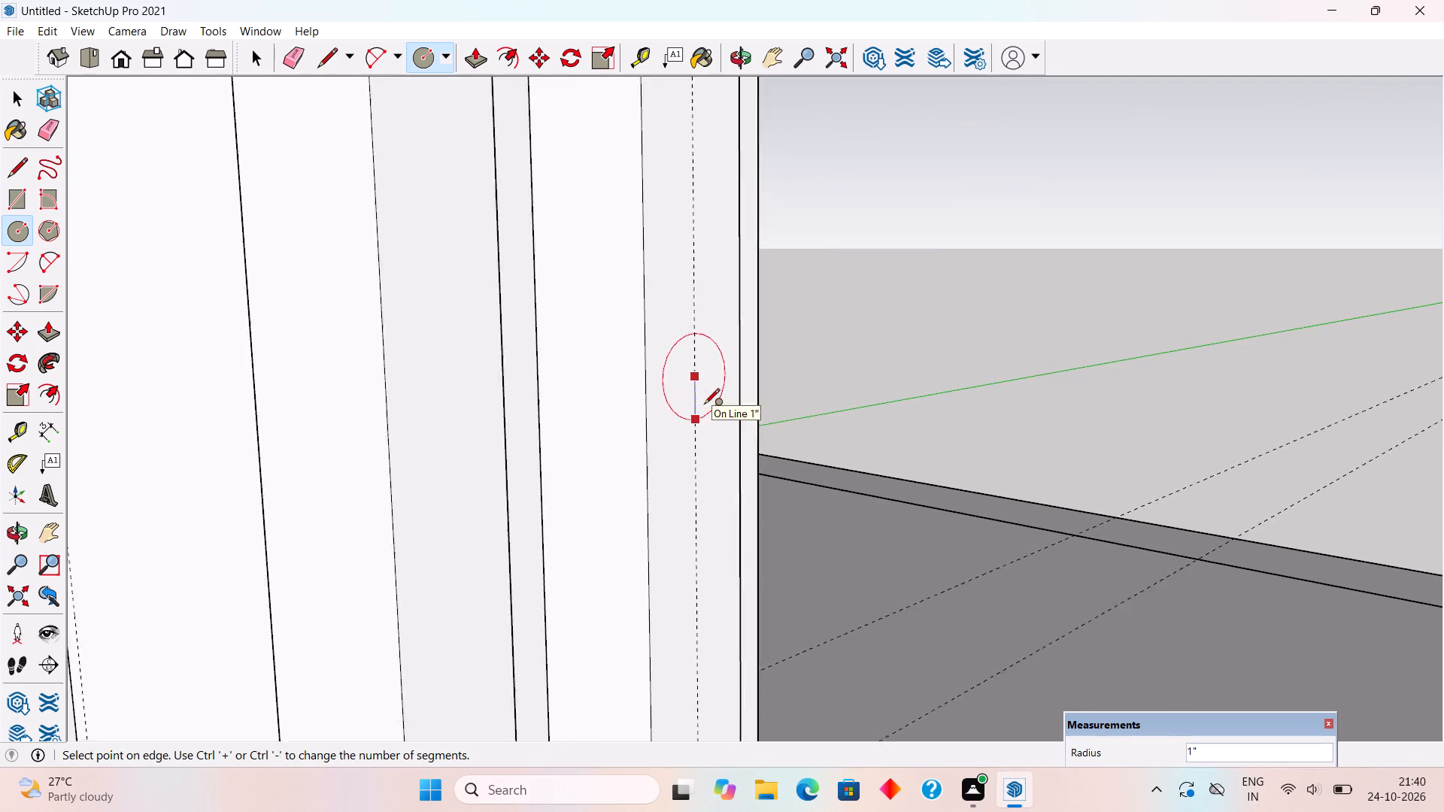
scroll(704, 405, "up", 2)
left_click(702, 392)
Extrude the circle 5' 4" across both panes to the opposite jamb as a horizontal round bar.
key("p")
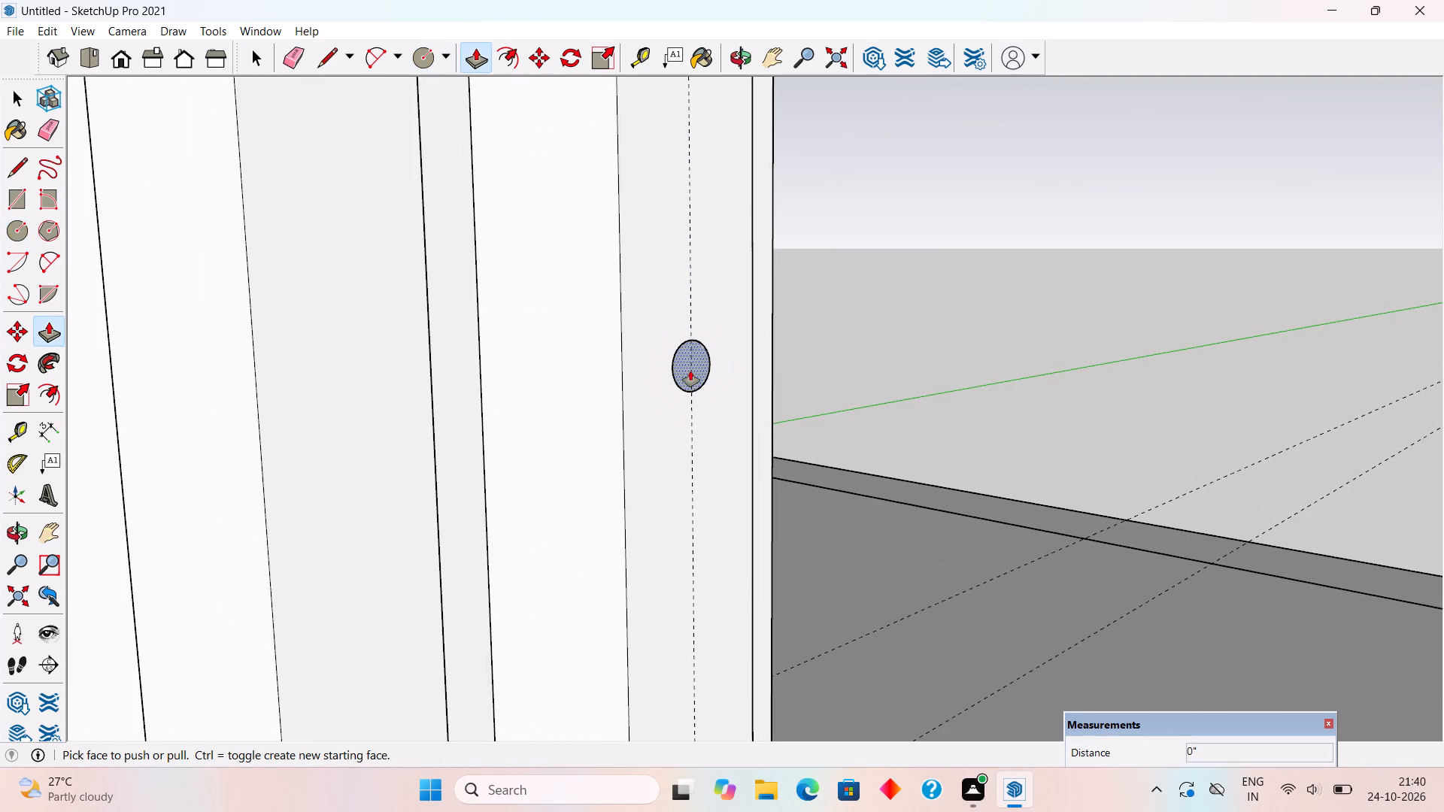
left_click(690, 370)
scroll(923, 390, "down", 19)
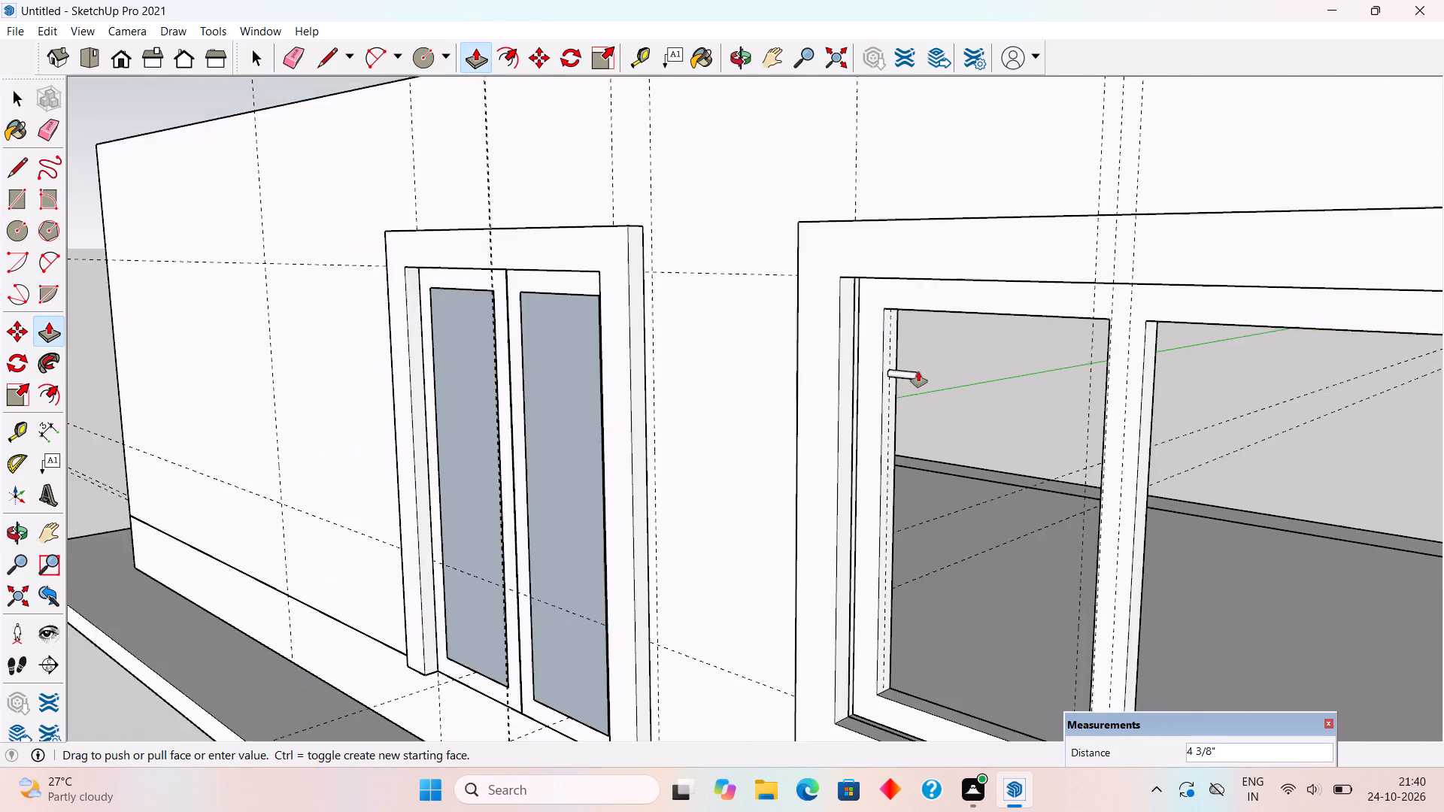
scroll(918, 370, "down", 3)
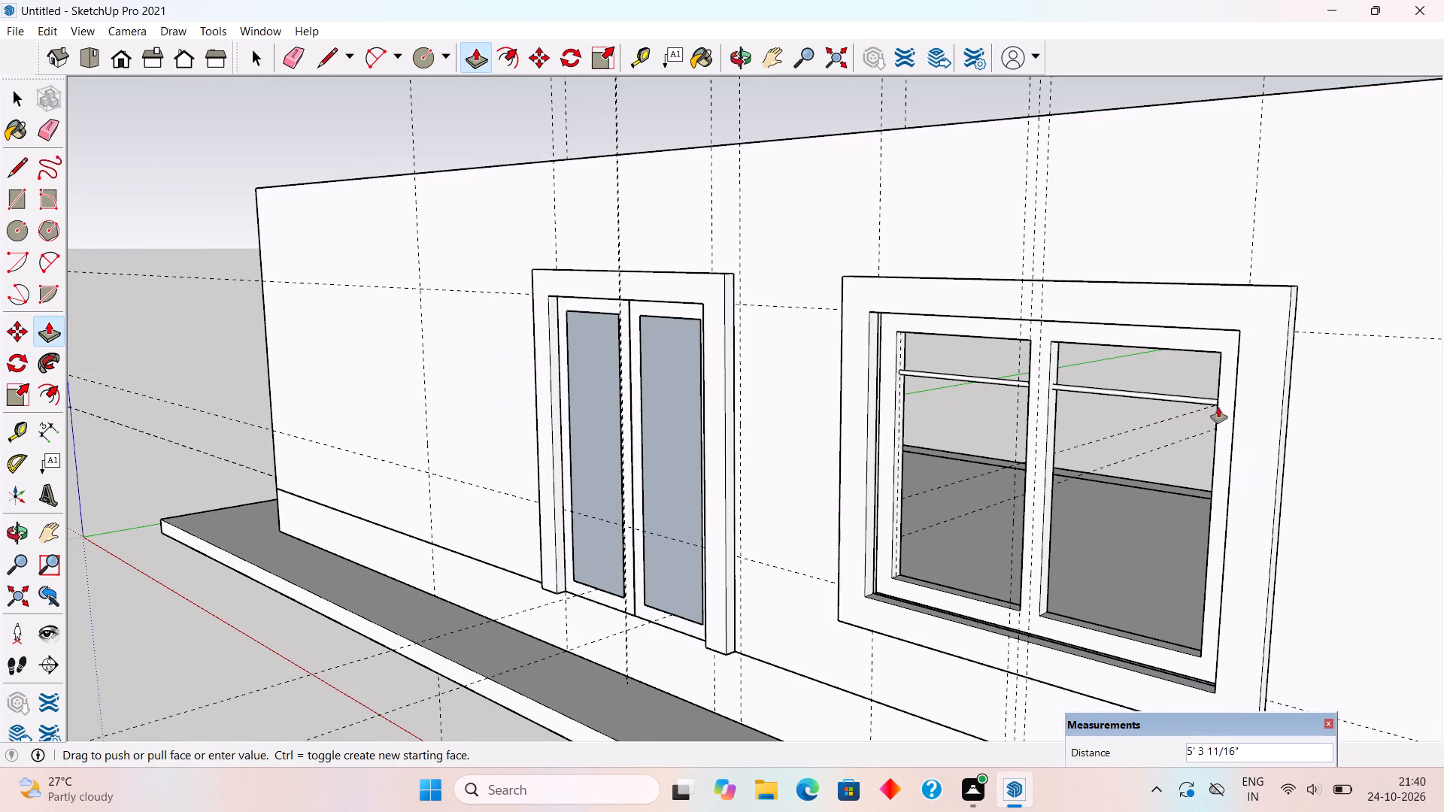
left_click(1220, 382)
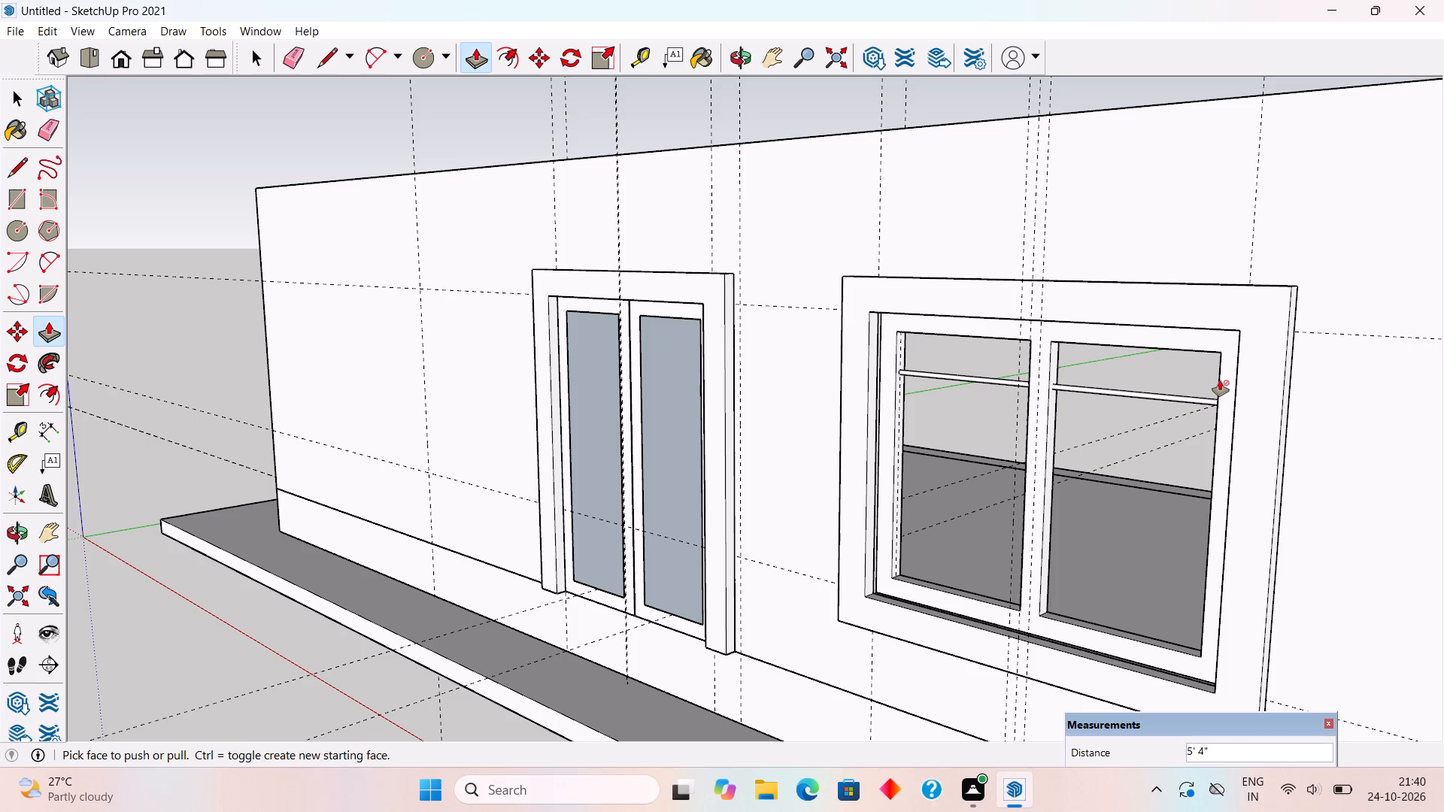
key("space")
Group the horizontal round bar with all its connected faces and edges.
scroll(796, 385, "down", 1)
middle_click_drag(789, 414, 1088, 453)
scroll(1204, 280, "up", 6)
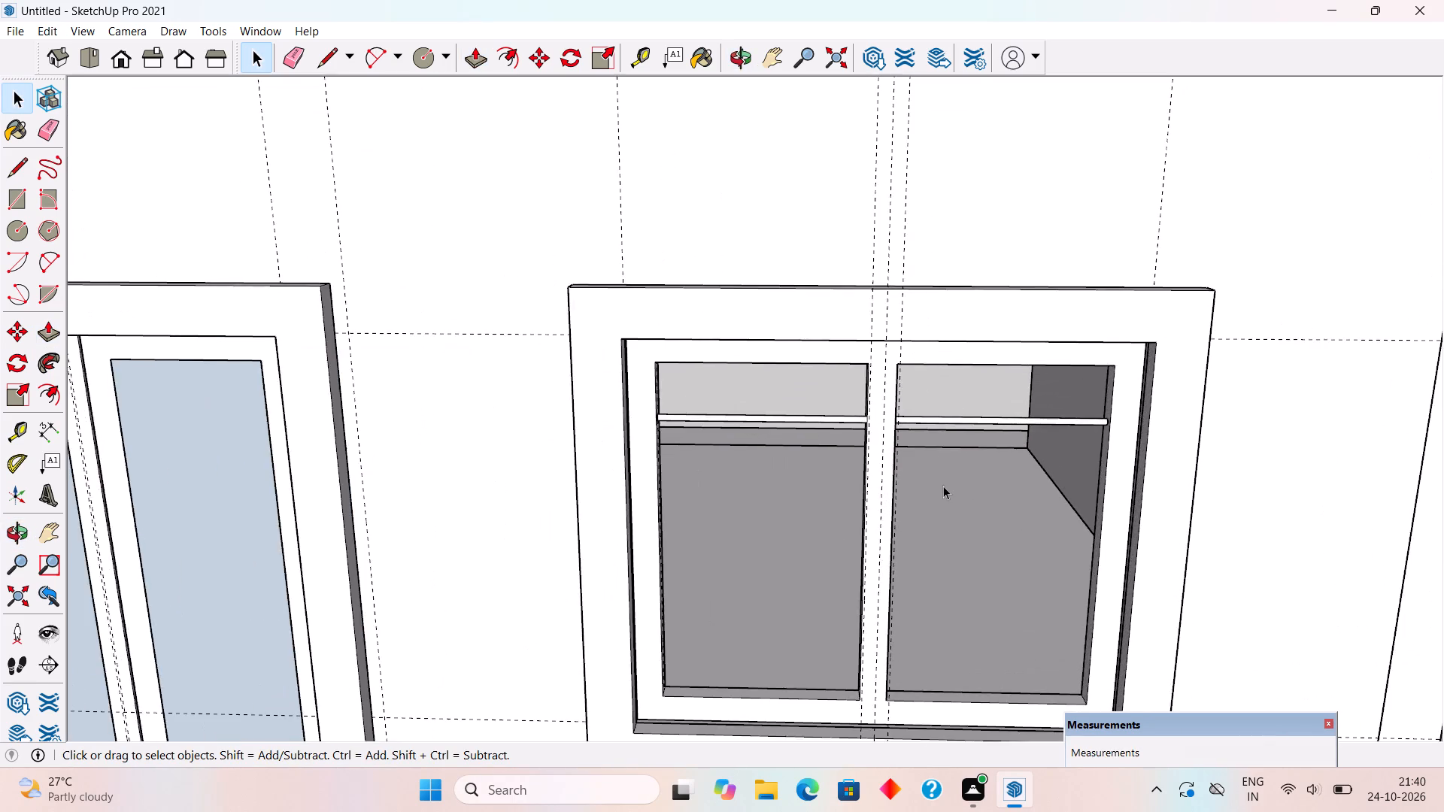
scroll(941, 487, "up", 3)
triple_click(912, 313)
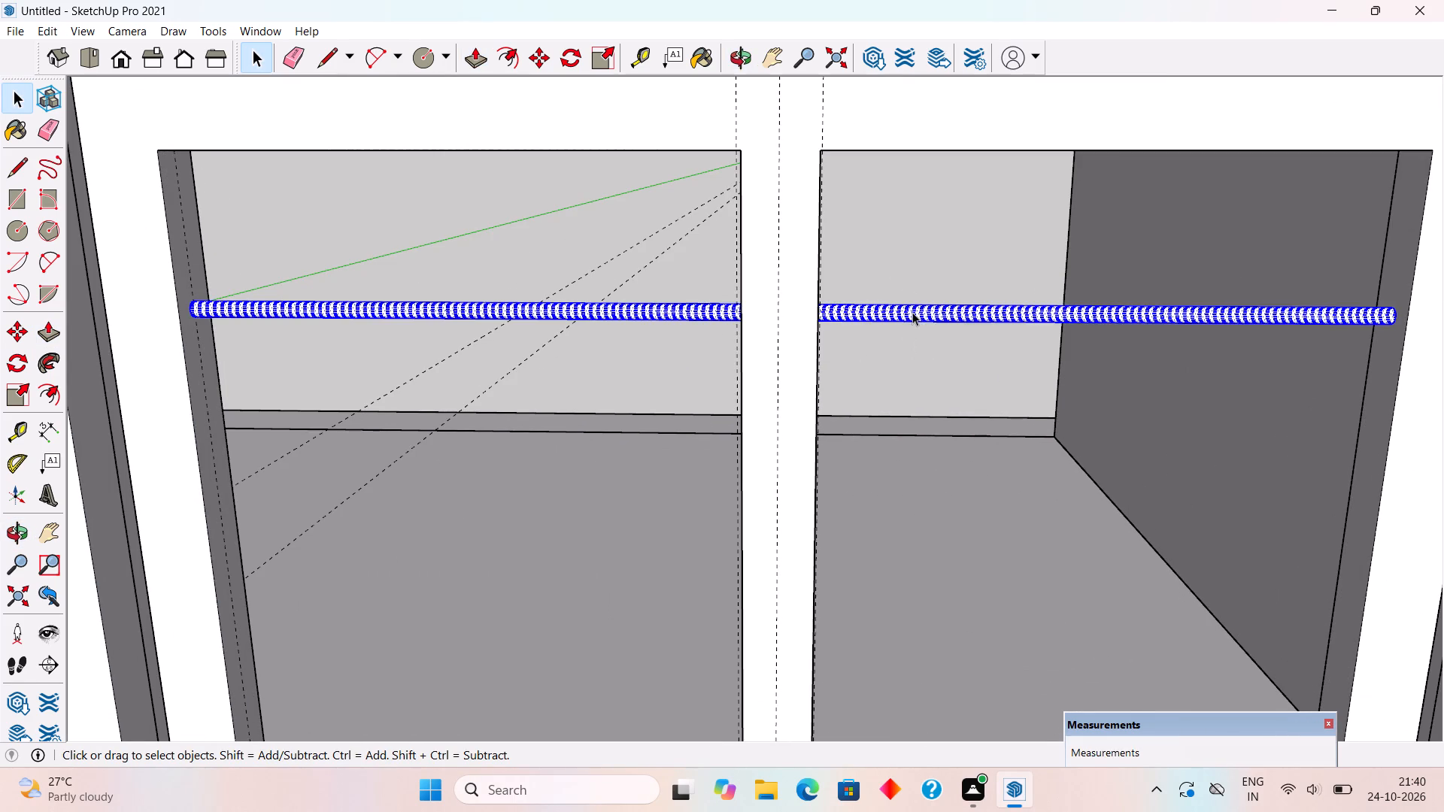
right_click(912, 312)
left_click(963, 462)
Copy the bar about 2' 8" down the window and divide the gap into 3 equal spacings of bars.
scroll(959, 438, "down", 4)
key("m")
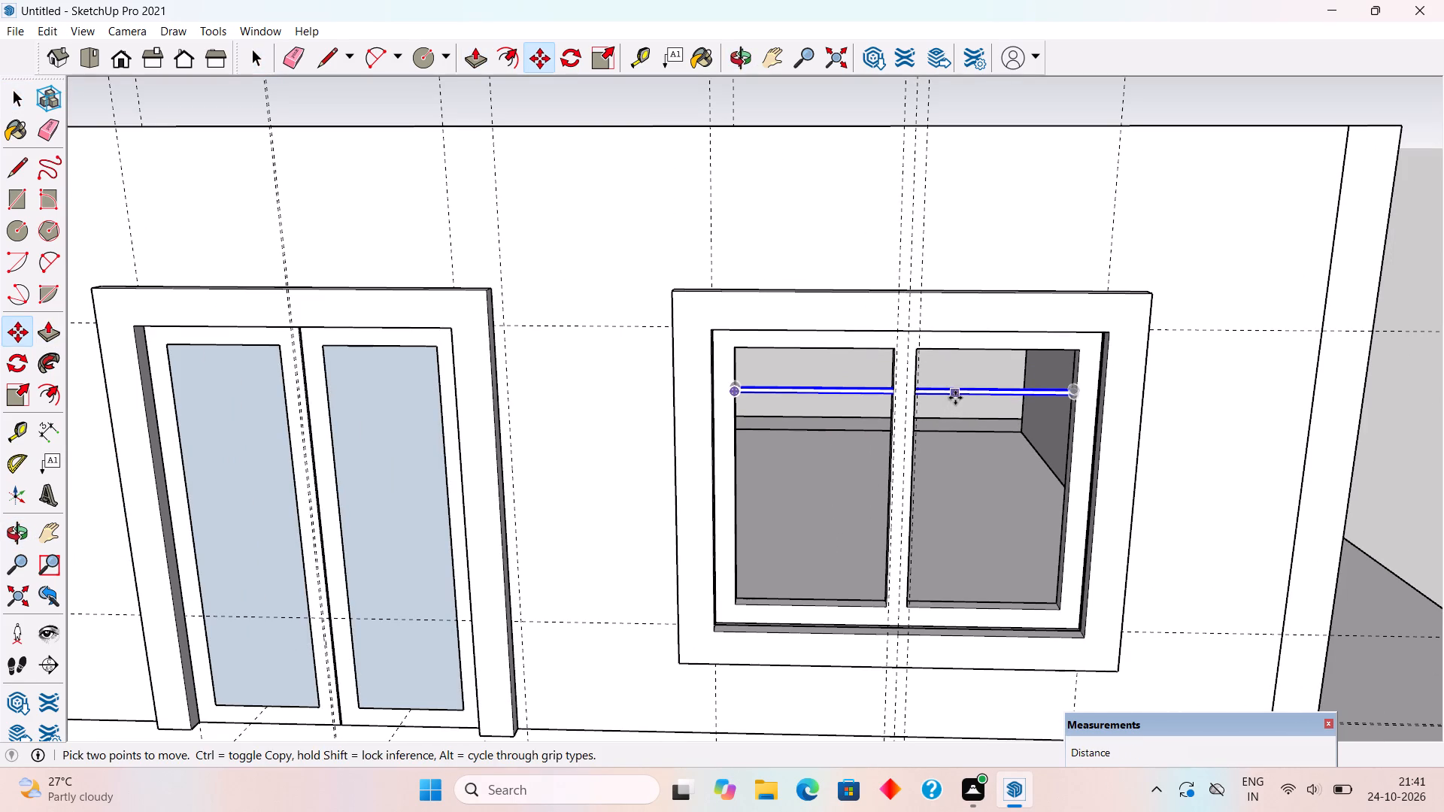
left_click(955, 396)
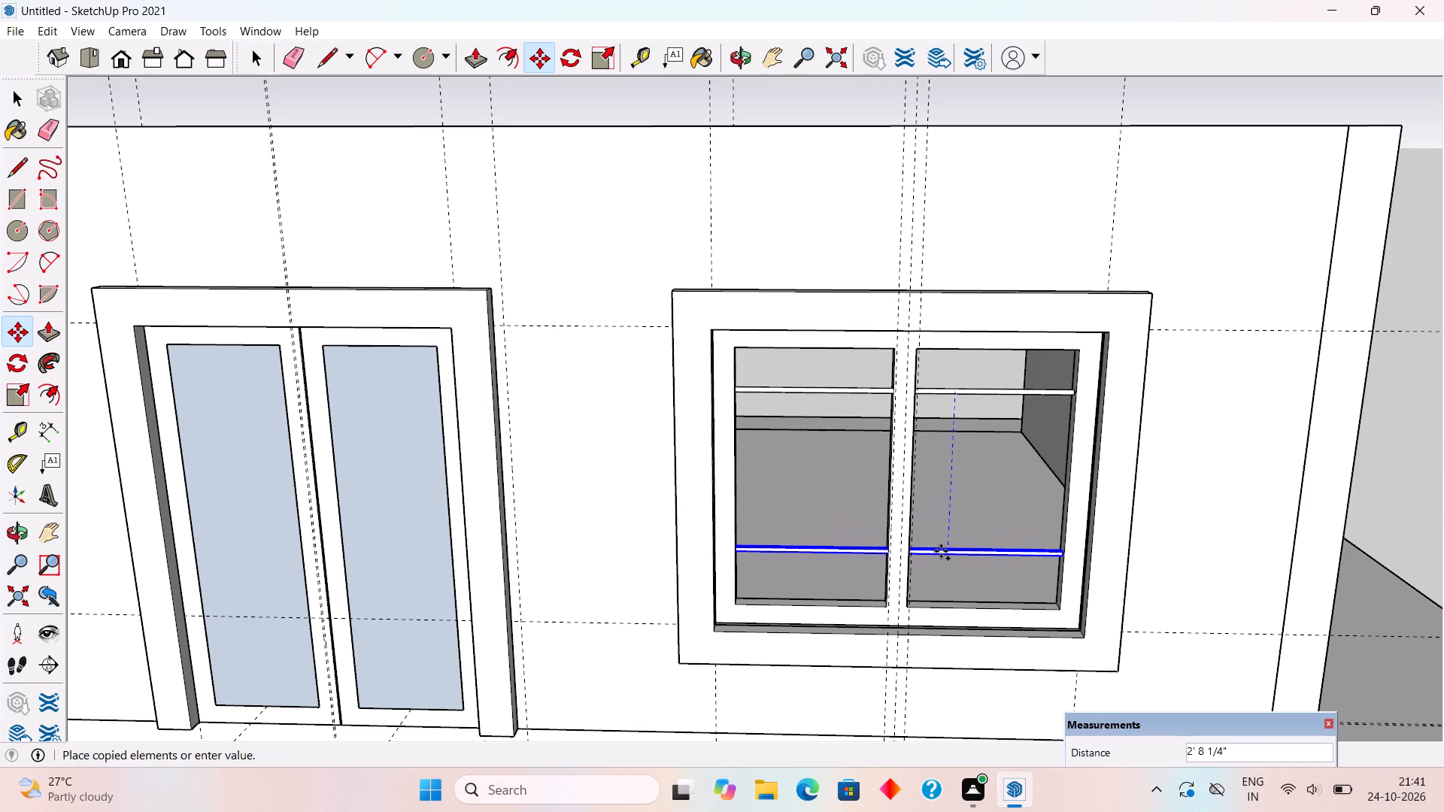
left_click(941, 550)
type("x3")
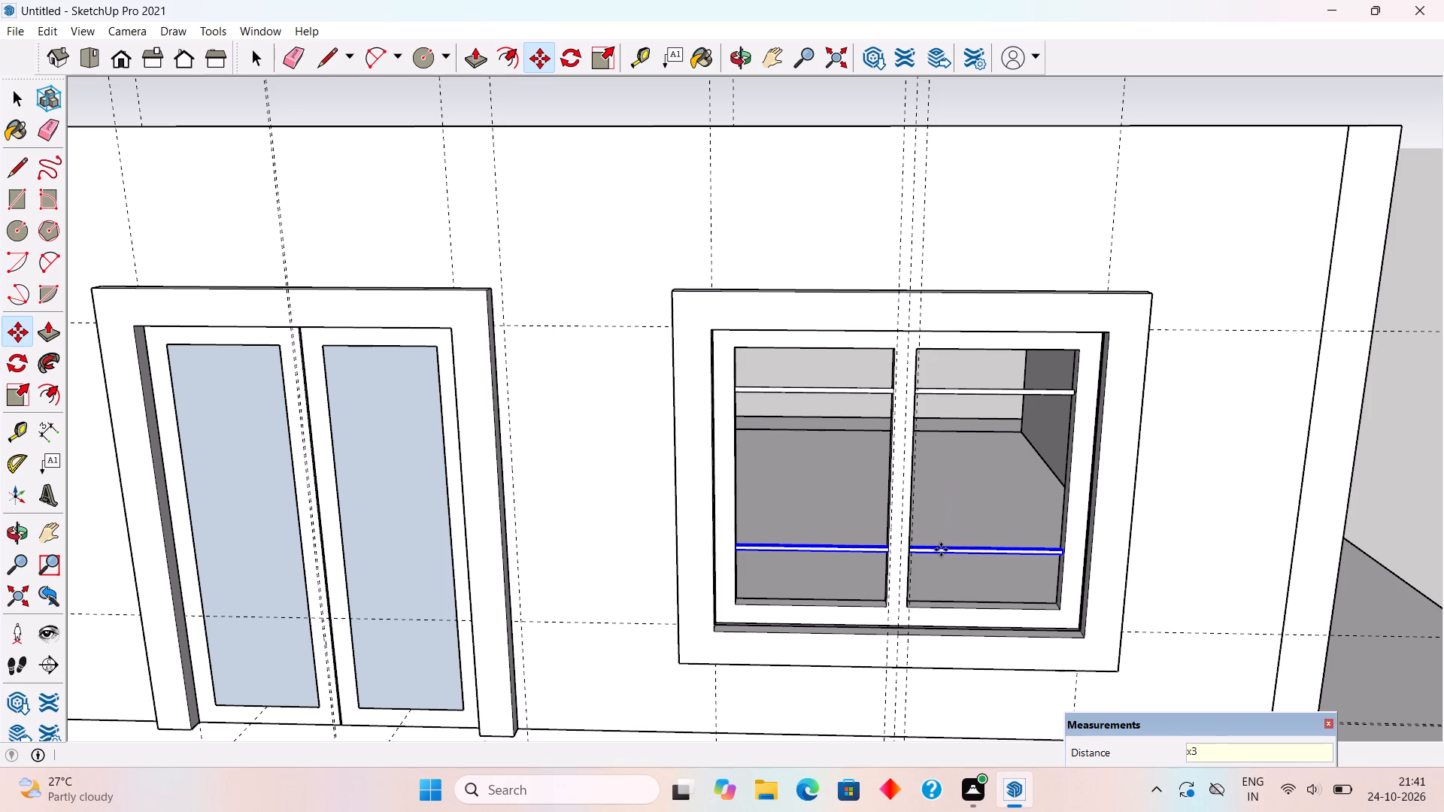
key("BackSpace")
key("BackSpace")
key("slash")
key("3")
key("Return")
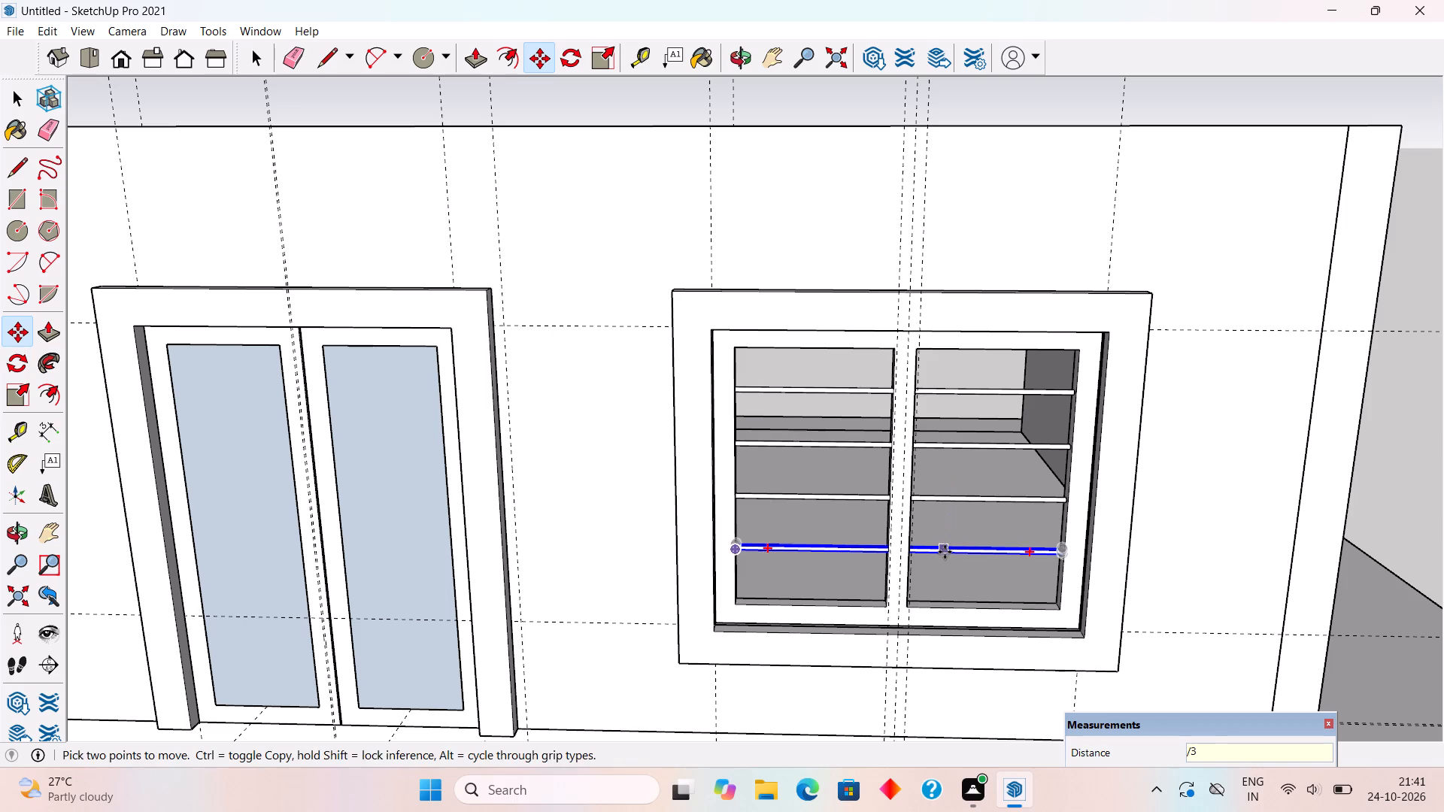
key("space")
Examine the window with its row of horizontal bars from the front and from above.
scroll(947, 670, "down", 1)
middle_click_drag(944, 615, 935, 514)
scroll(932, 514, "up", 1)
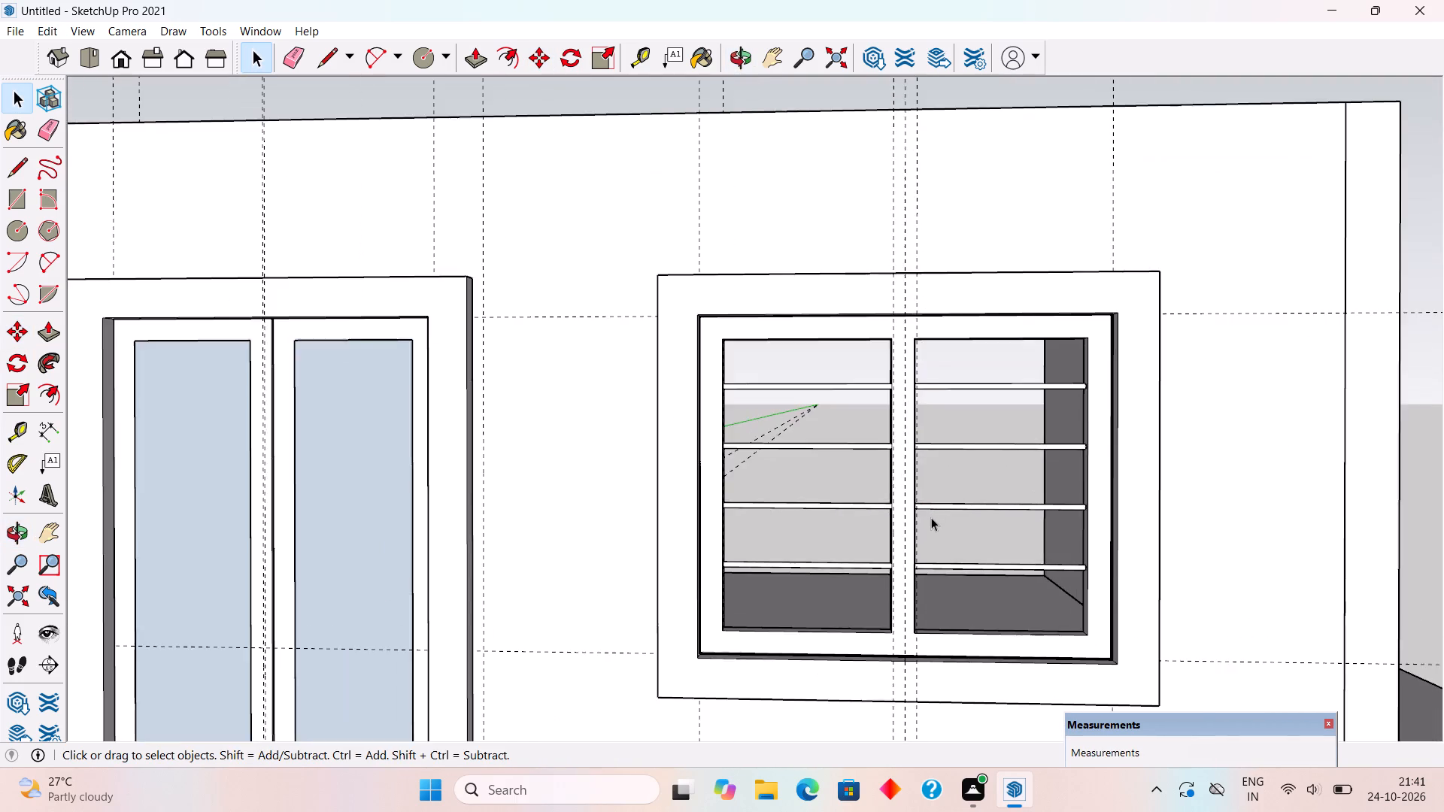
scroll(931, 517, "up", 2)
middle_click_drag(925, 532, 922, 553)
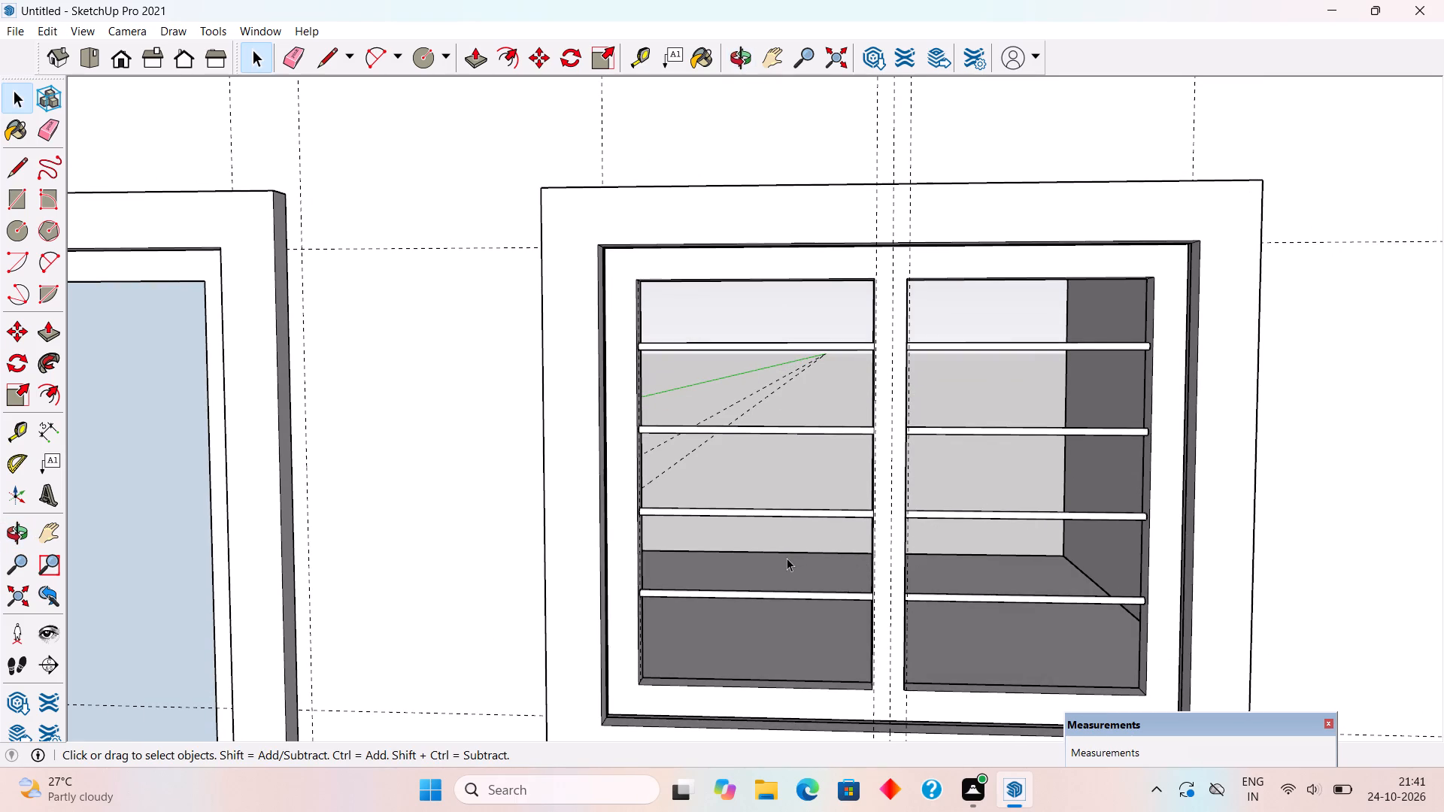
middle_click_drag(782, 548, 776, 617)
scroll(764, 428, "down", 4)
middle_click_drag(765, 489, 784, 625)
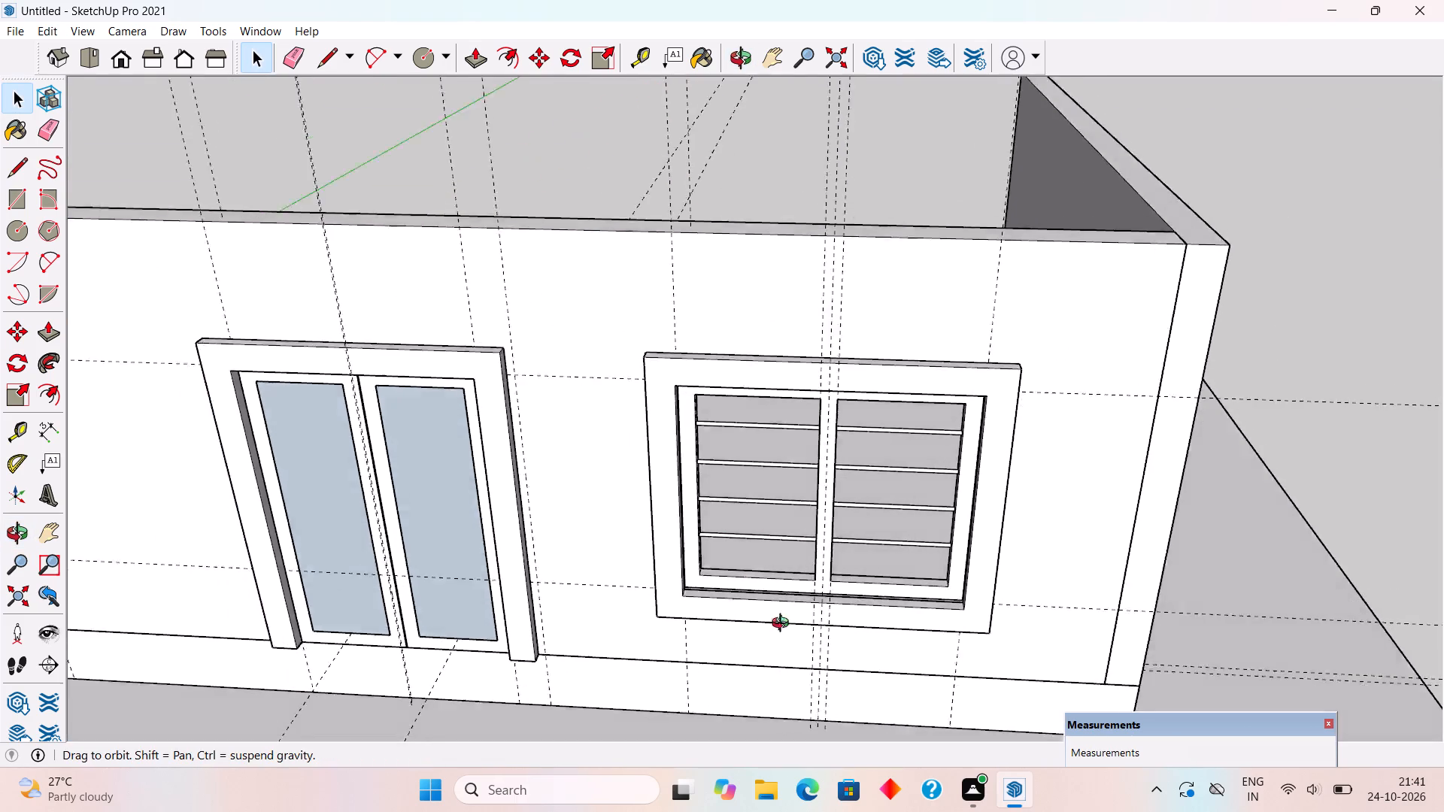
Add a guide lengthwise along the bottom reveal of the window openings, in line with the guide on the jamb.
middle_click_drag(784, 625, 799, 655)
scroll(818, 643, "up", 10)
middle_click_drag(784, 529, 784, 603)
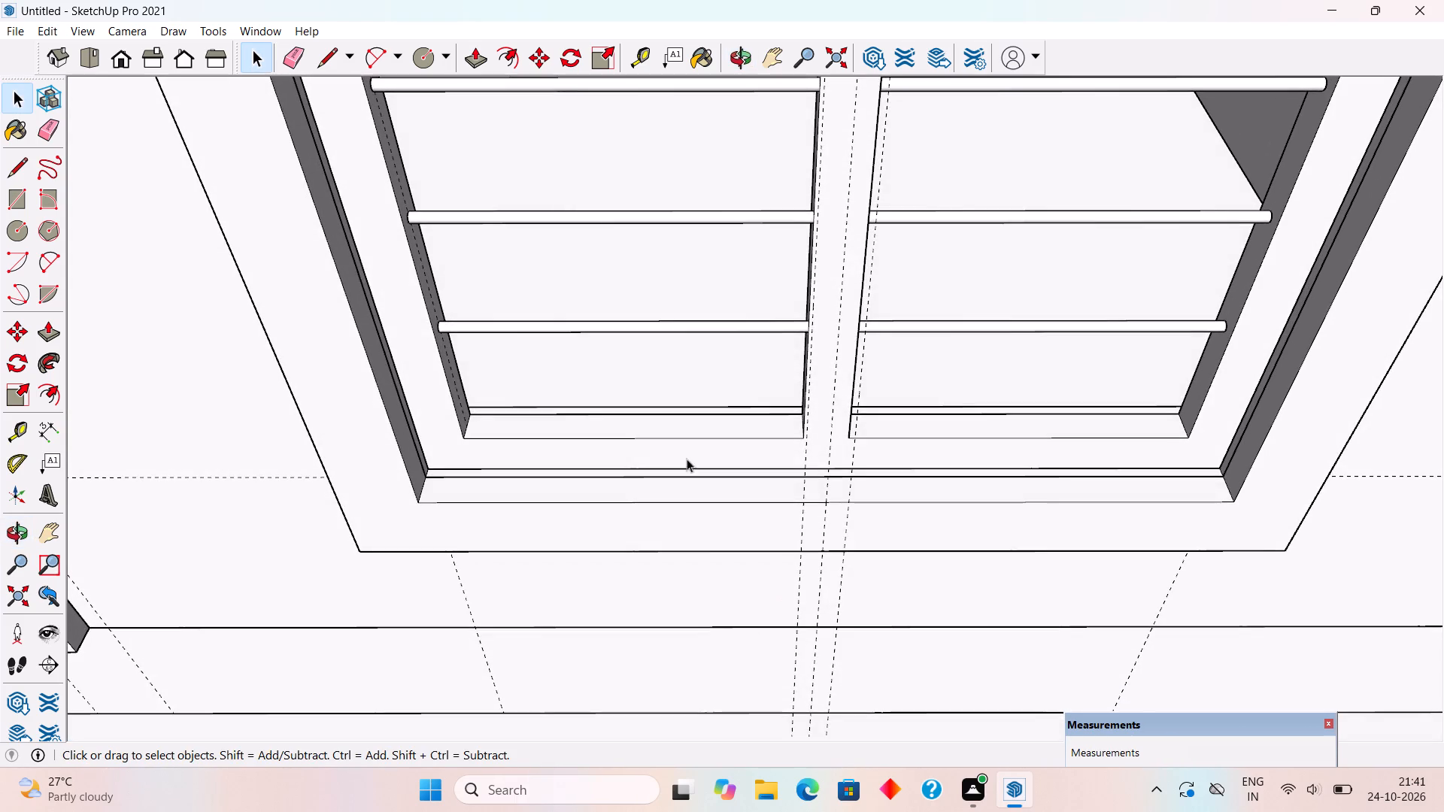
scroll(686, 450, "up", 3)
middle_click_drag(684, 430, 689, 471)
scroll(689, 464, "up", 1)
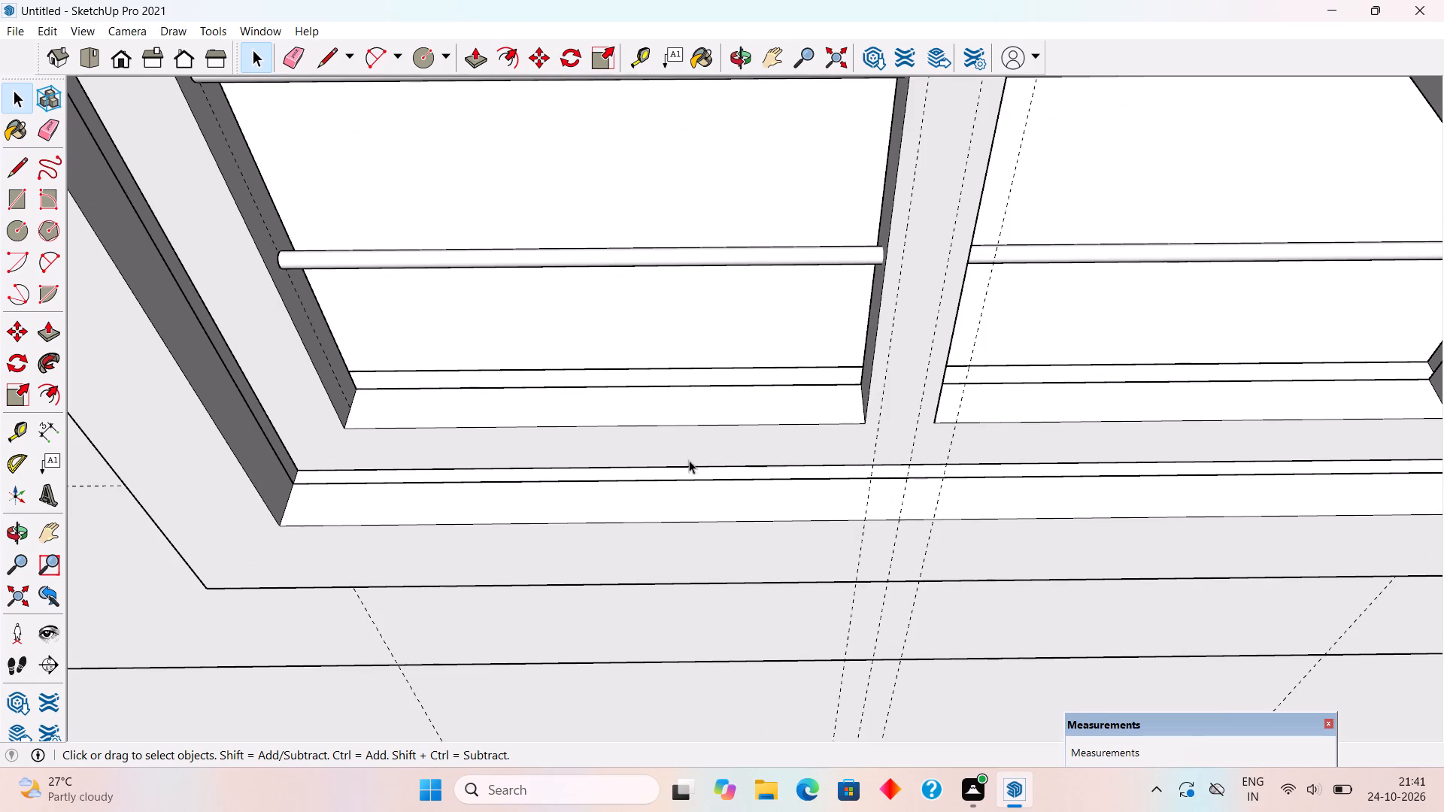
key("t")
left_click(360, 427)
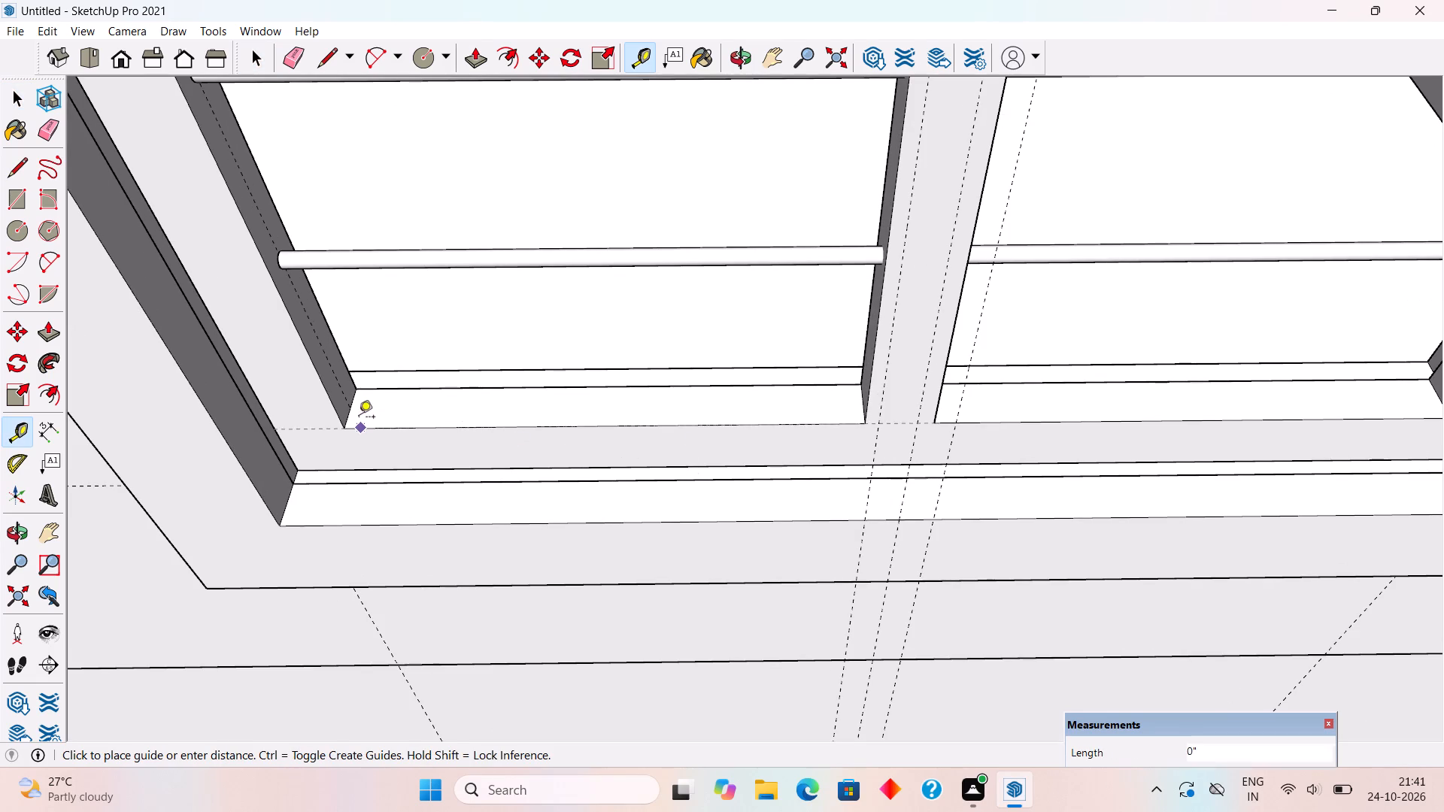
scroll(355, 403, "up", 3)
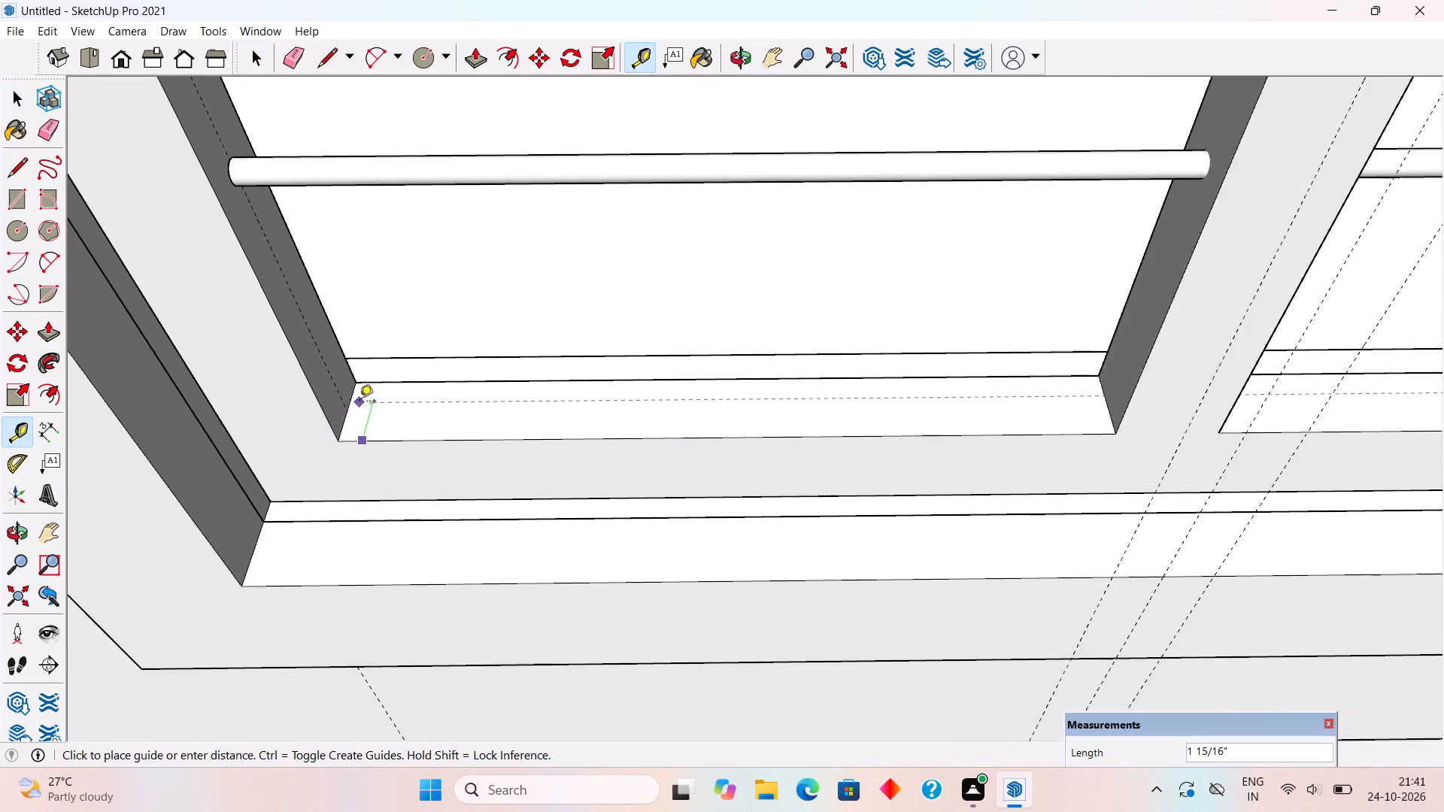
scroll(359, 402, "up", 5)
left_click(341, 408)
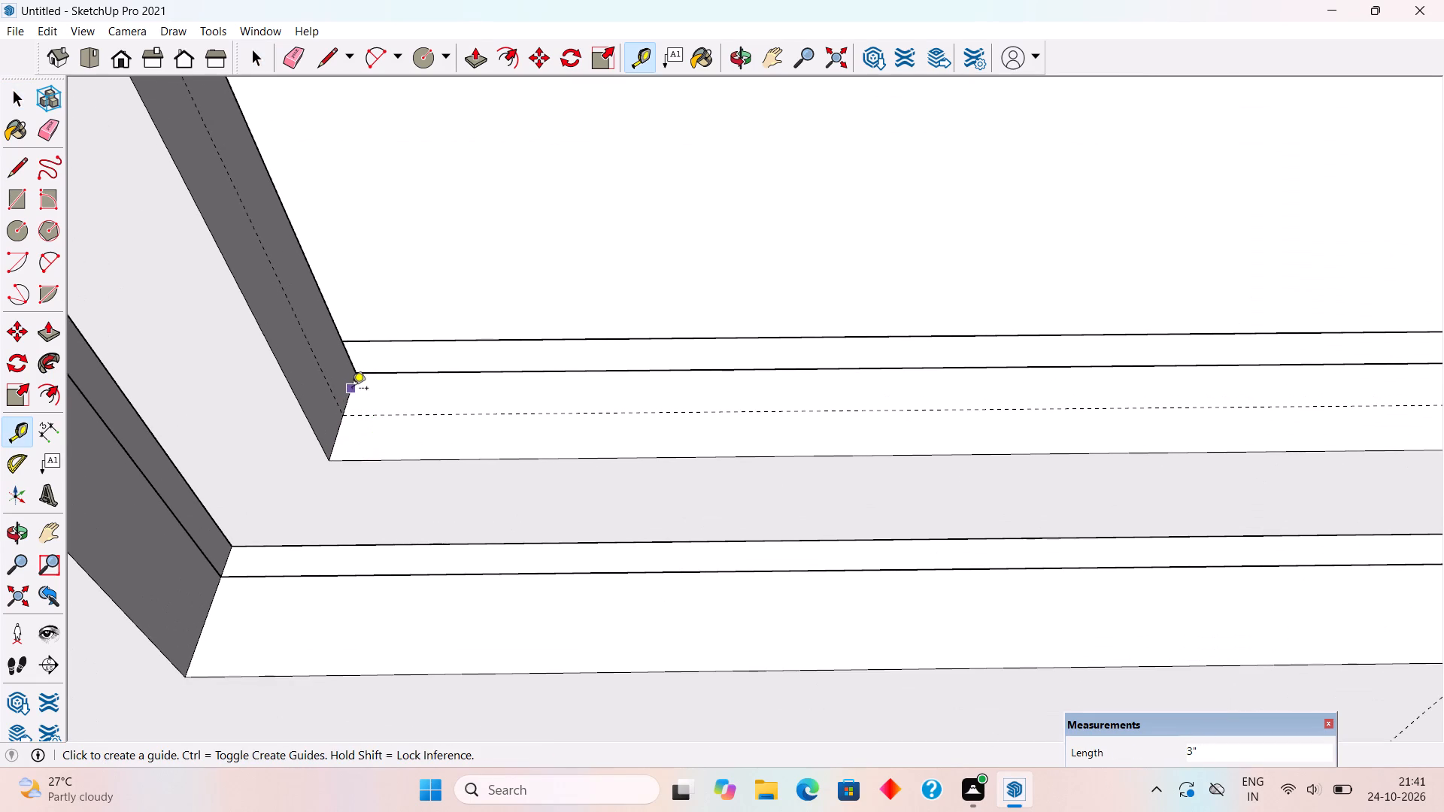
Add a guide through the midpoint of the sill edge in both the left and the right pane opening.
left_click(352, 389)
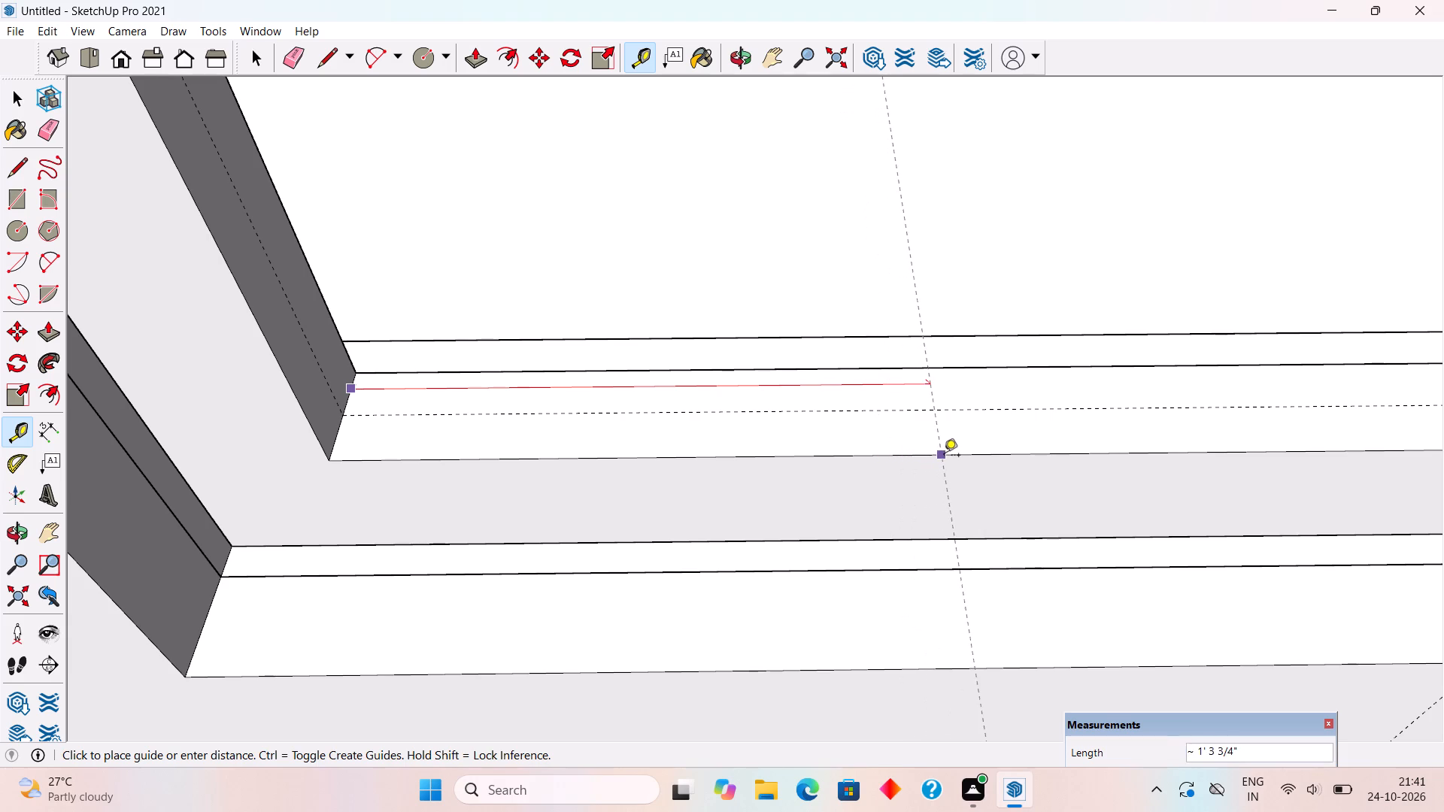
left_click(906, 456)
scroll(541, 443, "down", 4)
scroll(468, 451, "down", 3)
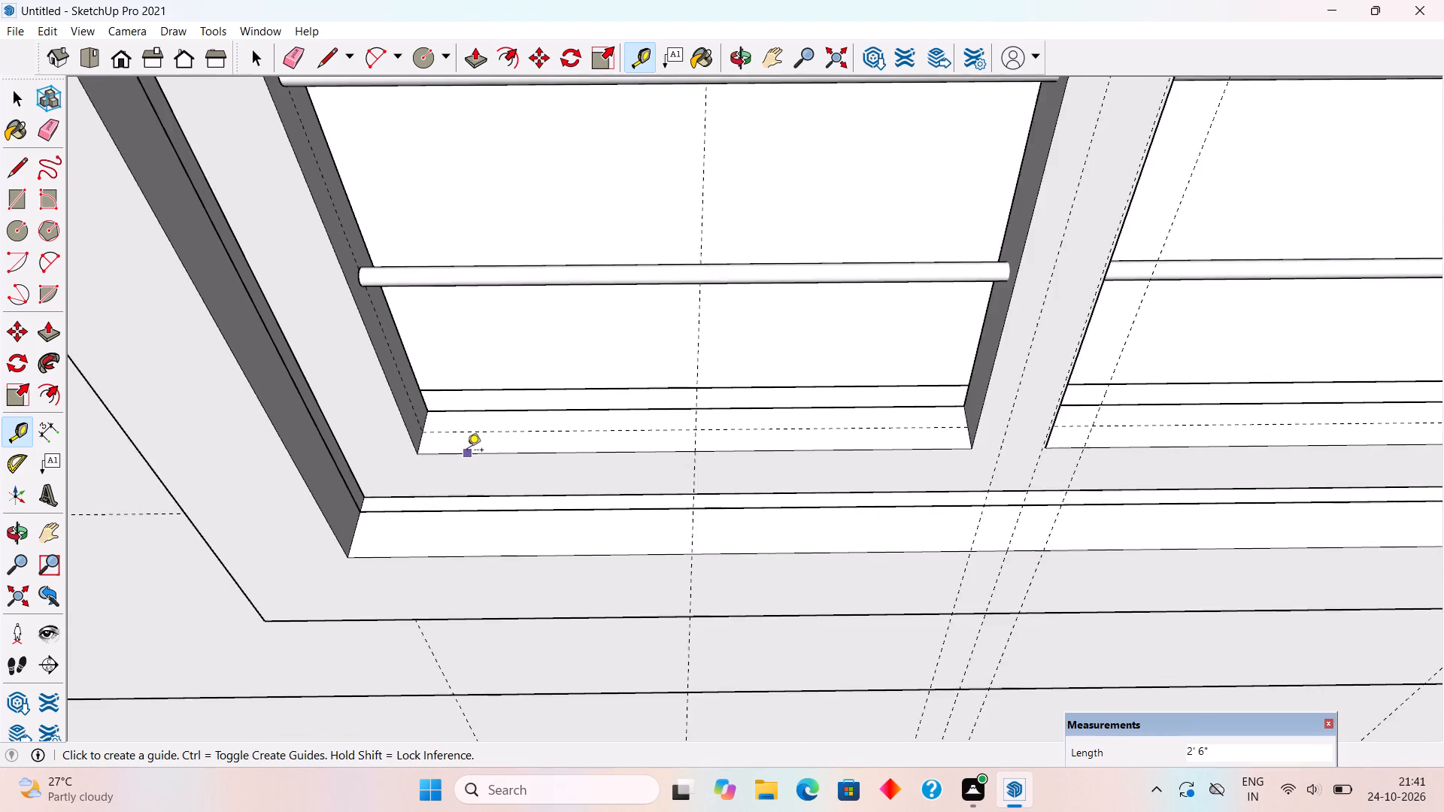
scroll(467, 451, "down", 4)
scroll(1398, 463, "up", 4)
scroll(1336, 438, "up", 8)
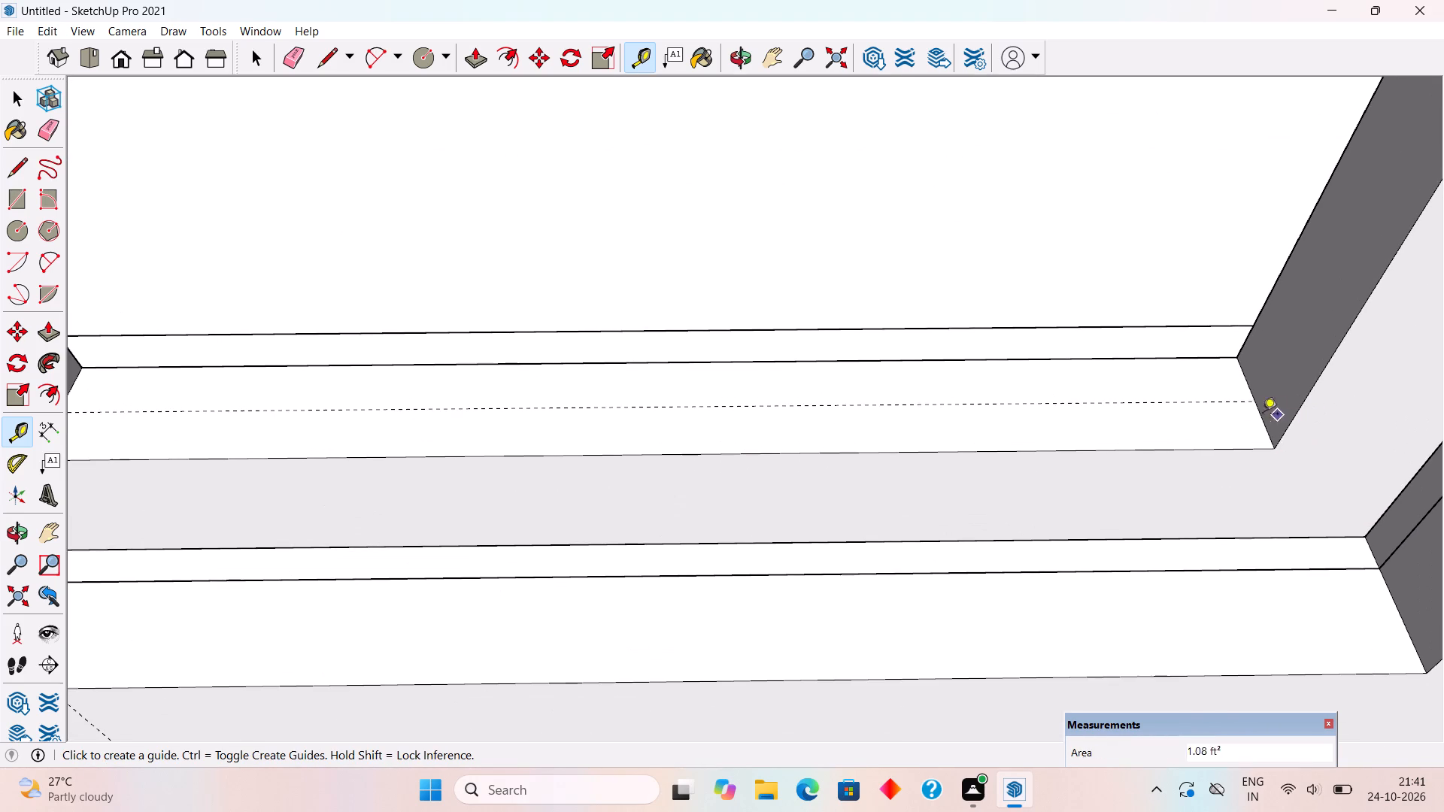
left_click(1262, 414)
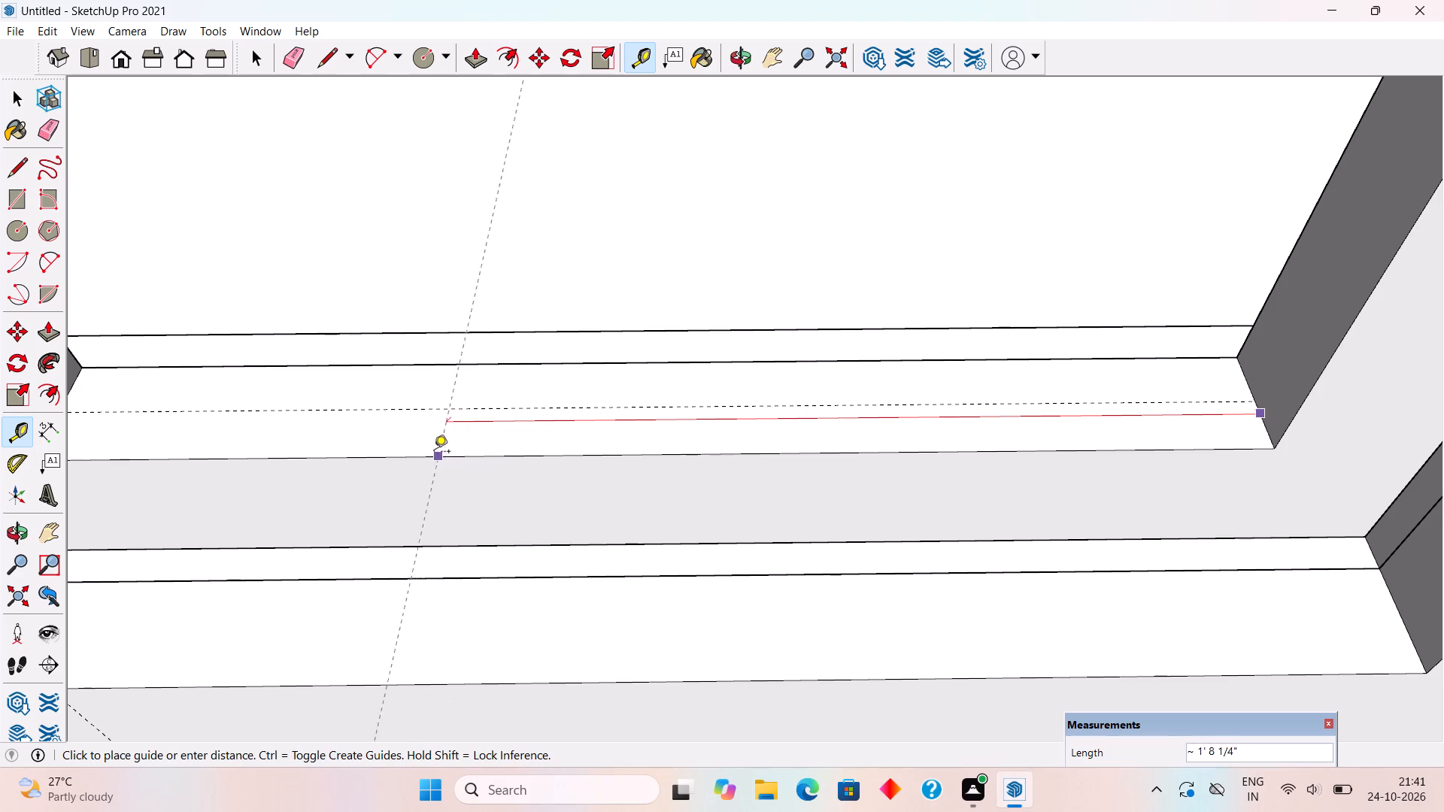
scroll(385, 447, "down", 6)
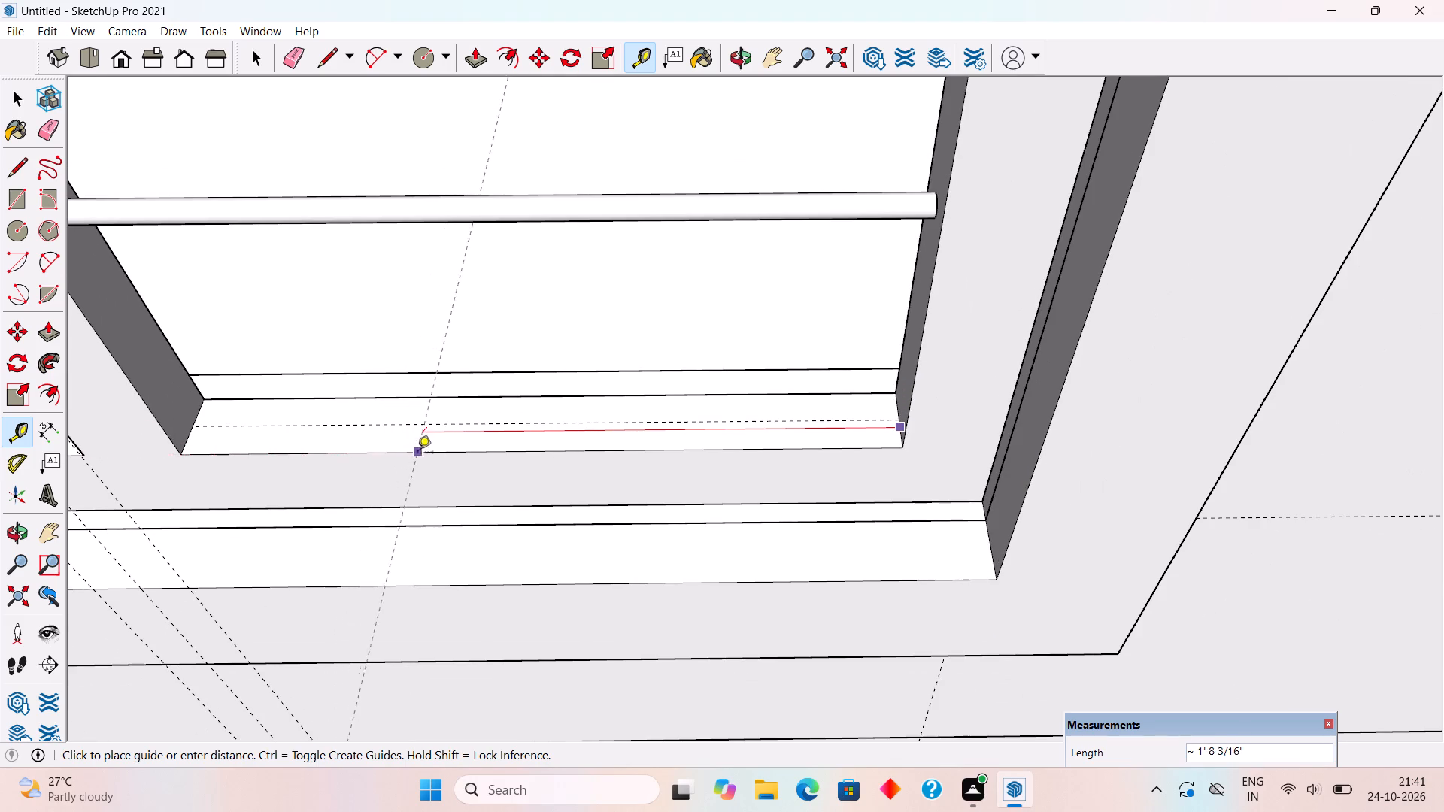
left_click(545, 453)
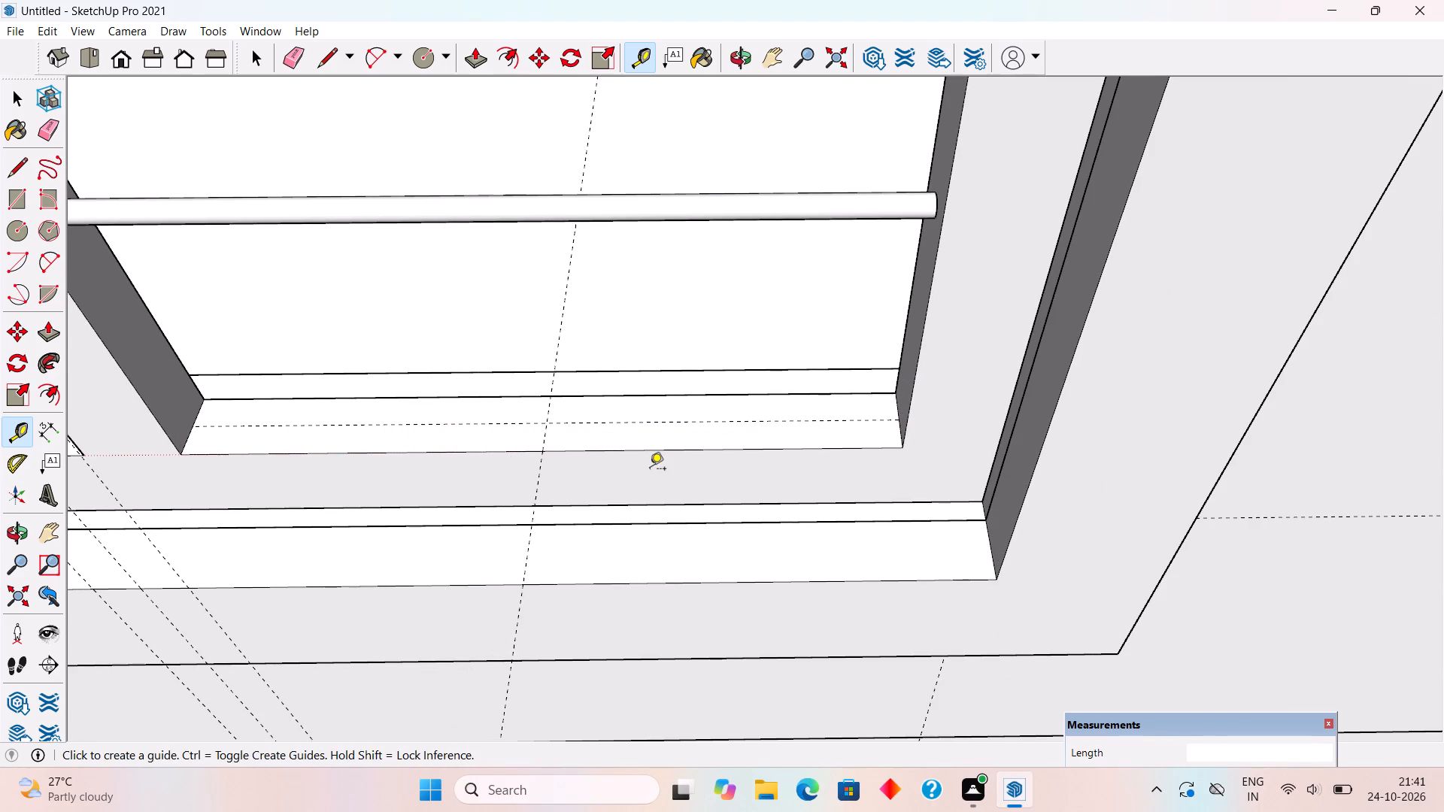
Draw a circle of about 7/16" radius where the guides cross on the right pane's bottom reveal.
key("c")
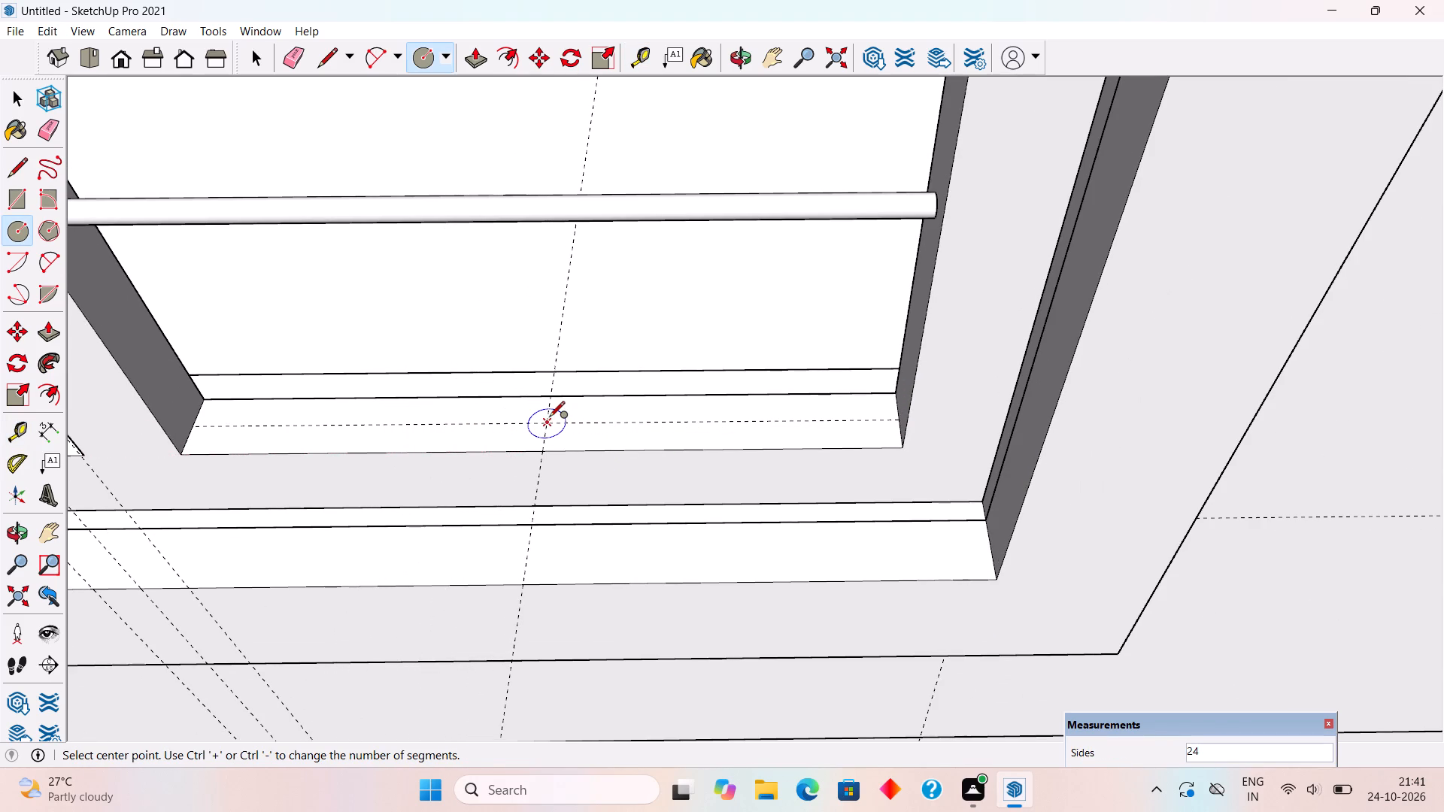
left_click(549, 418)
scroll(554, 429, "up", 2)
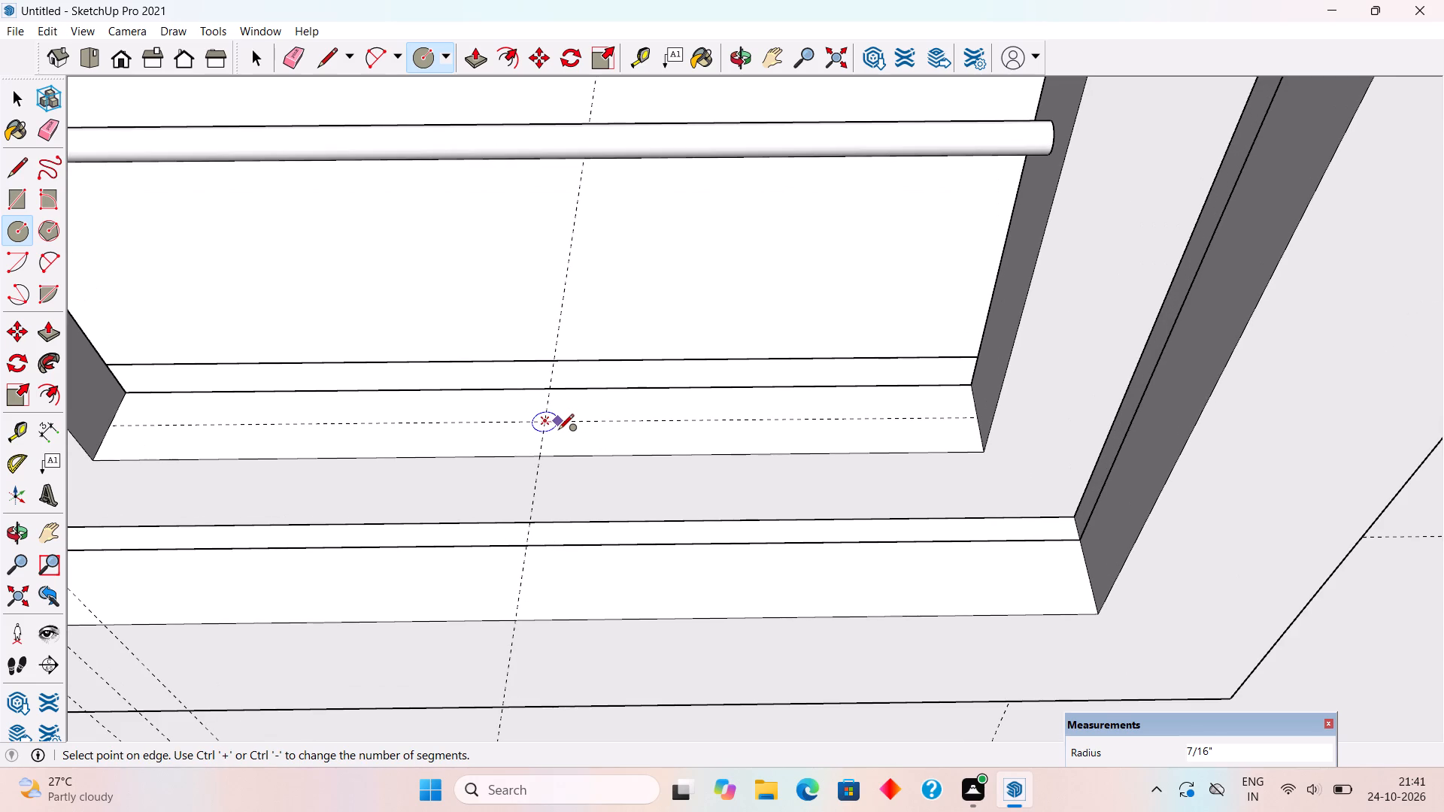
left_click(558, 431)
Extrude the circle 4' 4" up to the top of the opening as a vertical round bar.
key("p")
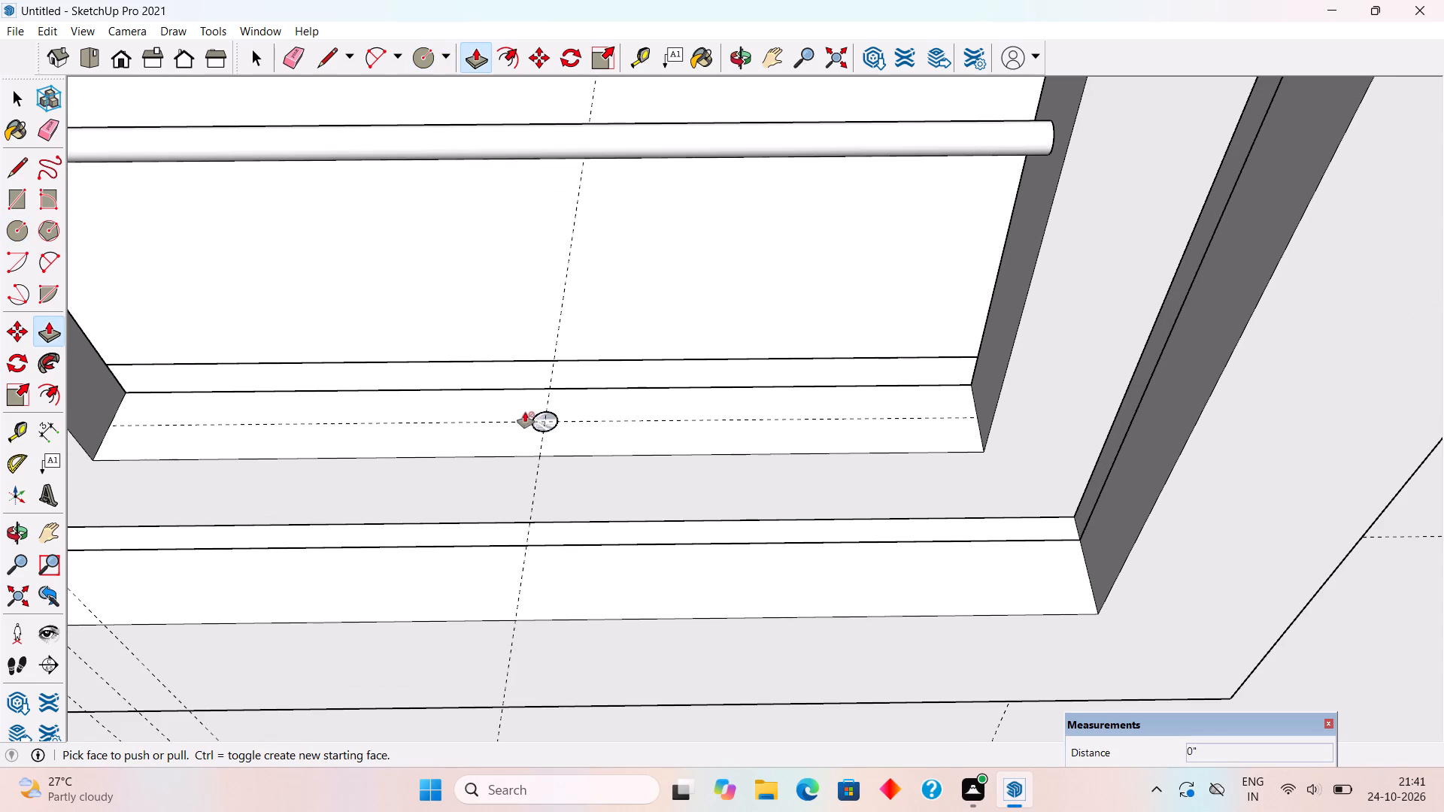
left_click(538, 420)
scroll(546, 391, "down", 8)
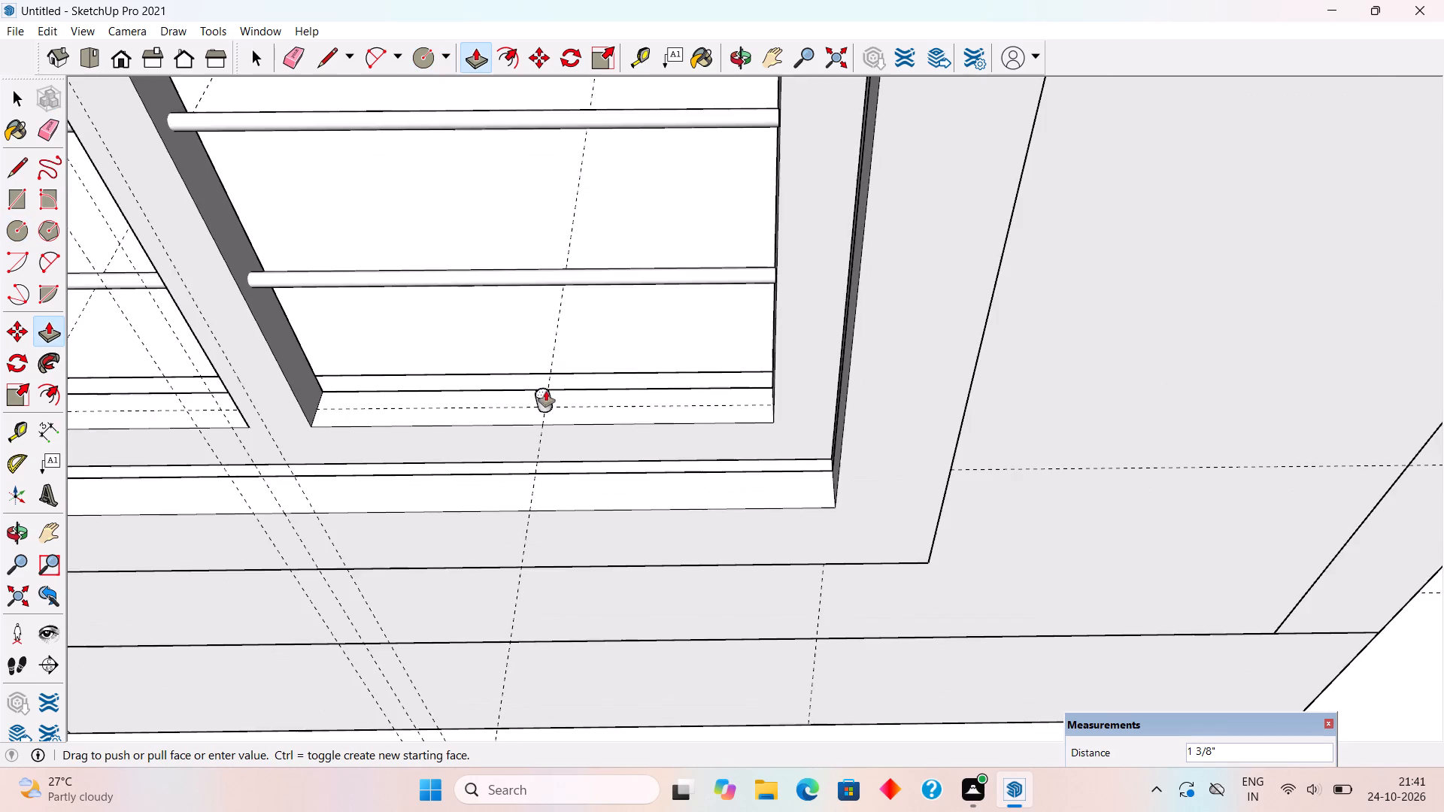
scroll(546, 391, "down", 10)
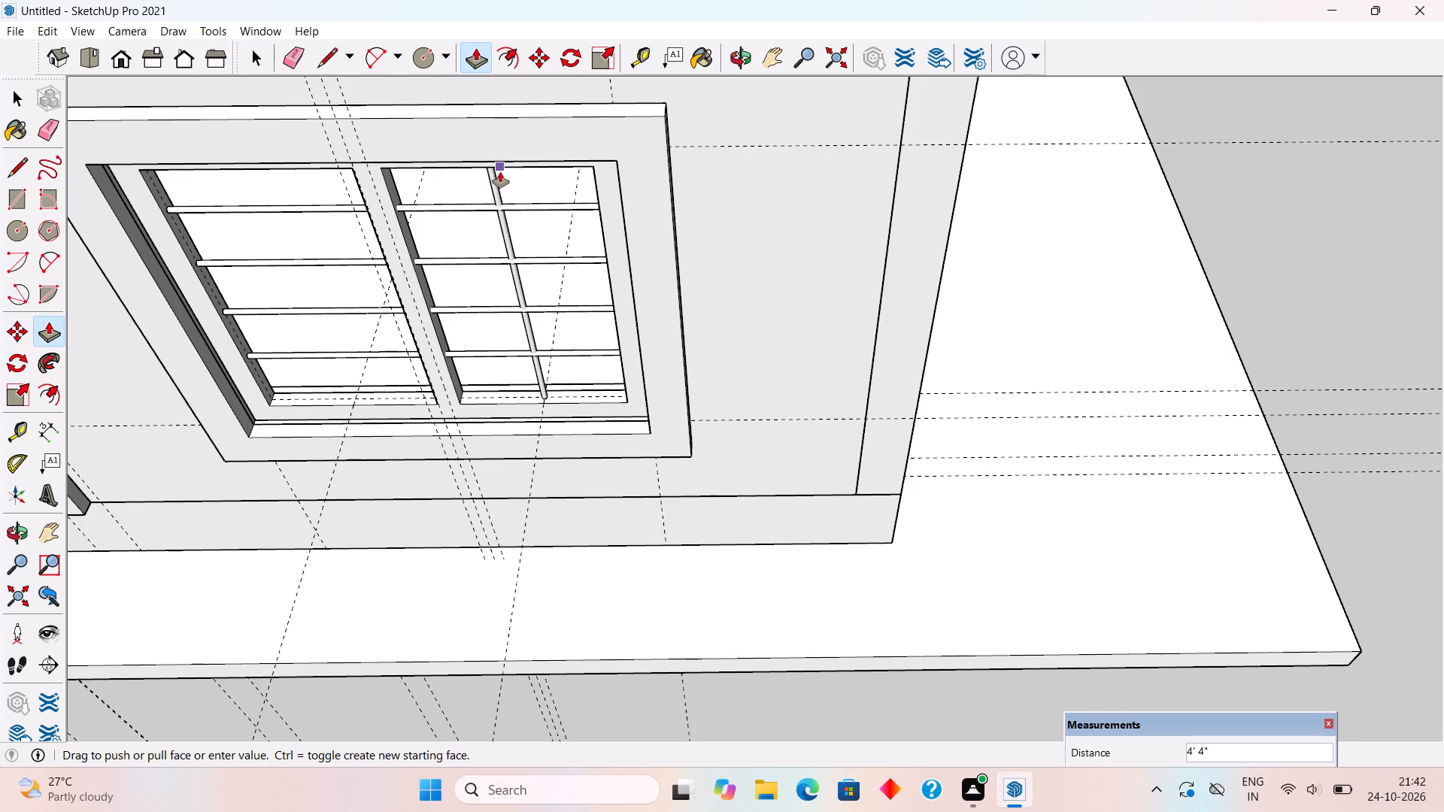
left_click(500, 172)
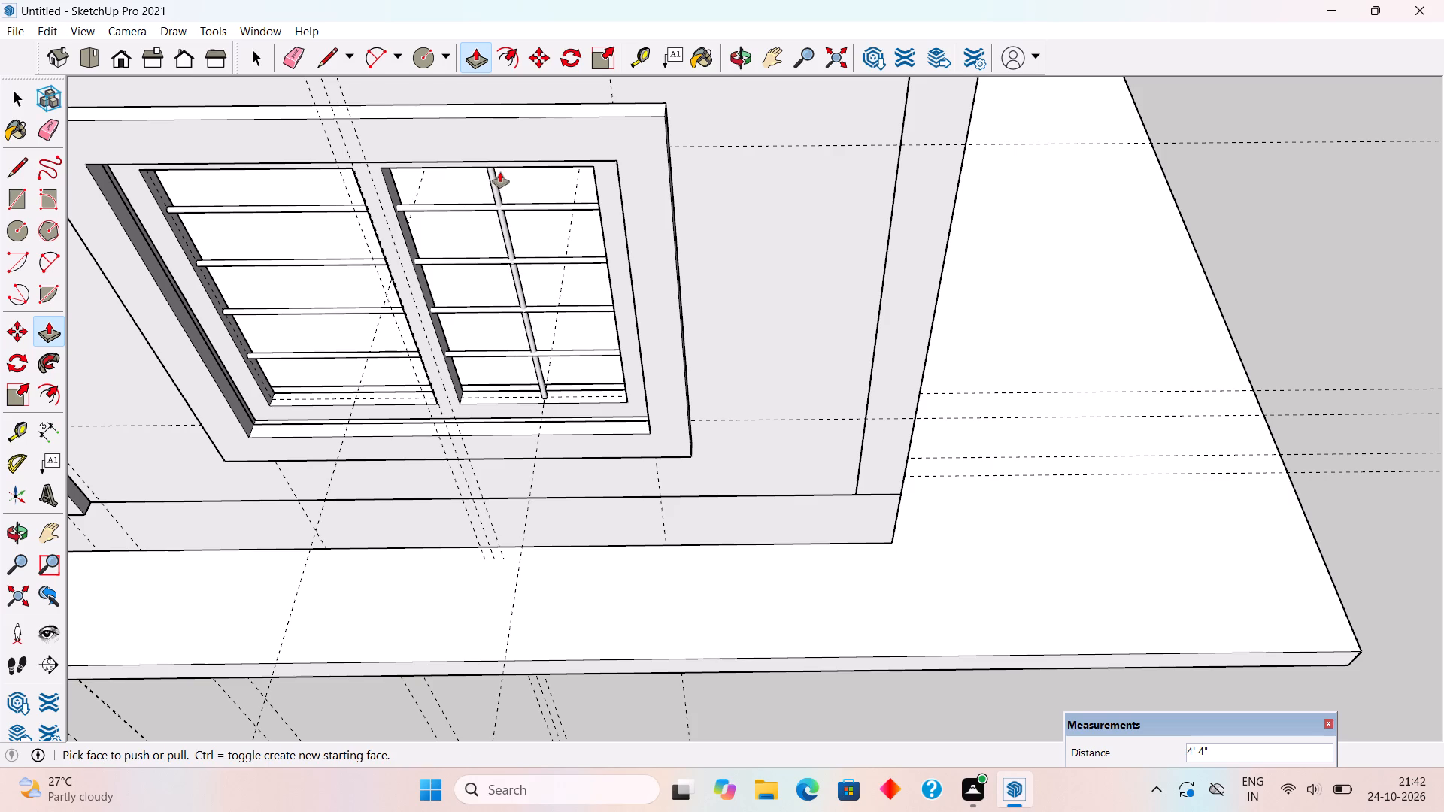
Group the vertical round bar with all its connected faces and edges.
scroll(522, 174, "down", 5)
scroll(363, 251, "up", 3)
middle_click_drag(587, 329, 726, 333)
scroll(332, 424, "up", 6)
scroll(431, 411, "up", 2)
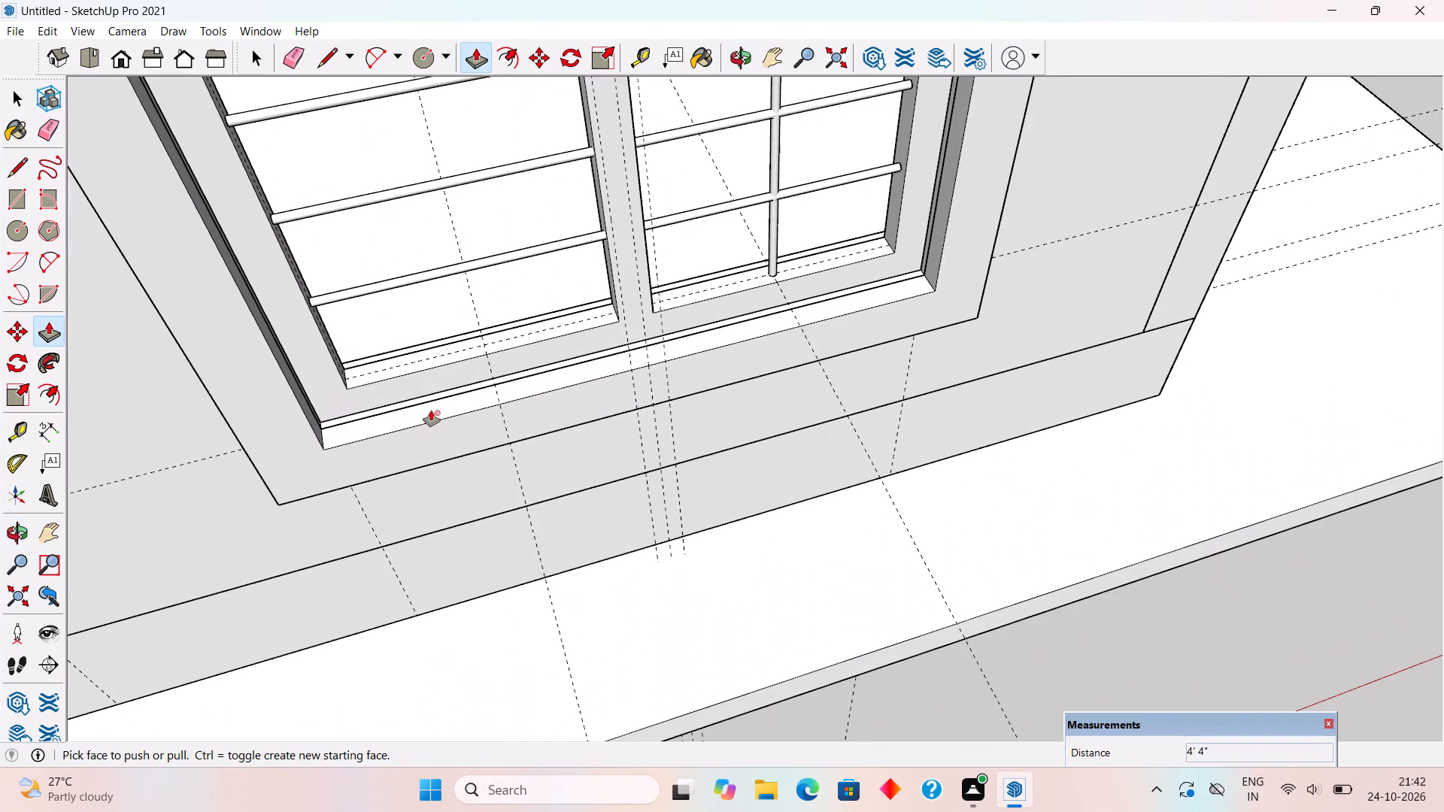
key("space")
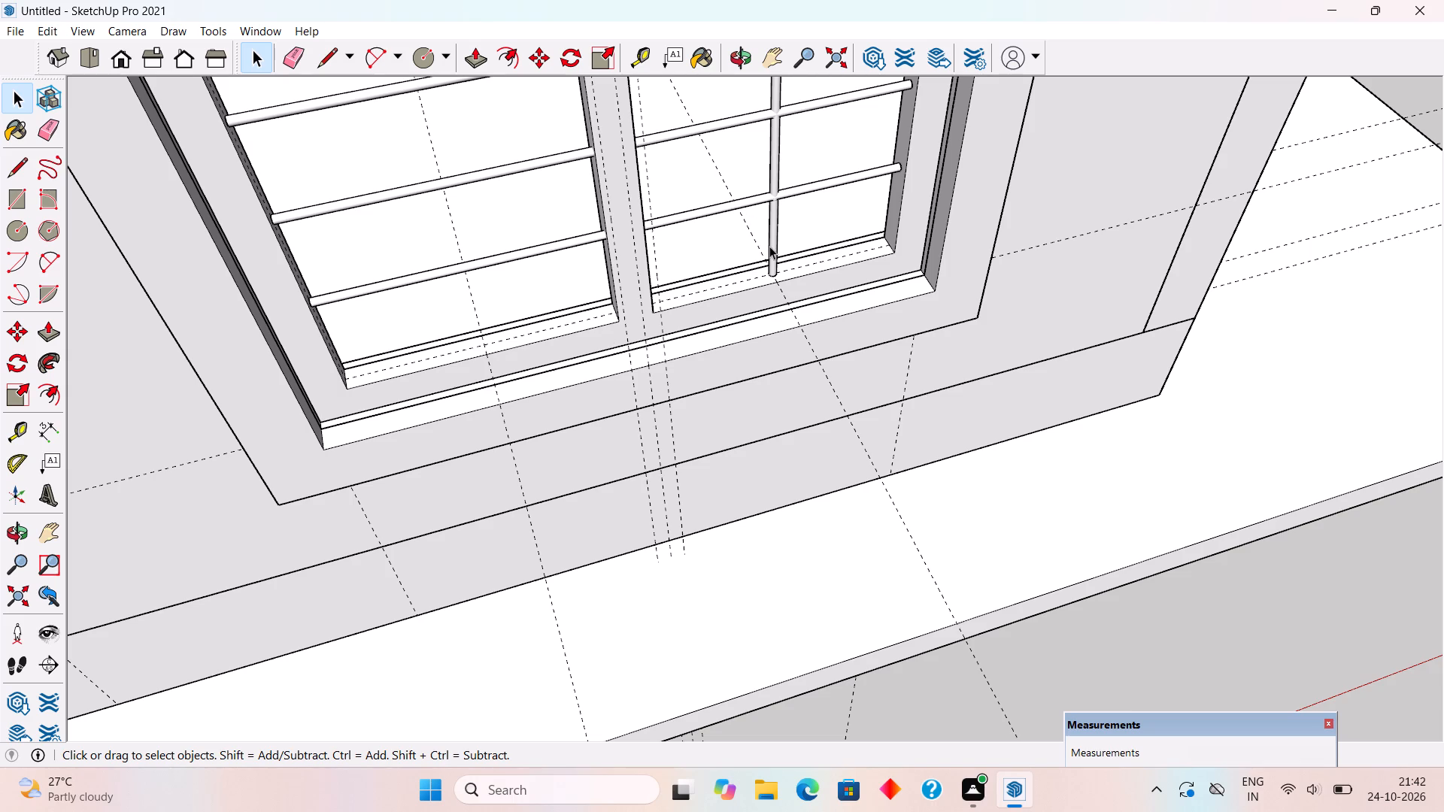
triple_click(773, 250)
right_click(773, 250)
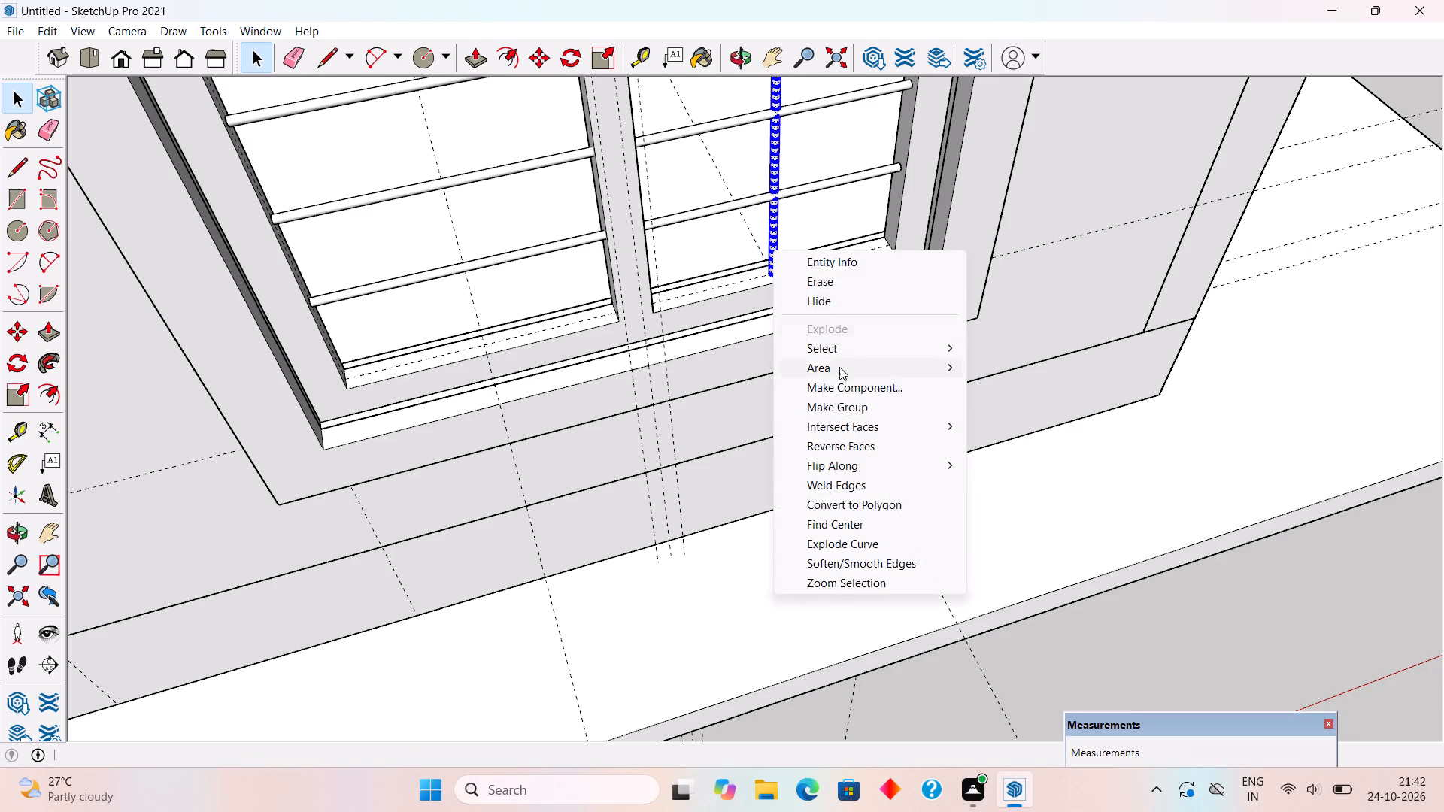
left_click(856, 404)
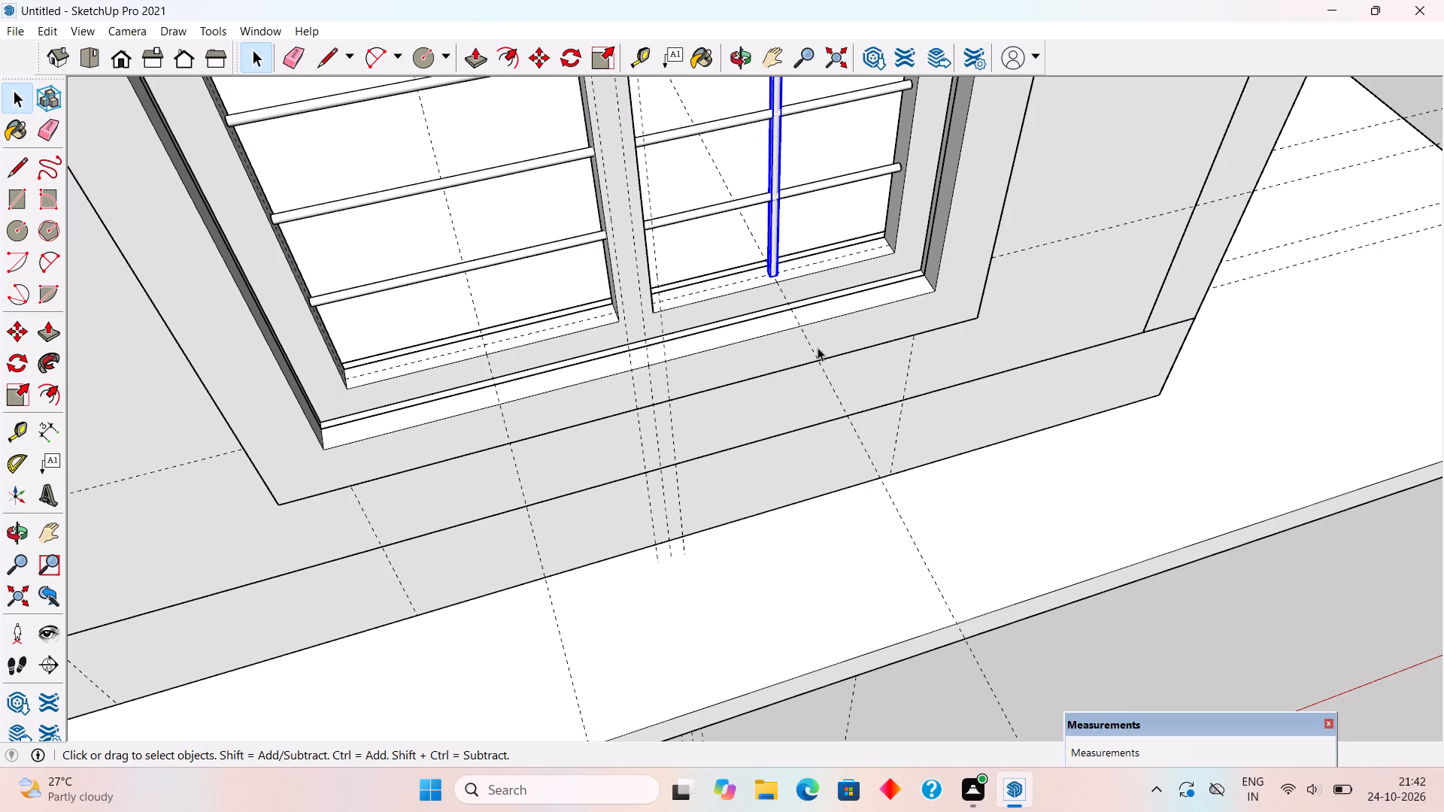
Copy the vertical bar into the left pane and align it on the guide at that pane's middle.
key("m")
left_click(781, 247)
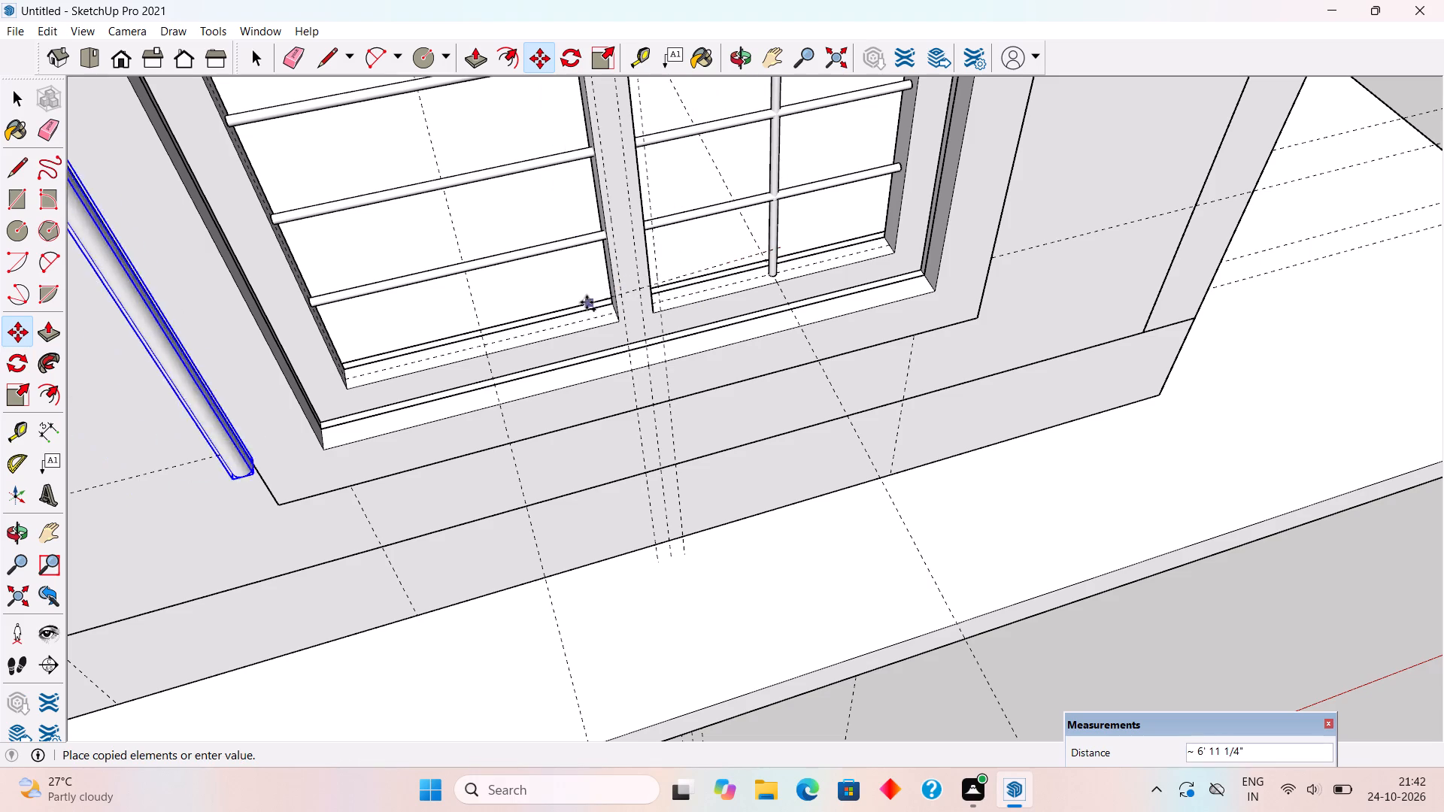
scroll(560, 311, "up", 4)
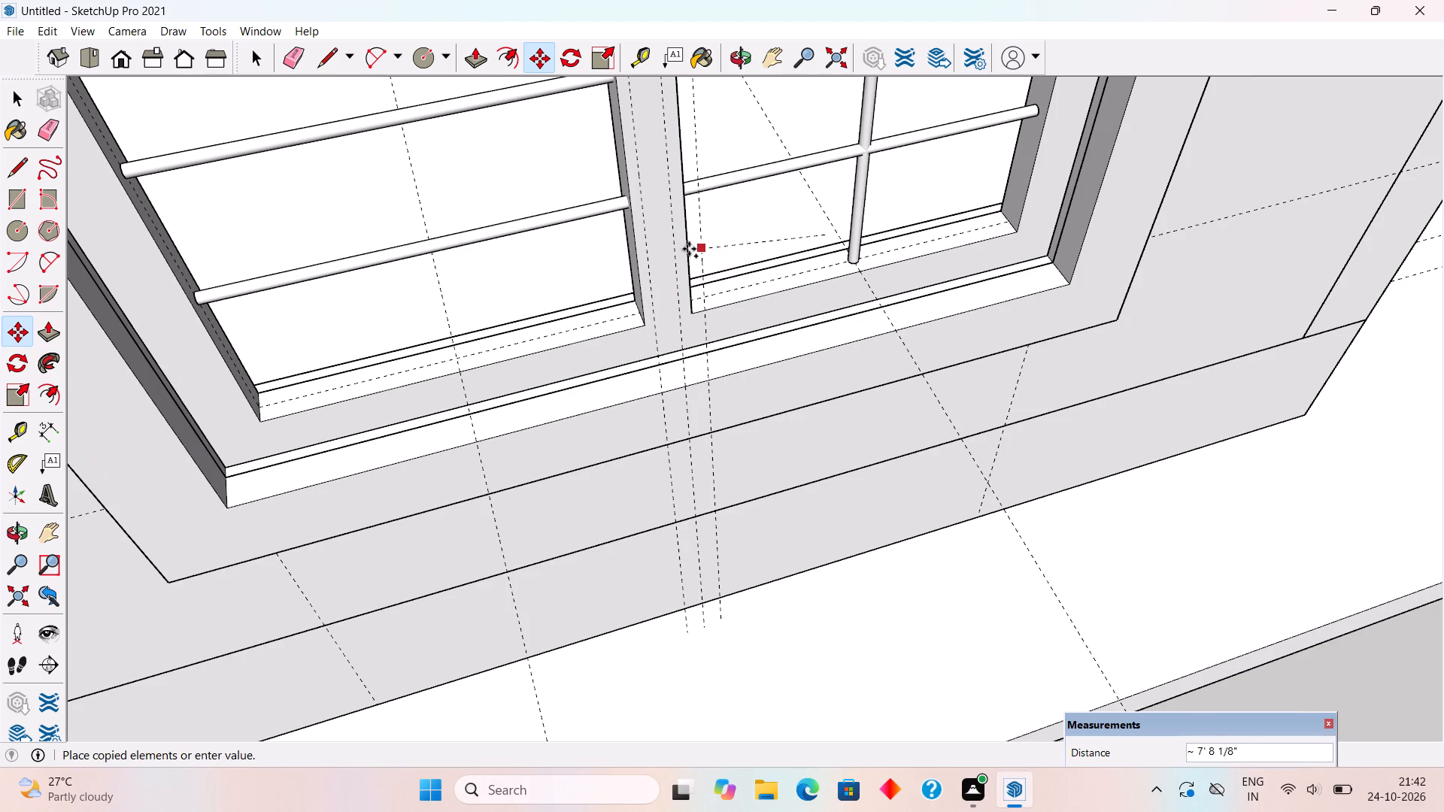
left_click(605, 292)
scroll(416, 376, "up", 12)
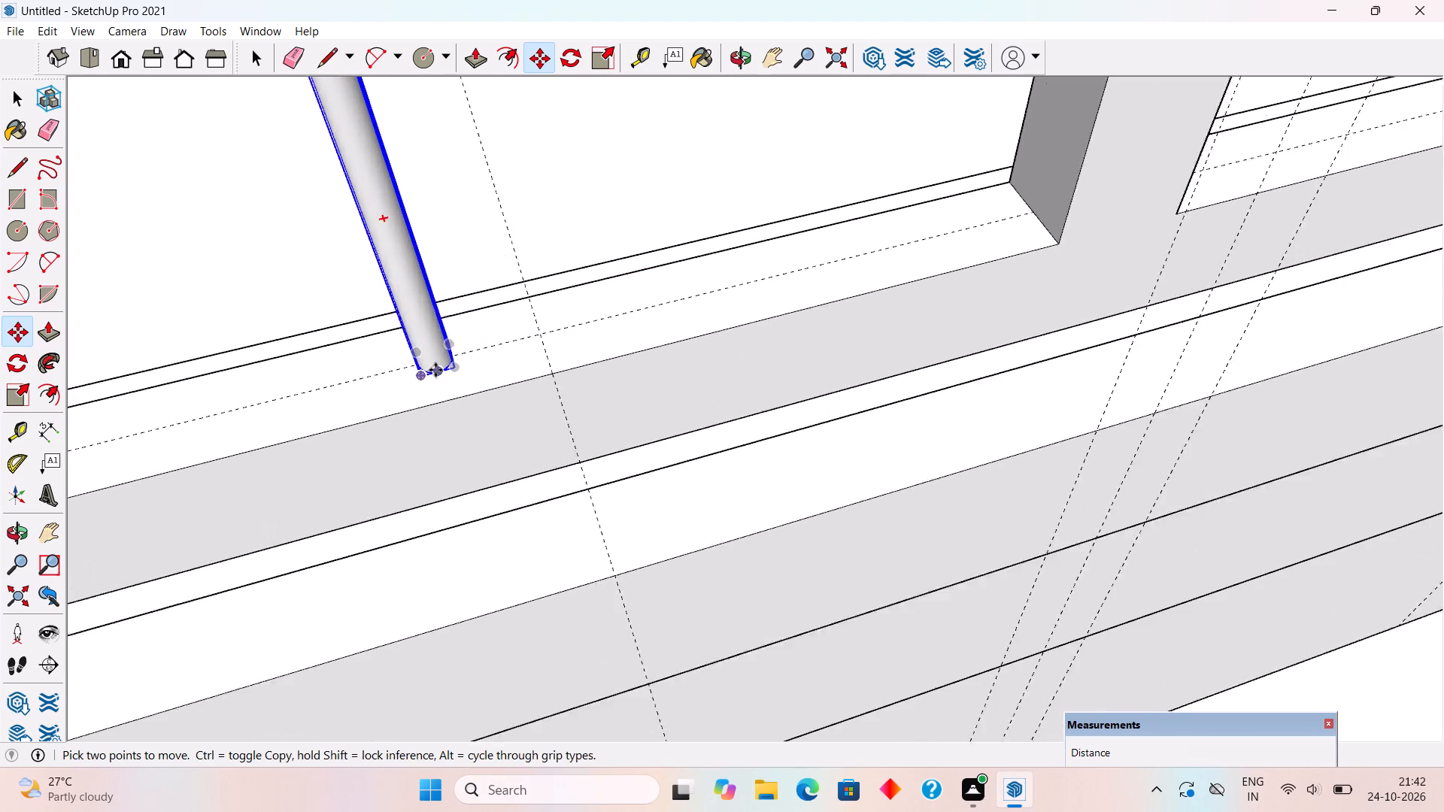
scroll(435, 370, "up", 2)
left_click(435, 370)
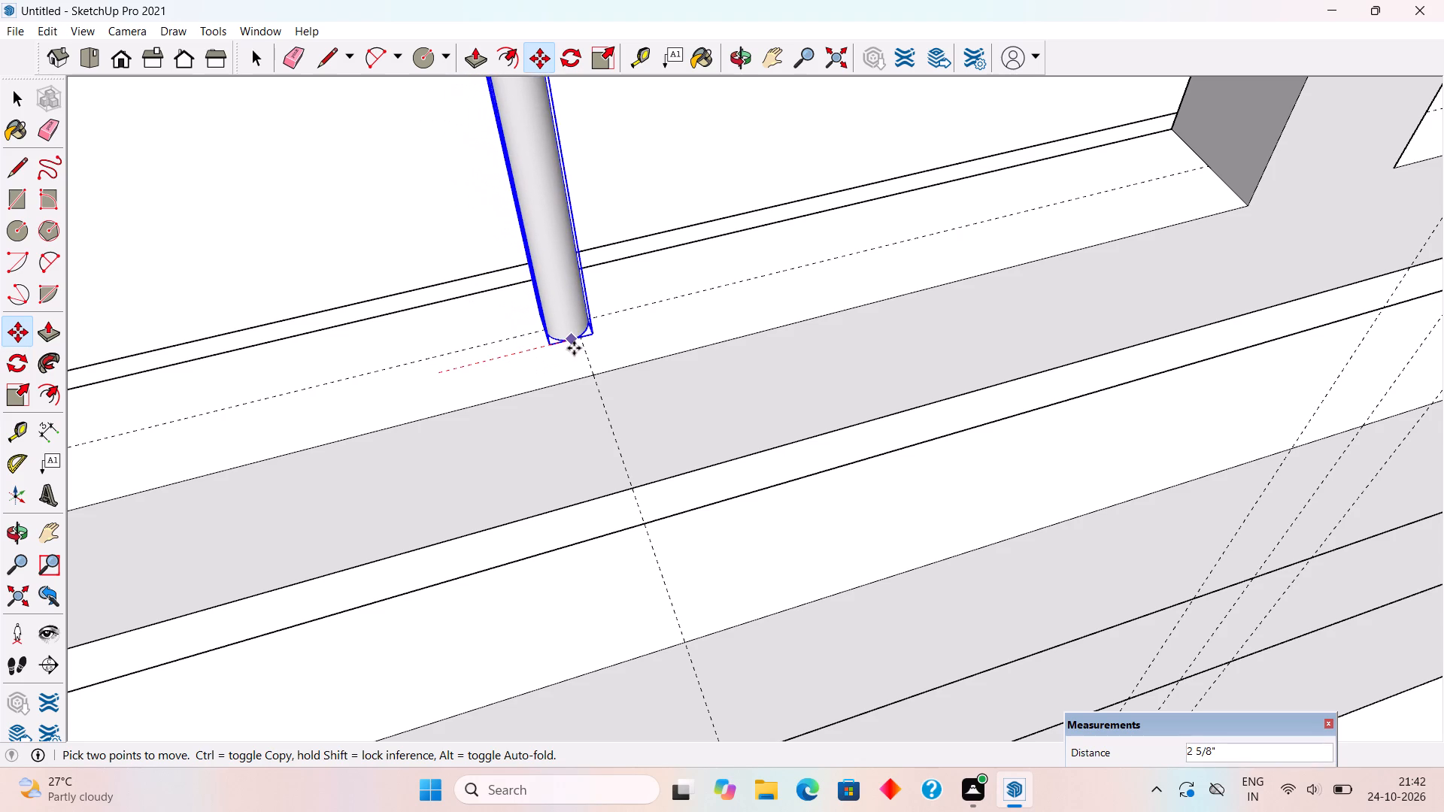
left_click(585, 346)
scroll(607, 407, "down", 4)
scroll(660, 446, "down", 3)
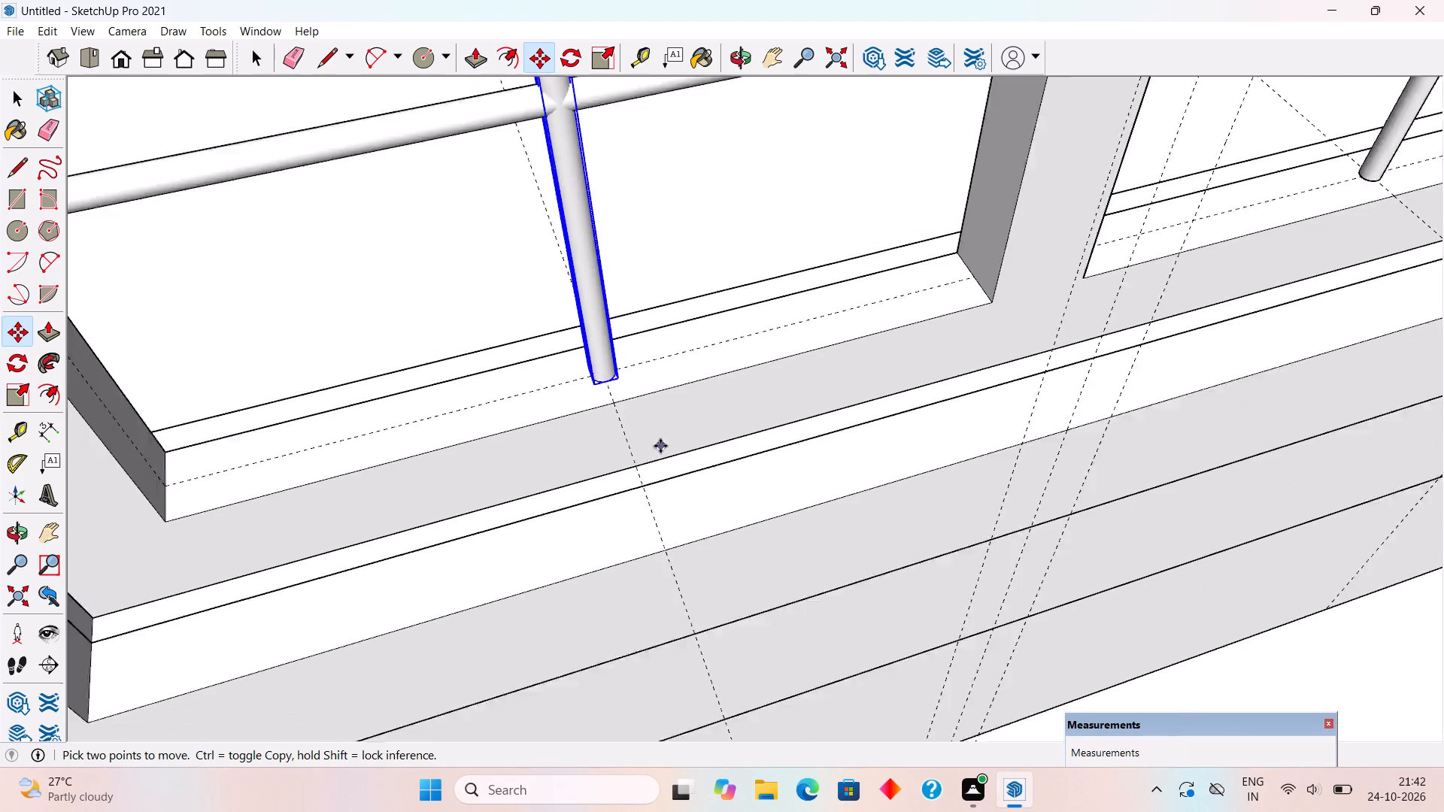
scroll(660, 446, "down", 7)
key("space")
Draw a 2' 6" by 4' 4" rectangle over each of the two pane openings, in front of the bars.
scroll(675, 449, "down", 11)
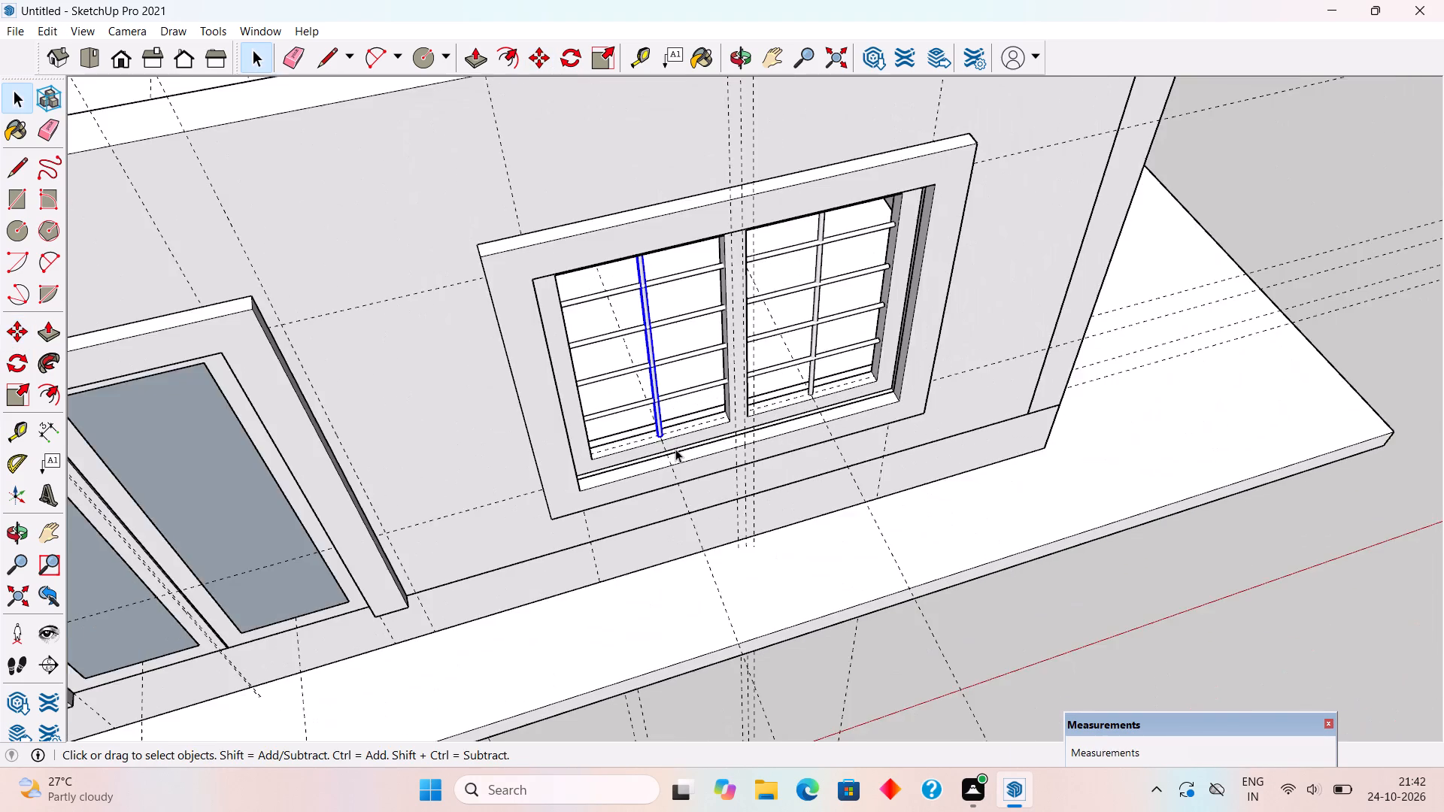
scroll(675, 449, "down", 5)
middle_click_drag(681, 451, 687, 223)
left_click_drag(970, 191, 968, 227)
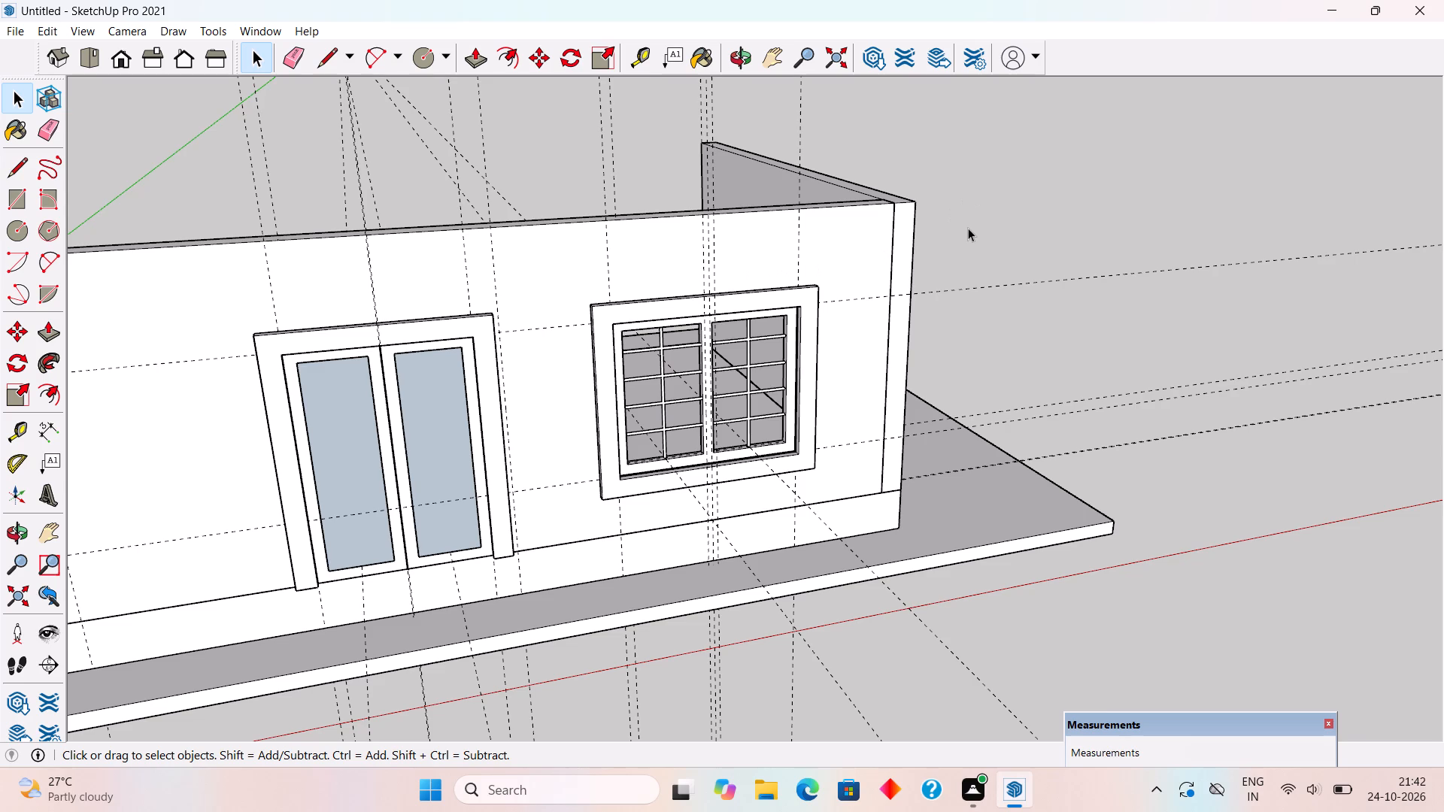
middle_click_drag(898, 344, 689, 308)
scroll(795, 508, "up", 1)
middle_click_drag(800, 508, 821, 486)
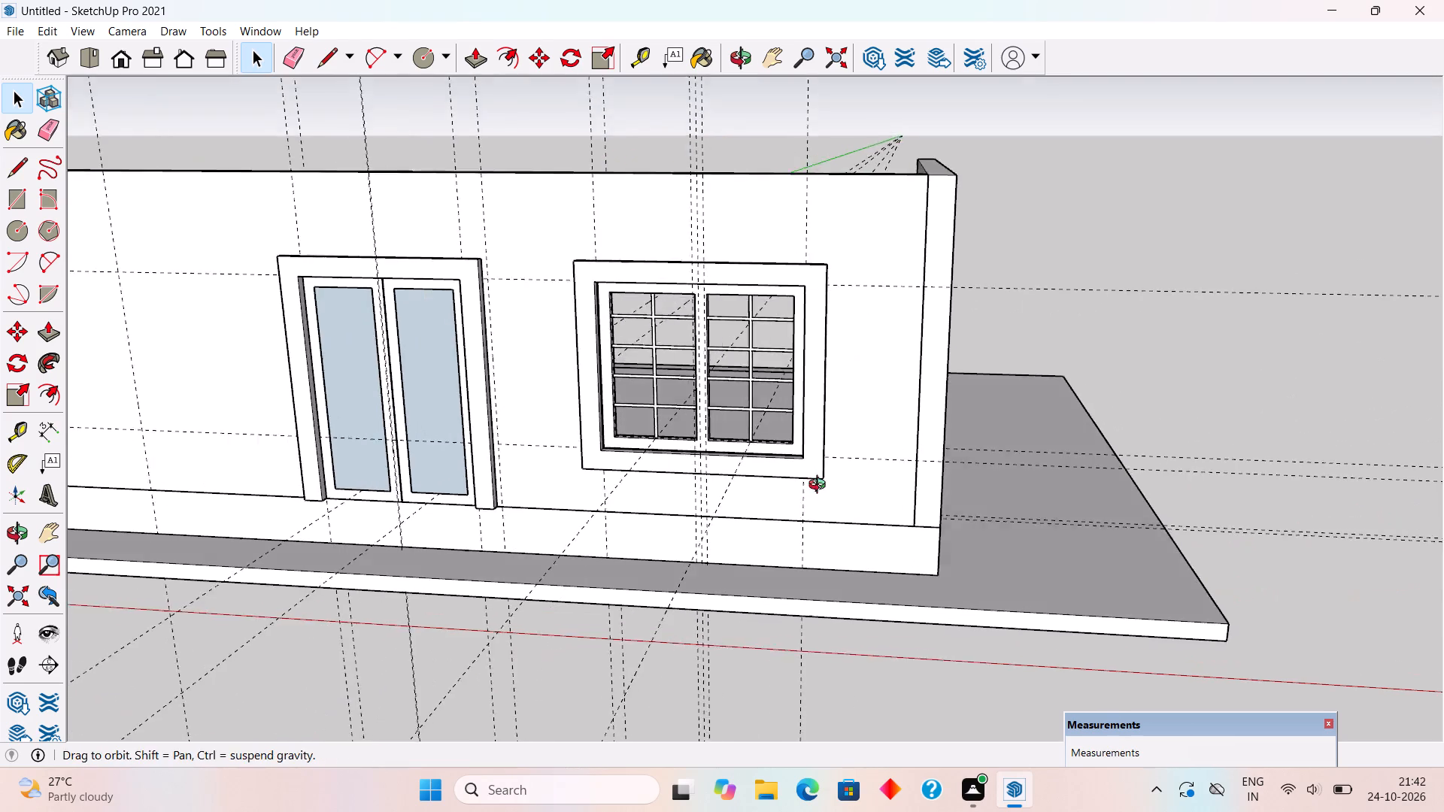
middle_click_drag(821, 486, 863, 398)
scroll(815, 199, "up", 6)
middle_click_drag(842, 341, 885, 372)
scroll(885, 372, "up", 2)
key("r")
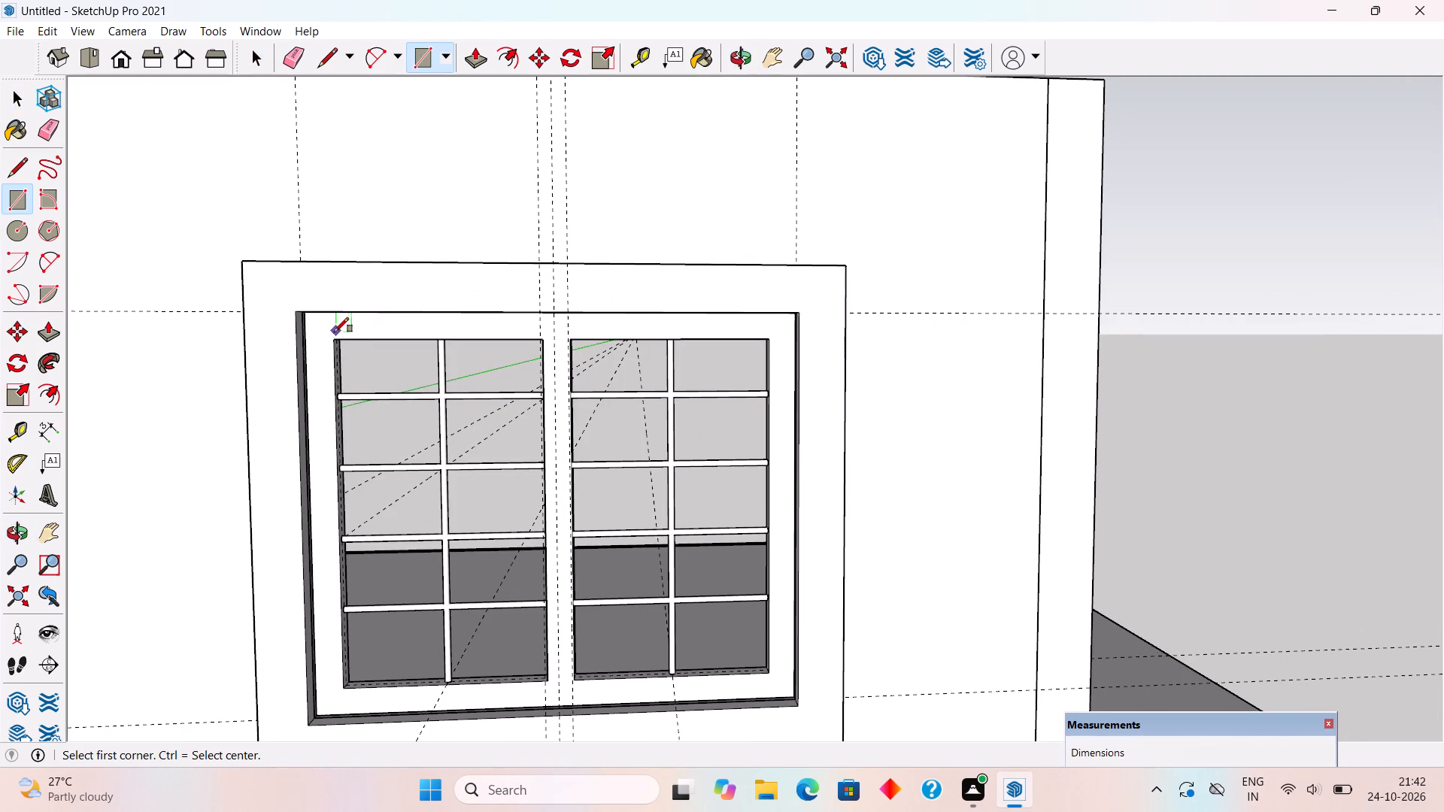
left_click(338, 341)
left_click(548, 678)
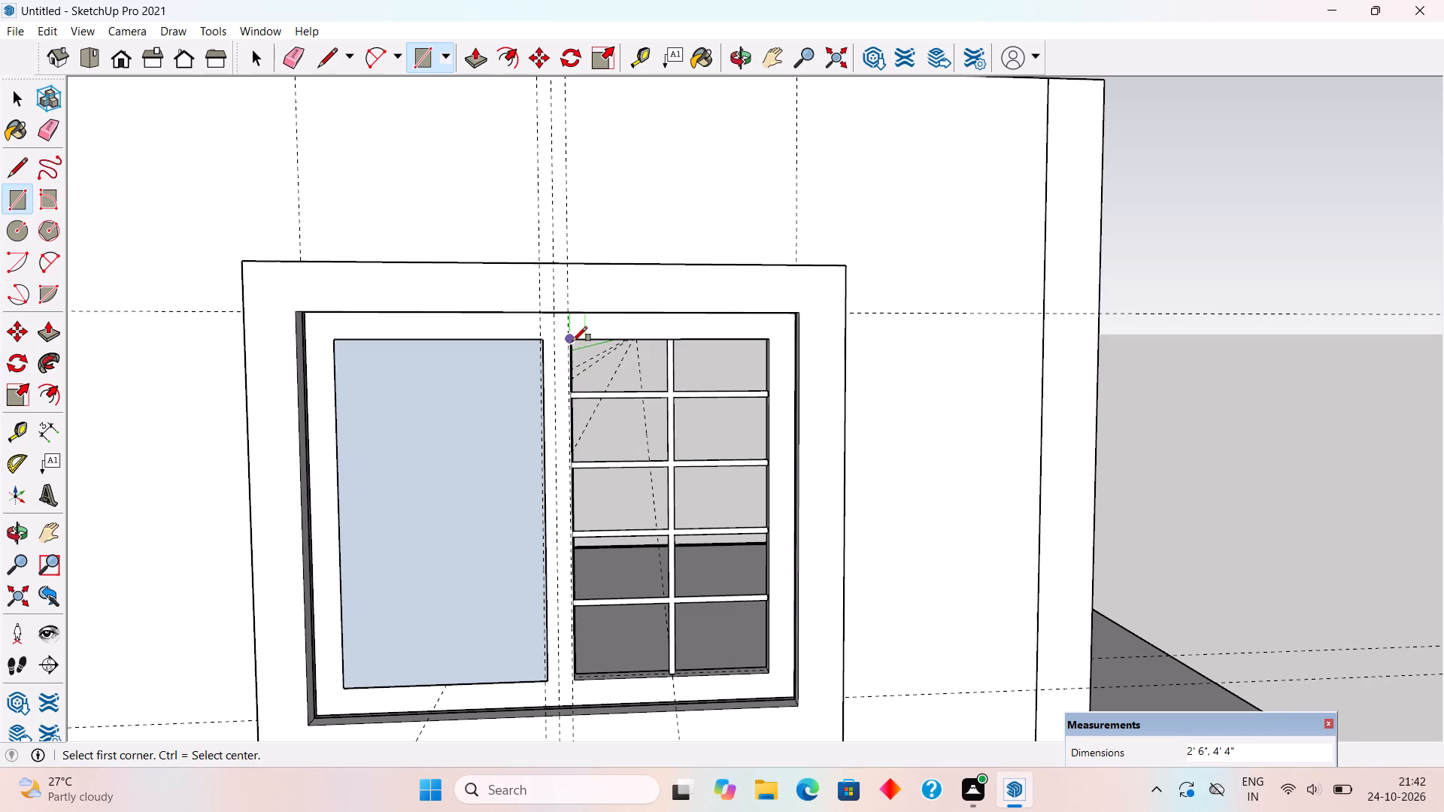
left_click(572, 341)
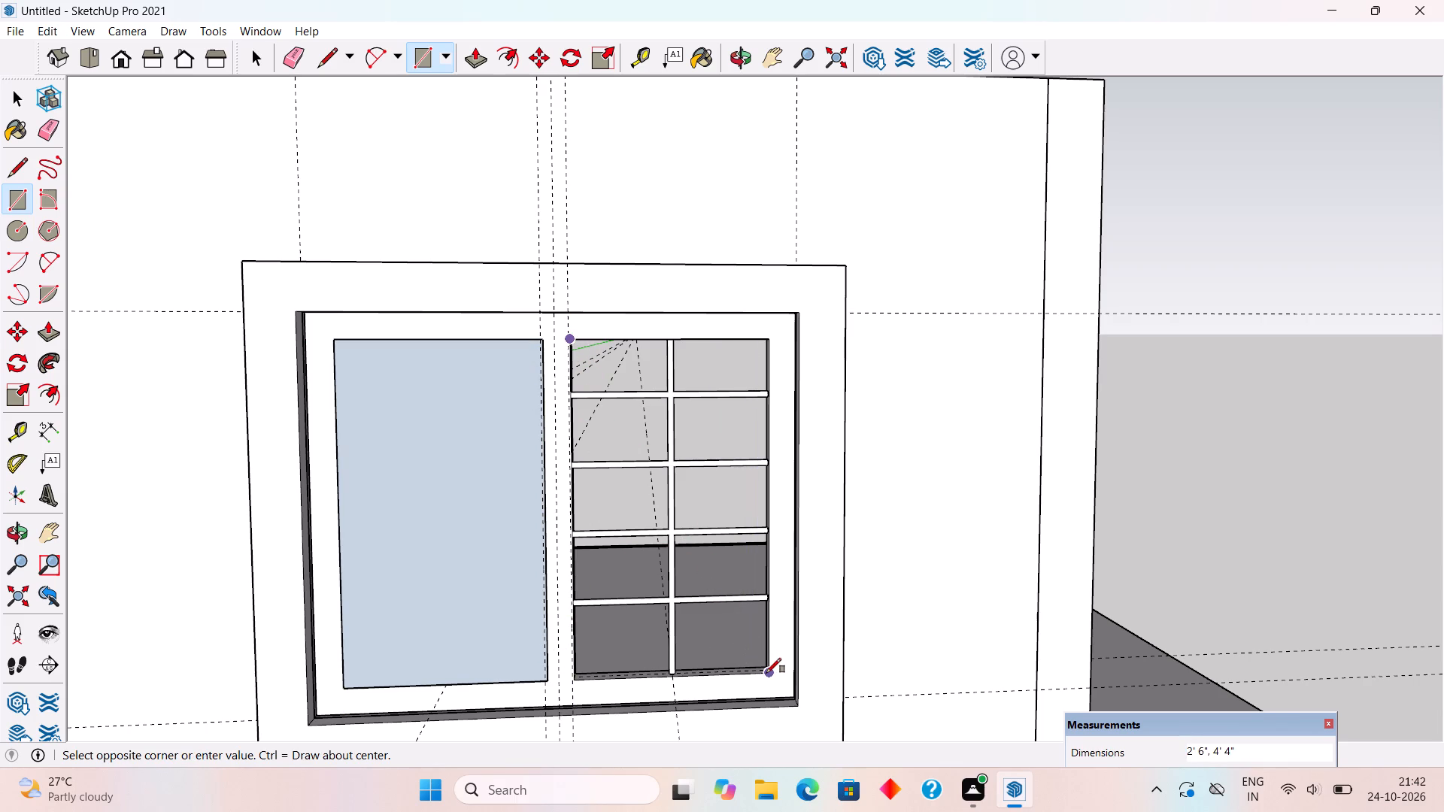
left_click(766, 673)
Group the right pane's rectangle face together with its edges.
key("space")
triple_click(733, 627)
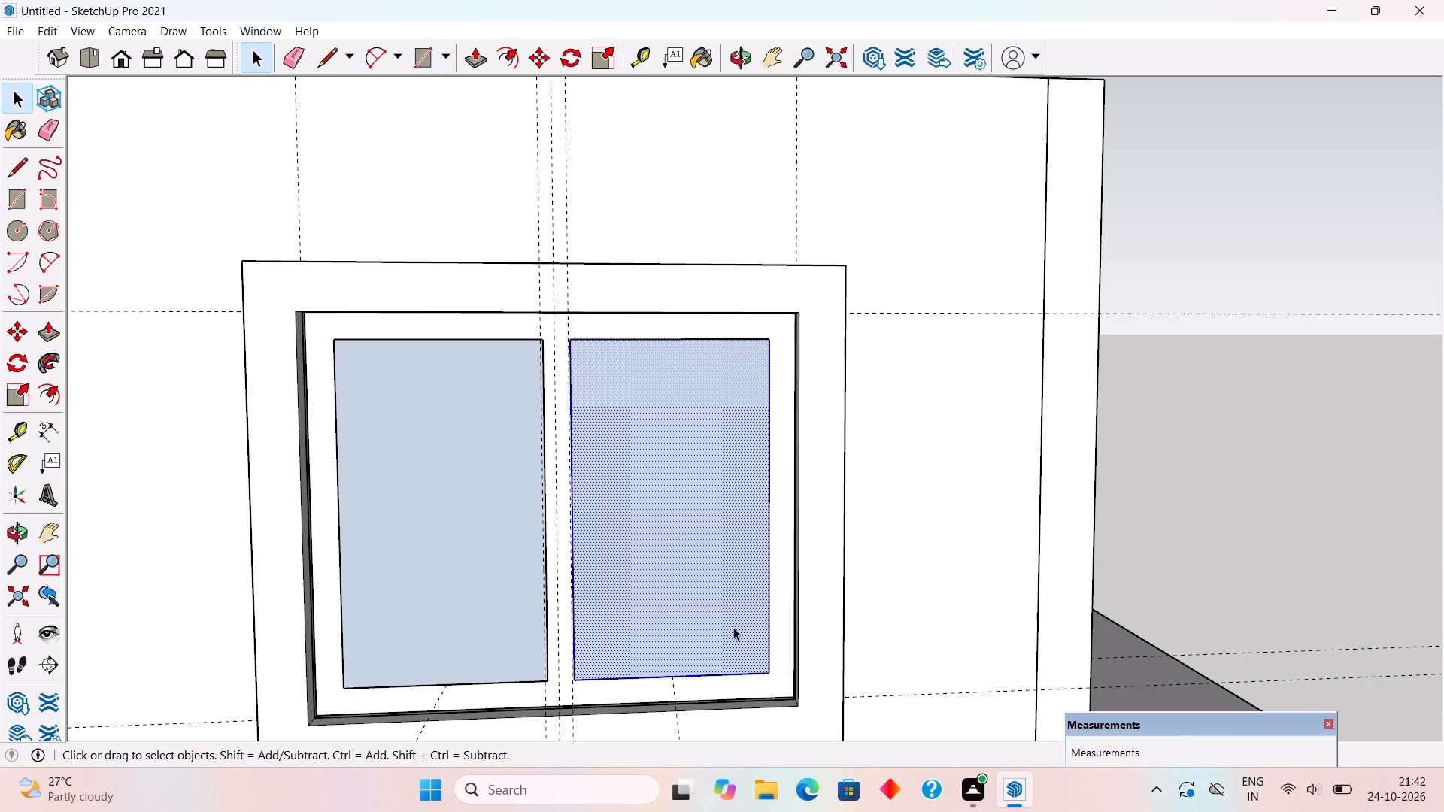
right_click(733, 627)
left_click(777, 515)
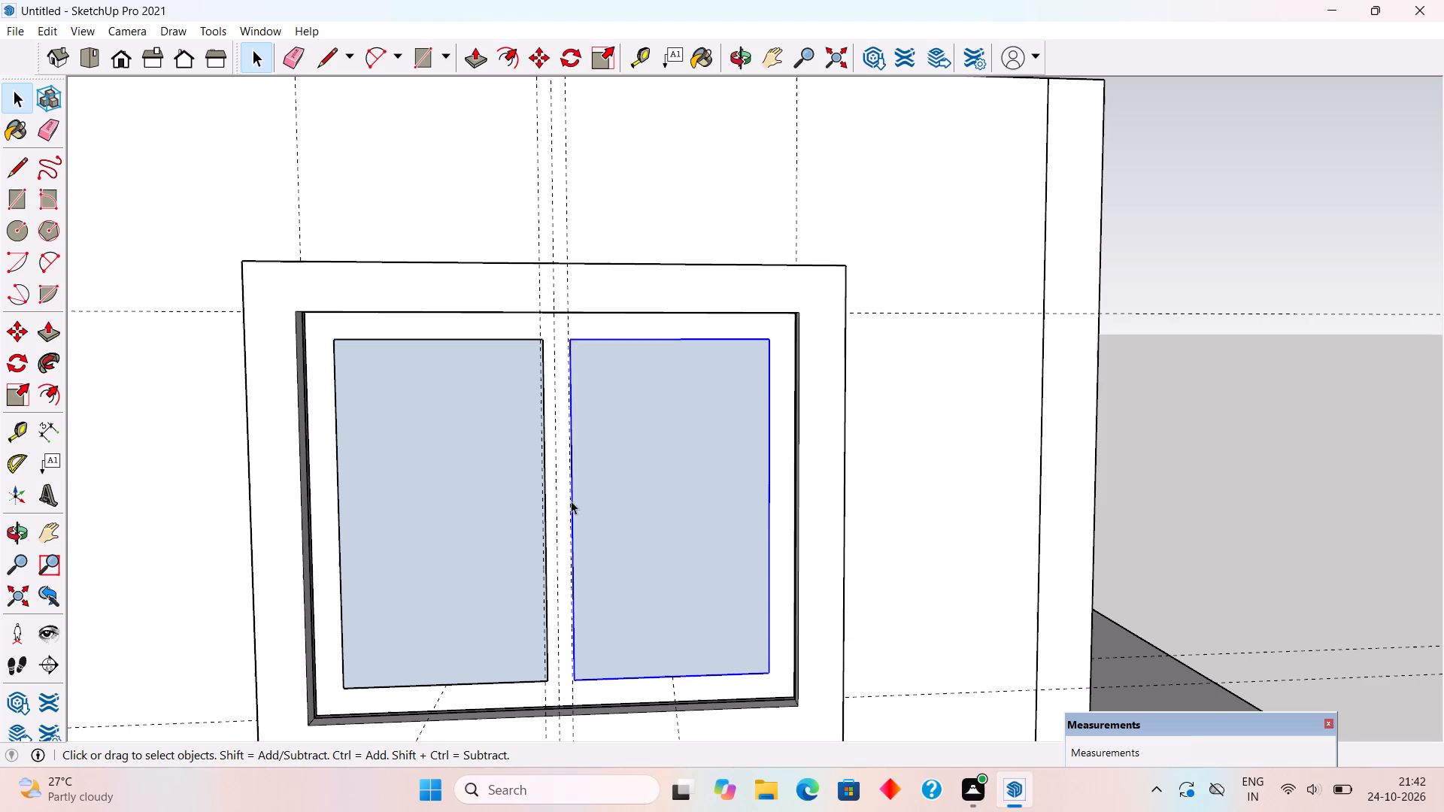
Group the left pane's rectangle face together with its edges.
triple_click(514, 504)
right_click(514, 504)
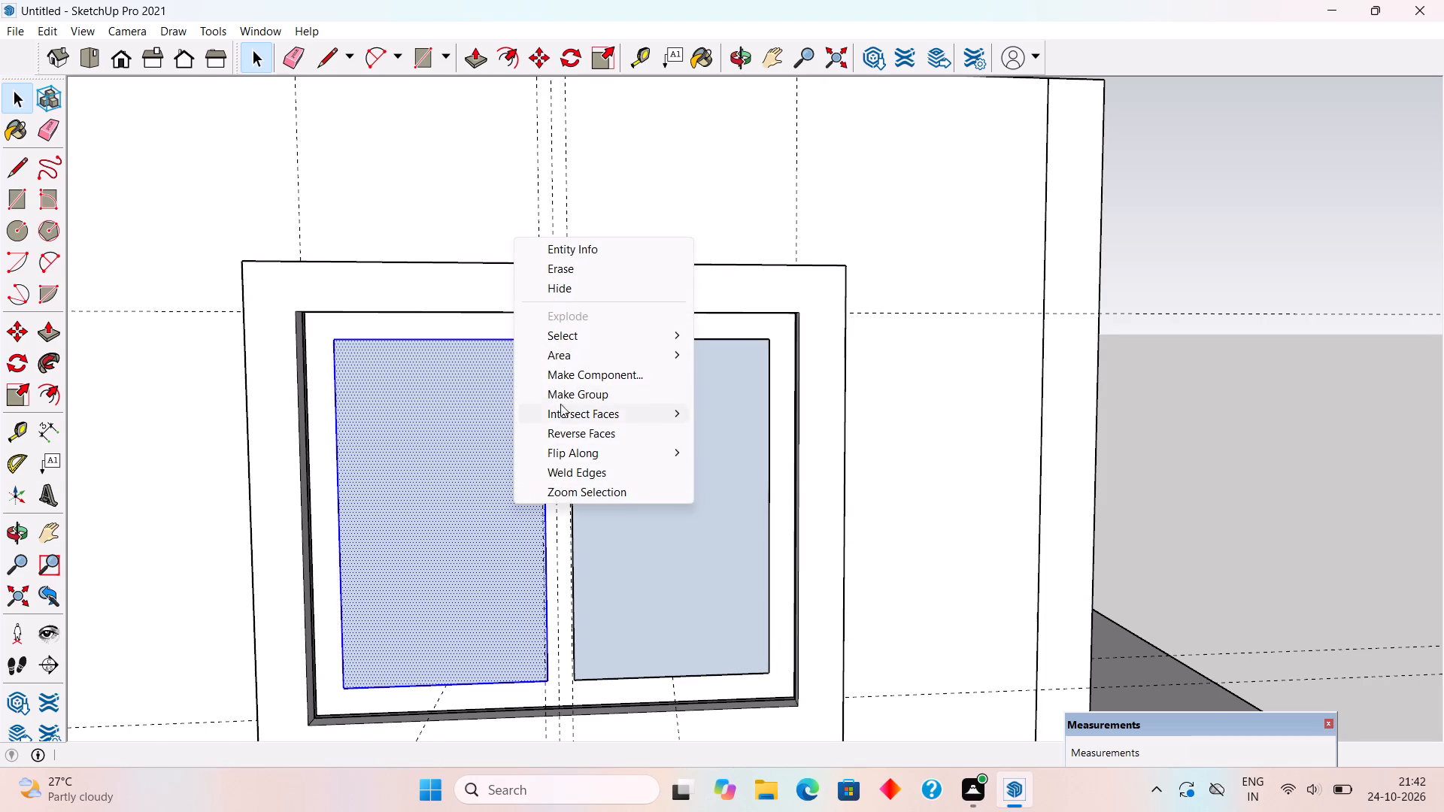
left_click(563, 395)
scroll(567, 392, "down", 11)
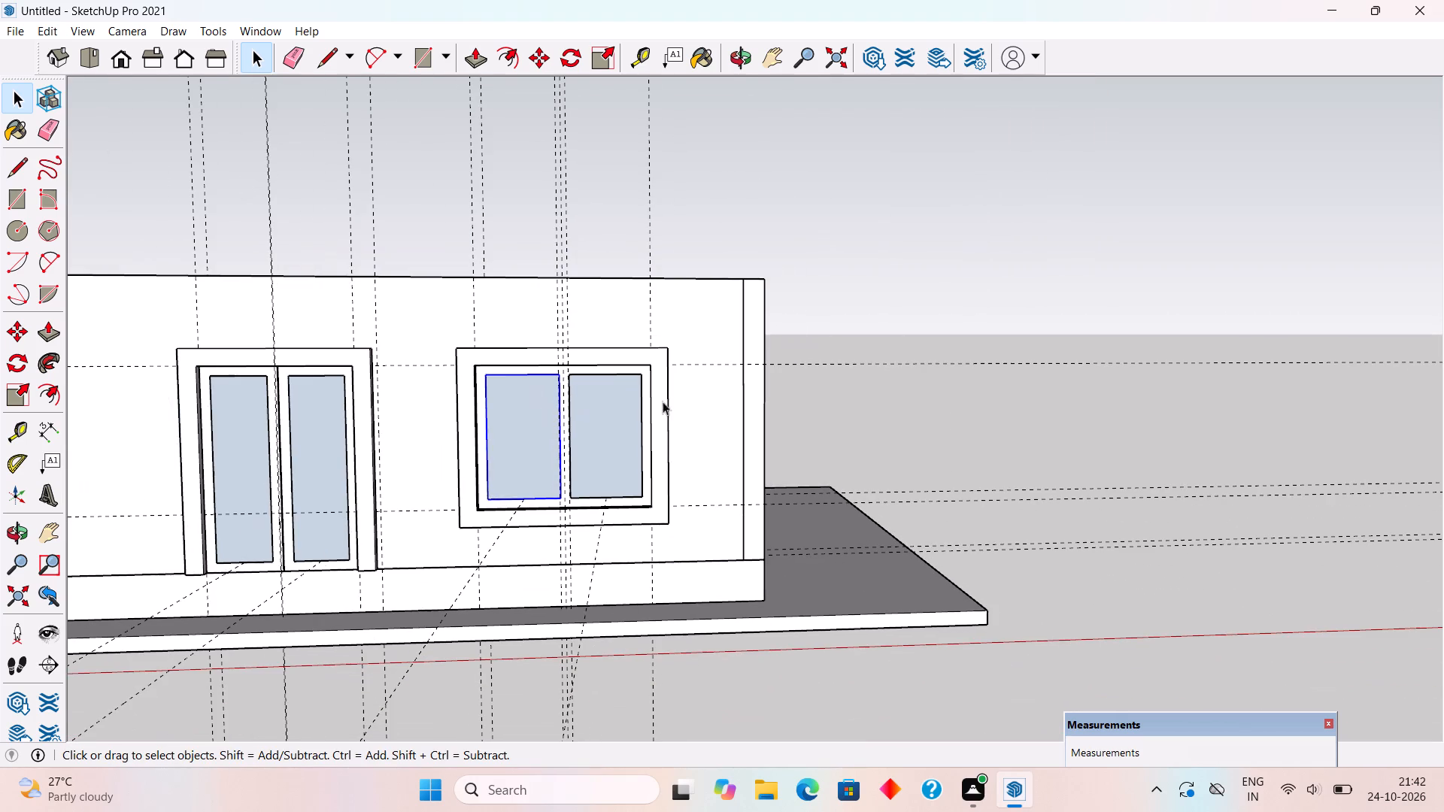
left_click(874, 398)
Examine the walls, door and window from both the outer and inner sides of the ground floor.
scroll(873, 389, "down", 5)
middle_click_drag(570, 404, 575, 459)
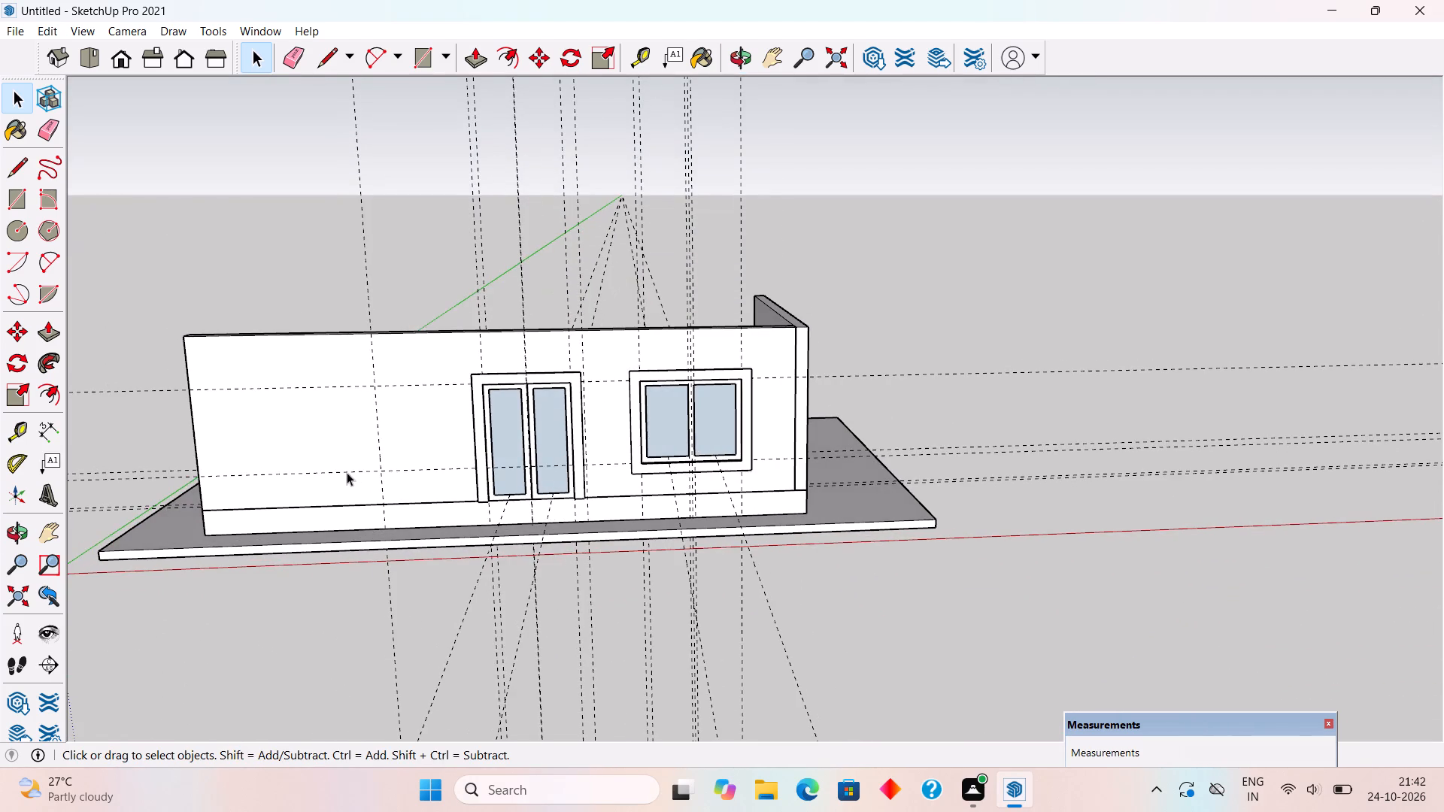
scroll(347, 472, "up", 2)
middle_click_drag(407, 478, 695, 421)
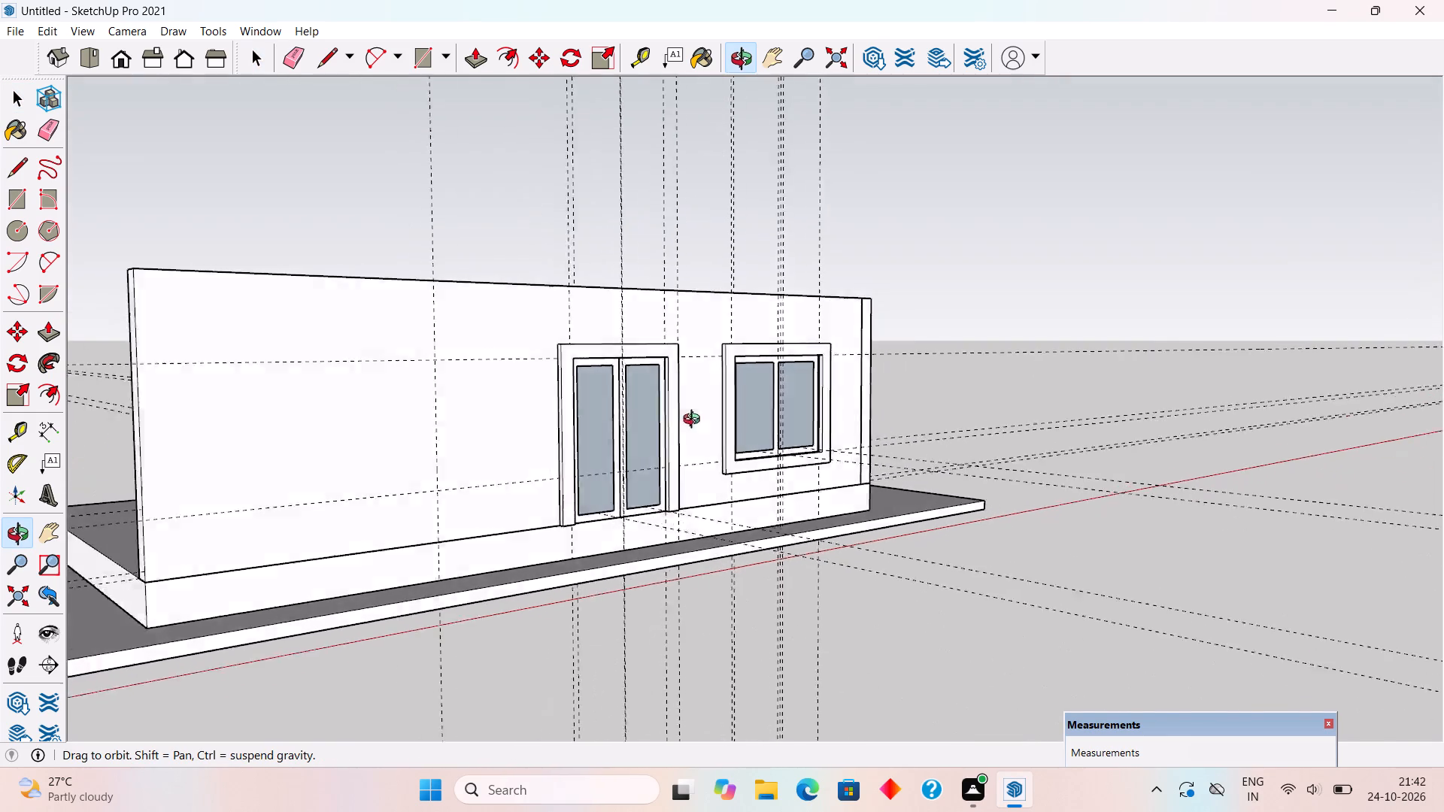
middle_click_drag(695, 421, 420, 456)
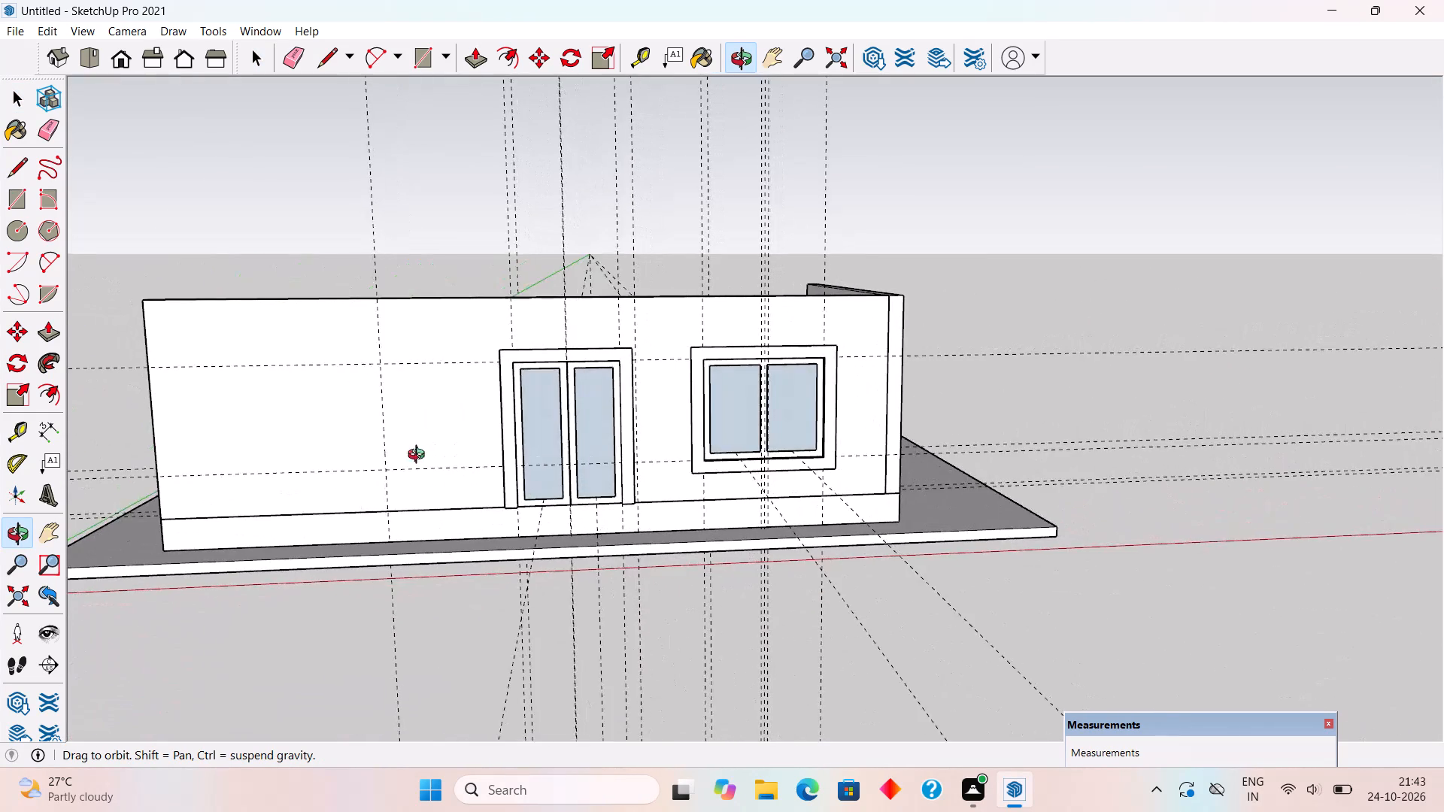
middle_click_drag(420, 456, 457, 462)
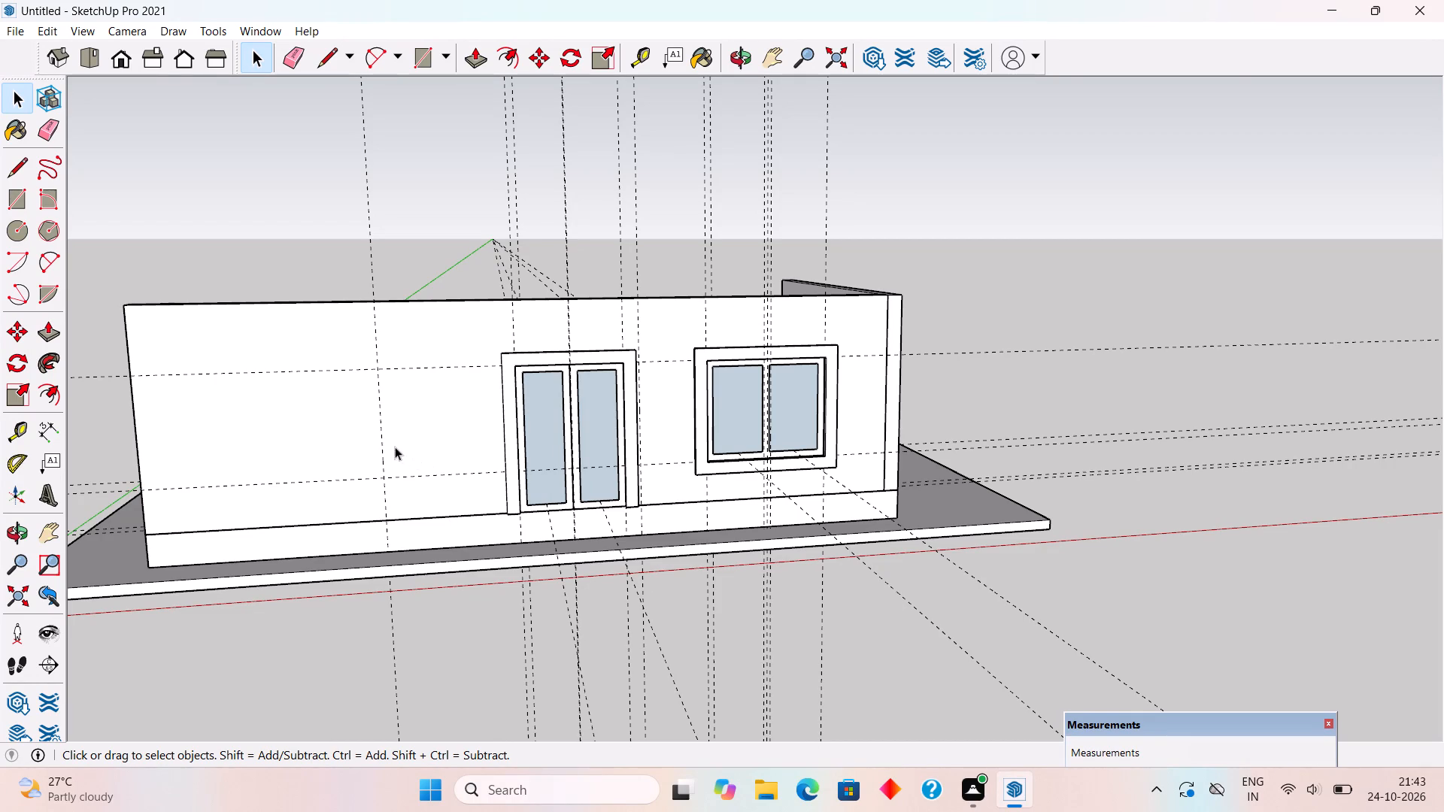
middle_click_drag(283, 462, 435, 583)
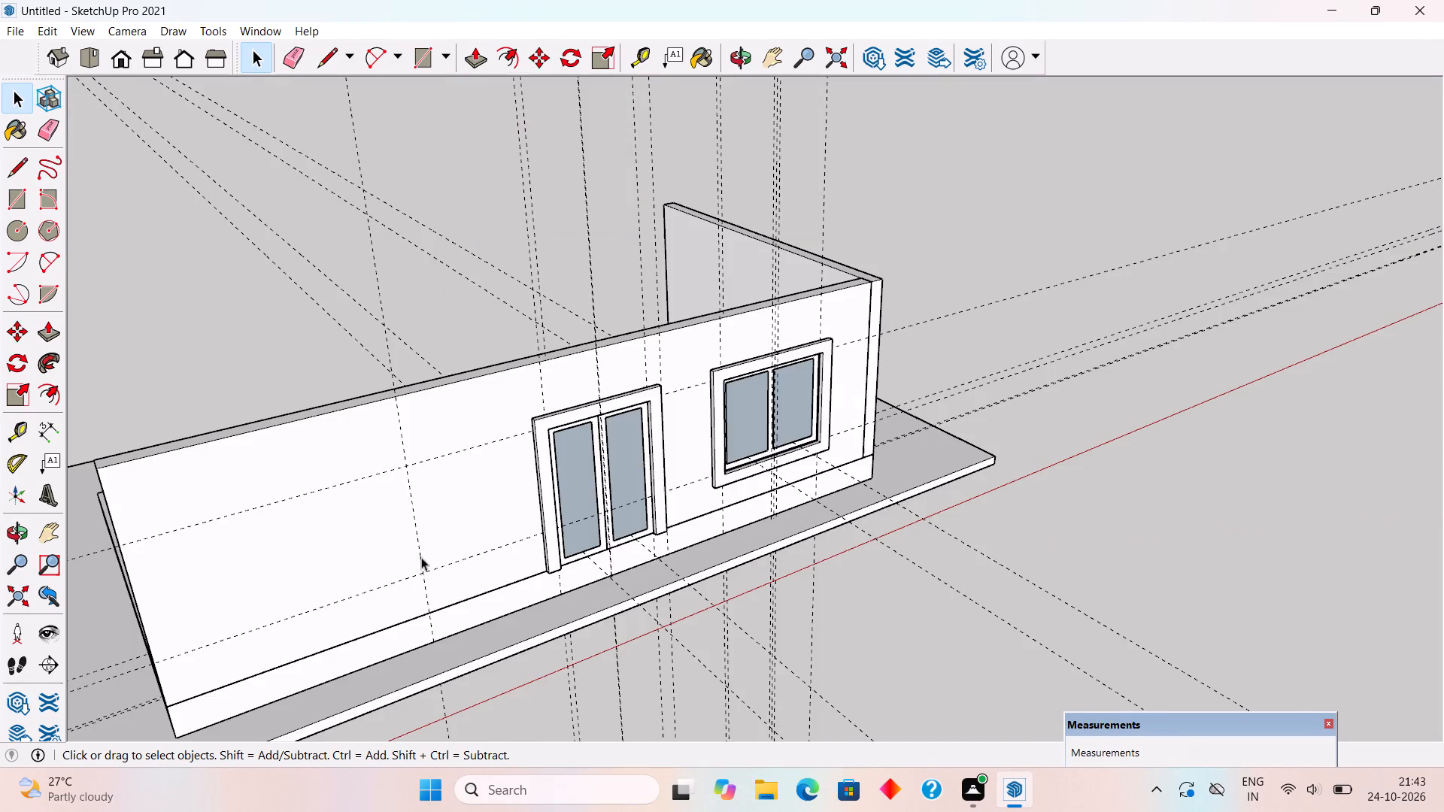
middle_click_drag(451, 541, 694, 462)
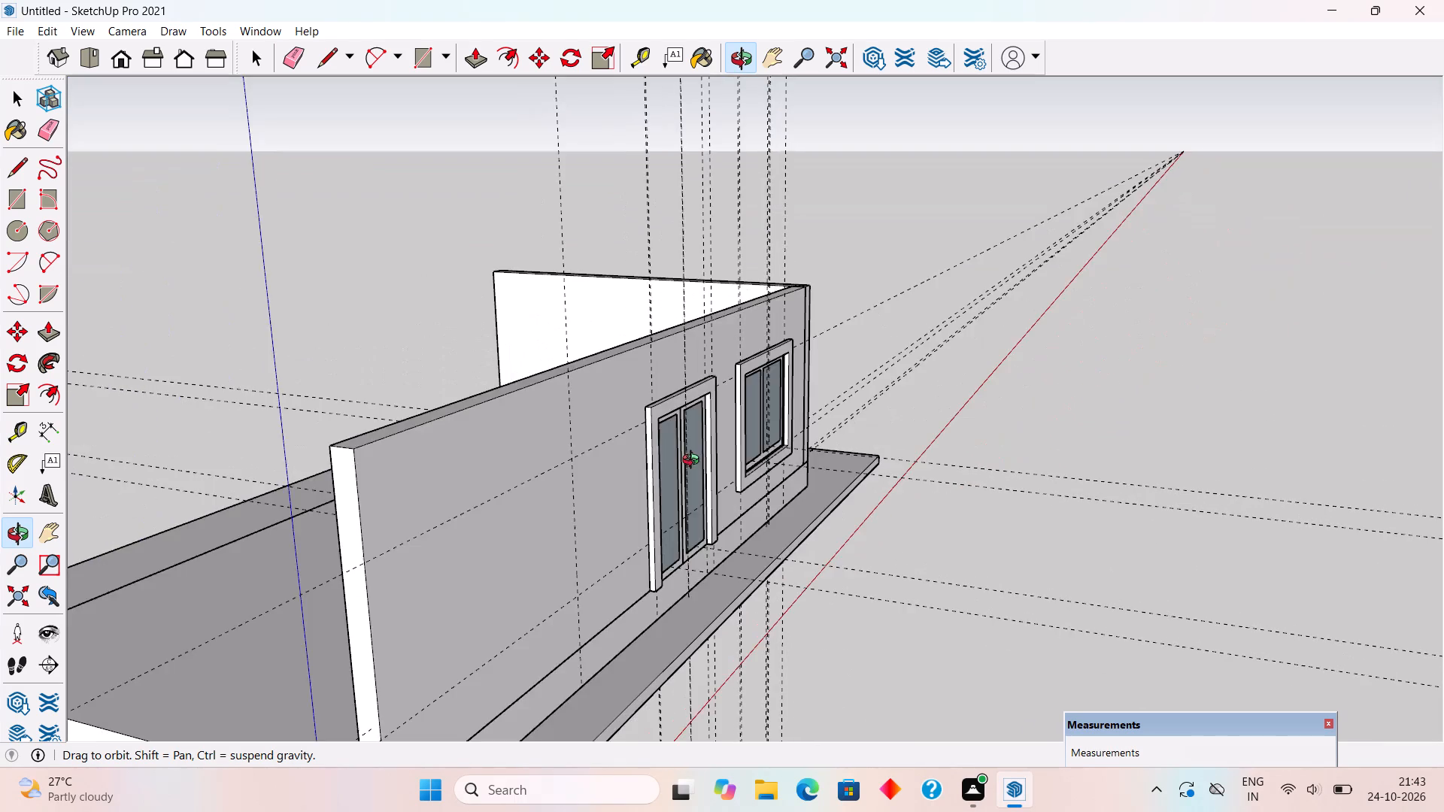
middle_click_drag(694, 462, 1268, 508)
scroll(1234, 520, "down", 1)
scroll(1230, 523, "up", 1)
scroll(1116, 474, "down", 2)
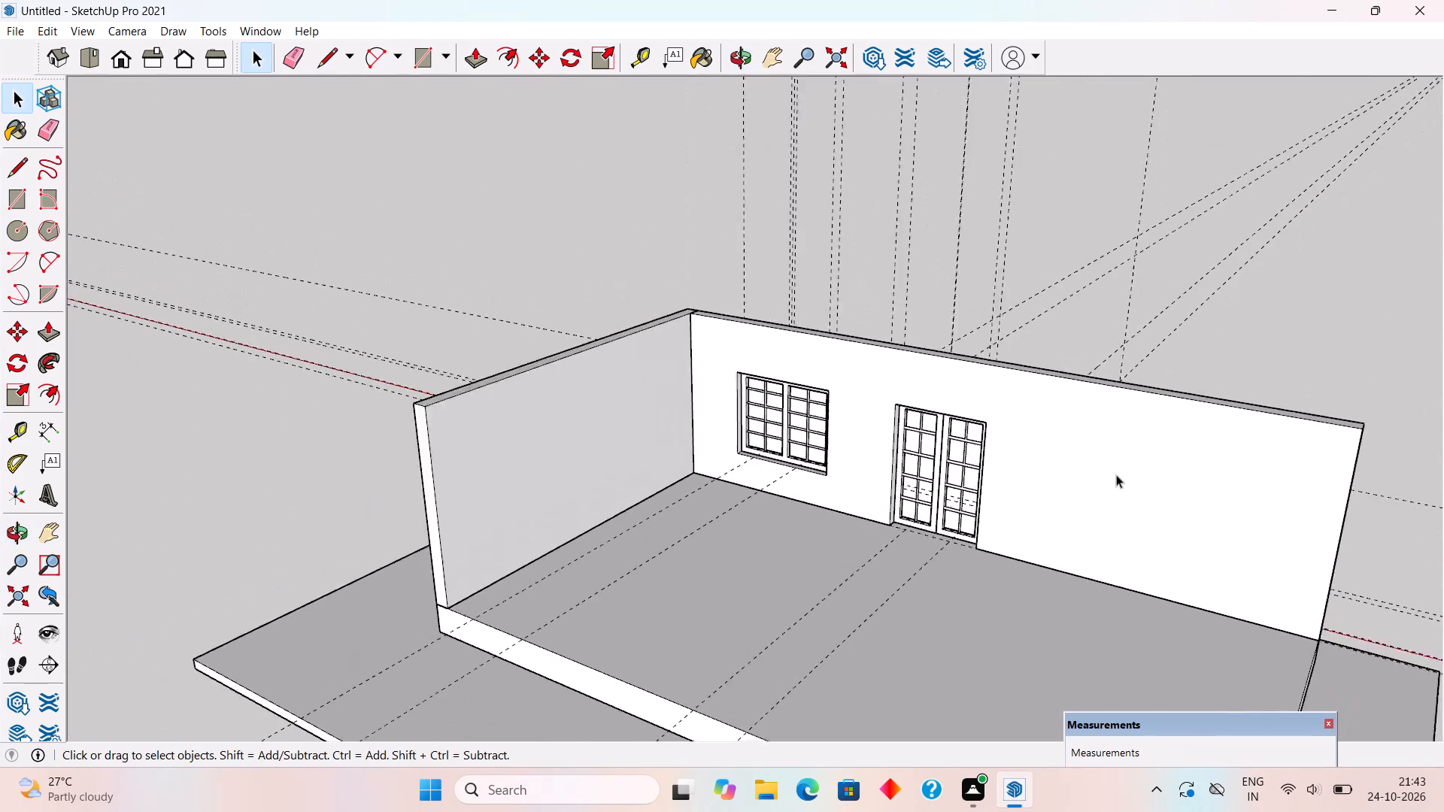
scroll(1116, 474, "down", 1)
scroll(958, 453, "down", 4)
middle_click_drag(978, 547, 1112, 609)
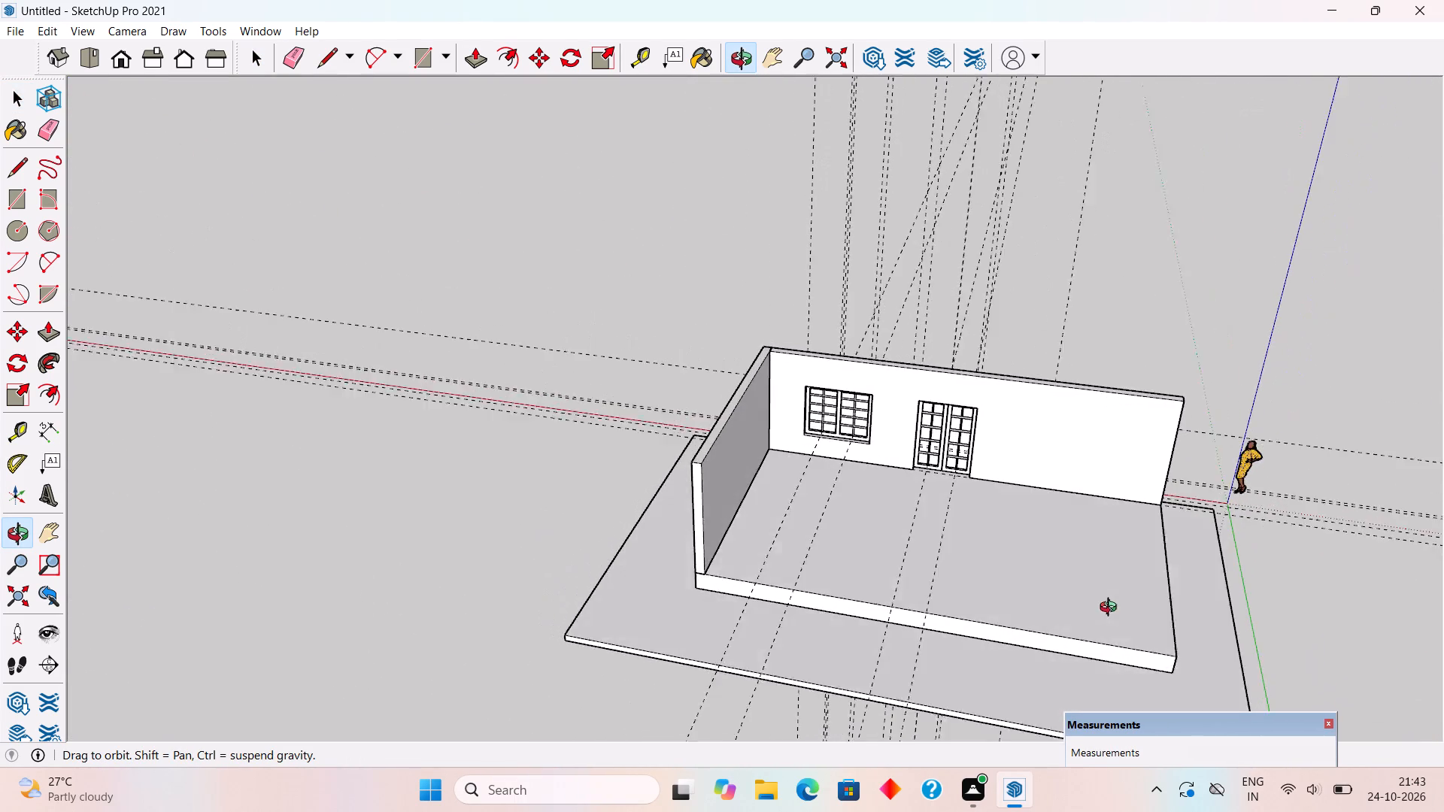
middle_click_drag(1112, 609, 1122, 580)
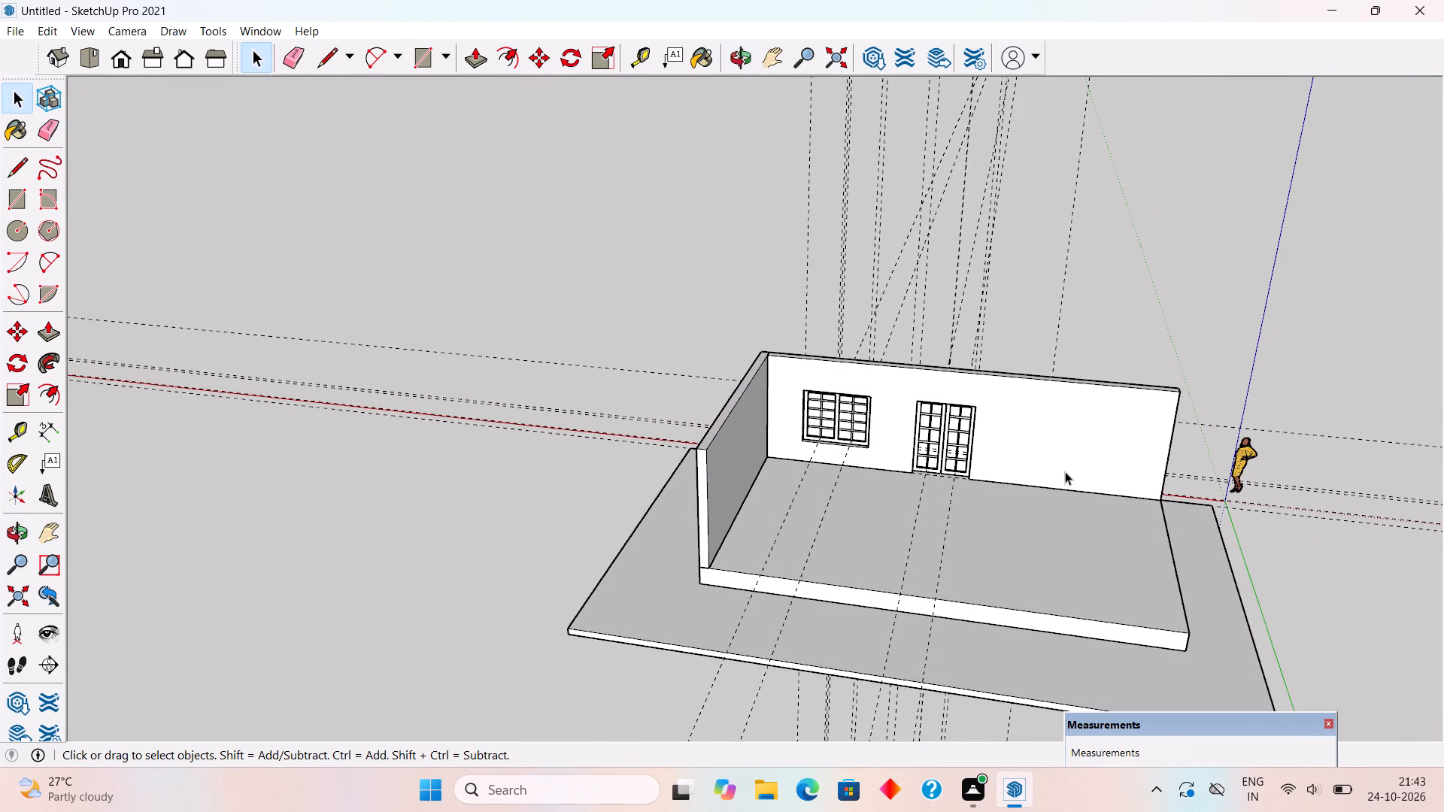
middle_click_drag(1118, 418, 0, 460)
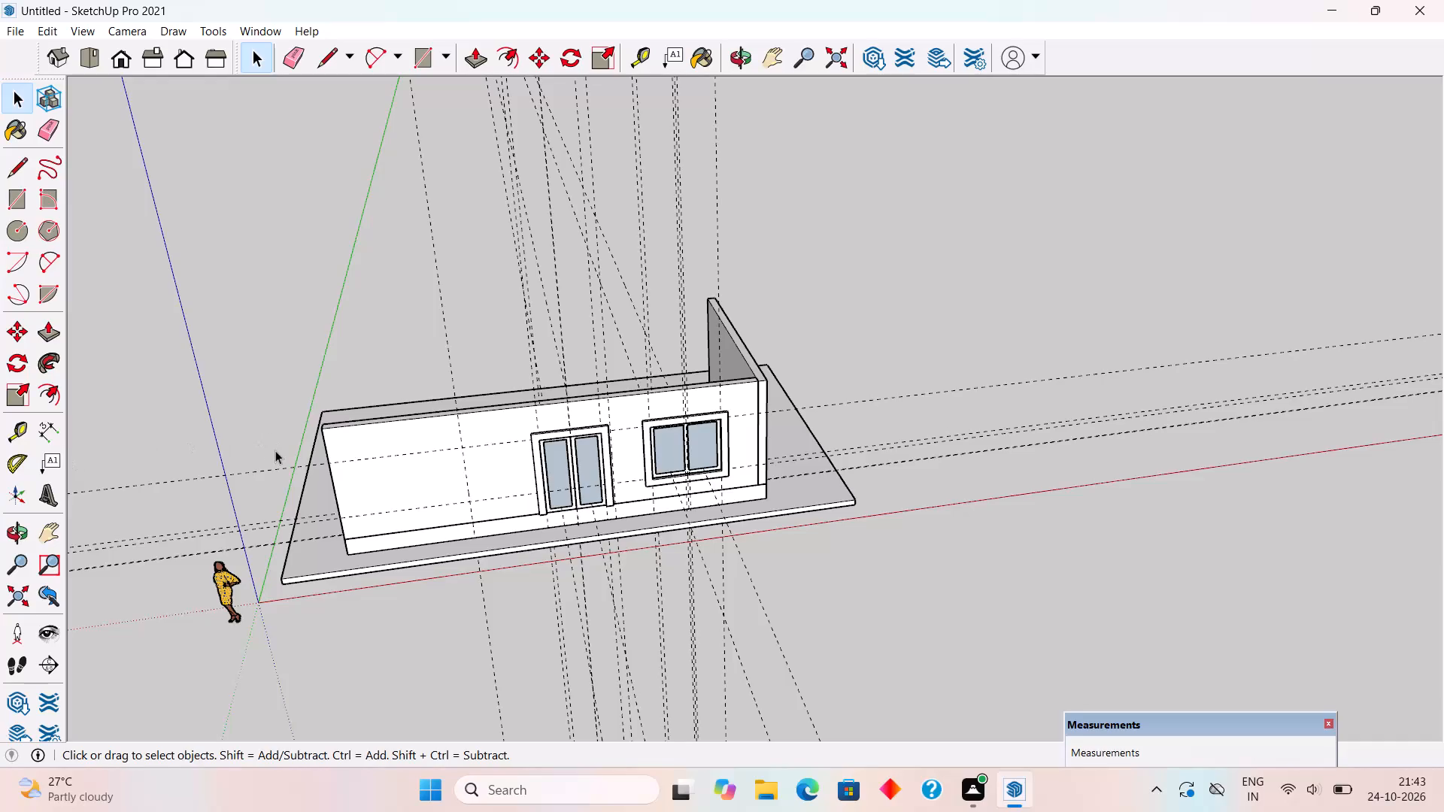
Measure from the vertical guide on the front wall's blank stretch to the wall's end beside the window, on the outer face.
key("t")
left_click(463, 474)
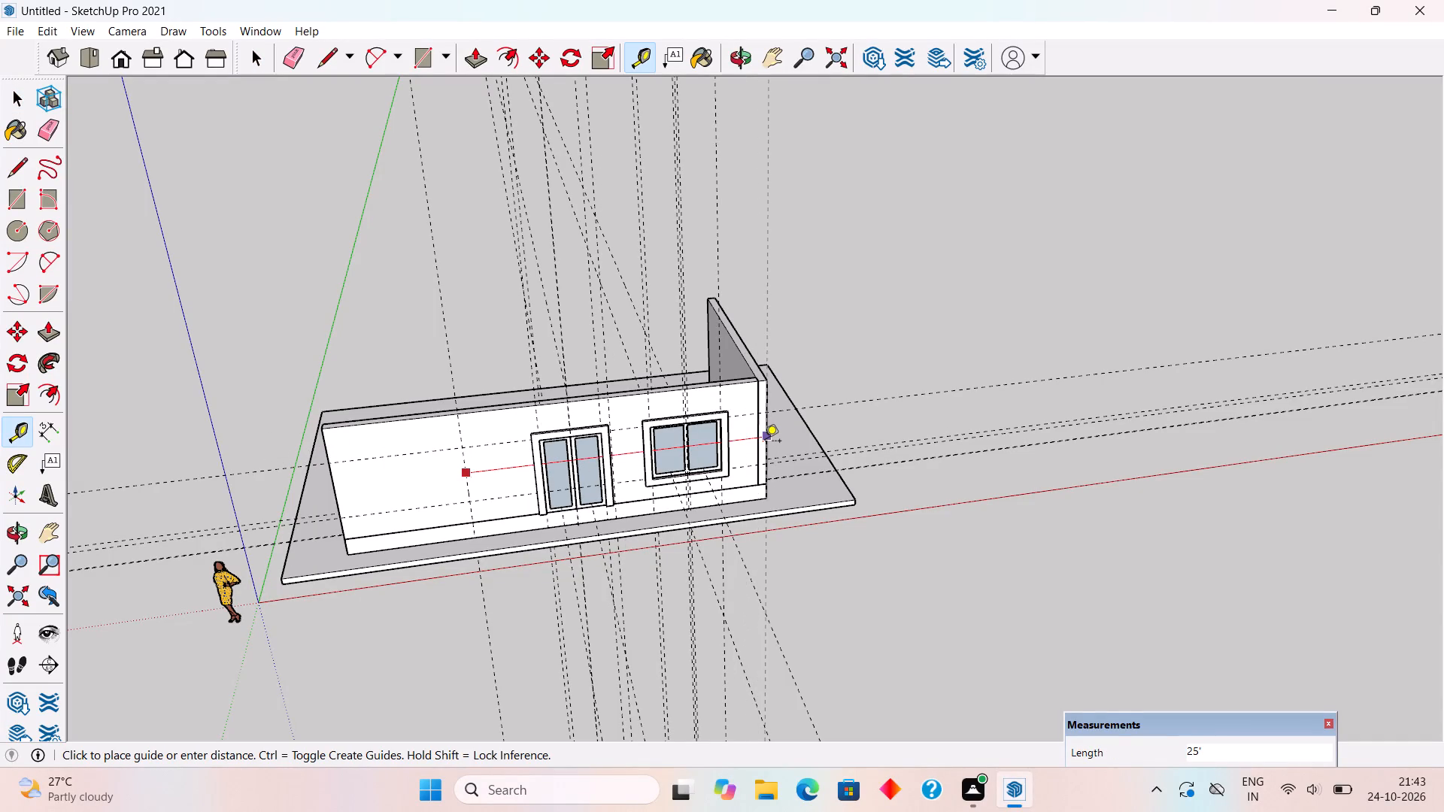
key("space")
Place a vertical guide on the front wall's inner face, 25' from the inside corner with the side wall.
middle_click_drag(405, 477, 1218, 355)
middle_click_drag(987, 553, 1285, 523)
middle_click_drag(1055, 498, 1091, 577)
scroll(1145, 692, "up", 3)
middle_click_drag(1112, 595, 1119, 682)
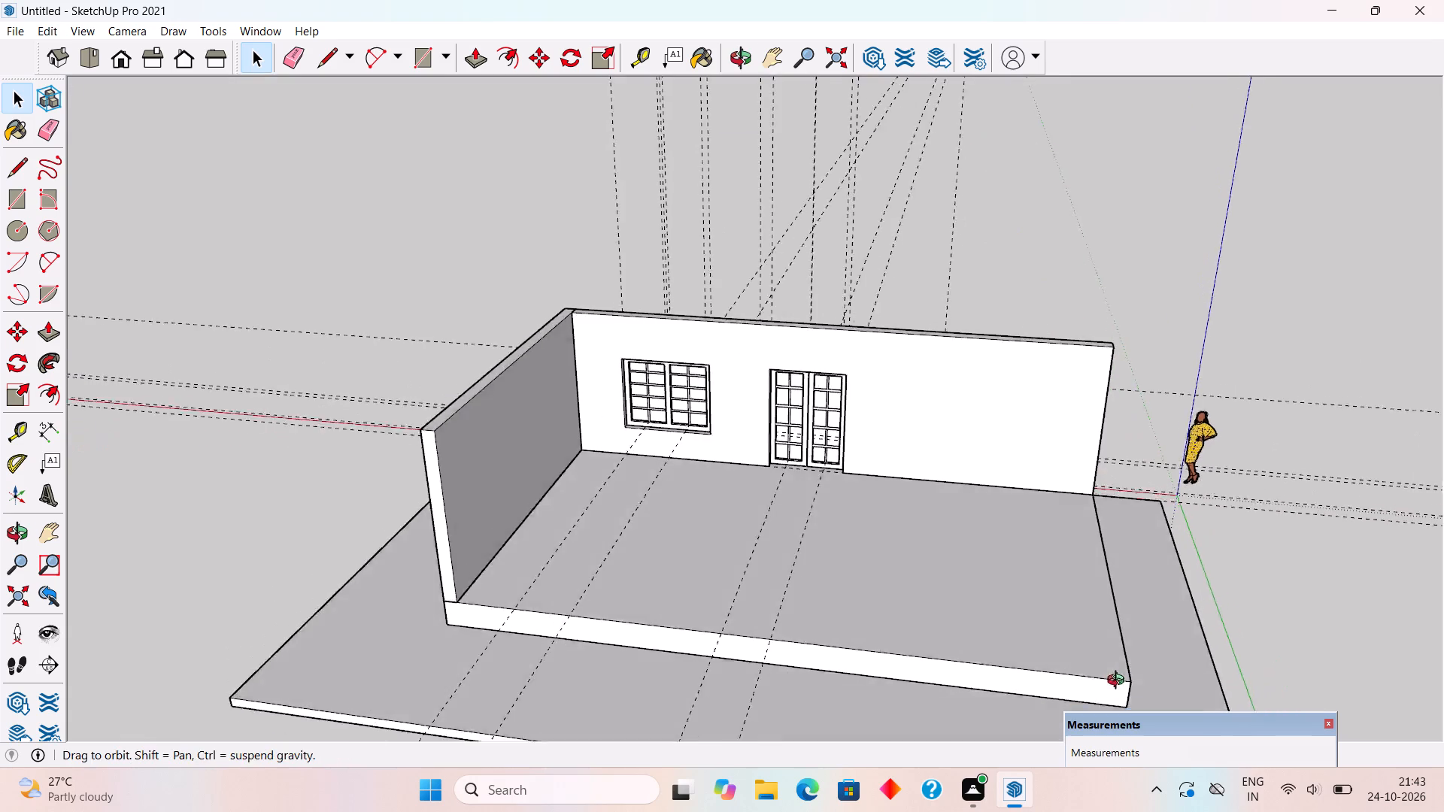
middle_click_drag(1119, 682, 1135, 687)
scroll(1185, 637, "up", 4)
key("t")
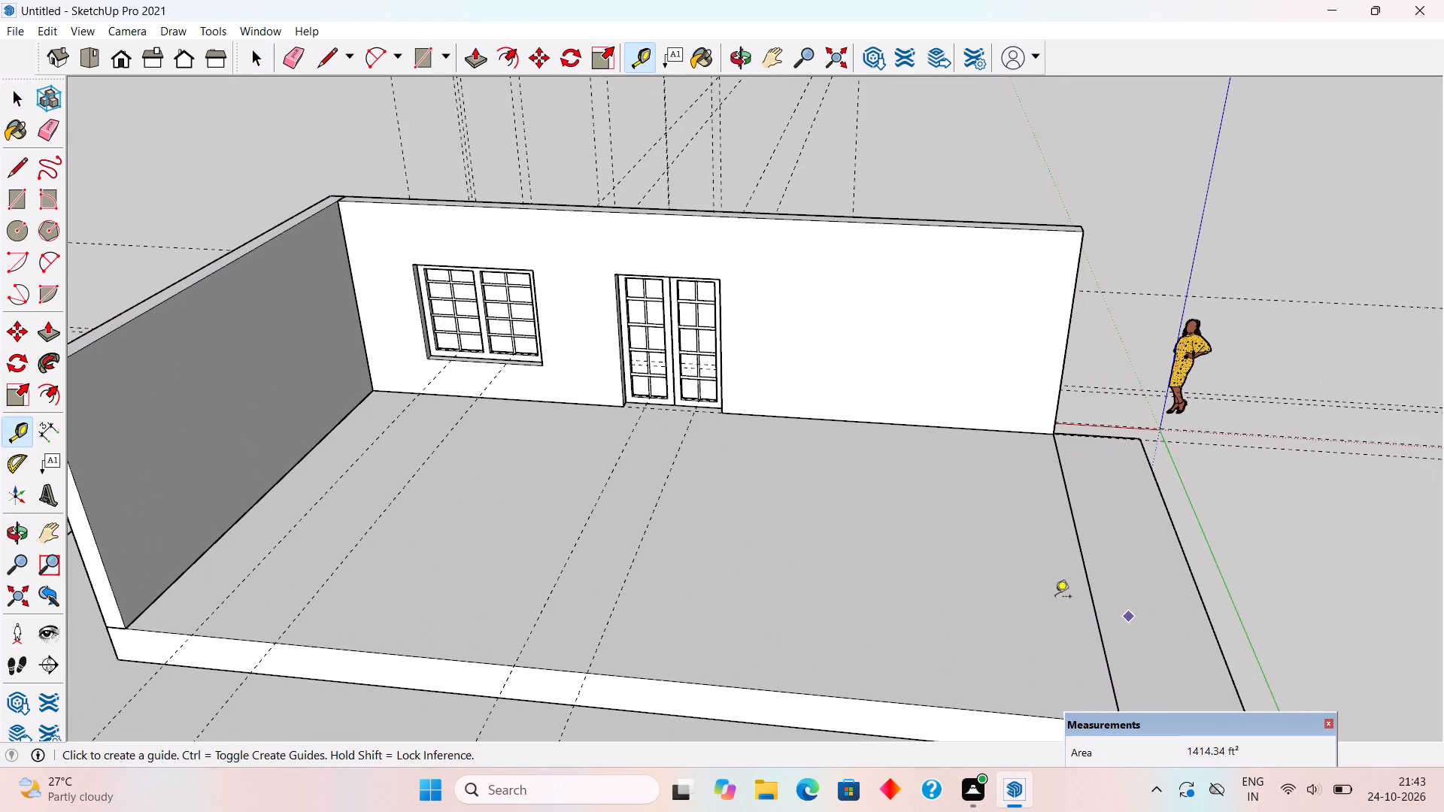
left_click(359, 332)
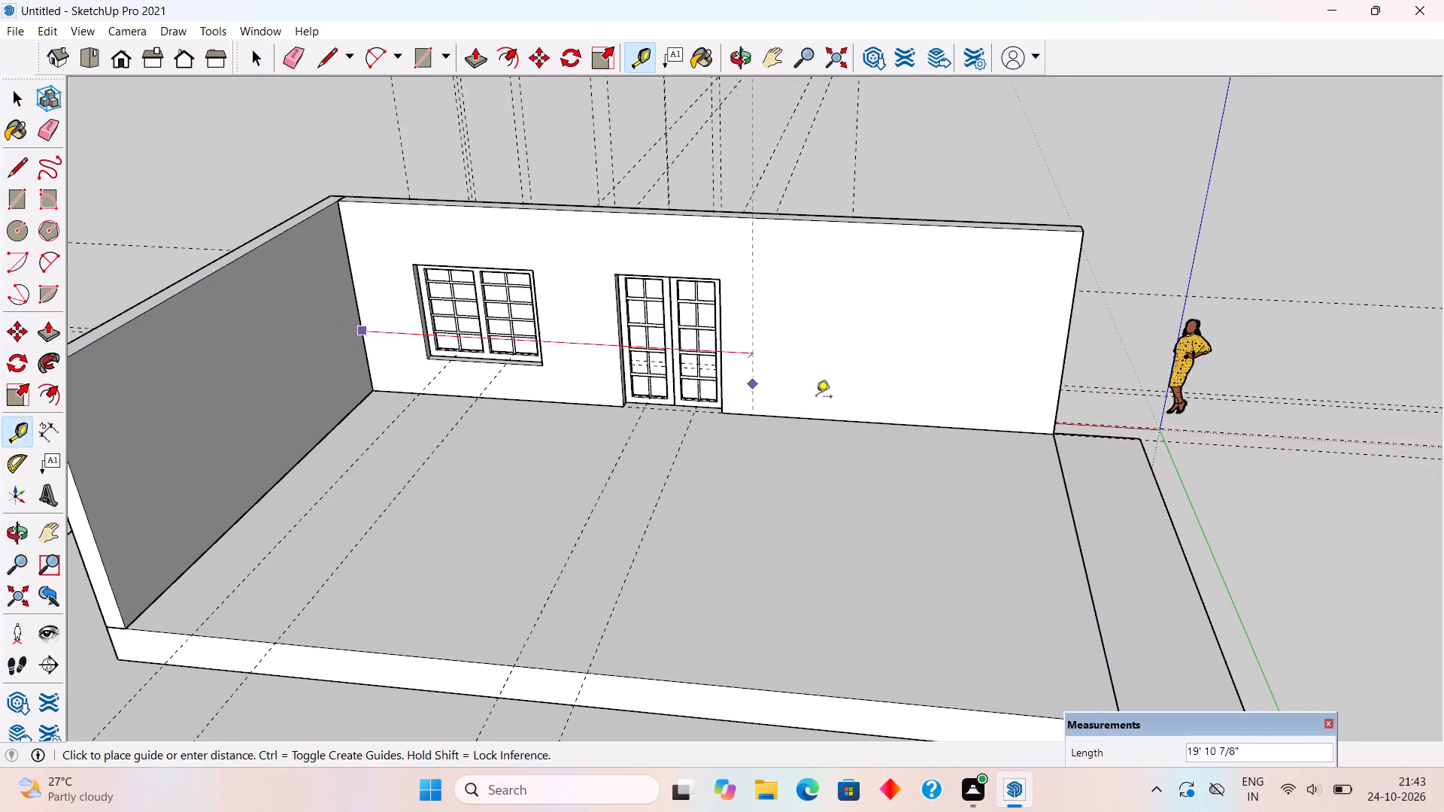
type("25'")
key("Return")
Measure along the front wall's outer face from its end beside the window to the vertical guide beyond the door.
middle_click_drag(762, 386, 752, 383)
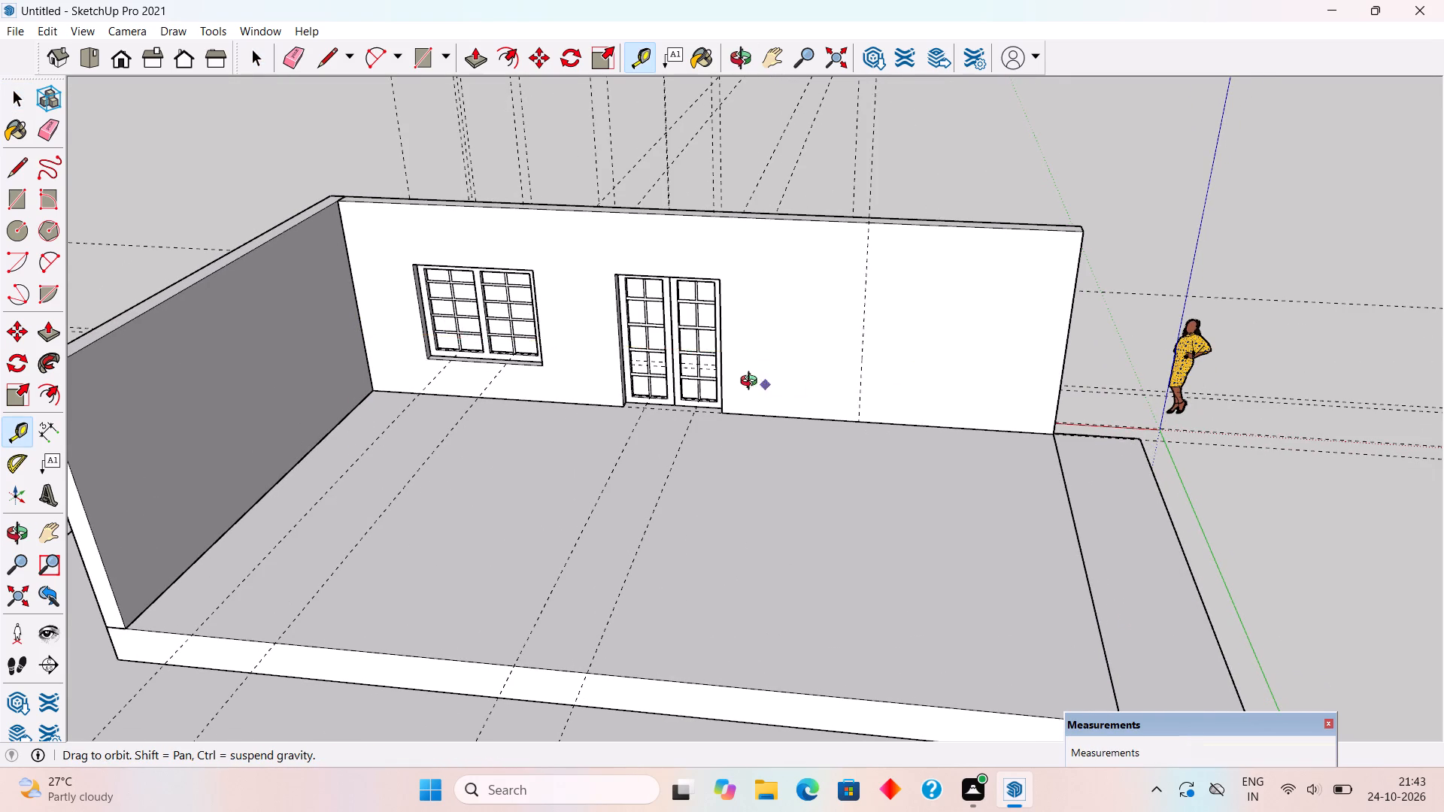
middle_click_drag(752, 383, 956, 301)
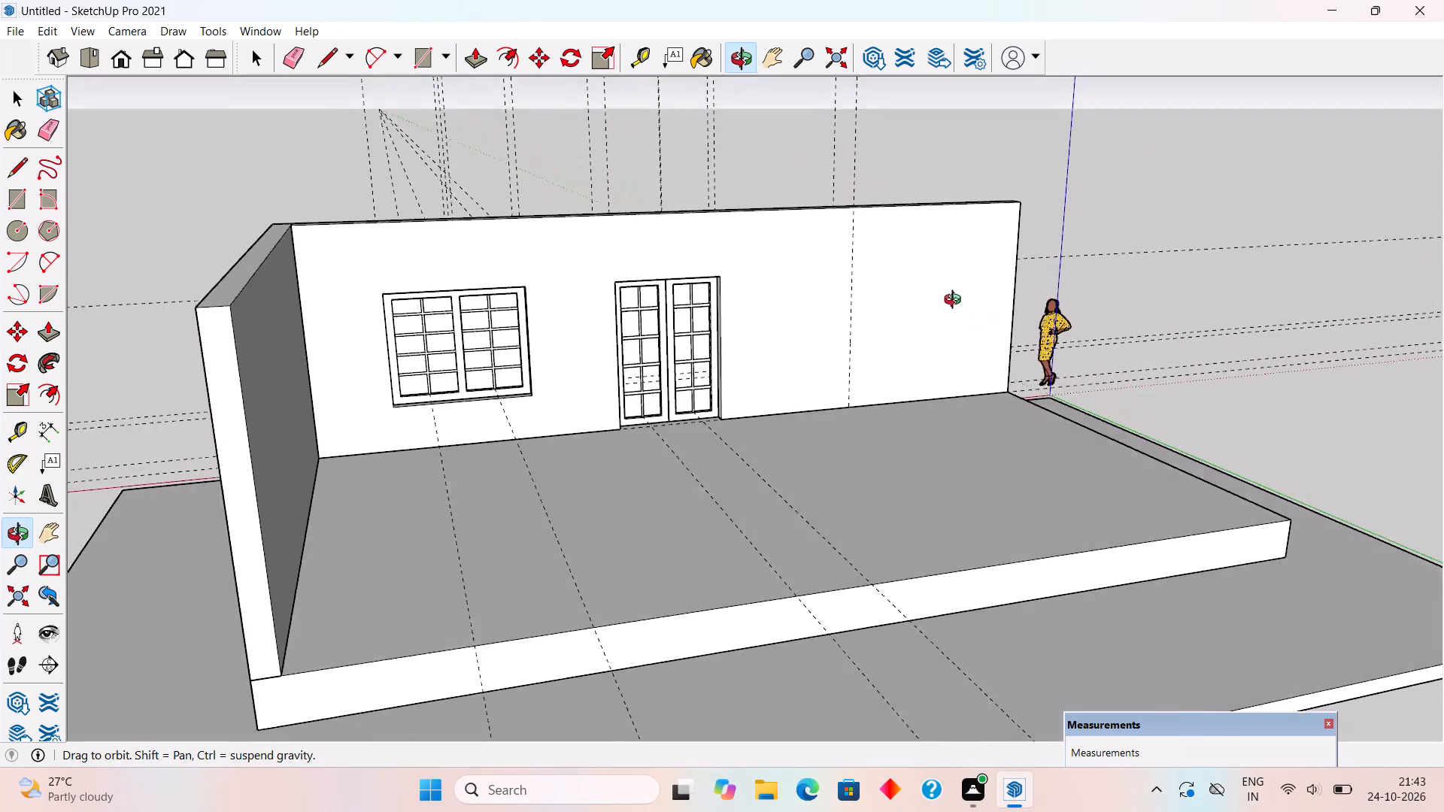
middle_click_drag(956, 301, 0, 480)
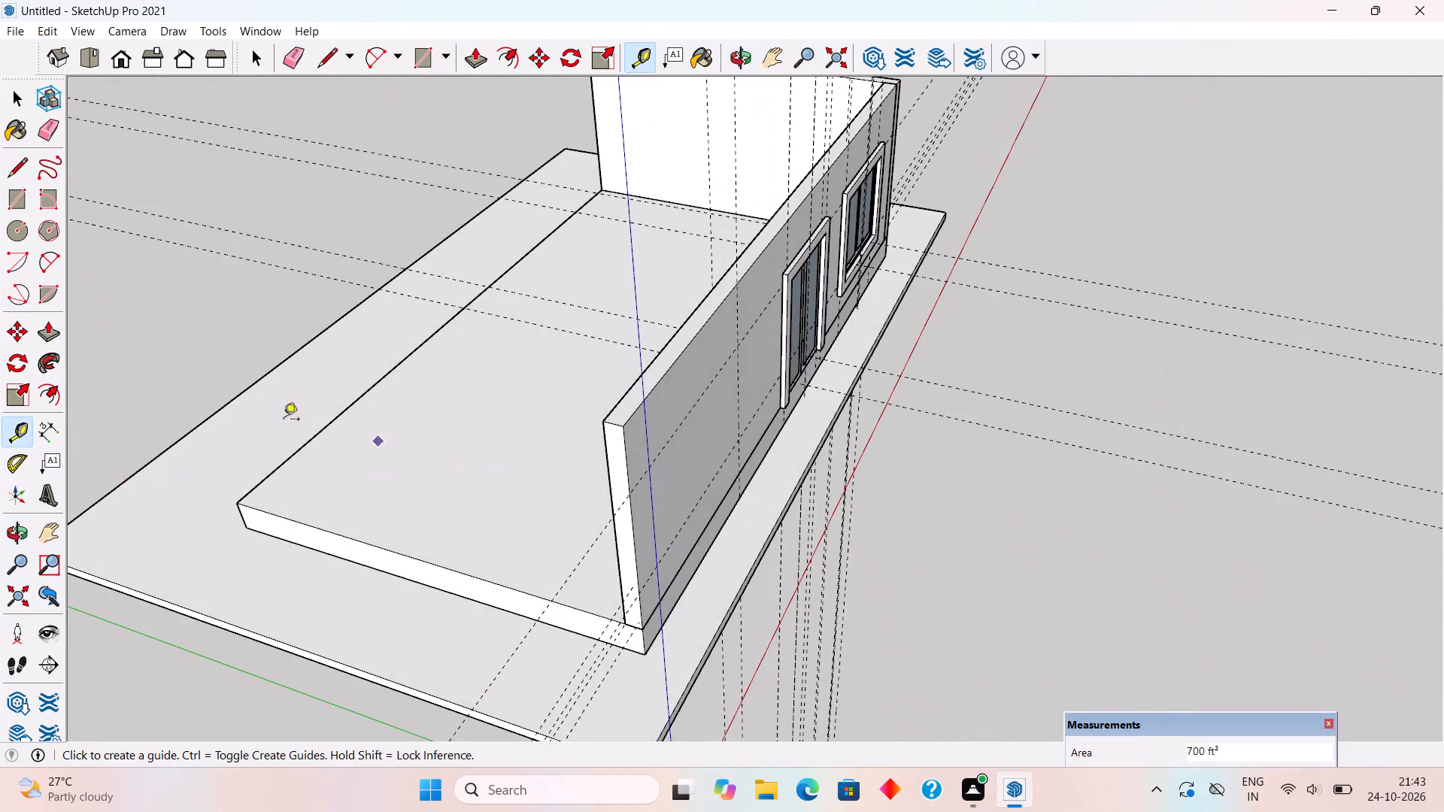
scroll(158, 380, "down", 2)
scroll(600, 541, "down", 3)
middle_click_drag(690, 496, 293, 365)
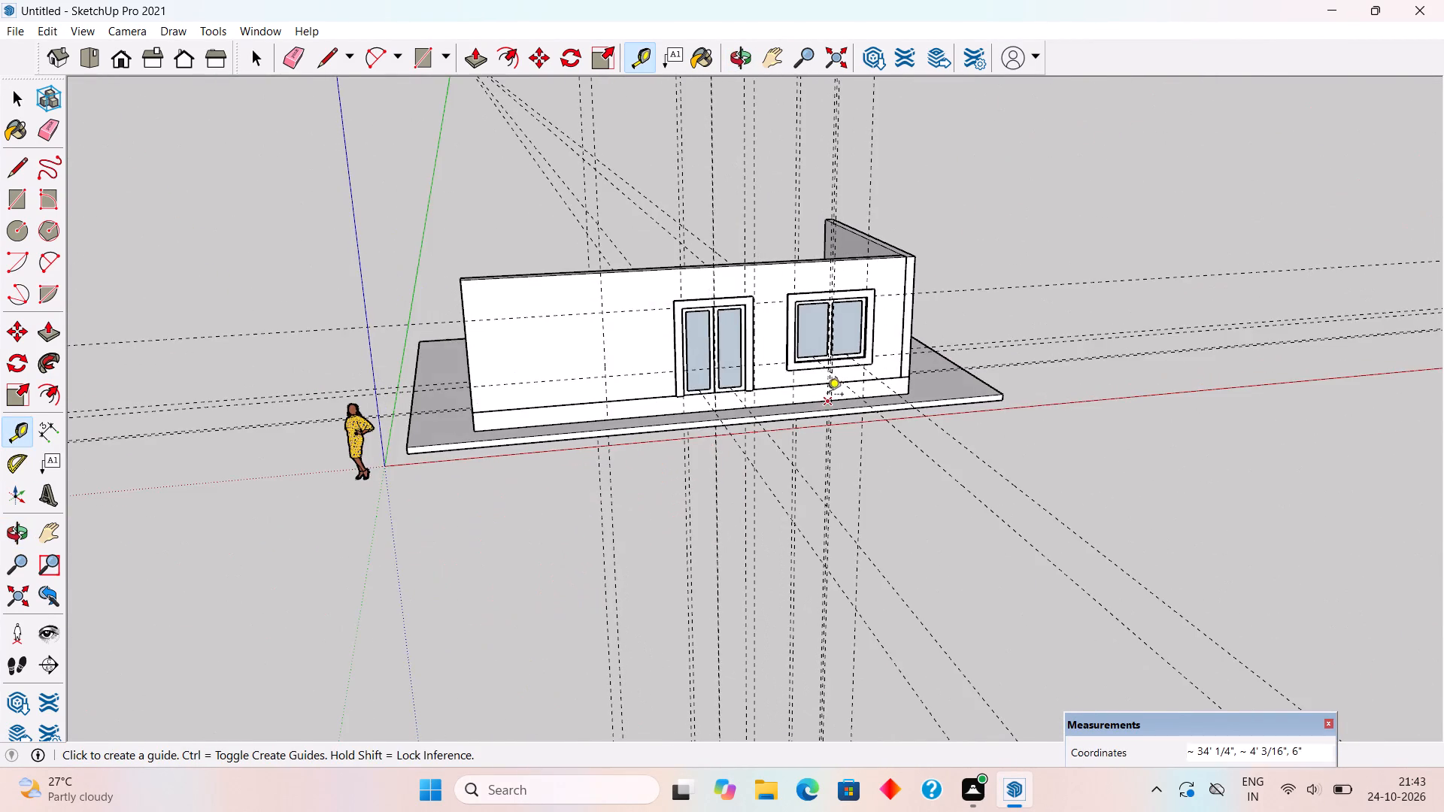
scroll(827, 395, "up", 2)
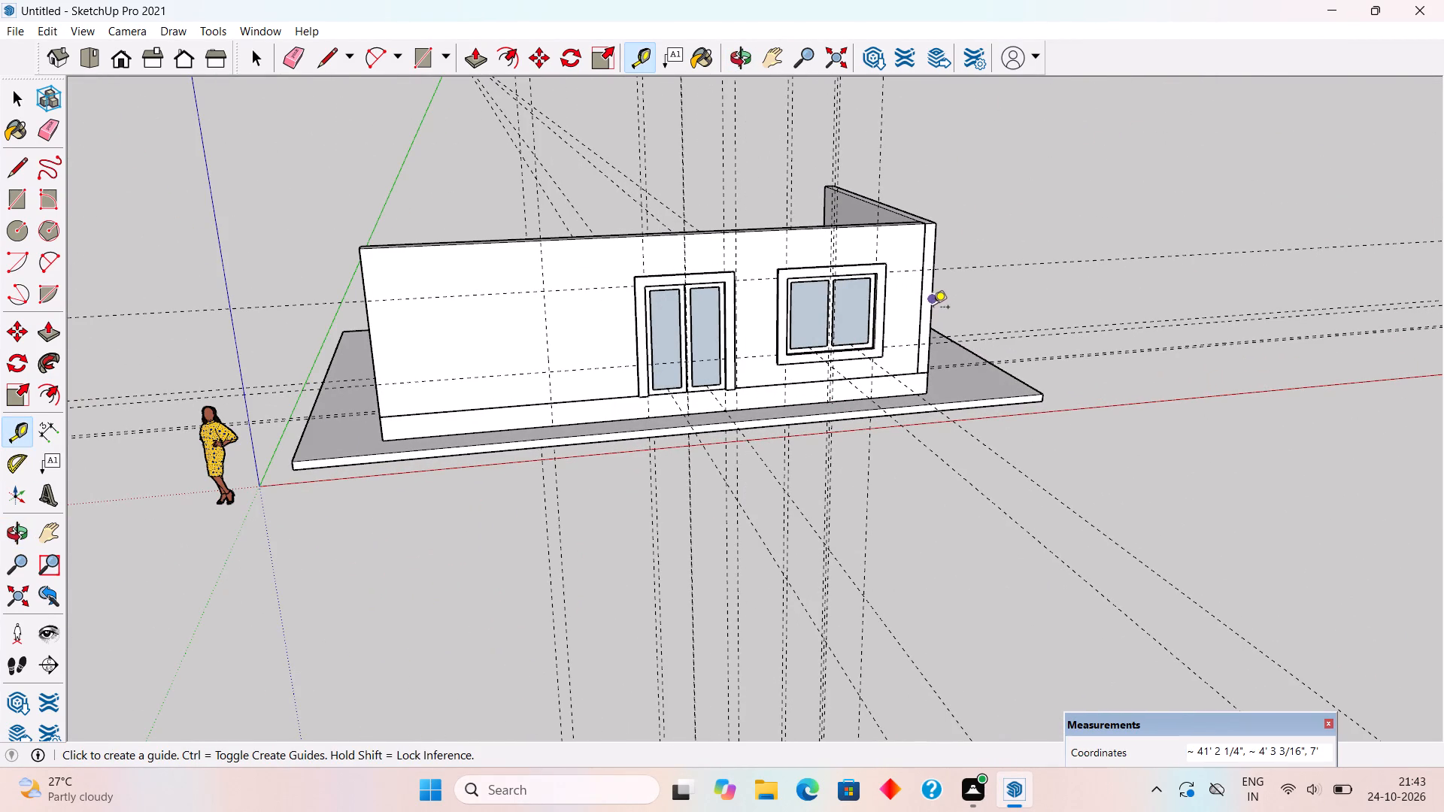
left_click(933, 320)
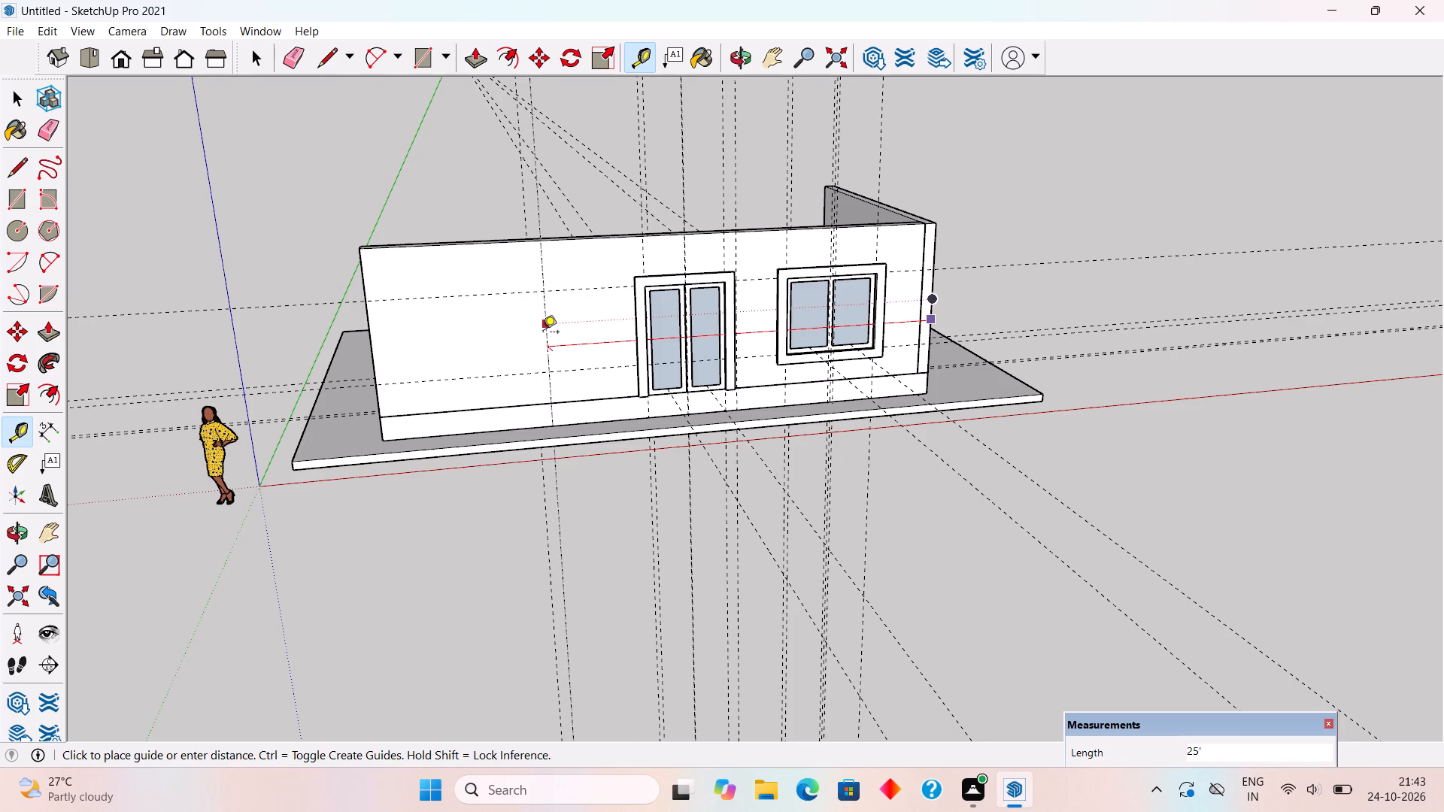
middle_click_drag(546, 333, 1262, 468)
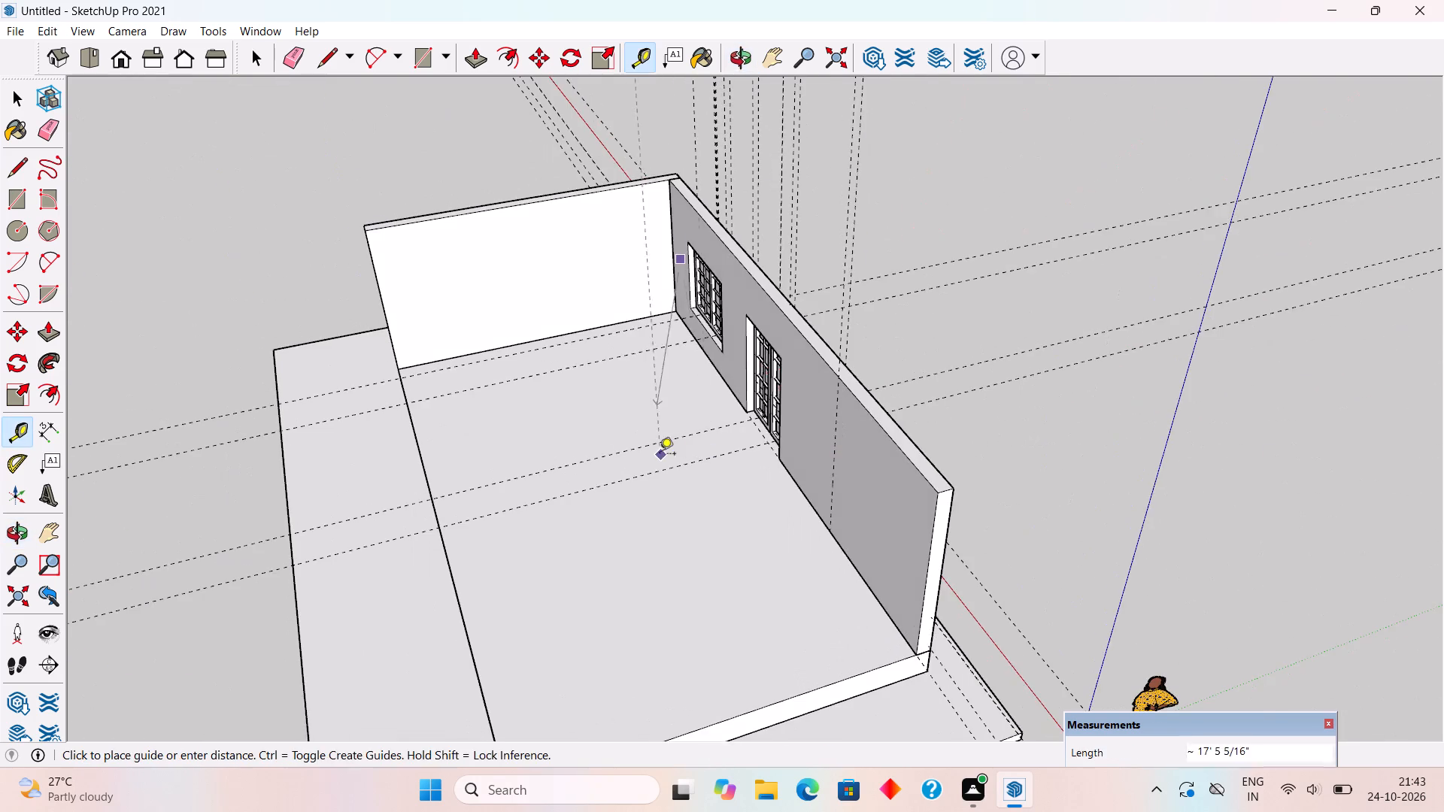
middle_click_drag(969, 477, 1327, 395)
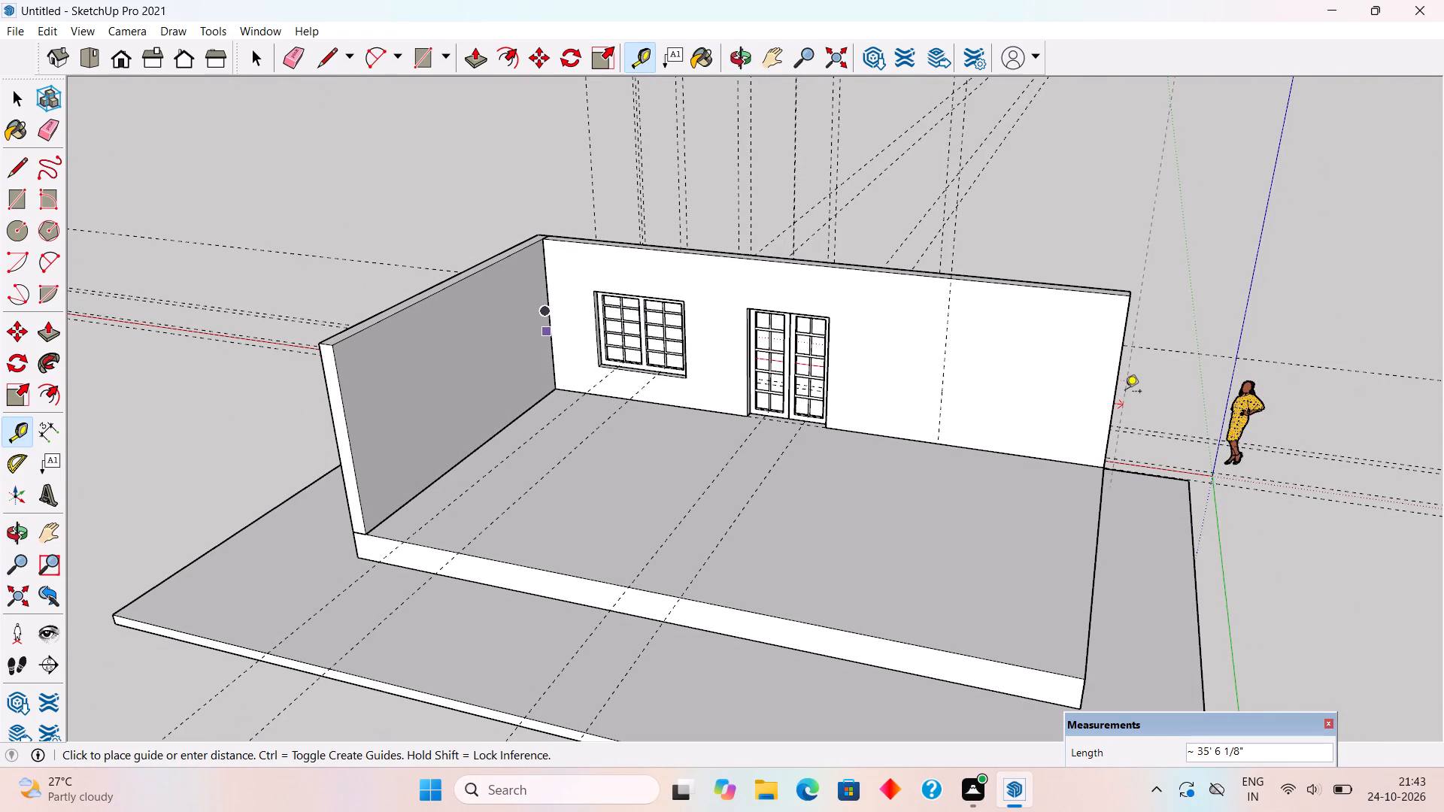
key("space")
Add a parallel guide on the wall's inner face, offset 9" from the 25' guide toward the door.
scroll(912, 363, "up", 2)
middle_click_drag(926, 381, 961, 379)
scroll(1006, 250, "up", 1)
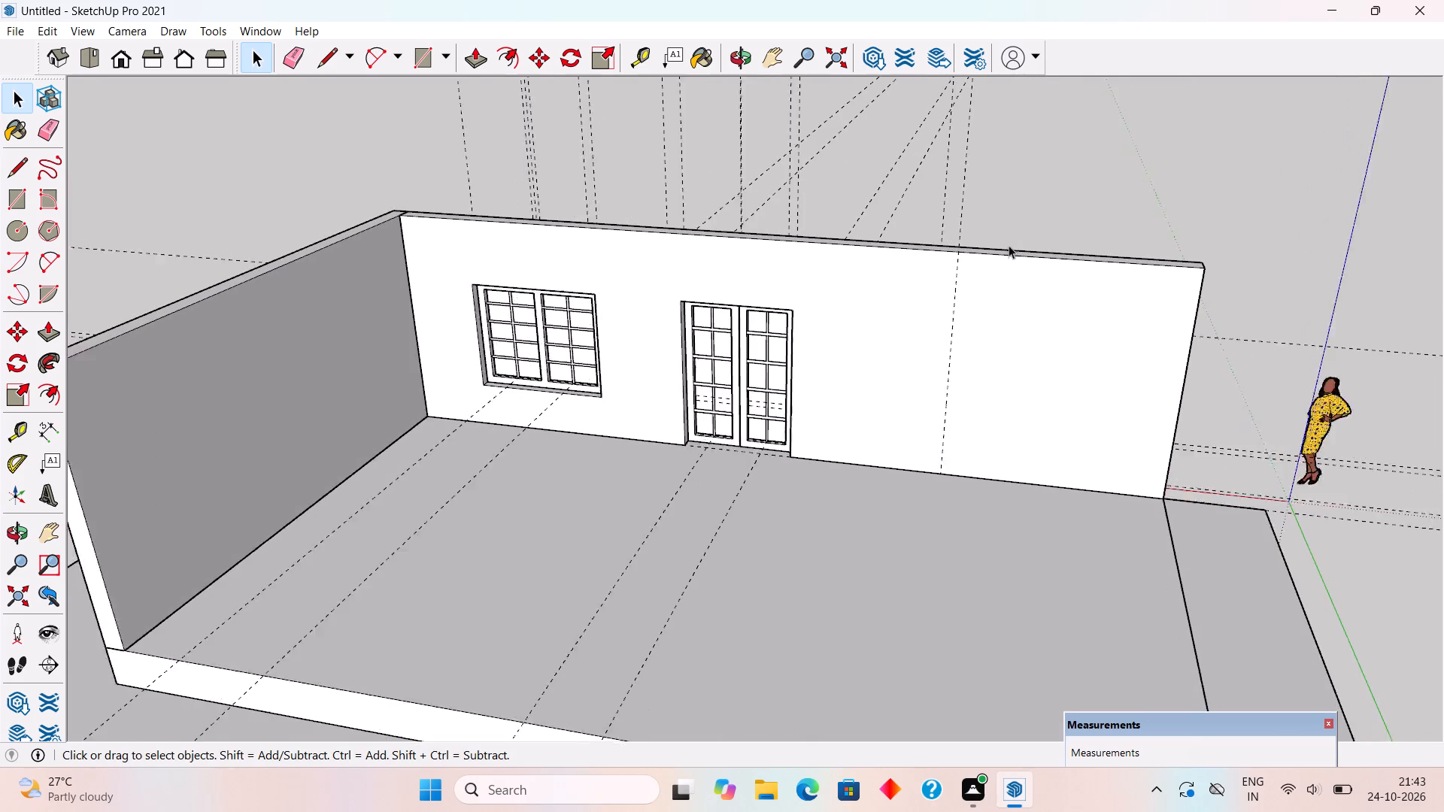
scroll(1009, 245, "up", 2)
key("t")
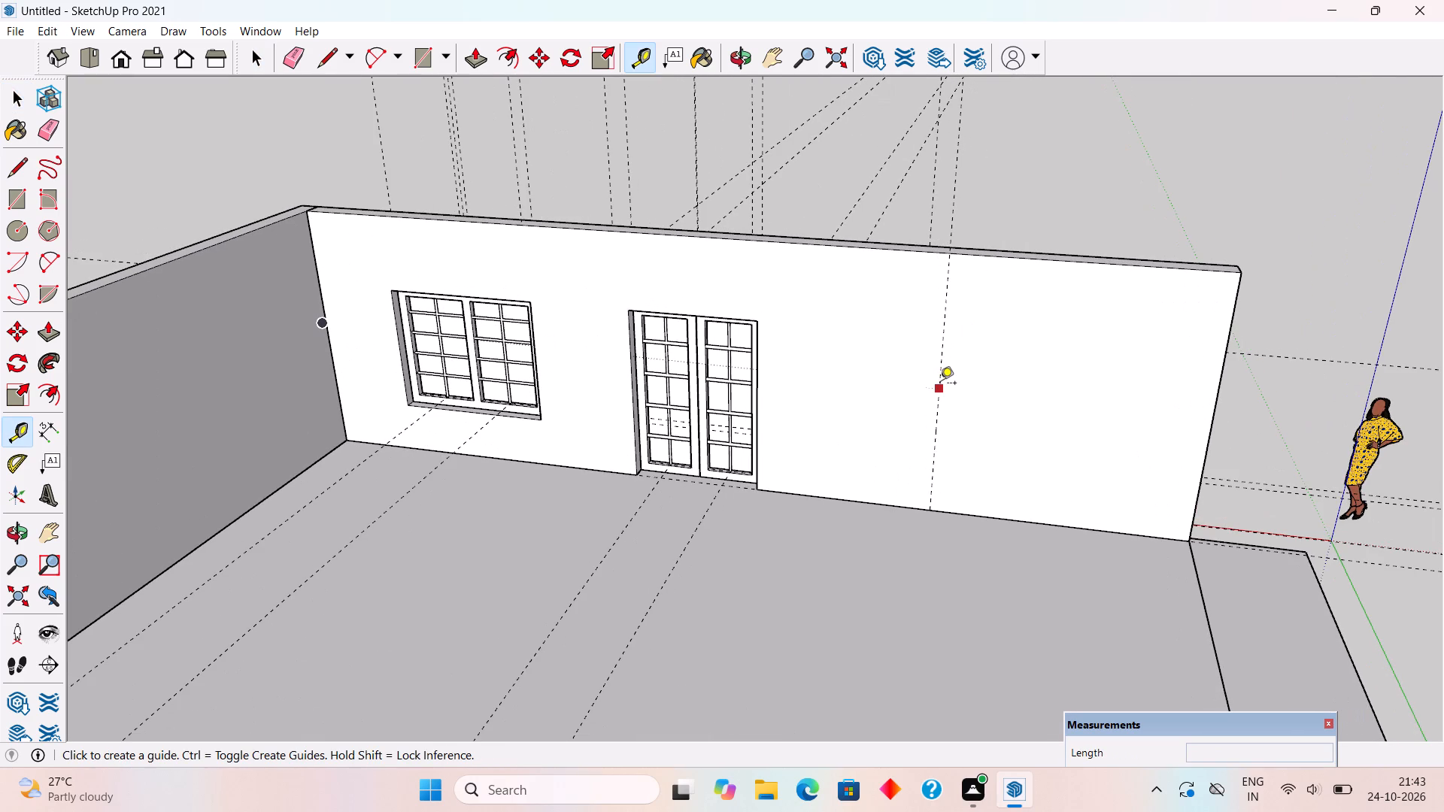
left_click(940, 384)
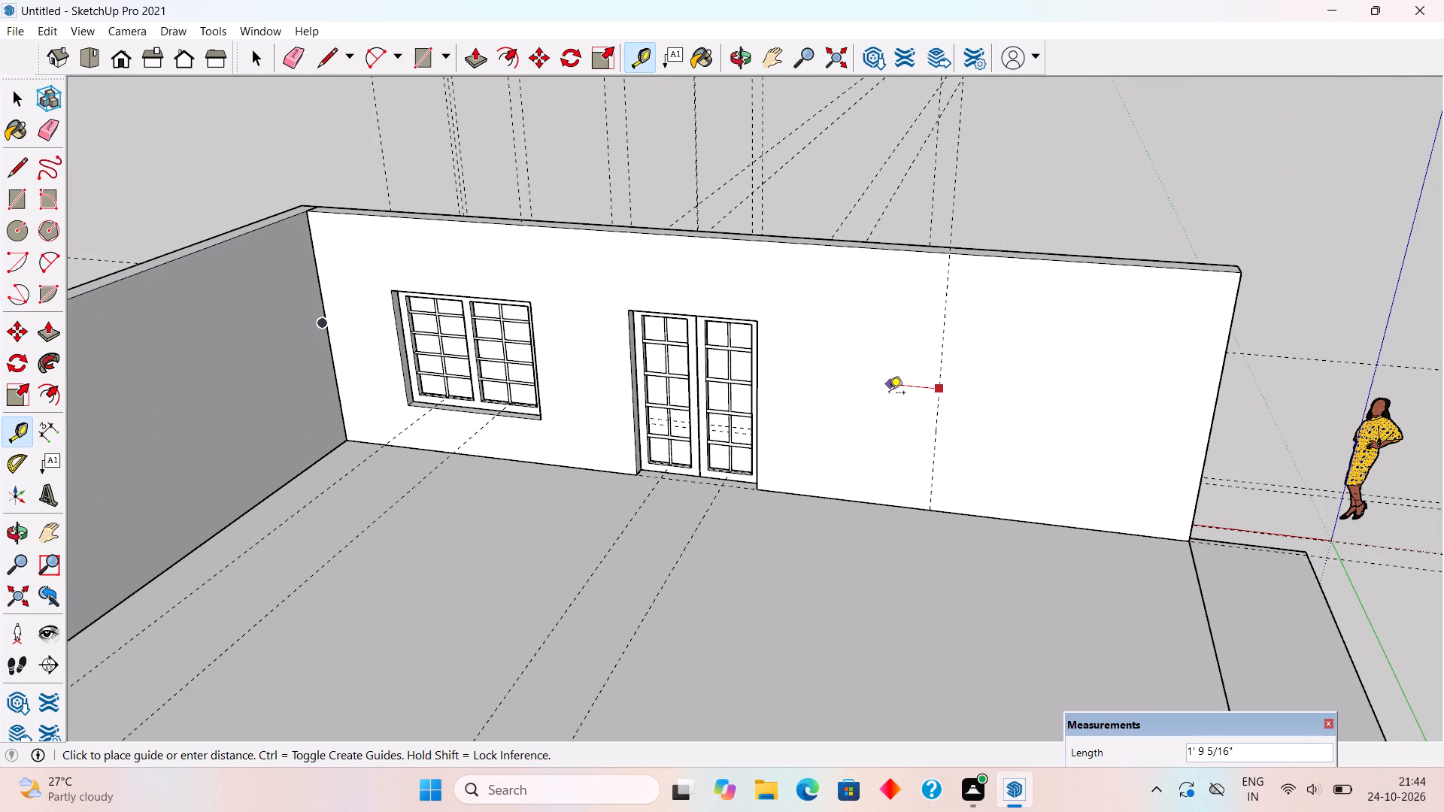
key("t")
left_click(945, 326)
type("9\"")
key("Return")
key("space")
Examine the front wall's inner face and the floor slab around the two guides beside the door.
middle_click_drag(888, 435, 882, 330)
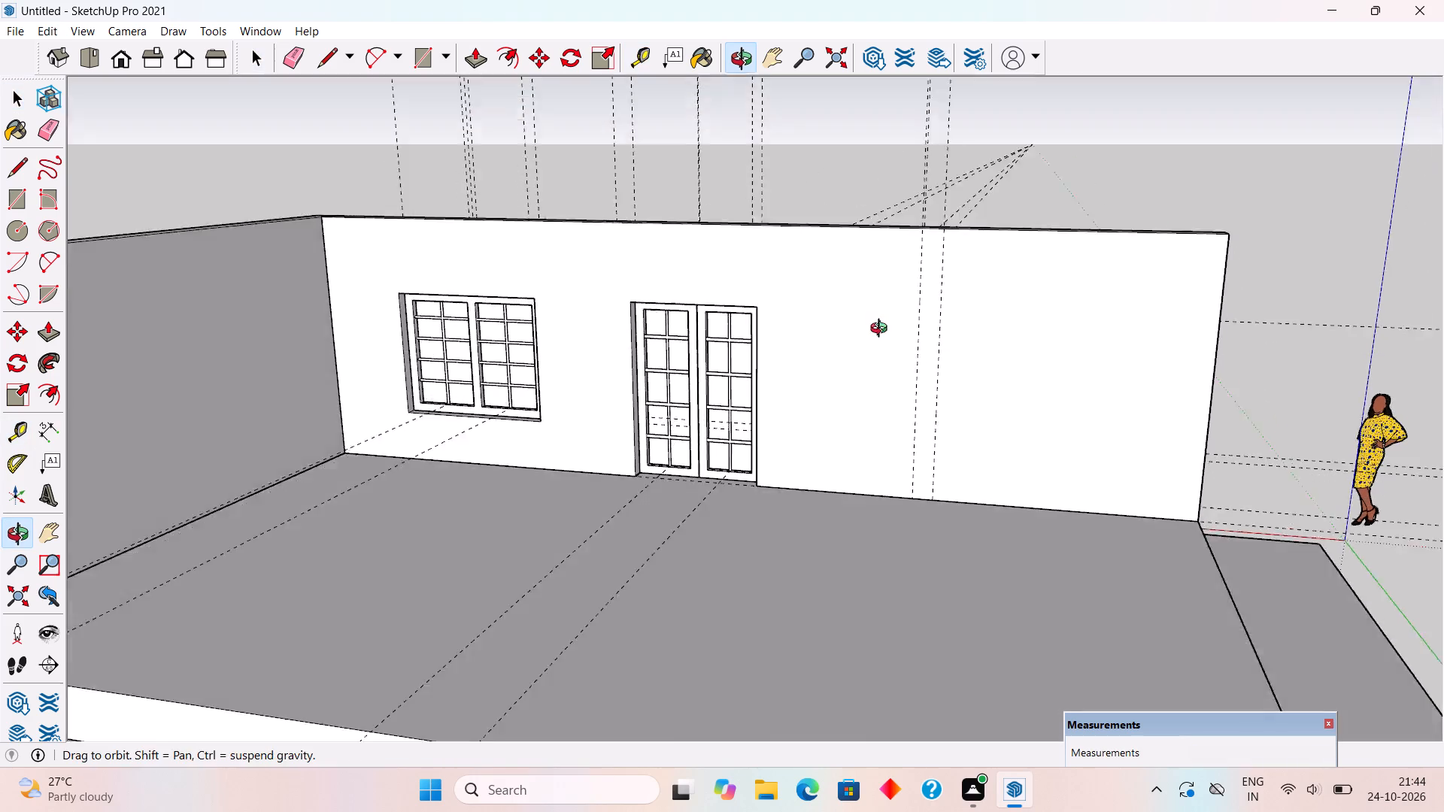
middle_click_drag(882, 330, 881, 323)
scroll(881, 323, "down", 7)
middle_click_drag(817, 471, 1000, 424)
middle_click_drag(1012, 439, 997, 524)
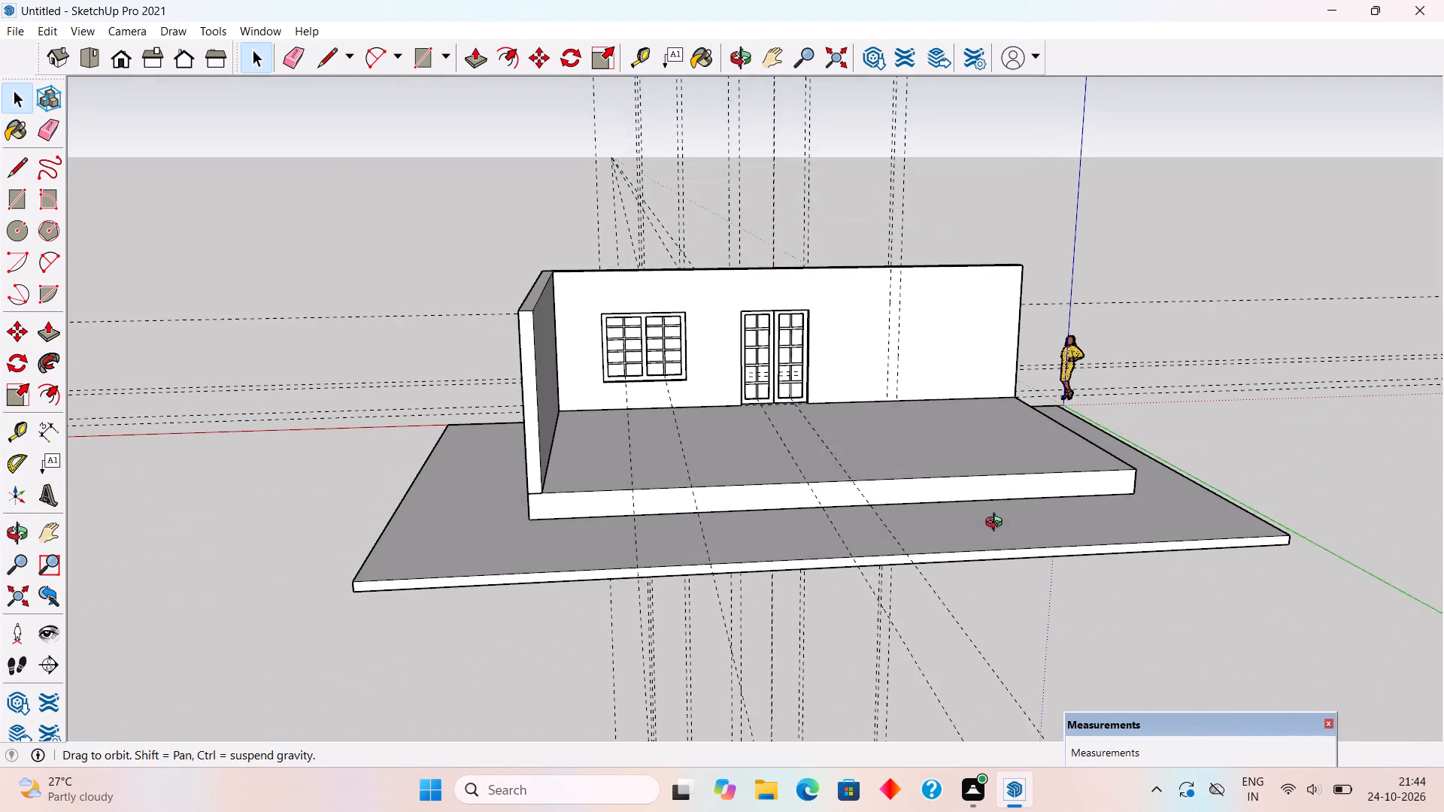
middle_click_drag(997, 524, 997, 525)
scroll(984, 244, "up", 7)
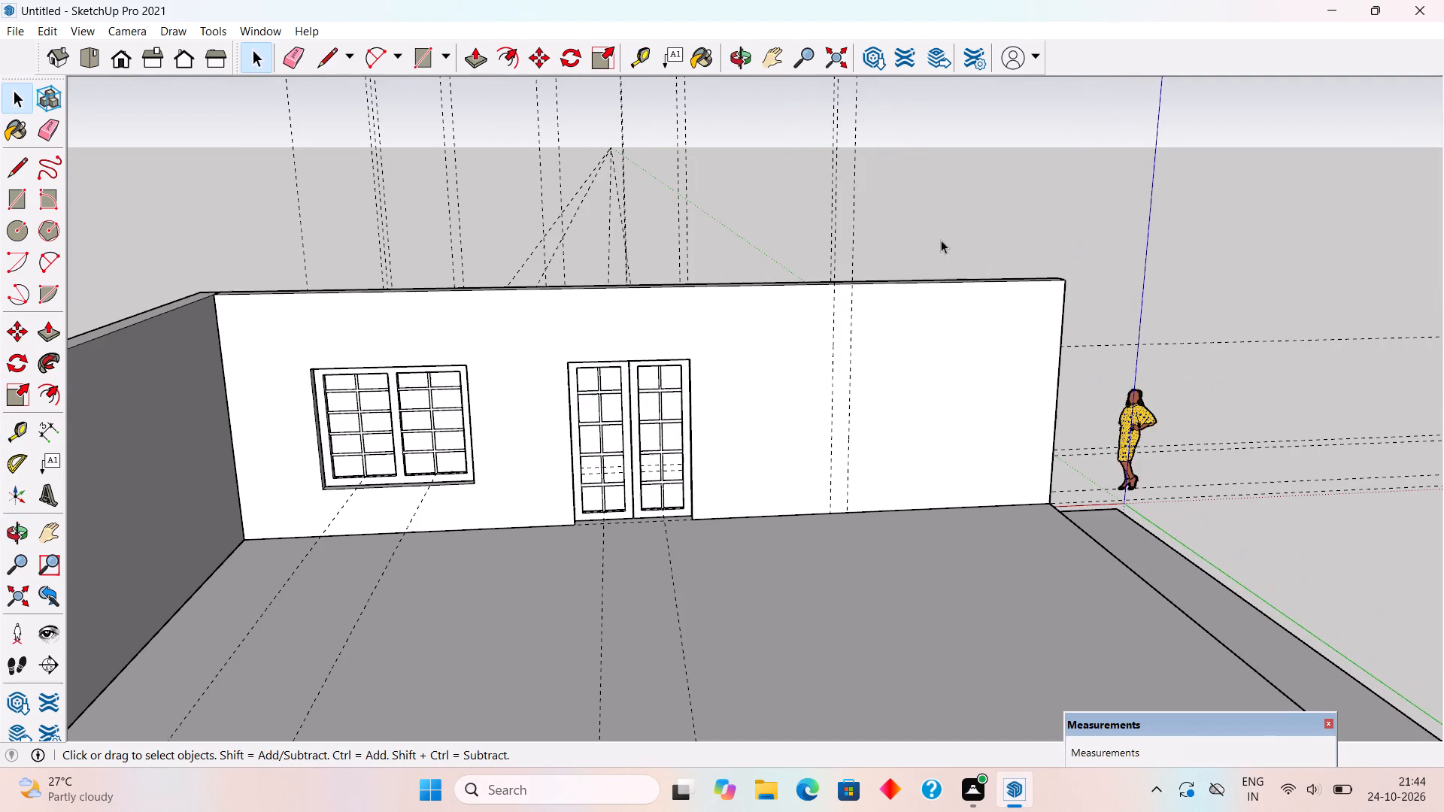
scroll(899, 276, "up", 2)
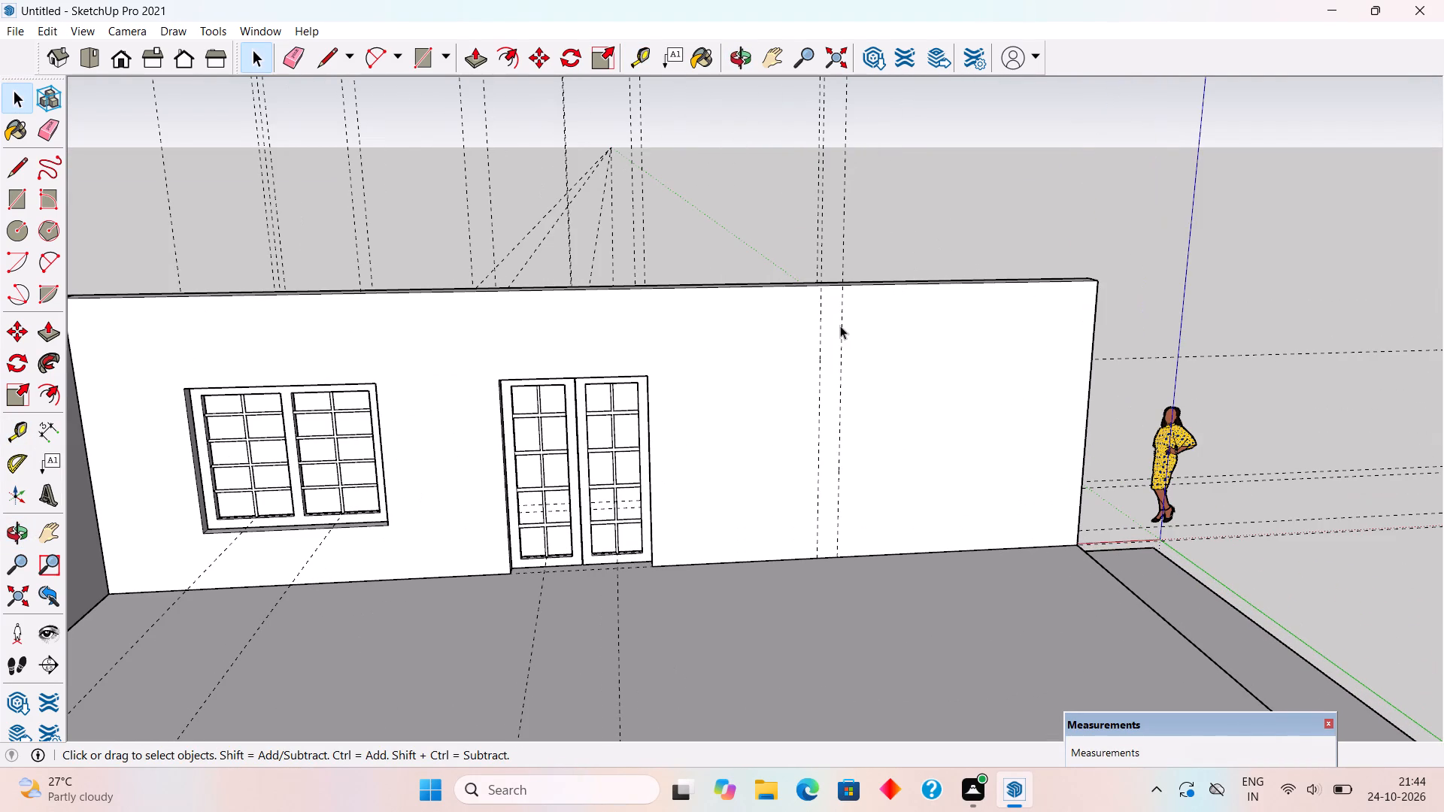
scroll(842, 479, "down", 3)
middle_click_drag(838, 478, 857, 593)
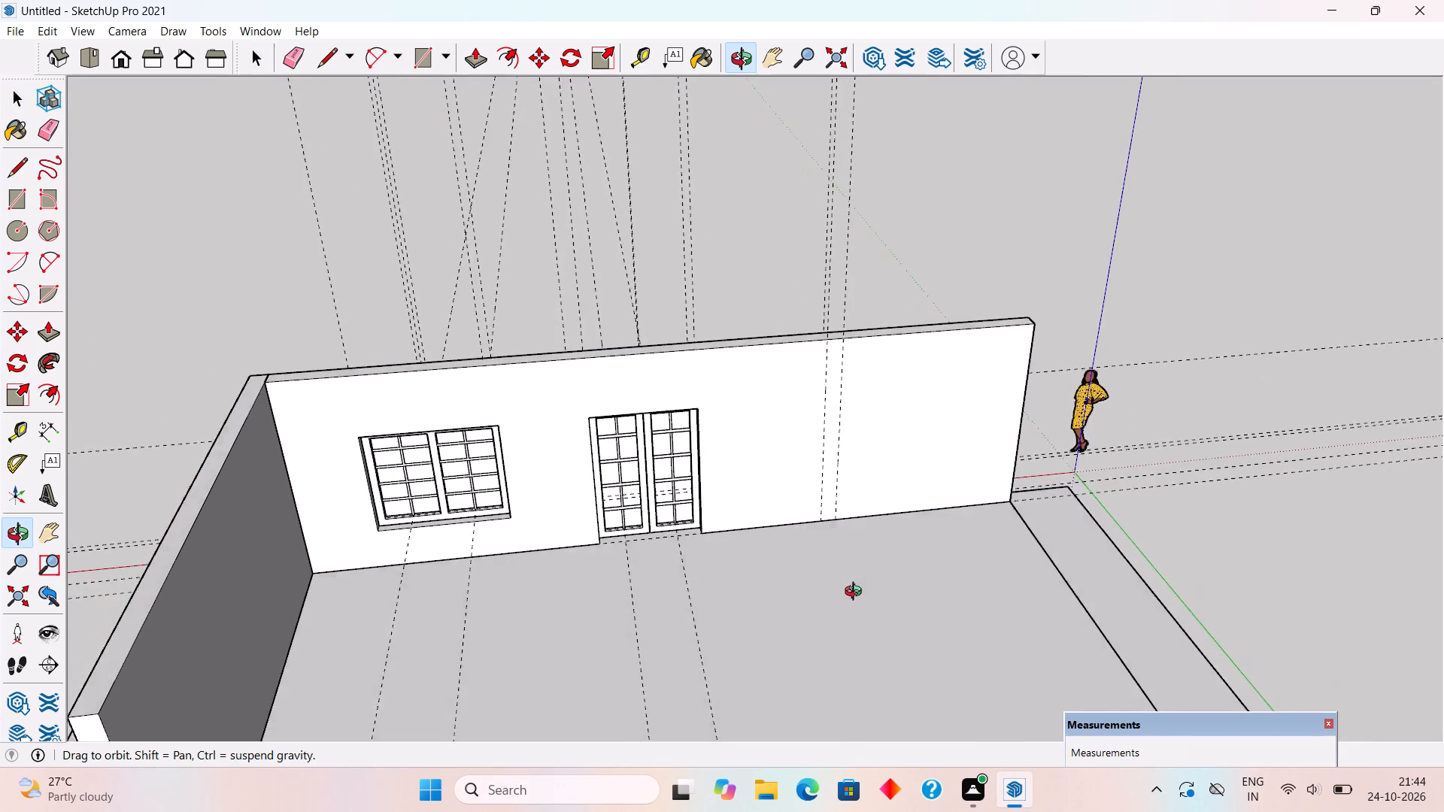
middle_click_drag(857, 593, 757, 618)
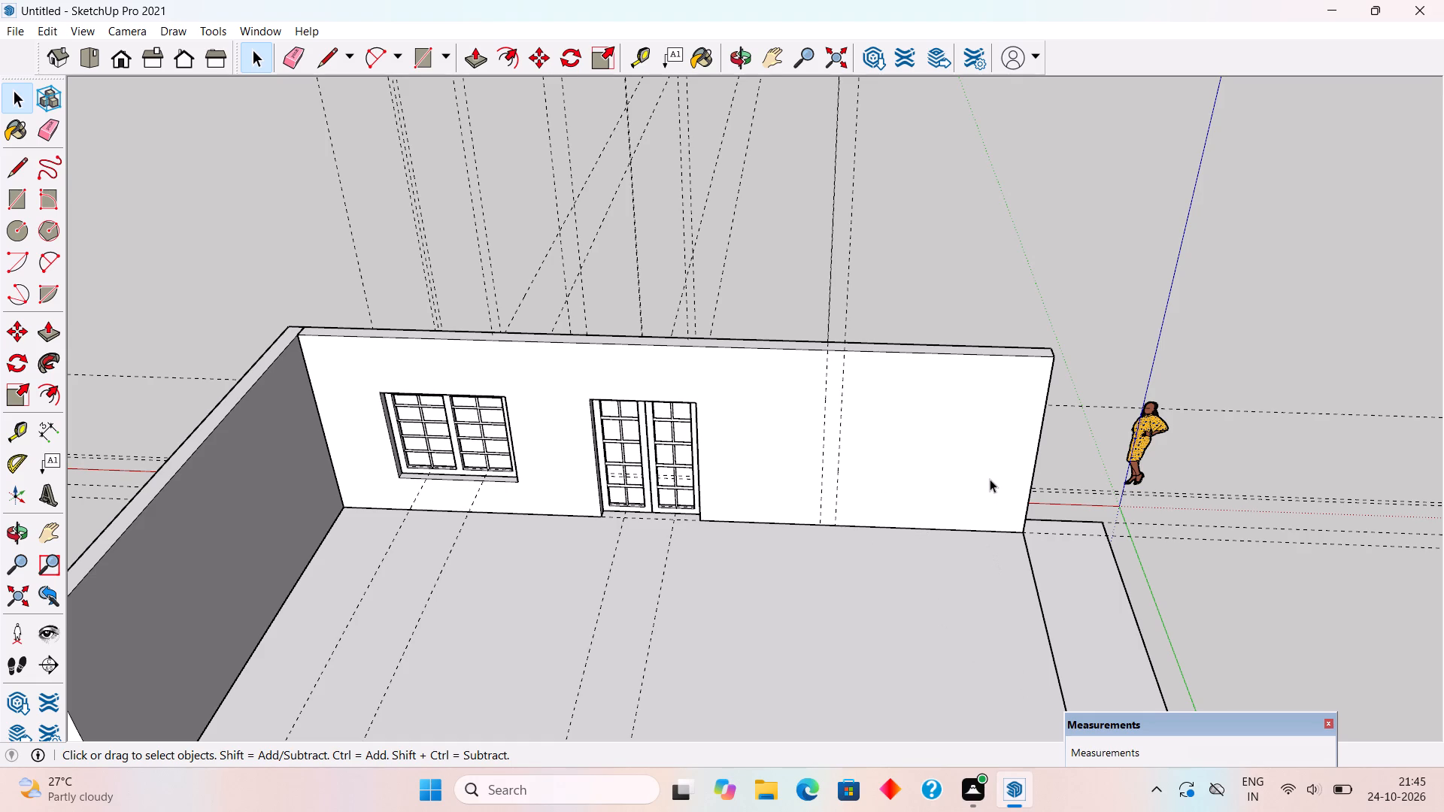
scroll(998, 463, "down", 9)
scroll(790, 541, "down", 6)
scroll(881, 698, "up", 9)
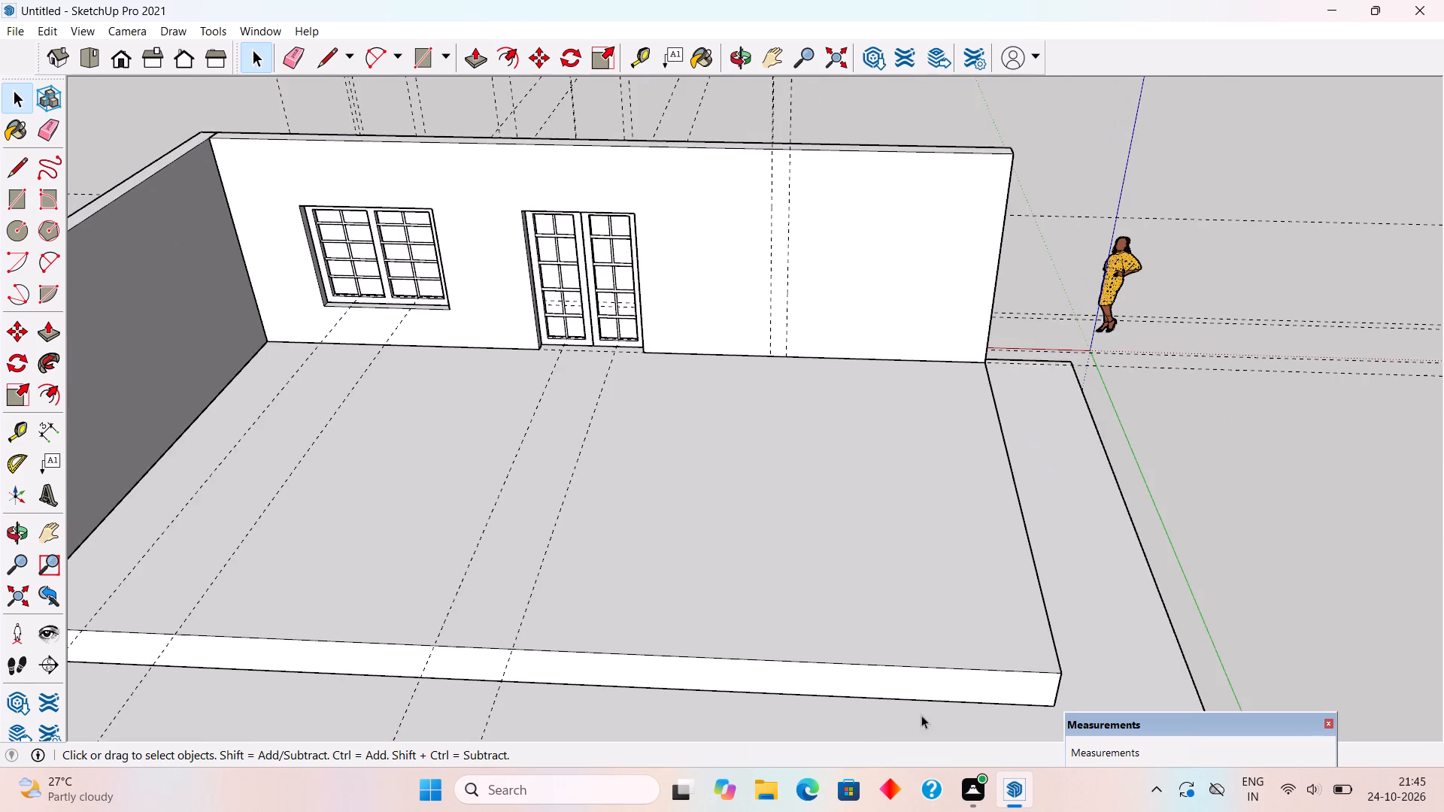
Place a vertical guide on the front wall's inner face, 6' from the 25' guide toward the wall's free end.
middle_click_drag(942, 667, 961, 629)
key("t")
scroll(837, 487, "up", 1)
left_click(781, 299)
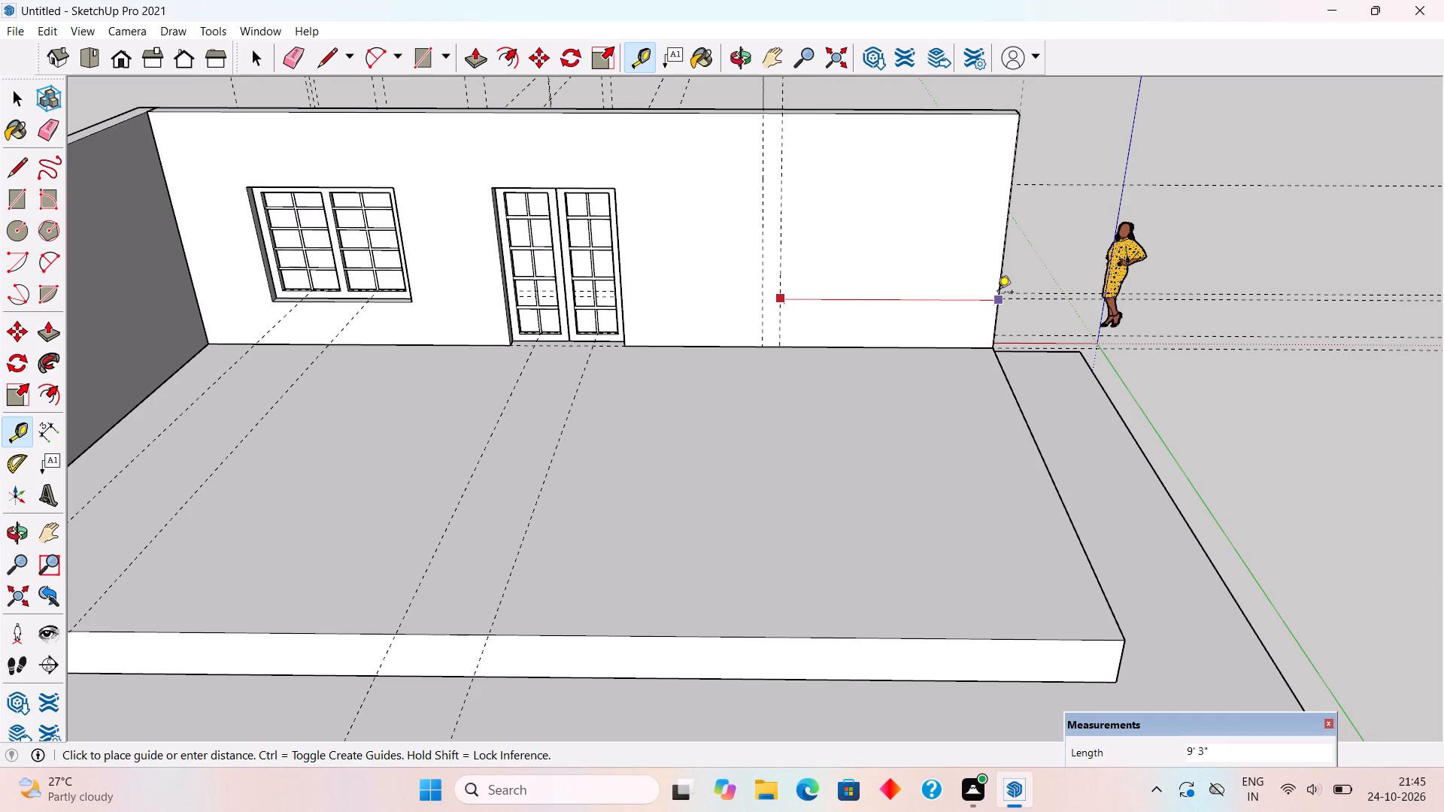
key("6")
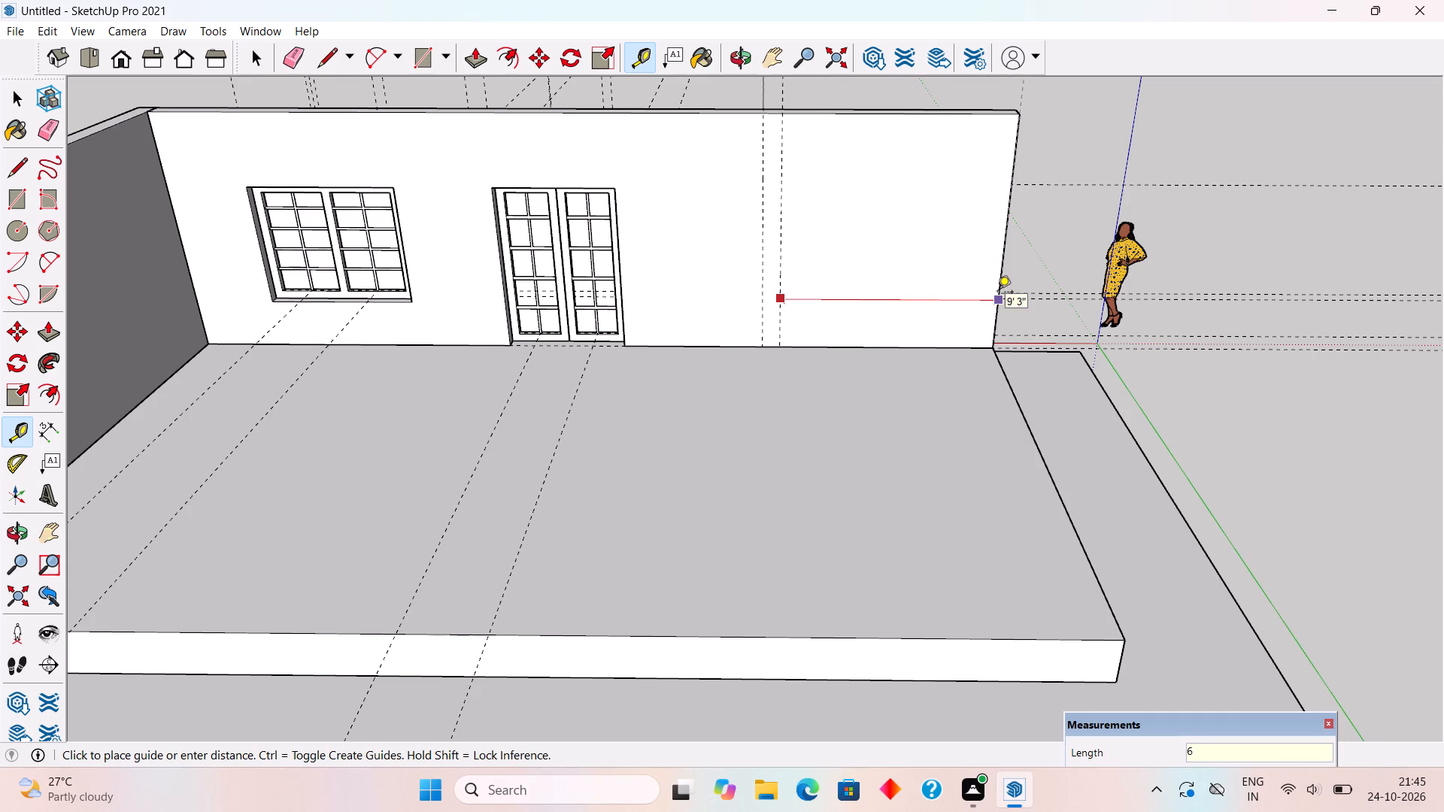
key("apostrophe")
key("Return")
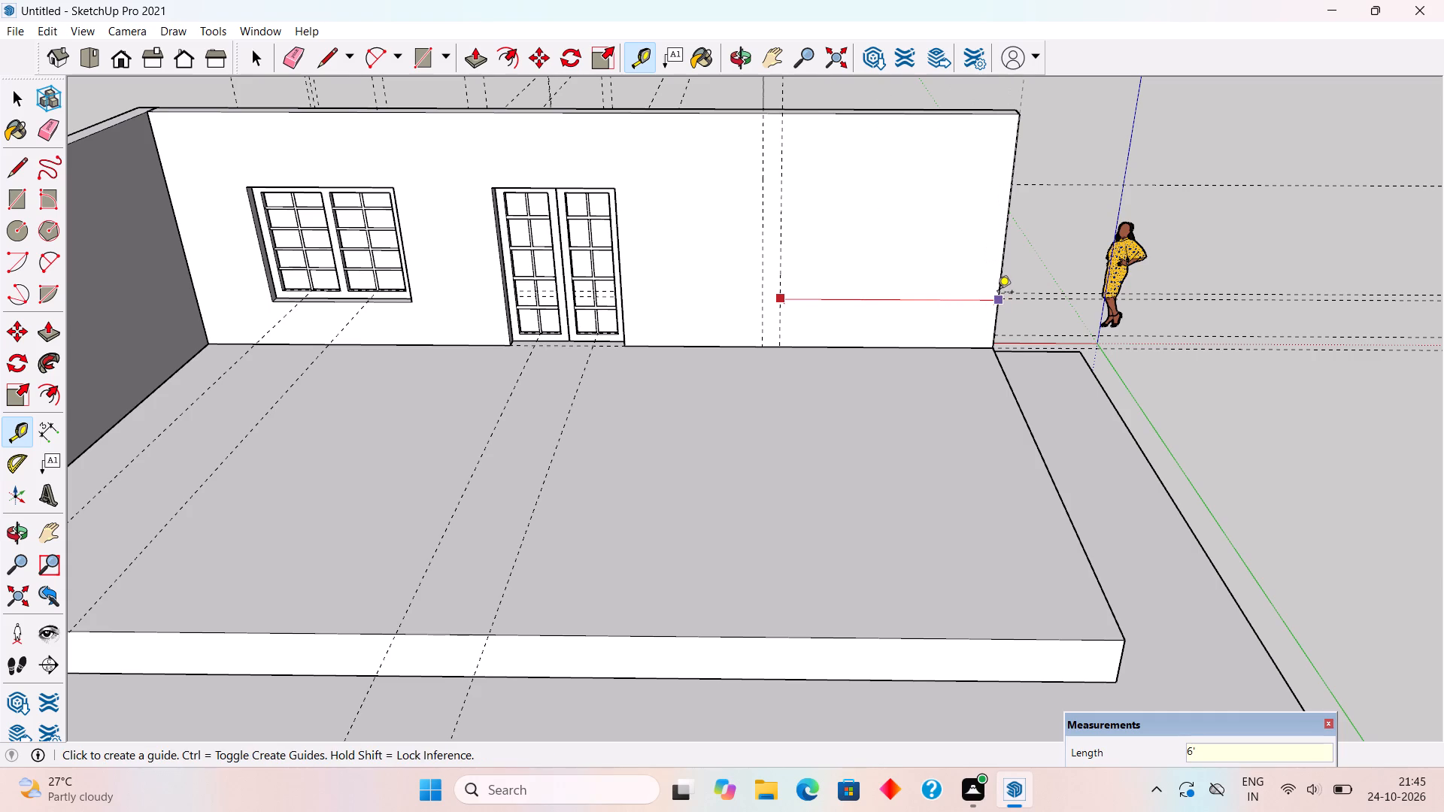
Add a guide across the floor, parallel to the slab's side edge, through the foot of the 25' wall guide.
middle_click_drag(839, 344, 880, 529)
scroll(825, 409, "up", 4)
scroll(778, 327, "up", 3)
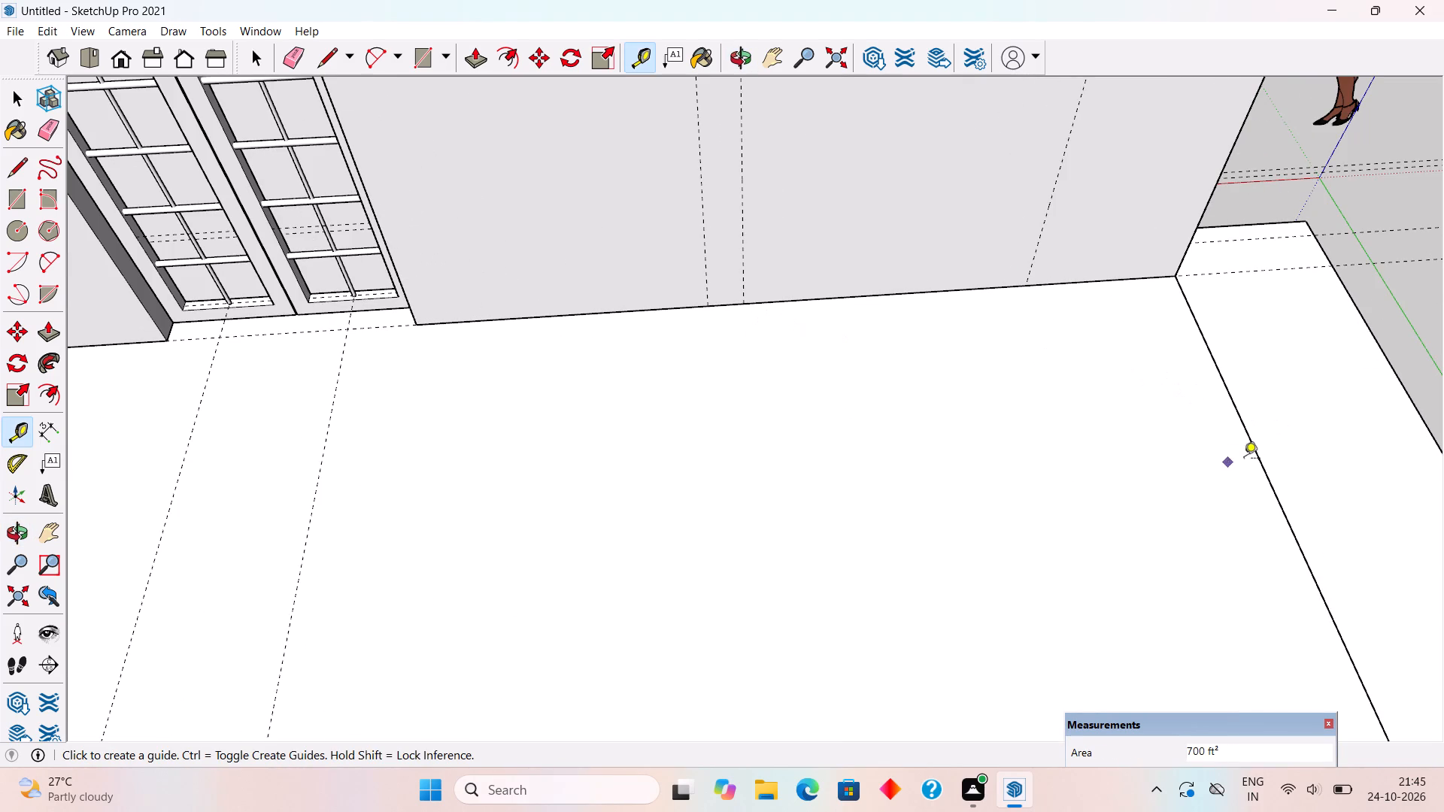
left_click(1251, 453)
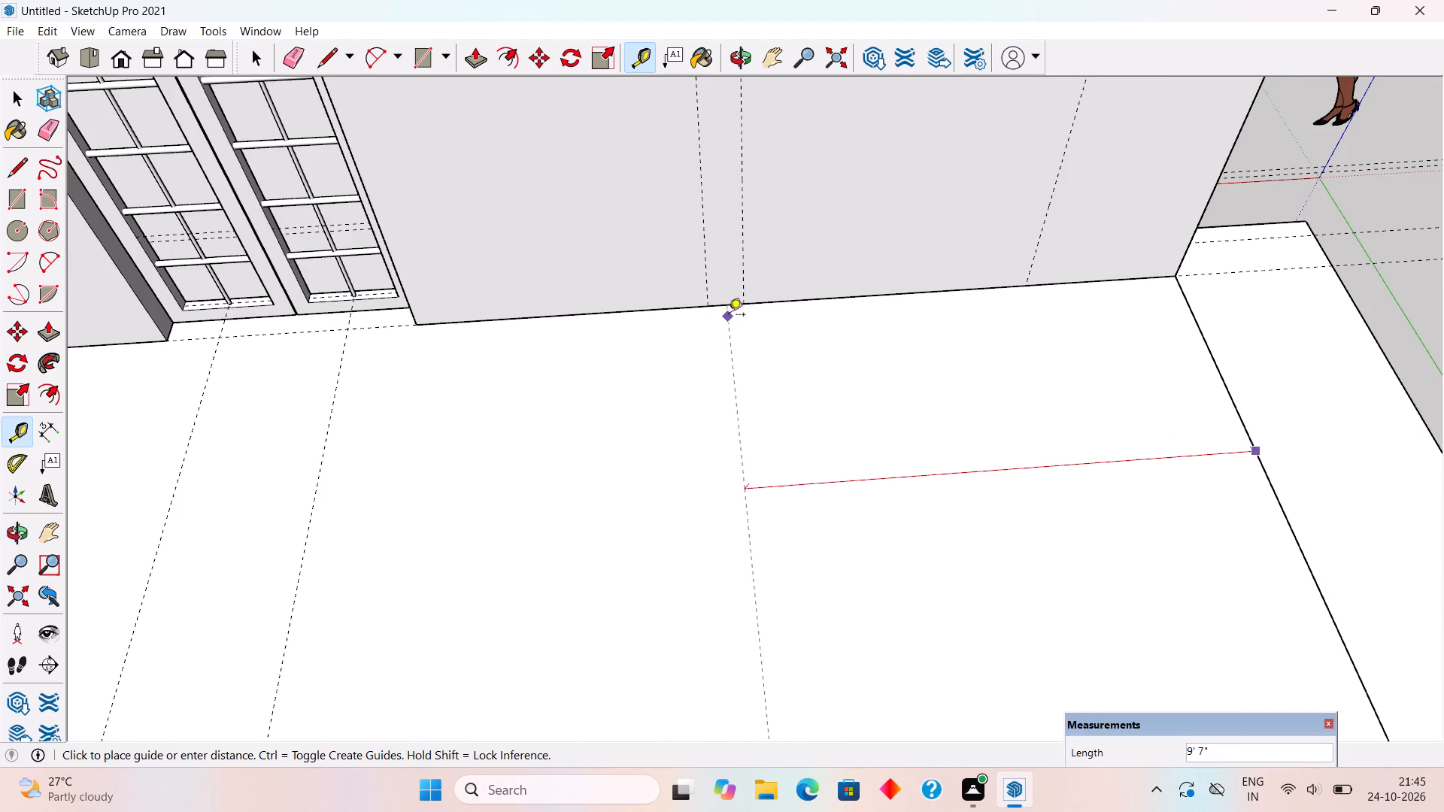
left_click(747, 301)
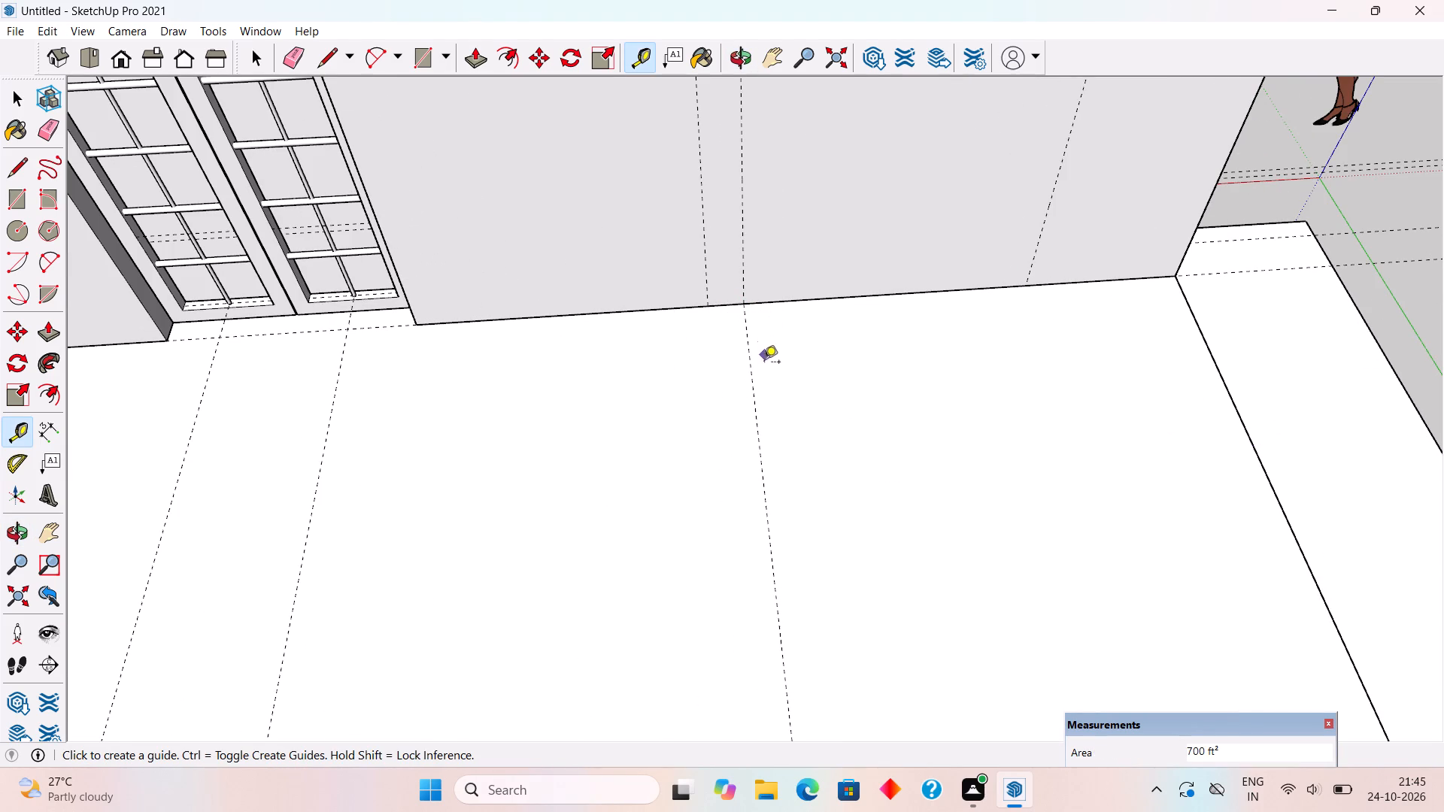
Add two more parallel floor guides toward the wall's free end, each spaced 3' from the previous one.
left_click(759, 401)
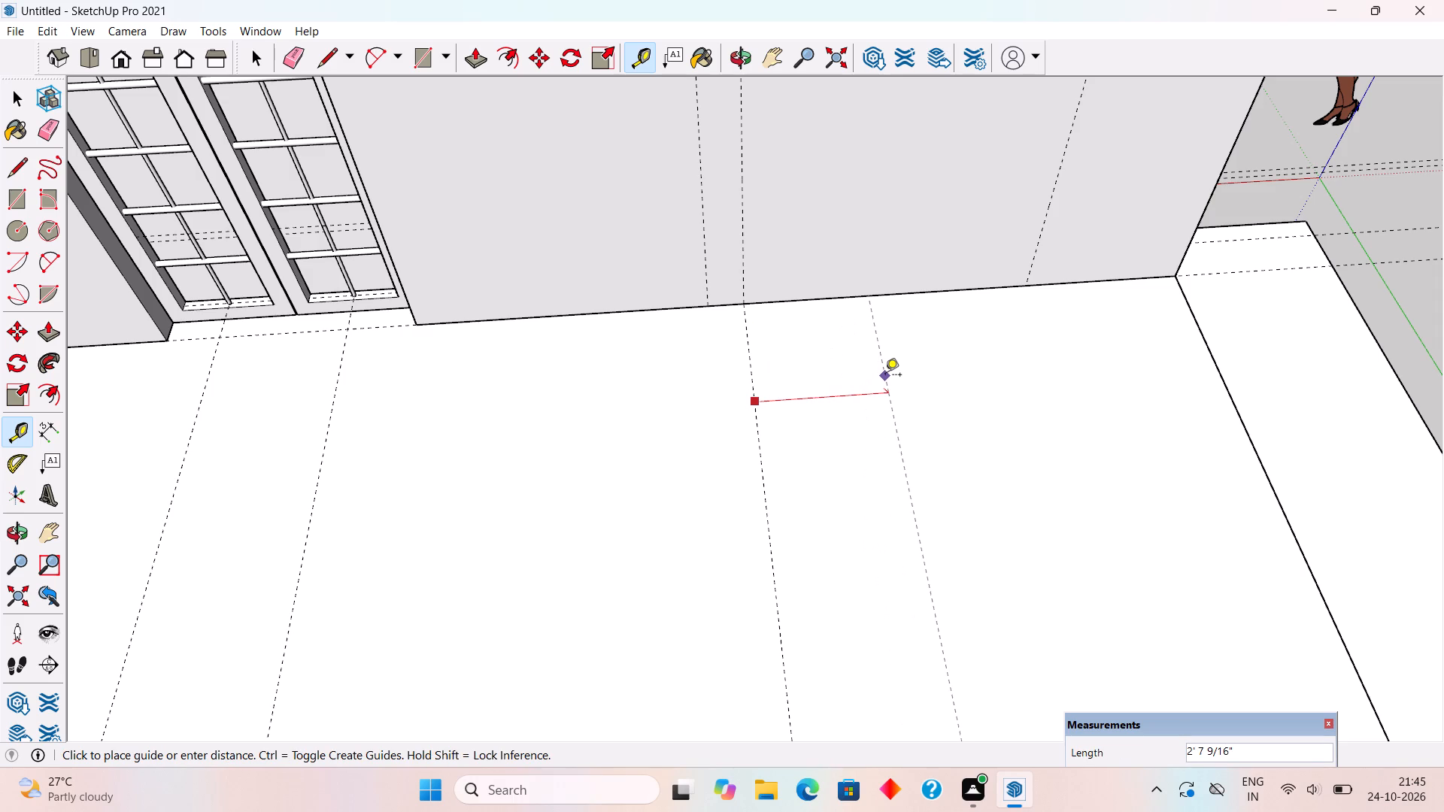
type("3'")
key("Return")
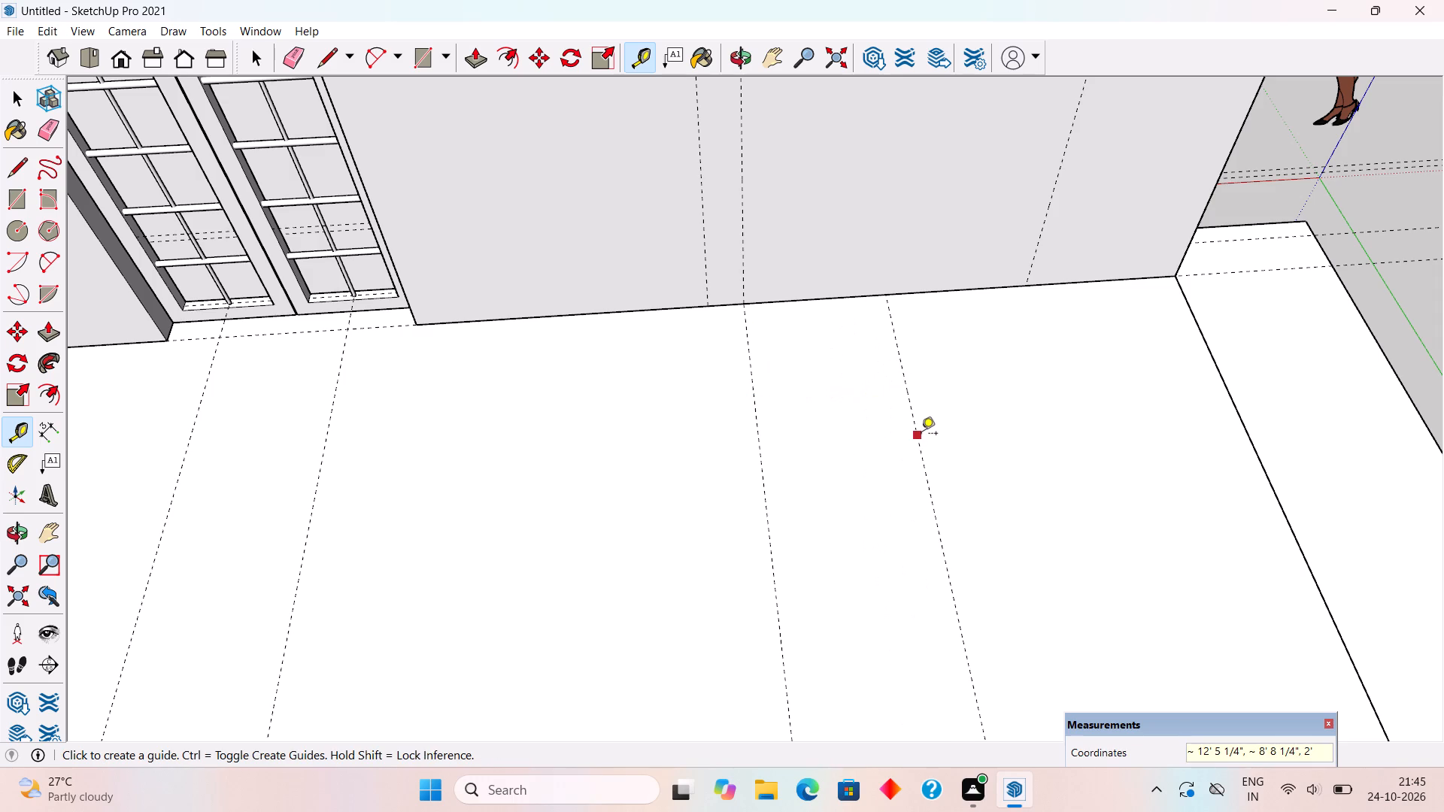
left_click(921, 435)
type("3''")
key("Return")
key("space")
Examine the floor slab, the front wall and the three guides running across the floor from the wall.
middle_click_drag(923, 408, 893, 467)
scroll(893, 467, "down", 6)
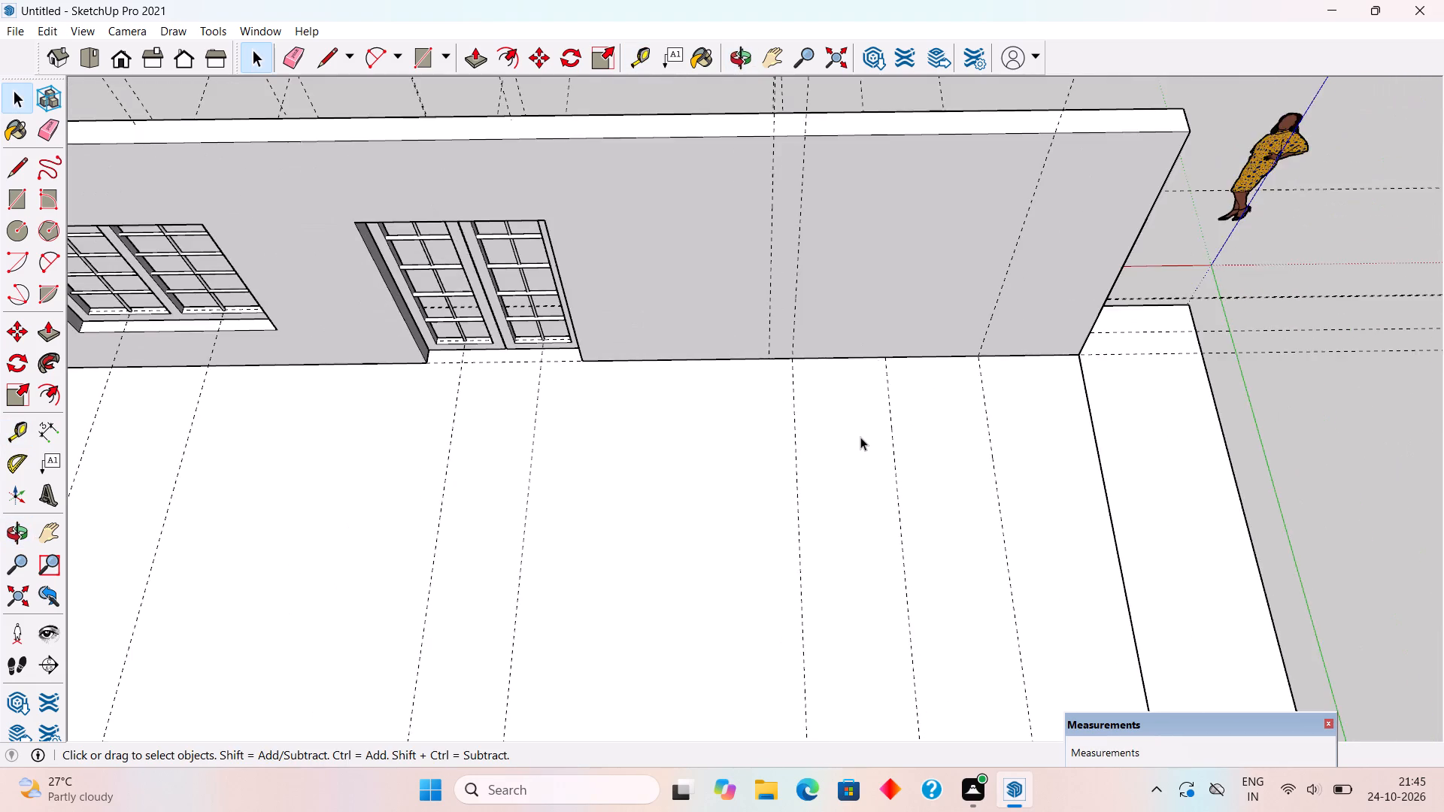
scroll(860, 437, "down", 5)
middle_click_drag(931, 498, 515, 447)
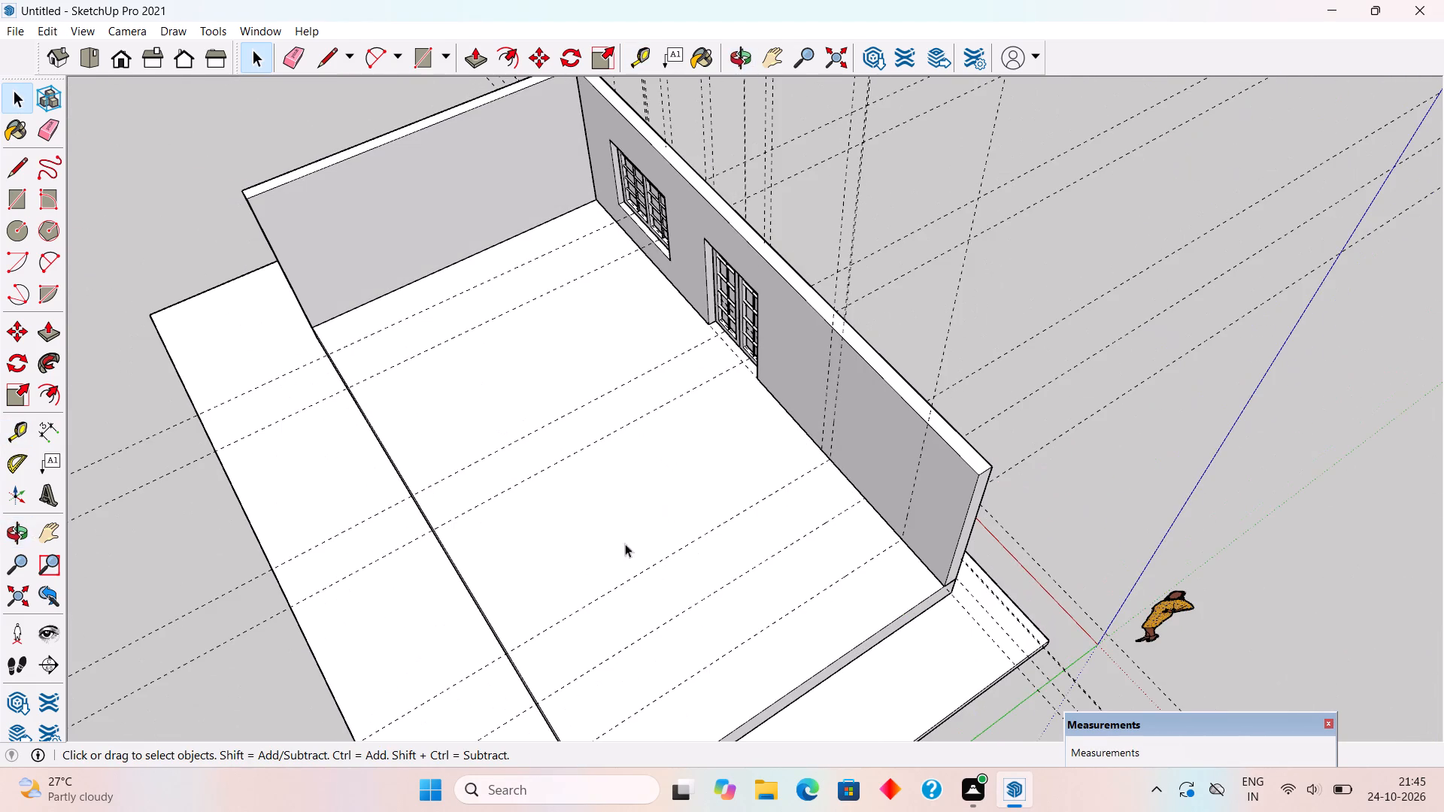
scroll(724, 668, "up", 5)
middle_click_drag(817, 653, 687, 538)
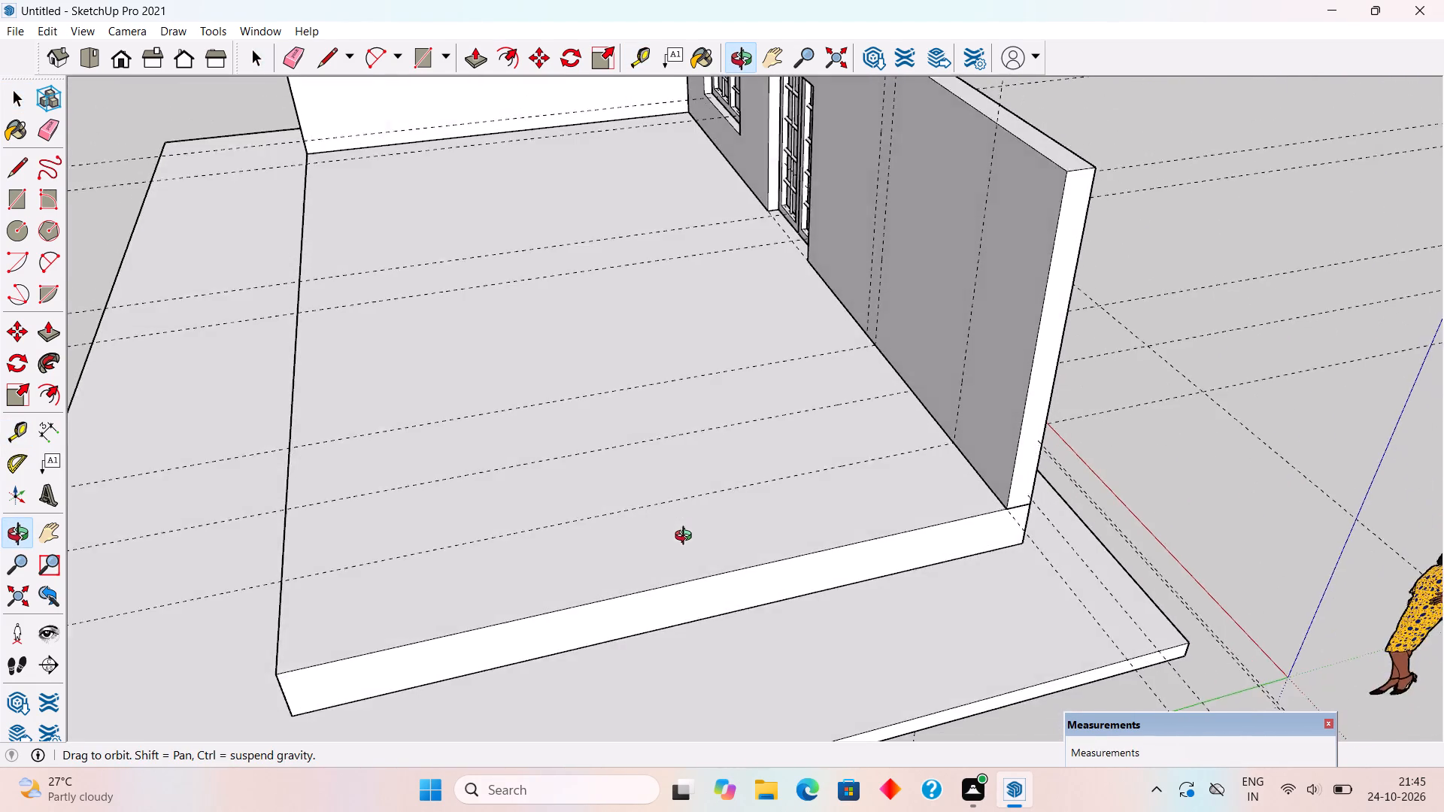
middle_click_drag(687, 538, 742, 605)
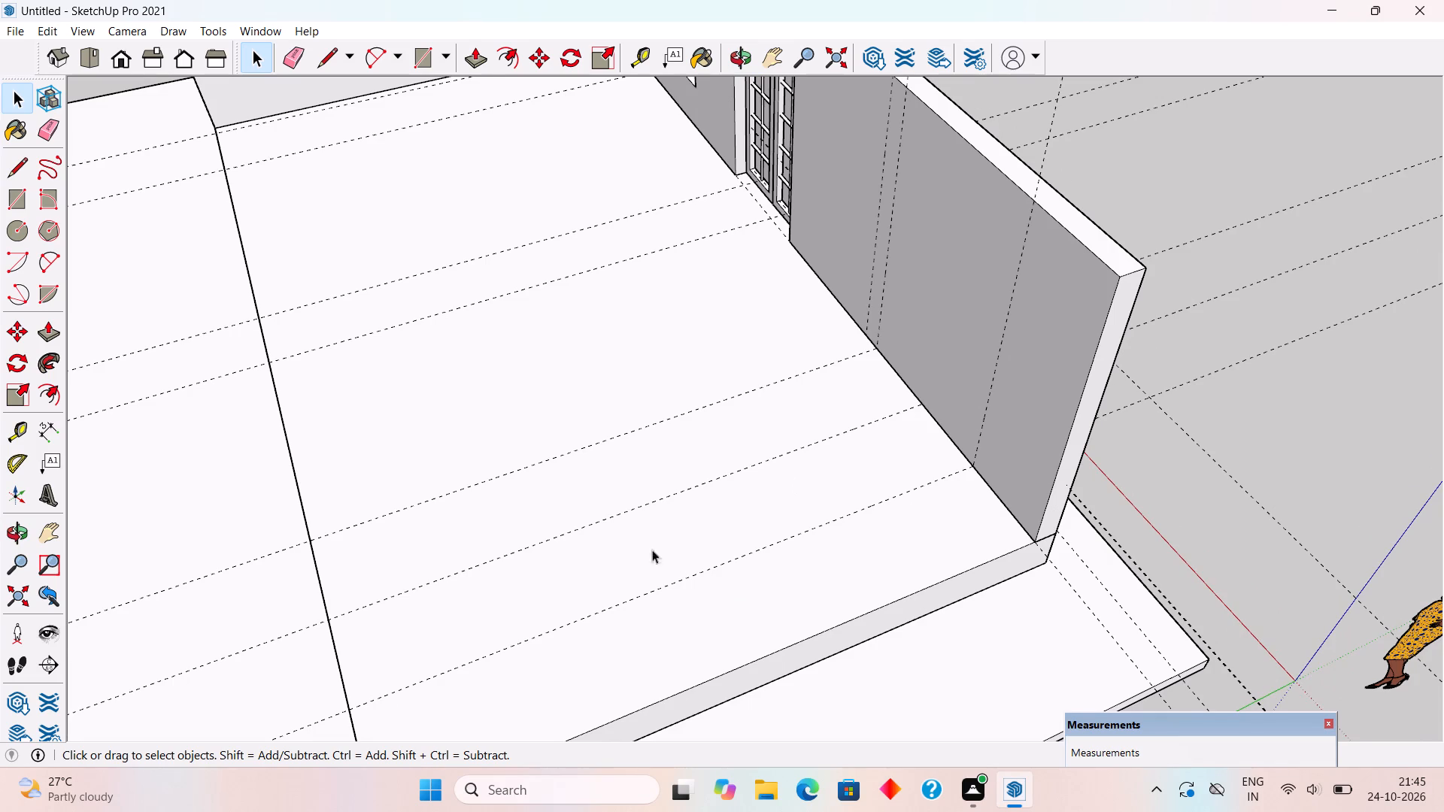
middle_click_drag(763, 532, 887, 556)
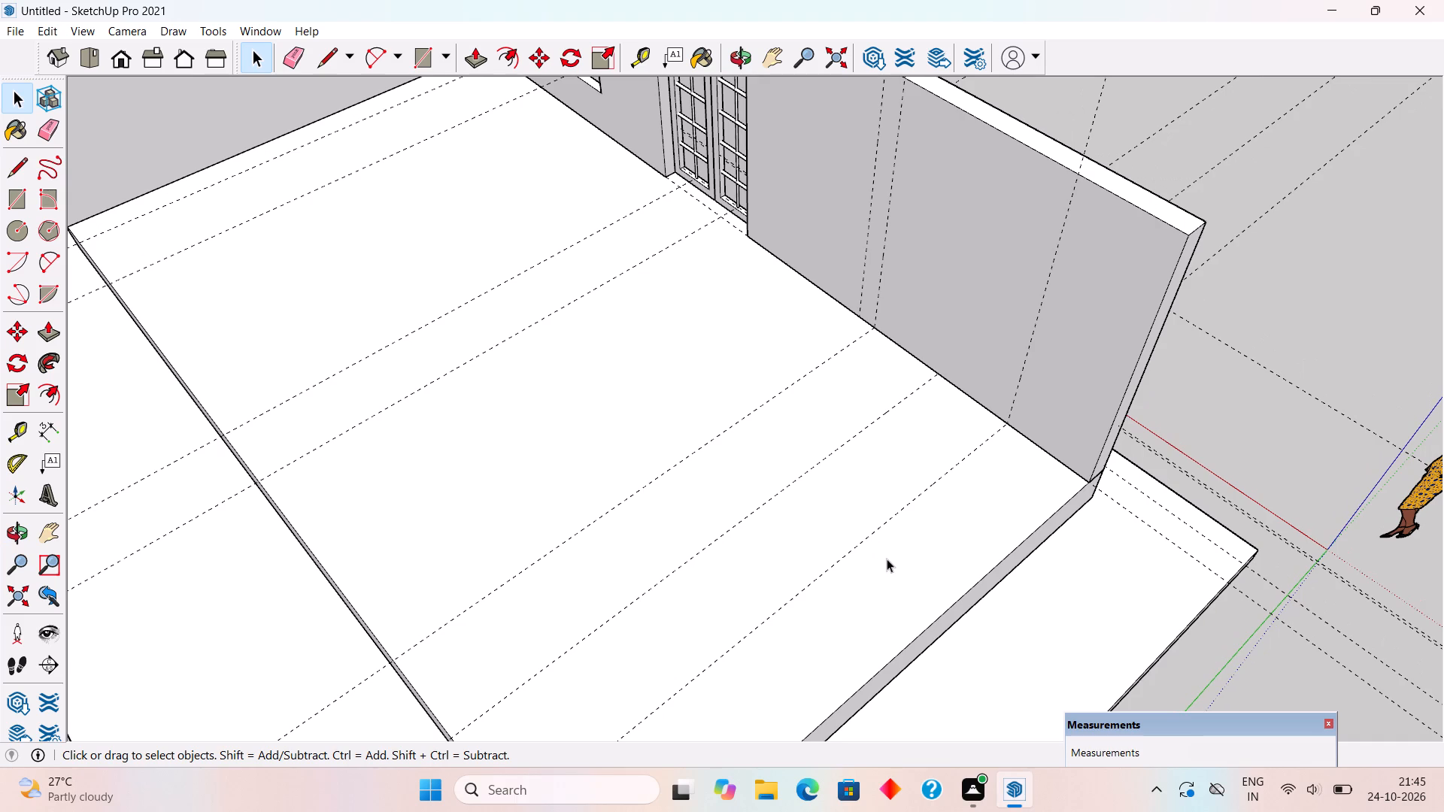
middle_click_drag(812, 514, 815, 621)
scroll(815, 621, "down", 2)
scroll(735, 507, "down", 1)
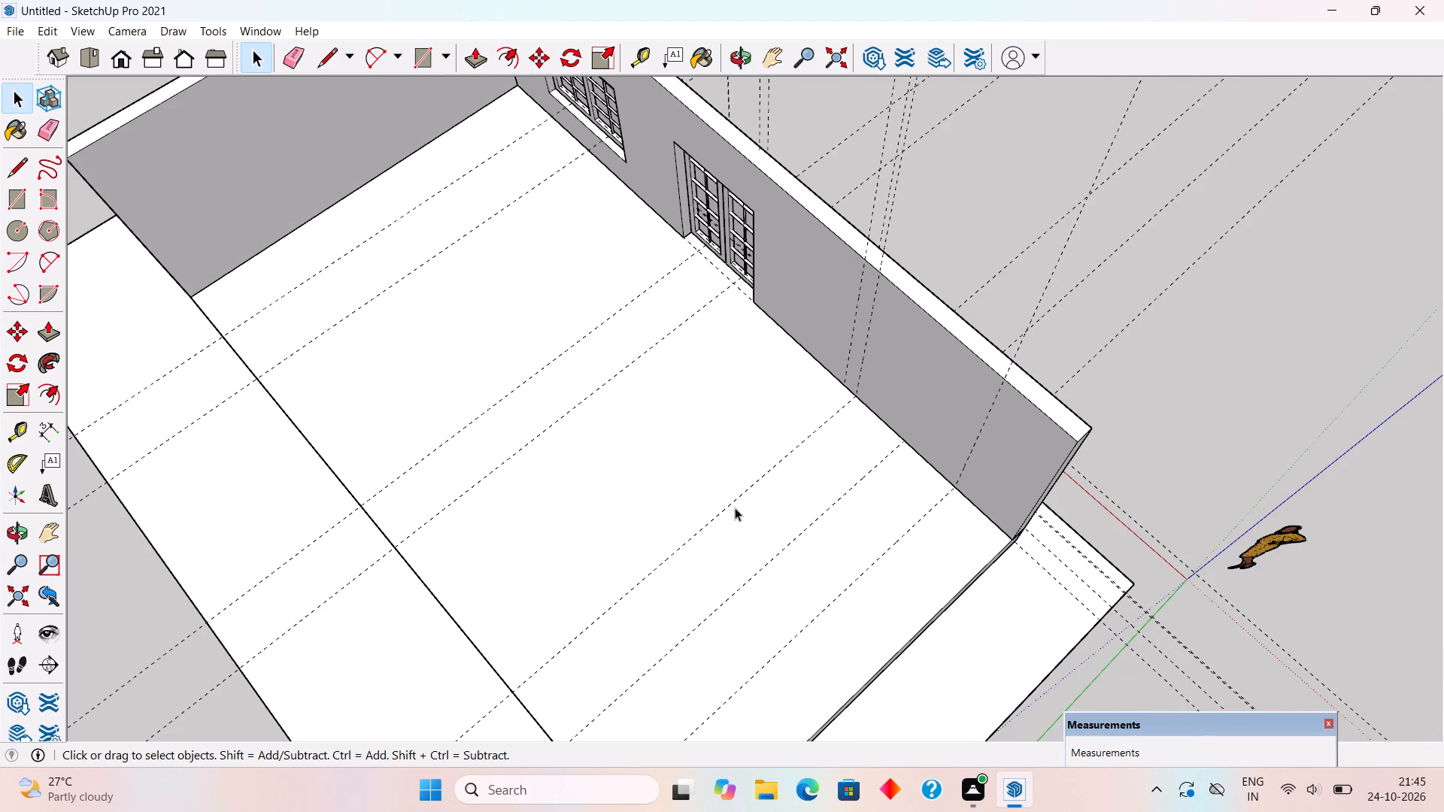
scroll(739, 507, "down", 5)
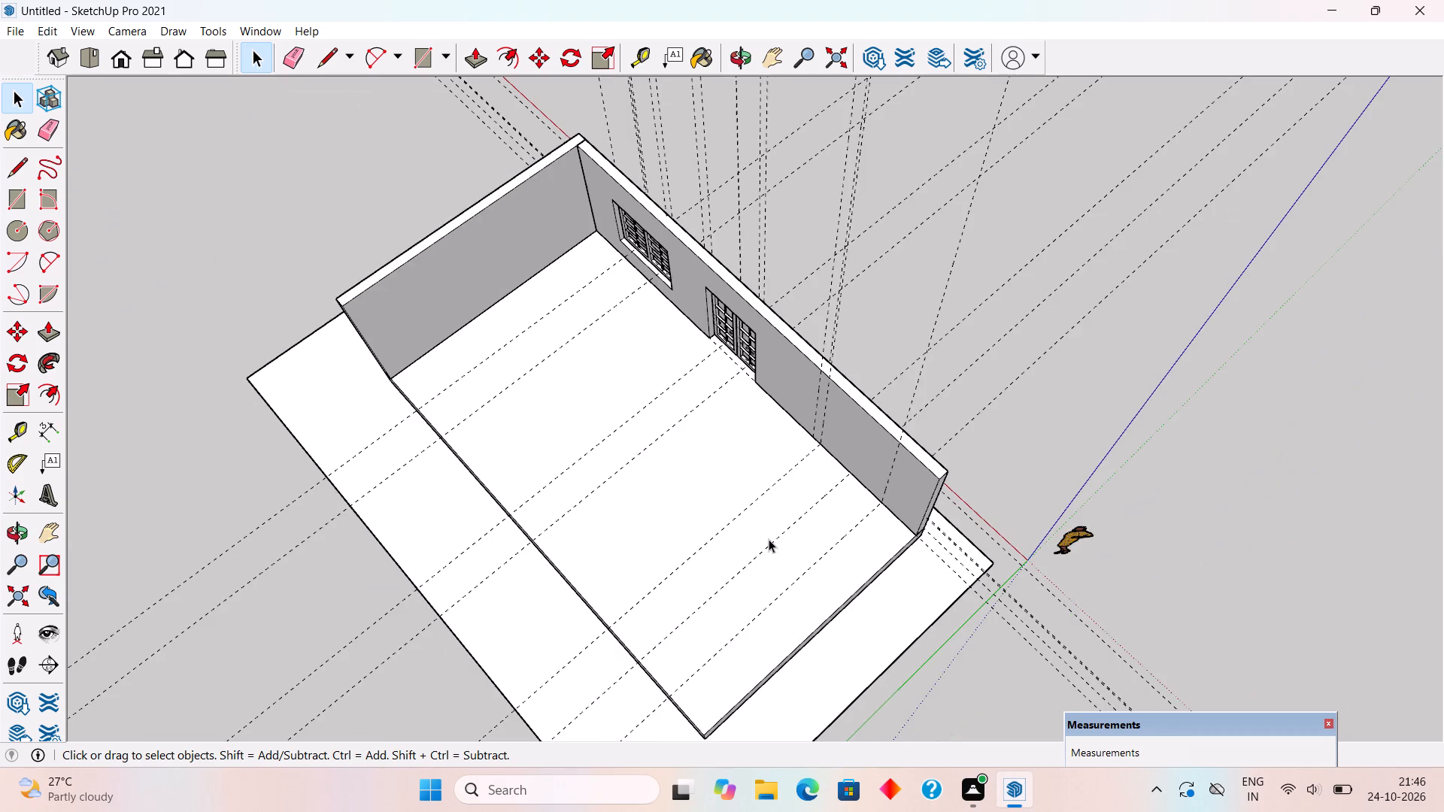
scroll(791, 694, "up", 7)
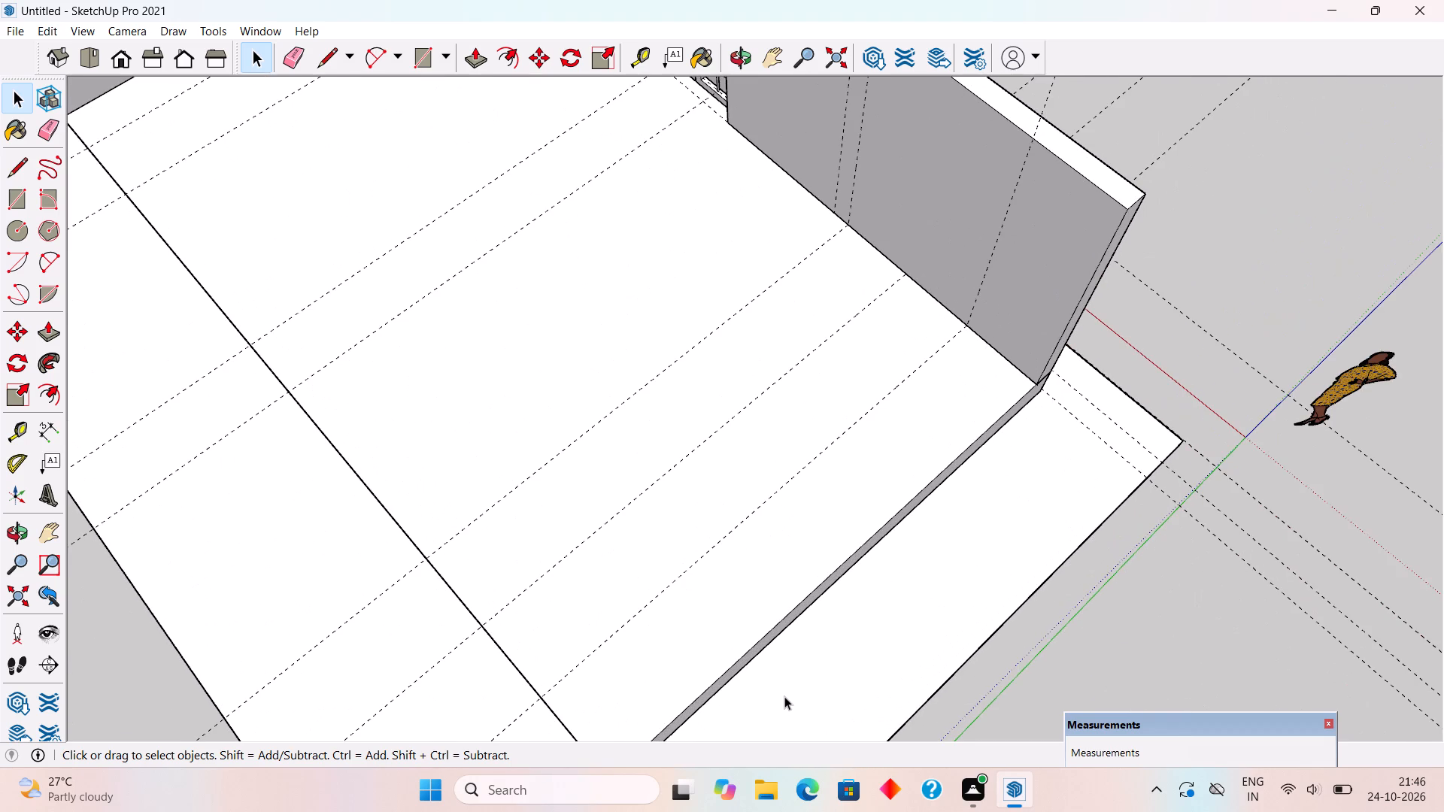
scroll(784, 696, "up", 2)
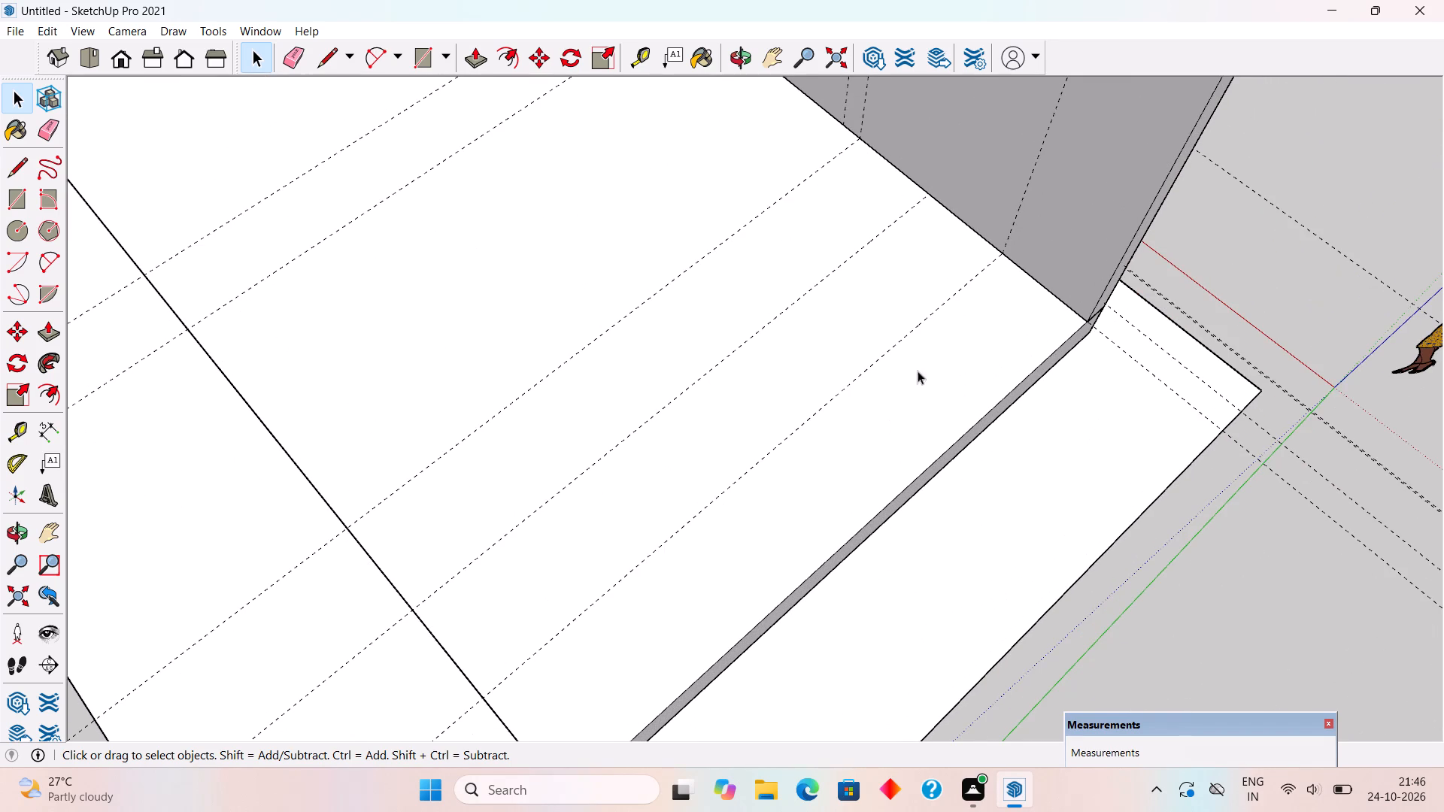
Add two floor guides parallel to the front wall, one 3' from its inner base edge and another 99" beyond it.
key("t")
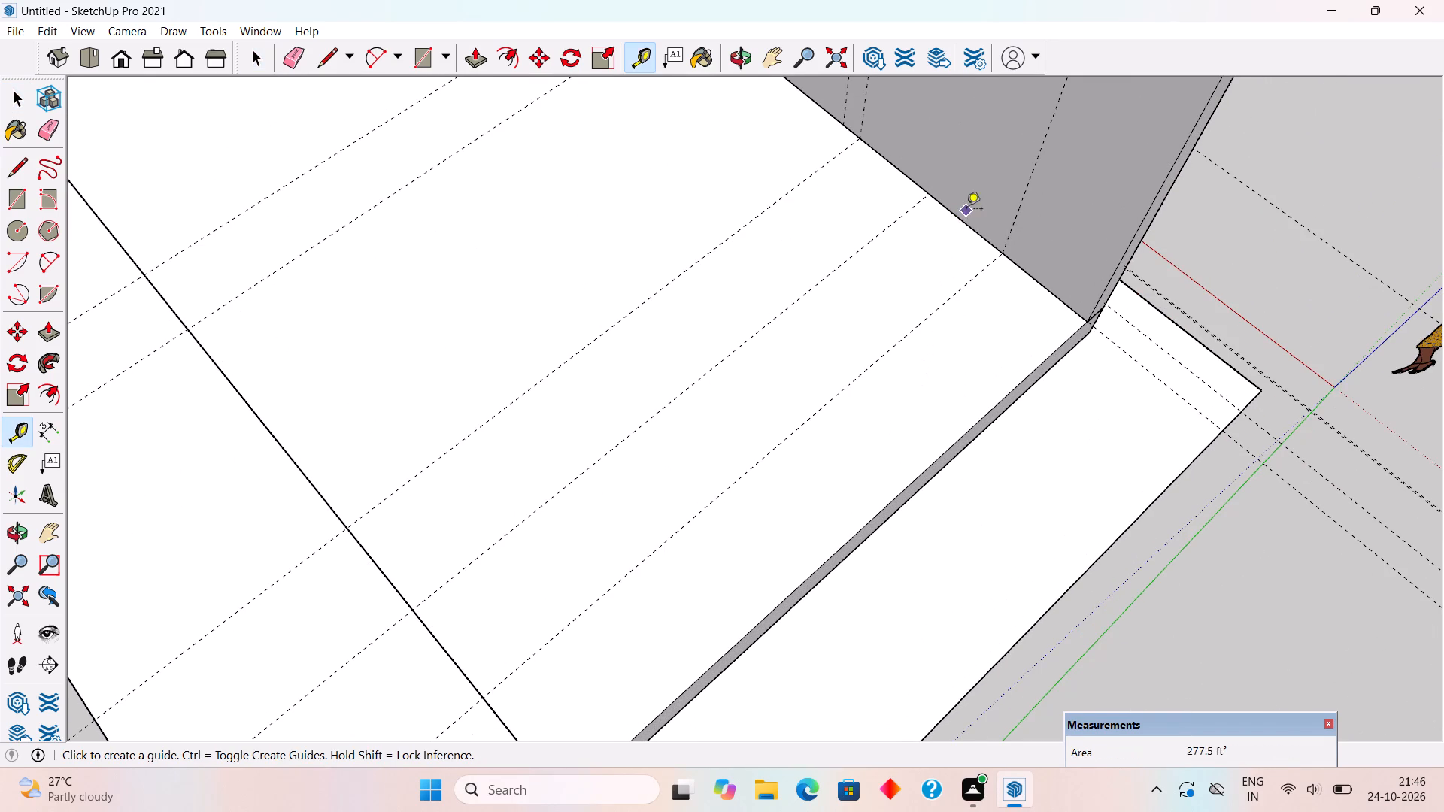
left_click(963, 224)
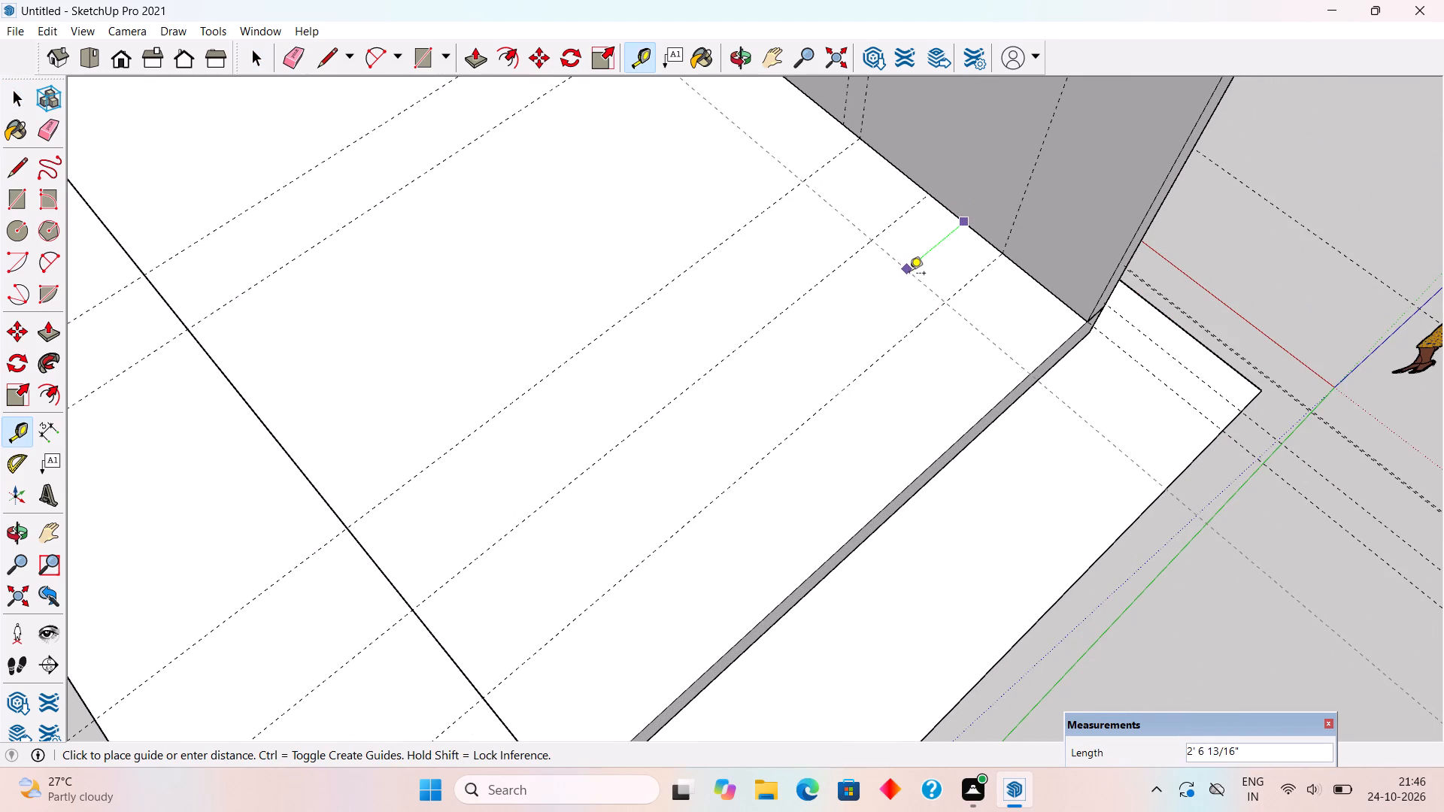
type("3'")
key("Return")
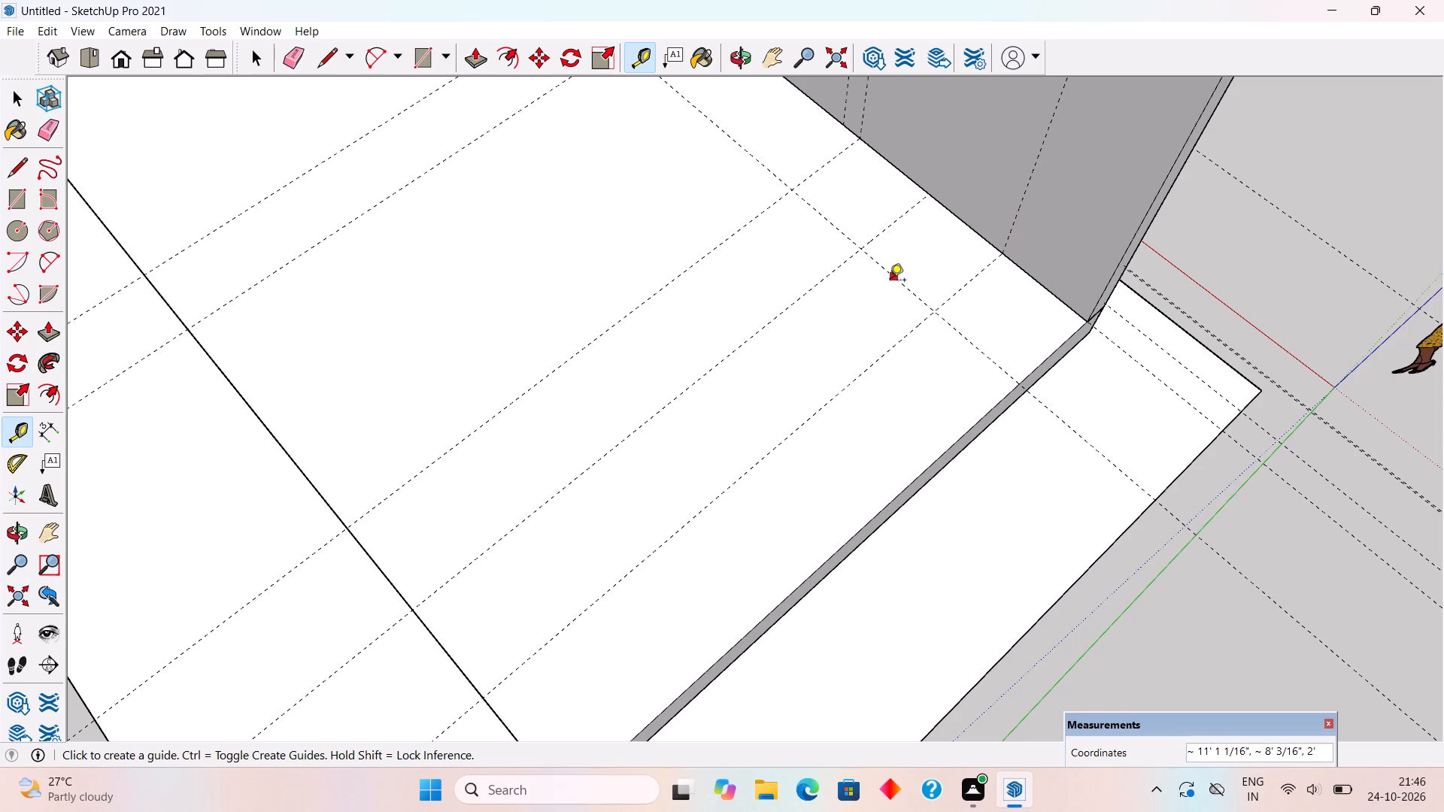
left_click(890, 281)
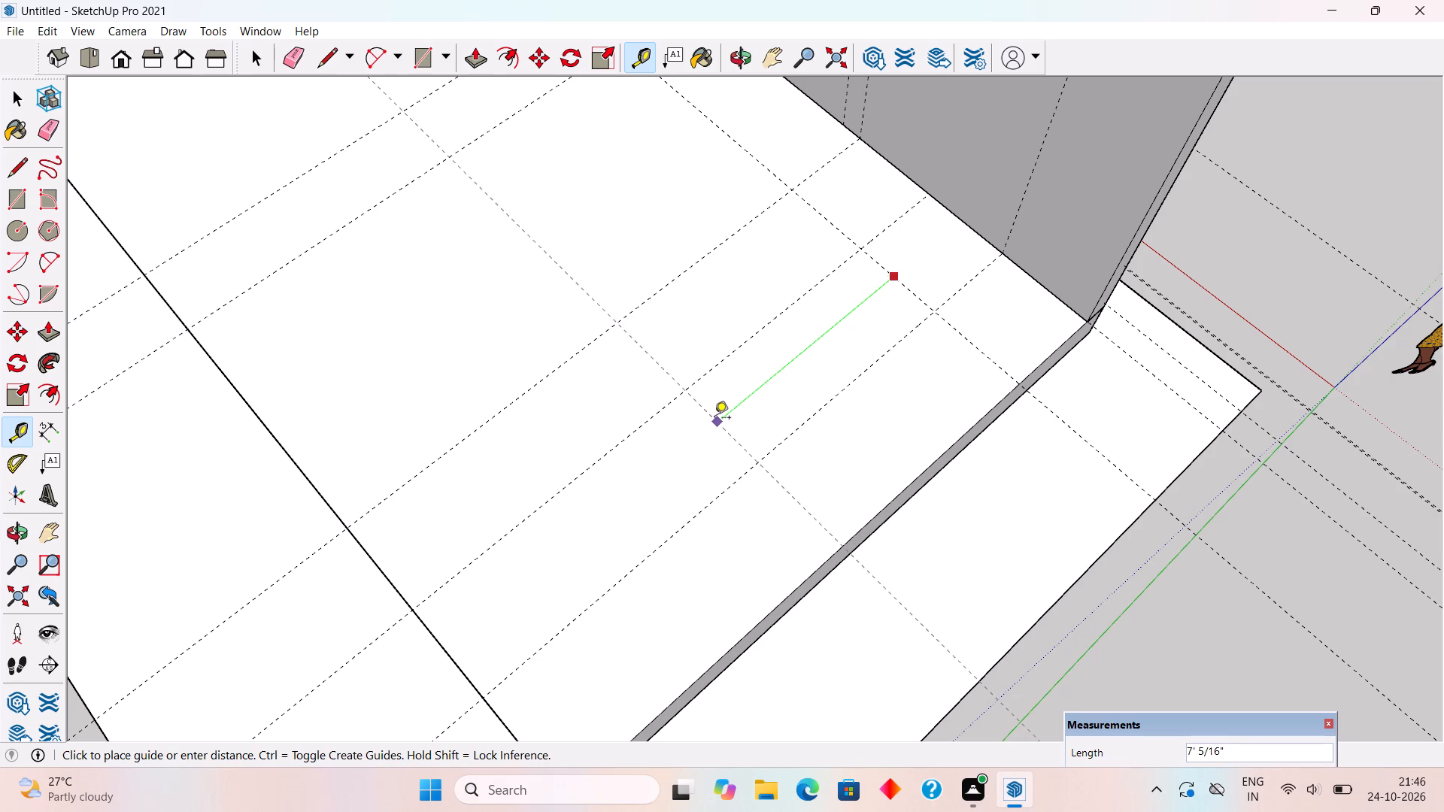
key("9")
key("9")
key("shift+quotedbl")
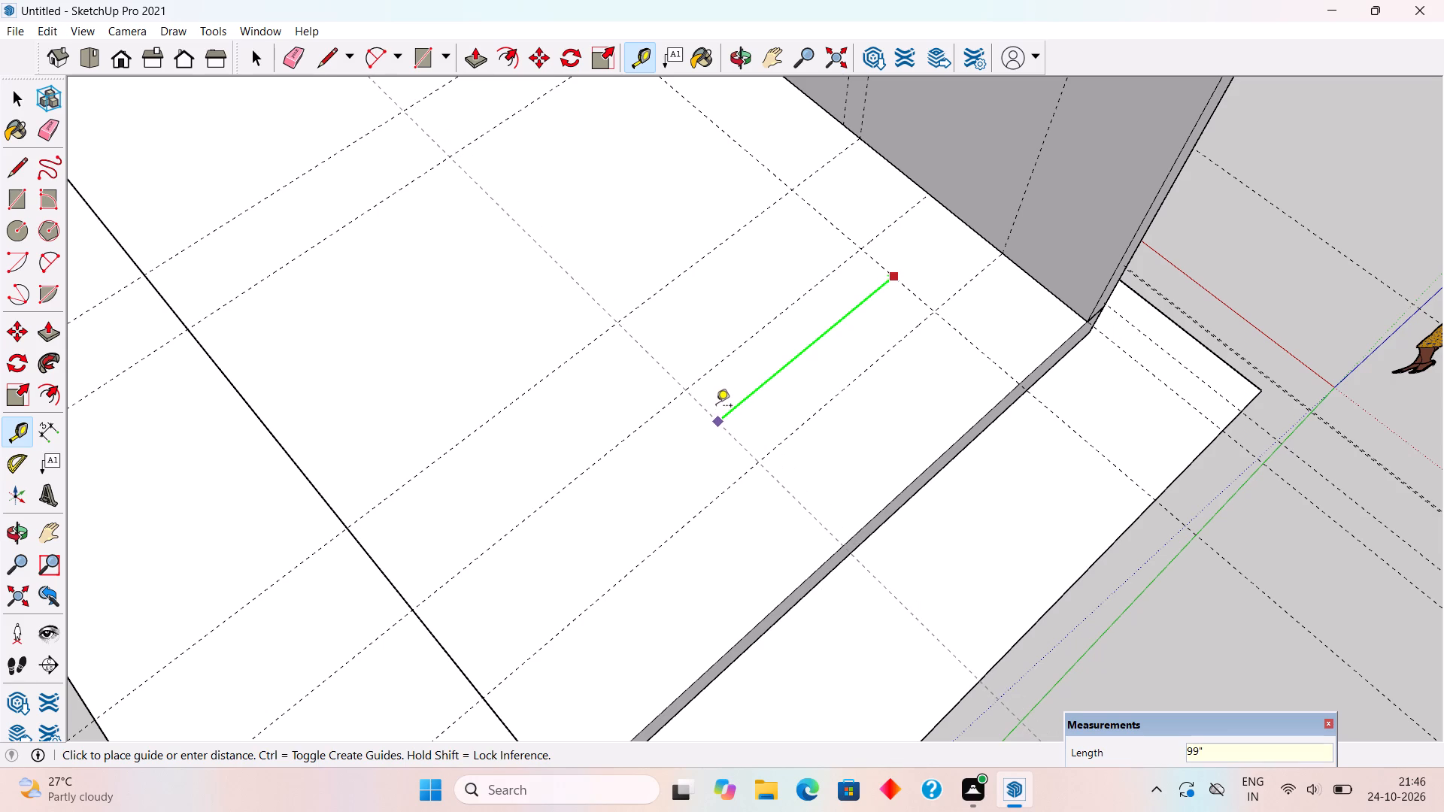
key("Return")
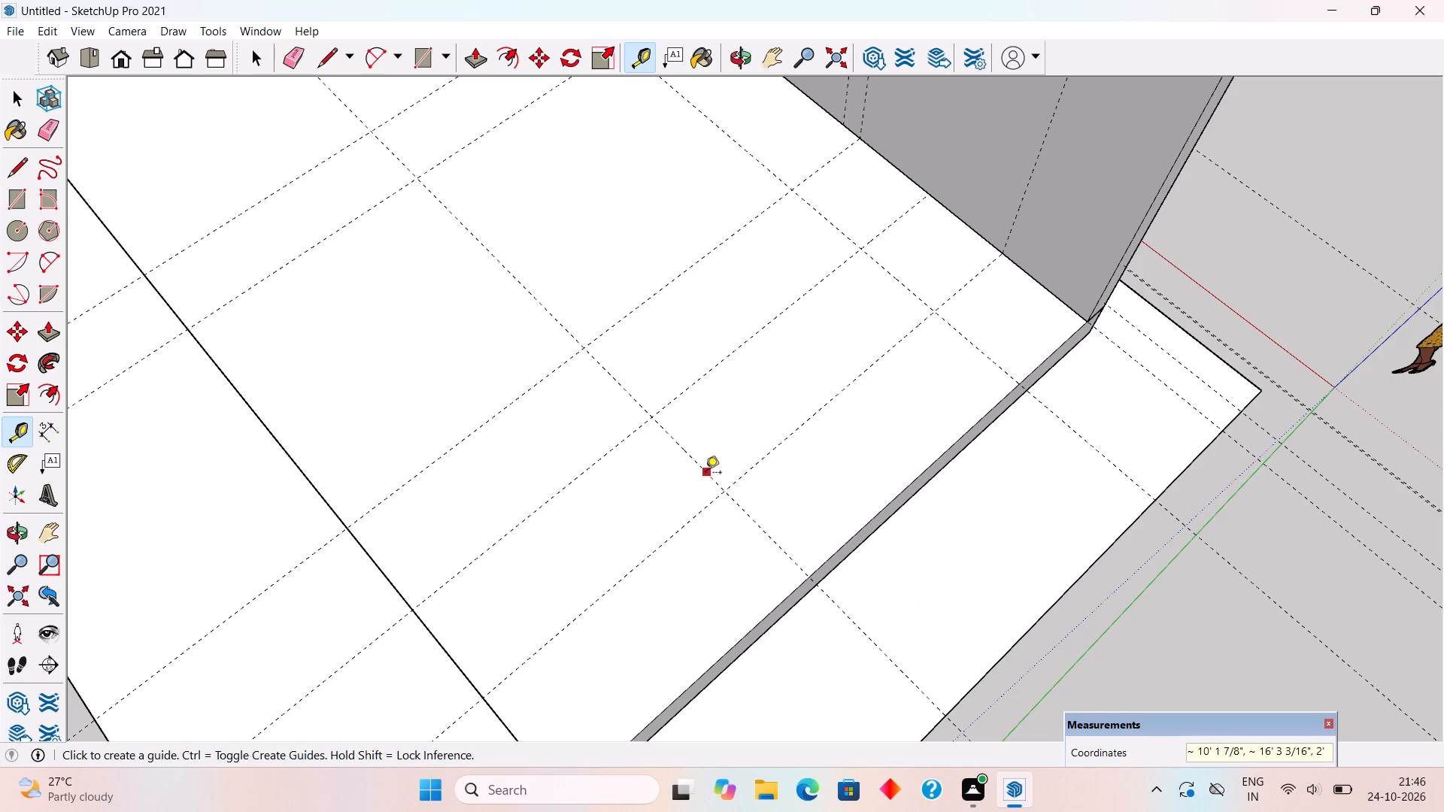
Offset a parallel floor guide 11" from the 99" guide, back toward the front wall.
left_click(705, 474)
type("11\"")
key("Return")
key("space")
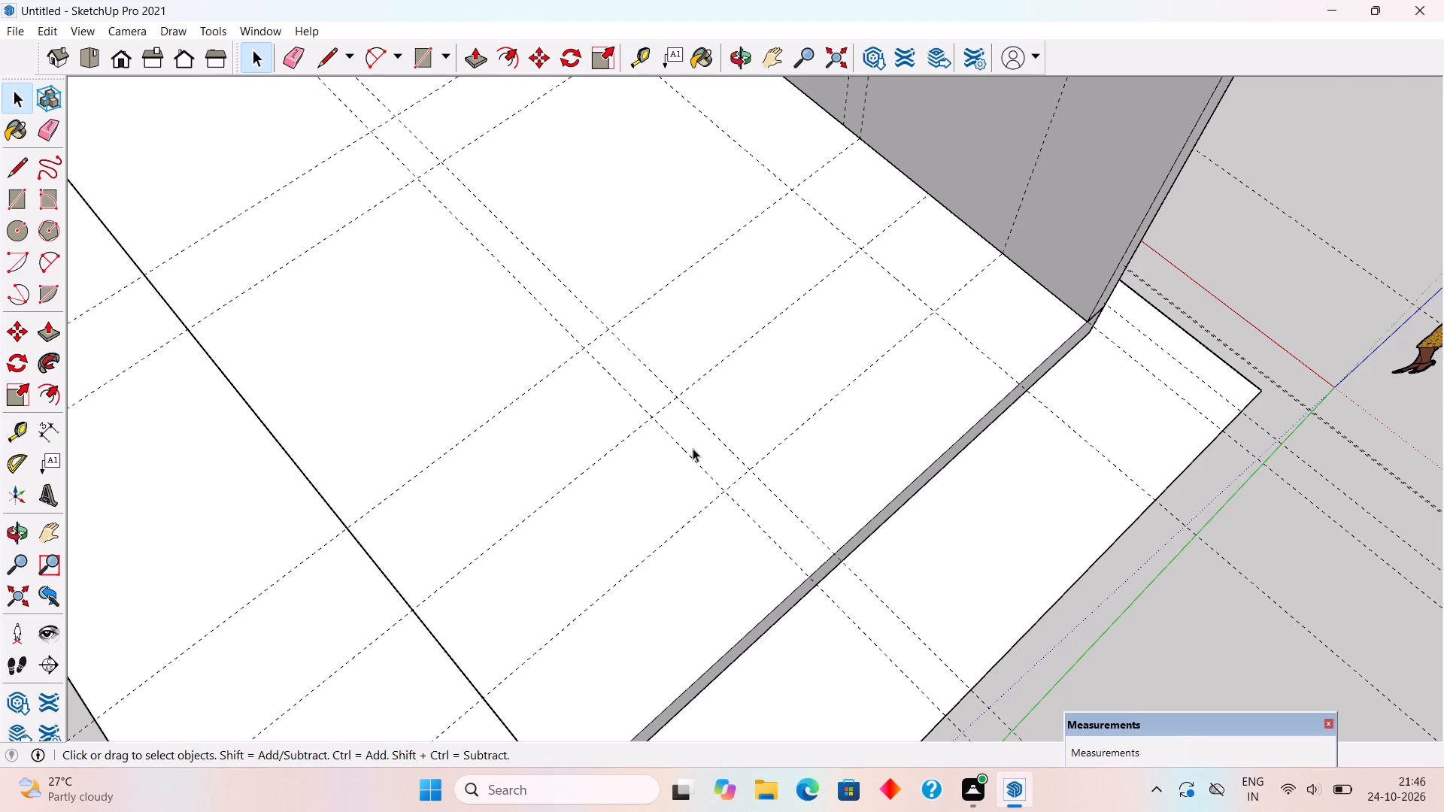
Draw a 3' by 11" rectangle on the floor between the two guides nearest the free end and the 11" guide pair.
scroll(631, 462, "up", 3)
scroll(630, 389, "up", 4)
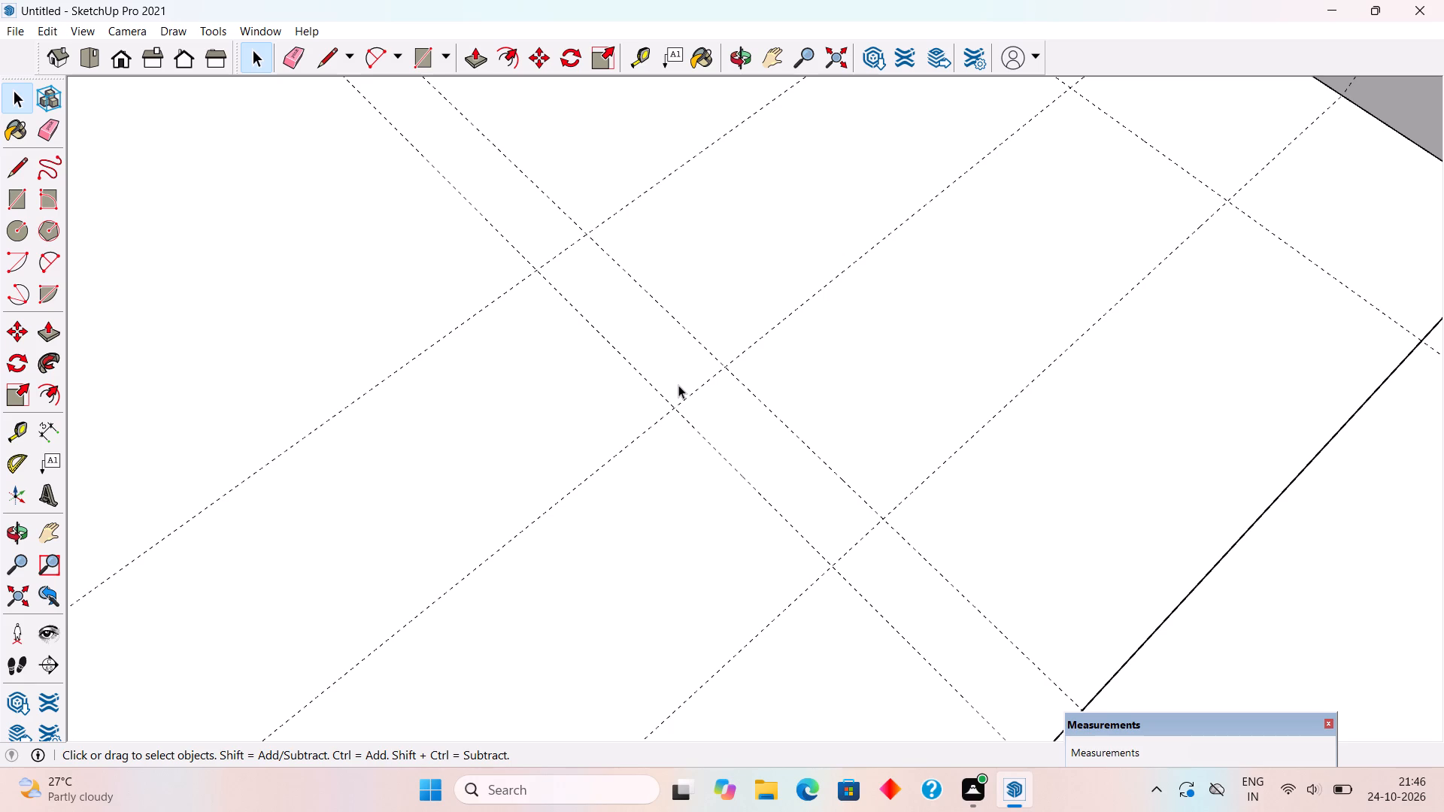
key("r")
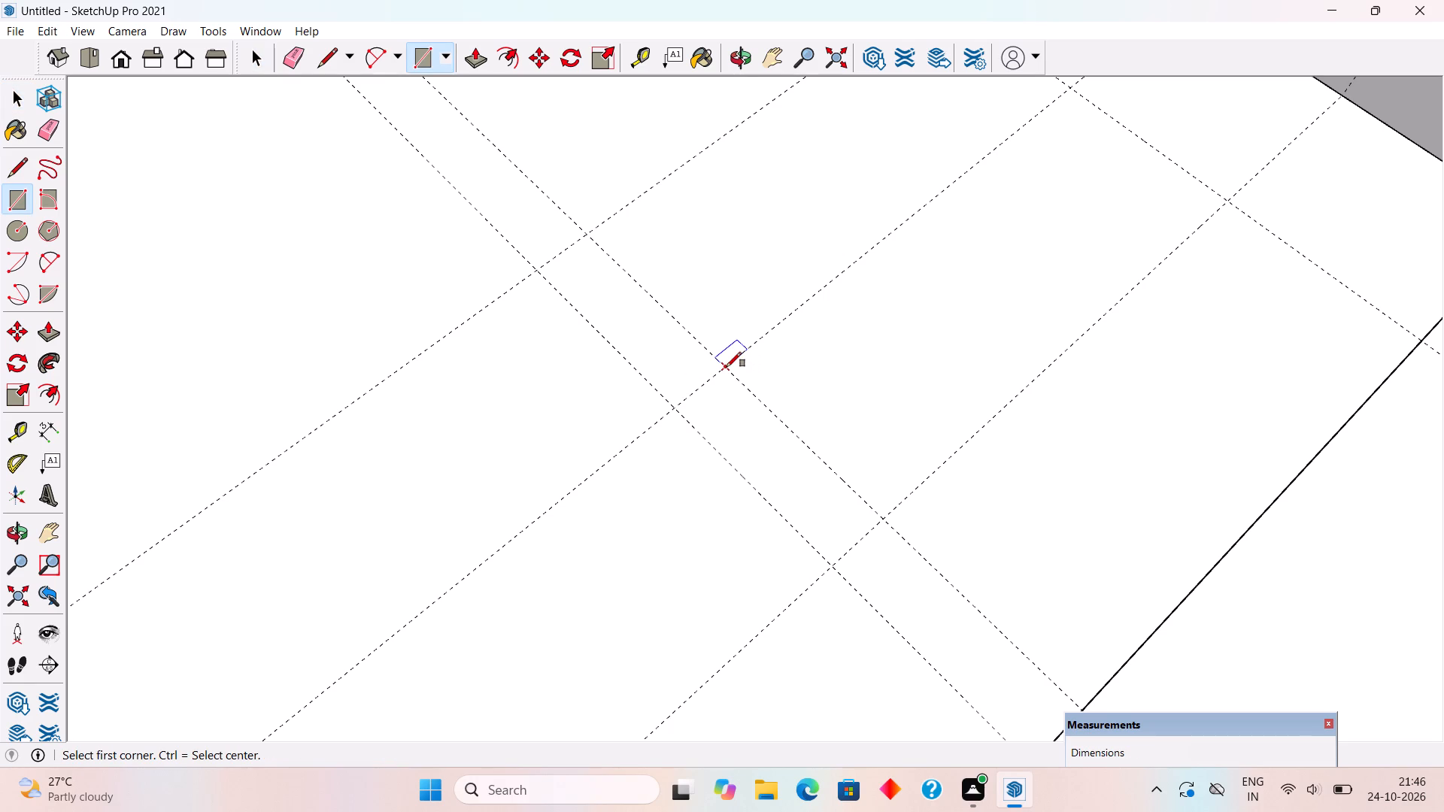
left_click(727, 367)
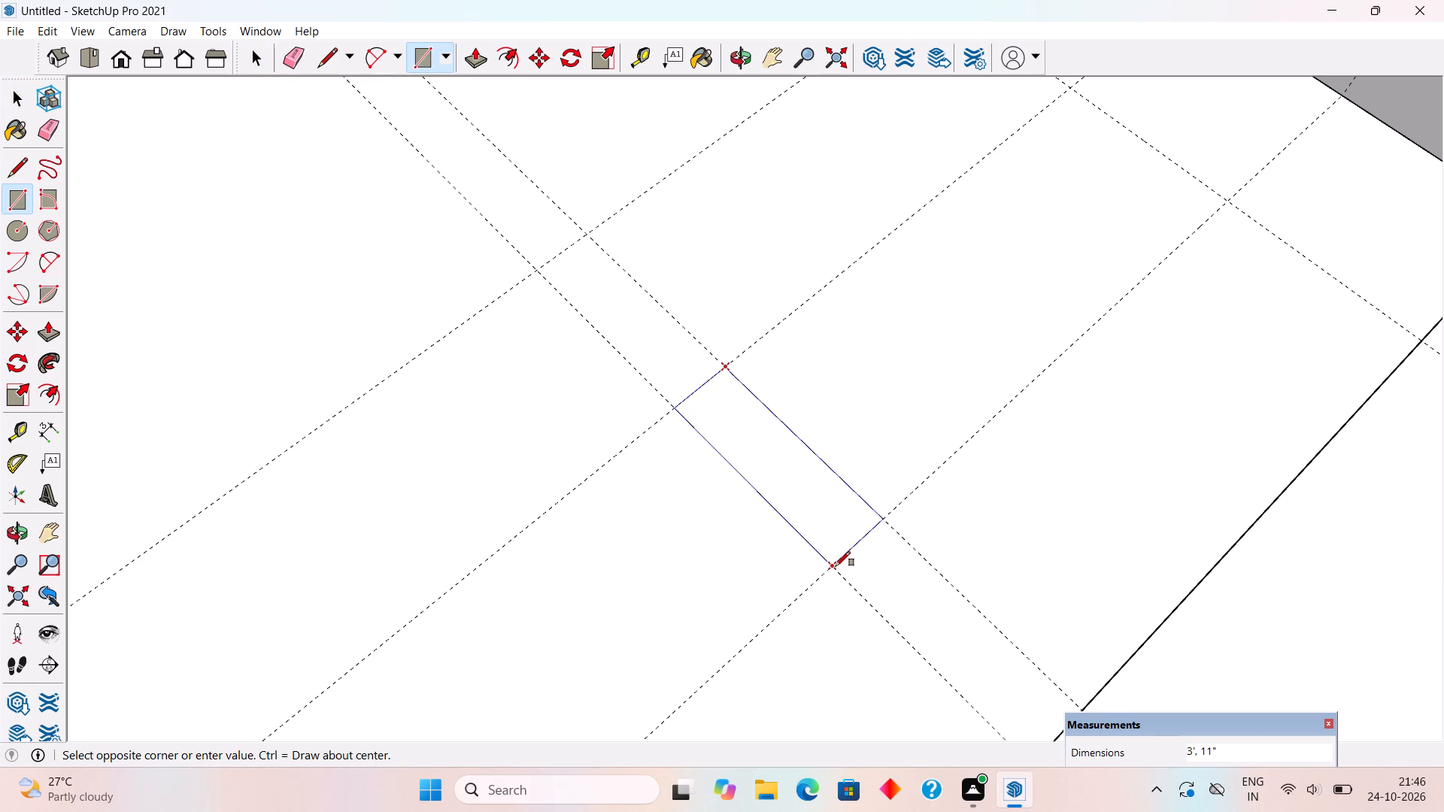
left_click(836, 566)
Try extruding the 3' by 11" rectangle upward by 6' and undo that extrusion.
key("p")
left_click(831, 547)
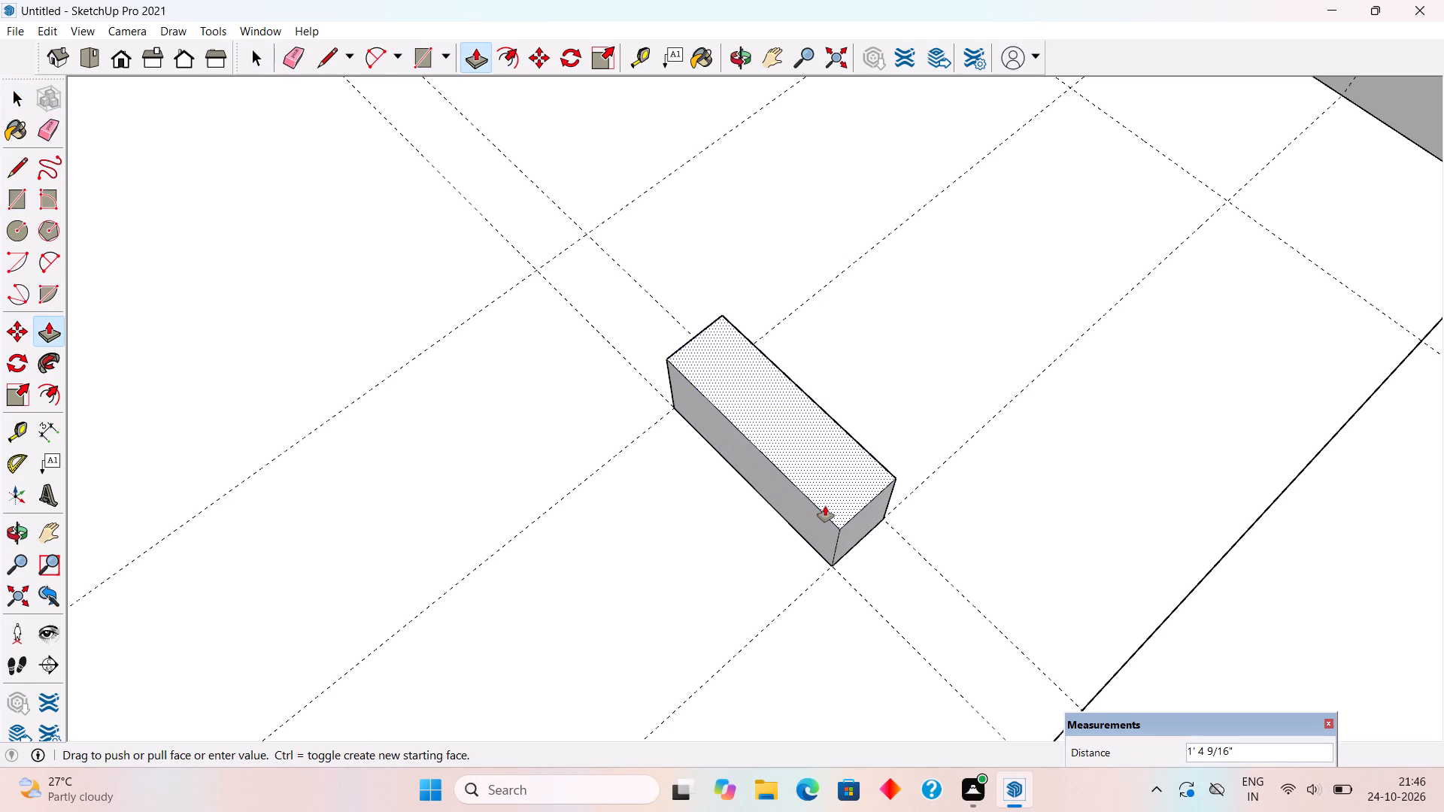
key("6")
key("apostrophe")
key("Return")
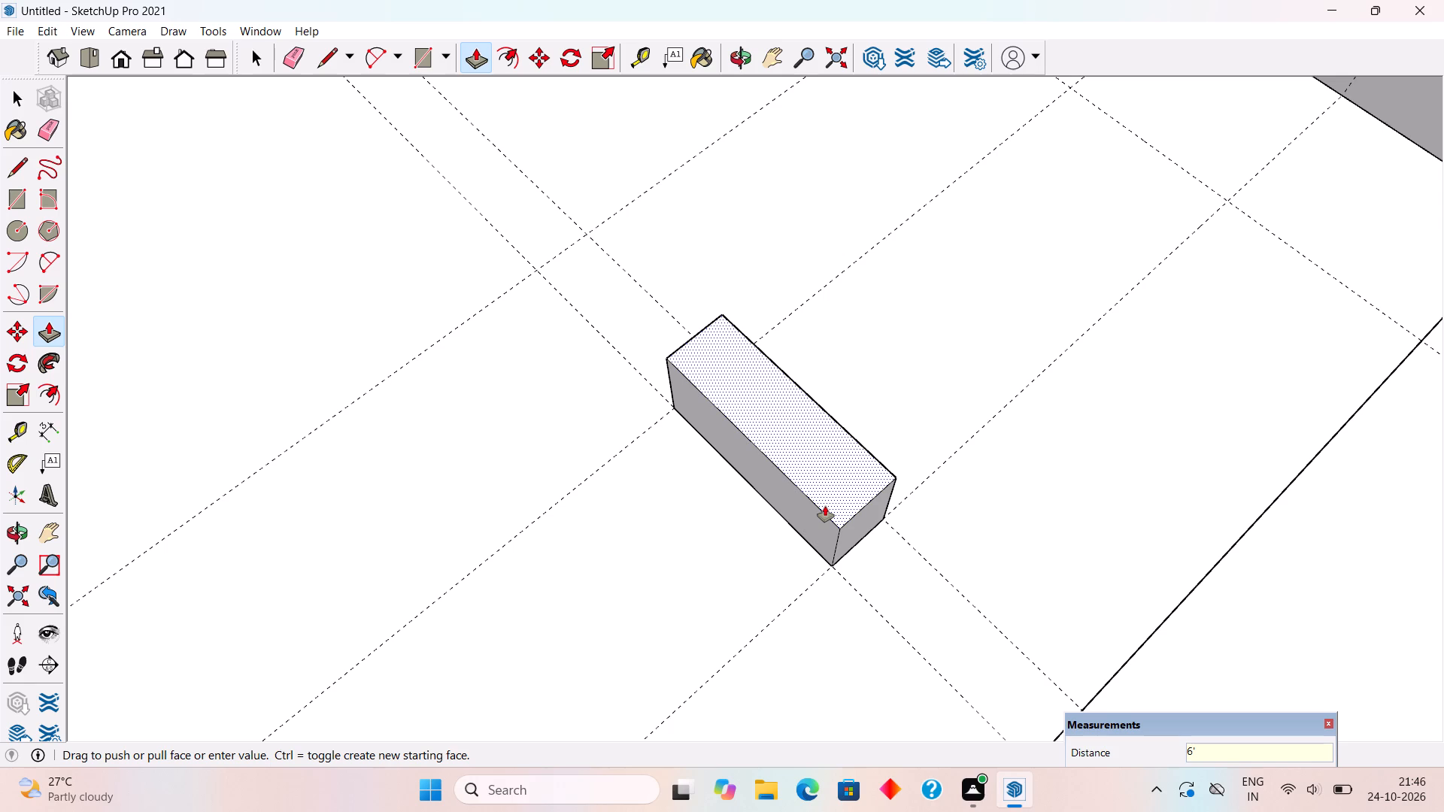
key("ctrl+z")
Extrude the 3' by 11" rectangle upward by 6".
left_click(824, 517)
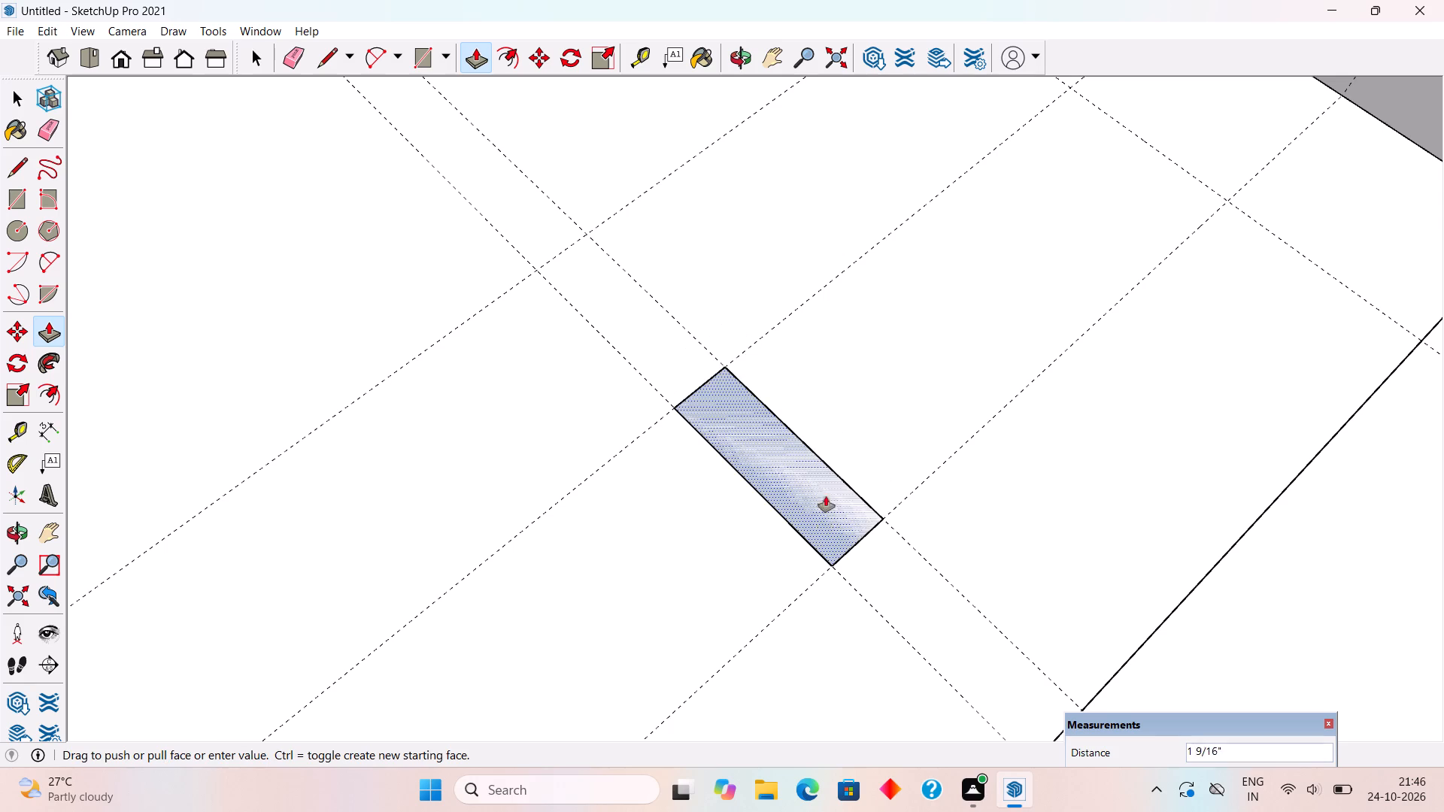
type("6\"")
key("Return")
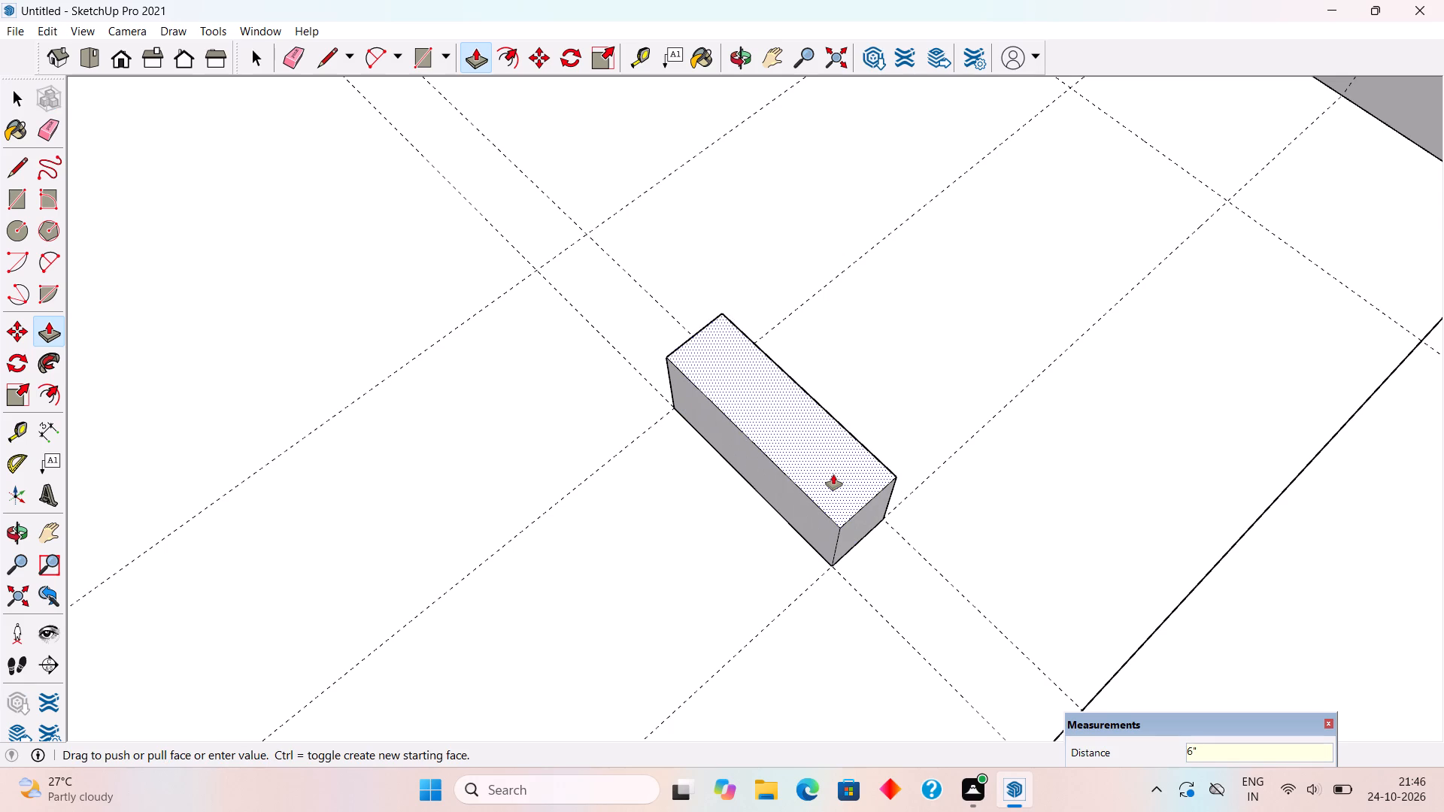
Select the whole 6" high block and make it a group.
key("space")
triple_click(833, 474)
right_click(833, 474)
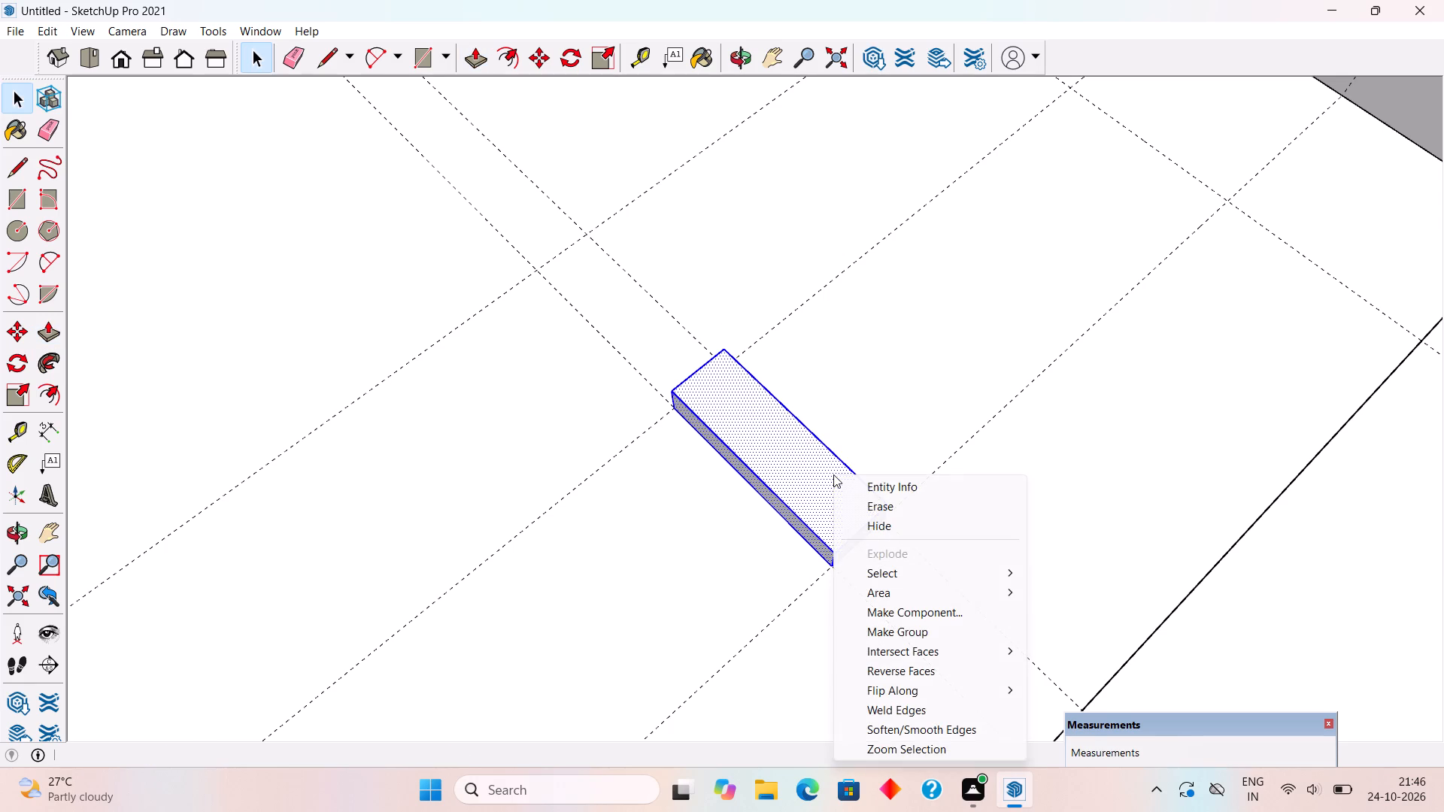
left_click(897, 640)
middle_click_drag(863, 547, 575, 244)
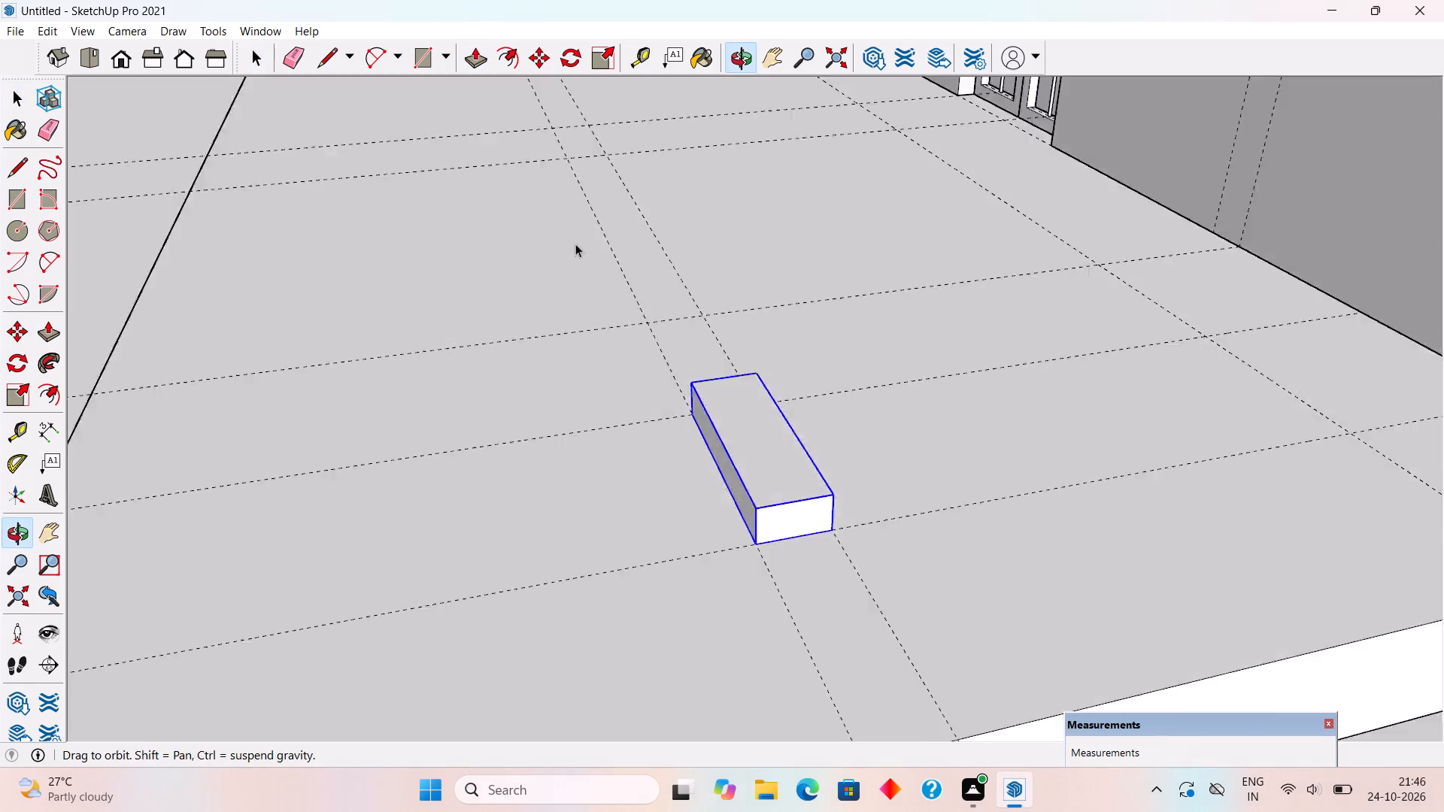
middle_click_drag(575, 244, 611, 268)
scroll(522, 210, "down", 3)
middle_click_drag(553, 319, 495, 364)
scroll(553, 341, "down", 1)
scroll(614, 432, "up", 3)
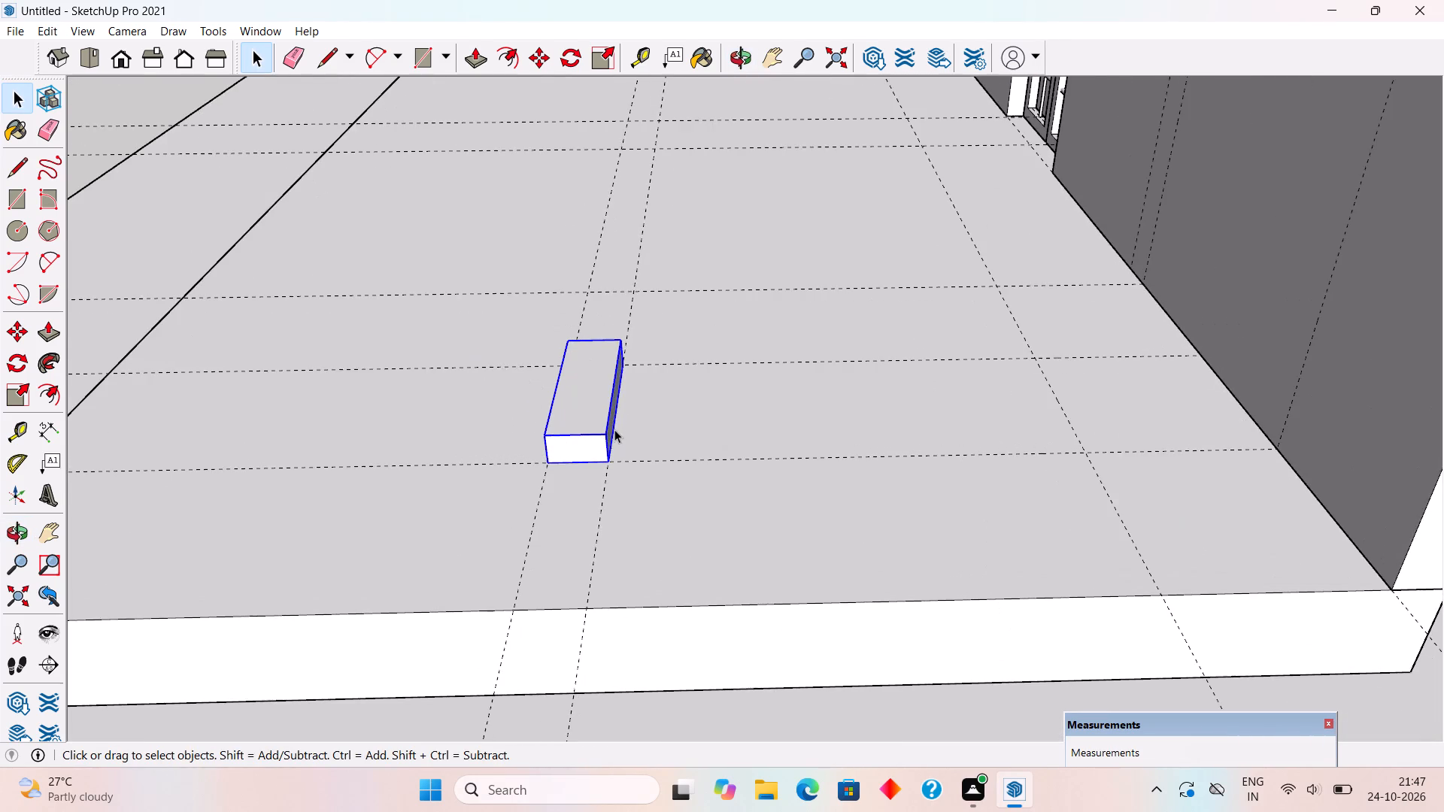
Copy the step block diagonally from its bottom corner to its opposite top corner and repeat that copy 8 times towards the front wall.
middle_click_drag(597, 446, 592, 413)
scroll(582, 410, "up", 3)
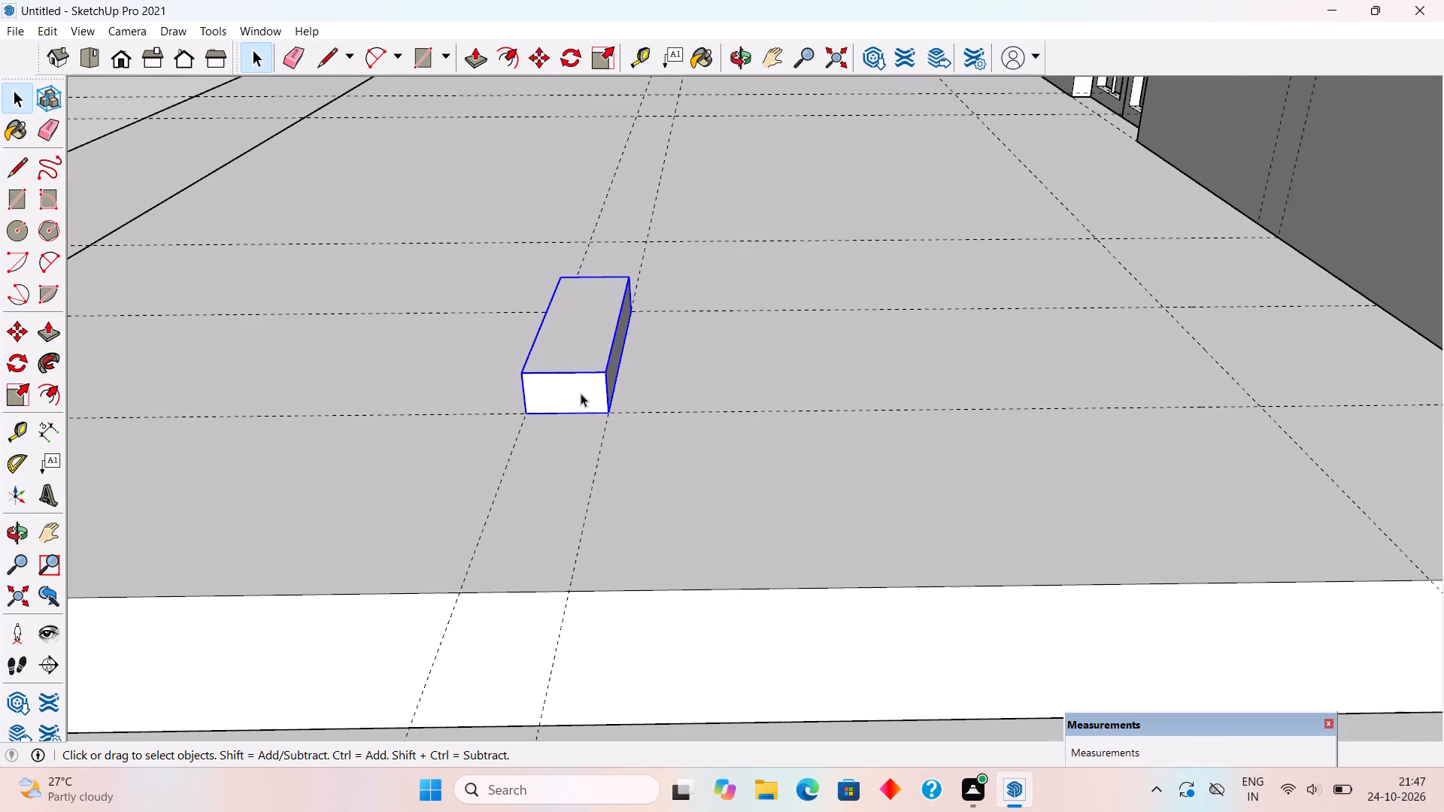
key("m")
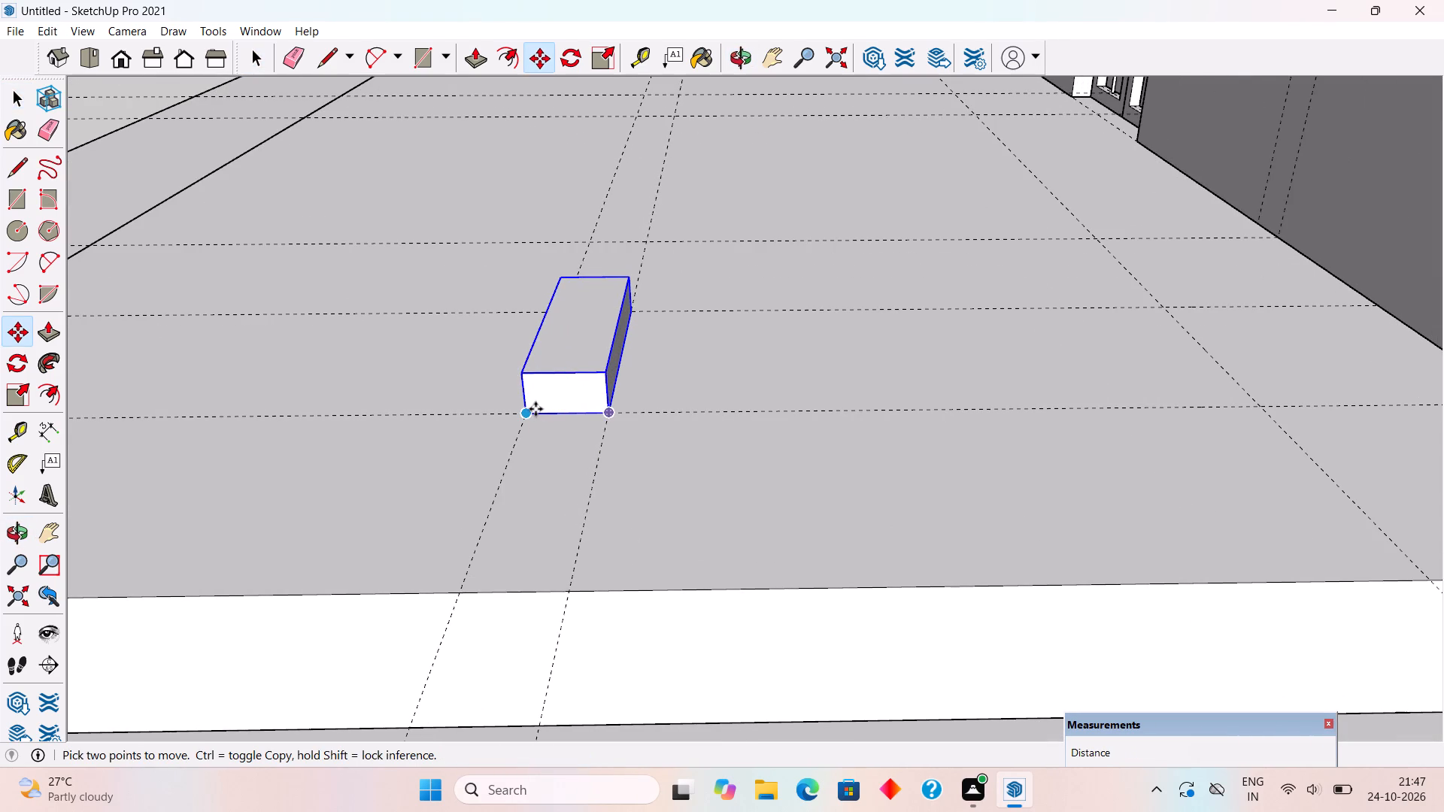
left_click(528, 411)
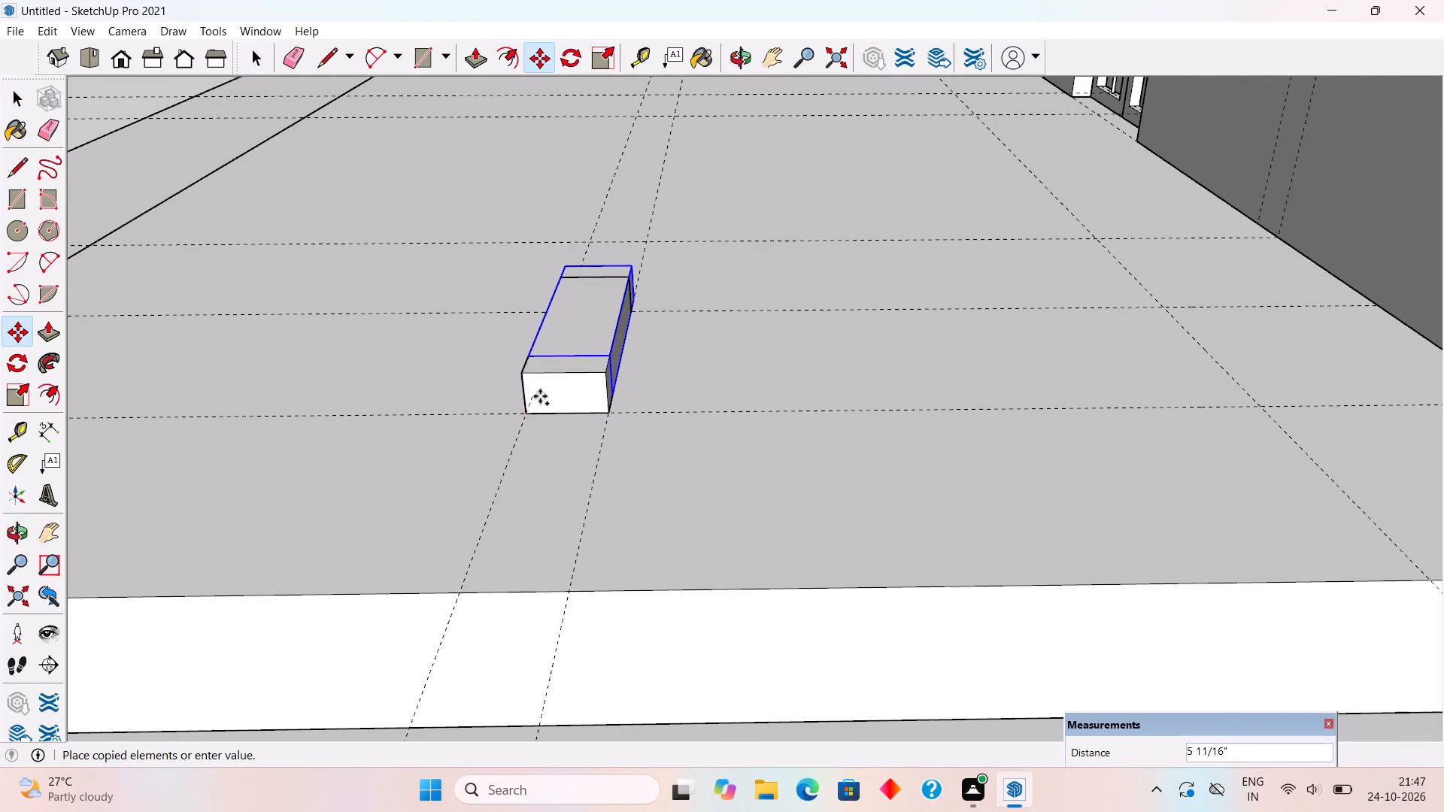
left_click(608, 375)
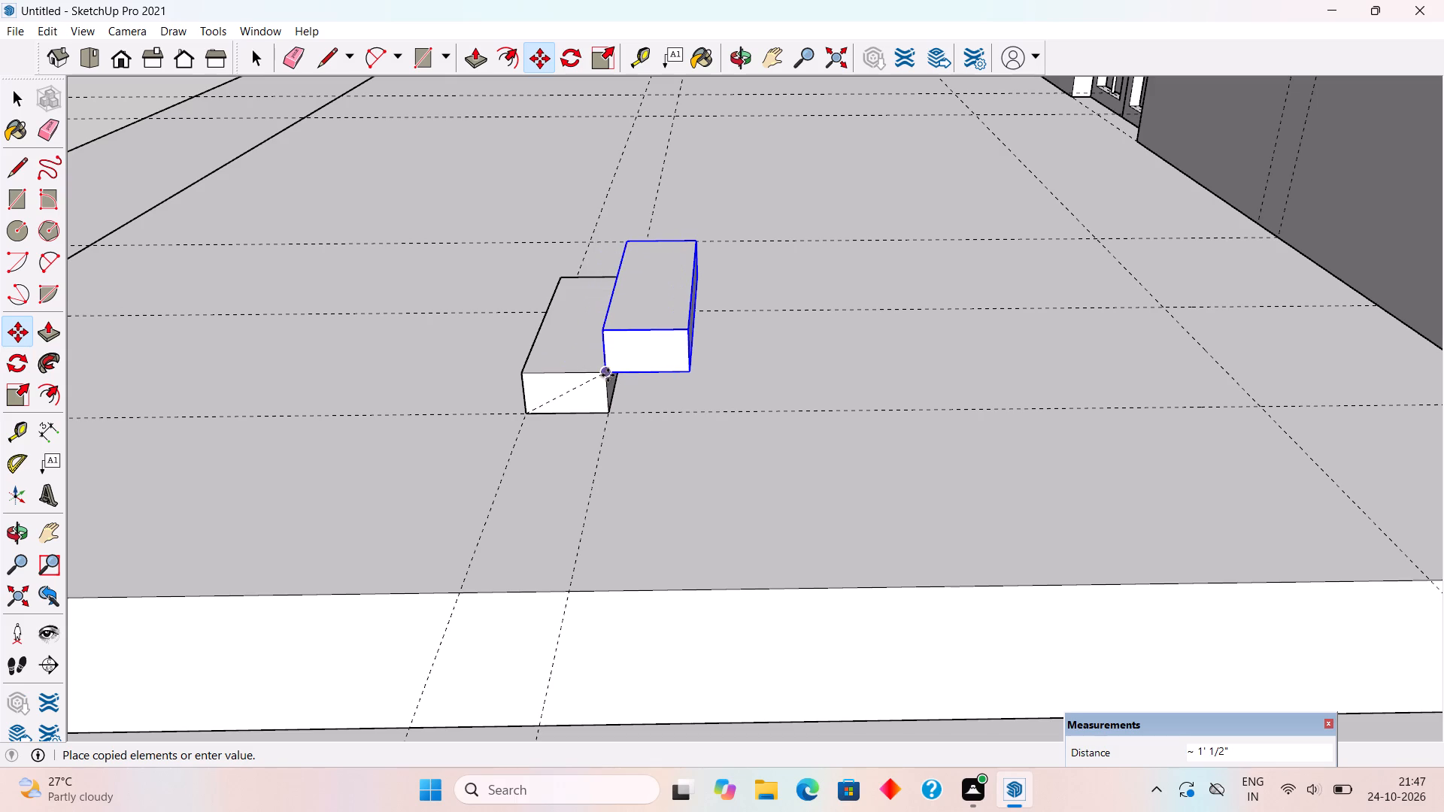
key("x")
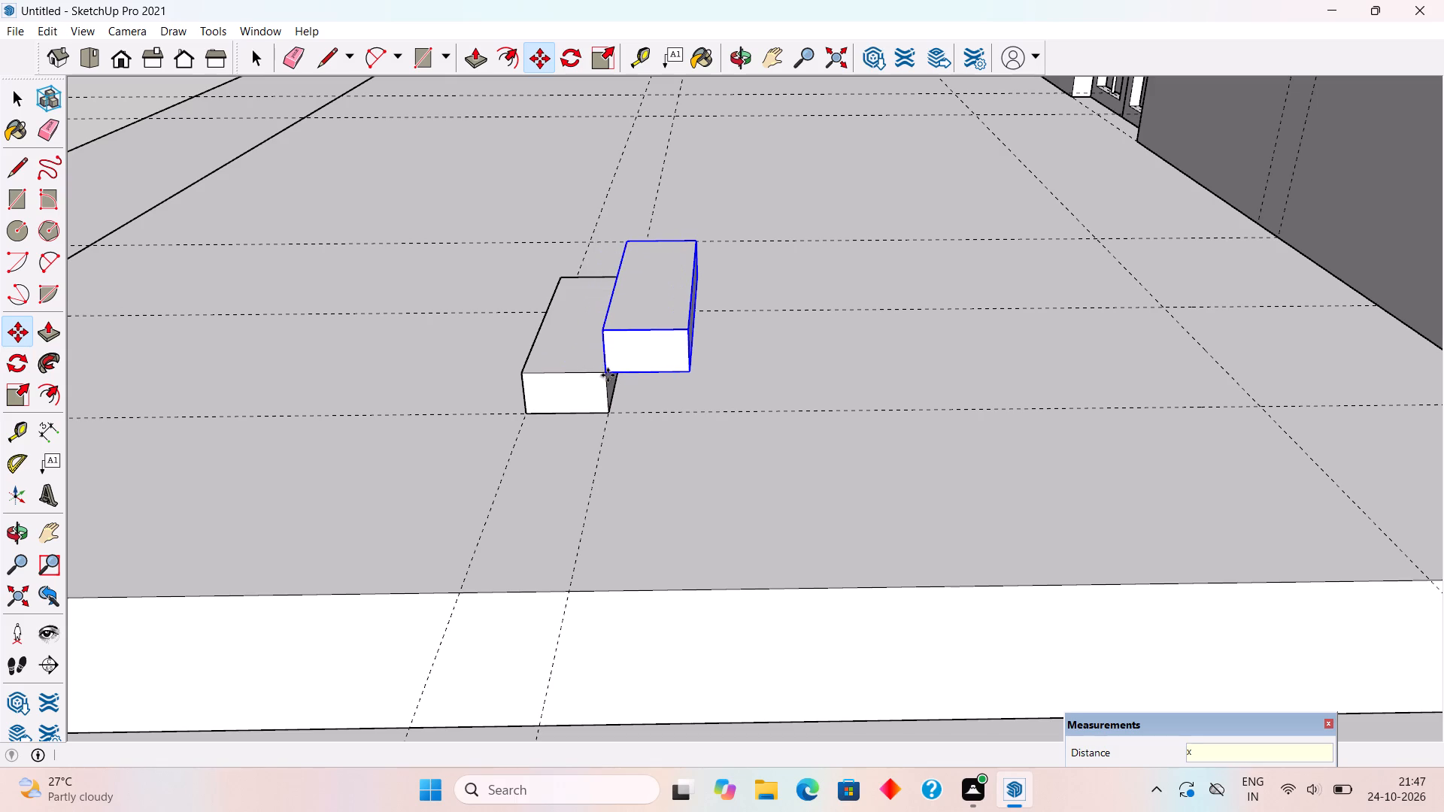
key("8")
key("Return")
scroll(599, 371, "down", 10)
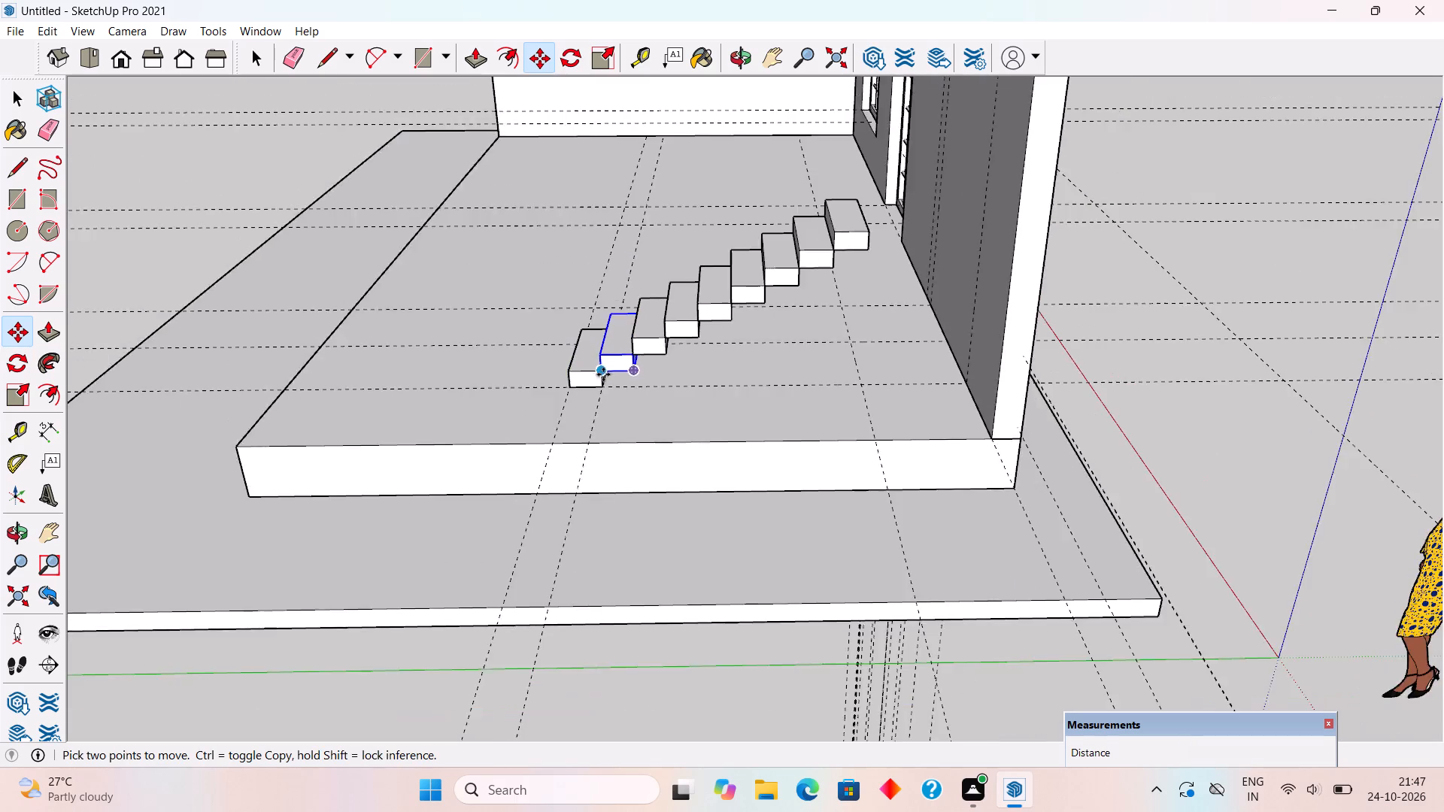
scroll(611, 376, "down", 3)
key("space")
Examine the new flight of steps from several sides, including where its top end meets the front wall.
middle_click_drag(868, 293, 855, 395)
scroll(809, 315, "up", 5)
middle_click_drag(785, 344, 1016, 394)
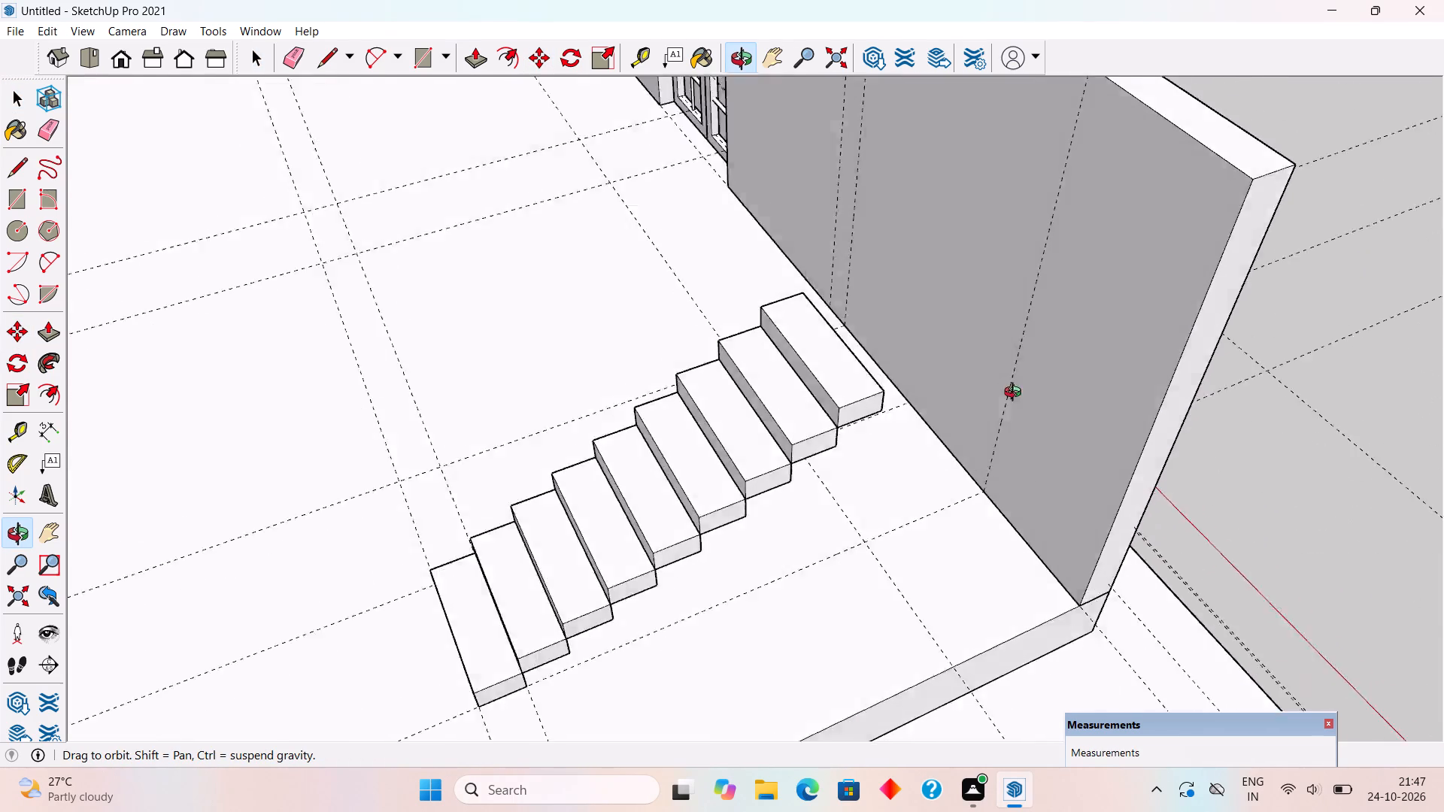
middle_click_drag(1016, 394, 1400, 424)
middle_click_drag(851, 353, 1221, 367)
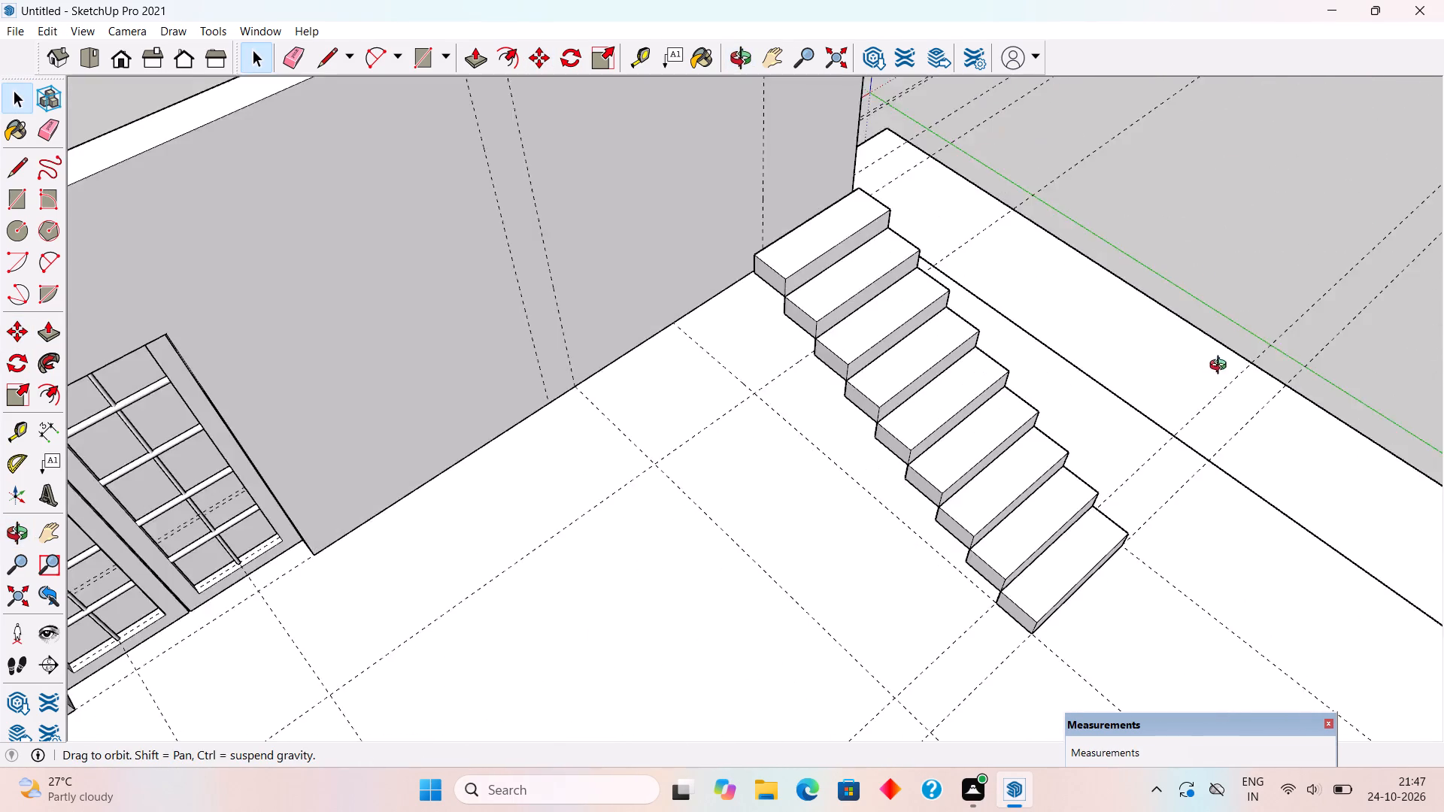
middle_click_drag(1221, 367, 212, 389)
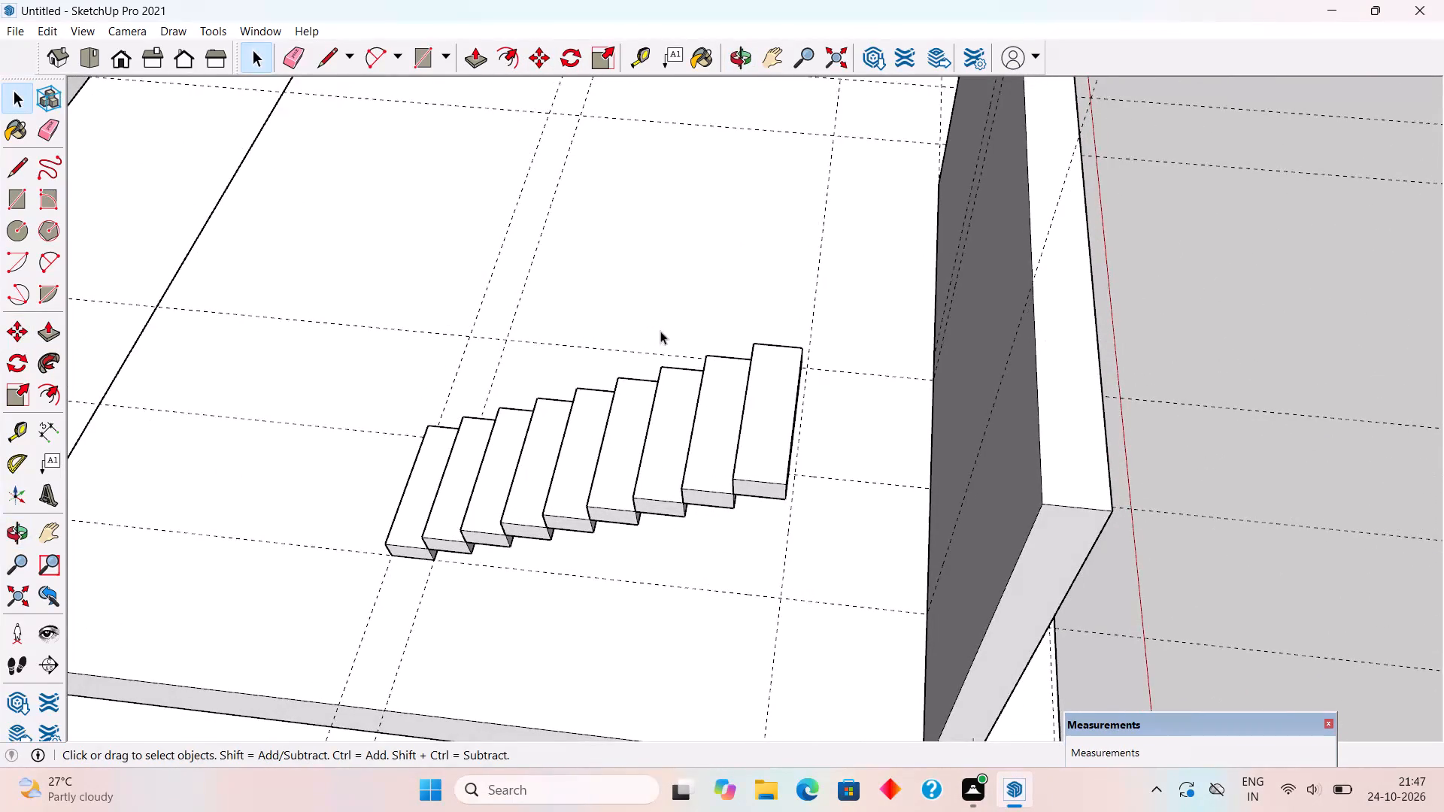
middle_click_drag(655, 359, 571, 426)
scroll(602, 410, "down", 1)
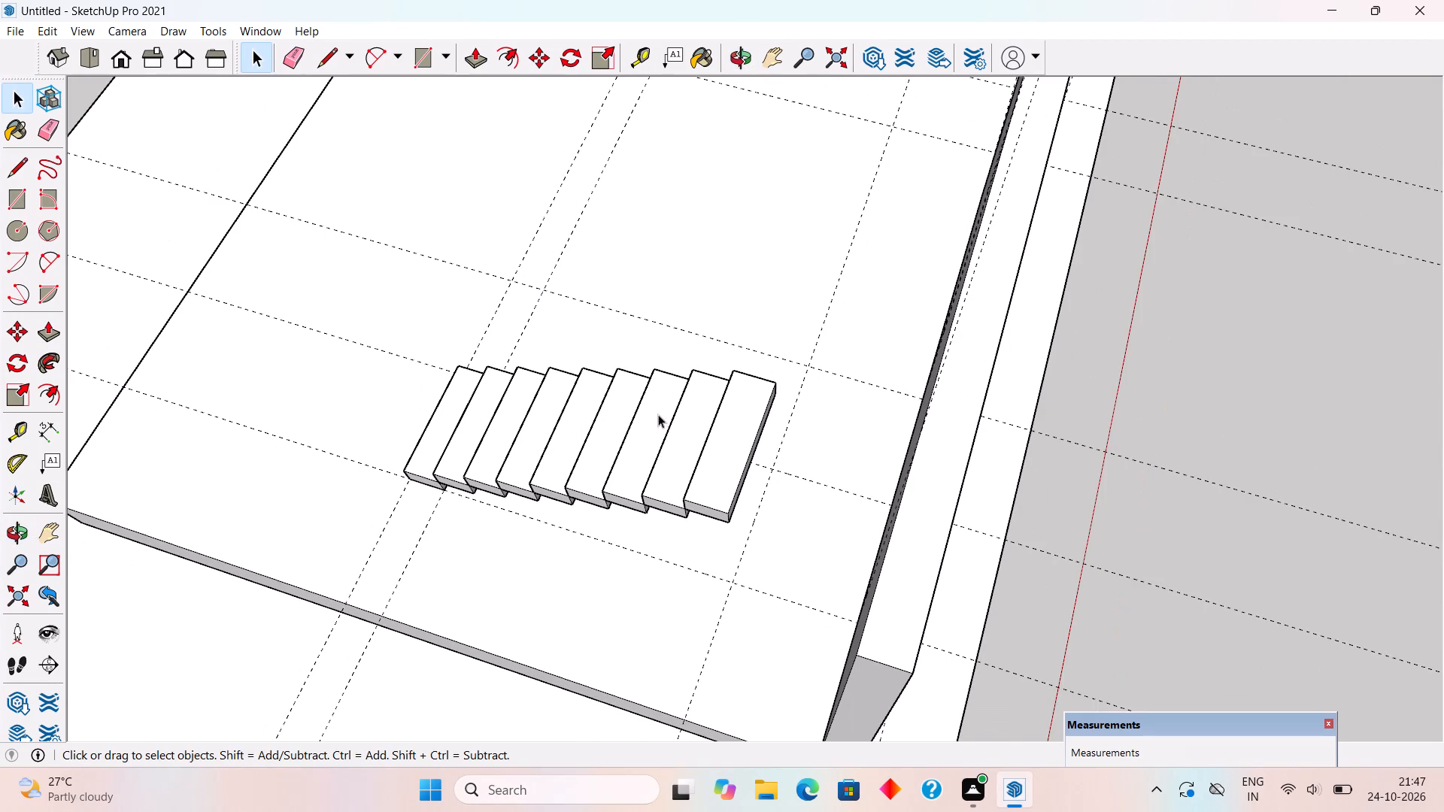
middle_click_drag(691, 393, 1191, 404)
scroll(915, 381, "up", 4)
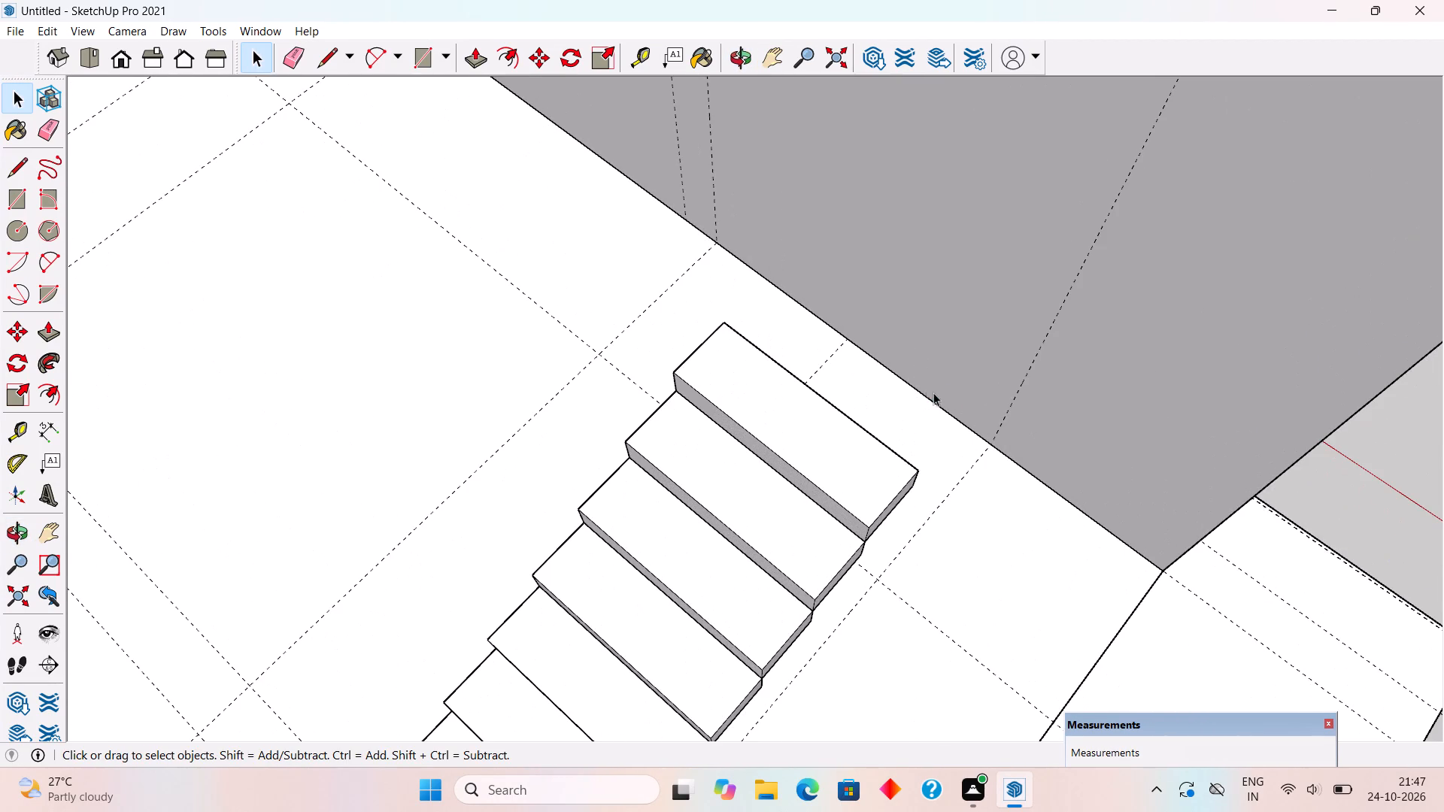
middle_click_drag(936, 395, 714, 311)
scroll(679, 301, "down", 2)
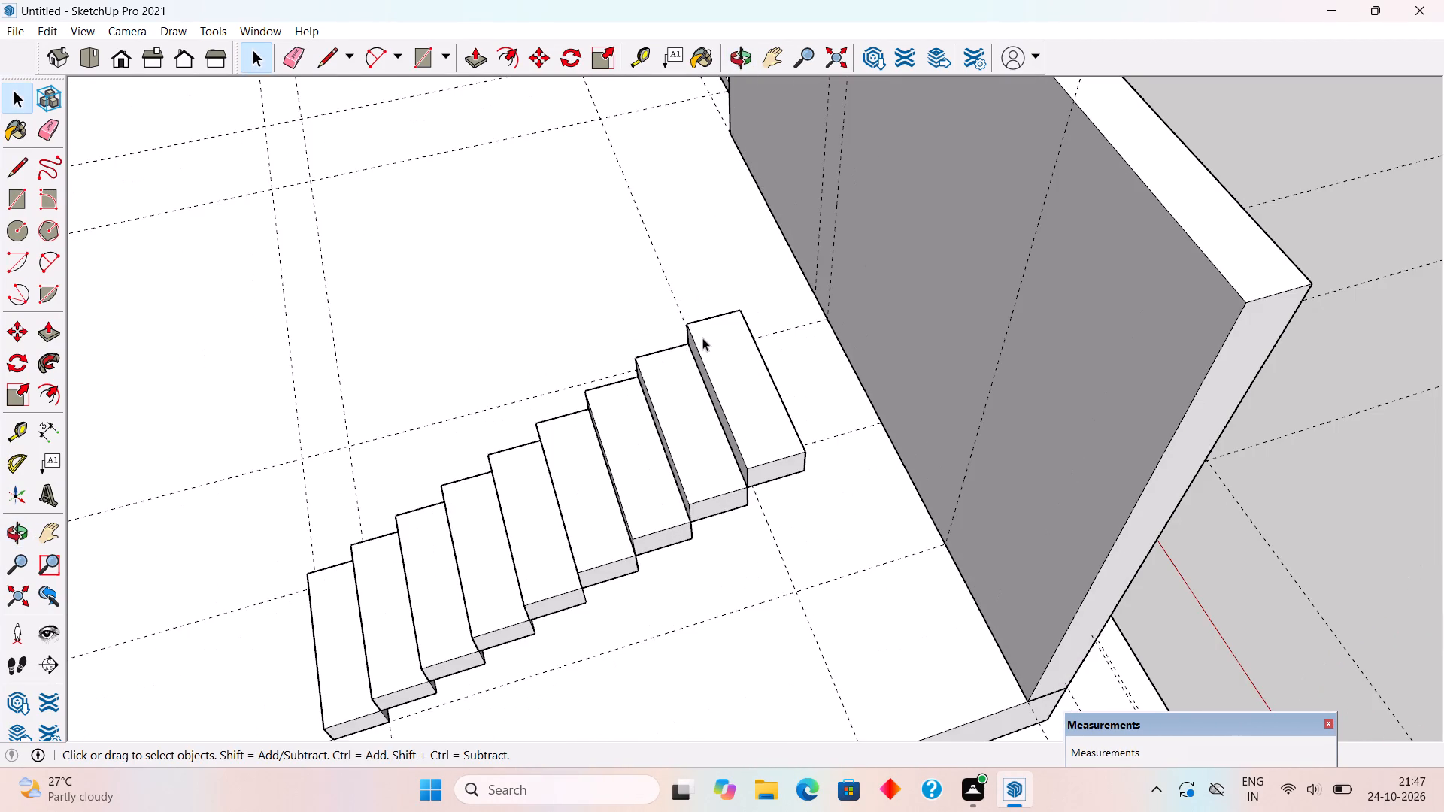
middle_click_drag(705, 347, 699, 357)
middle_click_drag(721, 386, 750, 391)
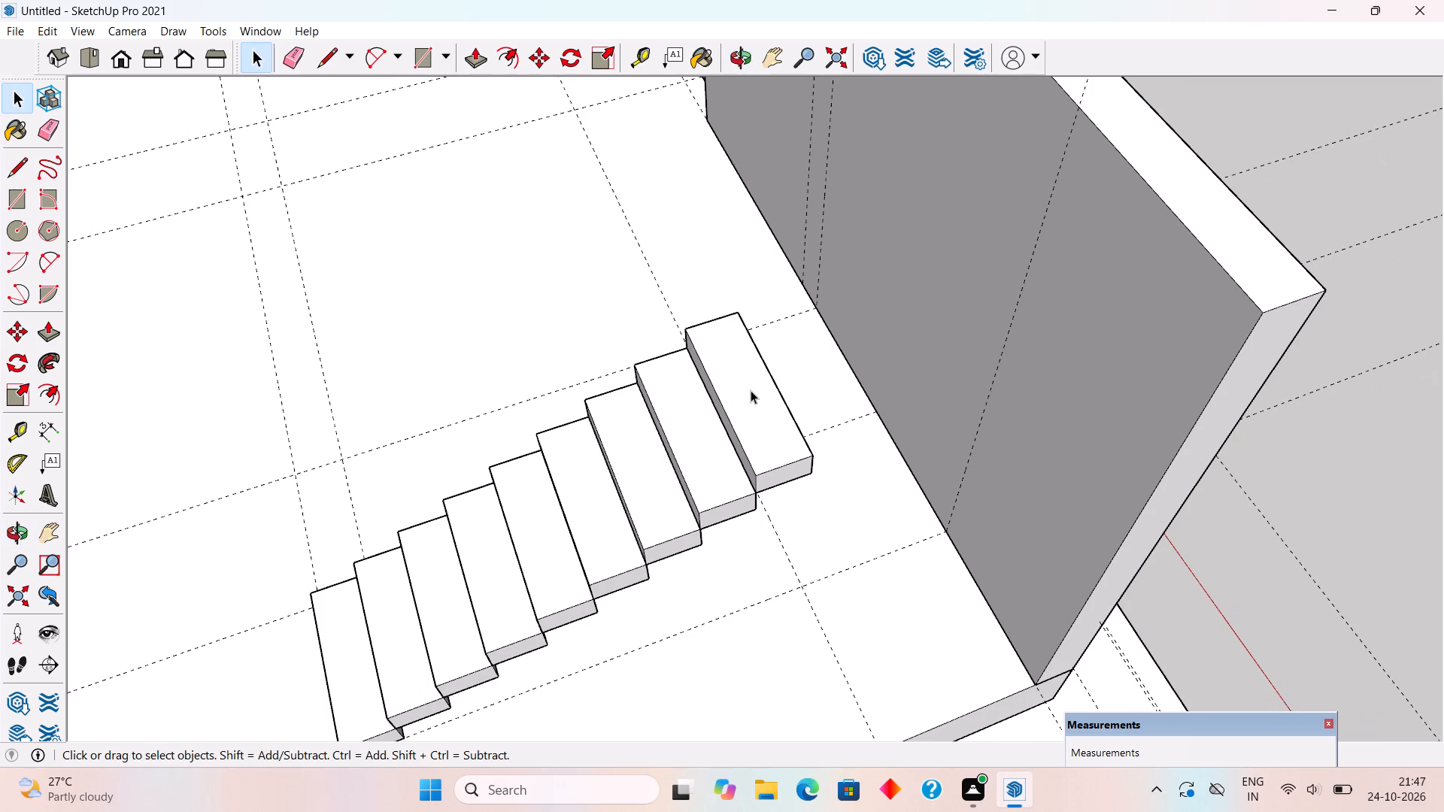
Draw a 3' by 3' landing rectangle from the top step's upper edge across to the front wall.
middle_click_drag(754, 386, 658, 441)
scroll(763, 346, "up", 1)
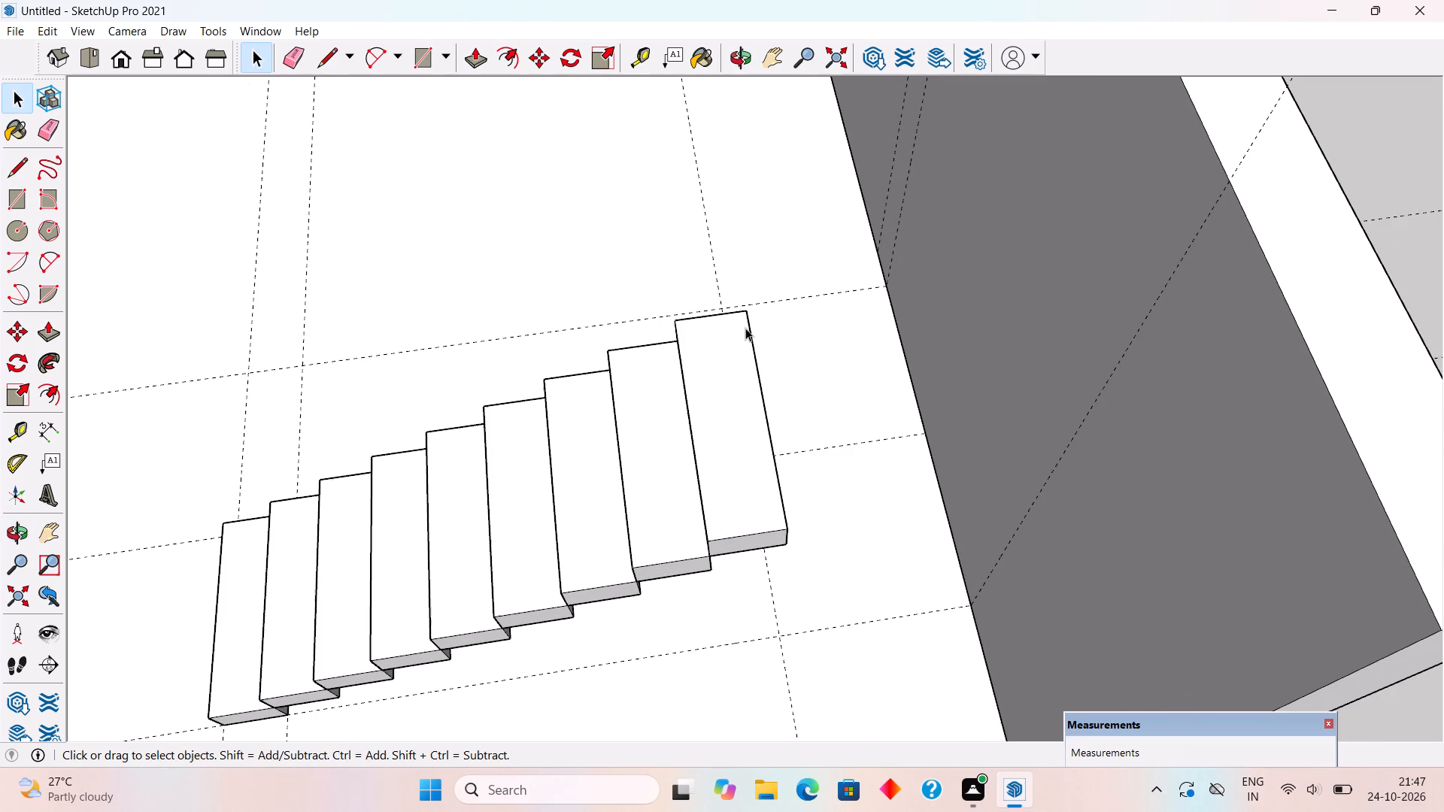
scroll(745, 328, "up", 1)
key("r")
left_click(750, 310)
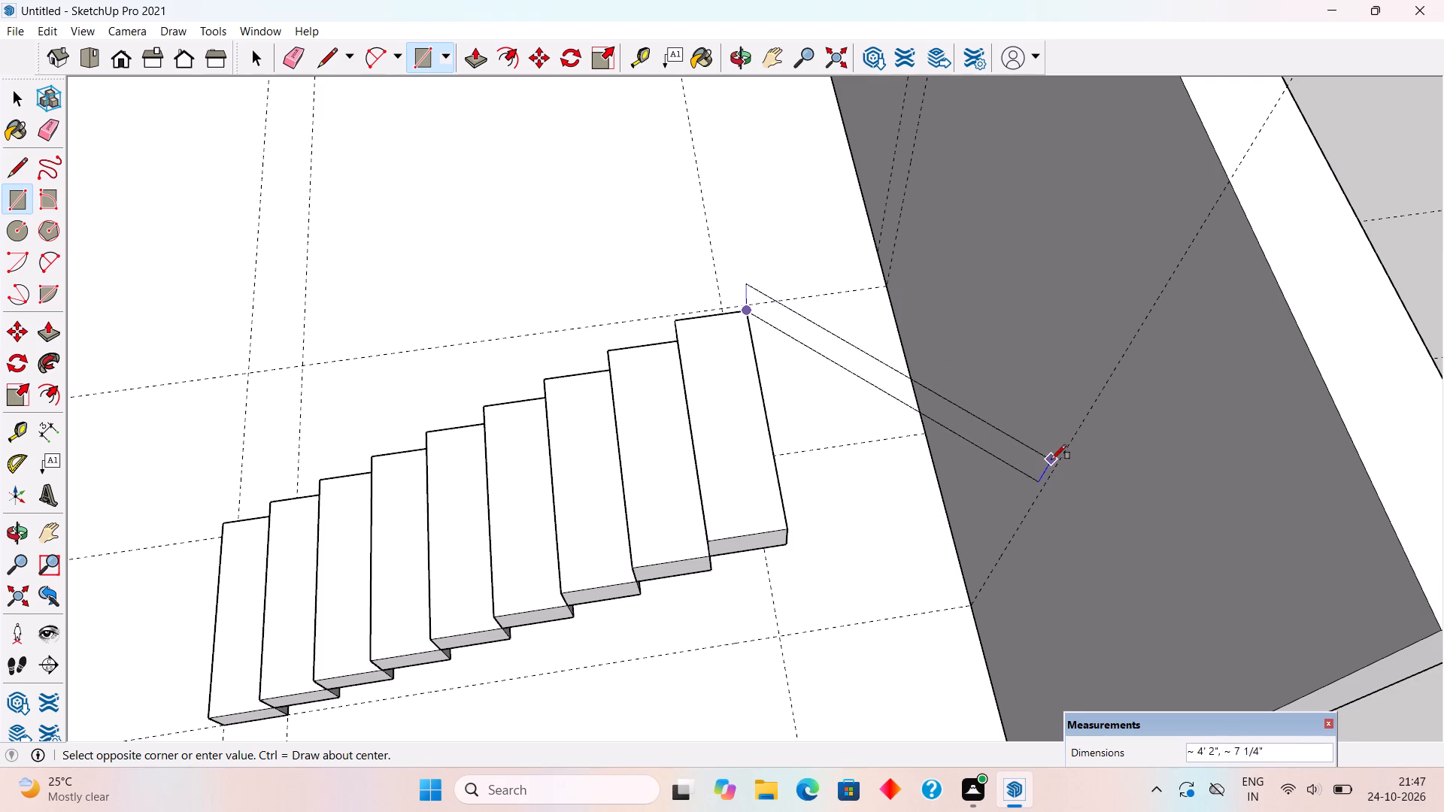
left_click(1045, 490)
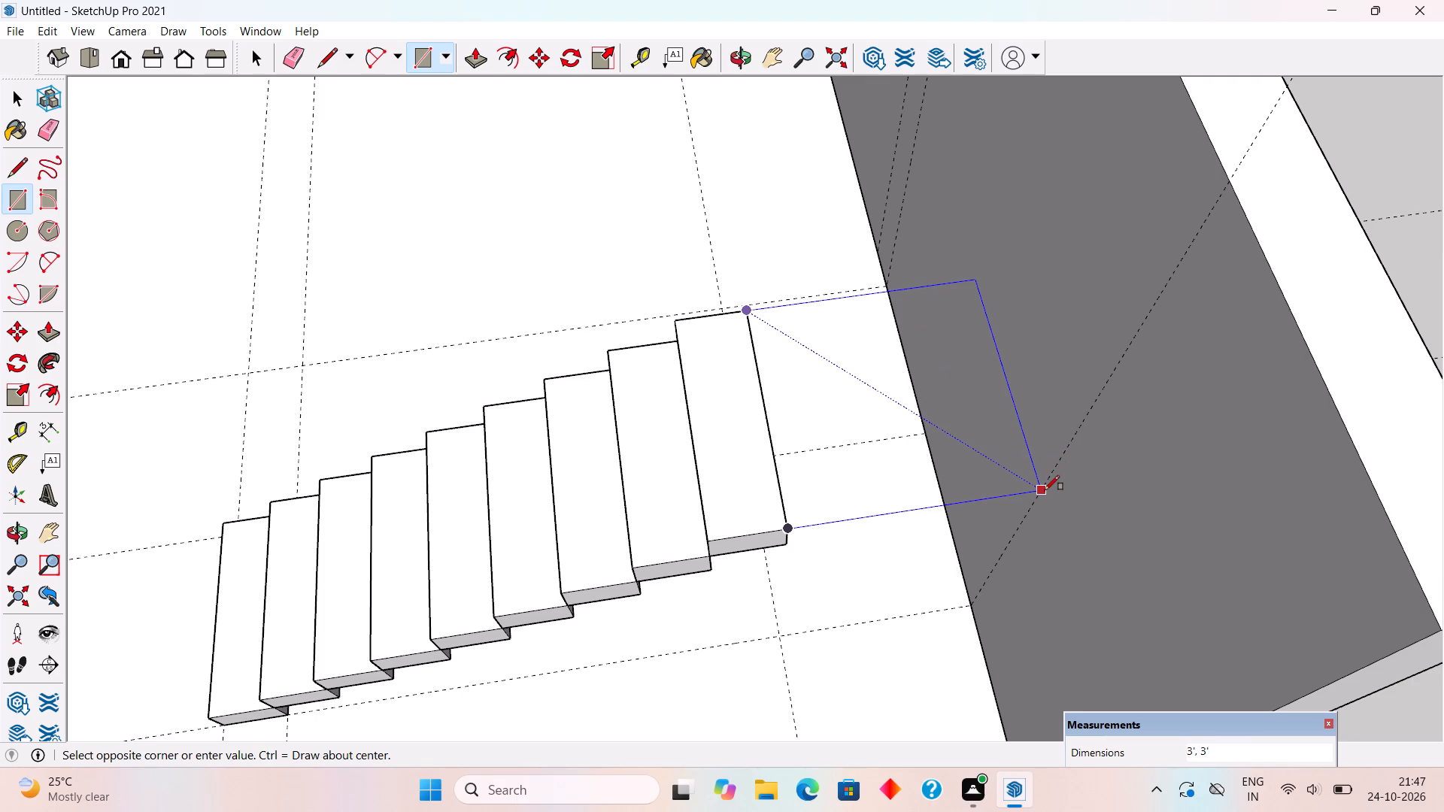
Extrude the 3' by 3' landing rectangle by 6".
key("p")
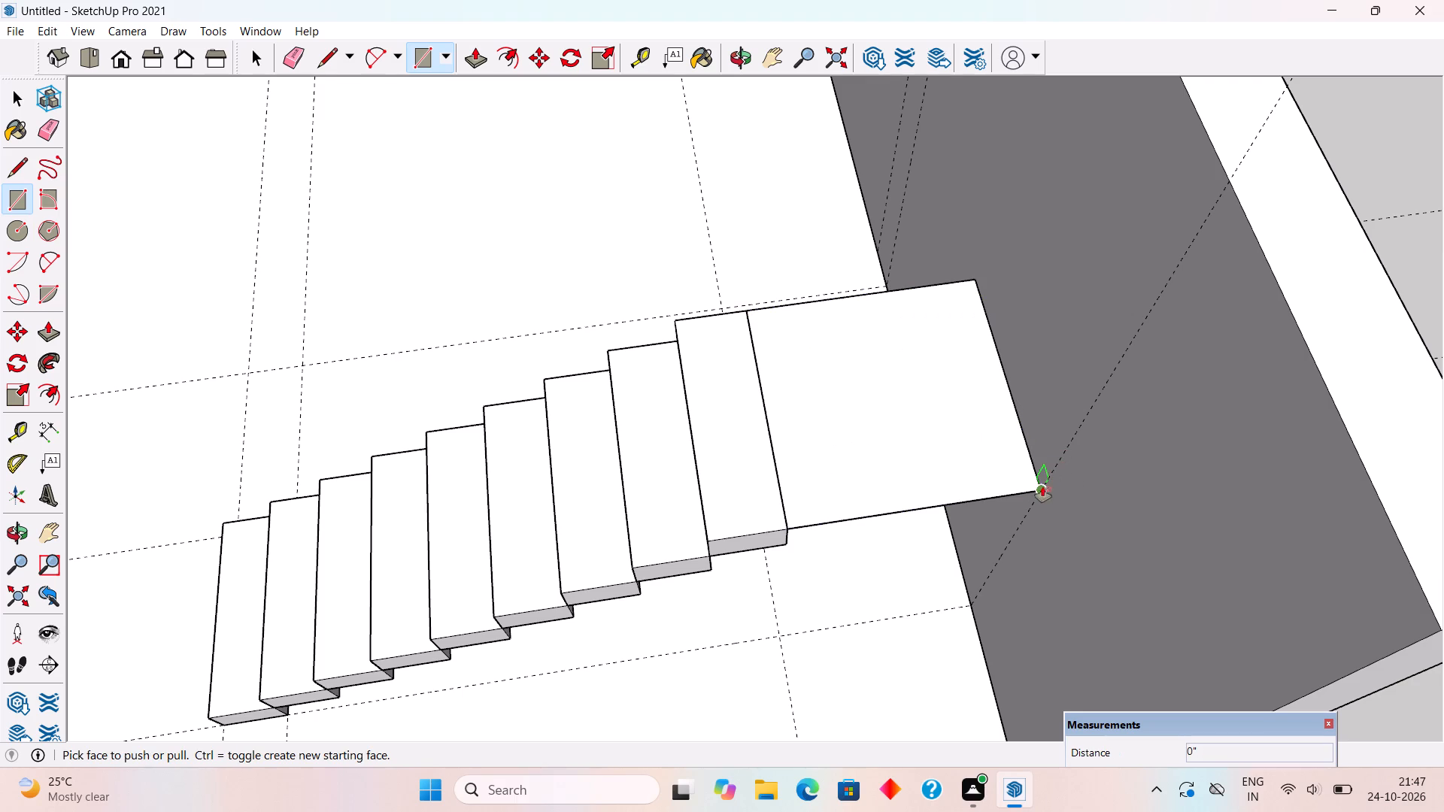
left_click(957, 446)
type("6\"")
key("Return")
Extend the landing's inner side face along the front wall to the nearer vertical guide on the door side.
middle_click_drag(690, 466, 1443, 389)
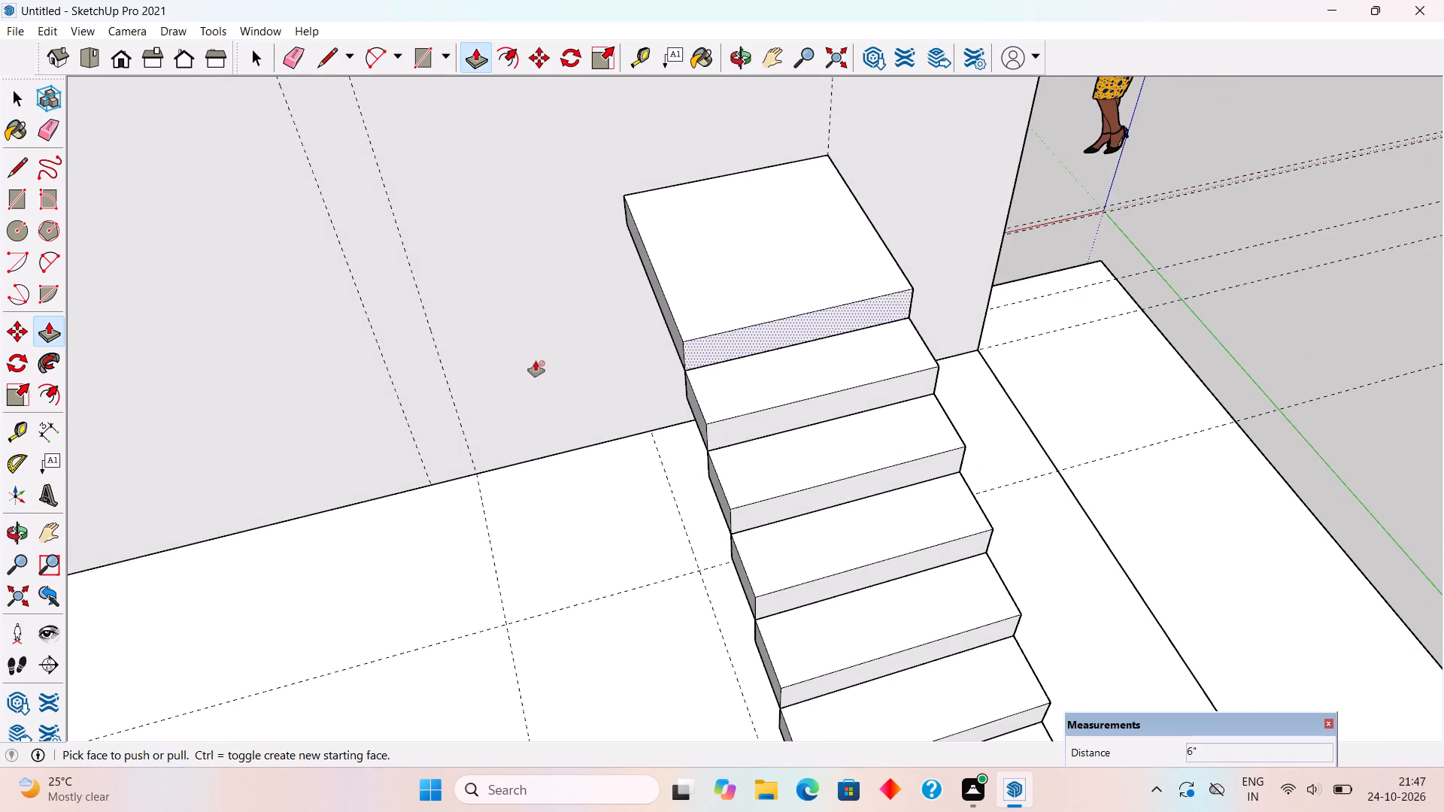
middle_click_drag(605, 351, 683, 283)
left_click(672, 300)
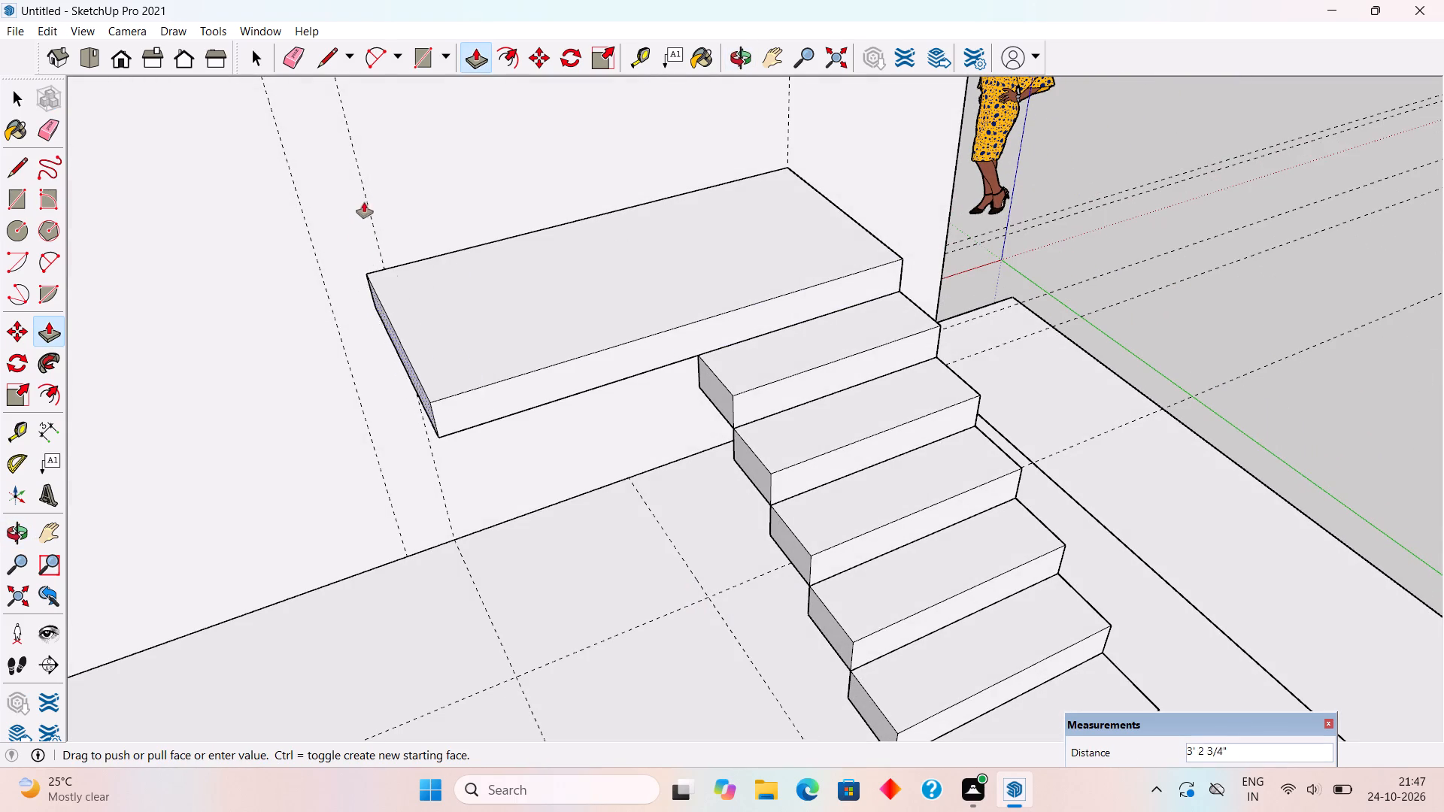
left_click(365, 198)
key("space")
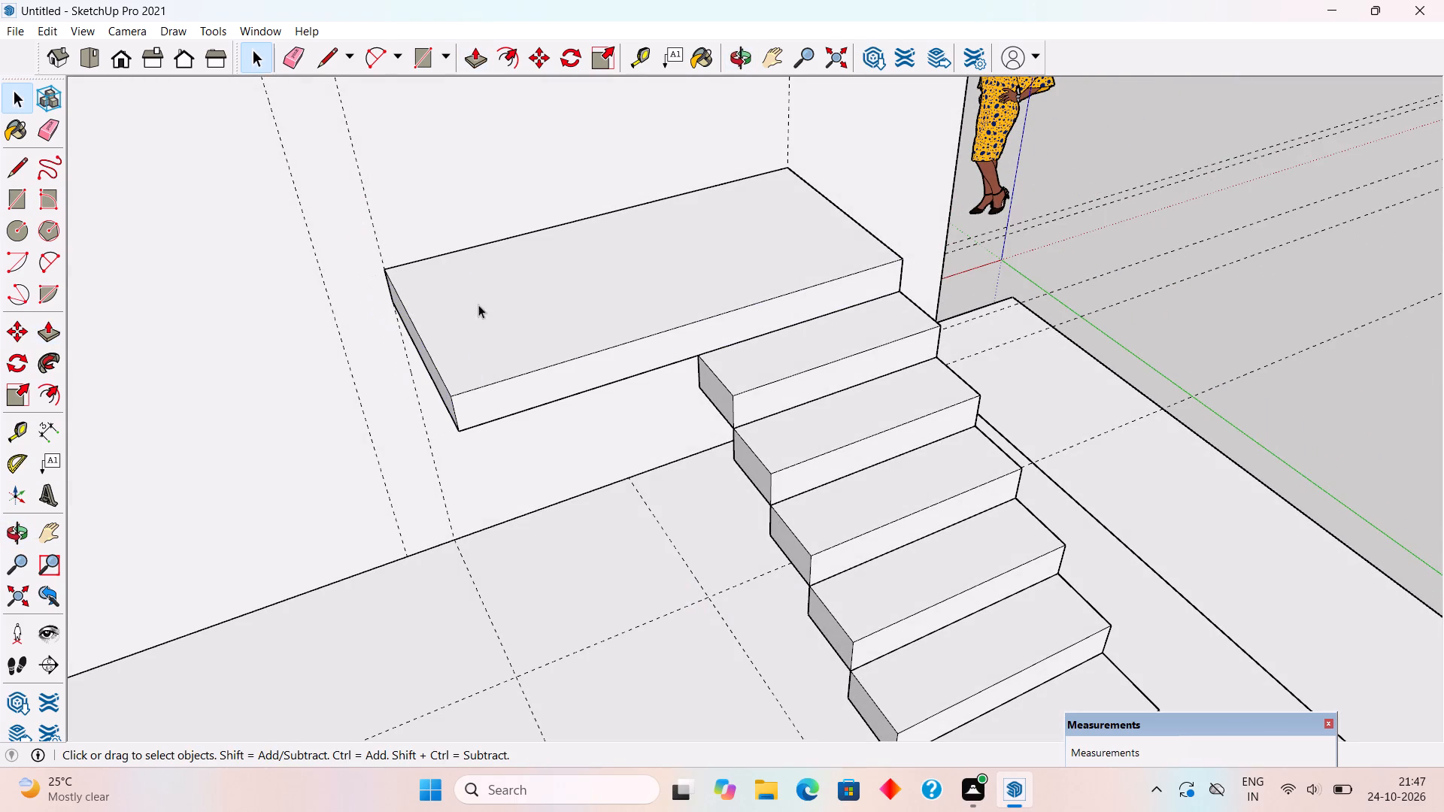
Select the whole landing slab and make it a group.
triple_click(557, 383)
right_click(557, 383)
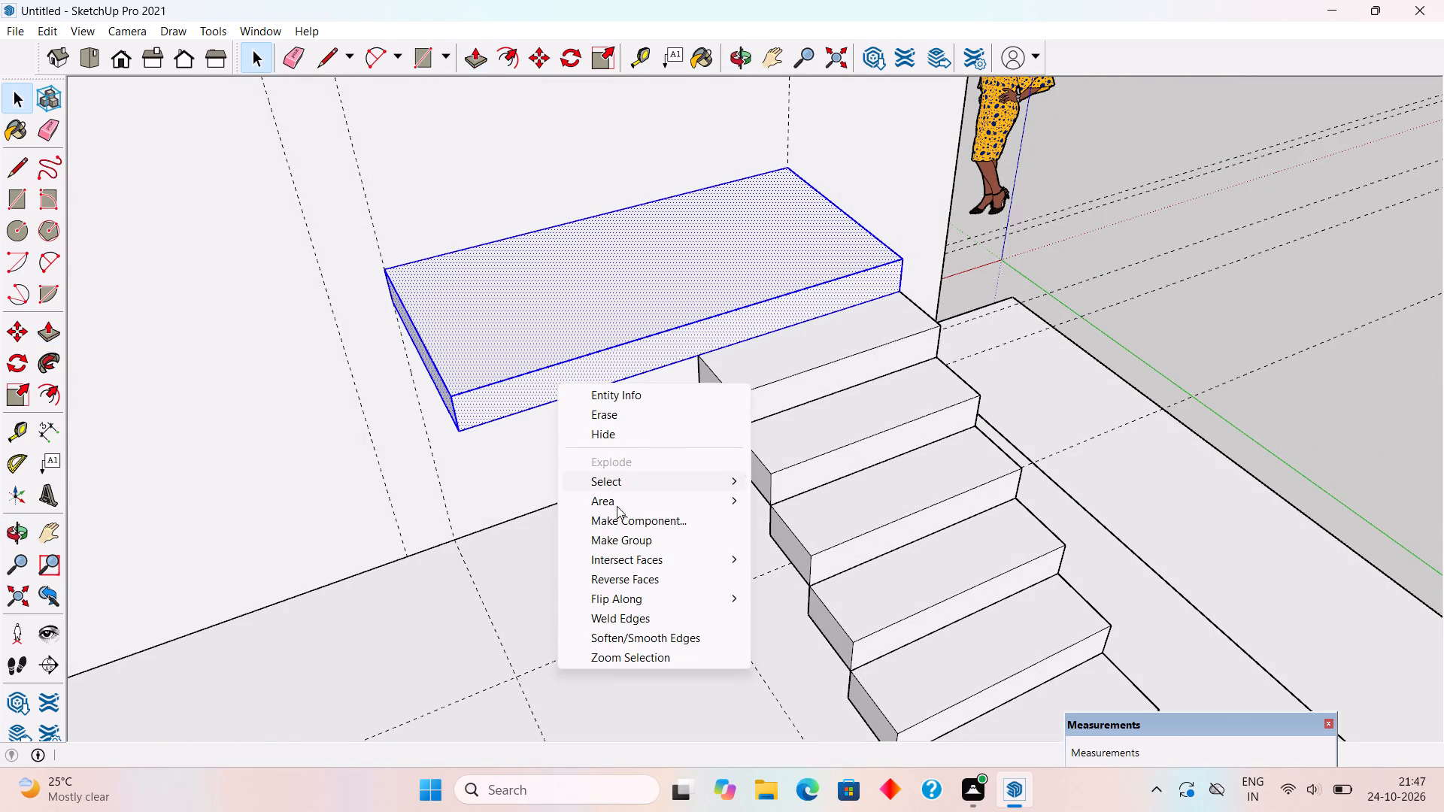
left_click(628, 545)
scroll(631, 535, "down", 6)
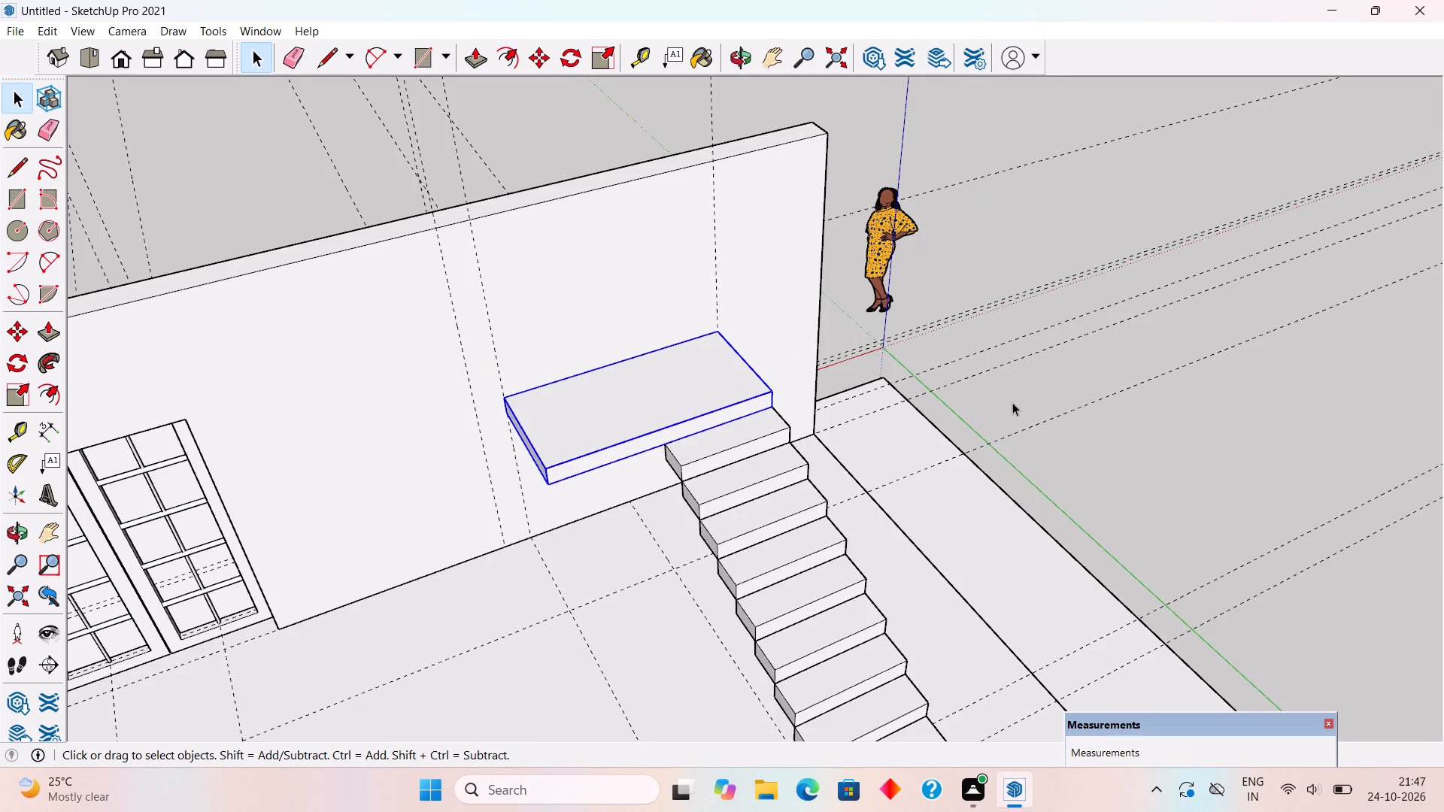
left_click(1012, 402)
Measure the height from the landing's top edge down to the floor.
middle_click_drag(999, 397, 272, 247)
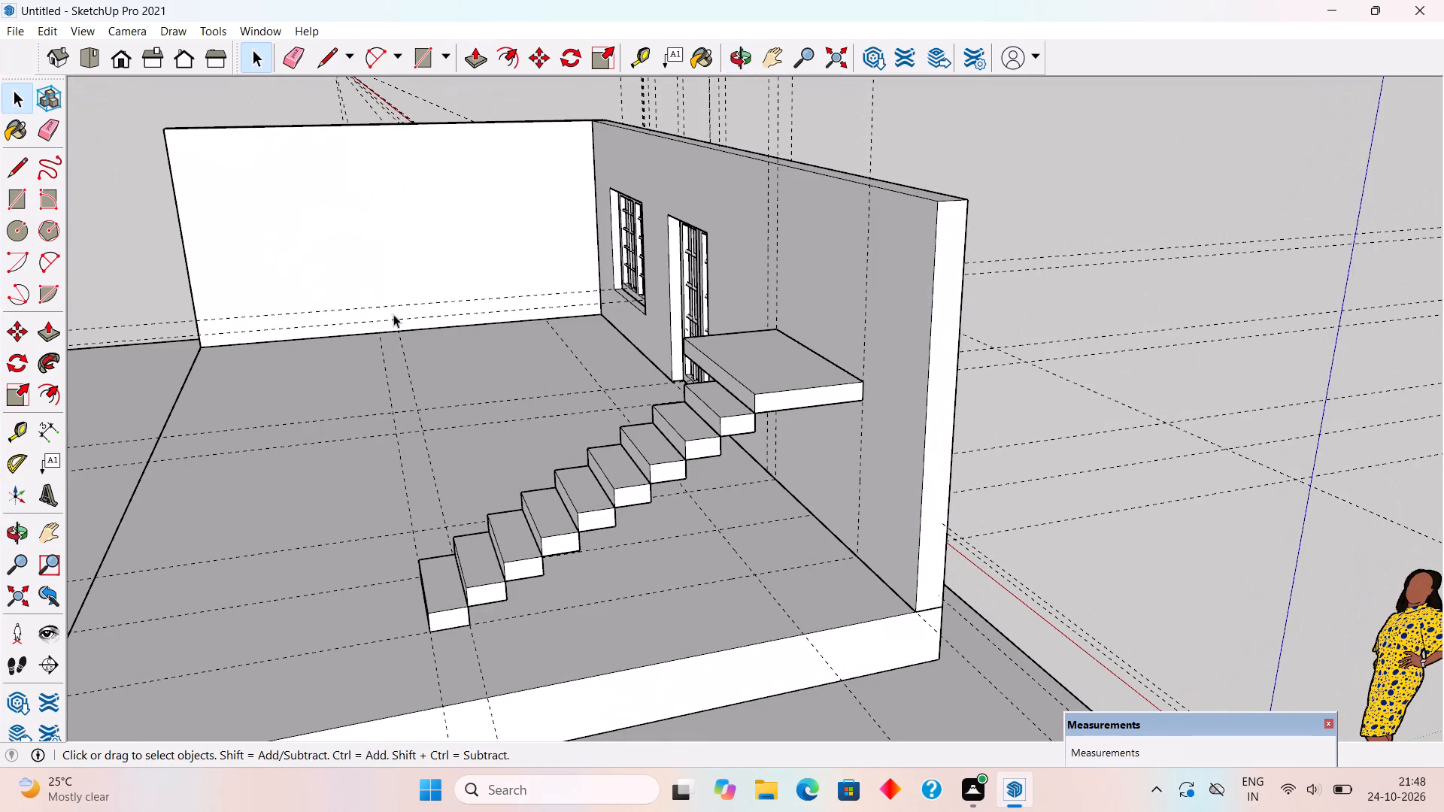
middle_click_drag(902, 559, 859, 532)
key("t")
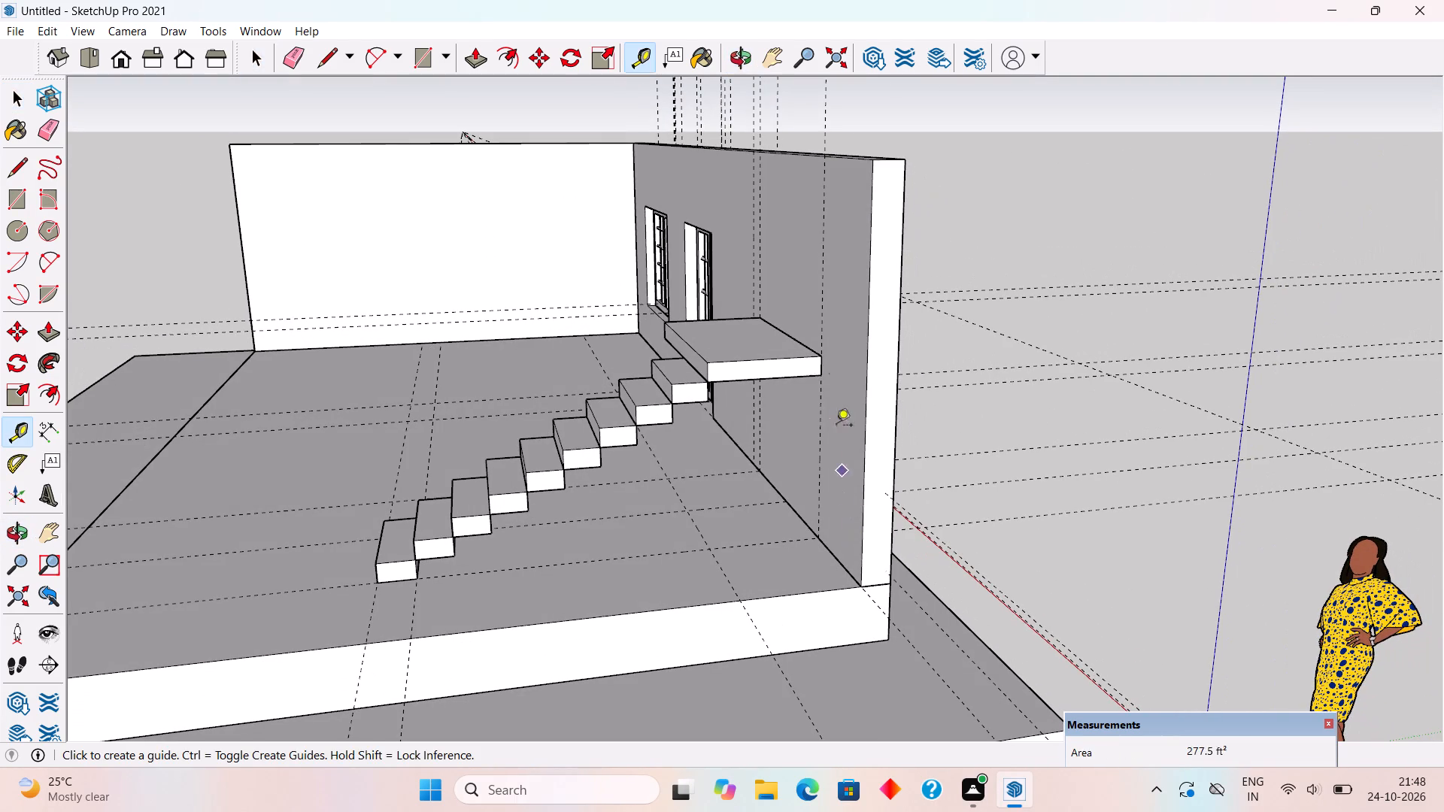
left_click(790, 359)
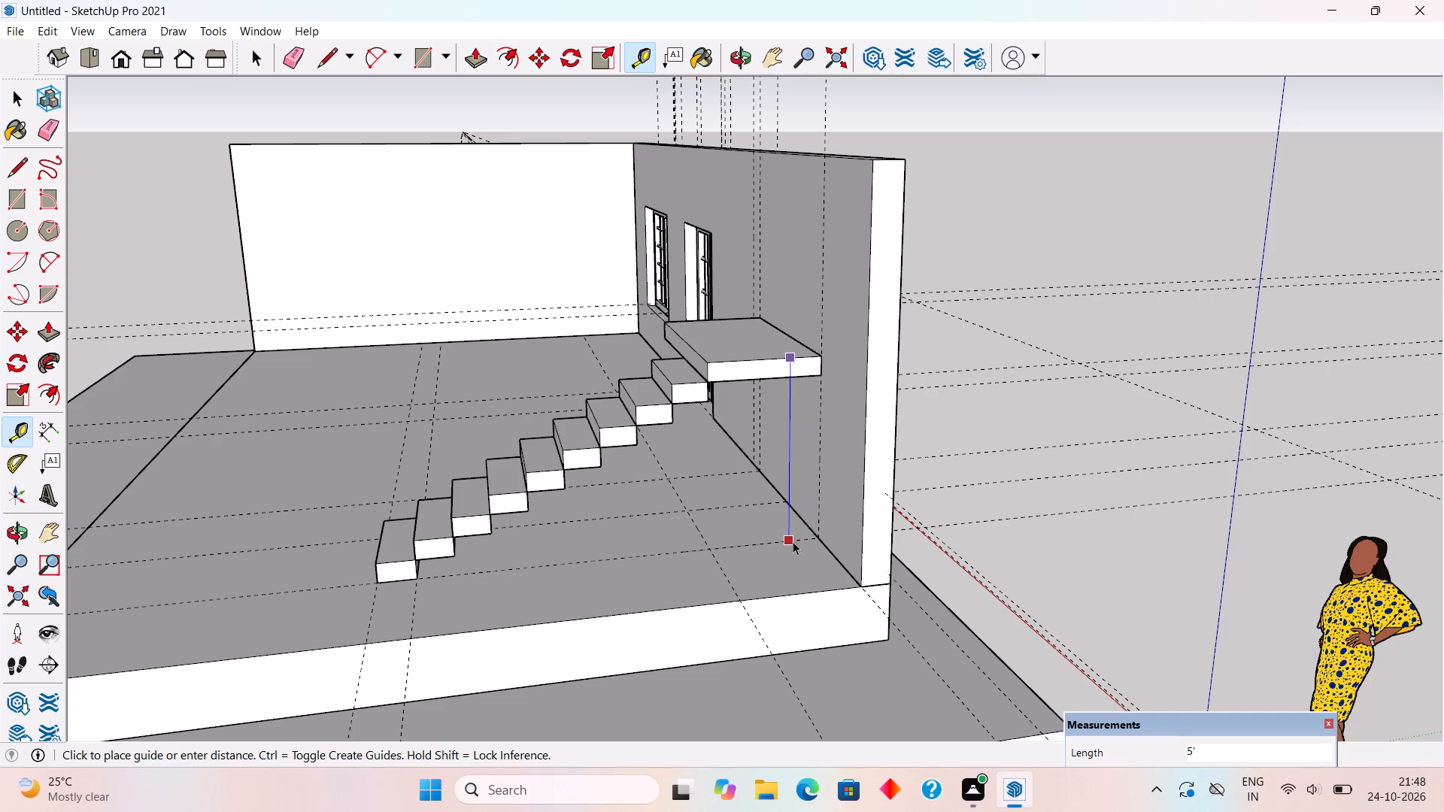
key("space")
Select all nine steps of the flight, excluding the landing, and make them one group.
middle_click_drag(787, 534, 940, 574)
scroll(920, 581, "down", 1)
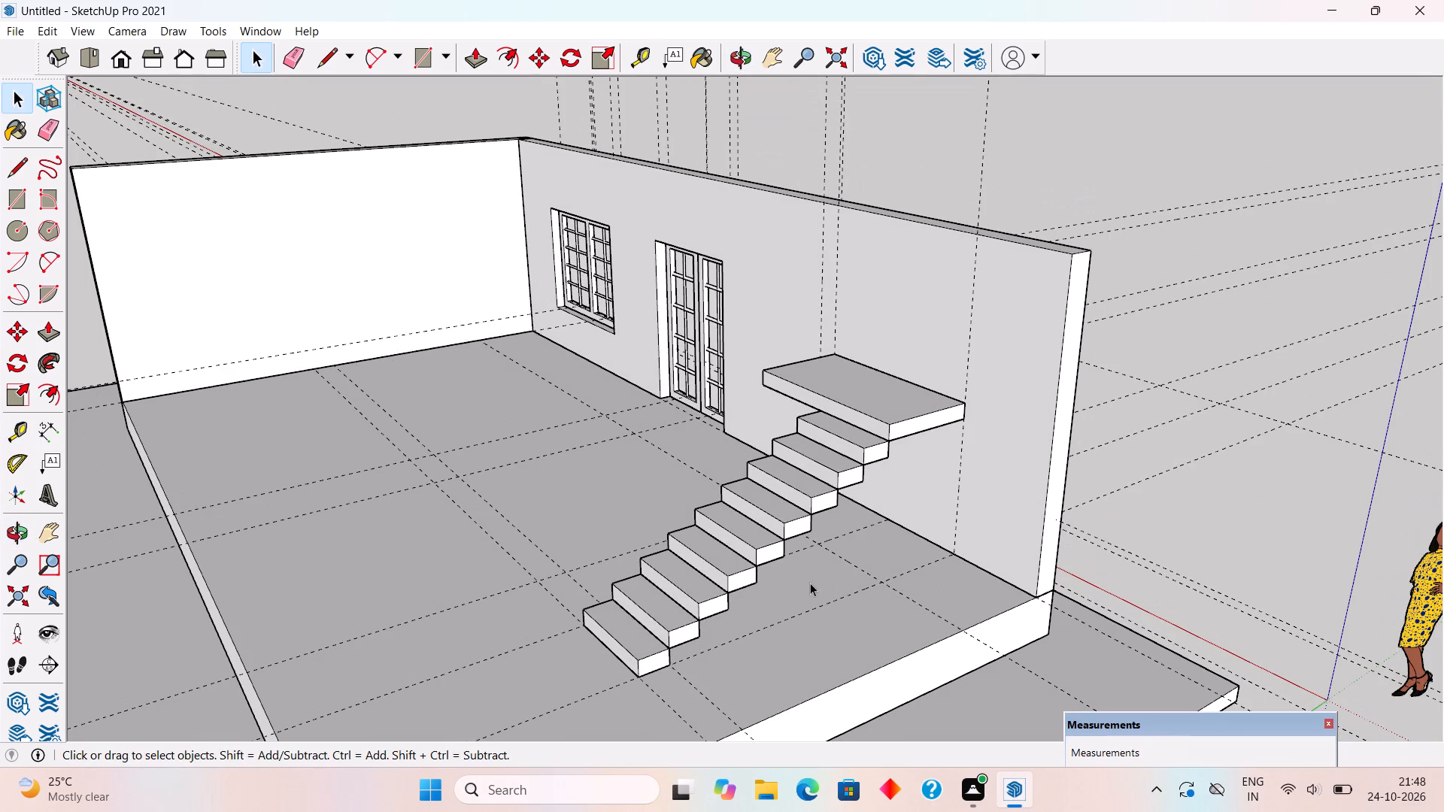
left_click(629, 645, "ctrl")
left_click(679, 613, "ctrl")
left_click(693, 599, "ctrl")
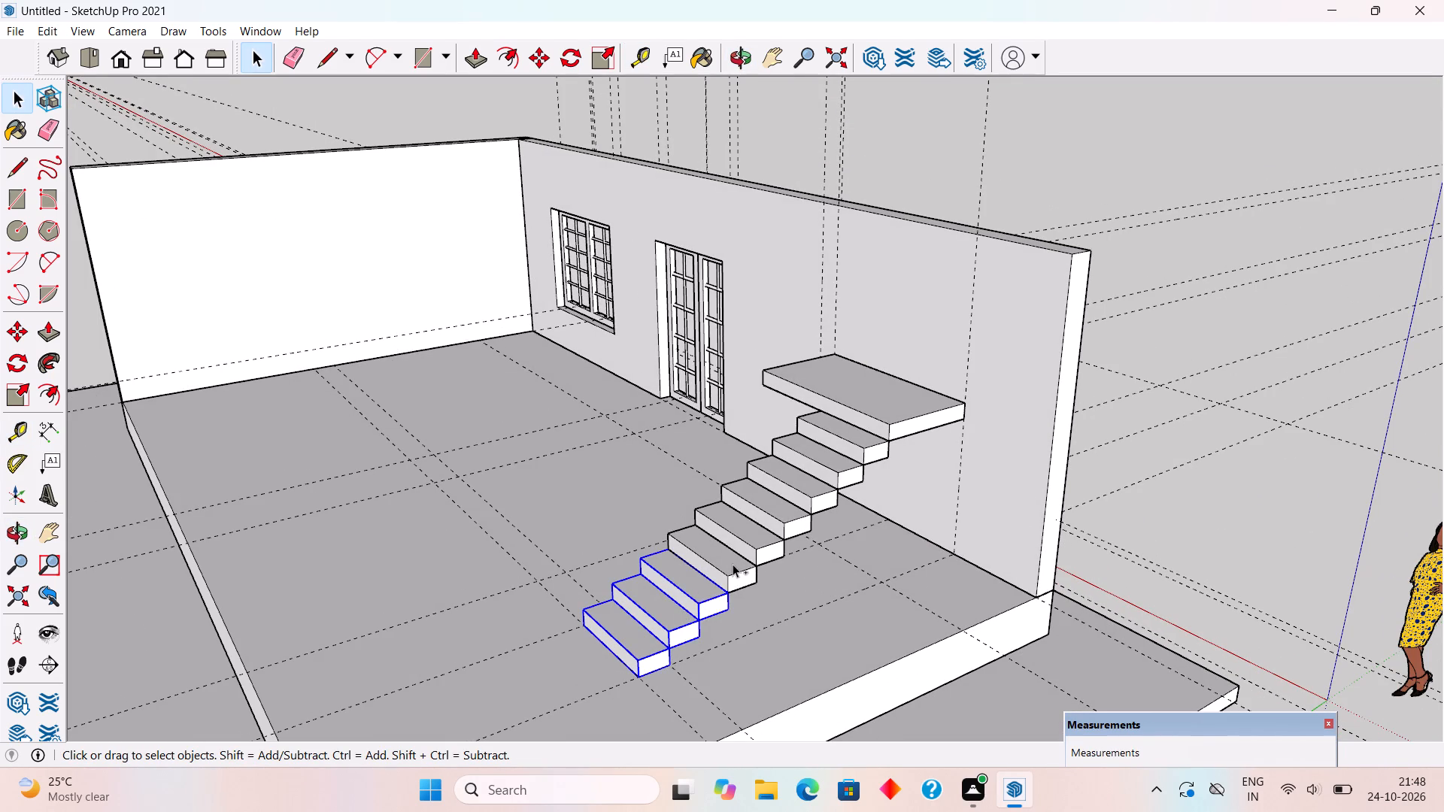
left_click(733, 563, "ctrl")
left_click(772, 550, "ctrl")
left_click(788, 511, "ctrl")
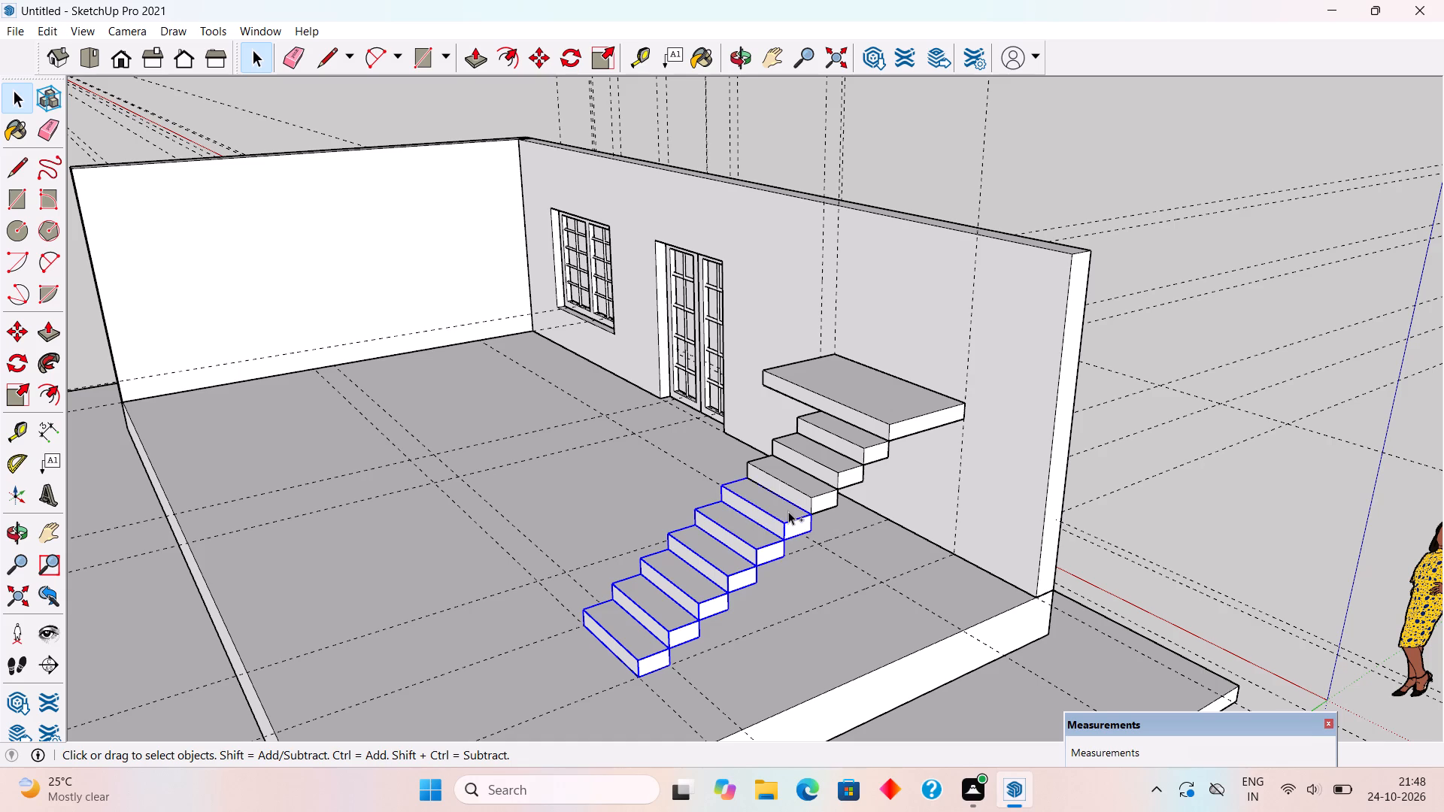
left_click(796, 497, "ctrl")
left_click(830, 462, "ctrl")
left_click(852, 445, "ctrl")
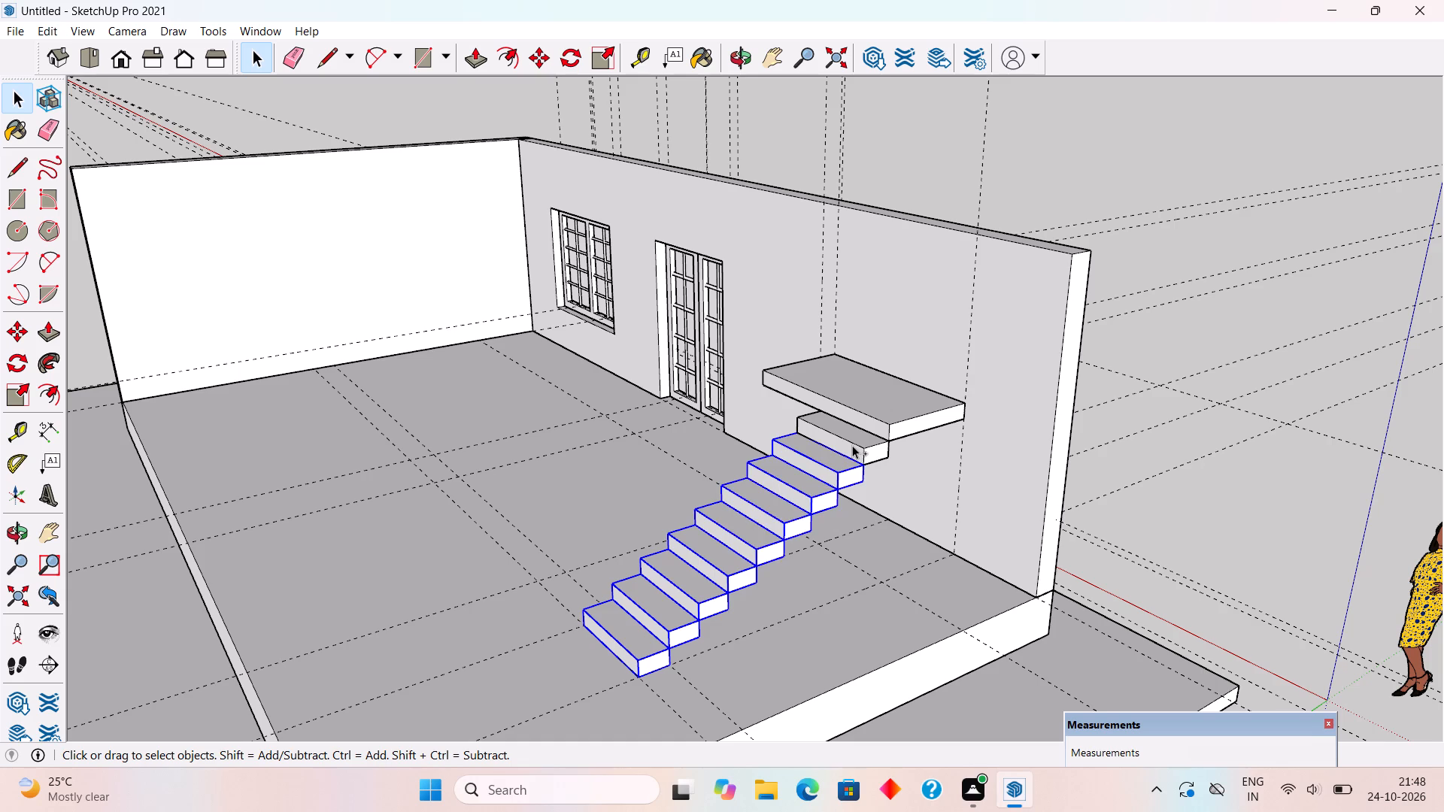
right_click(852, 445)
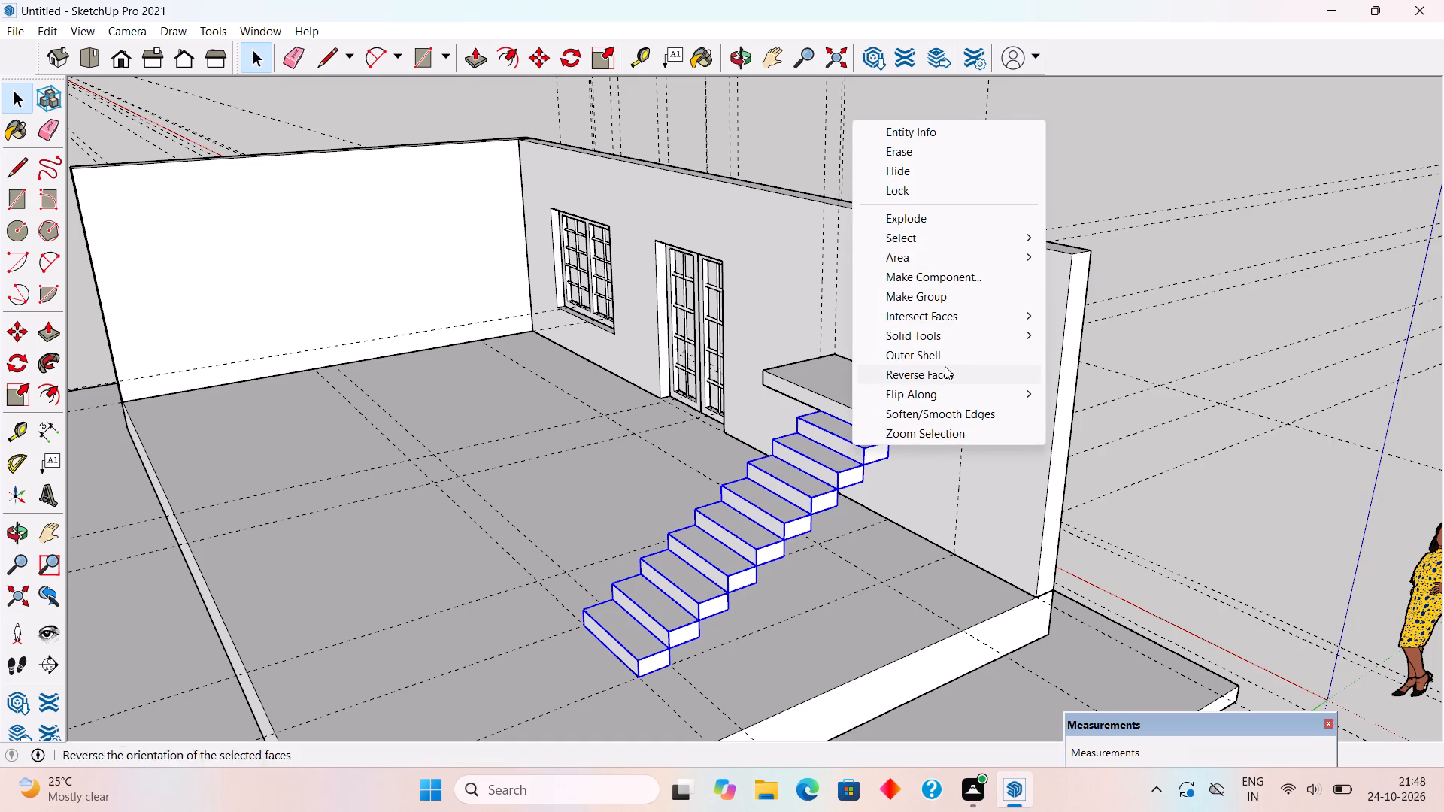
left_click(960, 302)
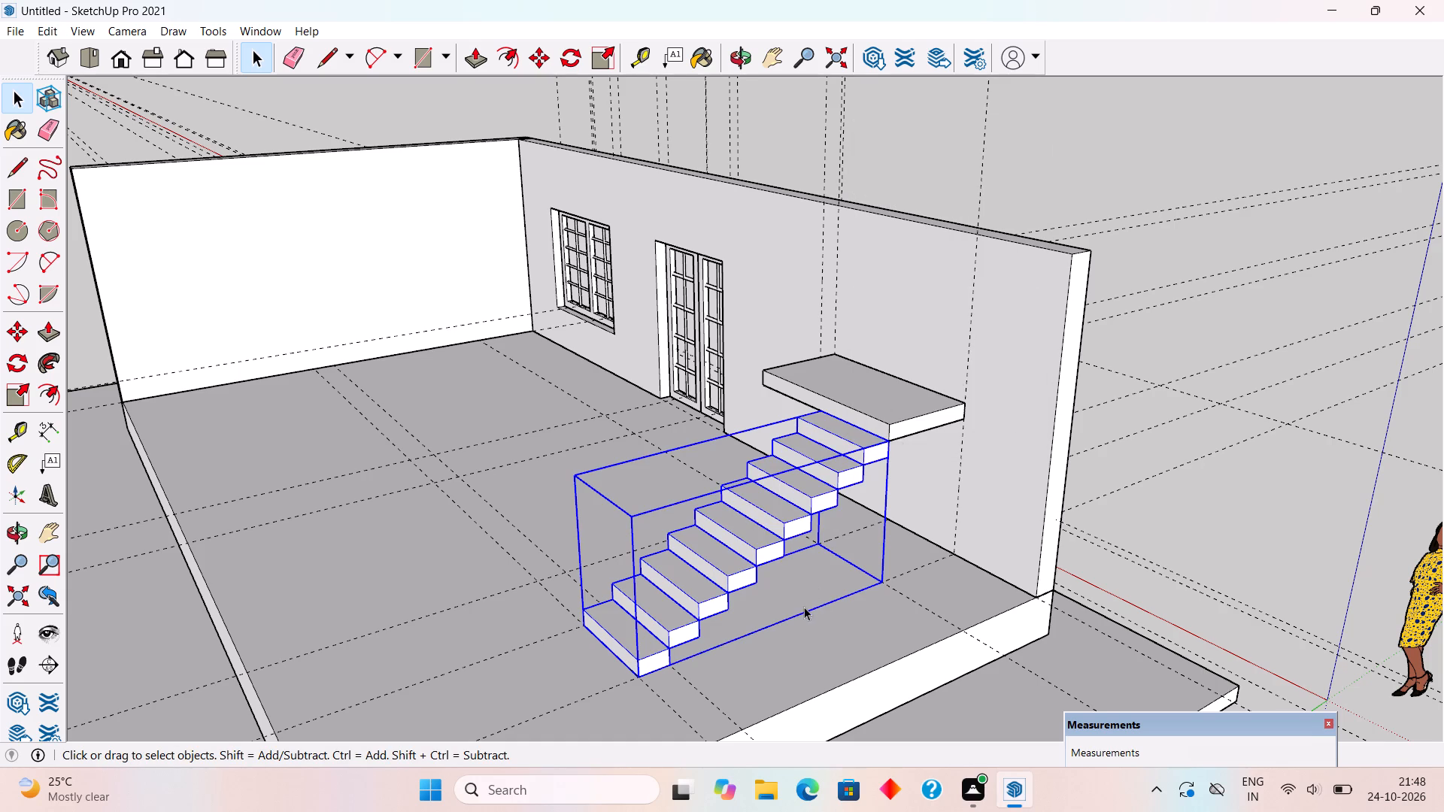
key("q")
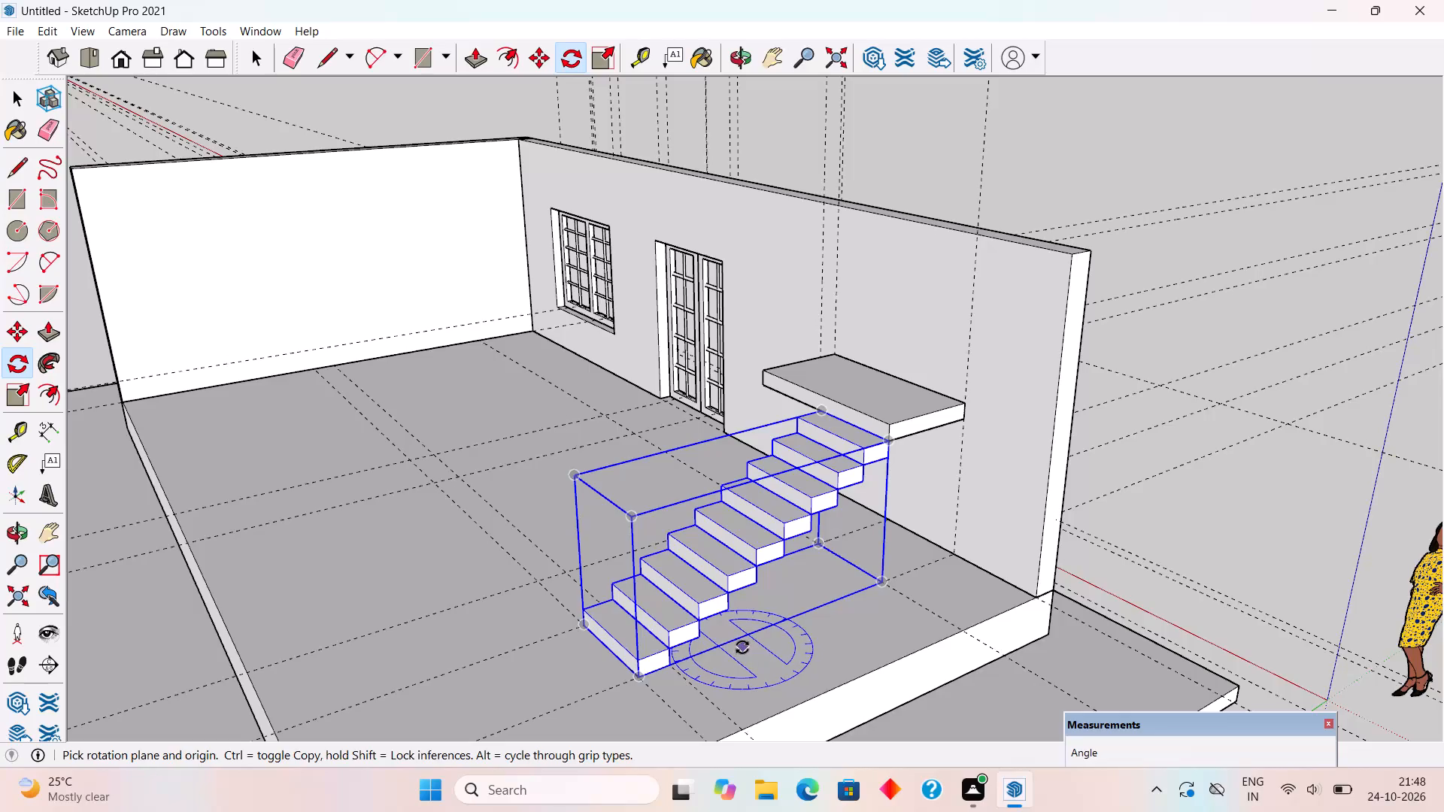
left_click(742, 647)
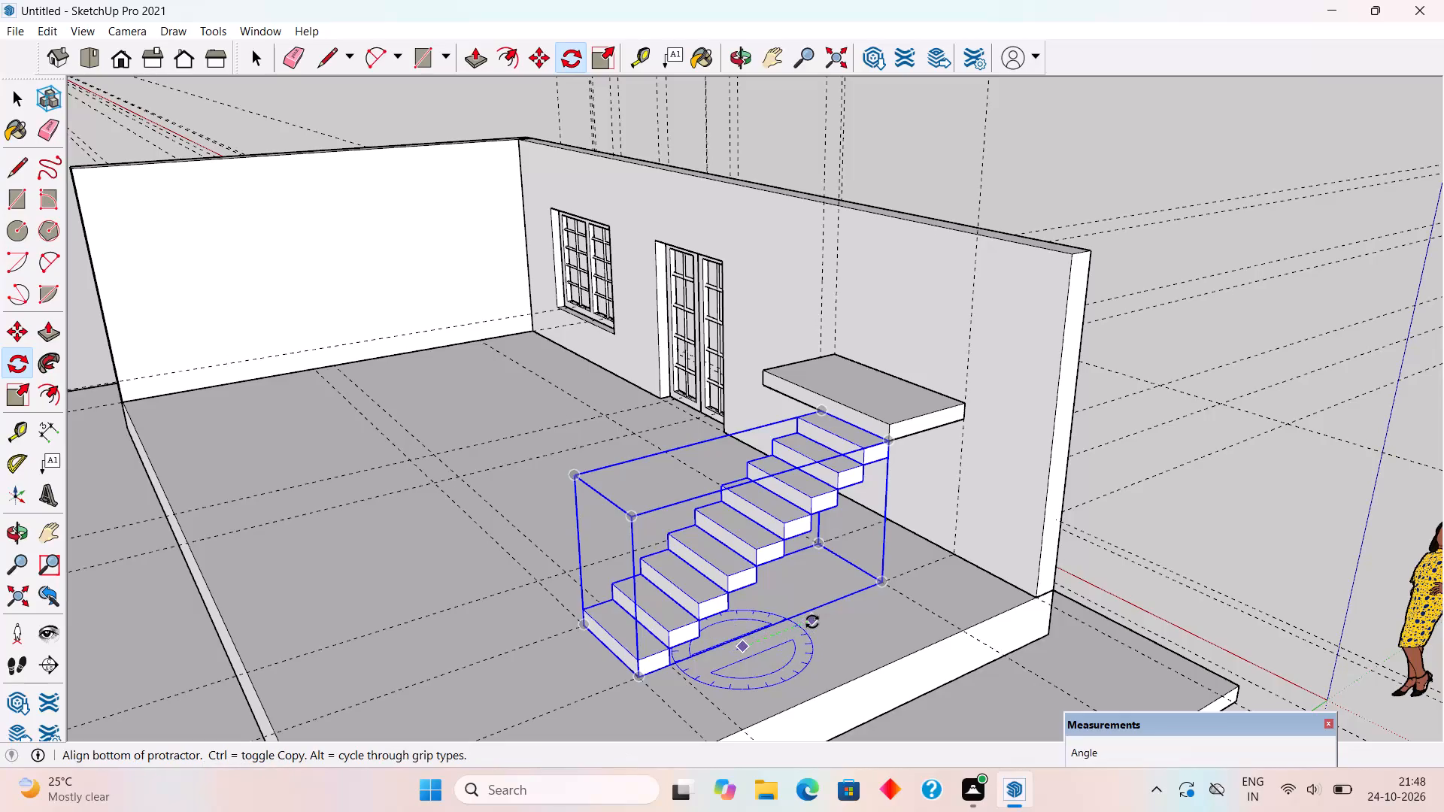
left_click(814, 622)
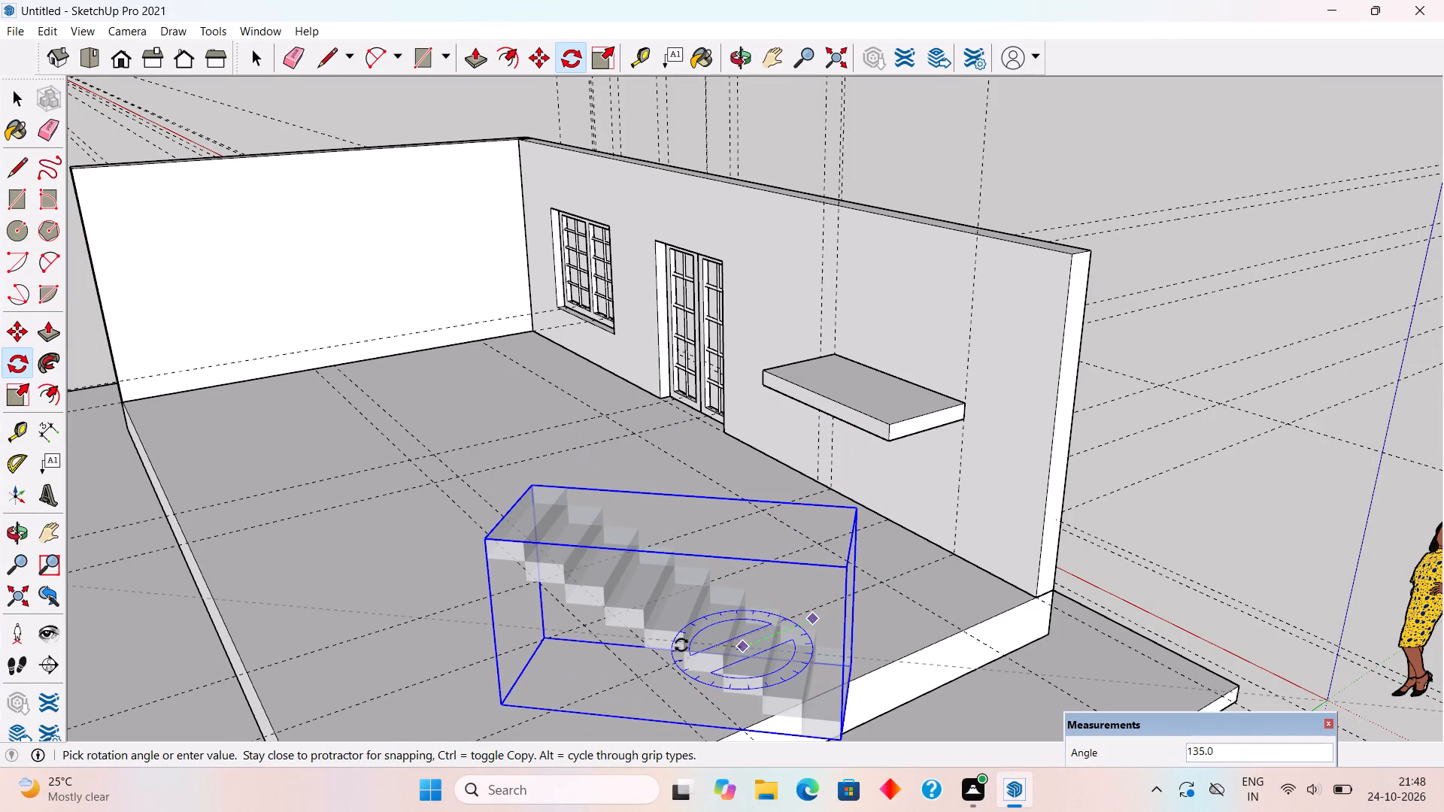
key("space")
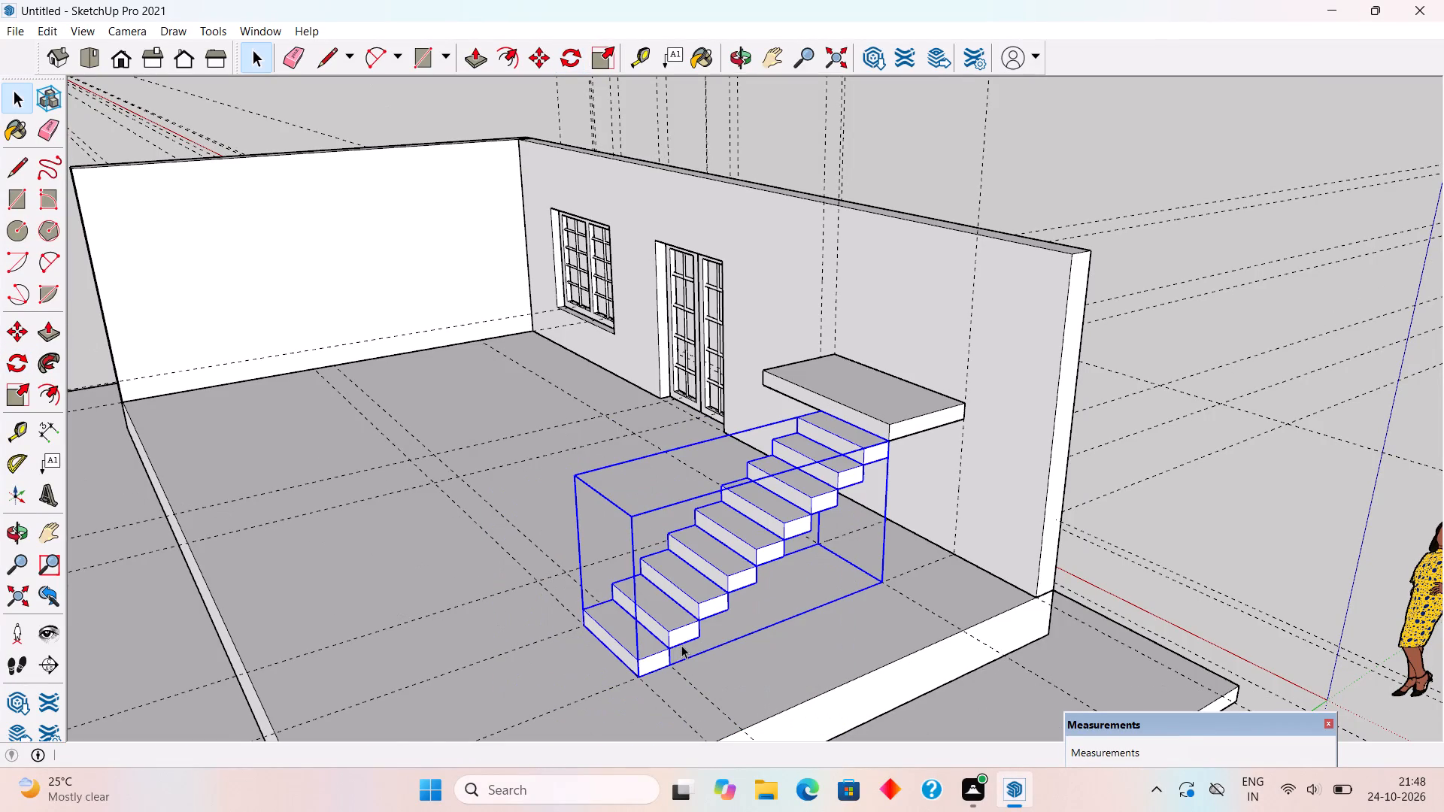
Copy the grouped step flight 5' straight up so its base sits at the landing's top level.
key("m")
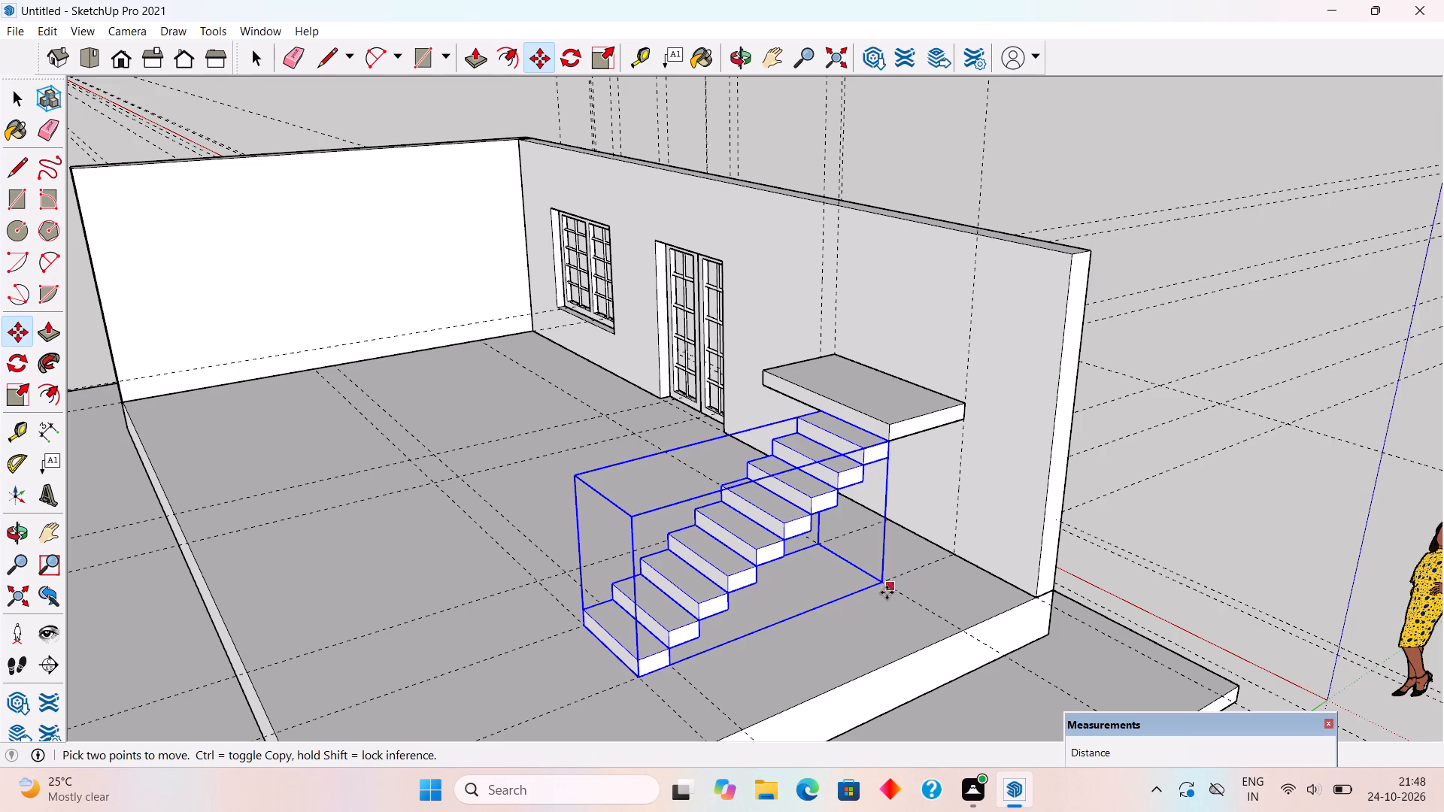
left_click(884, 585)
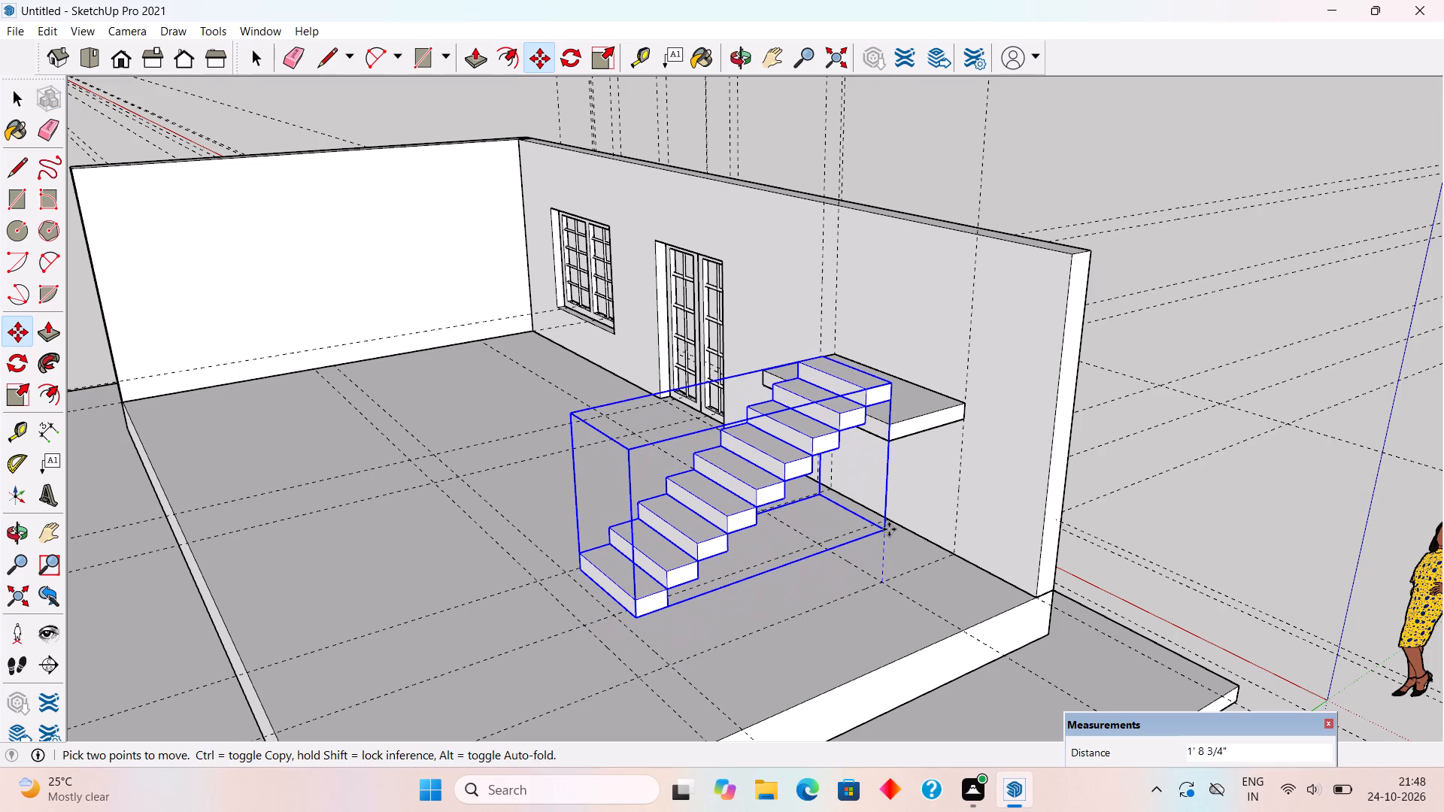
left_click(890, 429)
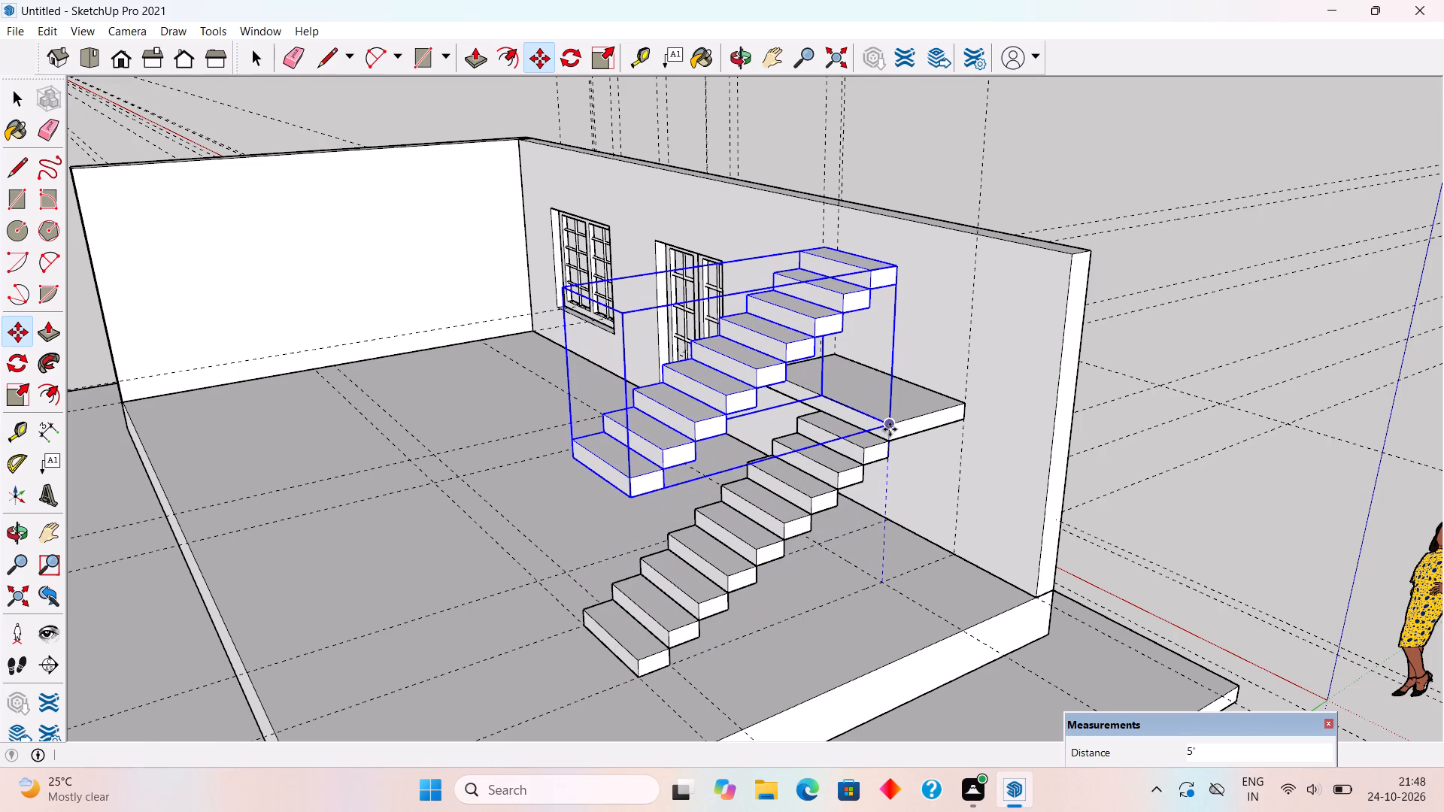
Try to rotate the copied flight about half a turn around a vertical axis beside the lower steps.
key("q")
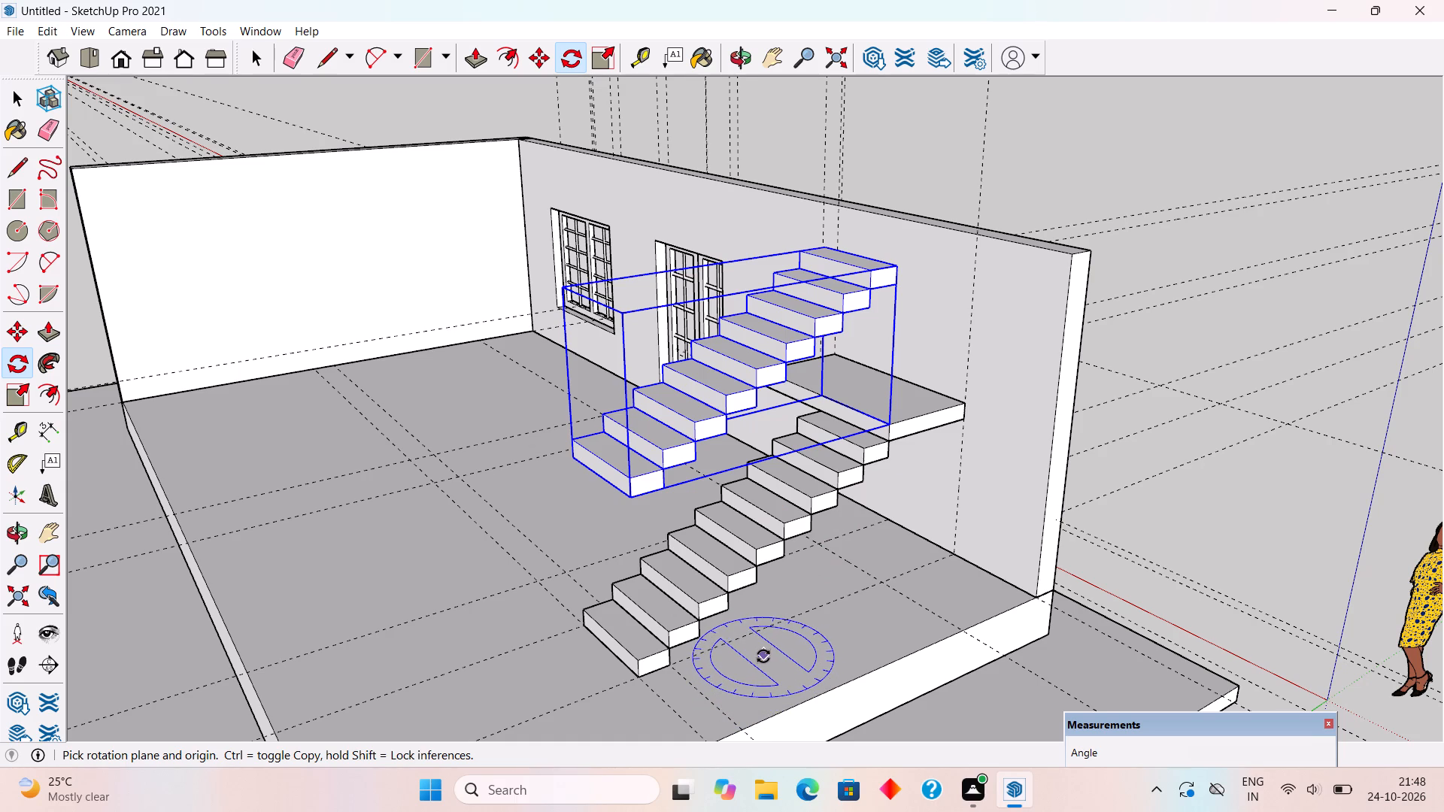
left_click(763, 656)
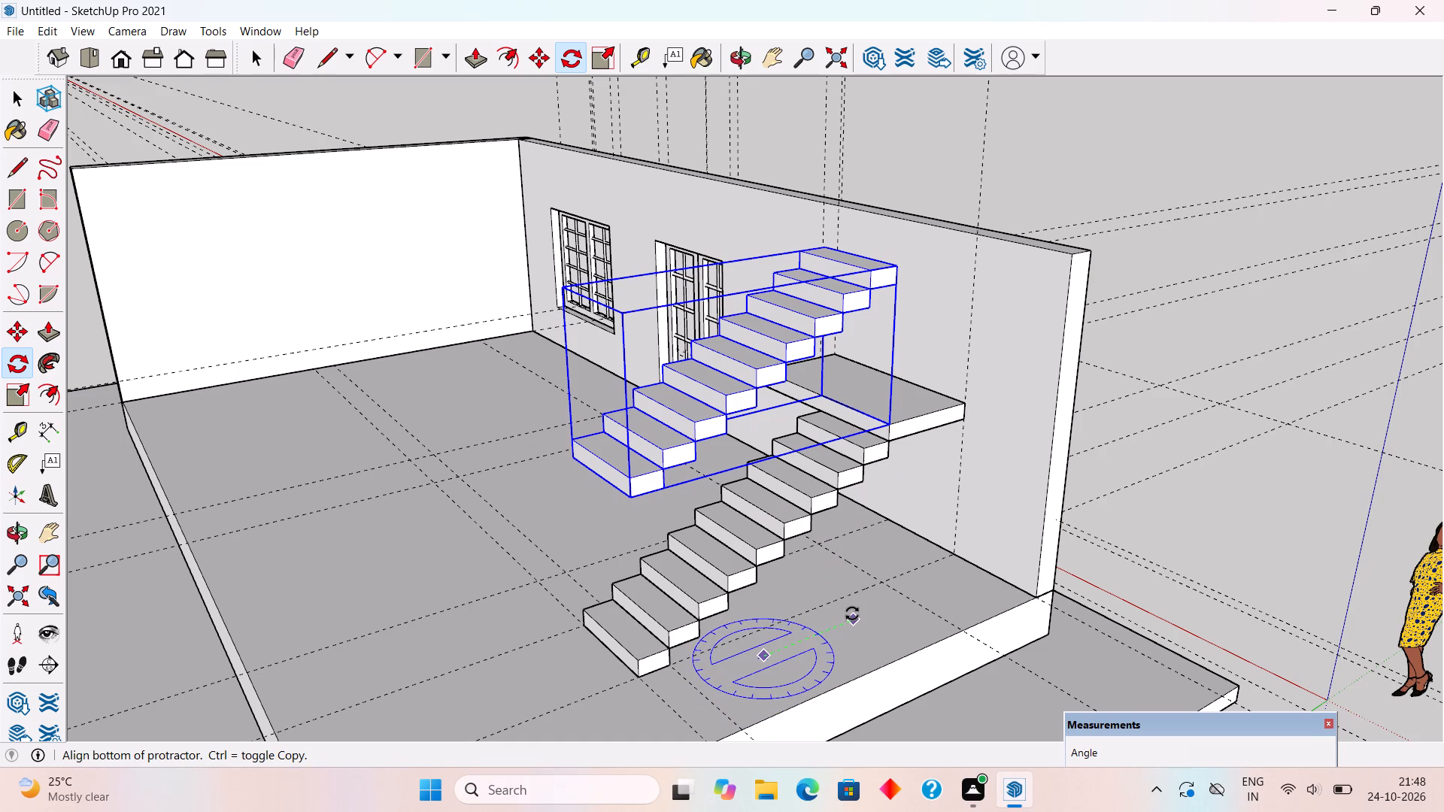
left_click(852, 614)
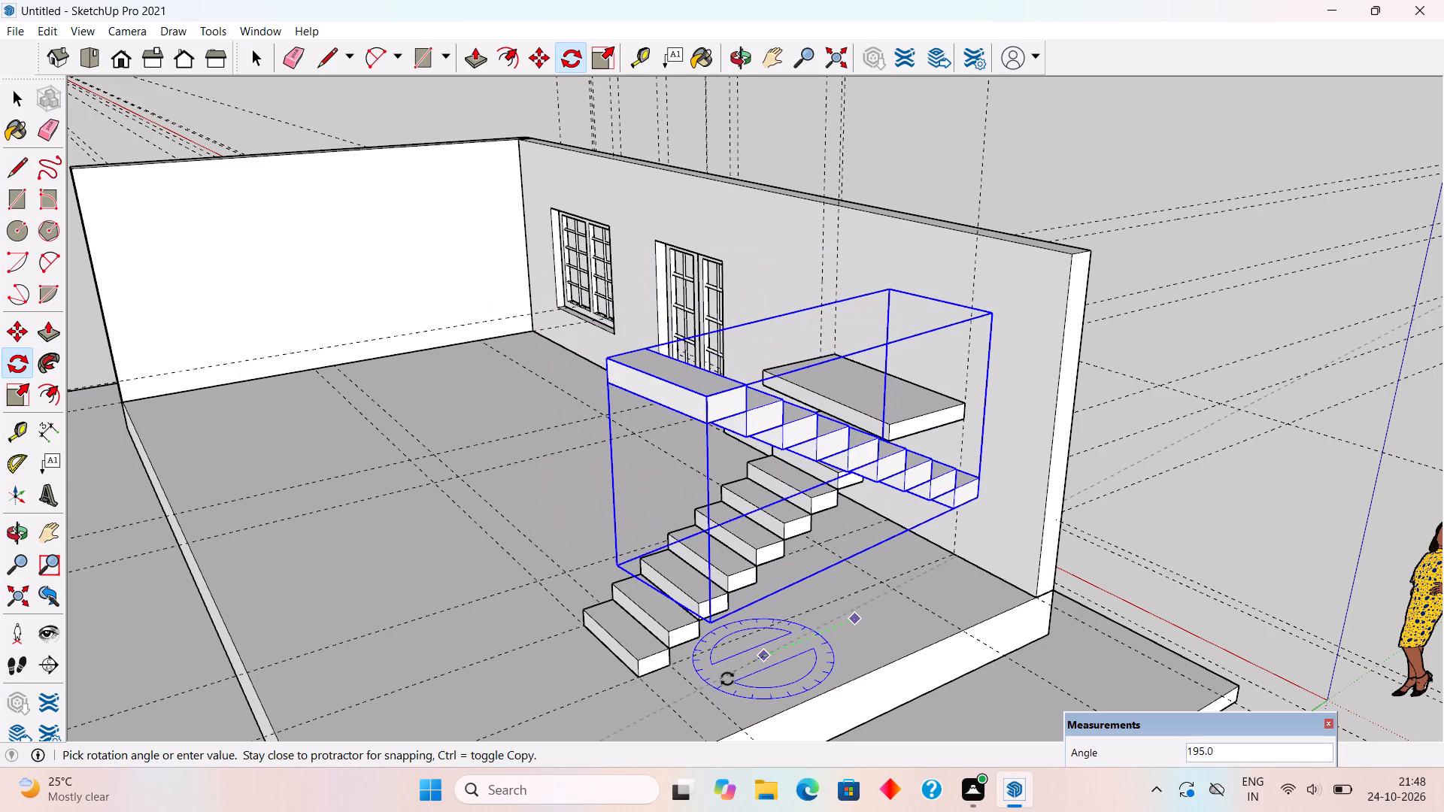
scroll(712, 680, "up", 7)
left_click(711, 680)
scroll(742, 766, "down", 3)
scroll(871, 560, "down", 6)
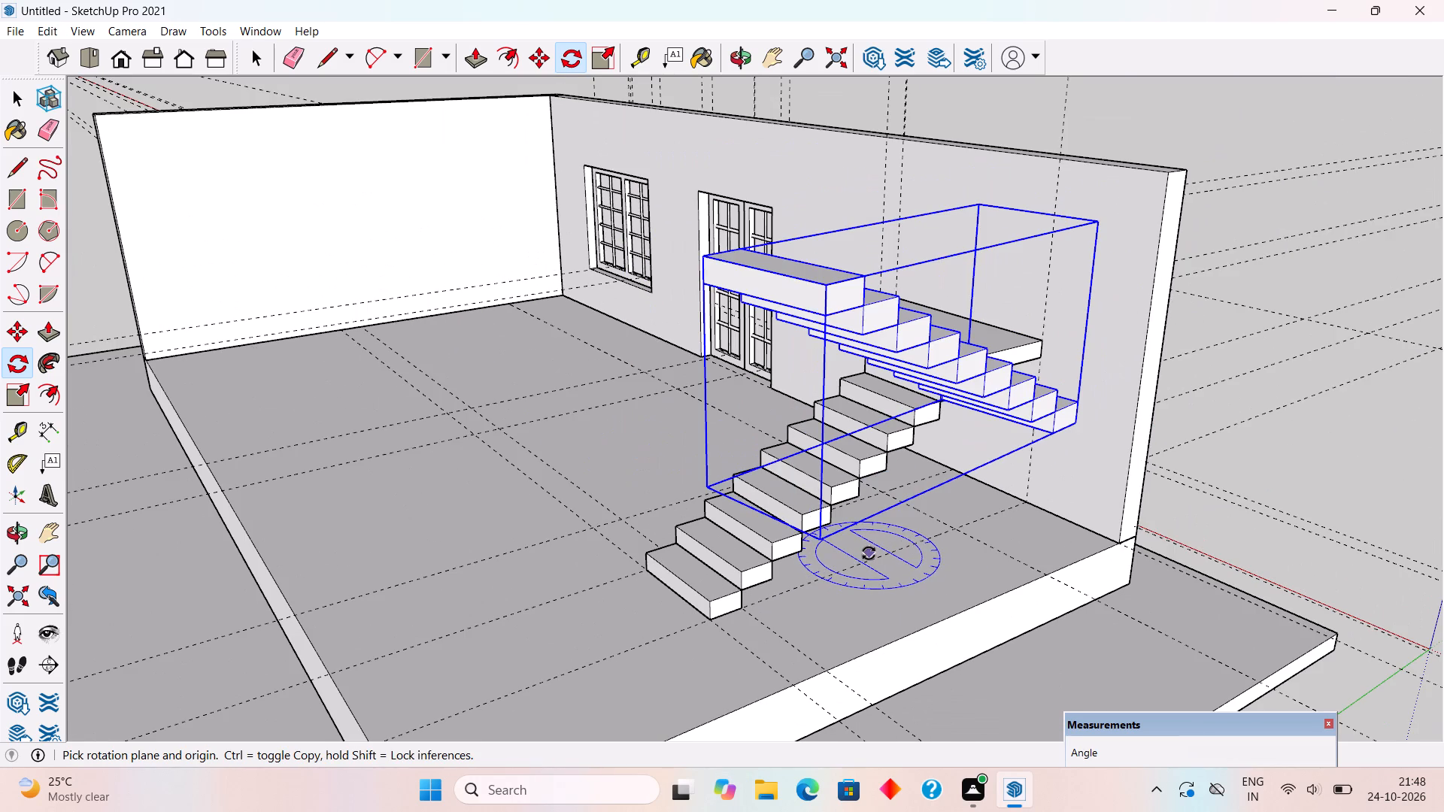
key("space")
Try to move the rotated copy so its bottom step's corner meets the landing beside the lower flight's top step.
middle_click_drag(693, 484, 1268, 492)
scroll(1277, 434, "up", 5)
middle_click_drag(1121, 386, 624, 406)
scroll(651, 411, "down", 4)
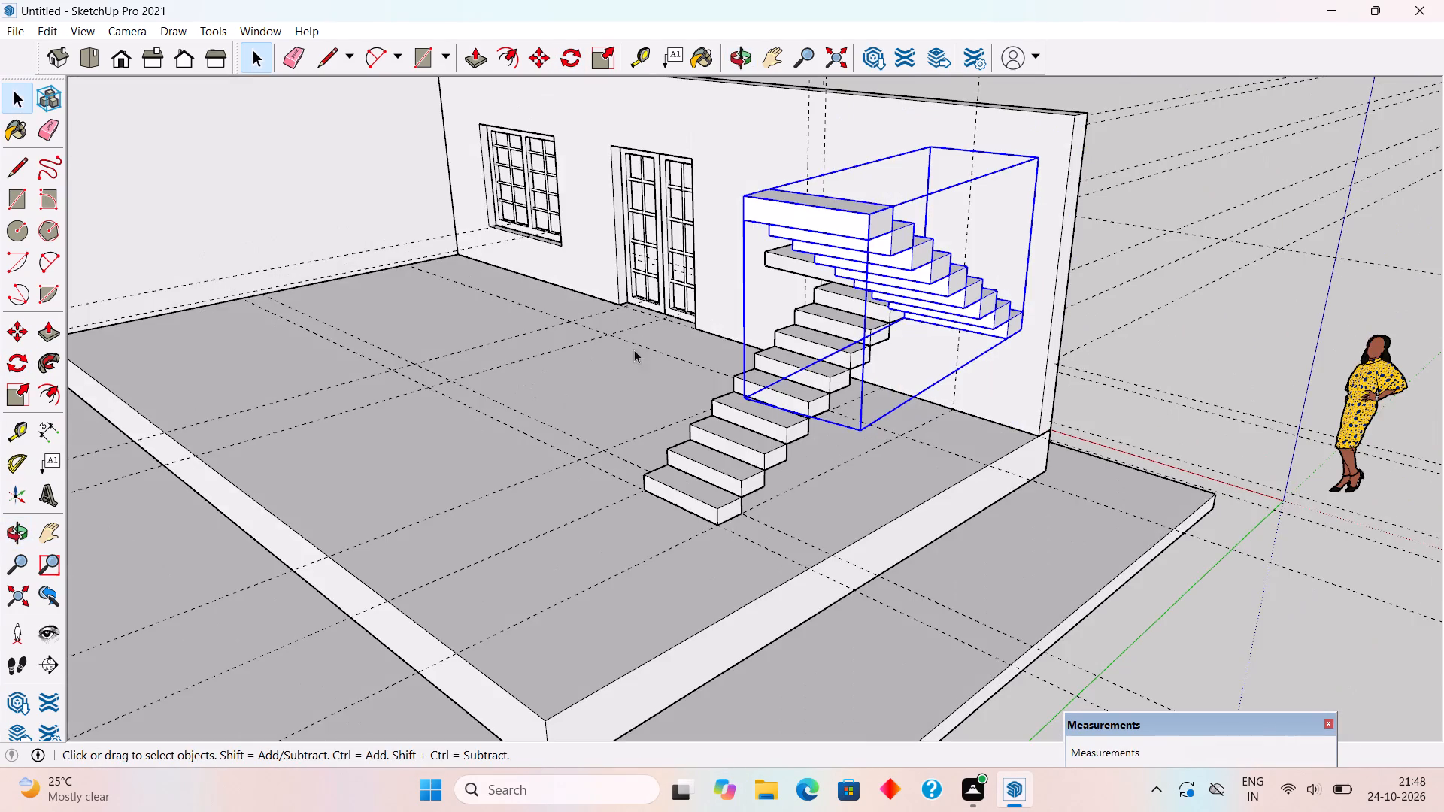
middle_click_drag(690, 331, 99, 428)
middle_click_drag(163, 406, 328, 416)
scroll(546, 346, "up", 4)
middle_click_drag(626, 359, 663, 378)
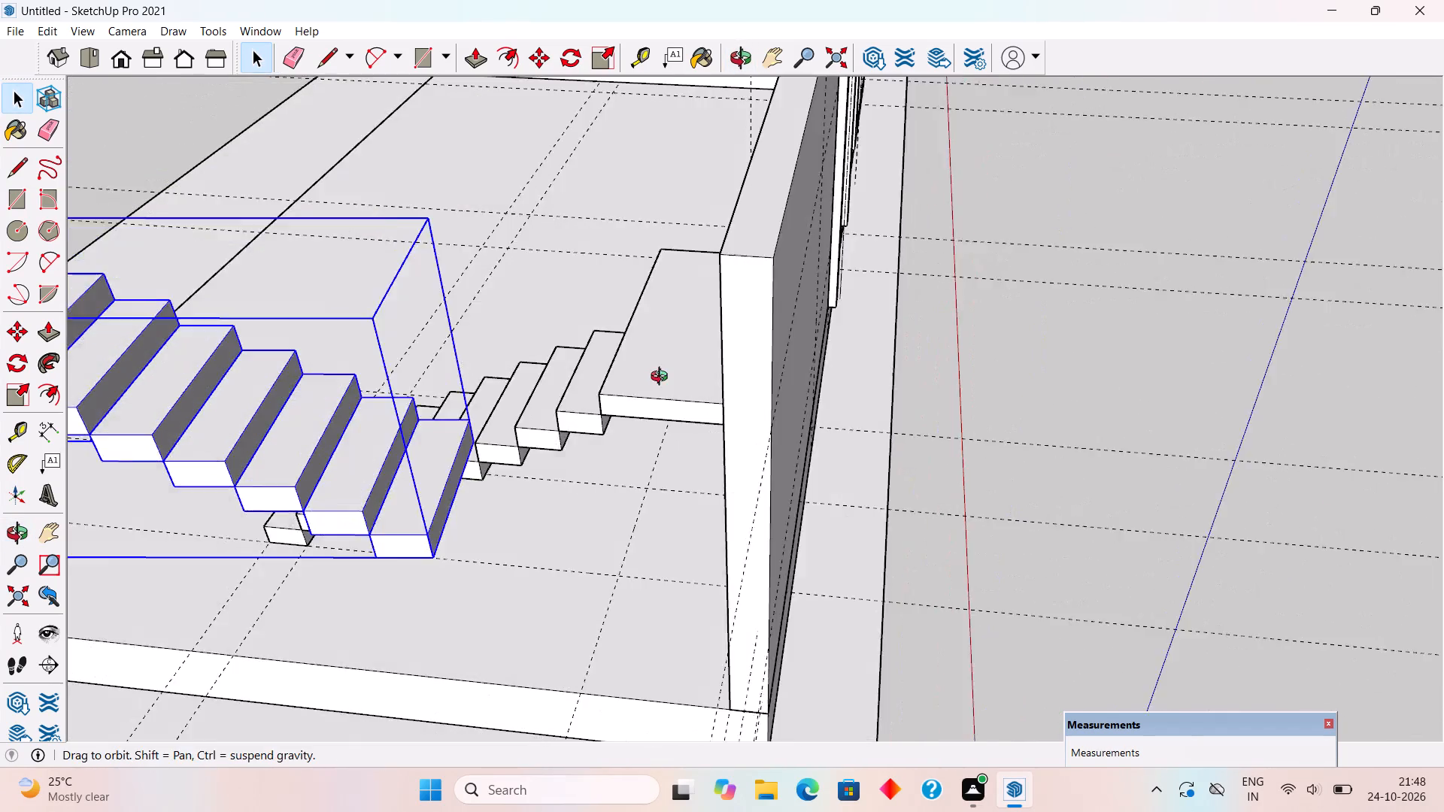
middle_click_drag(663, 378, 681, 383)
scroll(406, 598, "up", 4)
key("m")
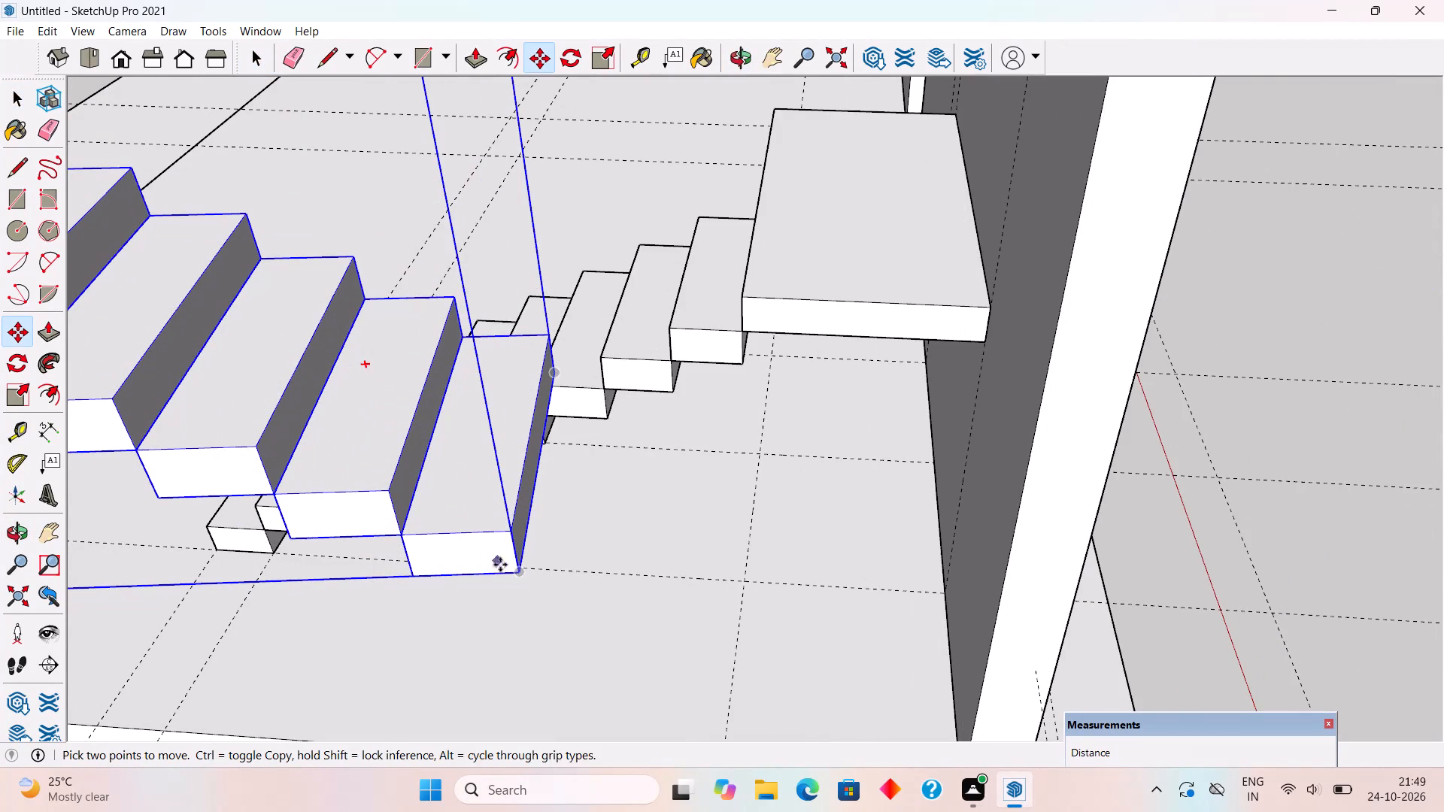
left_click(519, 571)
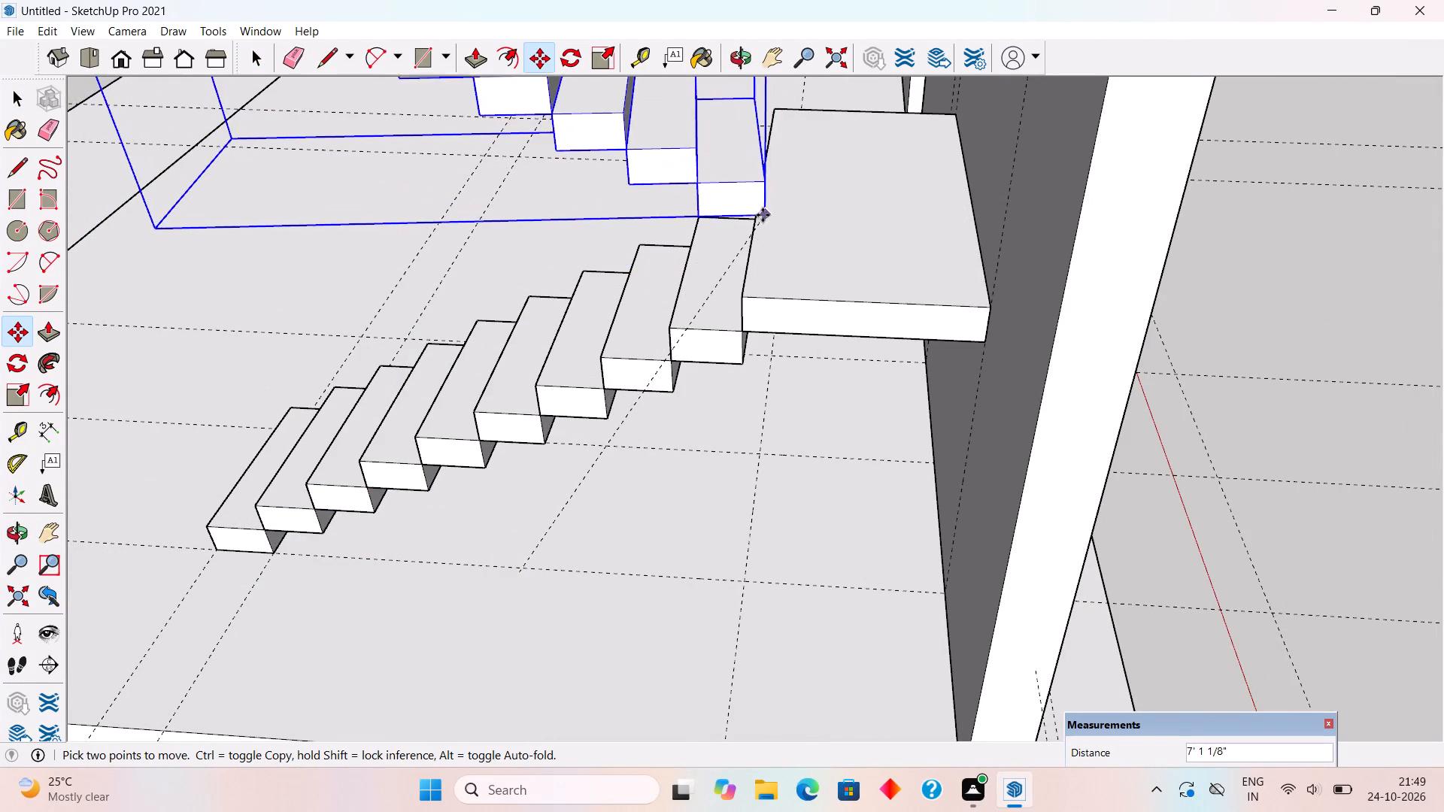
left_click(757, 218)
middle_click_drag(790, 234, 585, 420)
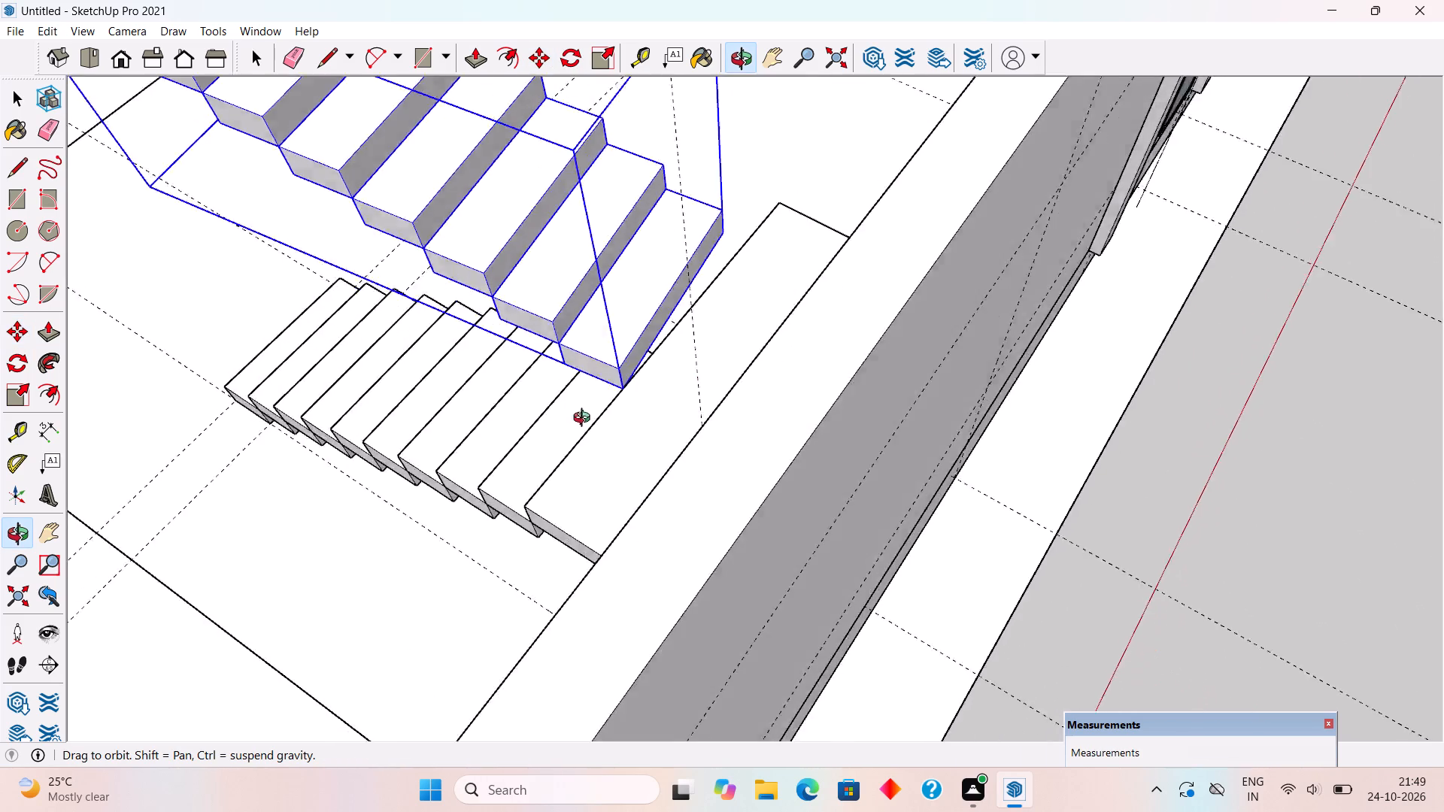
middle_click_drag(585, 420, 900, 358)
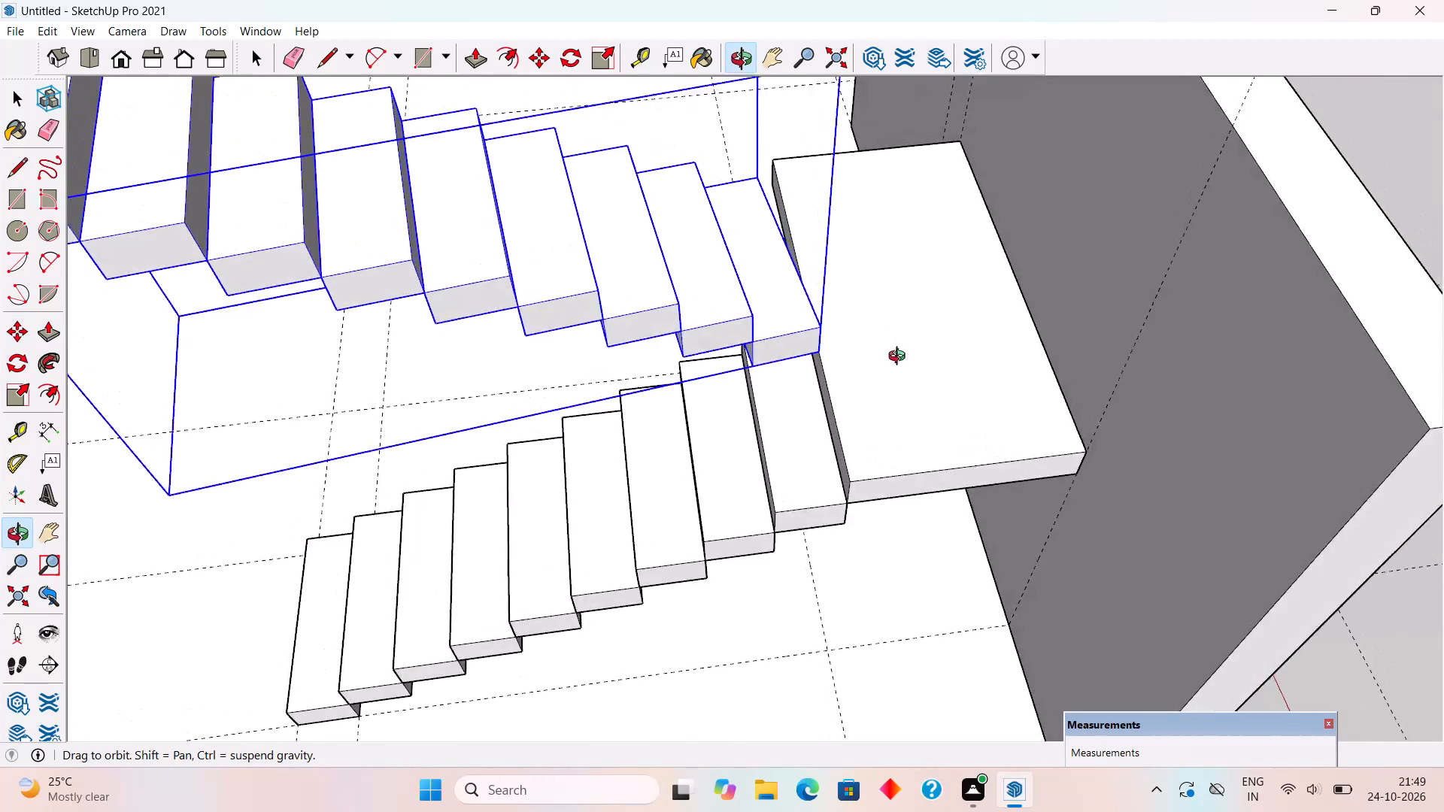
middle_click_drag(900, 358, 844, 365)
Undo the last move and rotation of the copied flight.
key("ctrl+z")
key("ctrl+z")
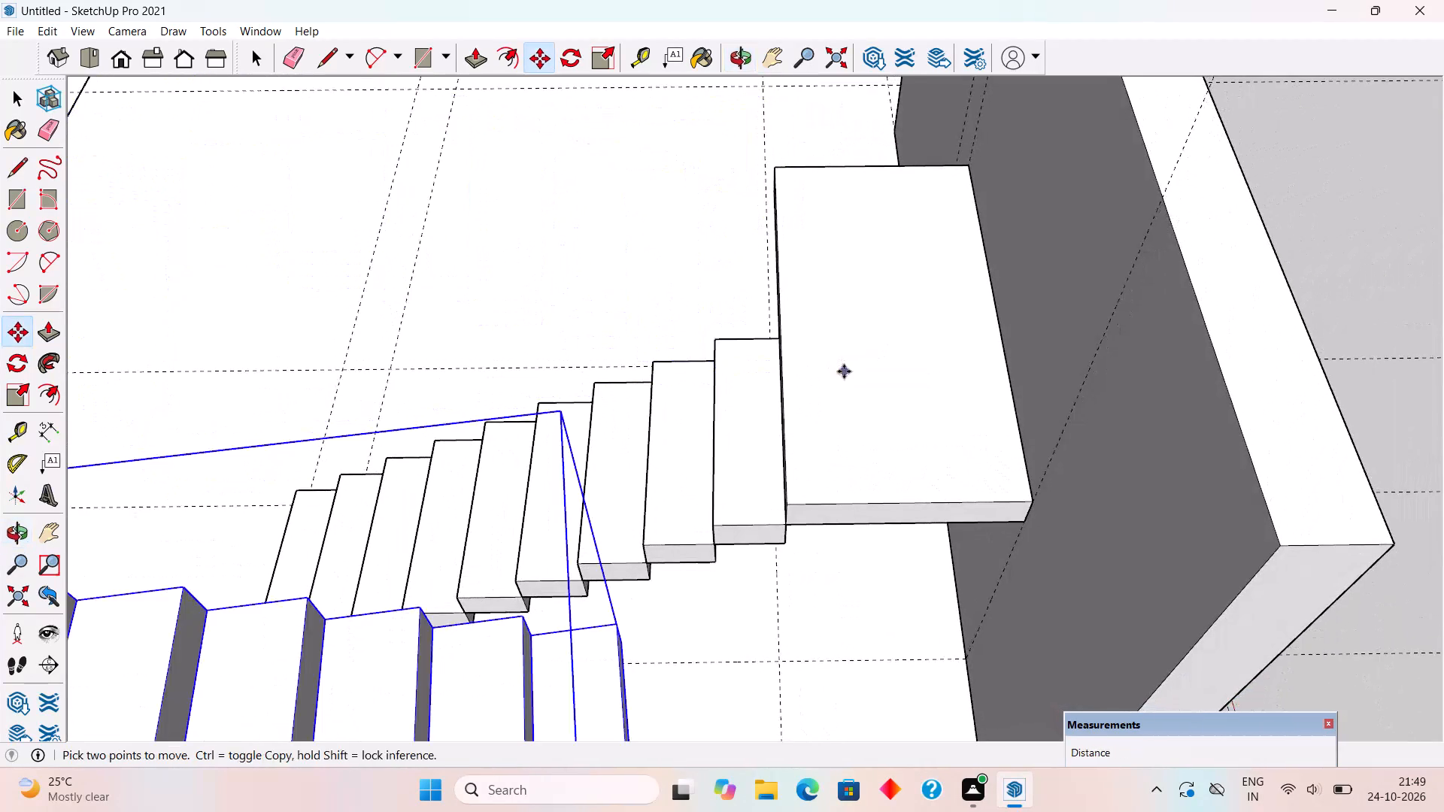
Rotate the copied flight 180 degrees around a vertical axis on the floor so it climbs away from the front wall.
scroll(847, 371, "down", 8)
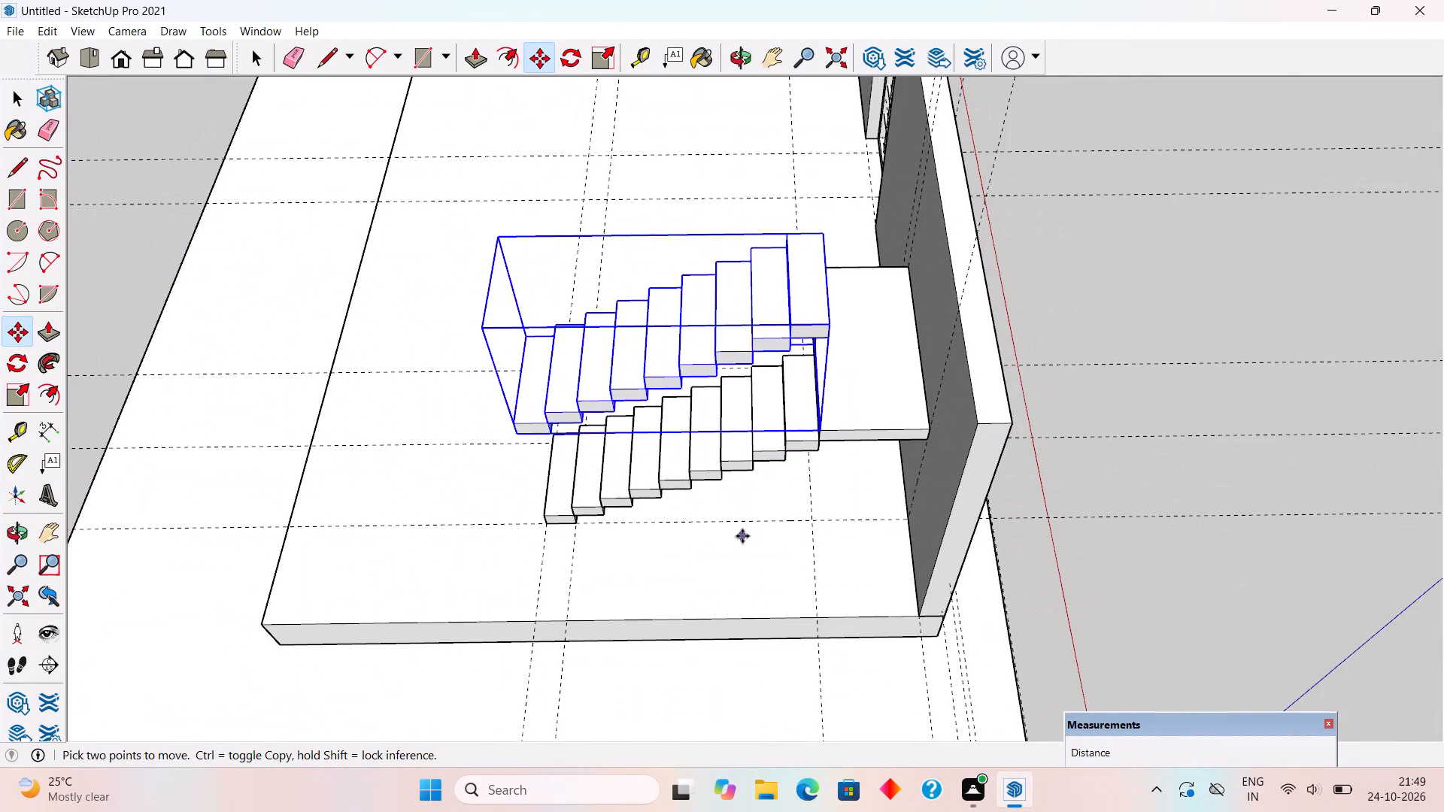
key("q")
left_click(682, 550)
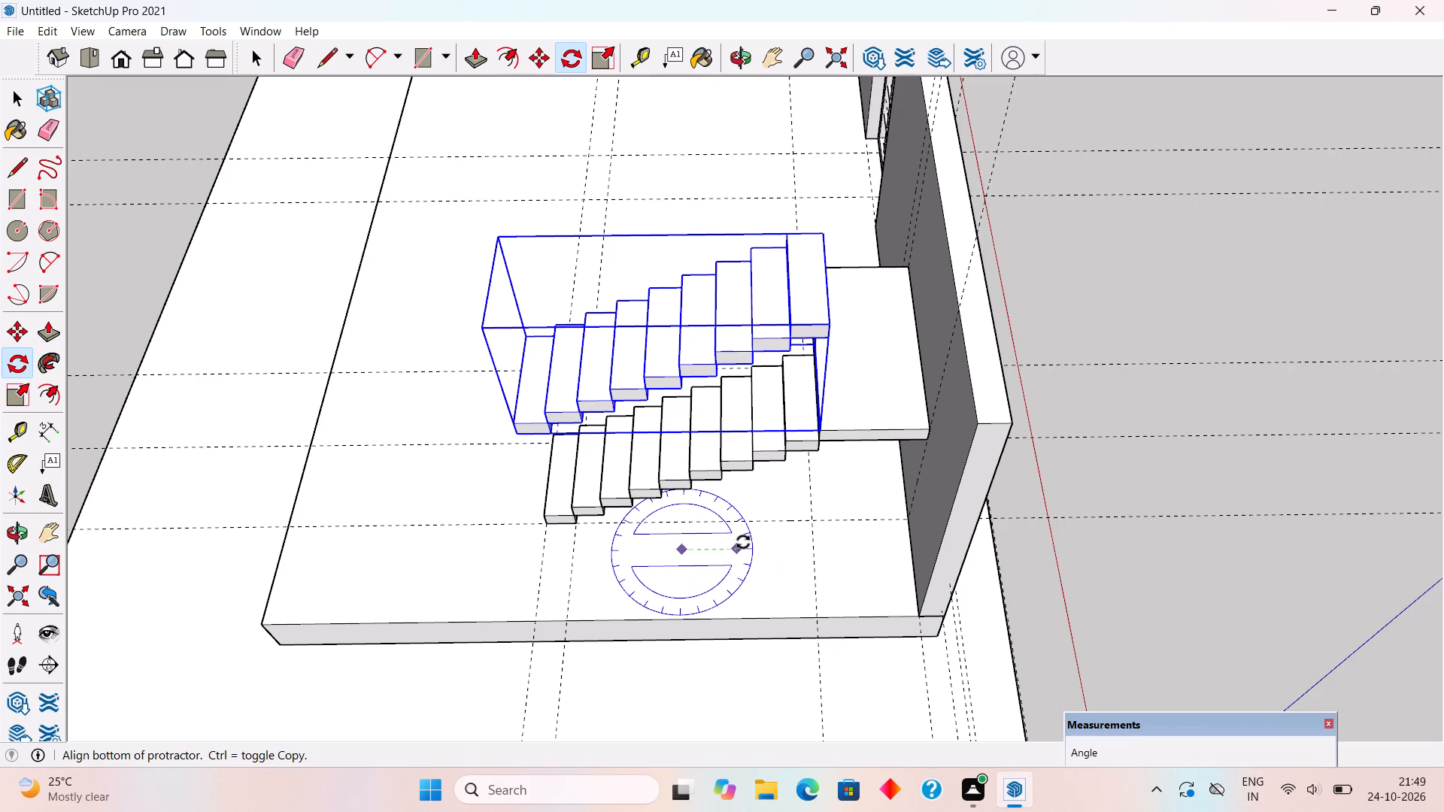
left_click(766, 542)
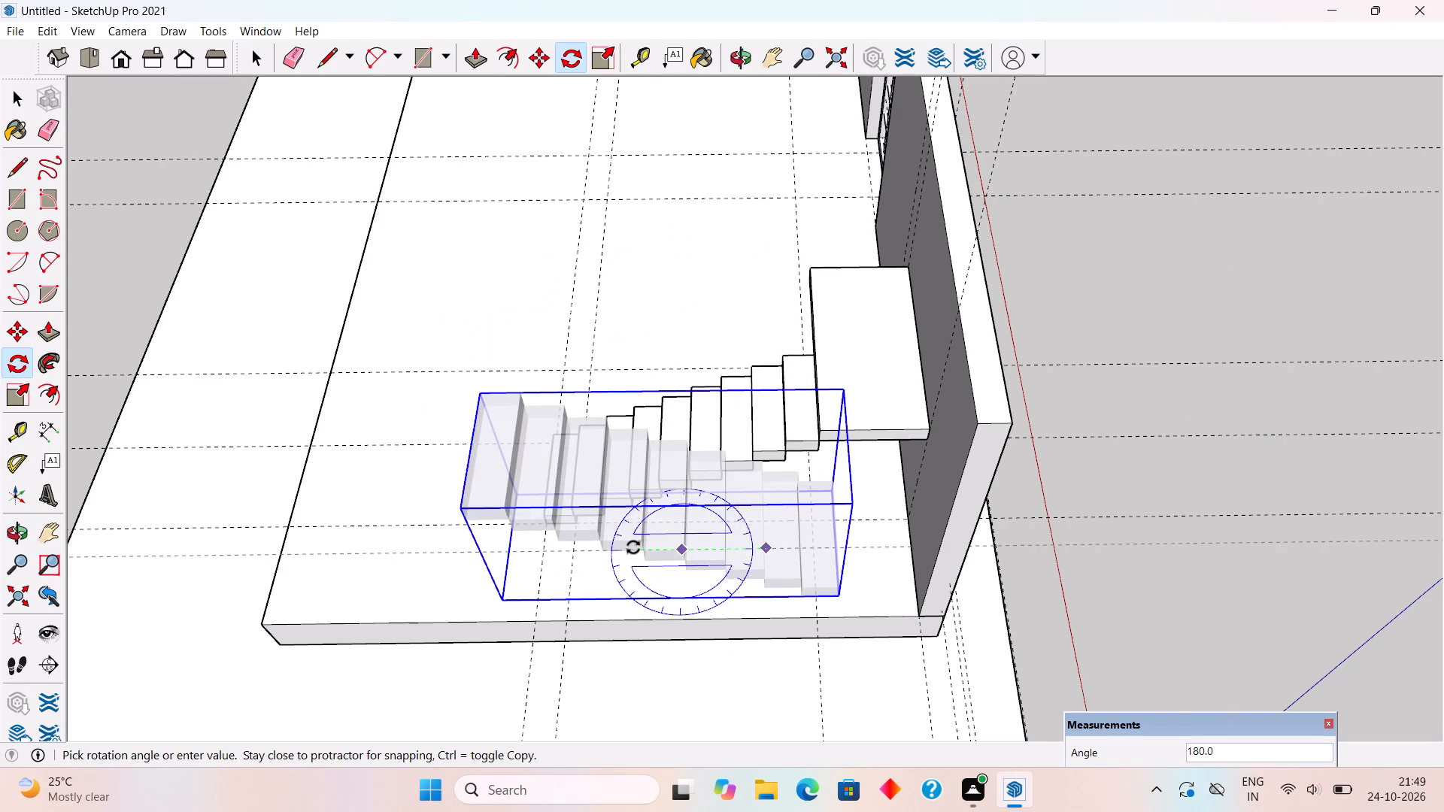
scroll(633, 547, "up", 12)
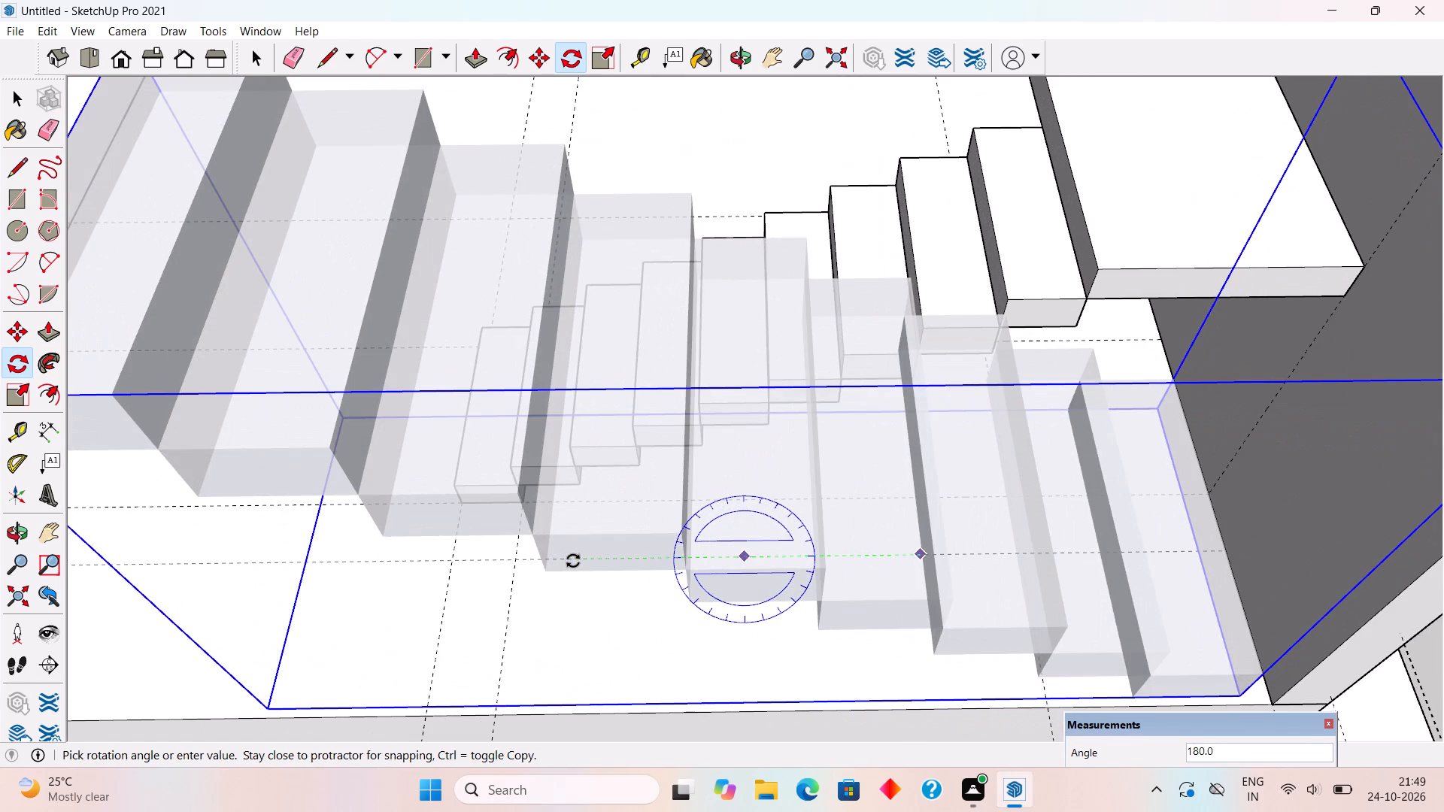
left_click(573, 561)
scroll(575, 561, "down", 9)
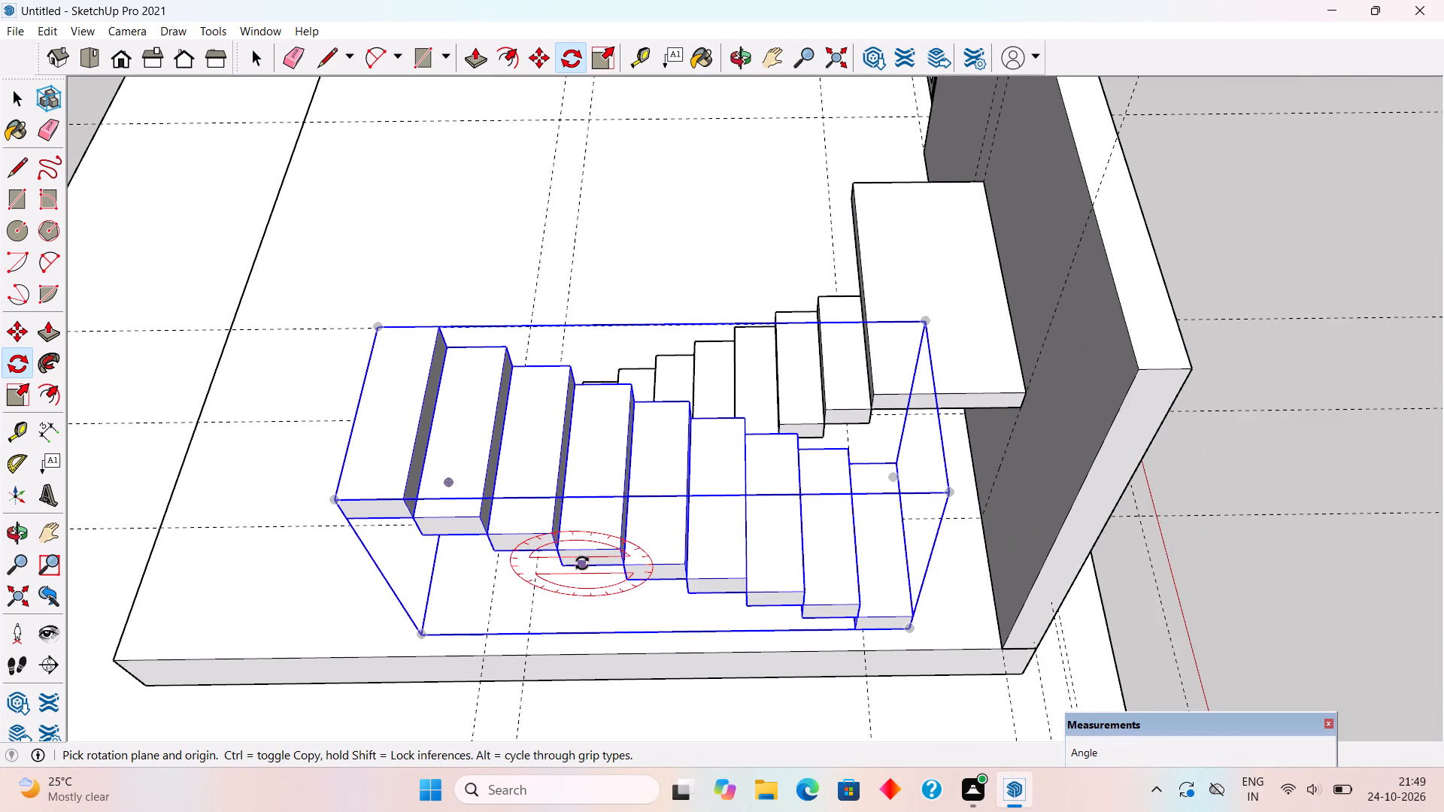
key("space")
Move the rotated flight by its bottom corner onto the landing's edge, beside the lower flight's top step.
key("m")
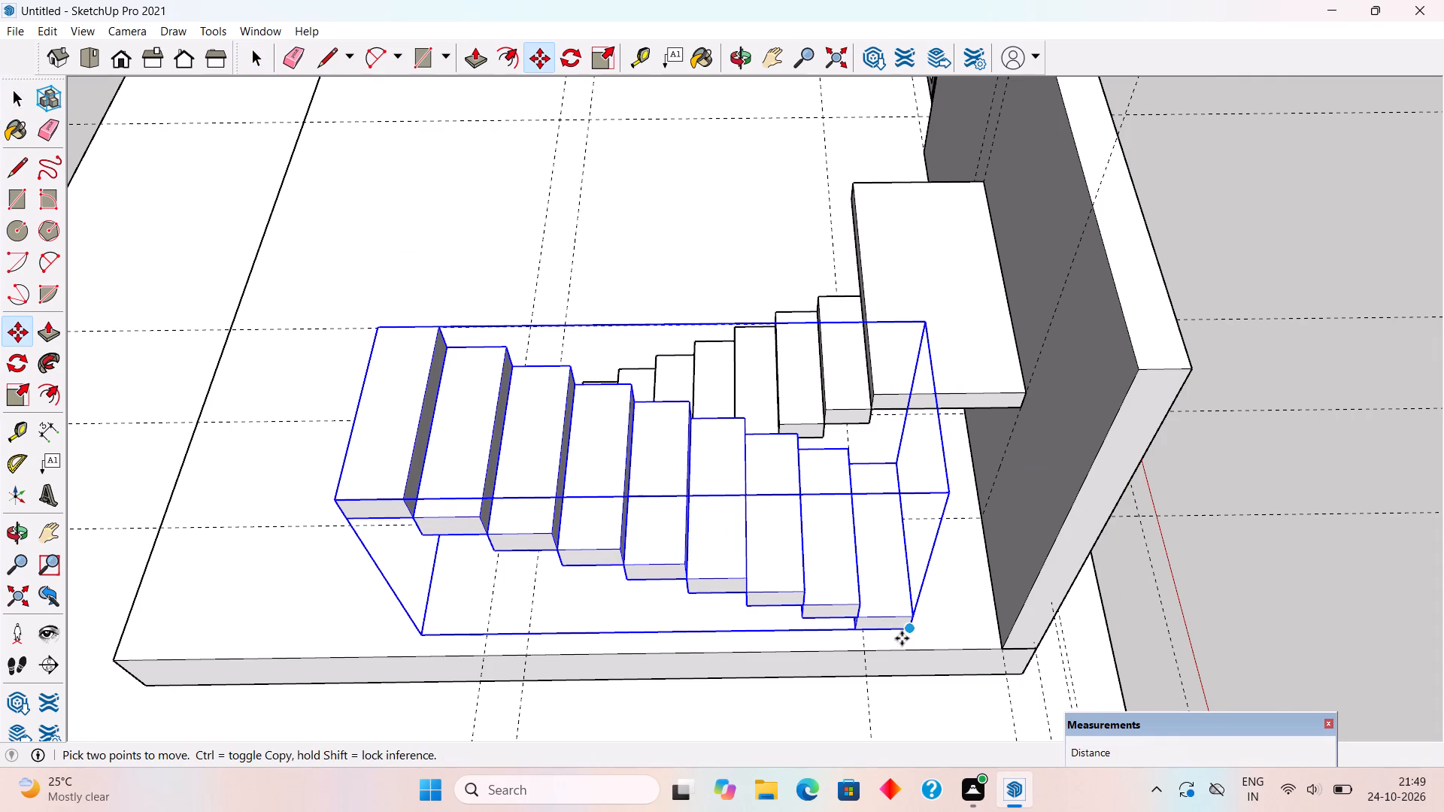
left_click(909, 632)
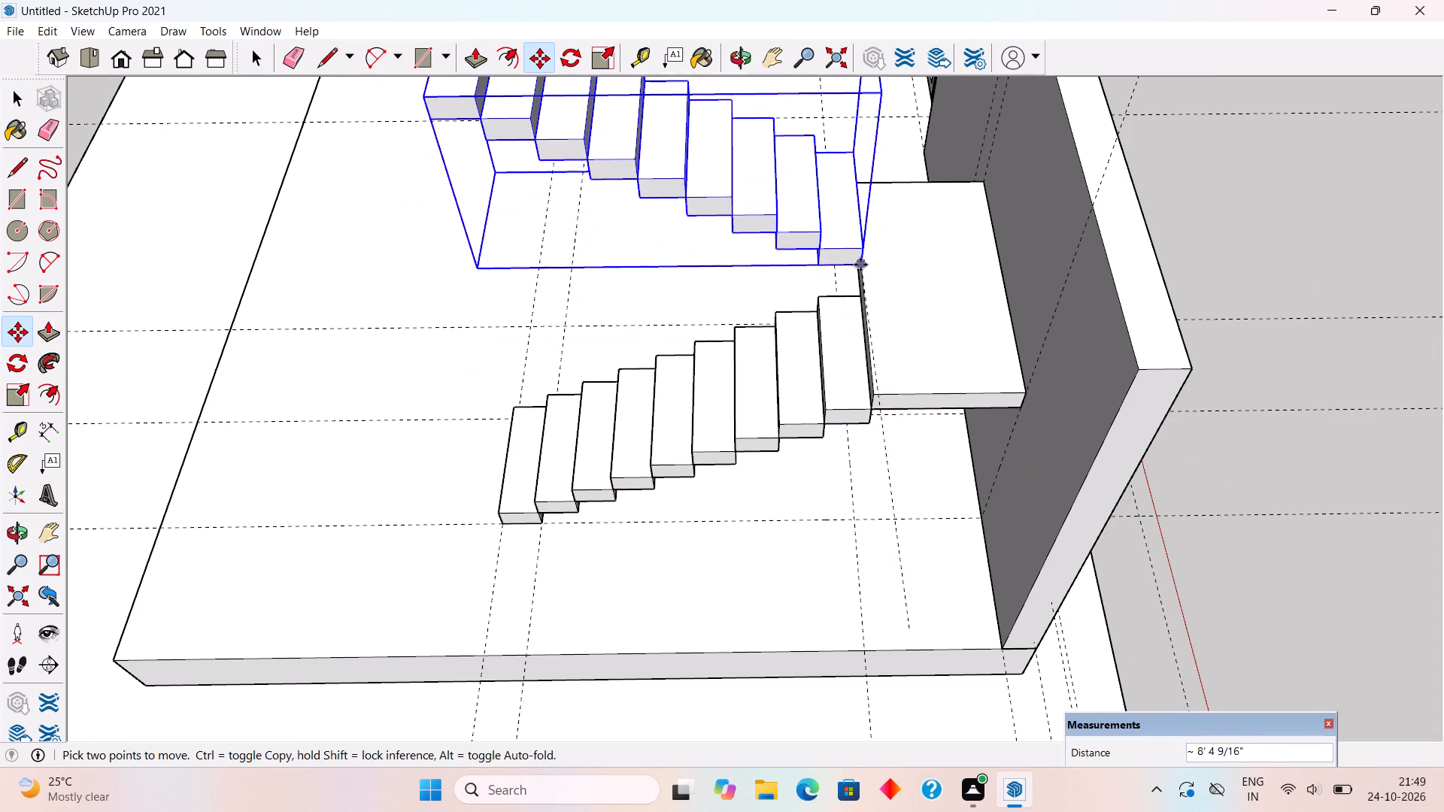
left_click(866, 297)
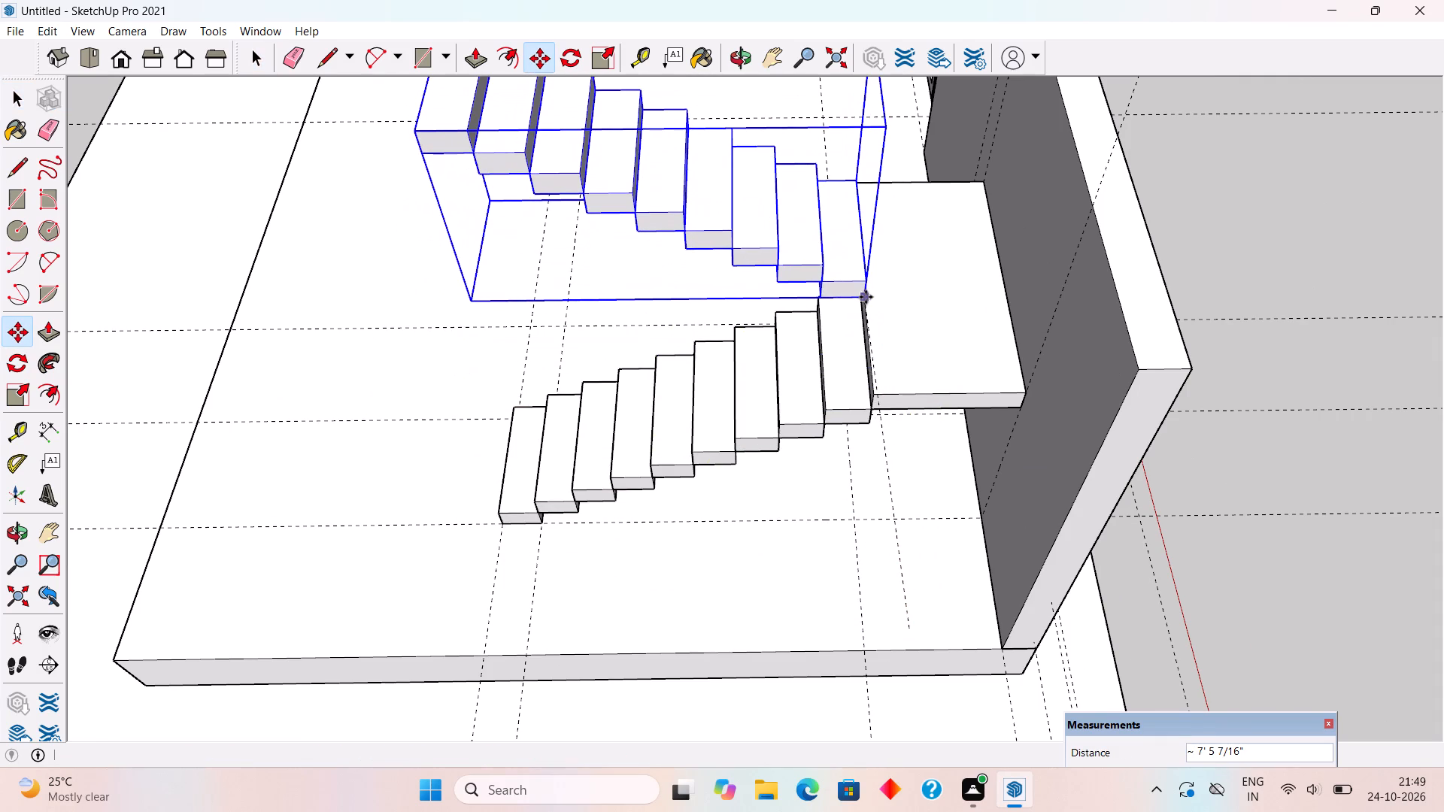
Shift the upper flight along the landing's edge until its side lines up with the lower flight's inner side.
middle_click_drag(1065, 364, 476, 505)
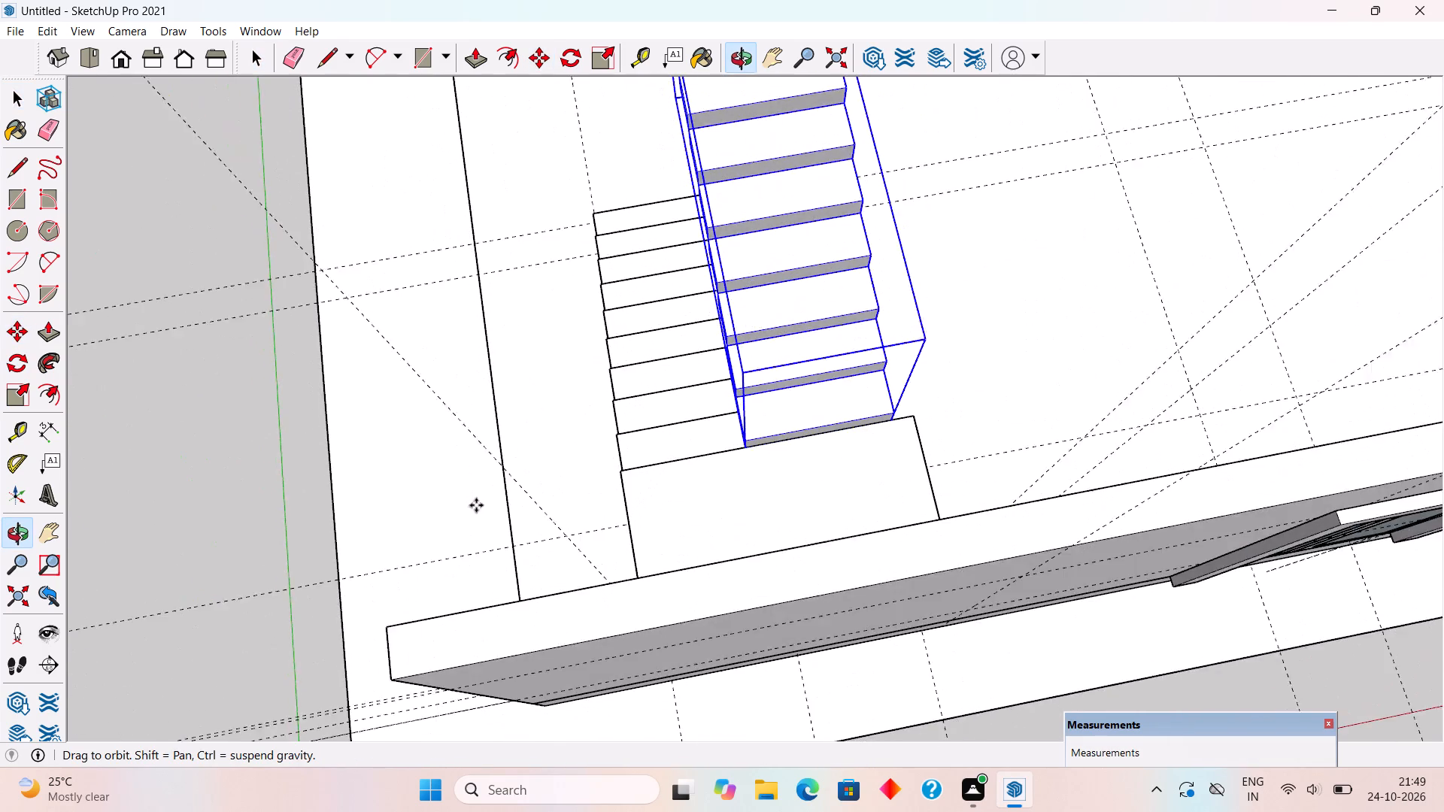
middle_click_drag(476, 505, 477, 502)
scroll(675, 464, "up", 14)
middle_click_drag(781, 405, 941, 447)
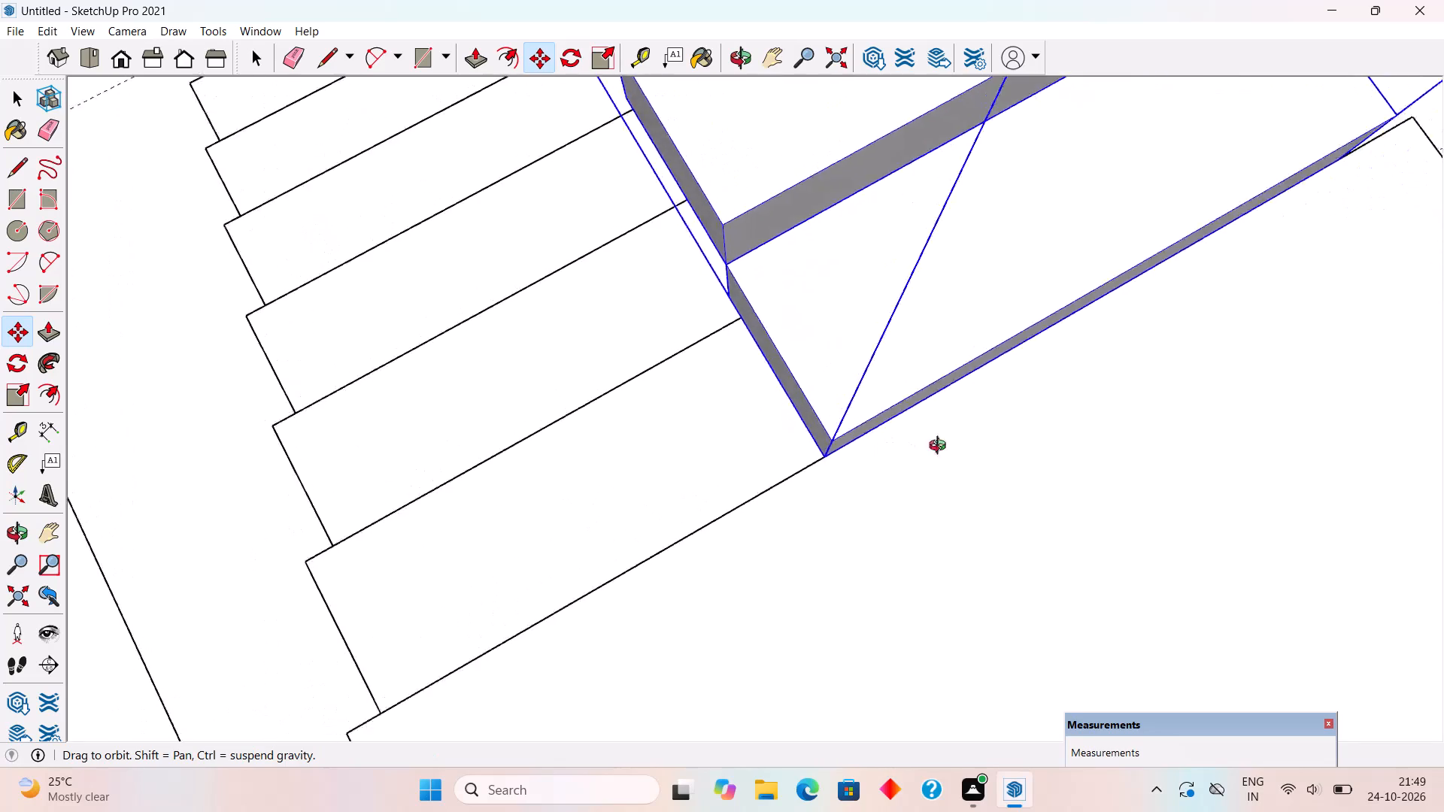
middle_click_drag(941, 447, 1139, 380)
scroll(827, 377, "up", 8)
left_click(896, 359)
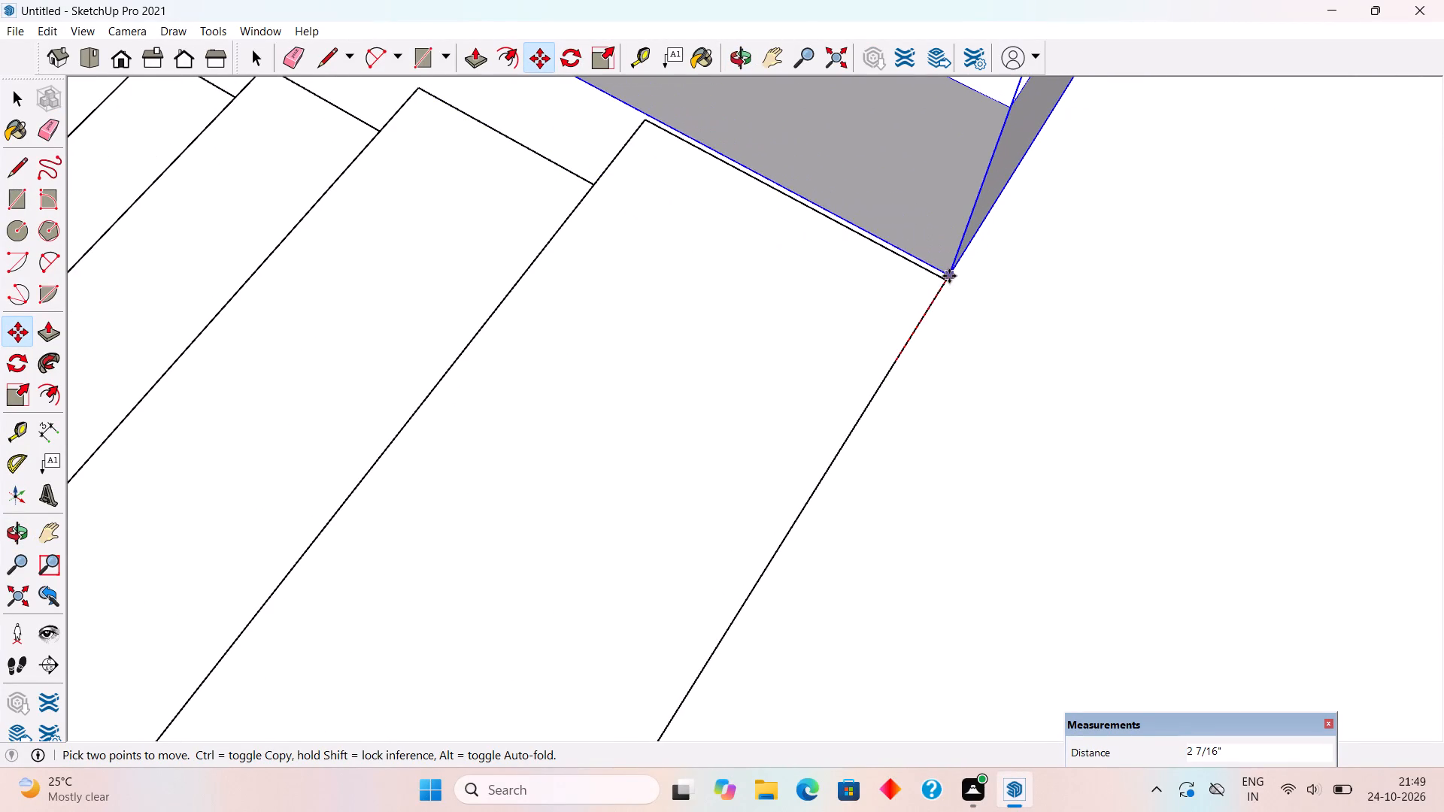
scroll(953, 276, "up", 14)
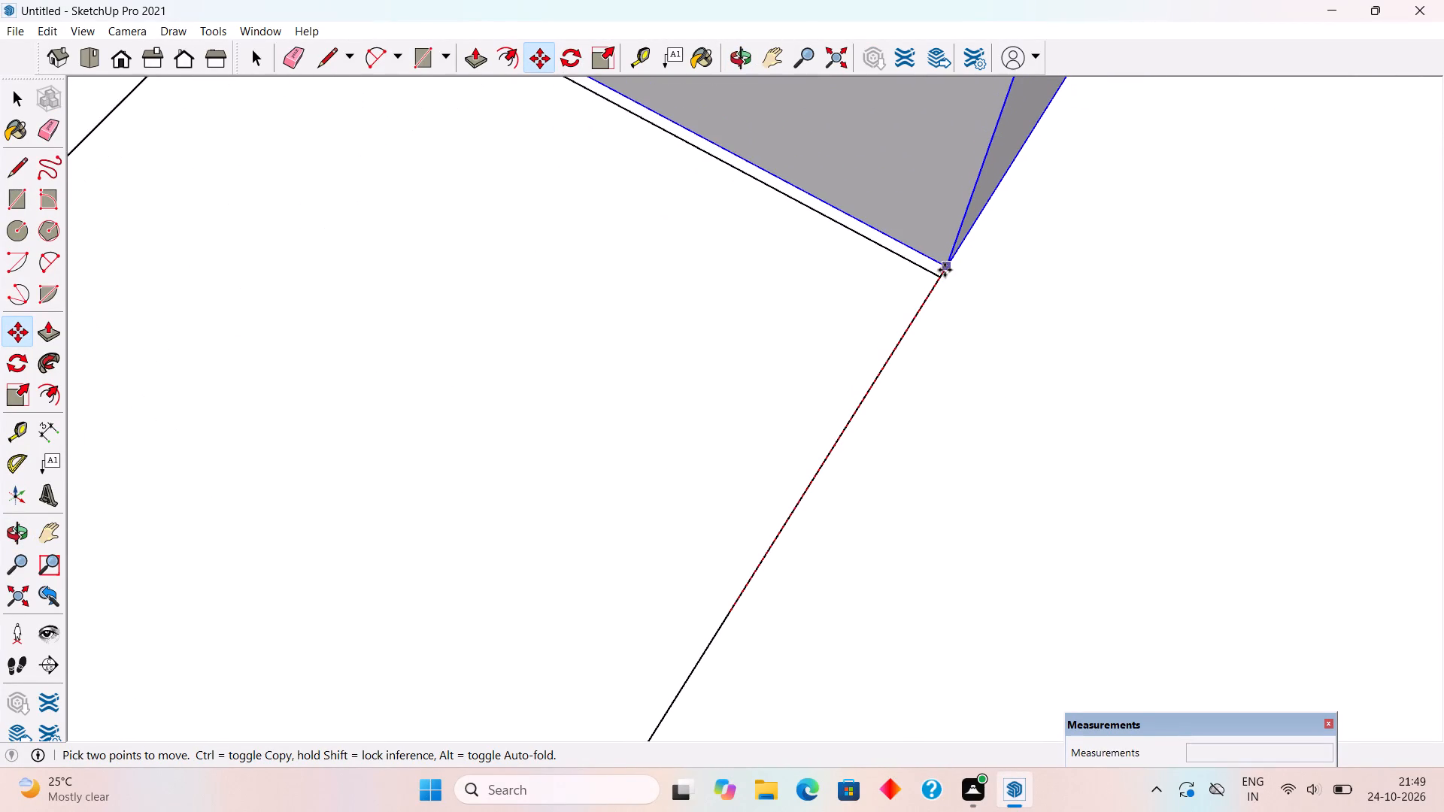
left_click(939, 274)
scroll(903, 307, "down", 5)
scroll(782, 389, "down", 5)
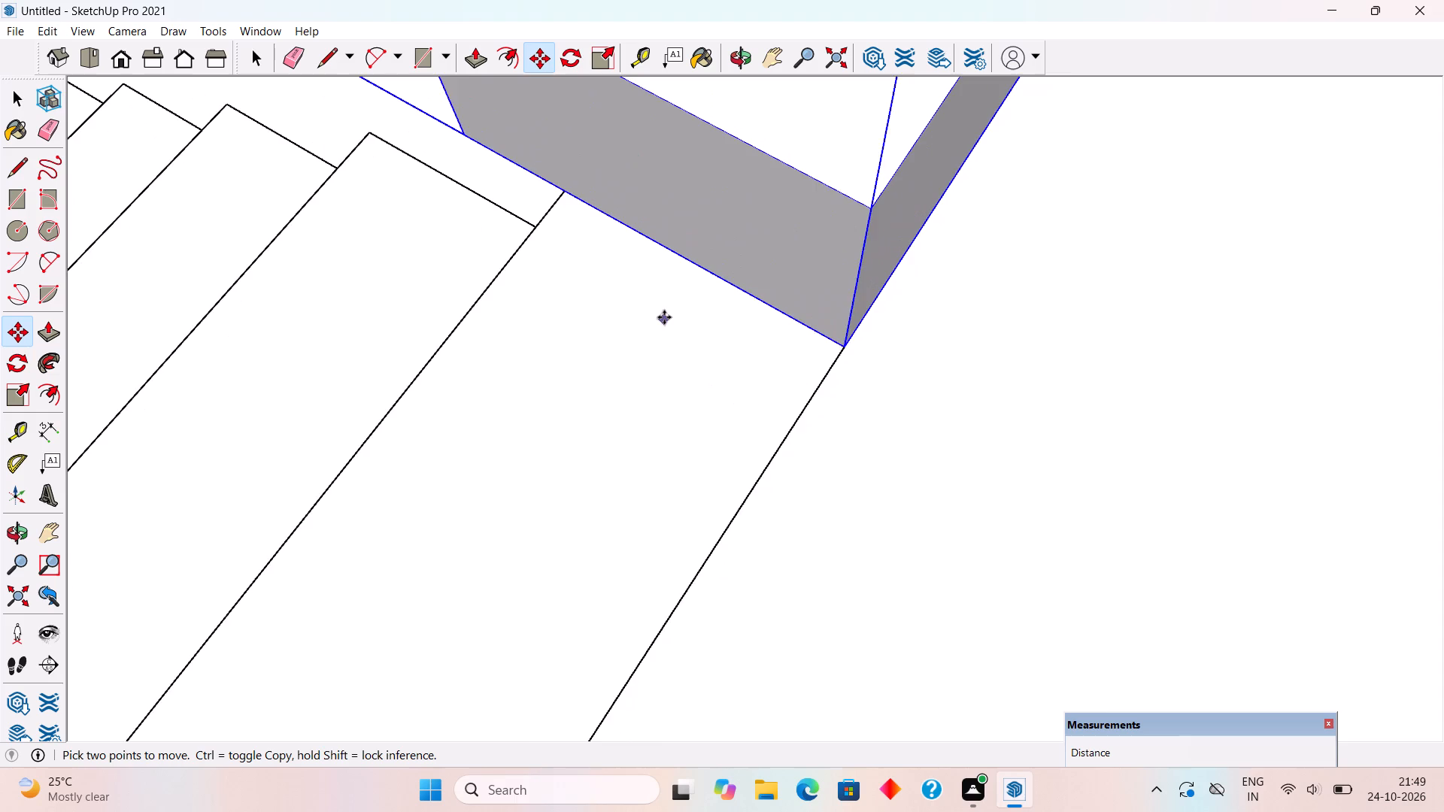
scroll(664, 317, "down", 14)
scroll(686, 417, "down", 9)
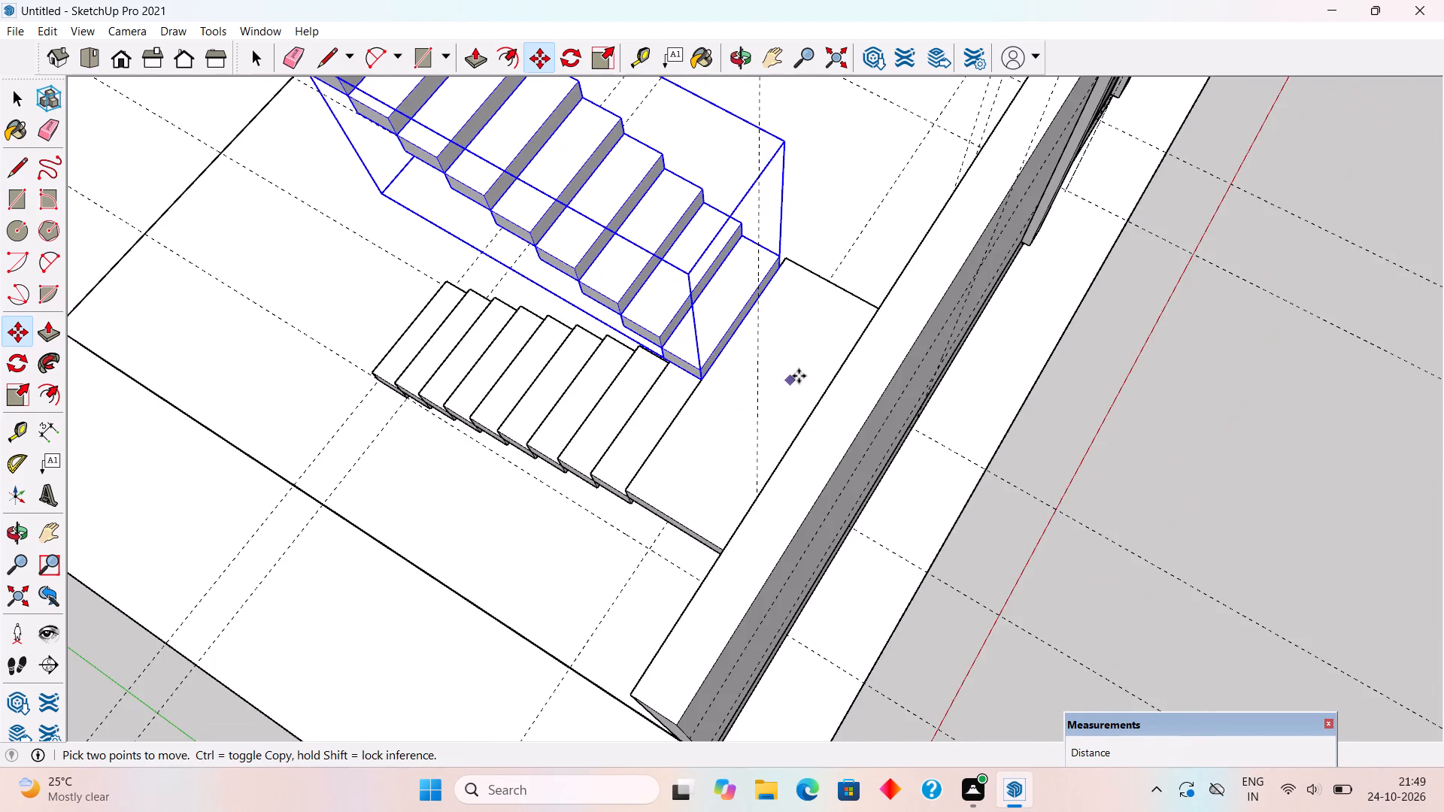
Move the upper flight 1" along the landing's edge toward the landing's free corner on the door side.
middle_click_drag(799, 376, 188, 447)
scroll(875, 345, "up", 4)
scroll(843, 407, "up", 1)
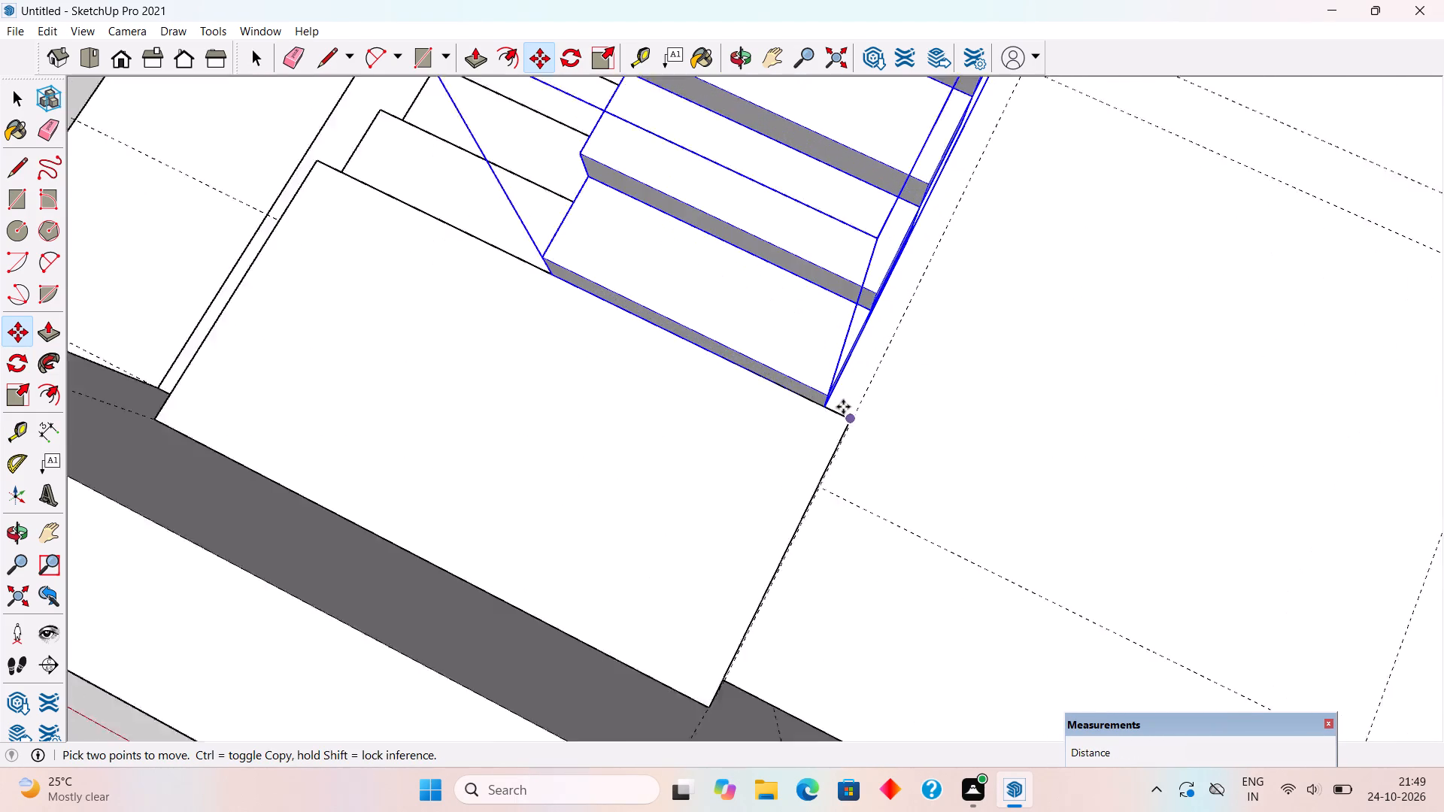
scroll(843, 407, "up", 5)
middle_click_drag(793, 382, 527, 251)
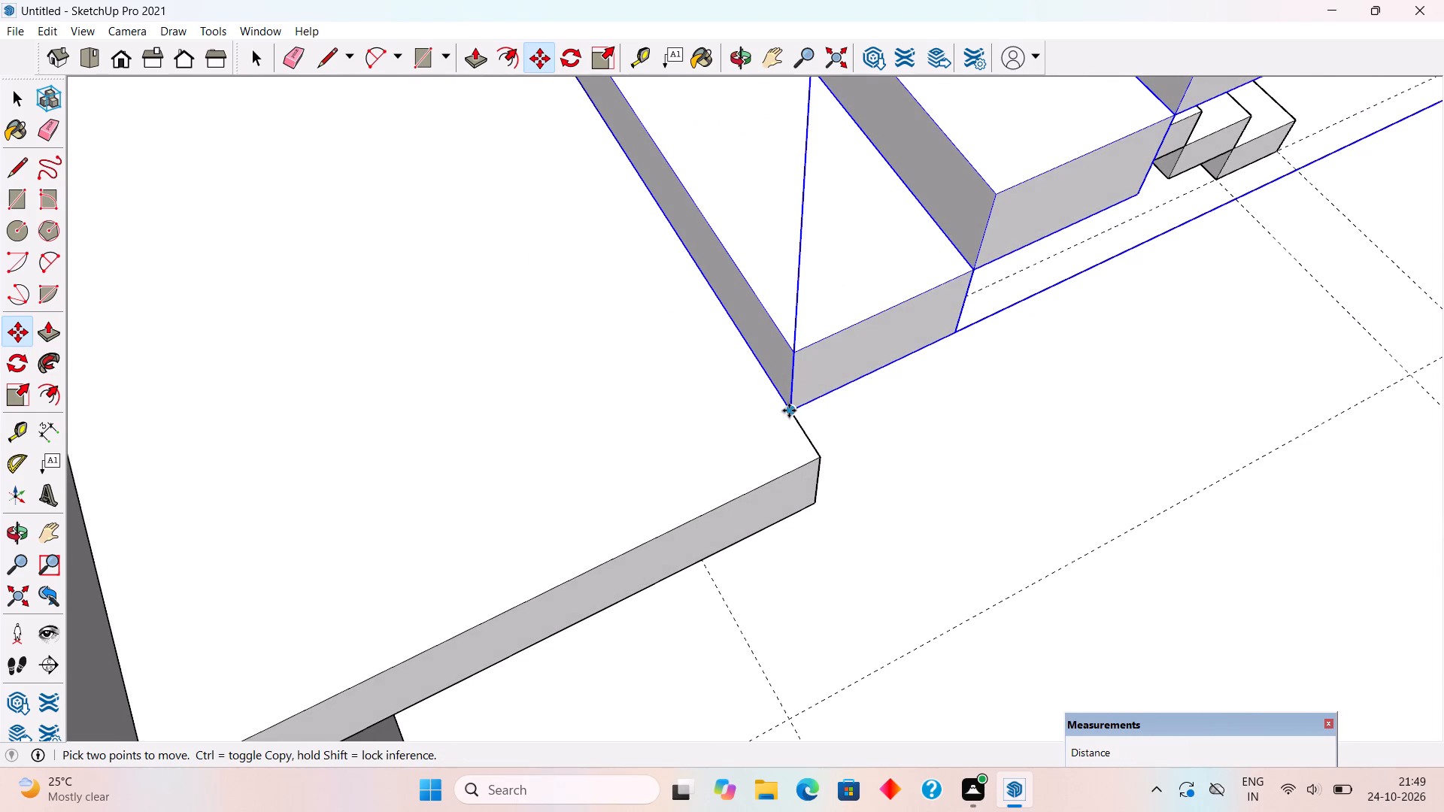
left_click(789, 411)
left_click(802, 425)
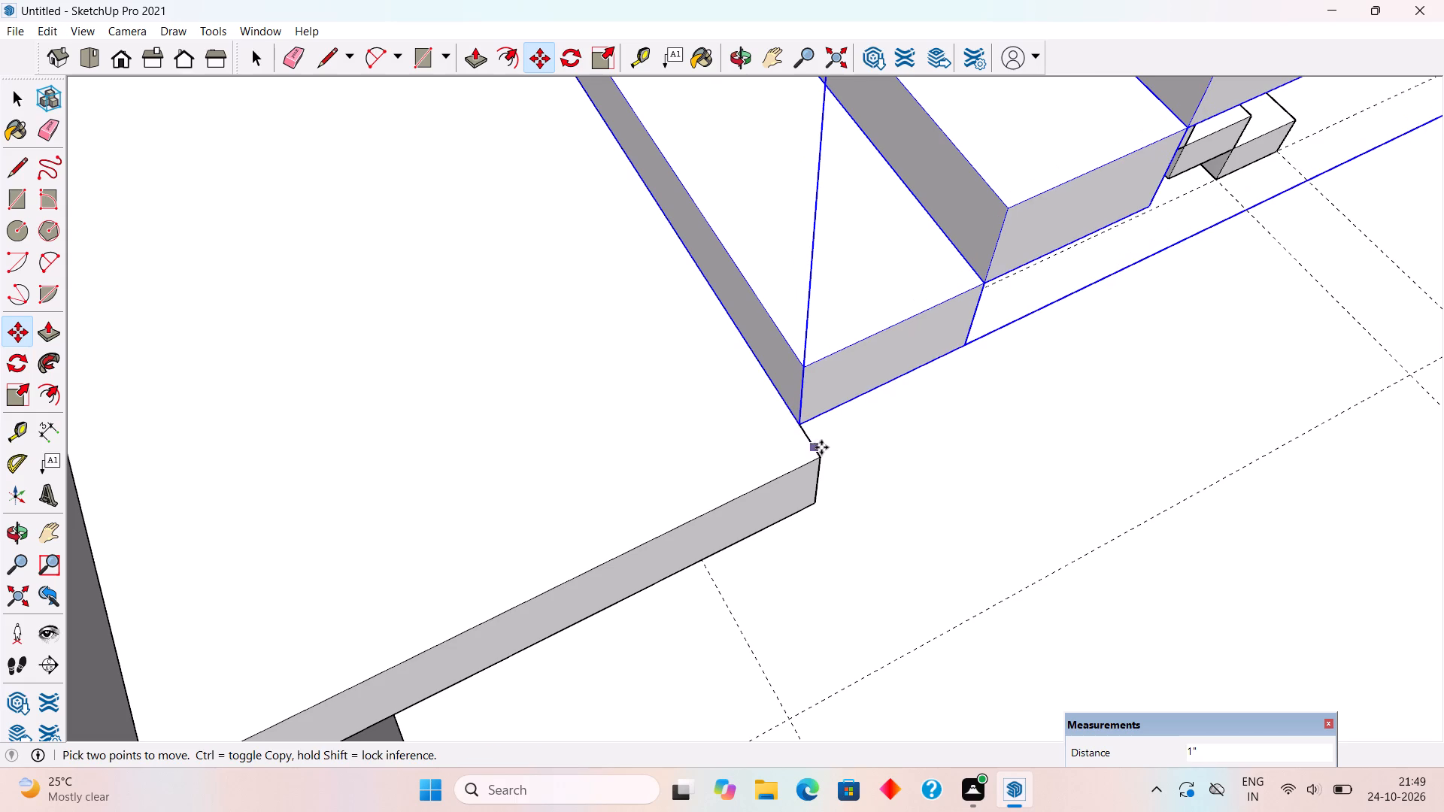
left_click(802, 410)
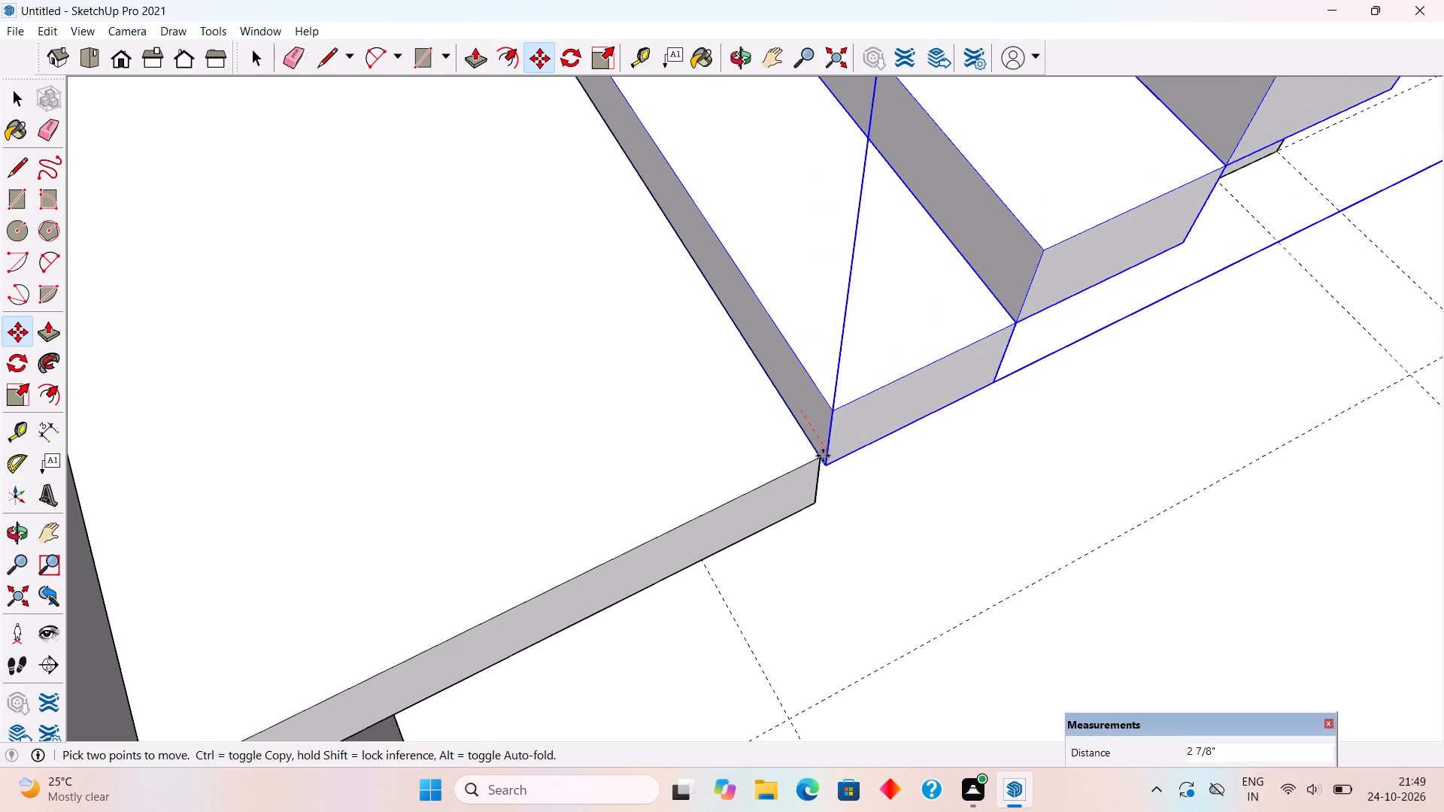
key("space")
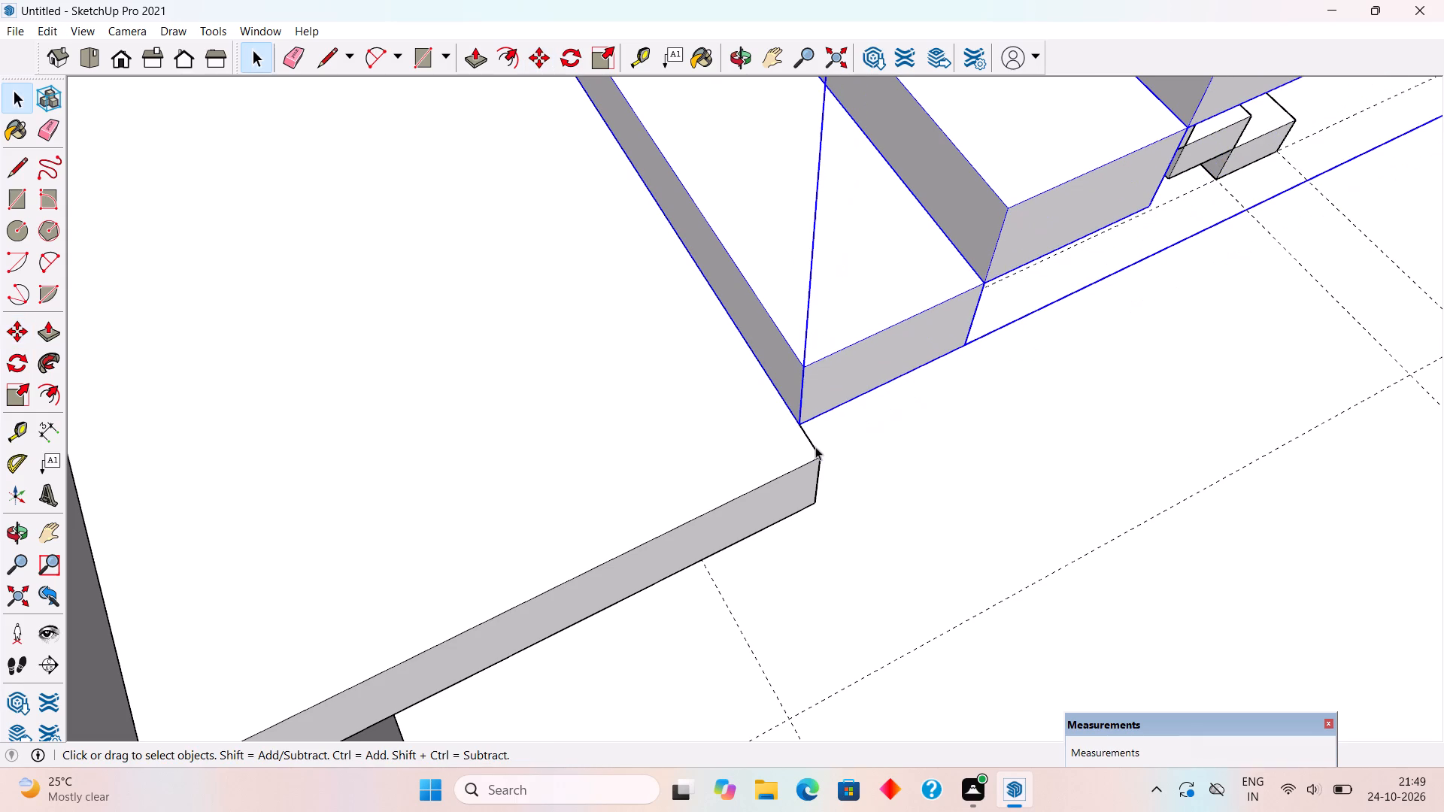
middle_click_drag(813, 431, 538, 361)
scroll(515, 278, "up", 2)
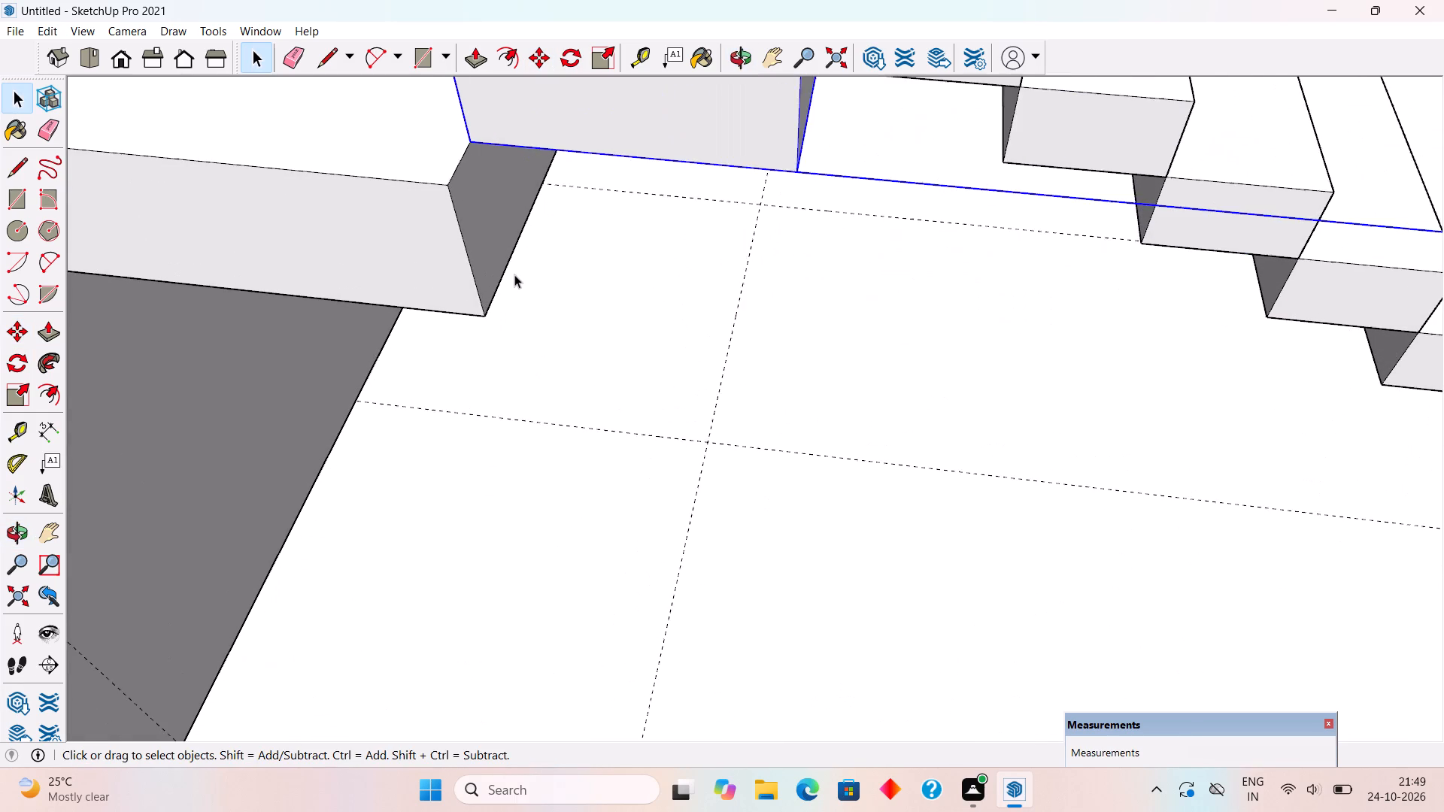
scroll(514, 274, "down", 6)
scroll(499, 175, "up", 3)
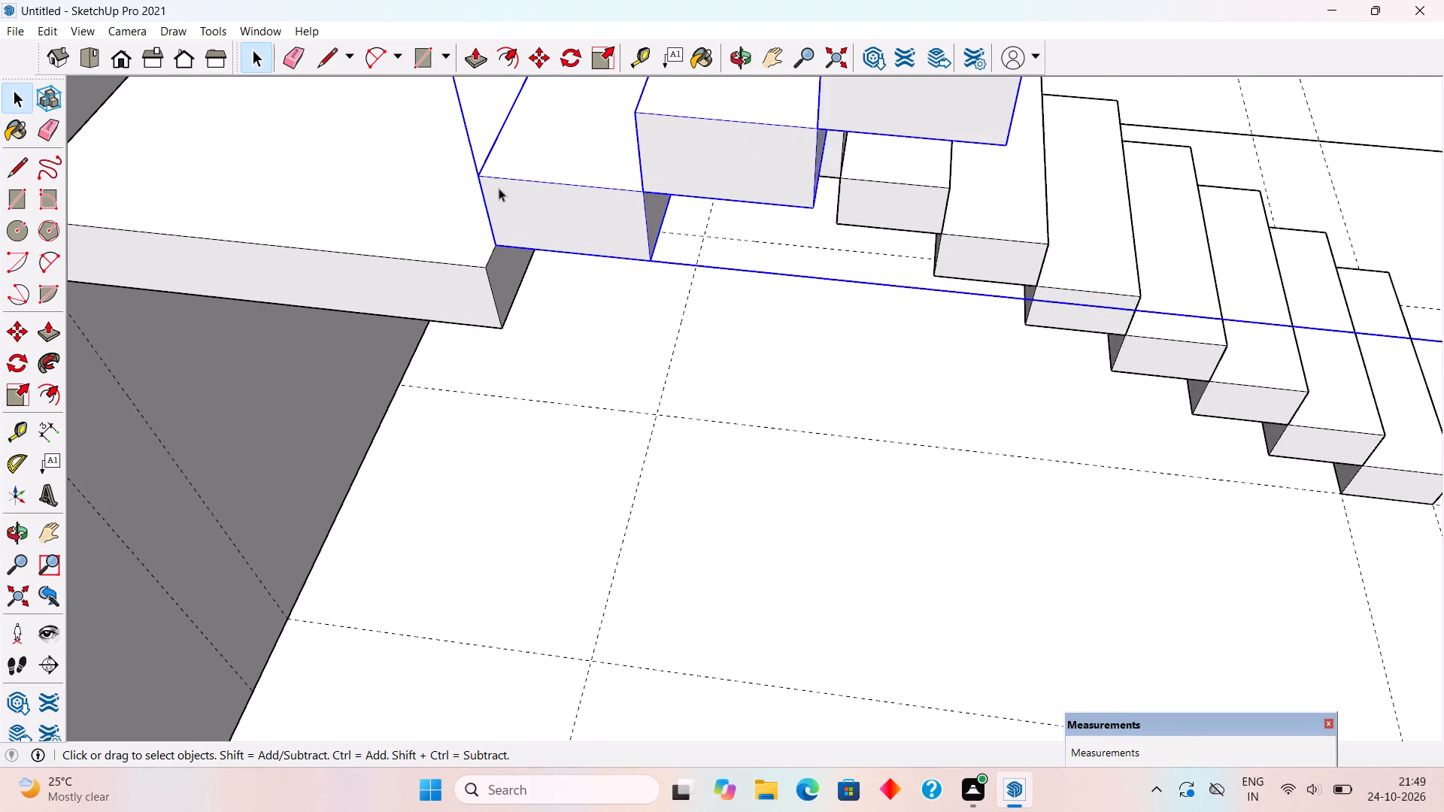
Move the upper flight by its bottom corner onto the landing's free top corner, a shift of about 2 5/16".
scroll(499, 188, "up", 3)
key("m")
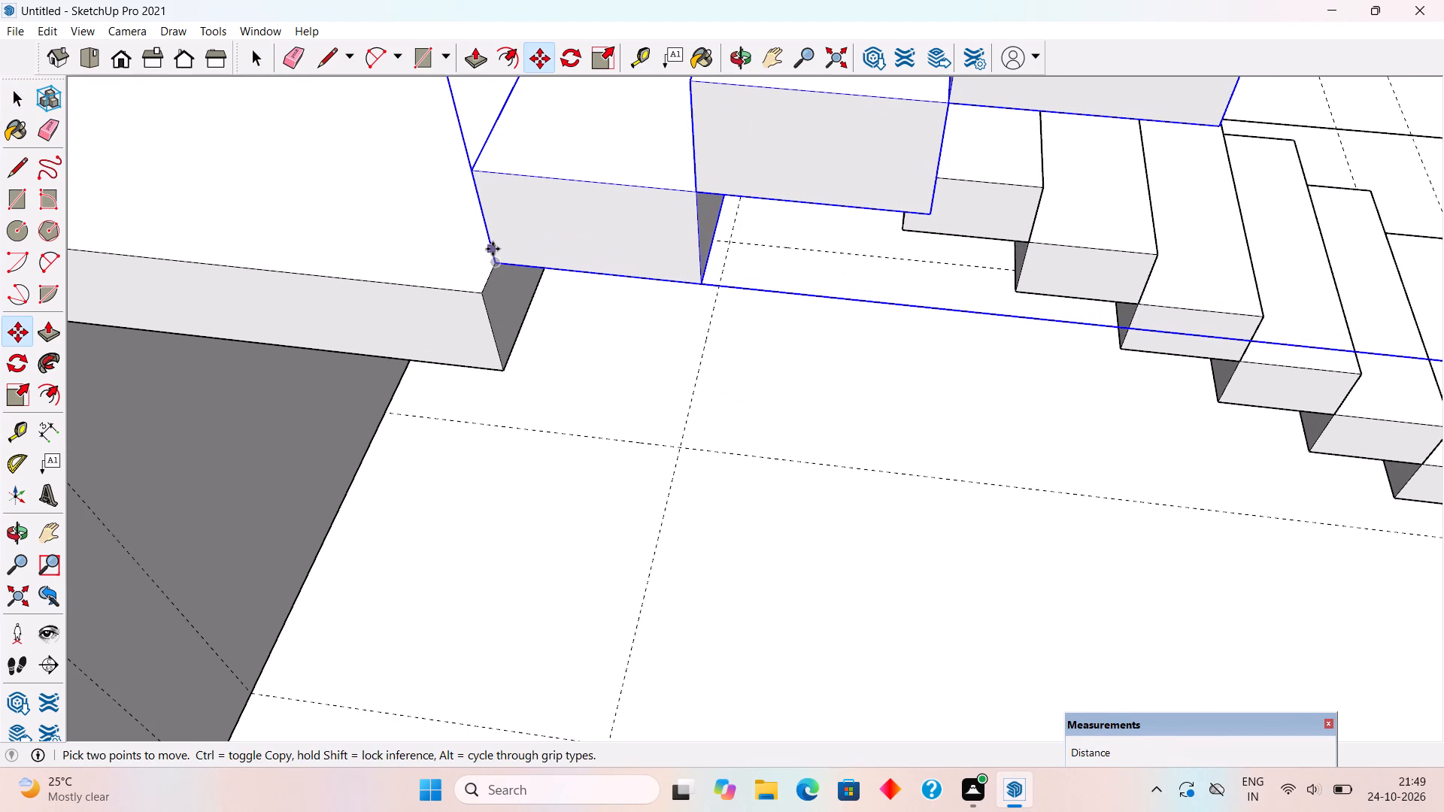
left_click(497, 262)
left_click(486, 292)
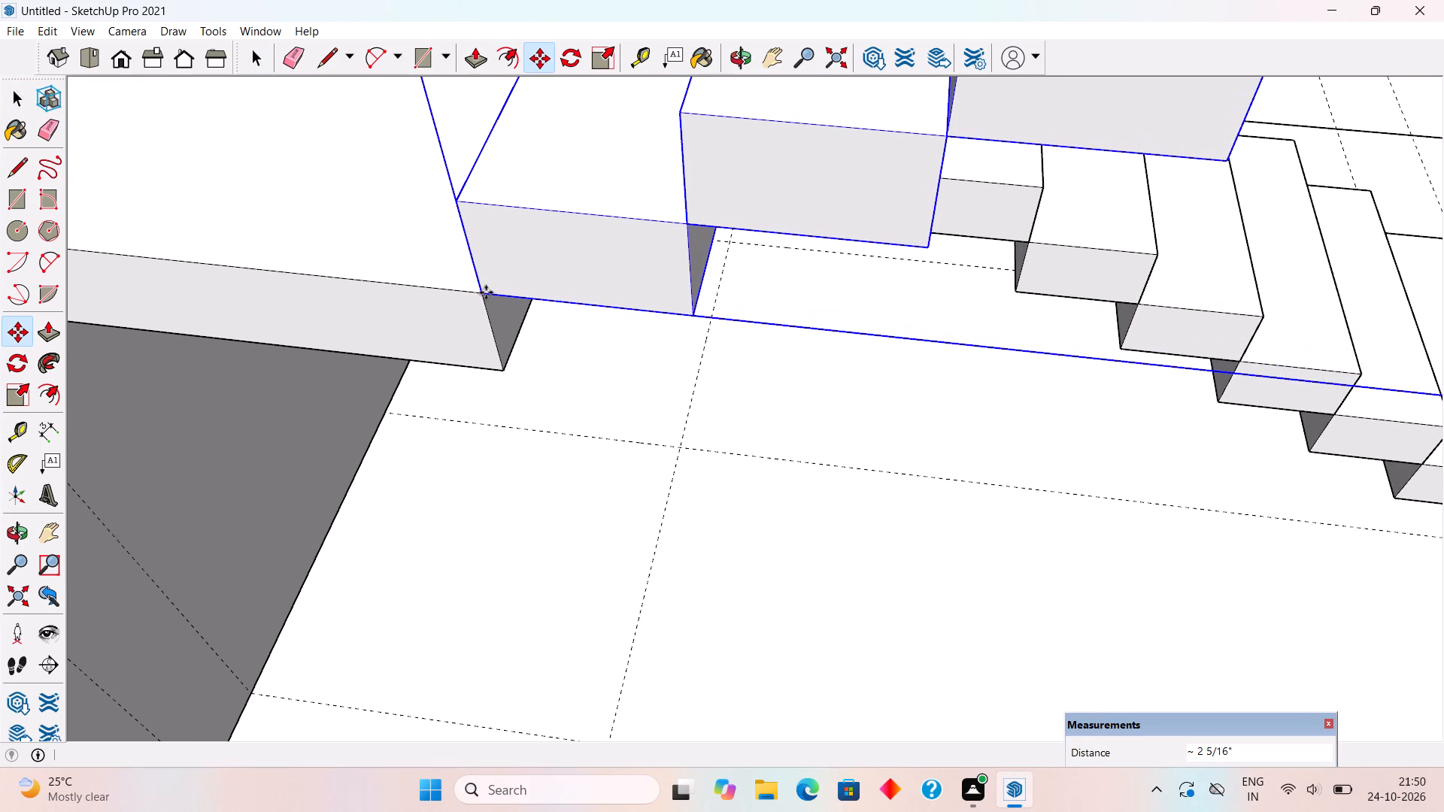
scroll(485, 292, "down", 4)
key("space")
Examine from several sides how the upper flight, landing and lower flight line up.
scroll(478, 304, "down", 15)
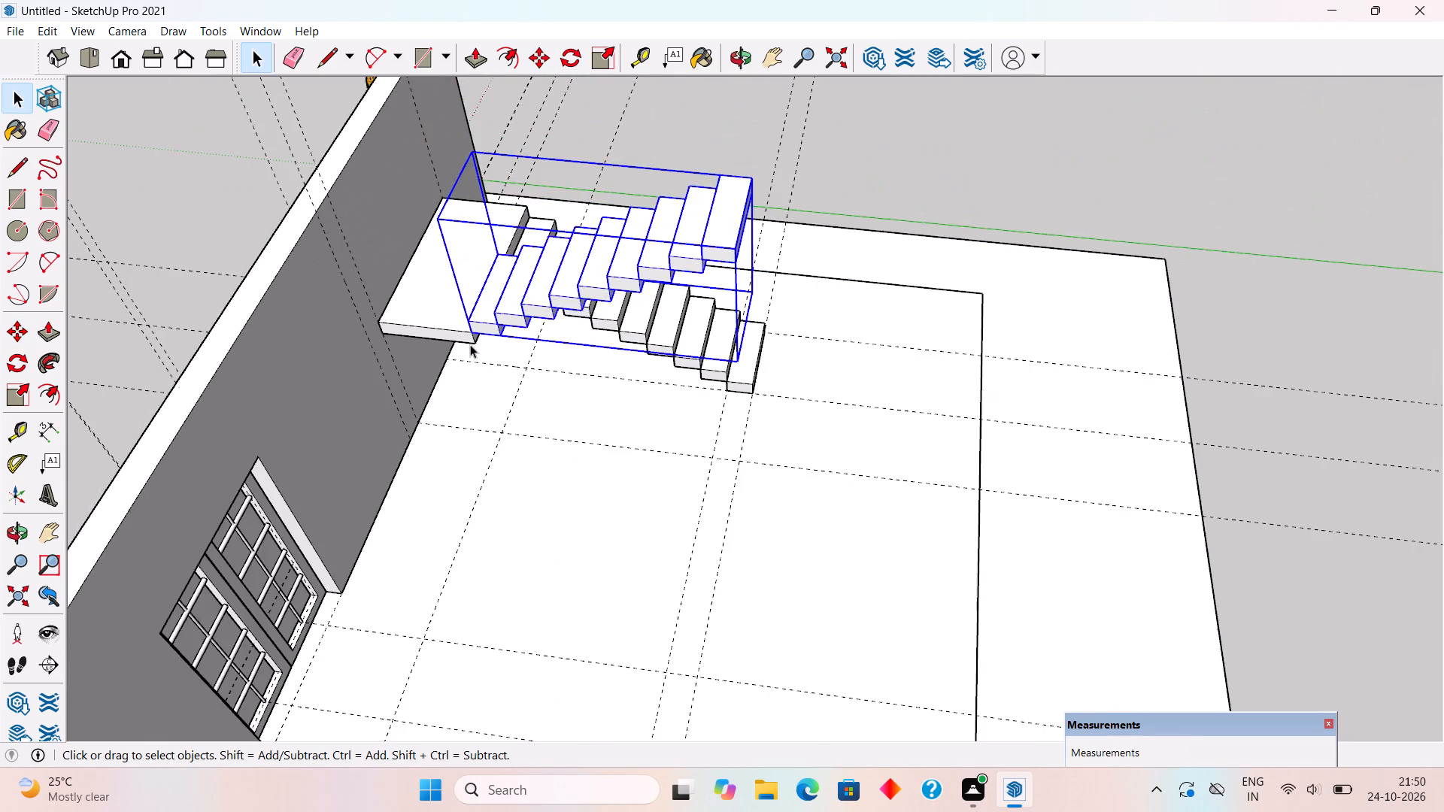
middle_click_drag(500, 377, 1301, 514)
middle_click_drag(624, 489, 725, 377)
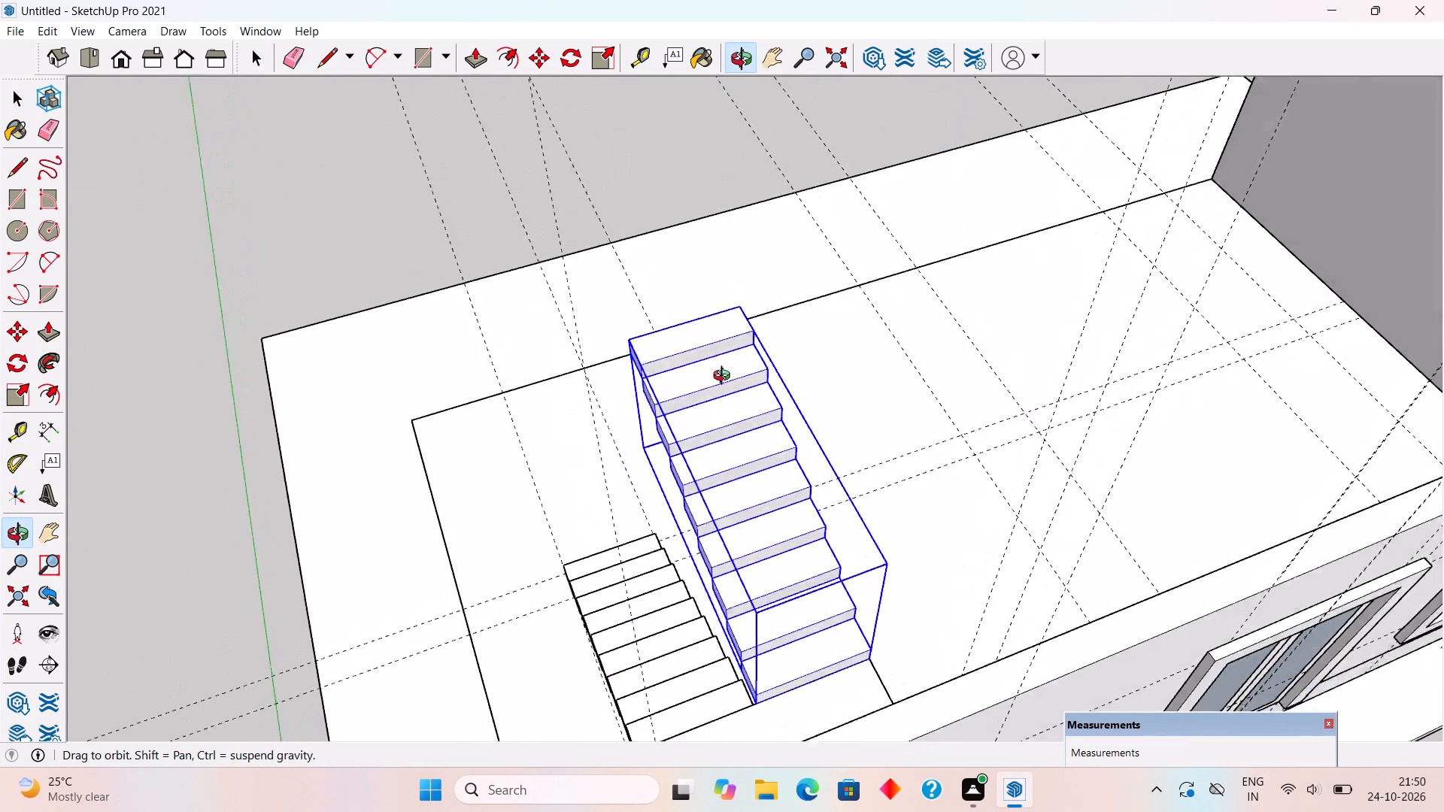
middle_click_drag(725, 377, 1130, 338)
middle_click_drag(1020, 512, 1166, 380)
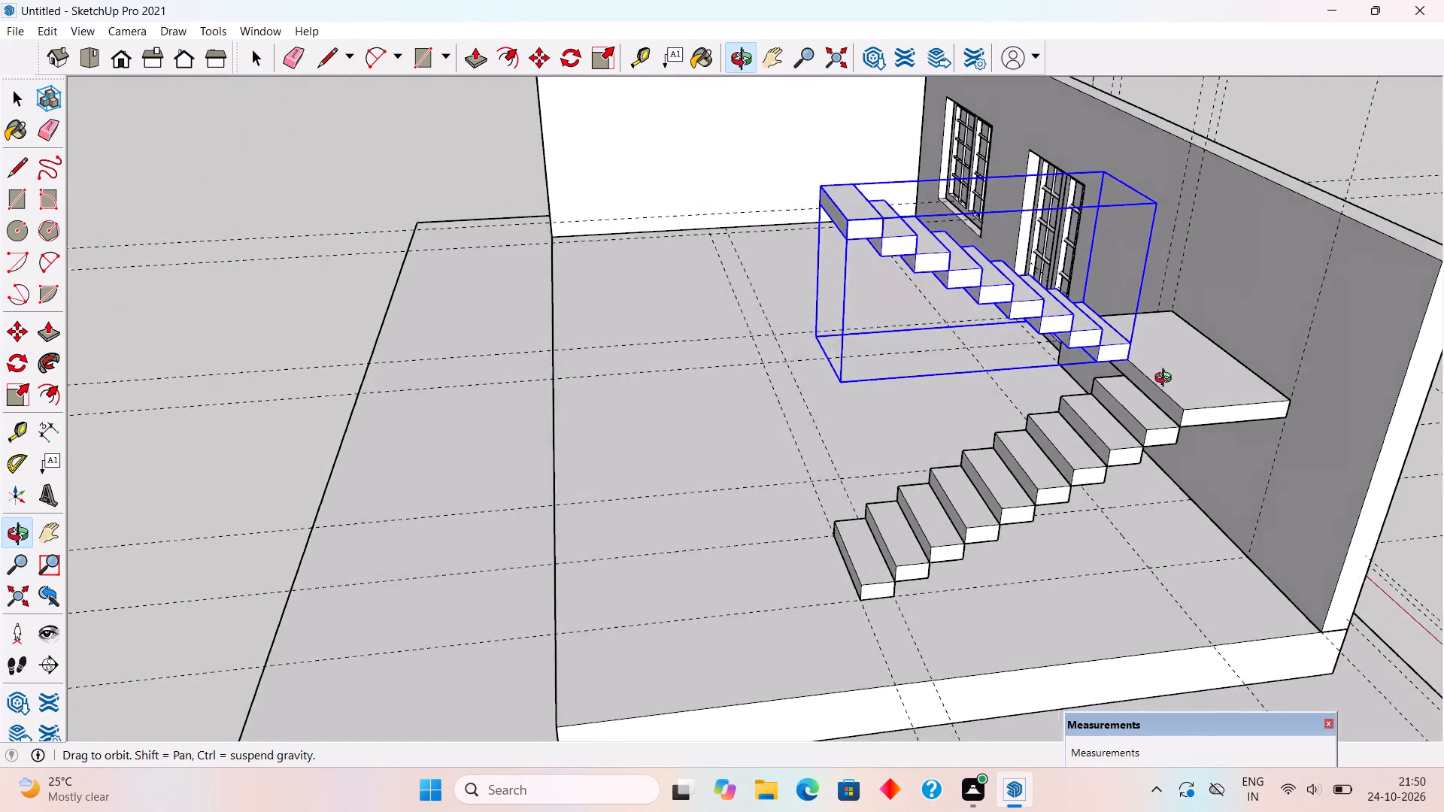
middle_click_drag(1166, 380, 1051, 392)
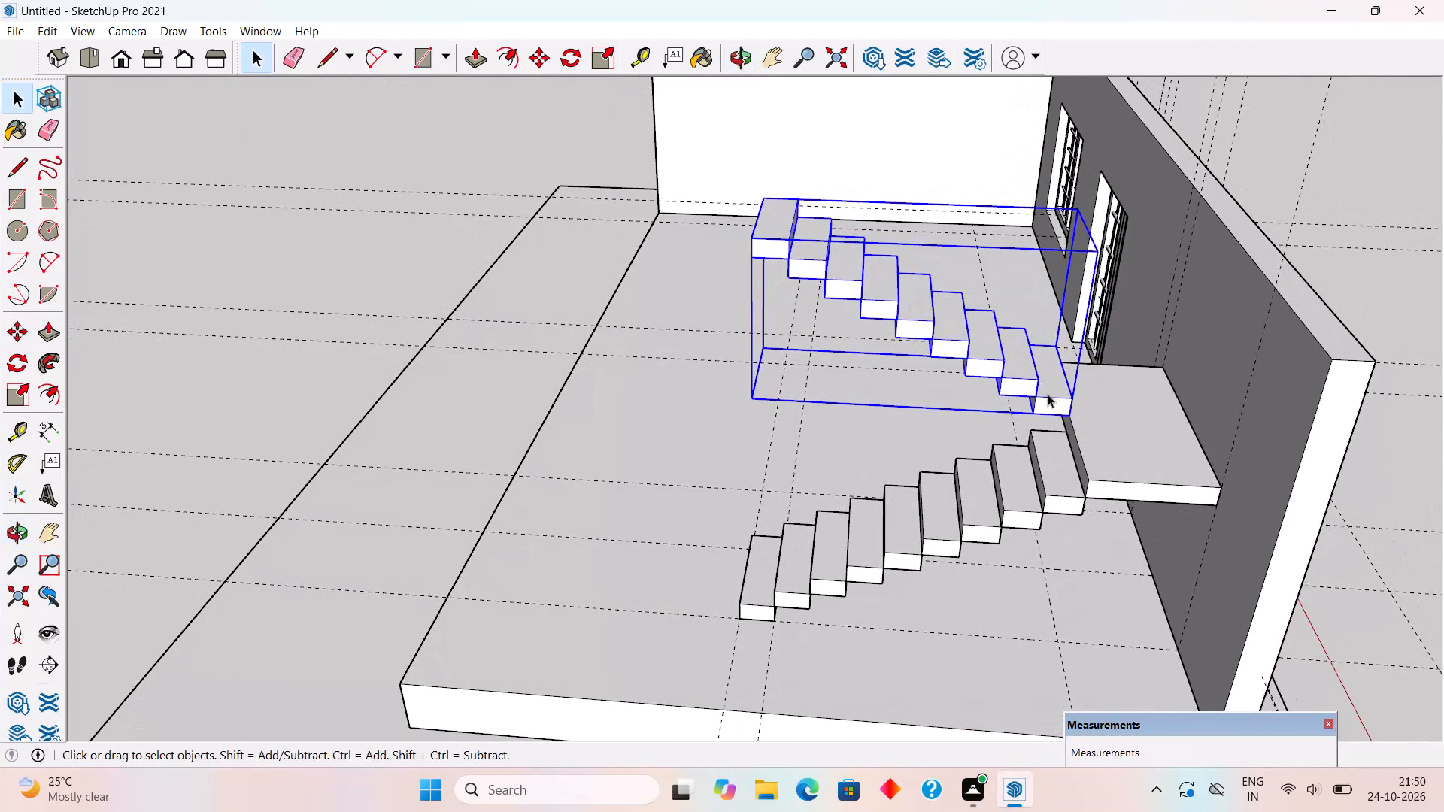
scroll(1048, 394, "down", 2)
middle_click_drag(979, 435, 945, 452)
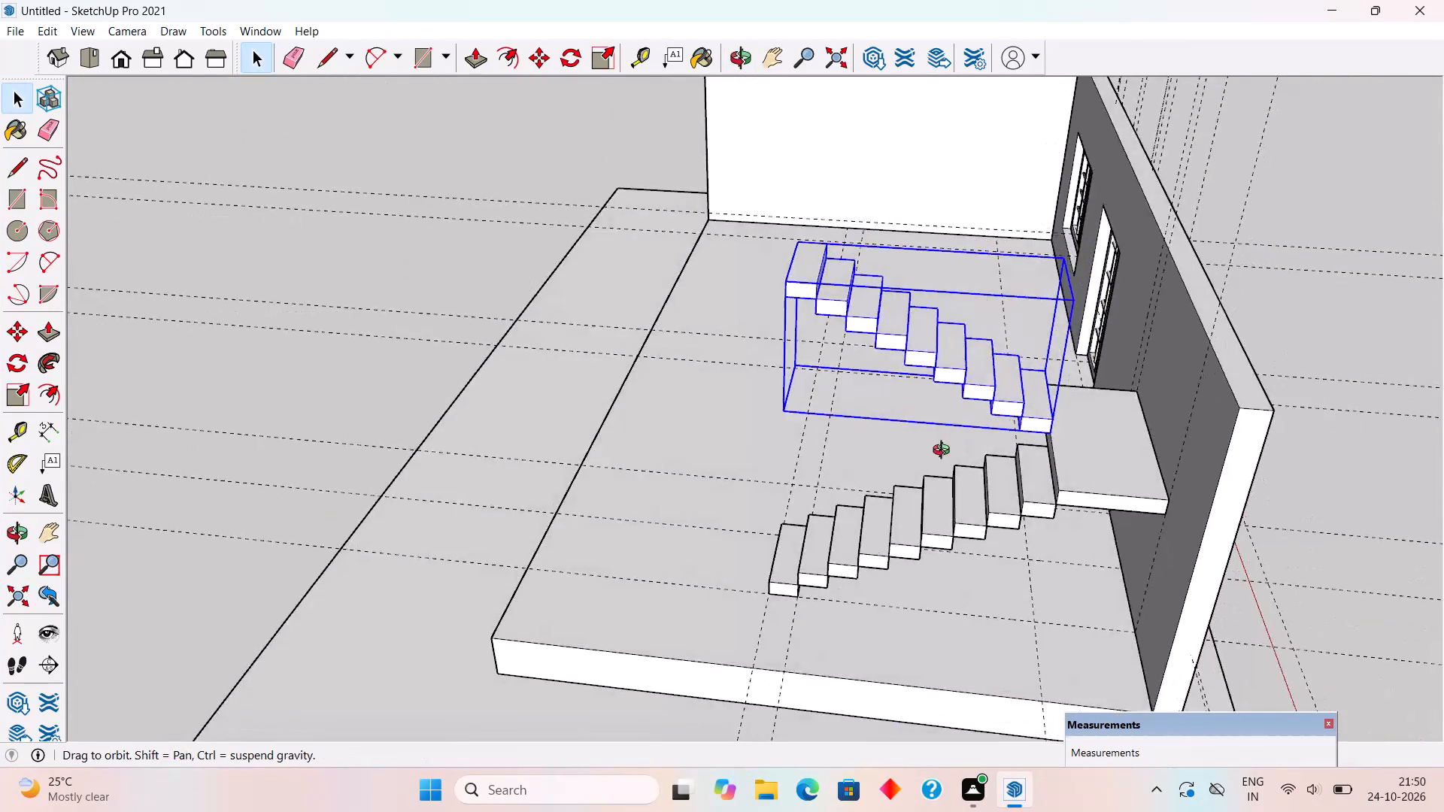
middle_click_drag(945, 452, 1065, 483)
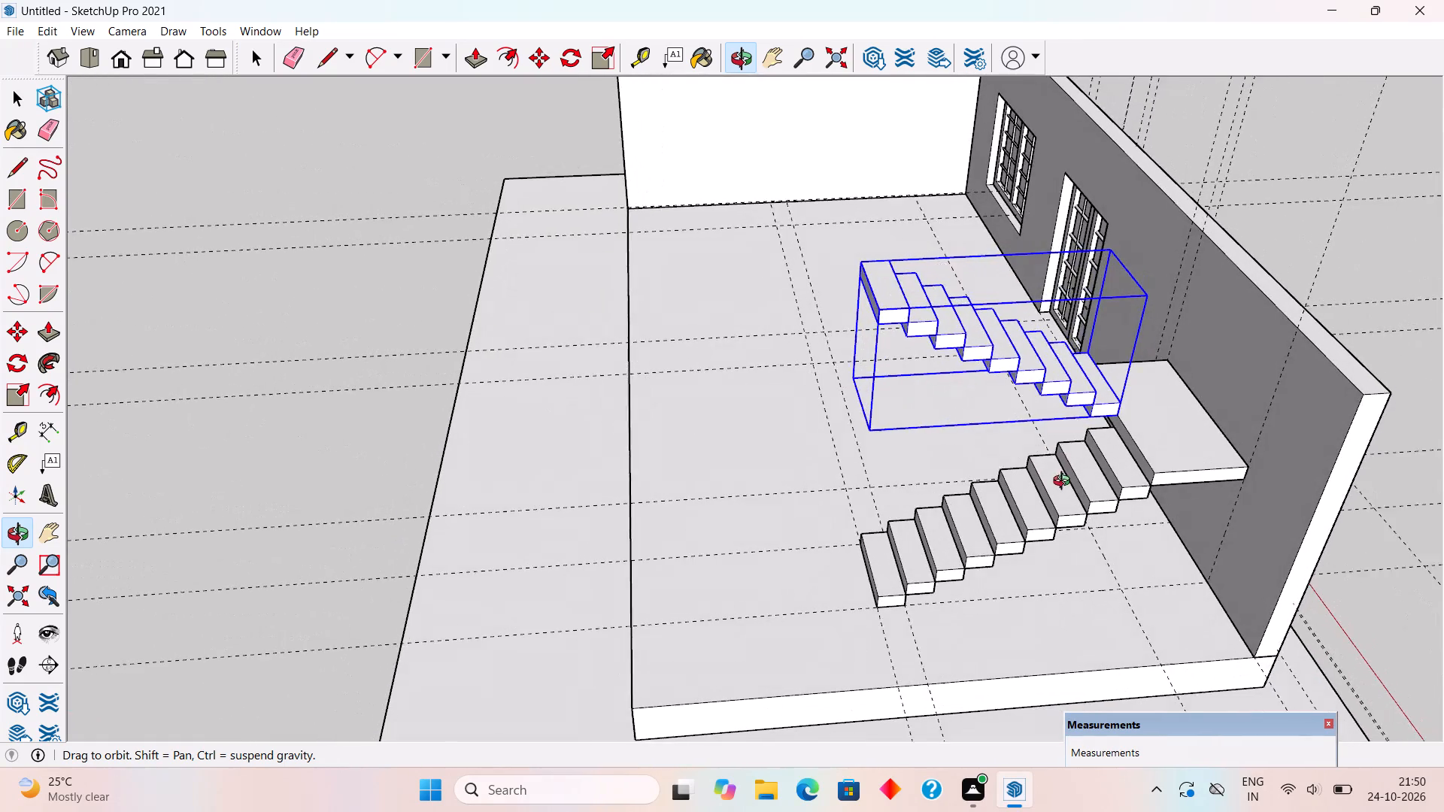
middle_click_drag(1065, 483, 1067, 472)
left_click(1267, 210)
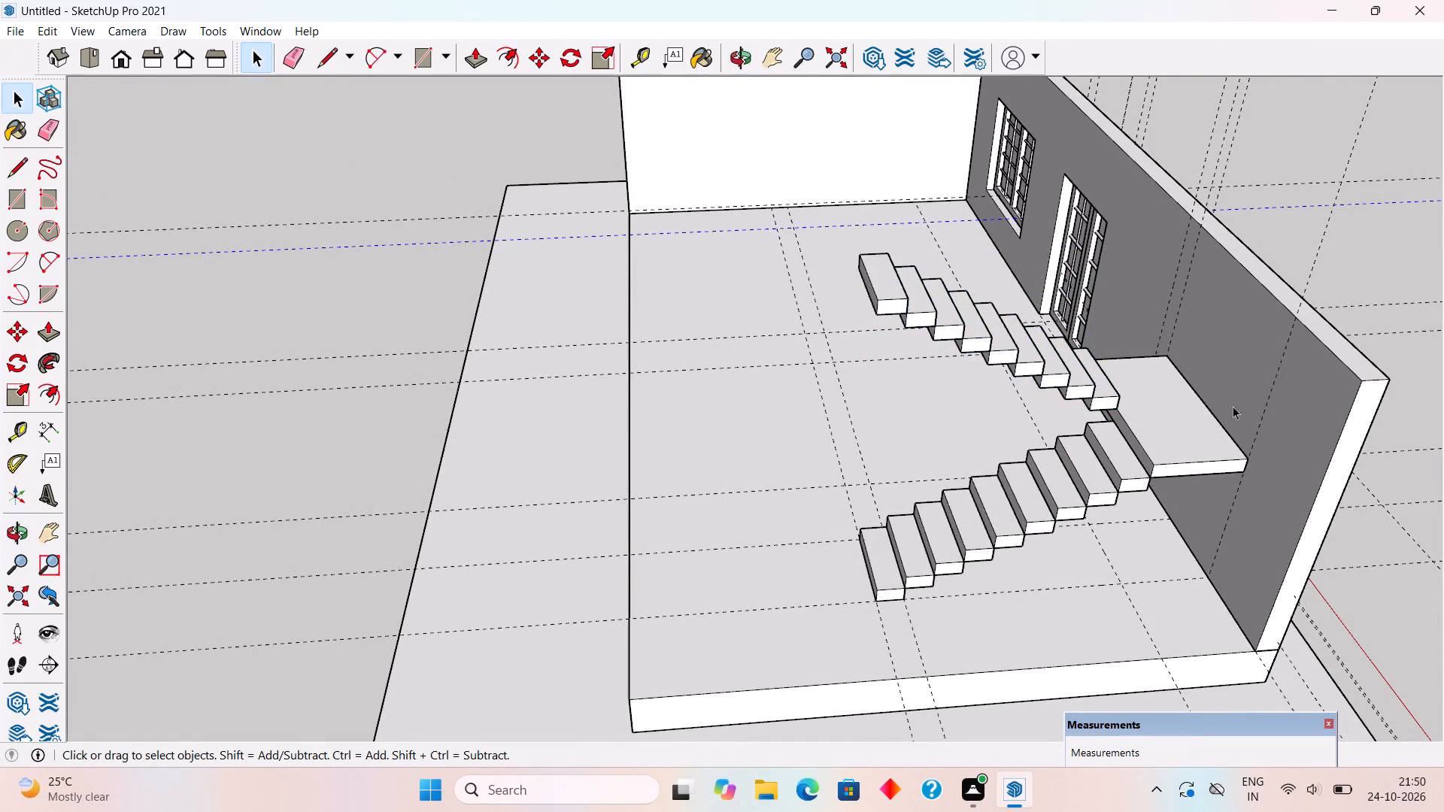
middle_click_drag(1231, 404, 1087, 289)
scroll(763, 159, "up", 2)
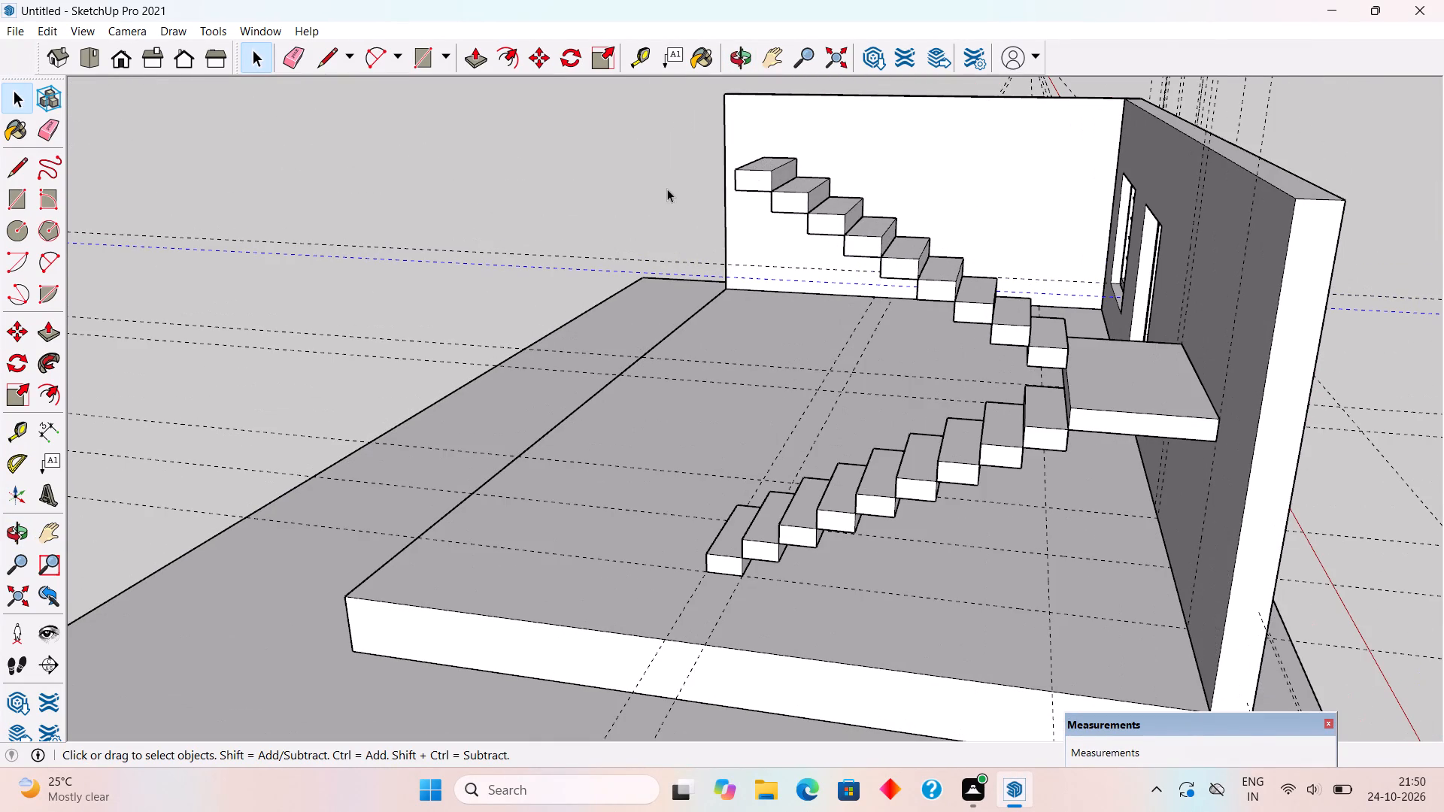
left_click(661, 189)
Measure from the midpoint of the upper flight's top step edge down to the floor by the lower flight's first step.
scroll(763, 265, "up", 1)
middle_click_drag(775, 262, 789, 261)
key("t")
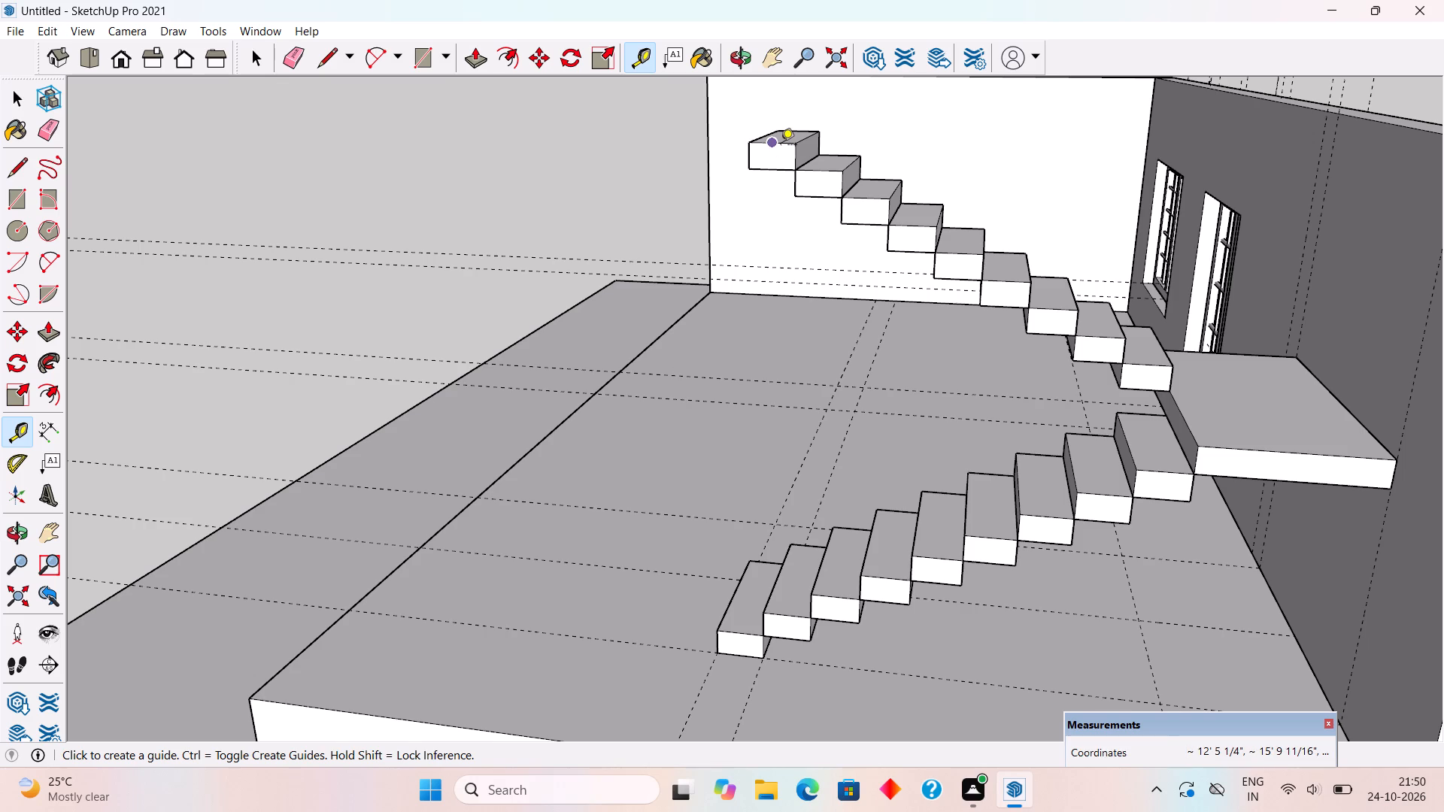
left_click(781, 146)
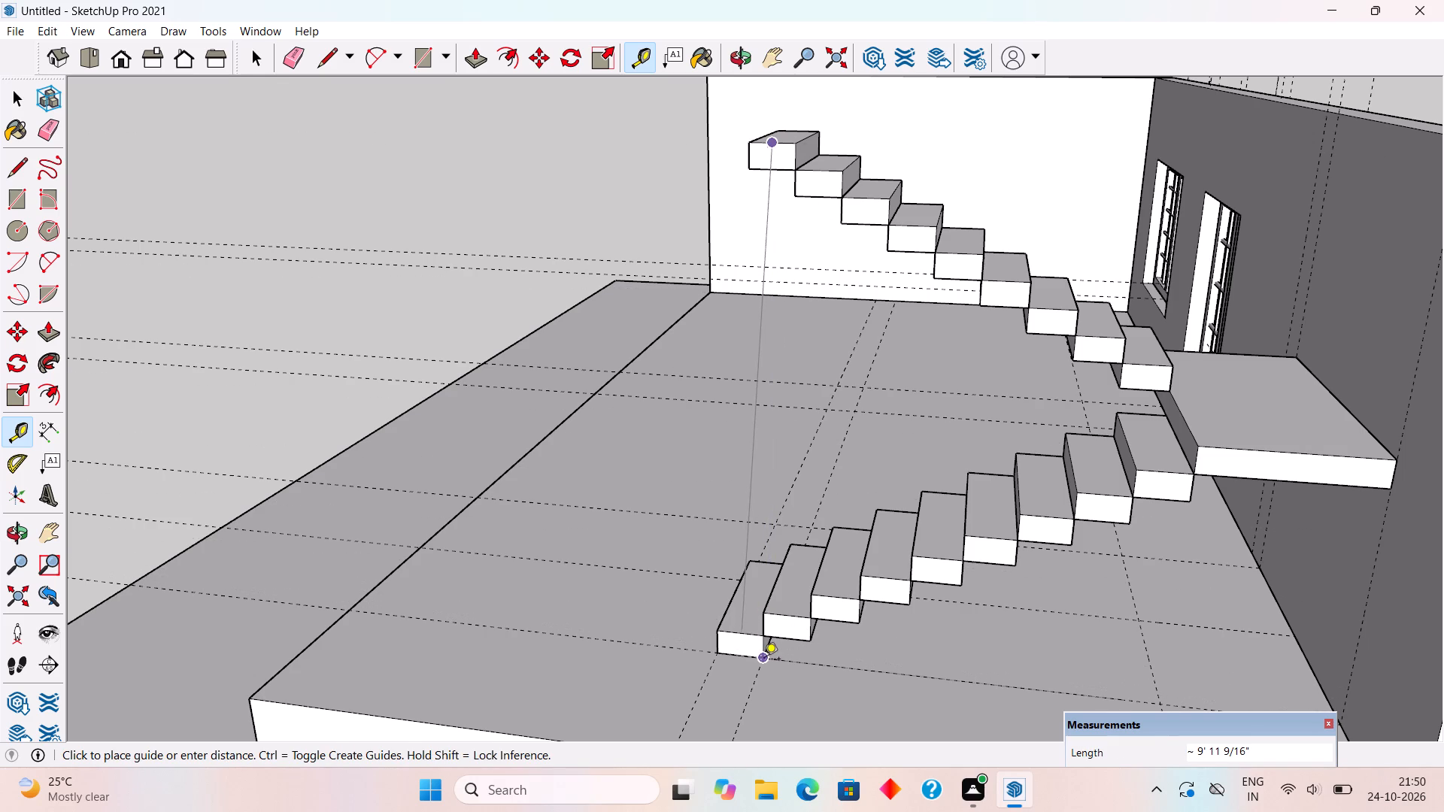
scroll(816, 471, "up", 4)
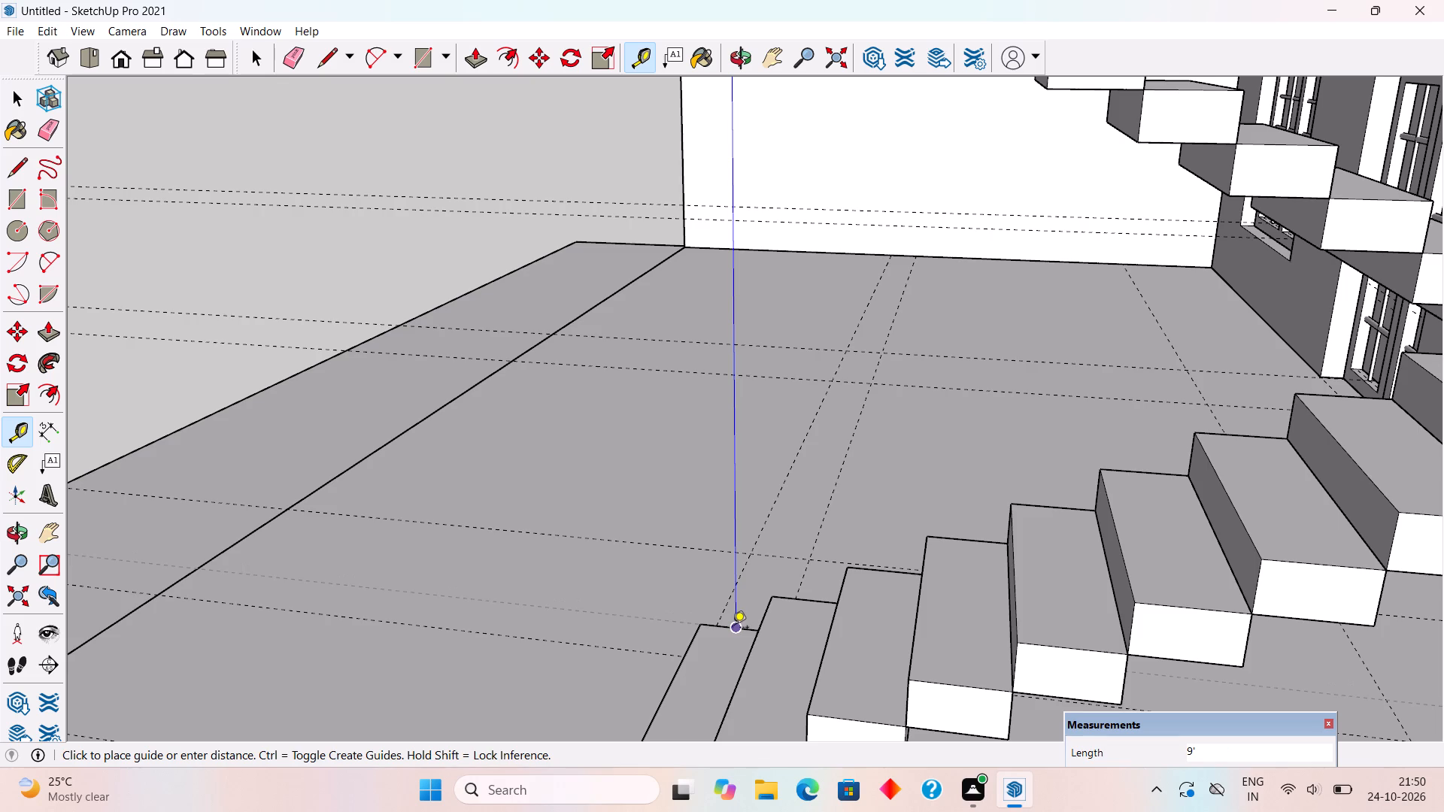
middle_click_drag(728, 633, 1256, 593)
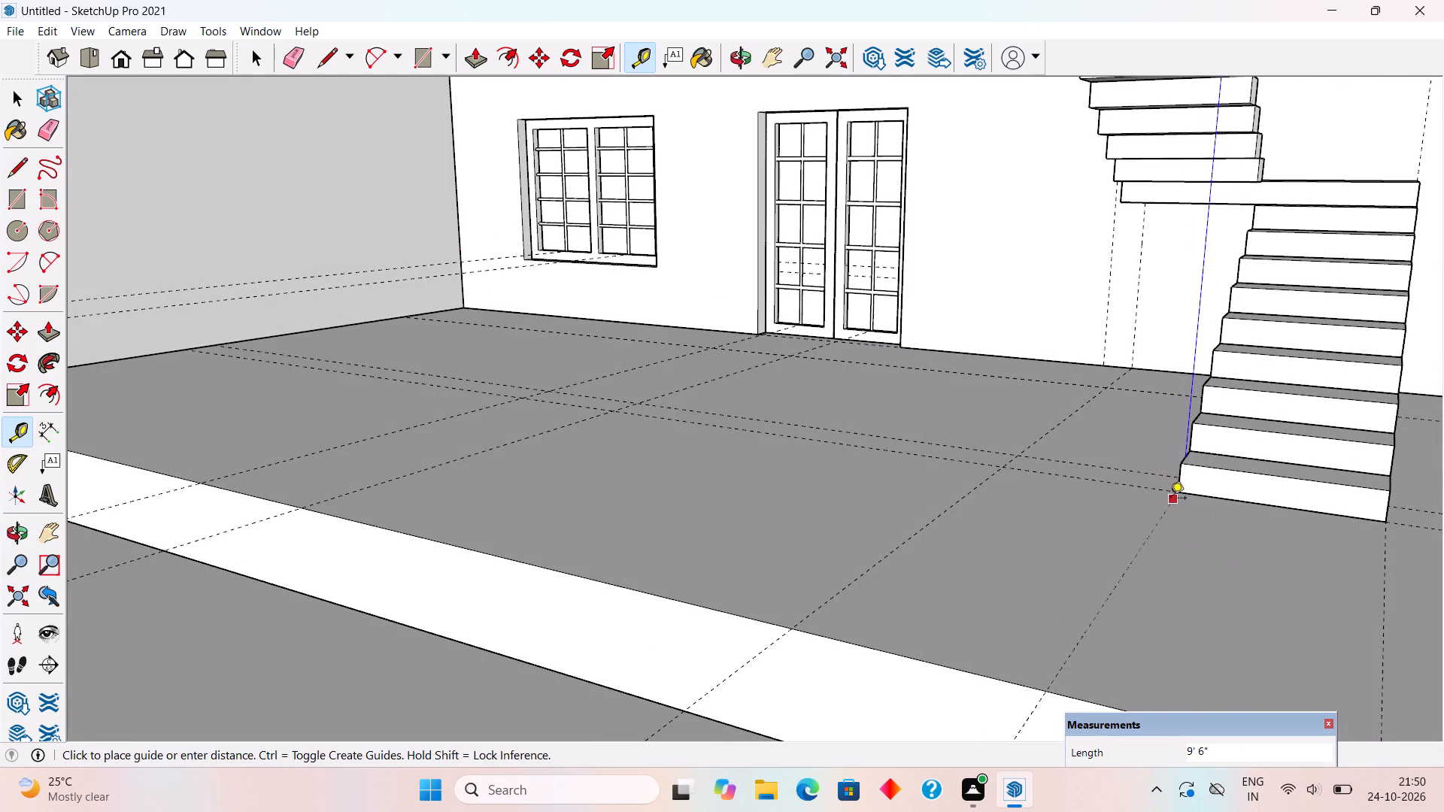
scroll(1124, 521, "down", 8)
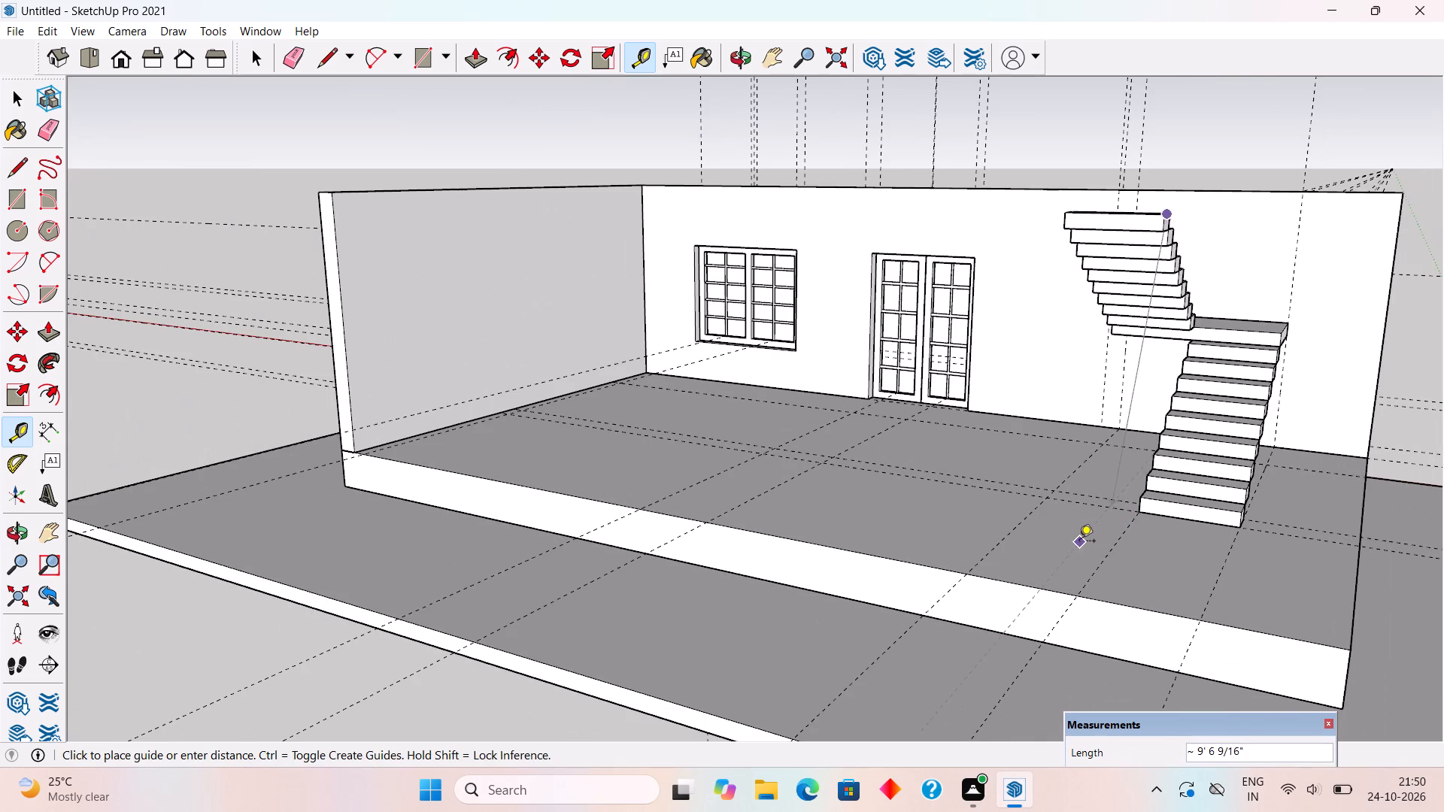
key("space")
Group the lower flight, the landing and the upper flight into one staircase.
middle_click_drag(1251, 436, 1085, 437)
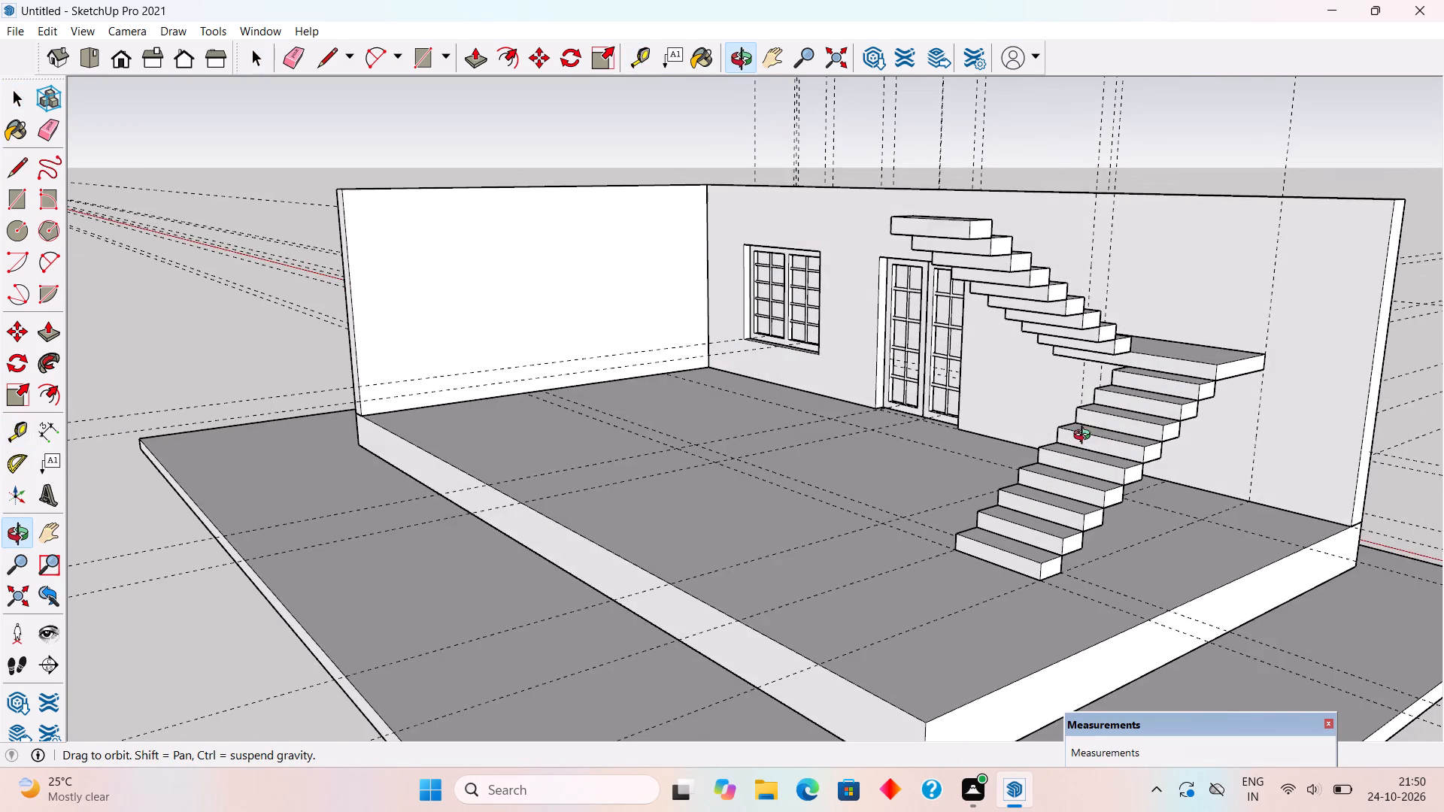
middle_click_drag(1085, 437, 1021, 445)
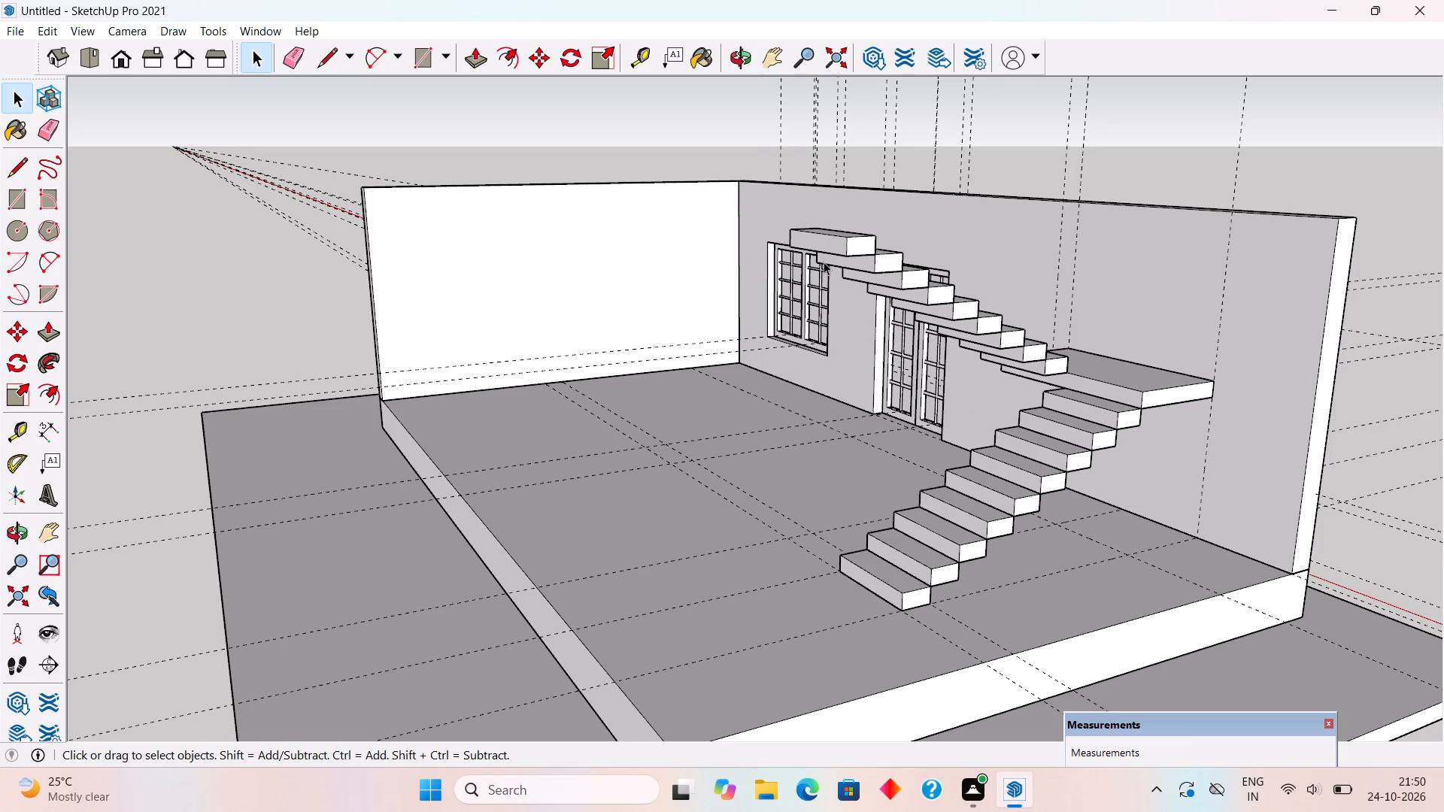
middle_click_drag(1148, 446, 1172, 462)
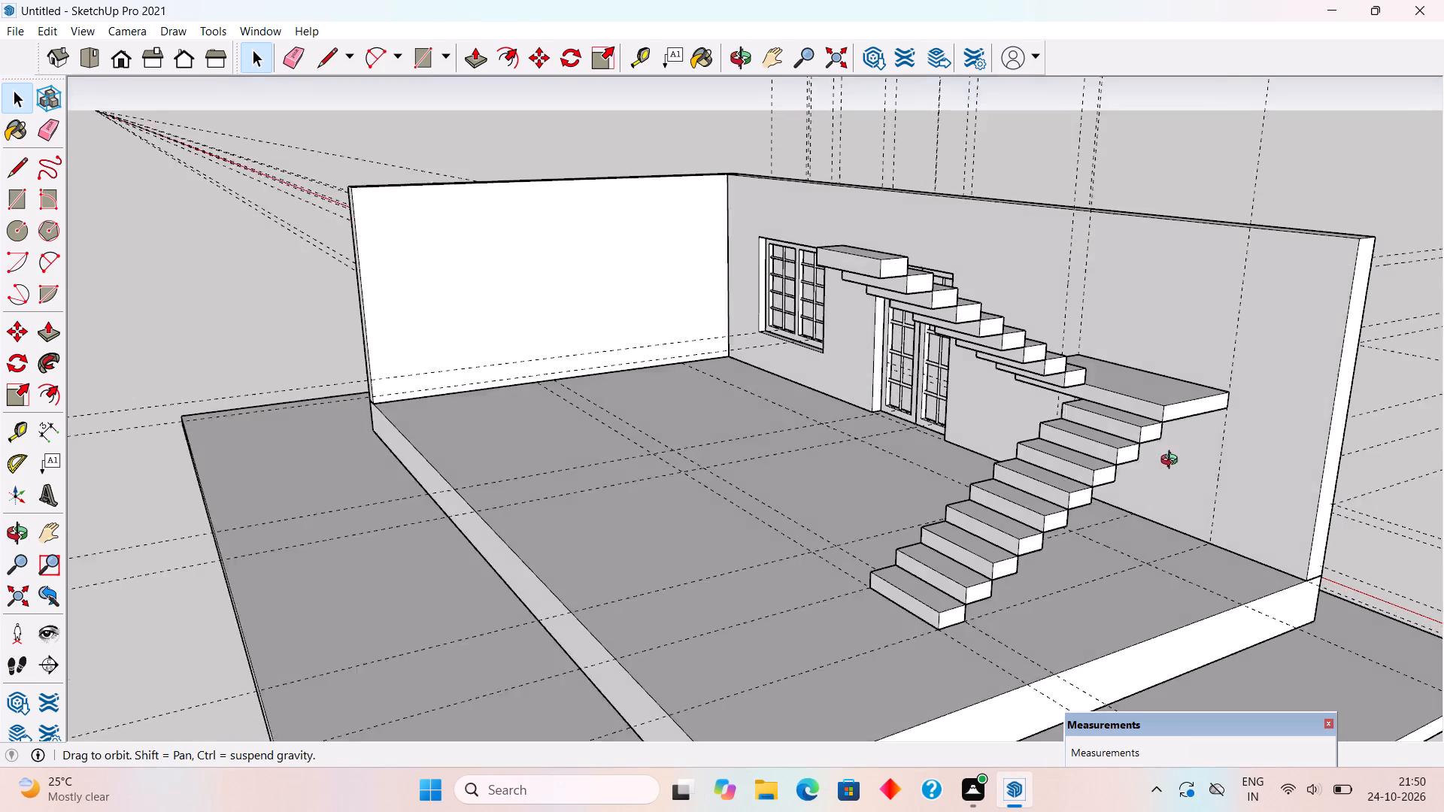
middle_click_drag(1172, 462, 1155, 503)
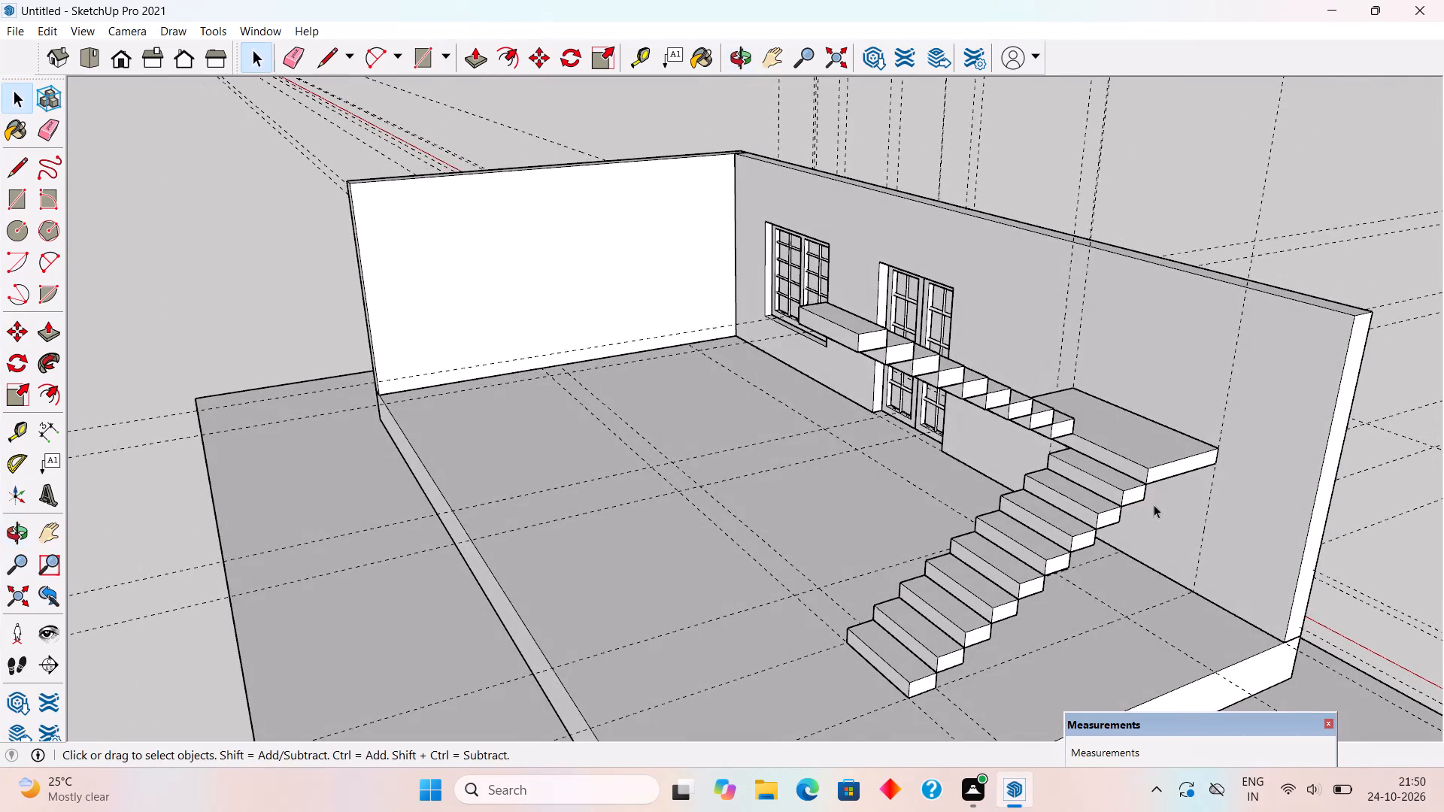
left_click(1000, 597, "ctrl")
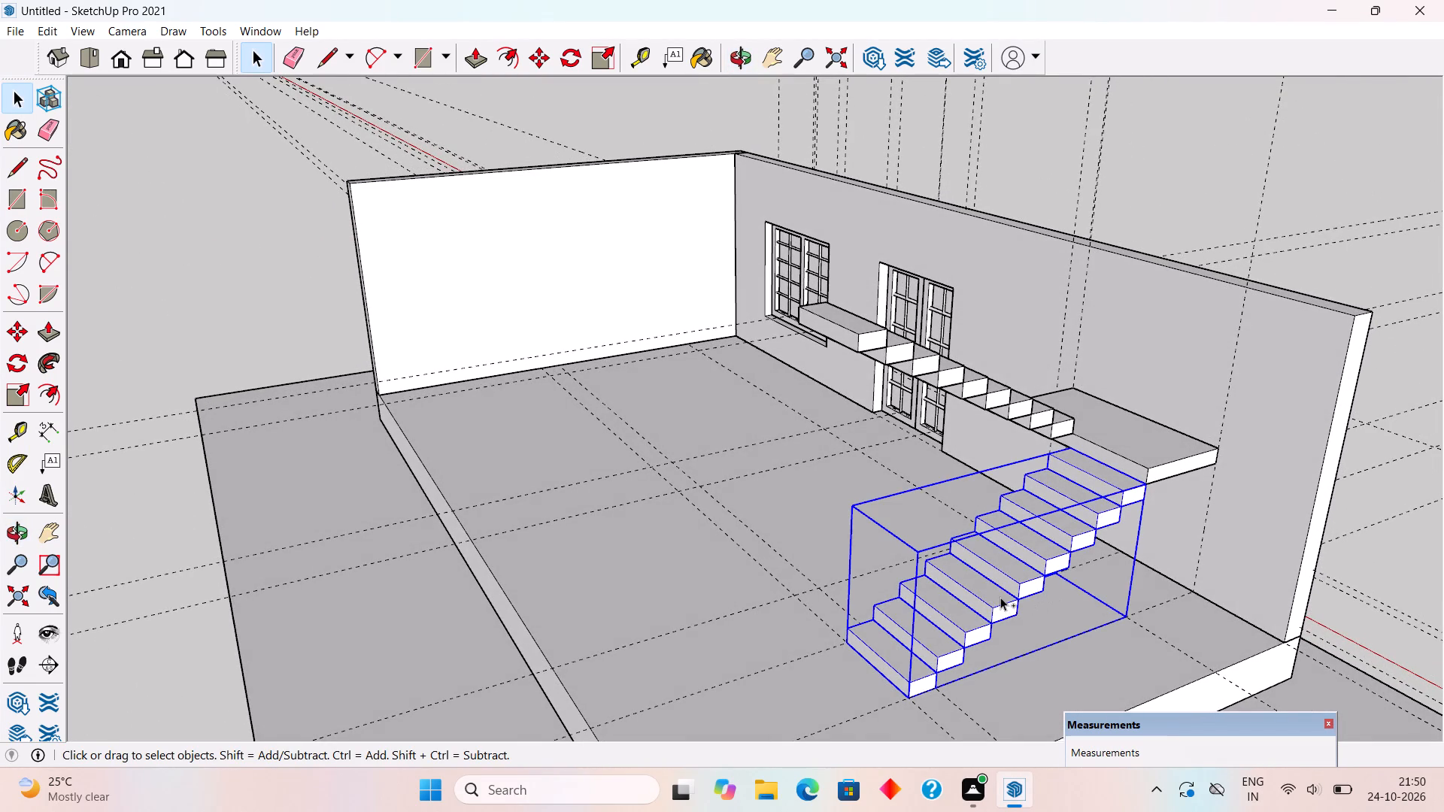
left_click(1155, 450, "ctrl")
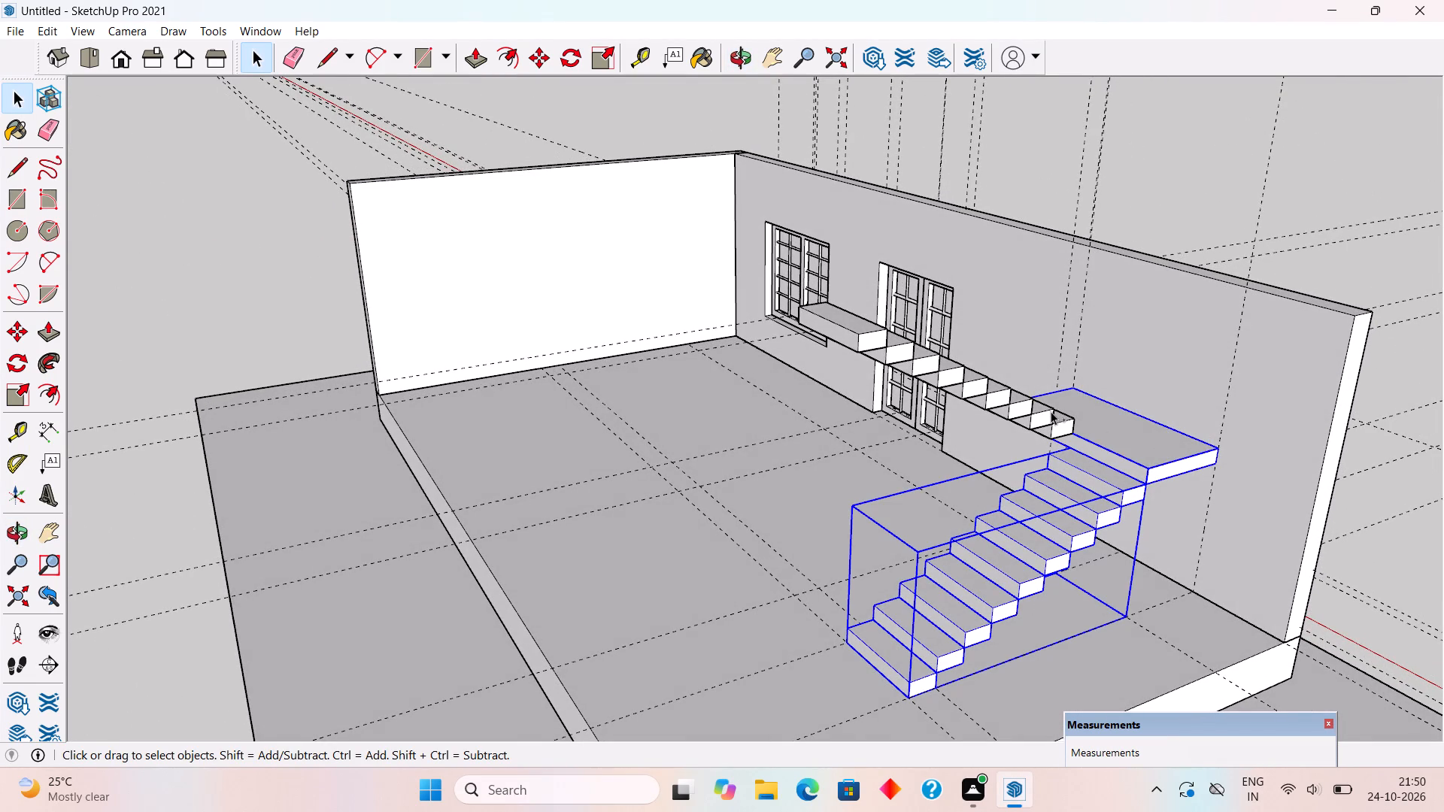
left_click(1051, 411, "ctrl")
right_click(1046, 411, "ctrl")
left_click(1136, 586)
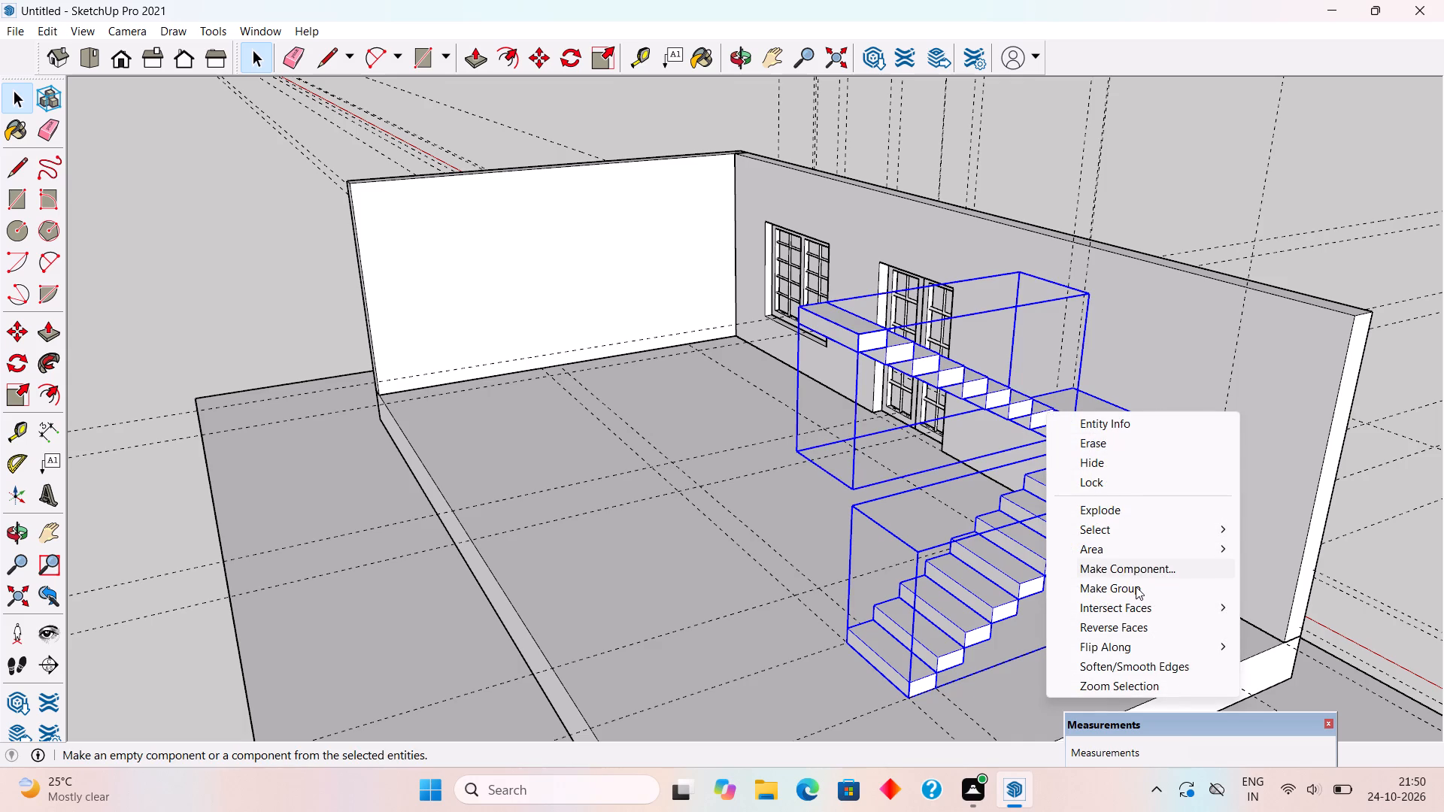
Copy the staircase group 10' straight up from its bottom corner at the front wall to form the next floor's stairs.
scroll(1136, 585, "down", 1)
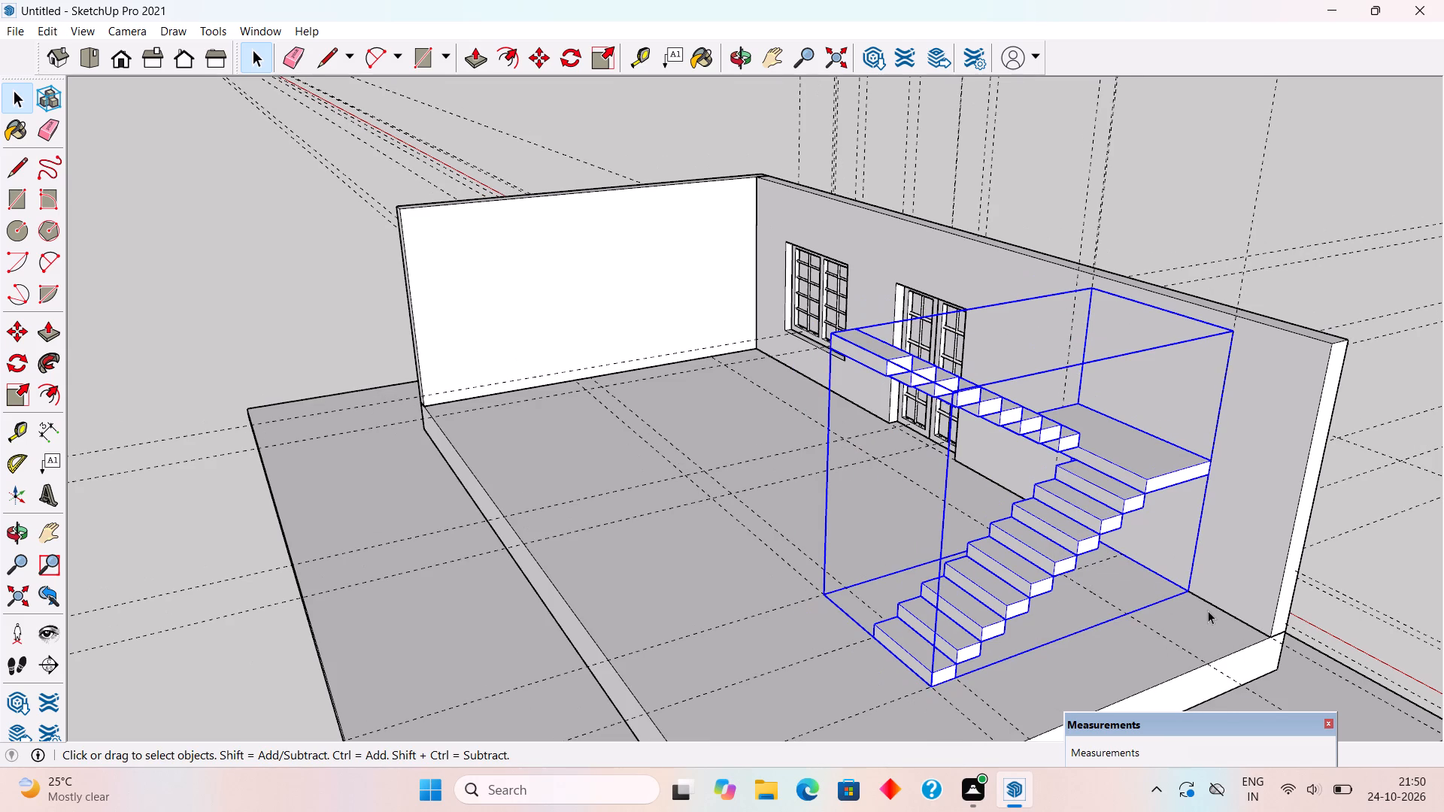
key("m")
left_click(1192, 592)
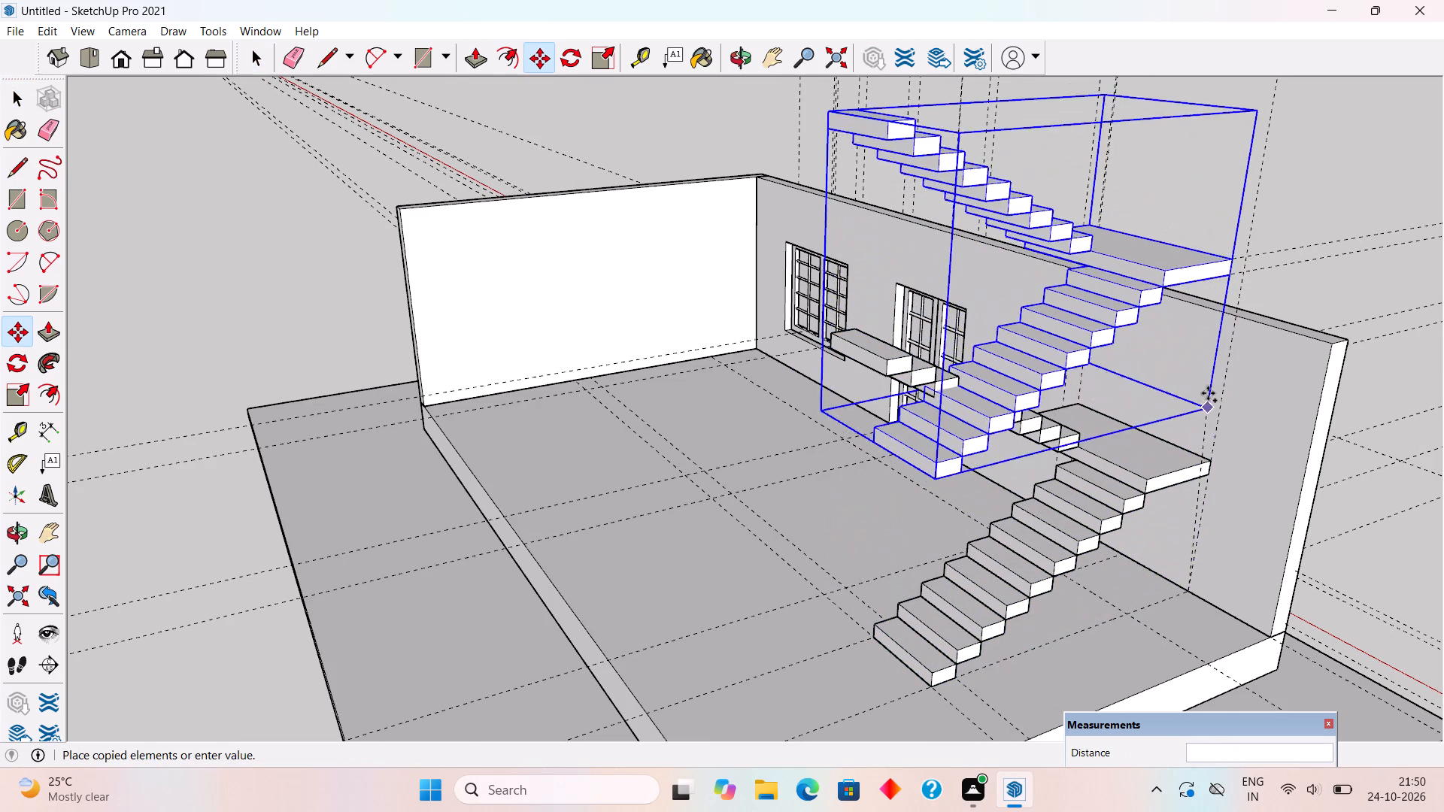
left_click(1227, 318)
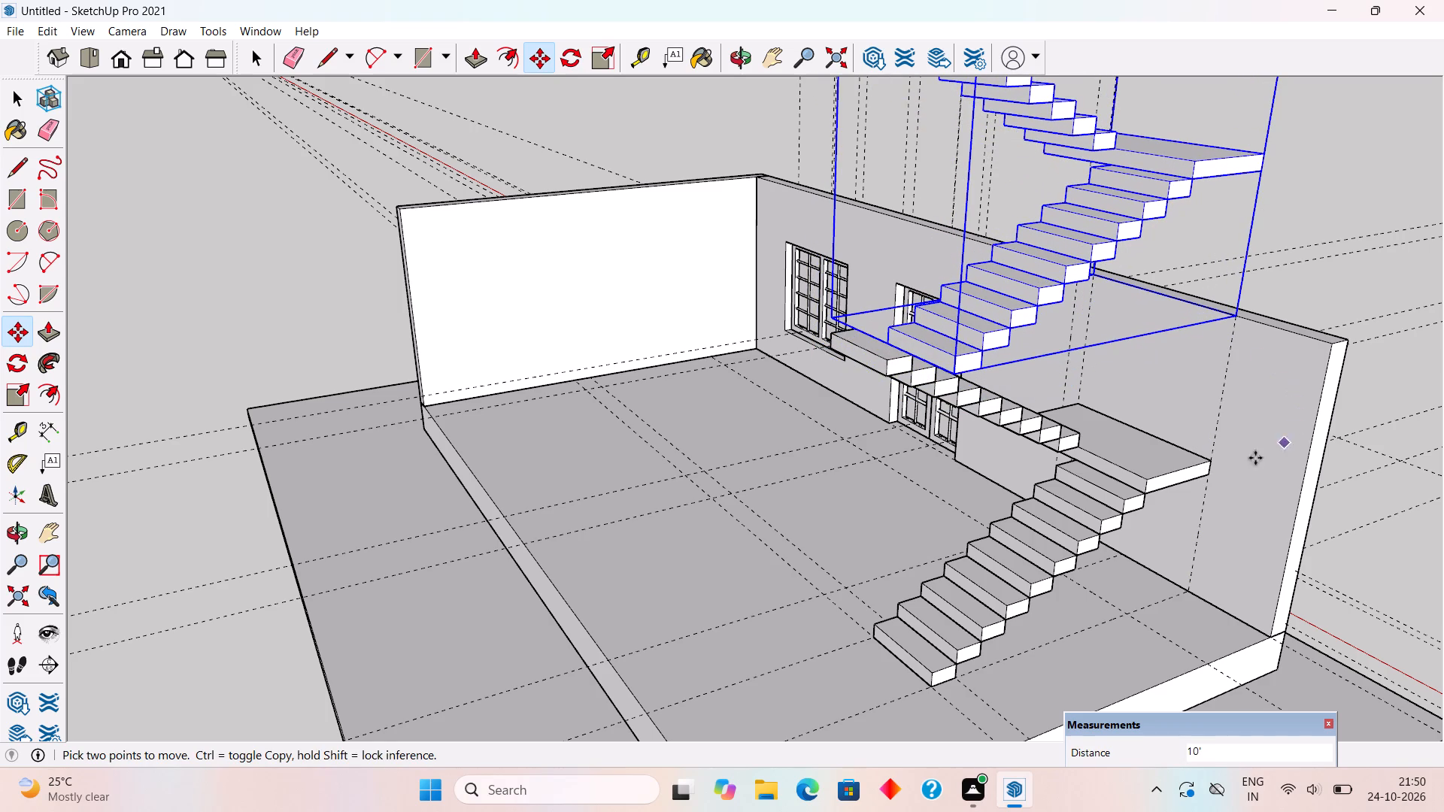
middle_click_drag(984, 538, 1221, 547)
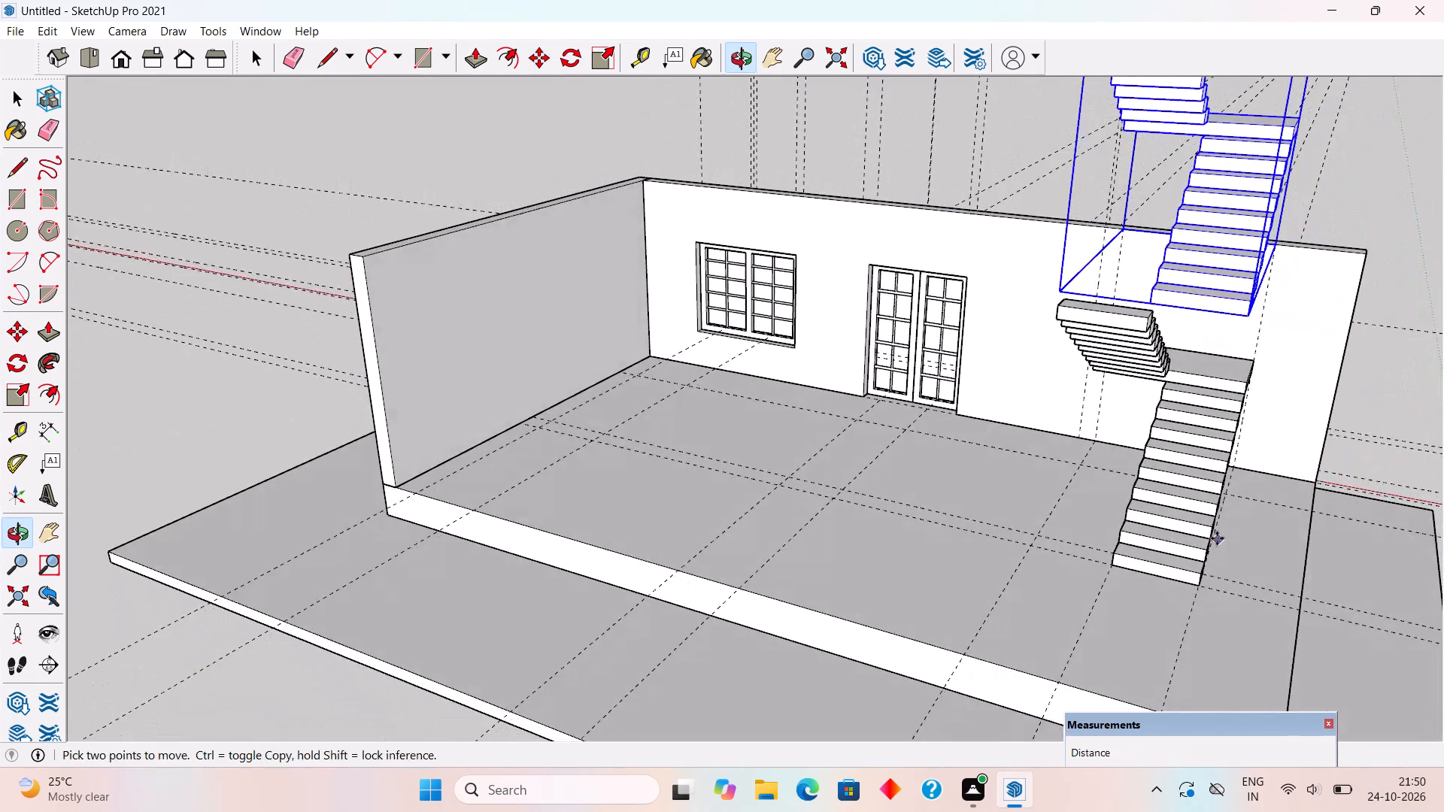
key("space")
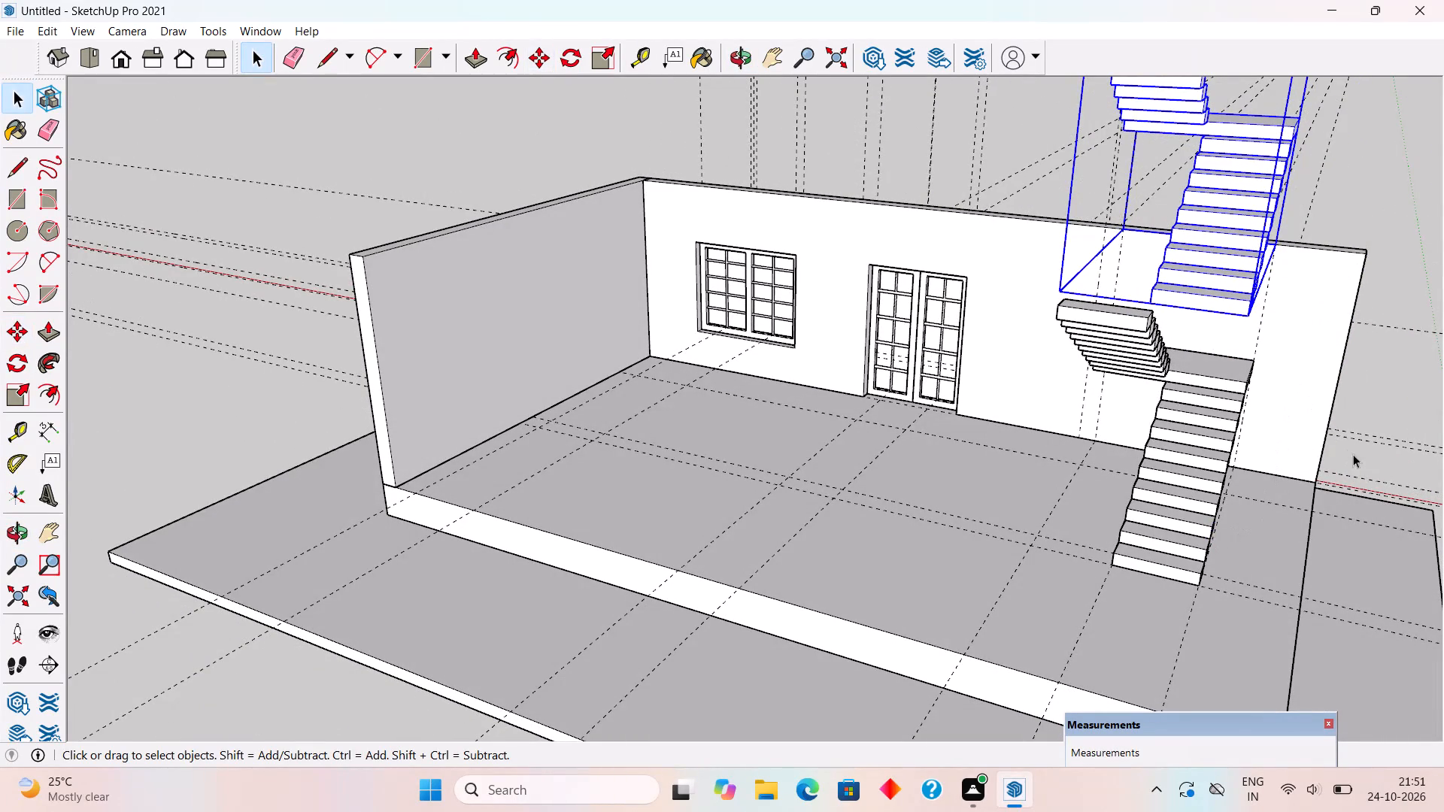
left_click(1376, 344)
Shorten the side wall near the window by pushing its free end face 8' toward the front wall.
scroll(1298, 419, "down", 3)
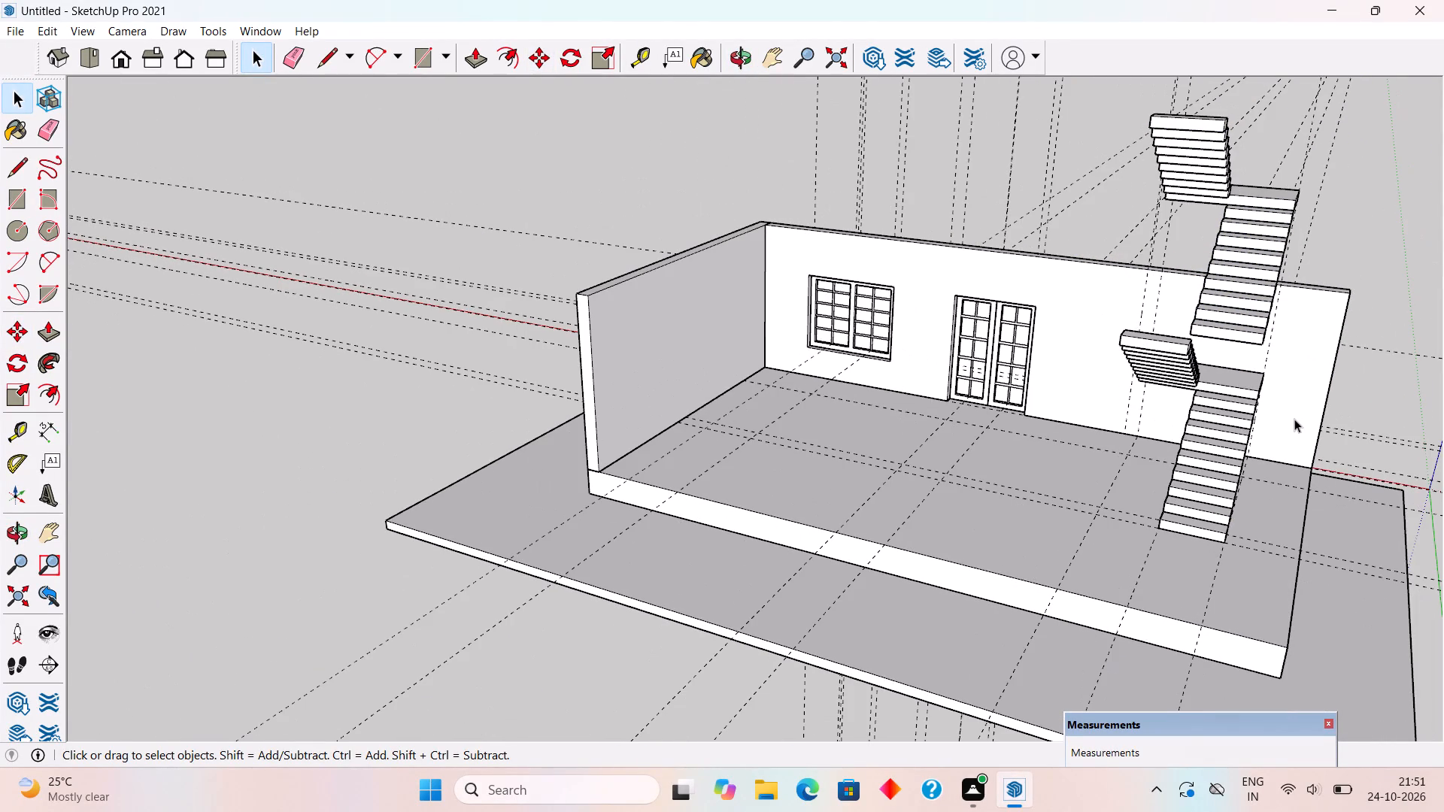
middle_click_drag(1278, 419, 1337, 462)
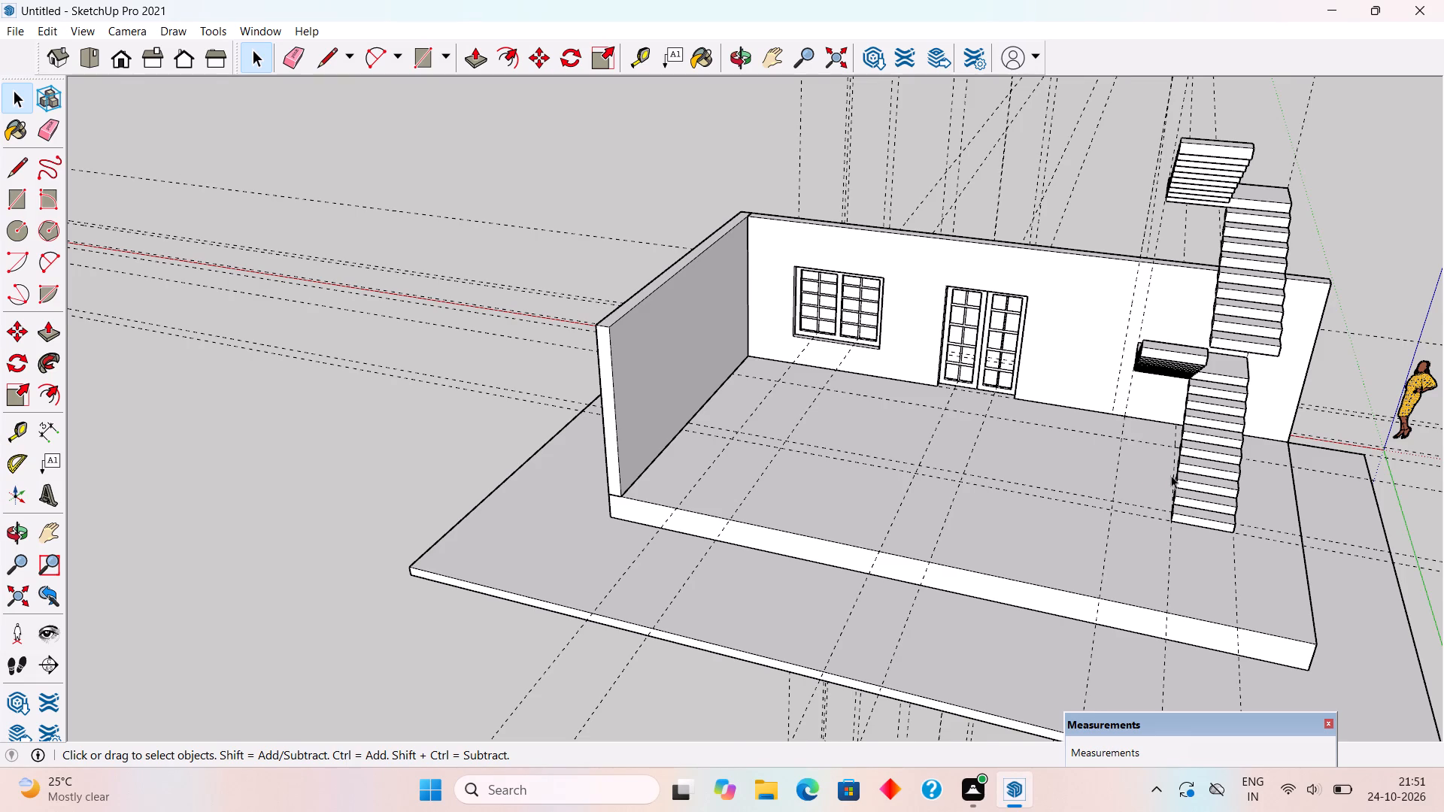
middle_click_drag(1164, 483, 1174, 487)
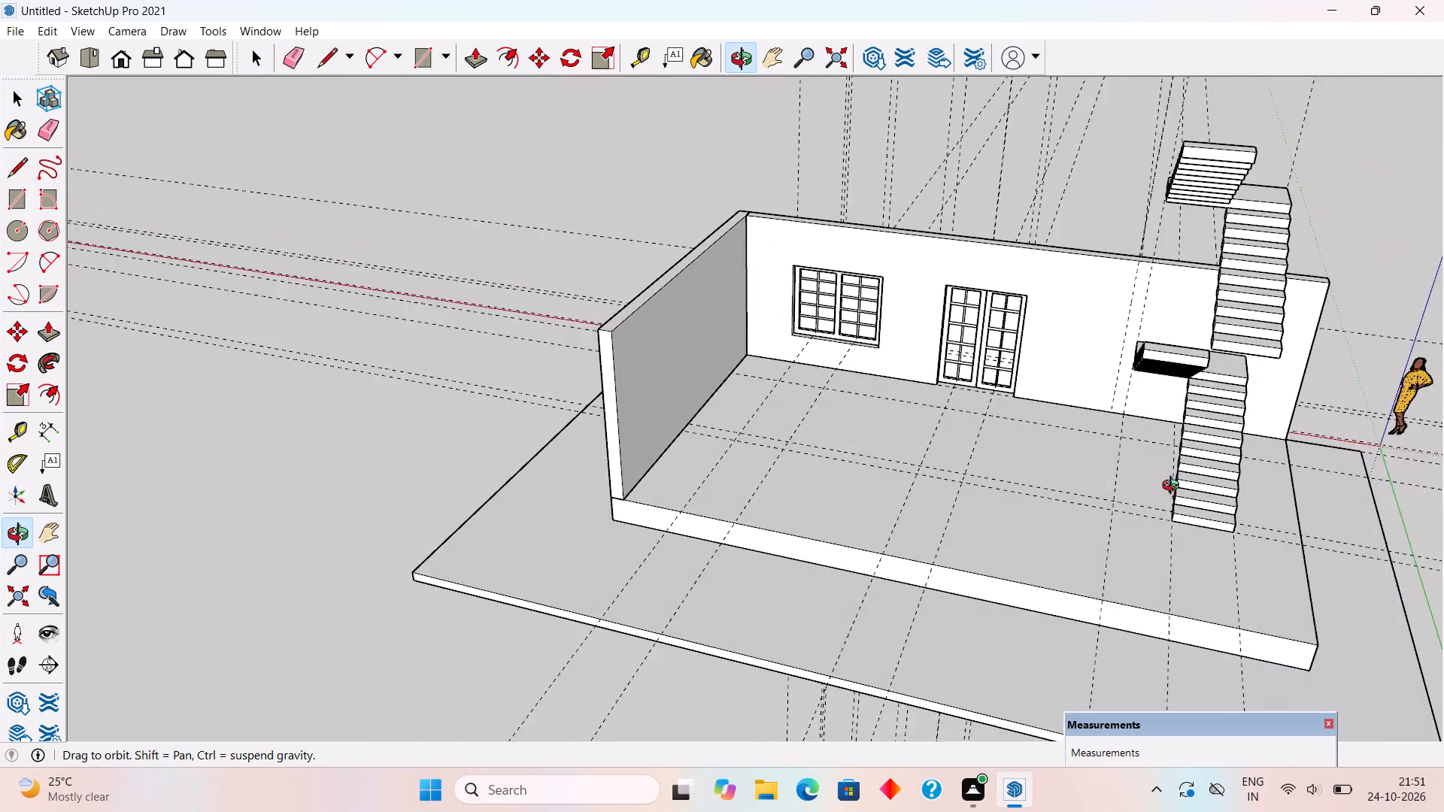
middle_click_drag(1174, 487, 1443, 604)
middle_click_drag(1017, 483, 935, 531)
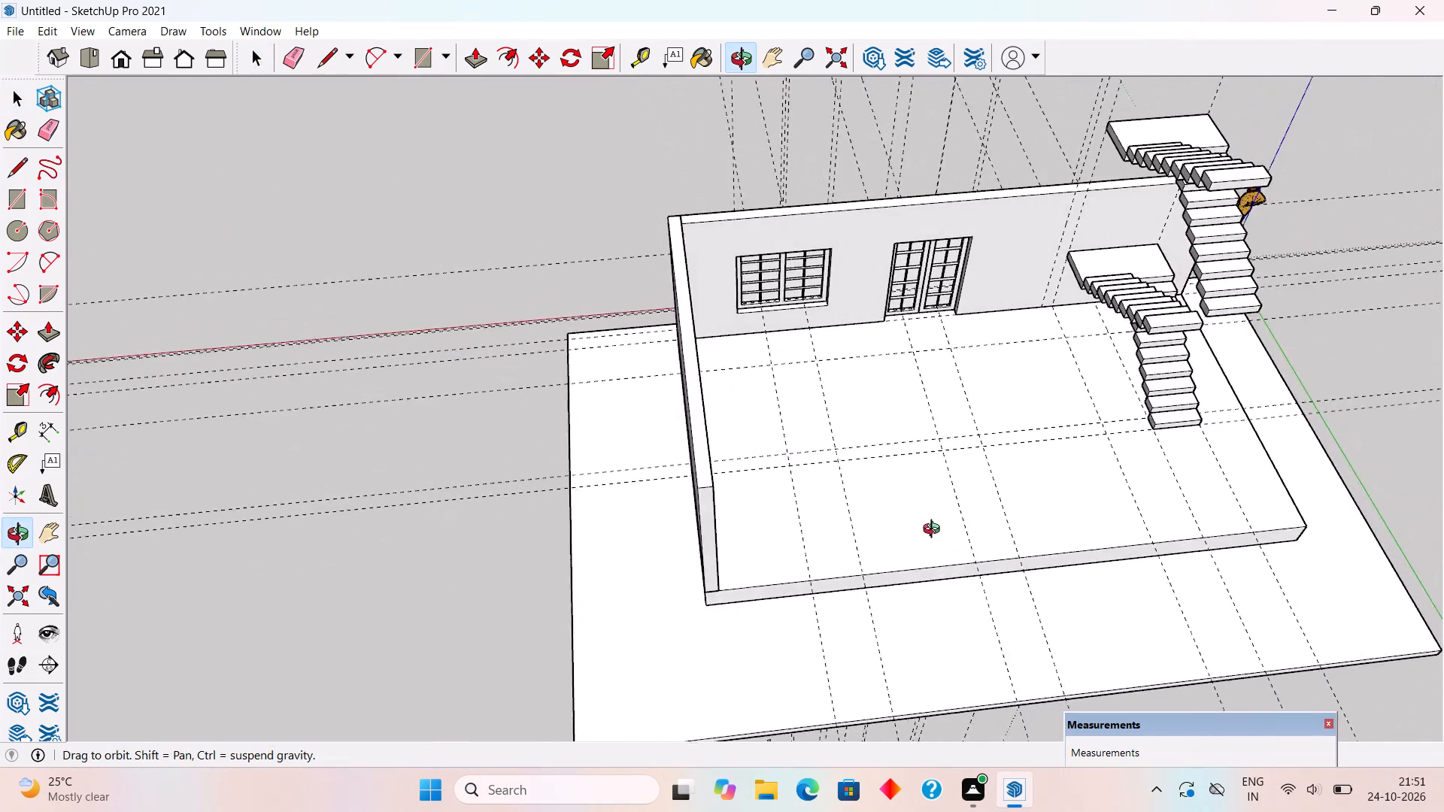
middle_click_drag(935, 531, 887, 522)
scroll(690, 544, "up", 2)
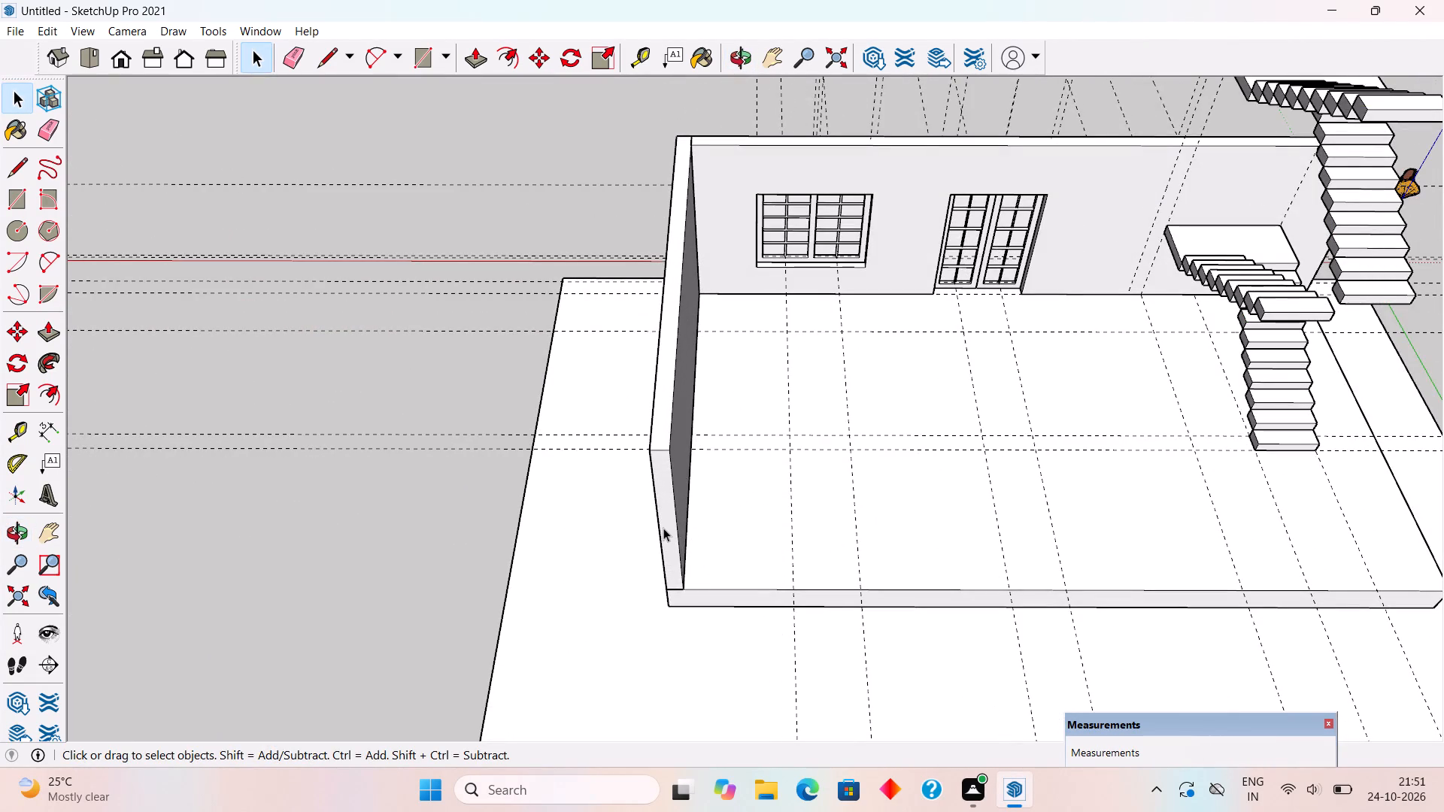
triple_click(663, 528)
key("p")
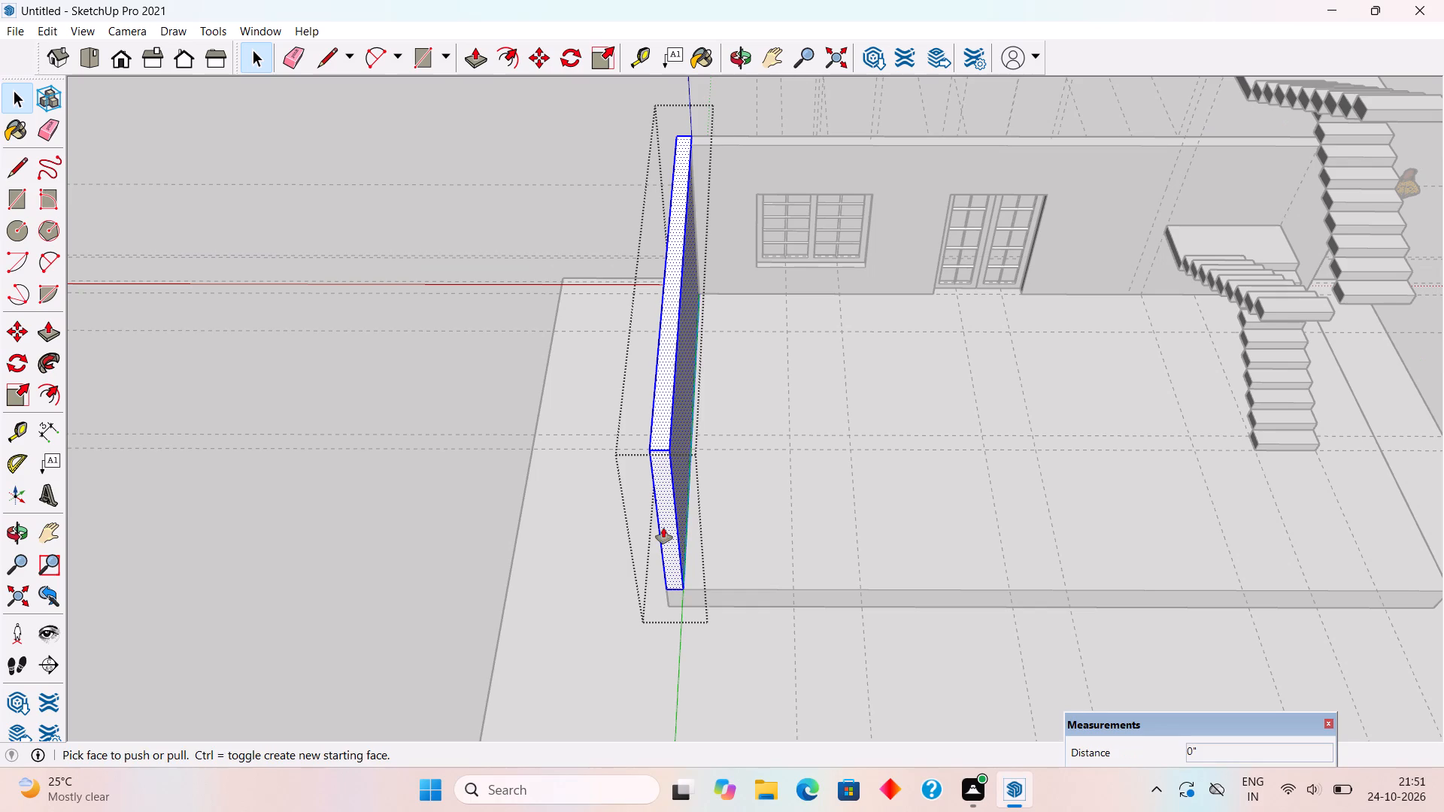
left_click(663, 528)
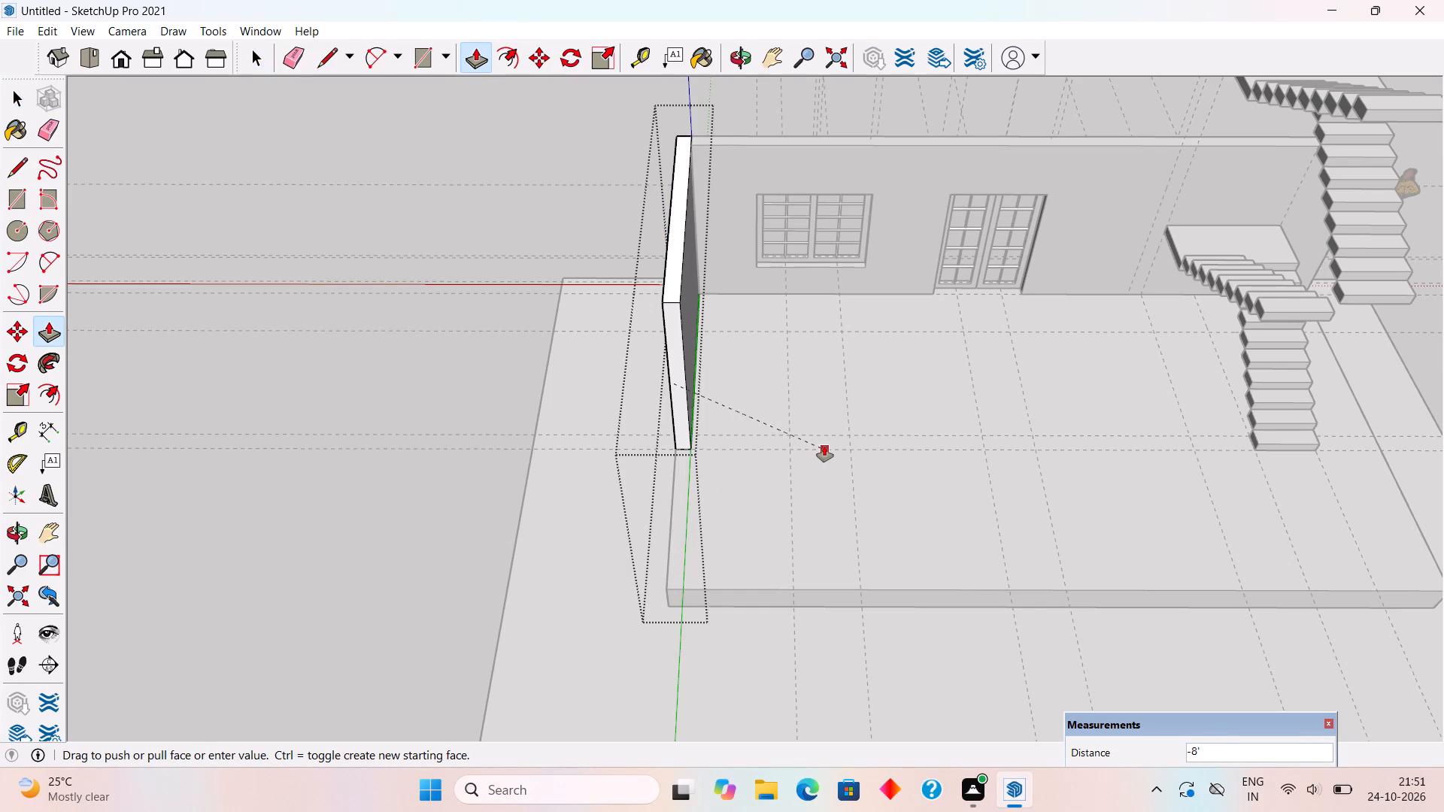
left_click(825, 445)
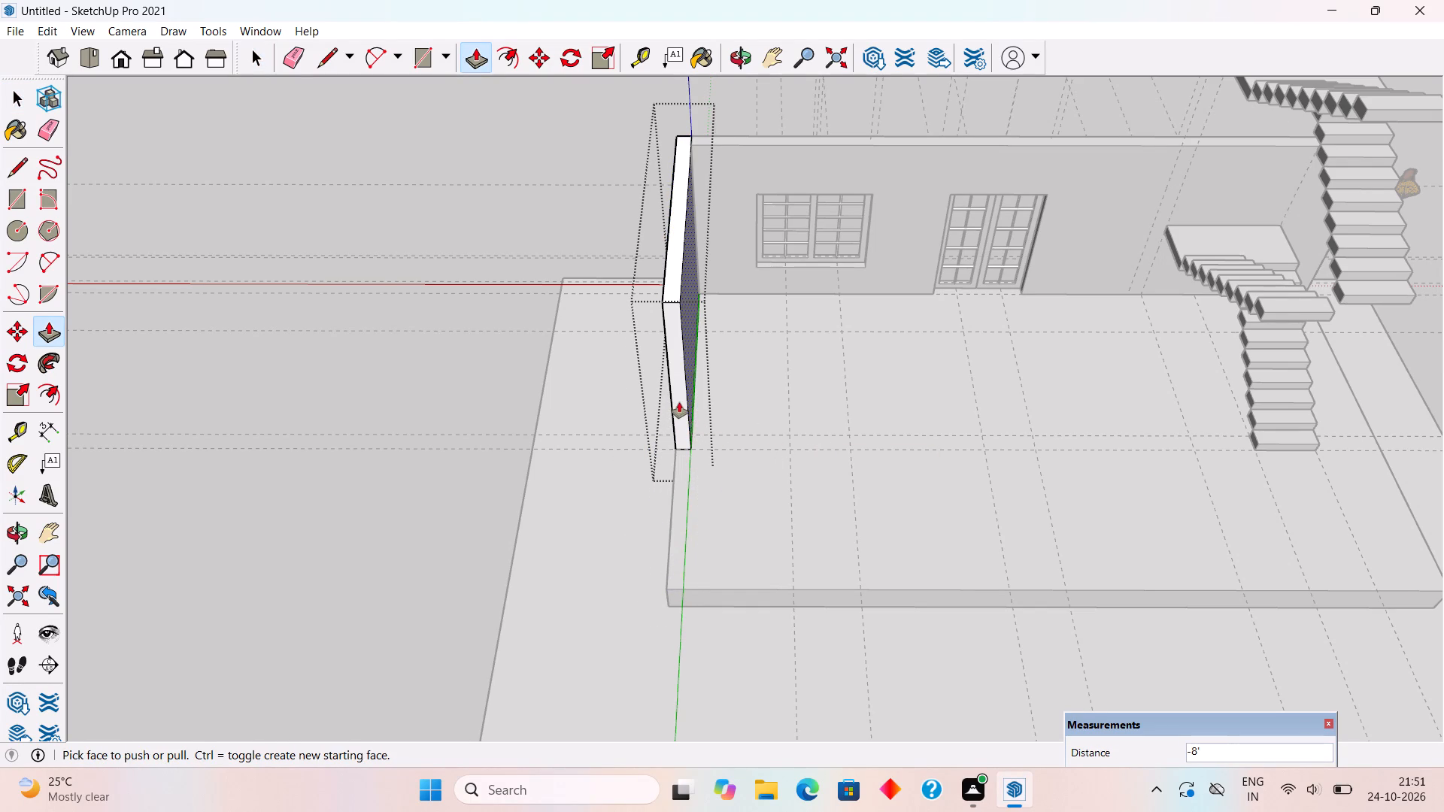
Extend the side wall near the window by pulling its free end face 3' away from the front wall.
left_click(679, 402)
type("3'")
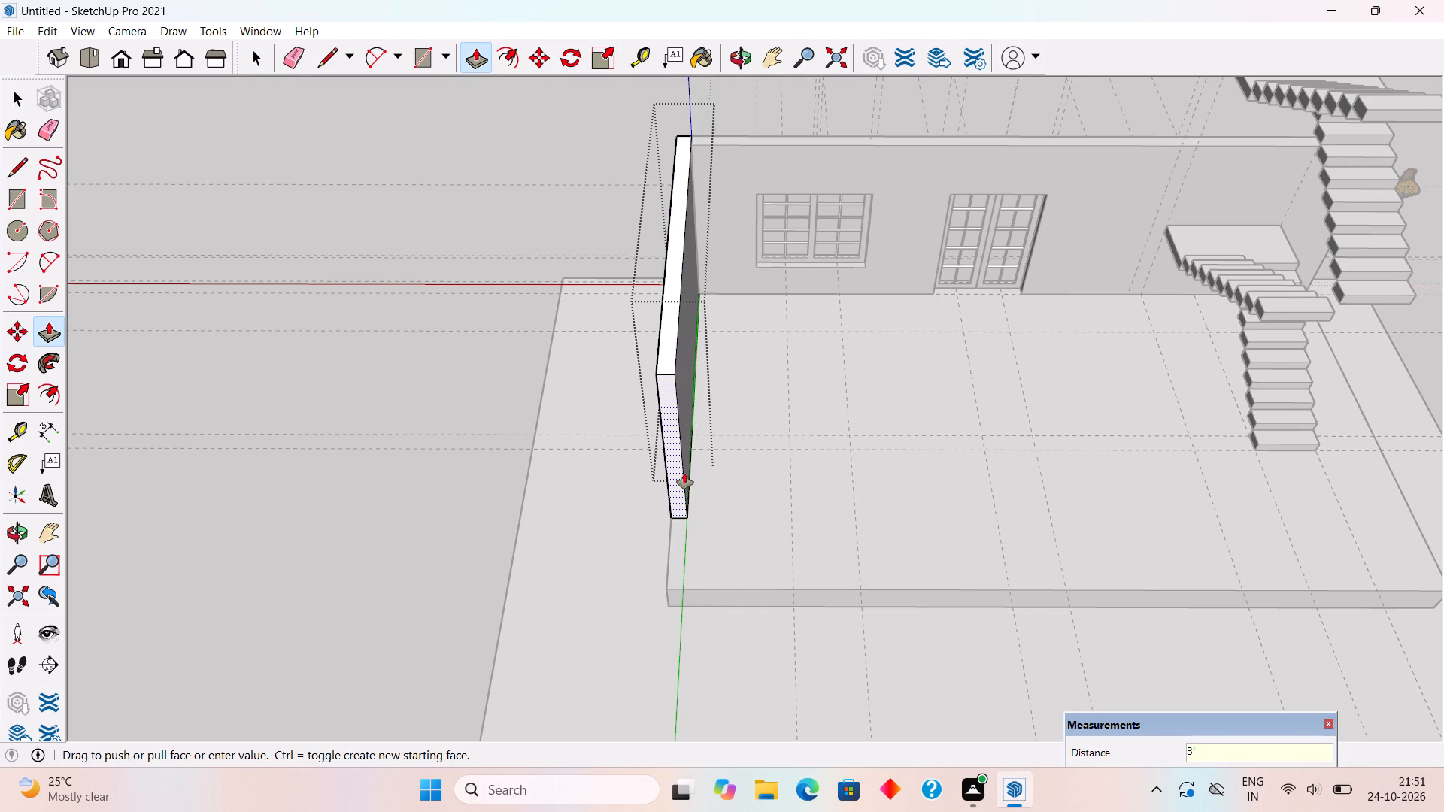
key("Return")
key("space")
left_click(459, 390)
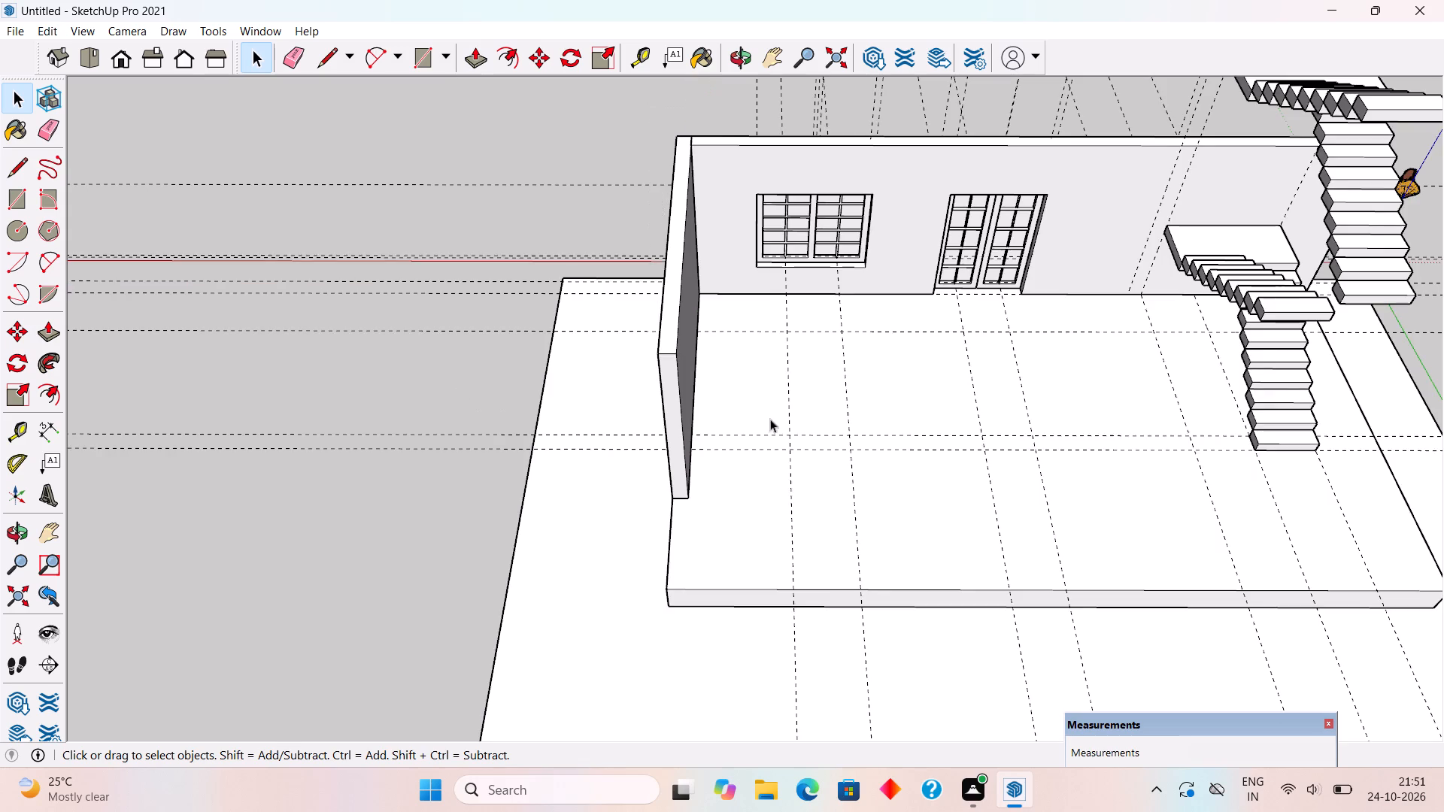
Examine the stacked staircases, the front wall and the side wall from several angles.
middle_click_drag(796, 425, 413, 353)
scroll(413, 351, "down", 2)
middle_click_drag(713, 425, 587, 383)
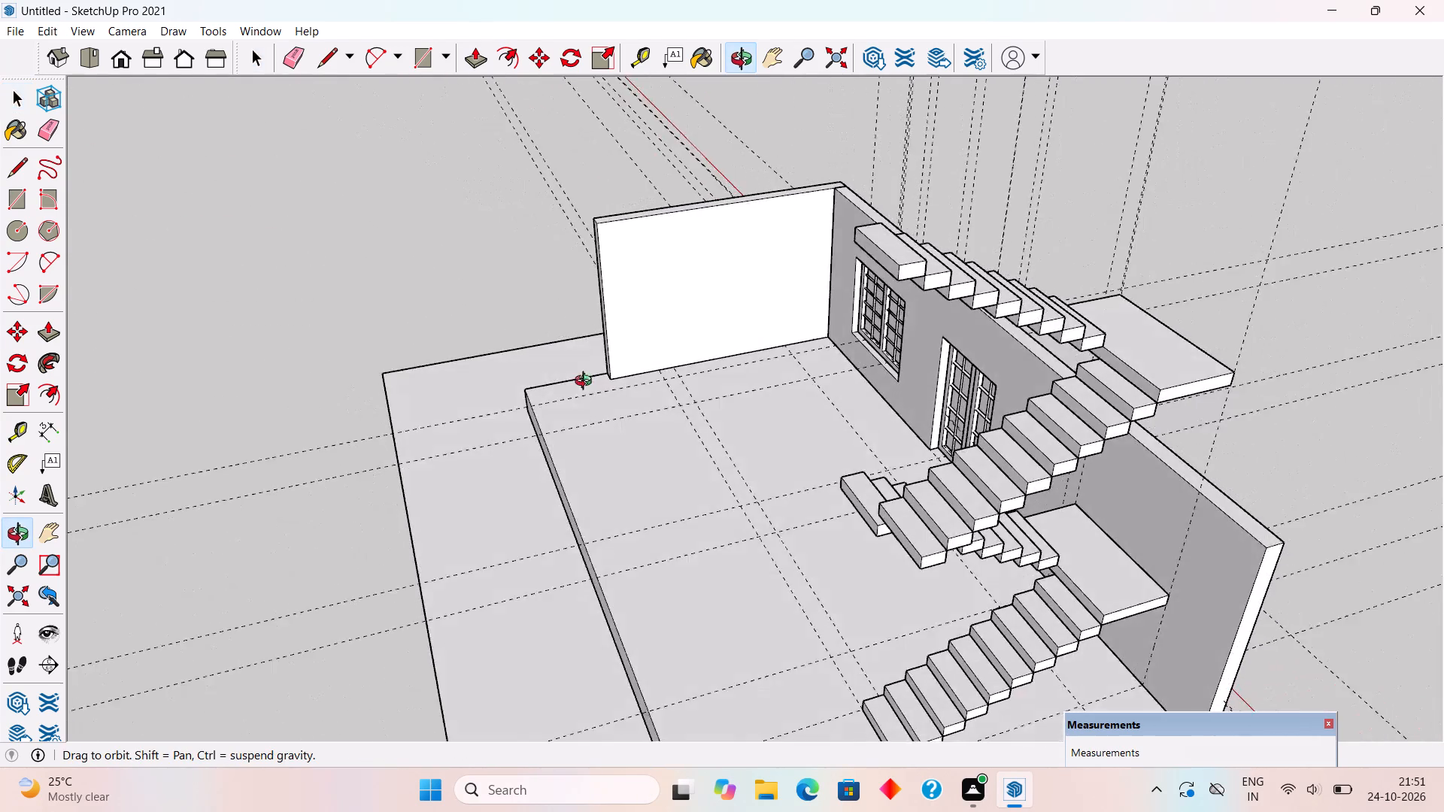
middle_click_drag(587, 383, 560, 391)
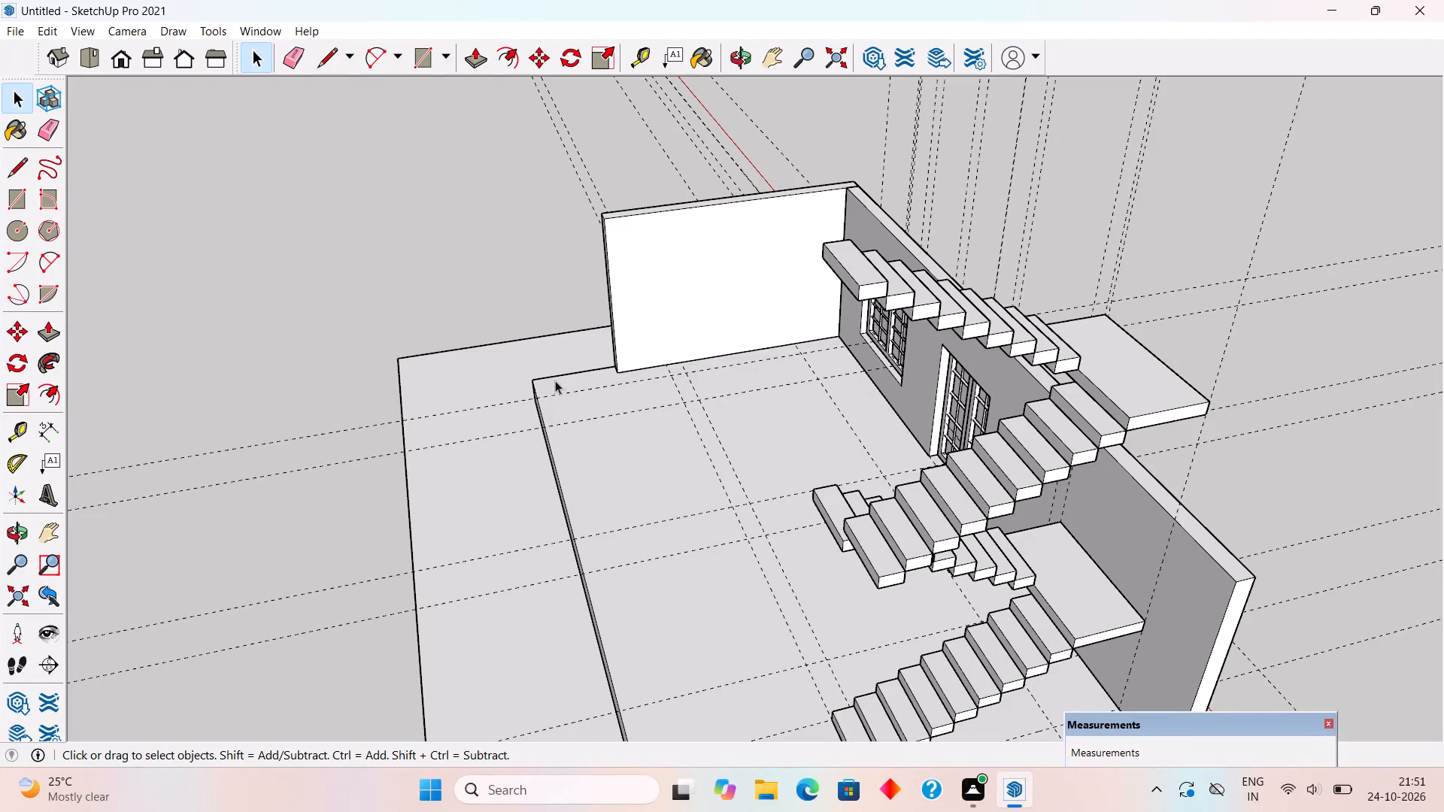
scroll(555, 380, "down", 2)
scroll(660, 489, "down", 1)
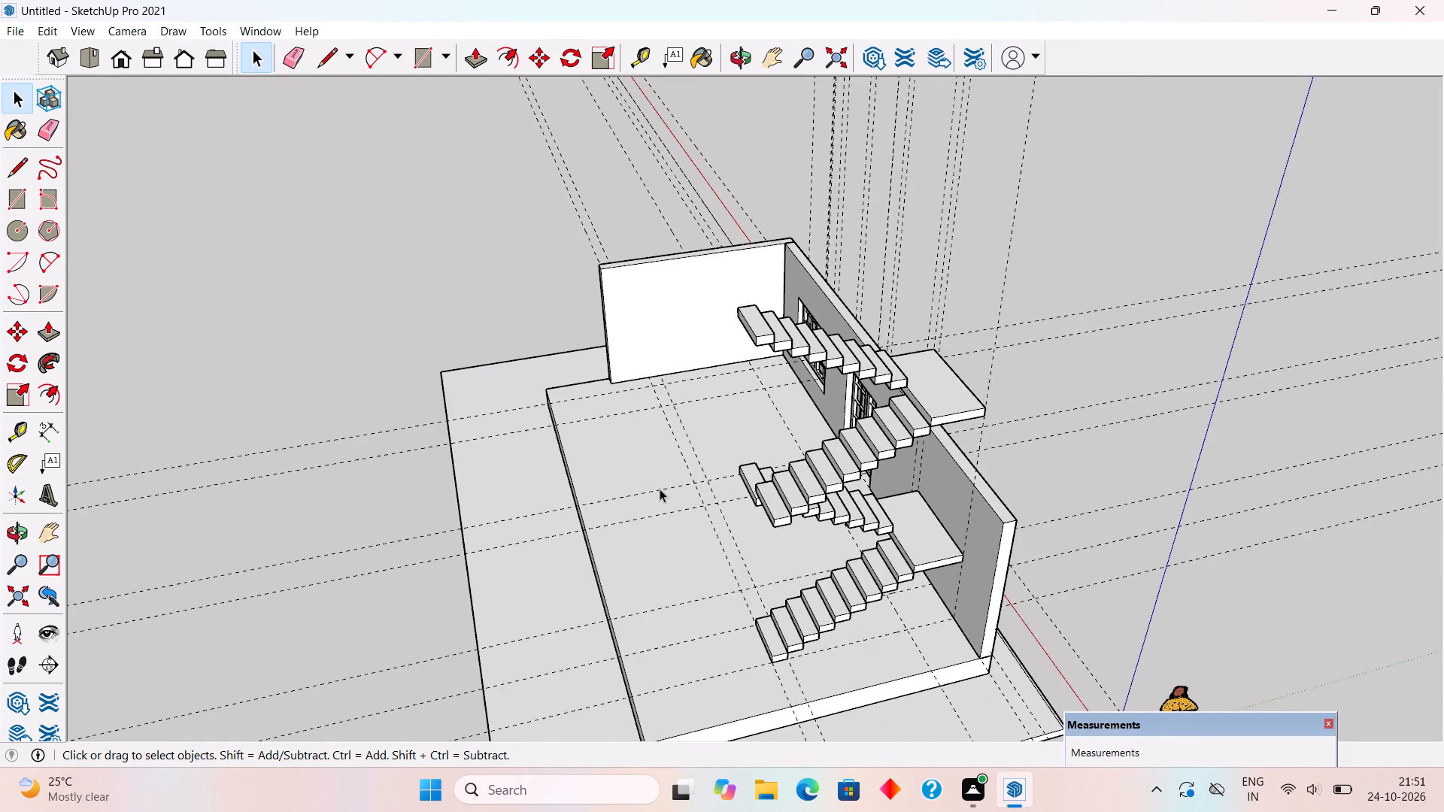
scroll(659, 489, "up", 2)
middle_click_drag(797, 480, 563, 401)
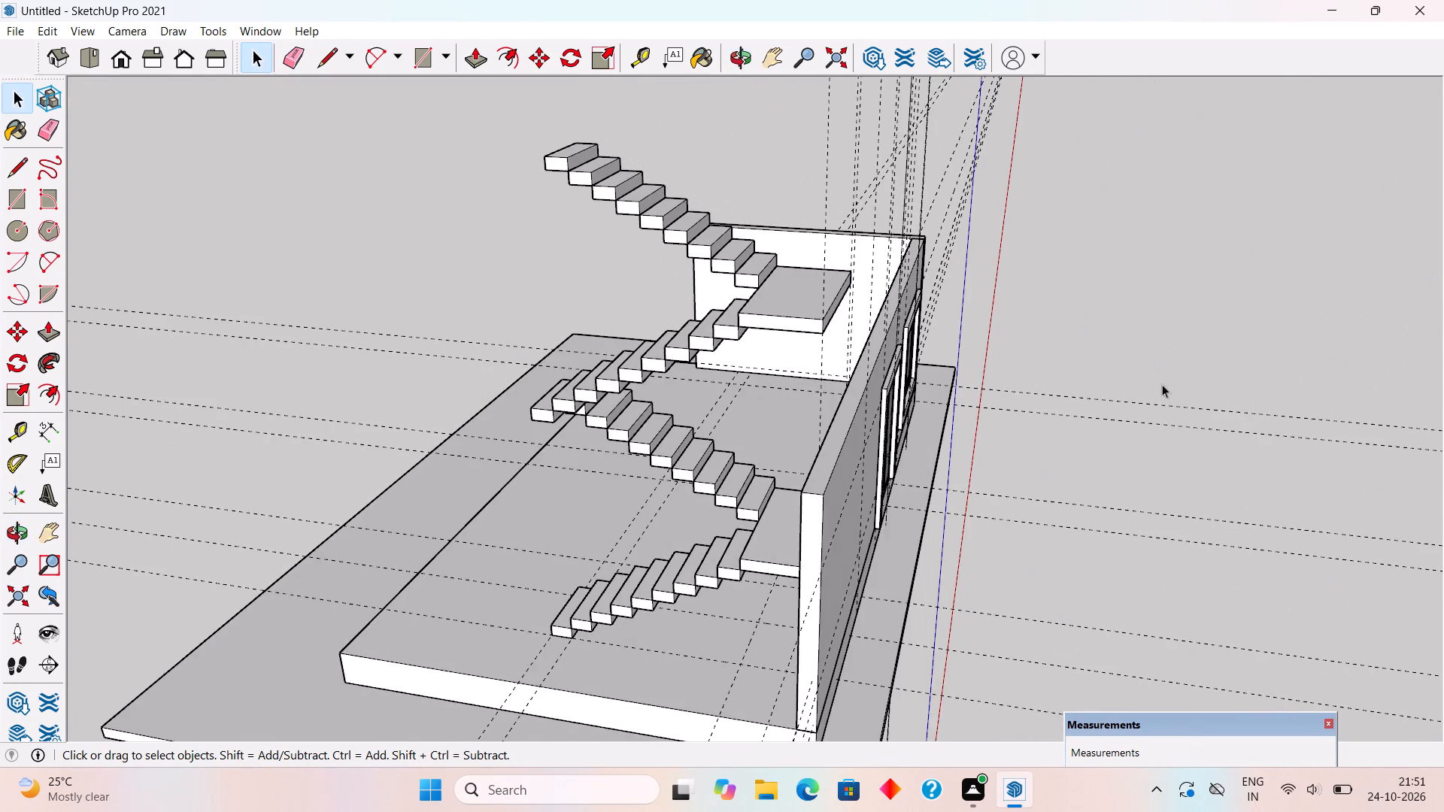
middle_click_drag(1012, 377, 885, 401)
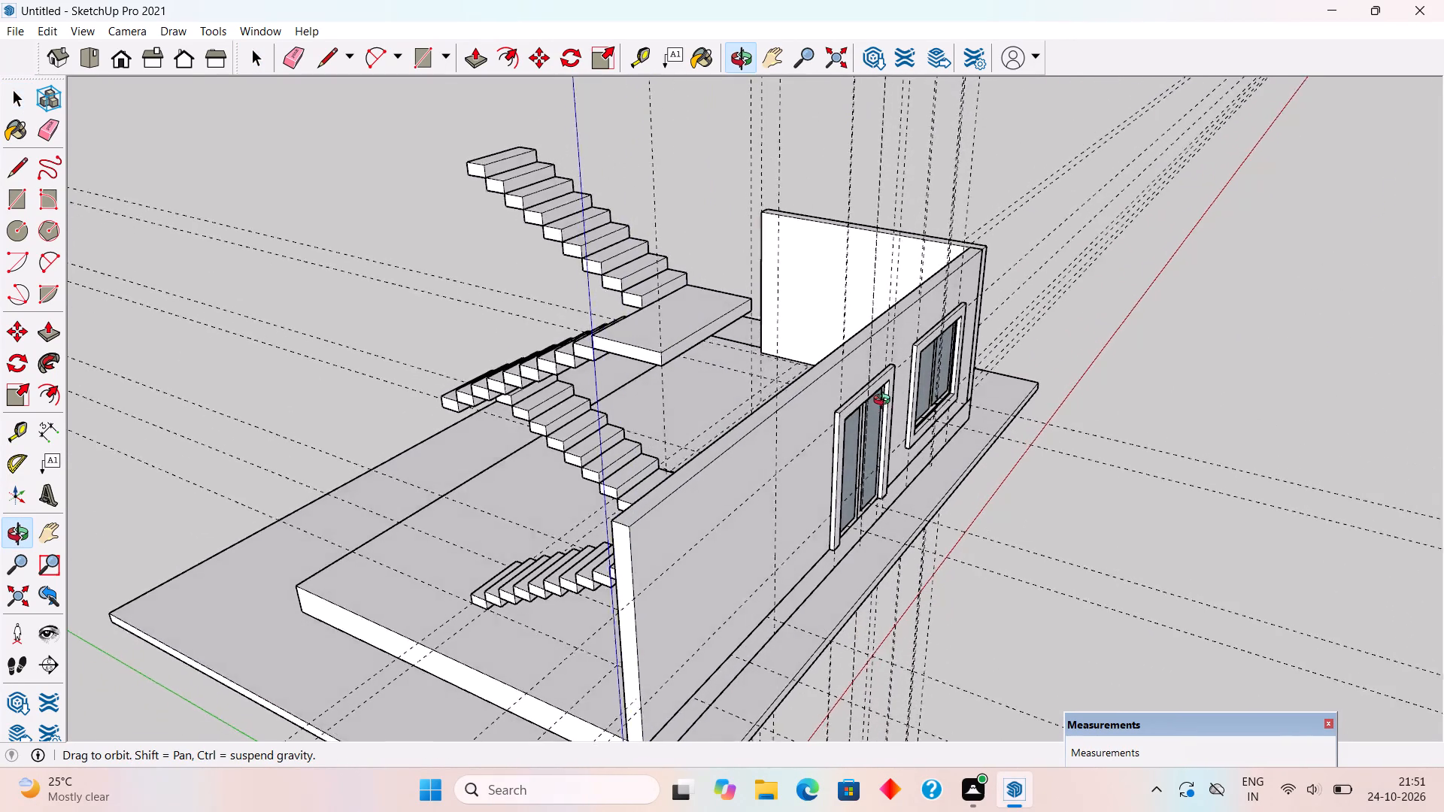
middle_click_drag(885, 401, 942, 467)
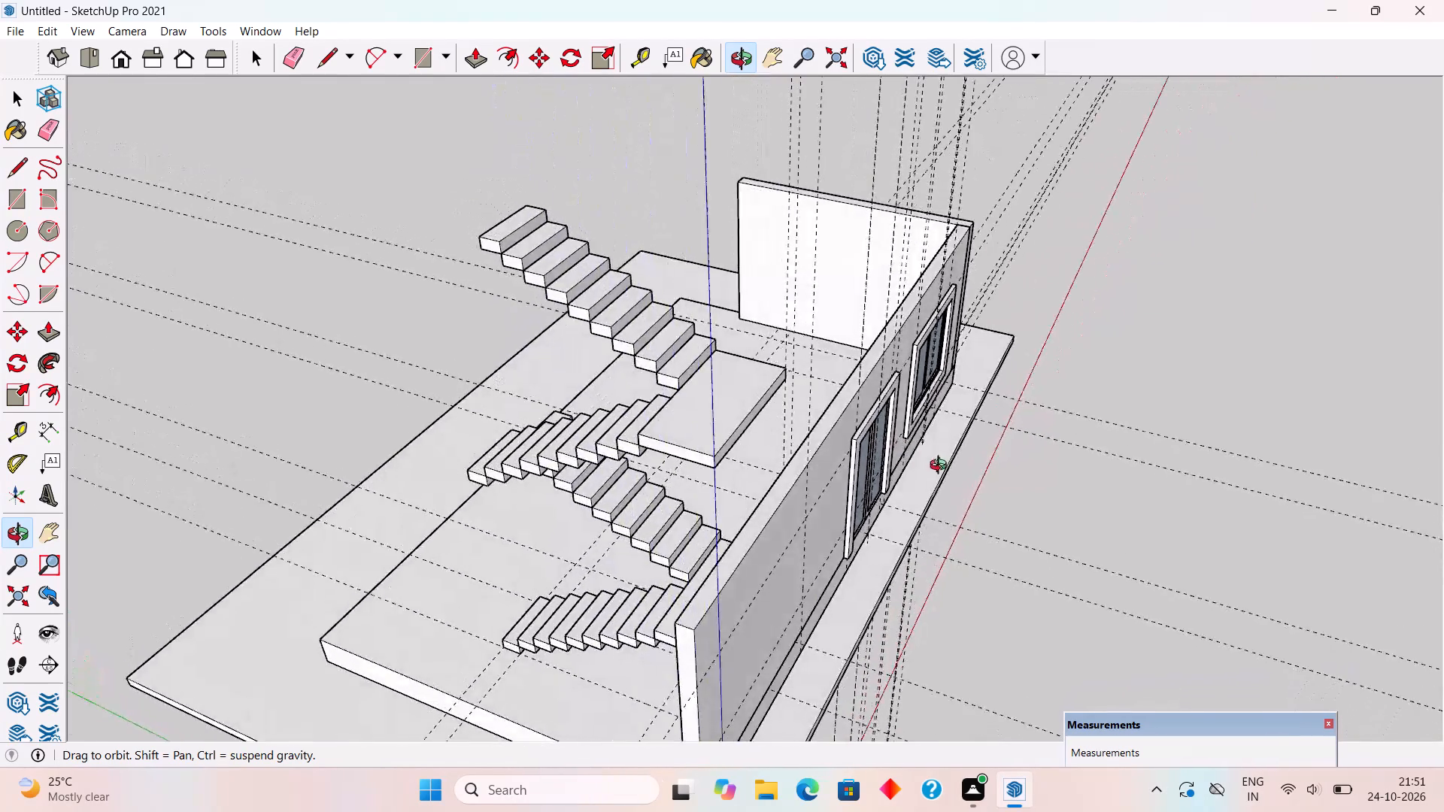
middle_click_drag(942, 467, 1201, 555)
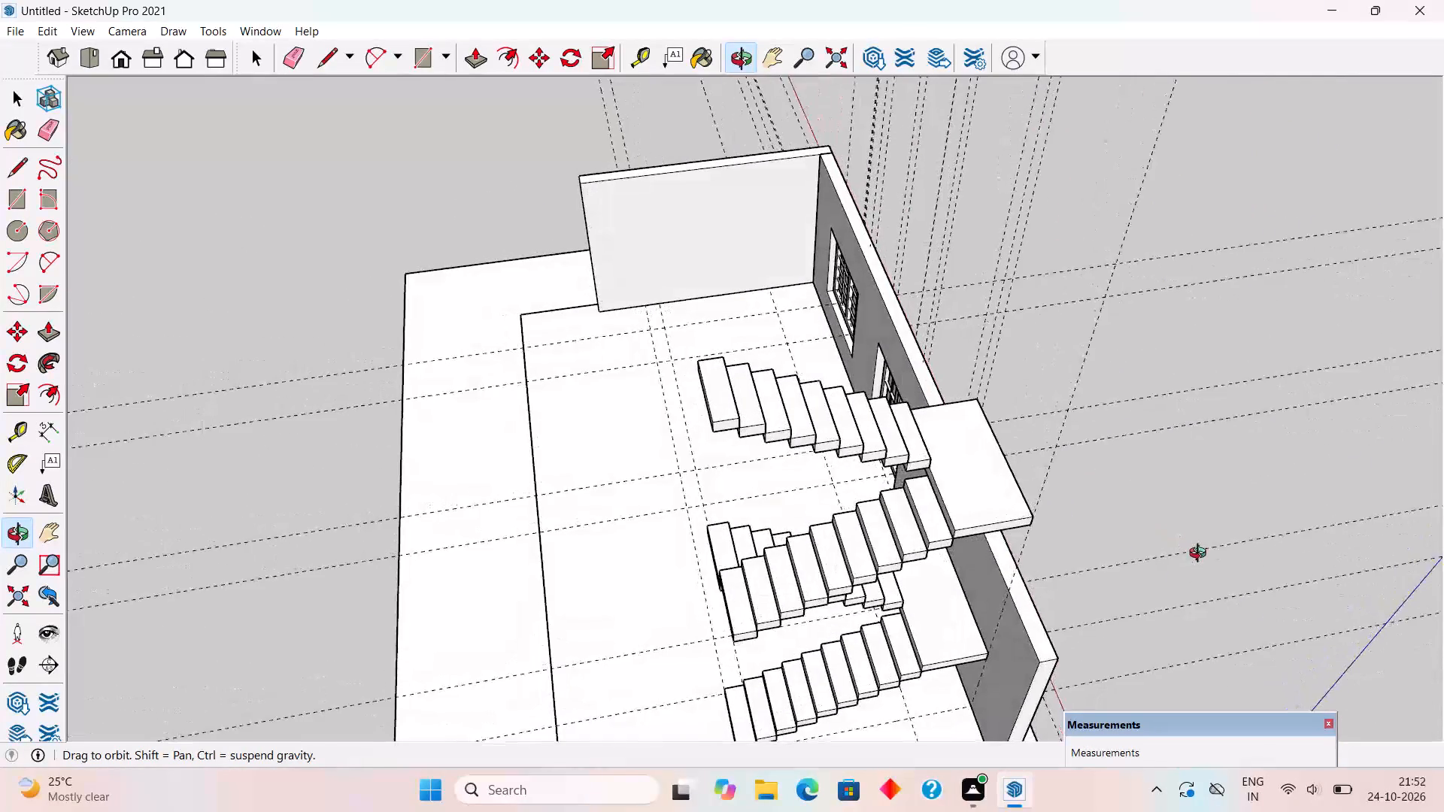
middle_click_drag(1201, 555, 1203, 555)
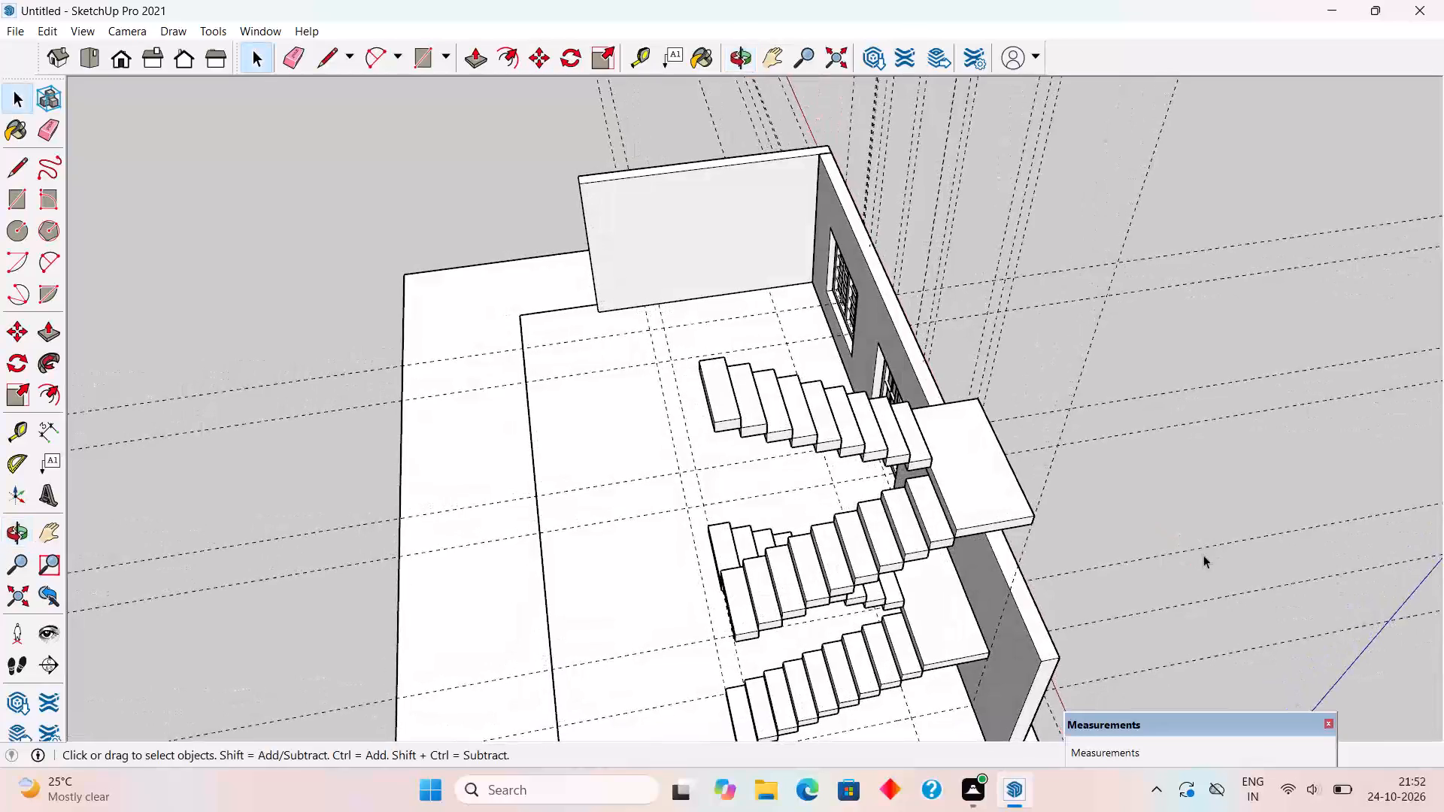
scroll(1208, 555, "up", 3)
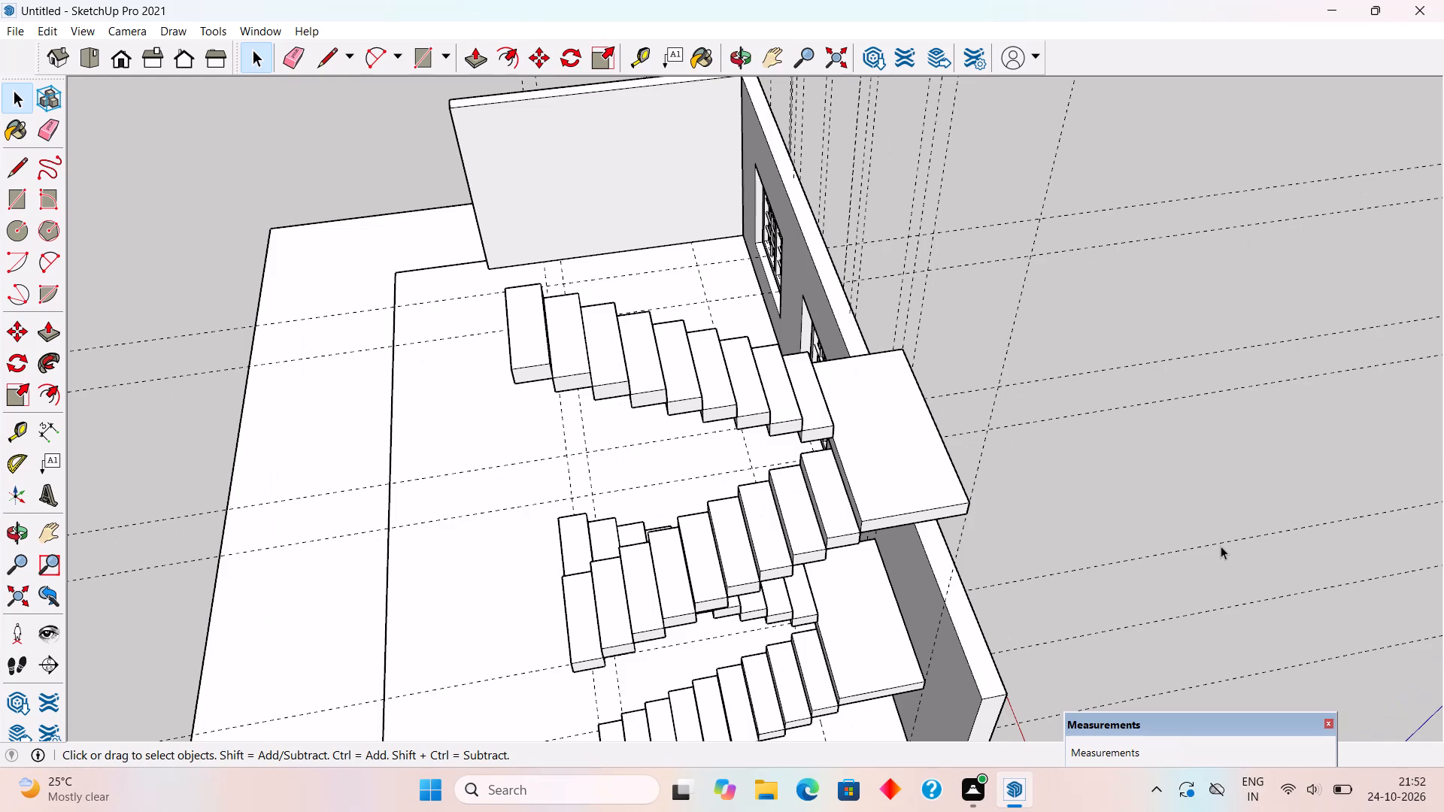
scroll(1223, 536, "up", 2)
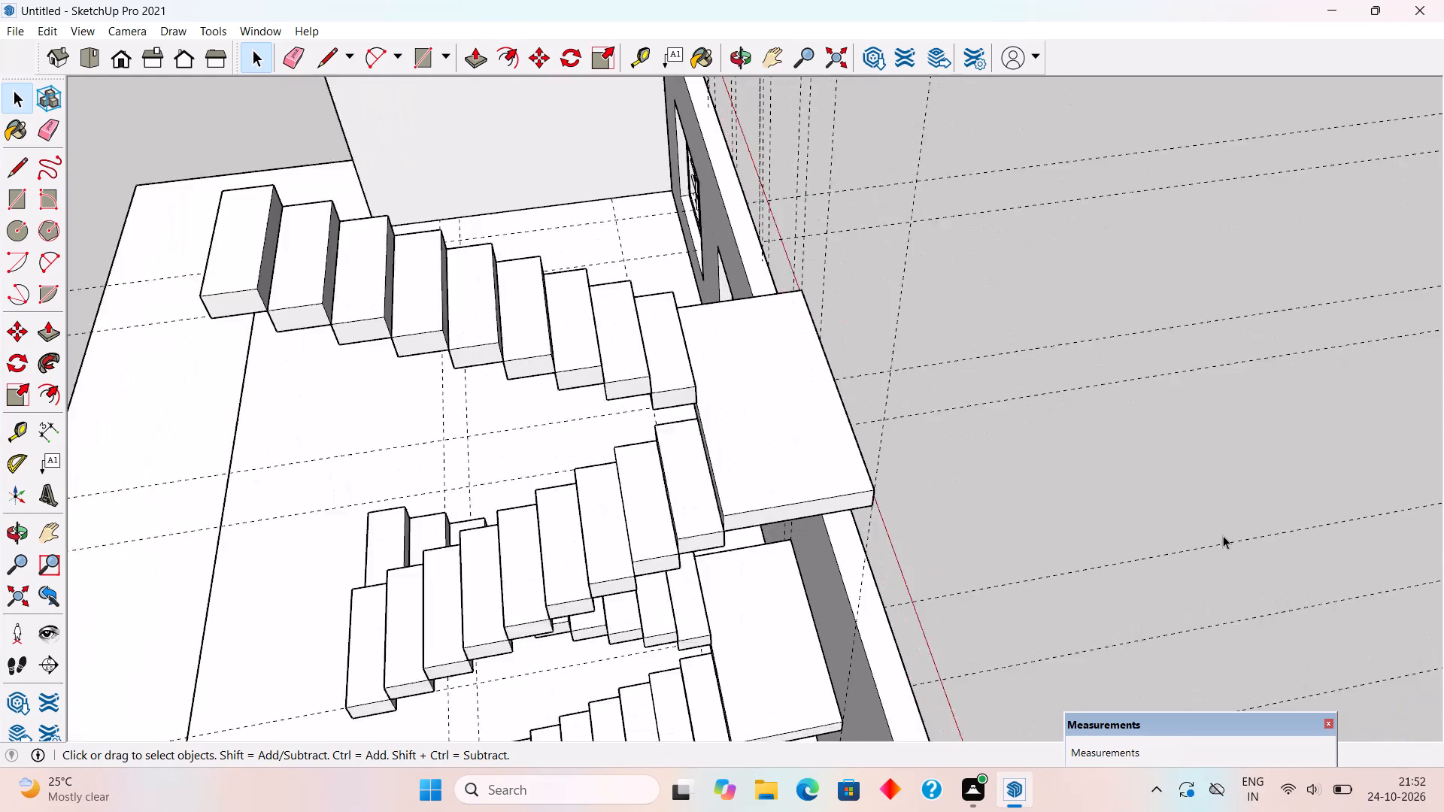
scroll(1223, 535, "up", 2)
middle_click_drag(981, 488, 996, 334)
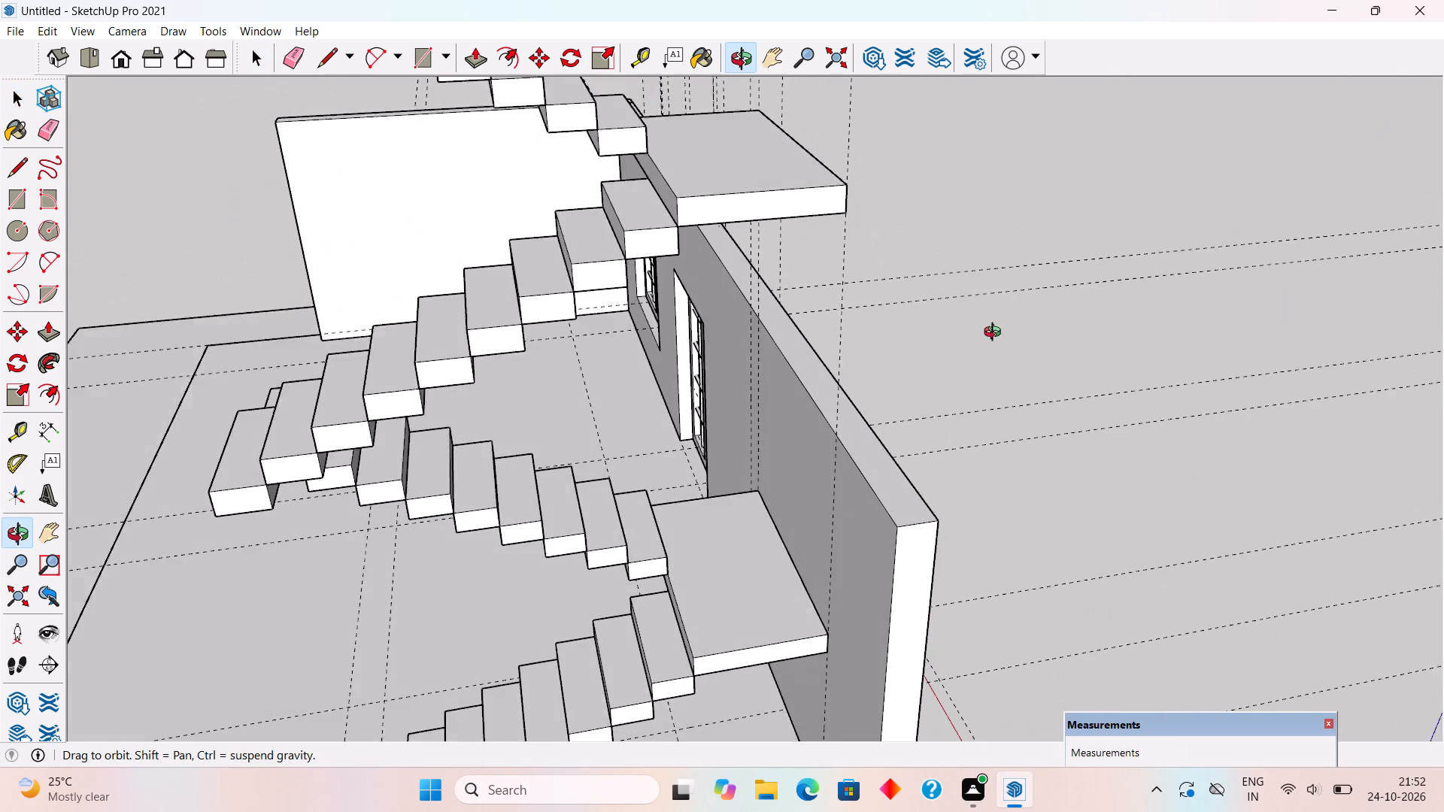
middle_click_drag(996, 334, 995, 333)
middle_click_drag(879, 340, 1082, 334)
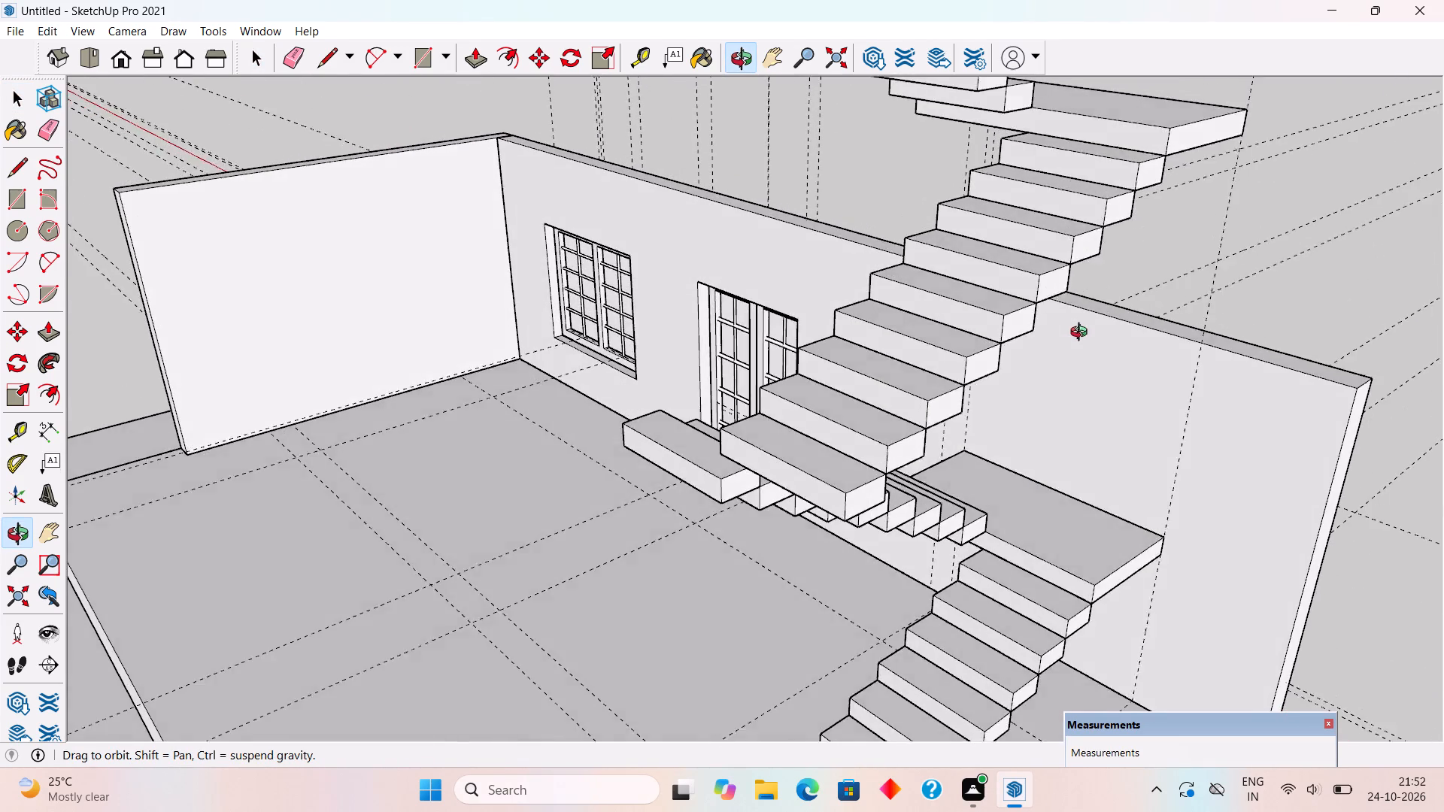
middle_click_drag(1082, 334, 1071, 359)
scroll(1023, 368, "down", 4)
middle_click_drag(839, 377, 869, 378)
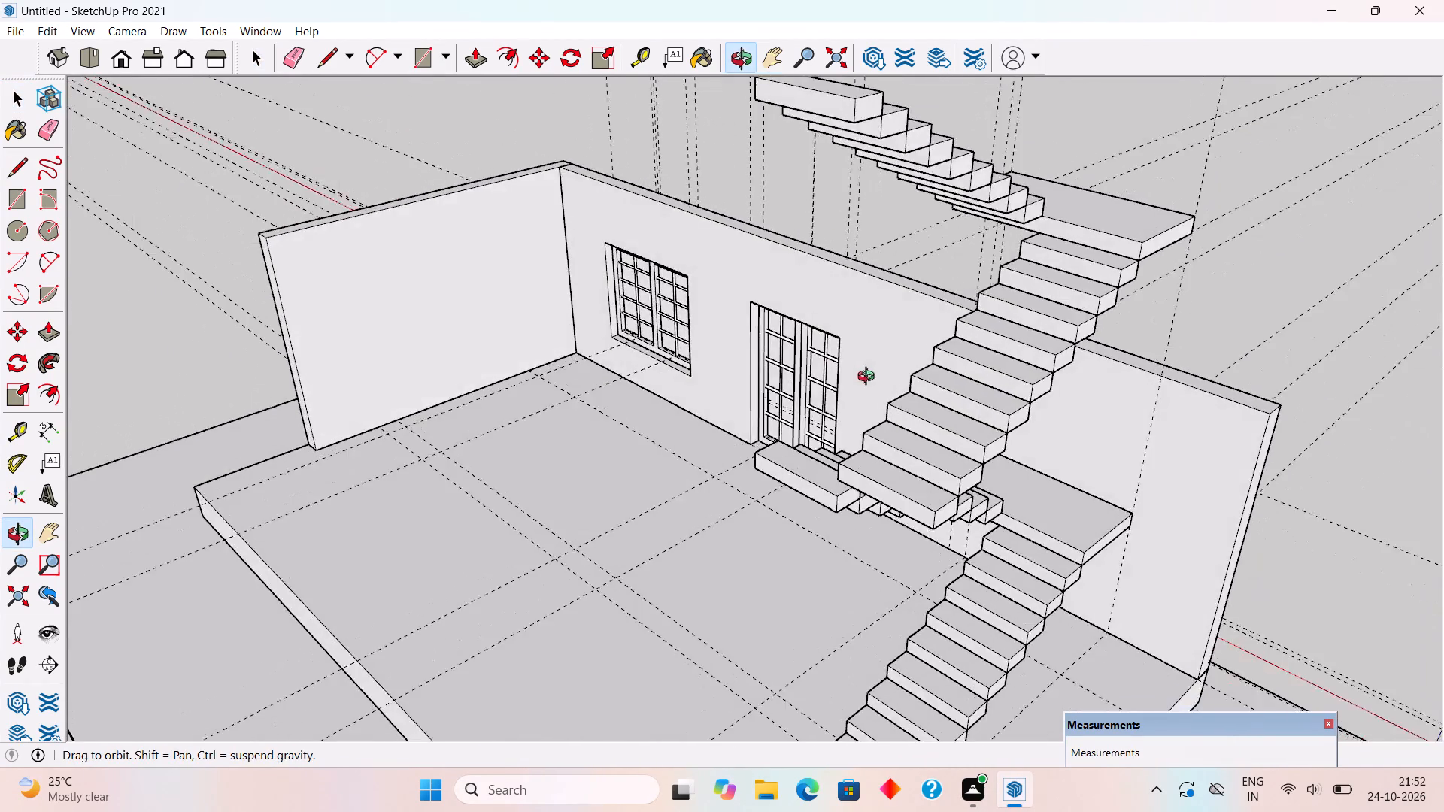
middle_click_drag(869, 378, 862, 378)
scroll(851, 377, "down", 2)
scroll(706, 345, "down", 3)
middle_click_drag(663, 559, 984, 637)
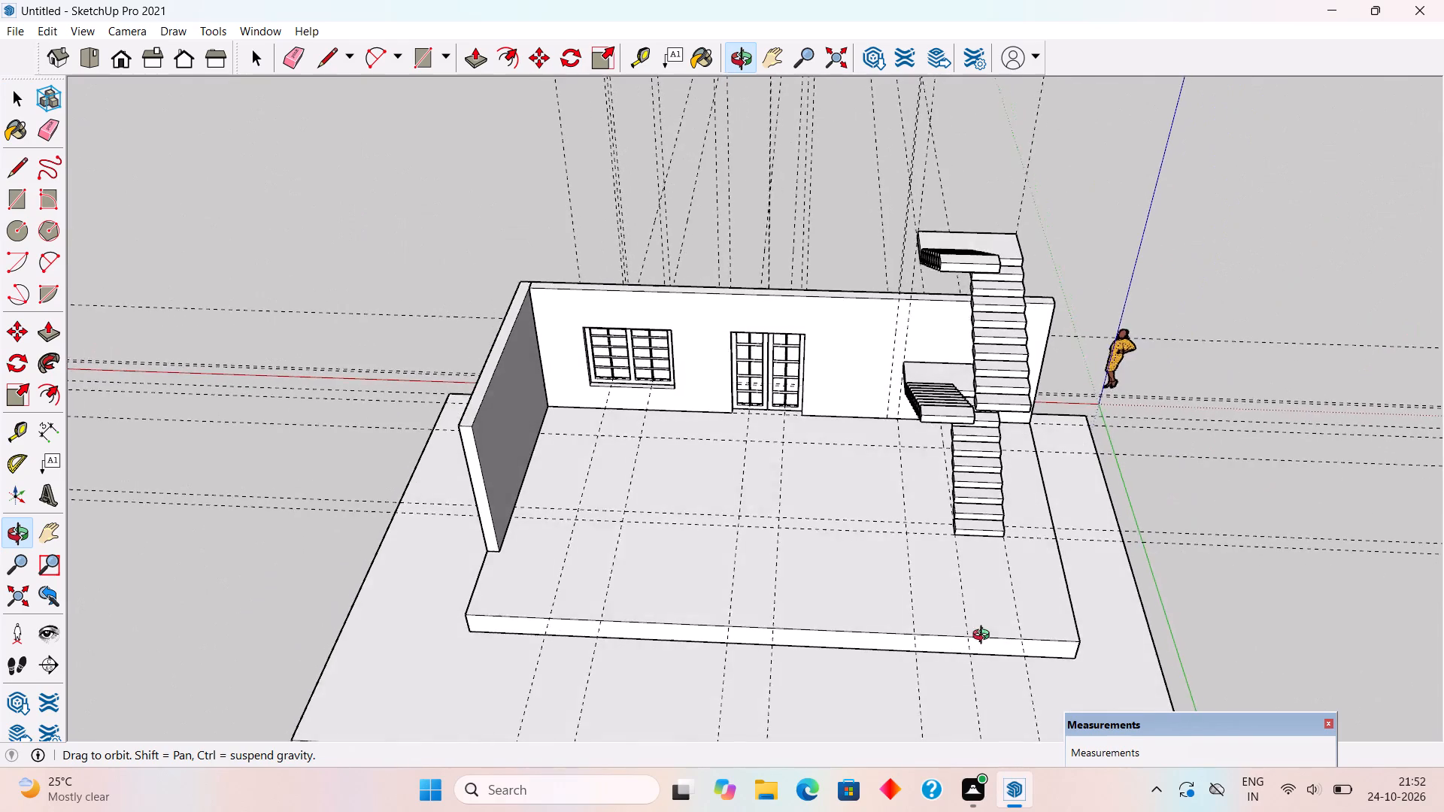
middle_click_drag(984, 637, 990, 647)
middle_click_drag(581, 488, 565, 574)
Place a guide along the bottom edge of the side wall's free end and a parallel guide 9" beyond it.
scroll(560, 583, "up", 4)
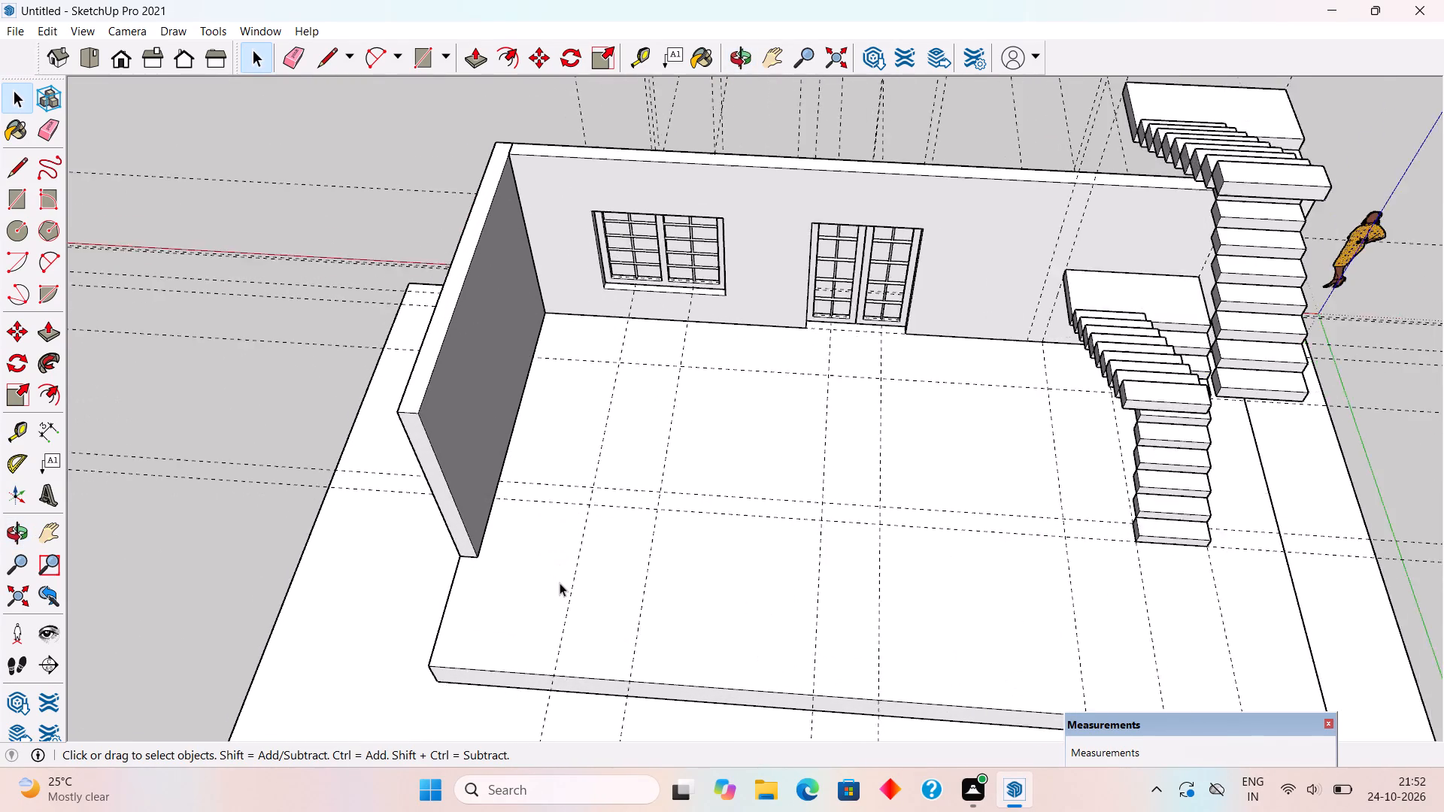
scroll(560, 583, "up", 1)
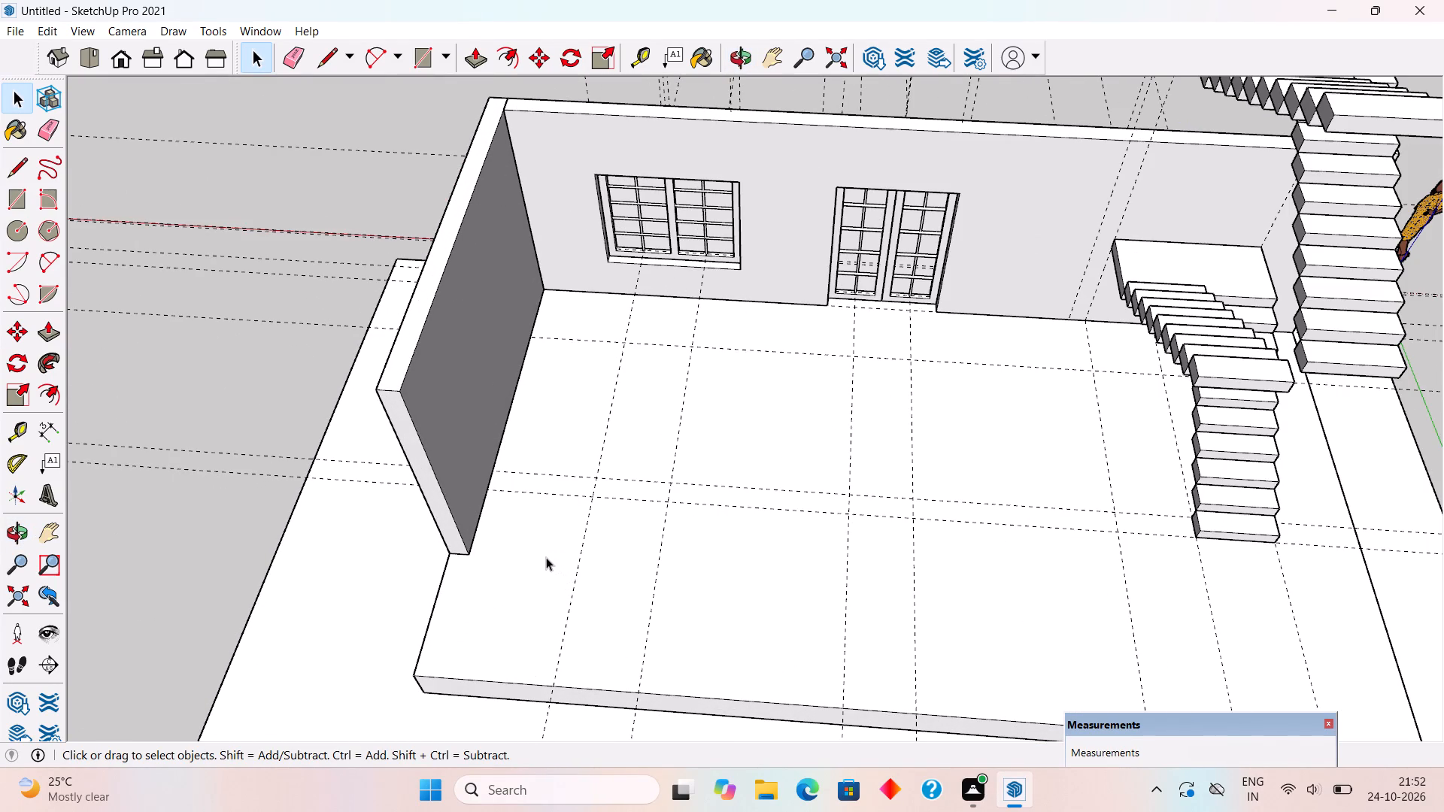
key("t")
scroll(455, 567, "up", 3)
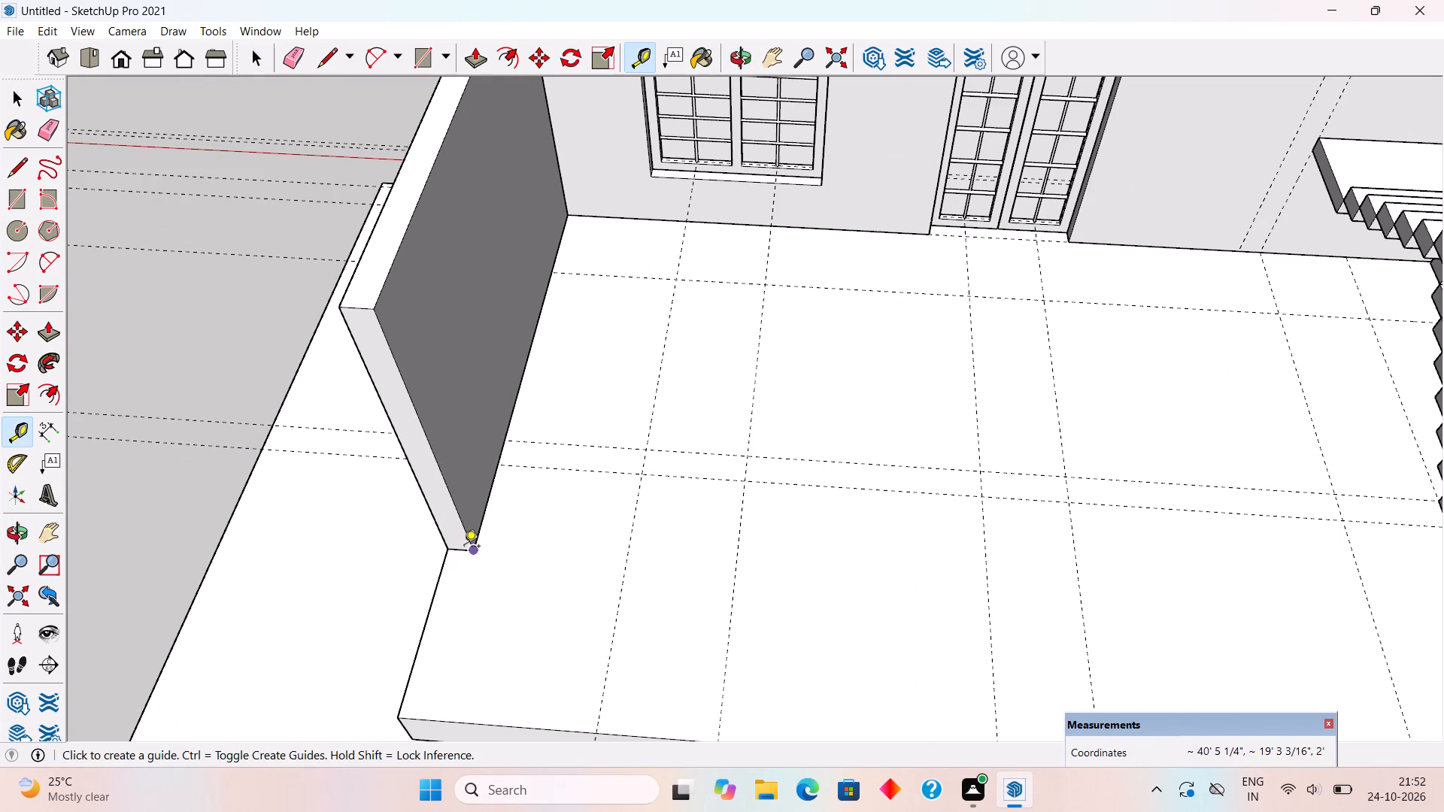
left_click(462, 547)
left_click(462, 547)
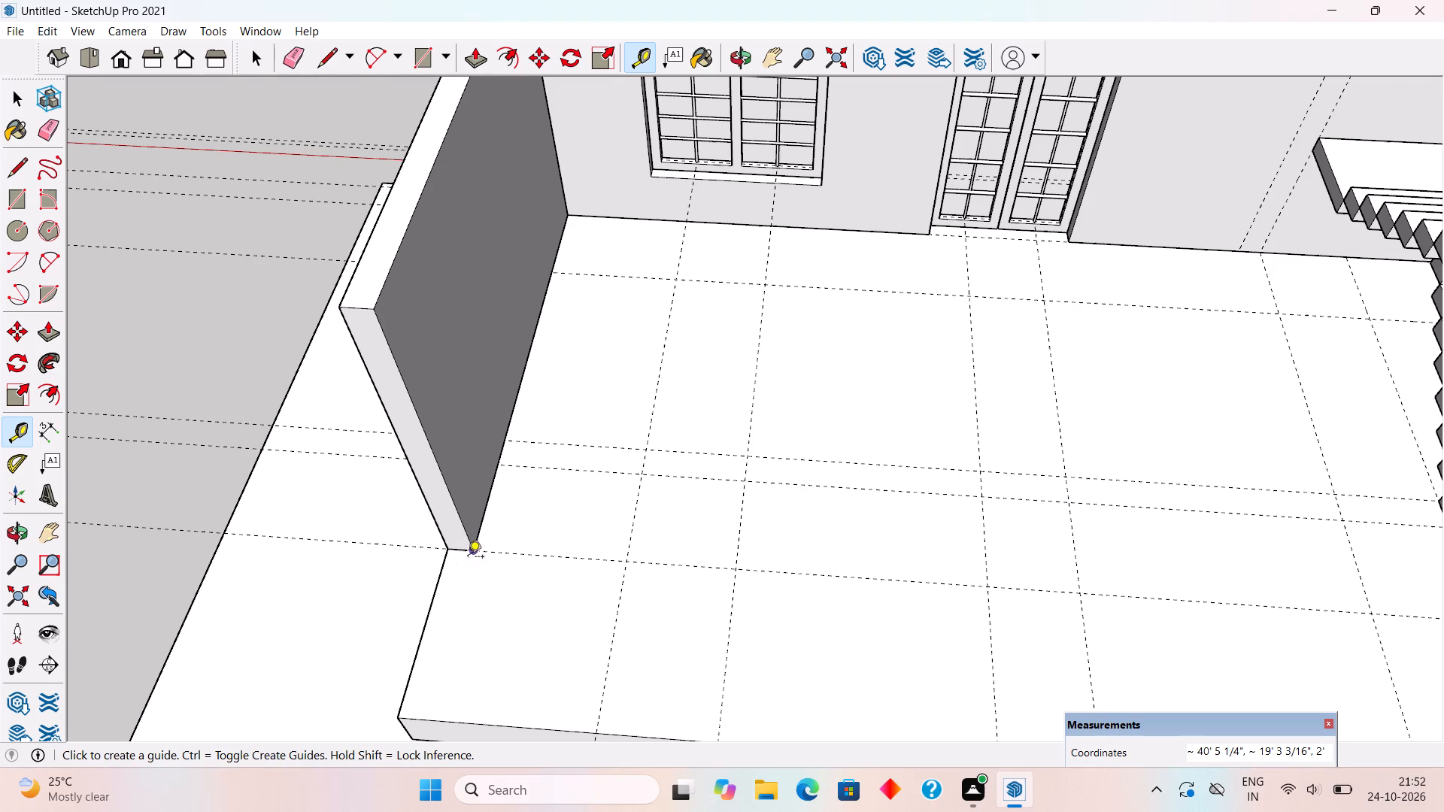
left_click(495, 555)
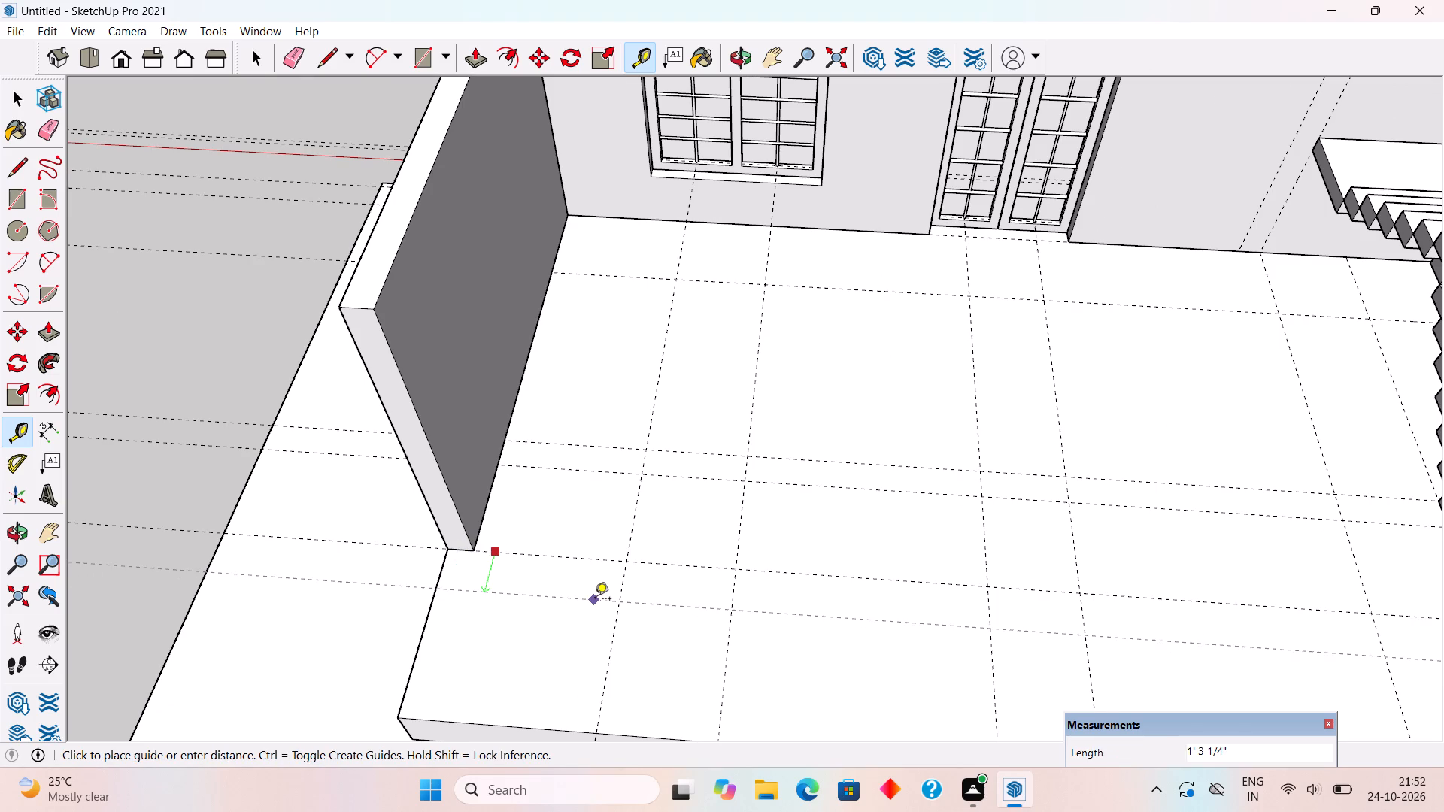
key("9")
key("shift+quotedbl")
key("Return")
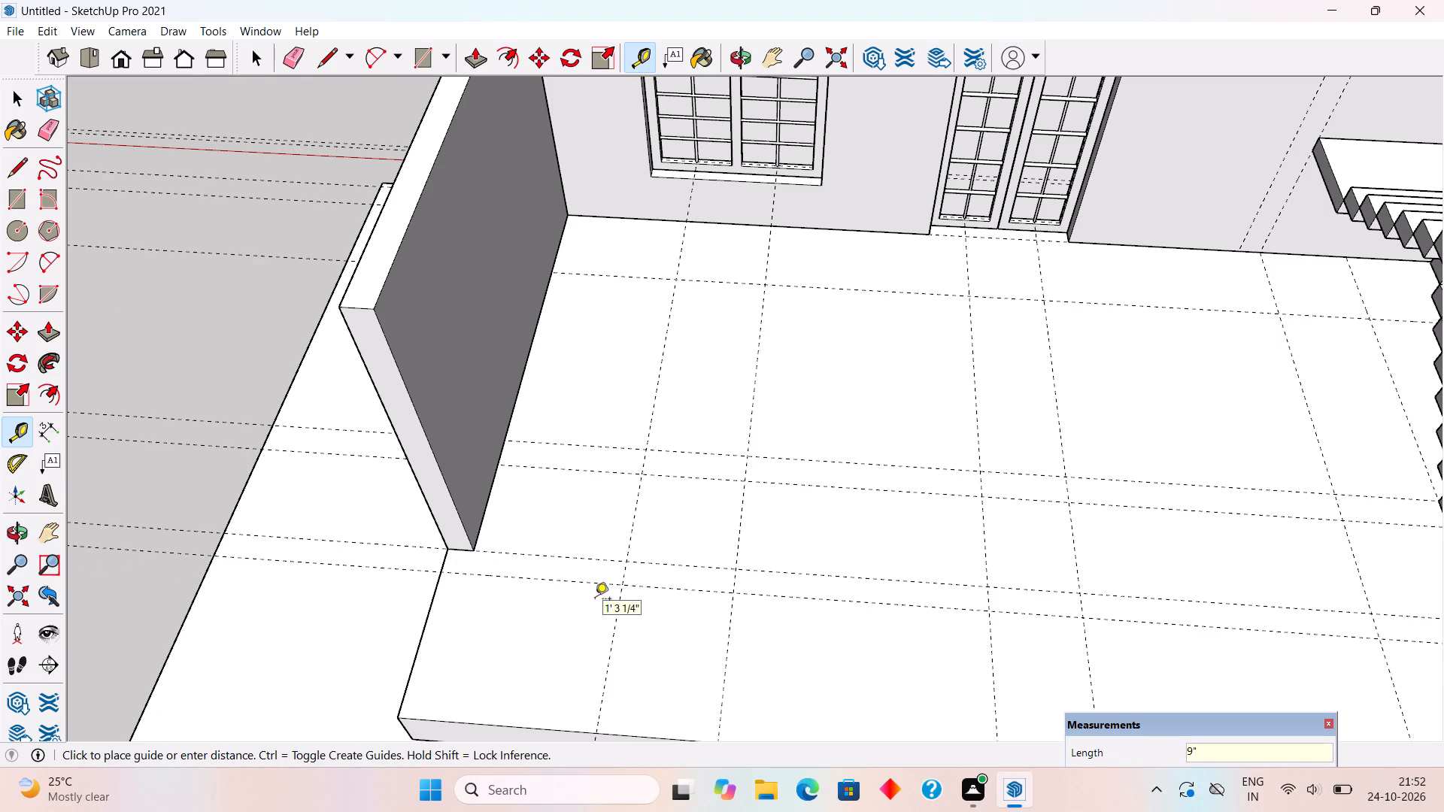
Draw a 35' by 9" rectangle between the two guides across the floor and extrude it 10' up to the side wall's top.
key("r")
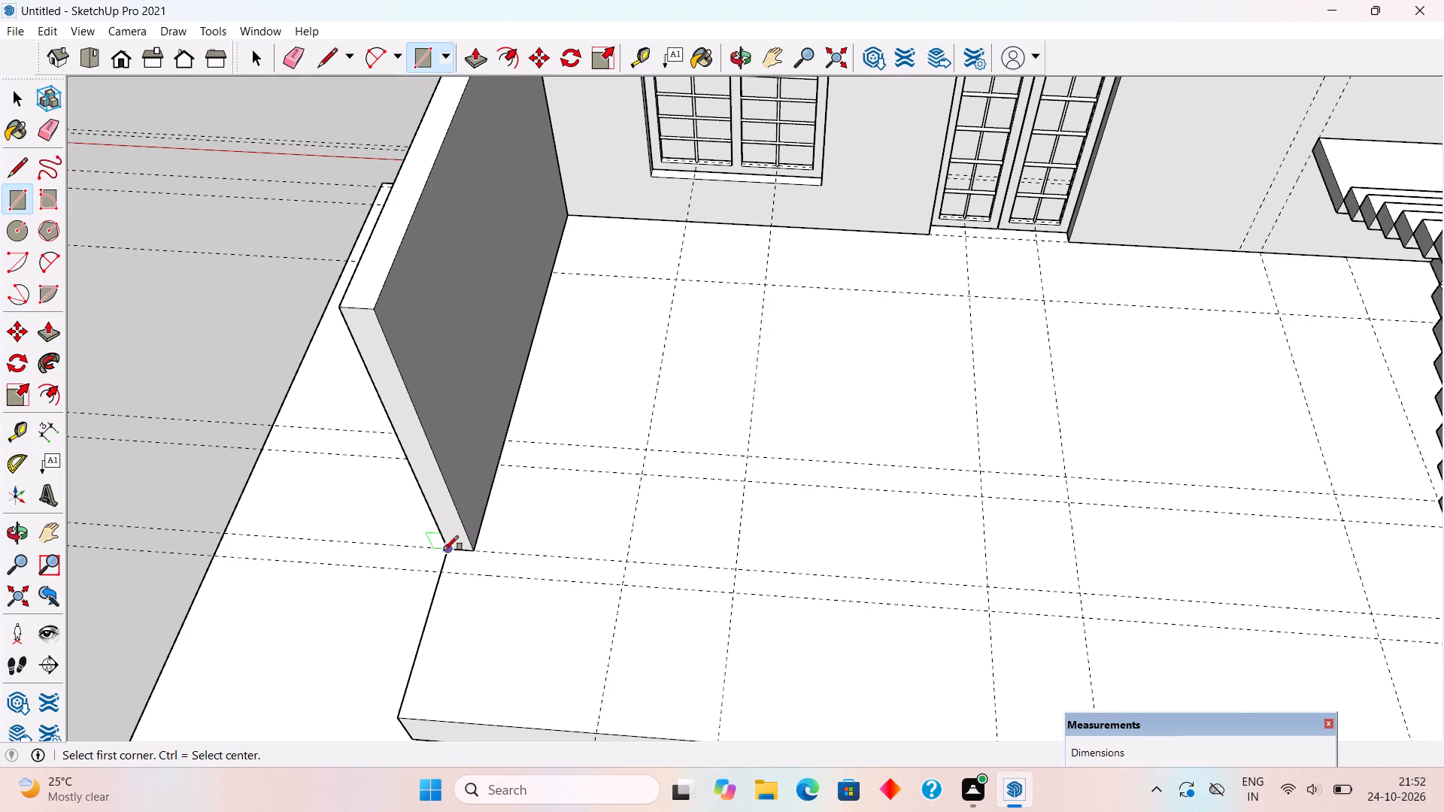
left_click(444, 550)
scroll(443, 551, "down", 5)
scroll(1231, 623, "up", 2)
left_click(1230, 623)
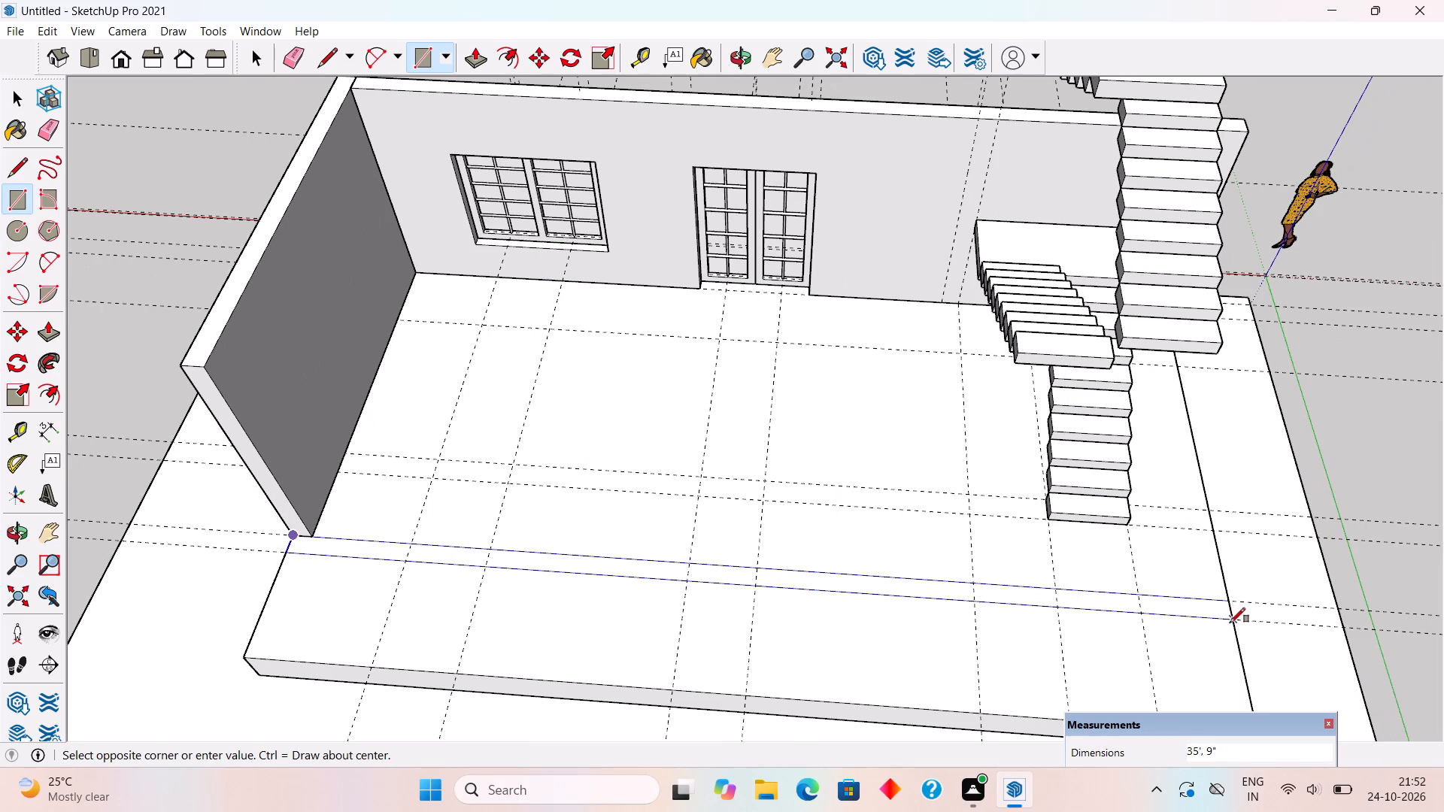
key("p")
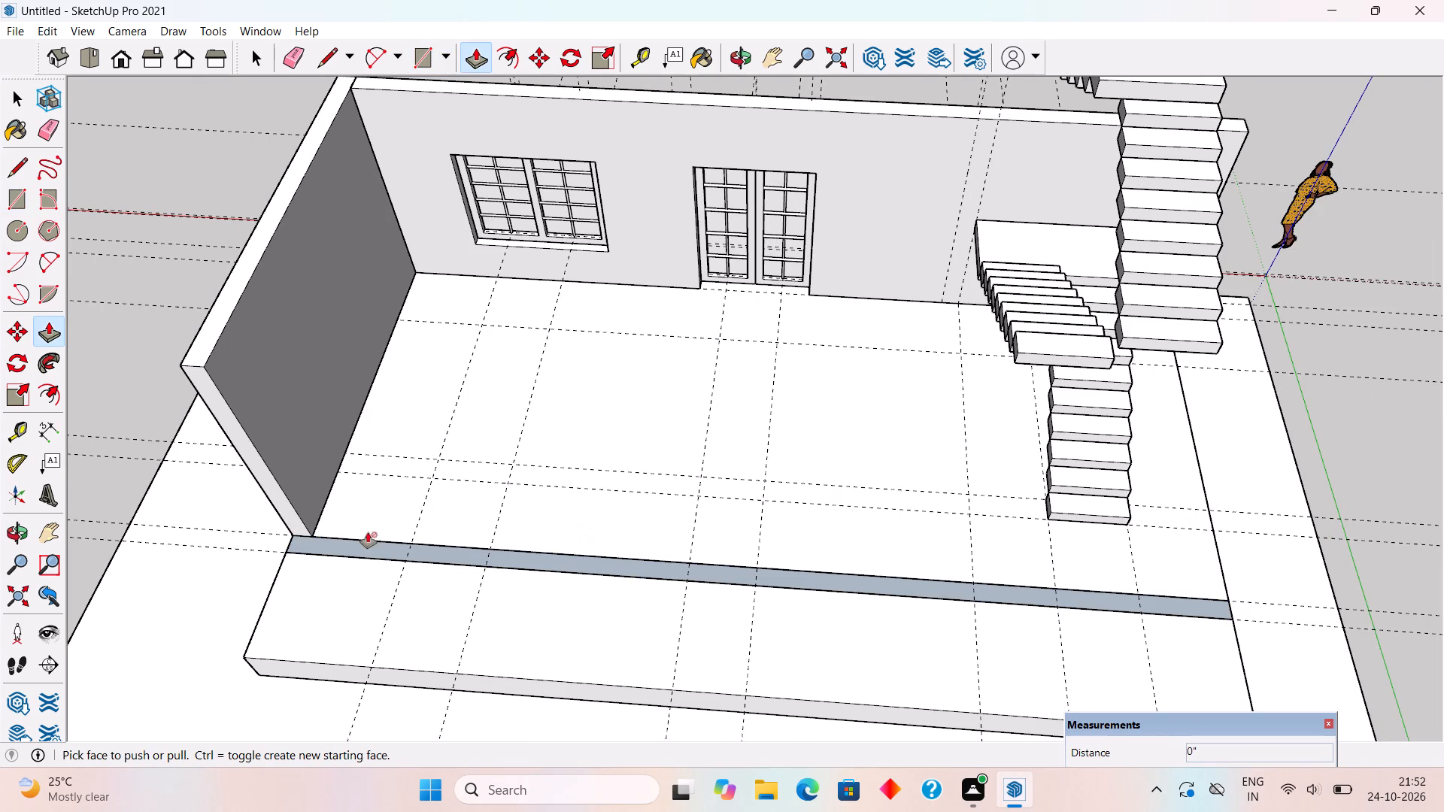
left_click(323, 542)
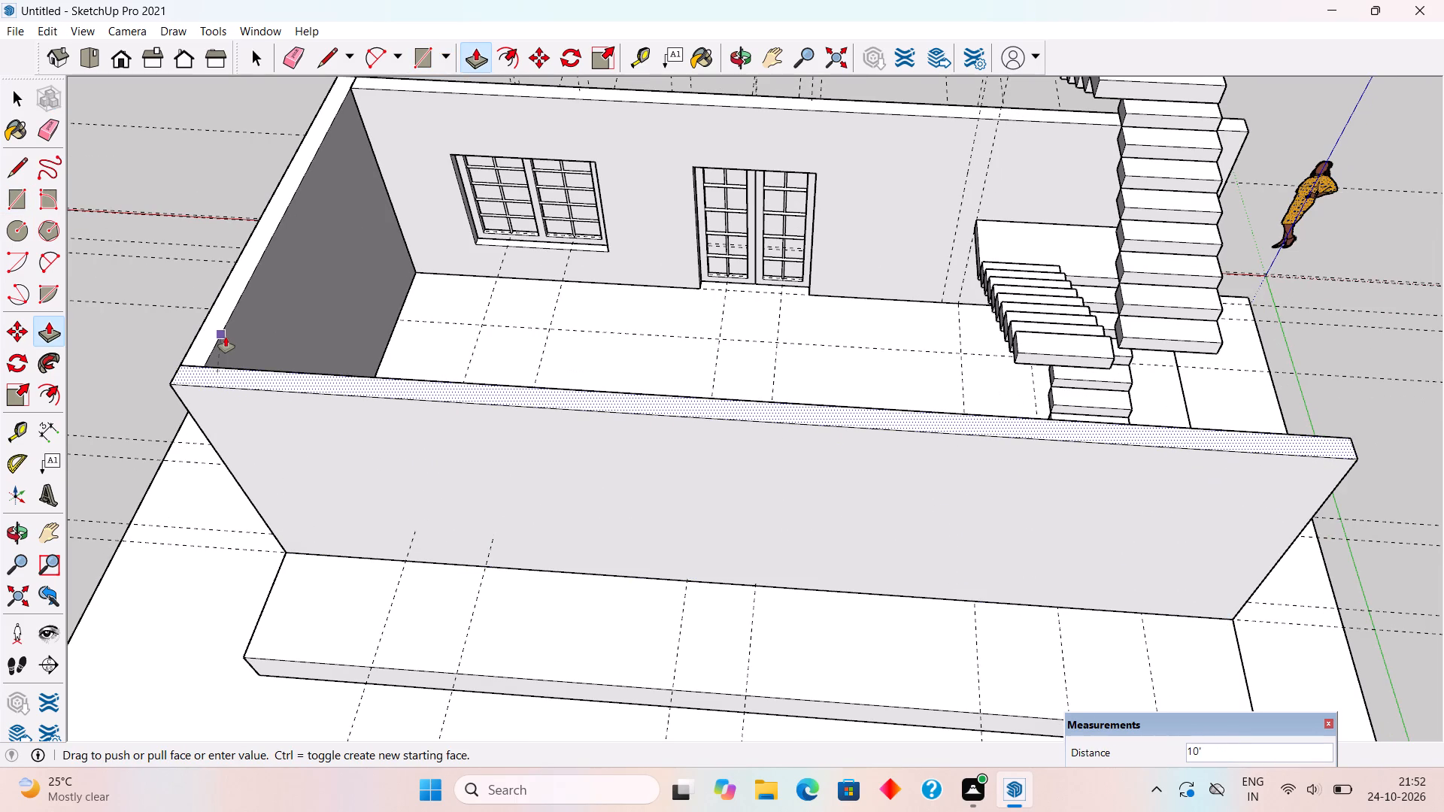
left_click(226, 337)
Group the new long wall opposite the window and door wall.
key("space")
triple_click(261, 401)
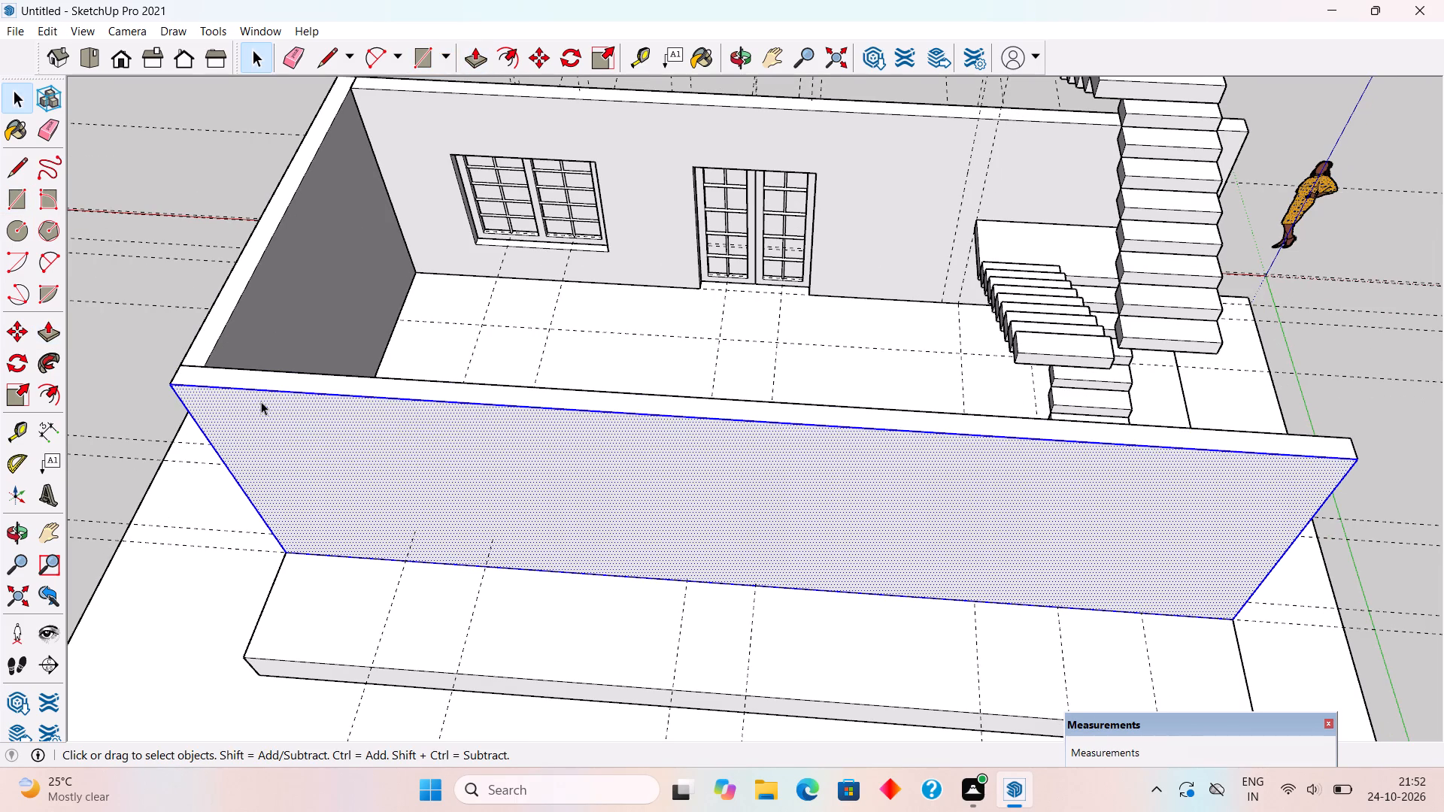
right_click(261, 401)
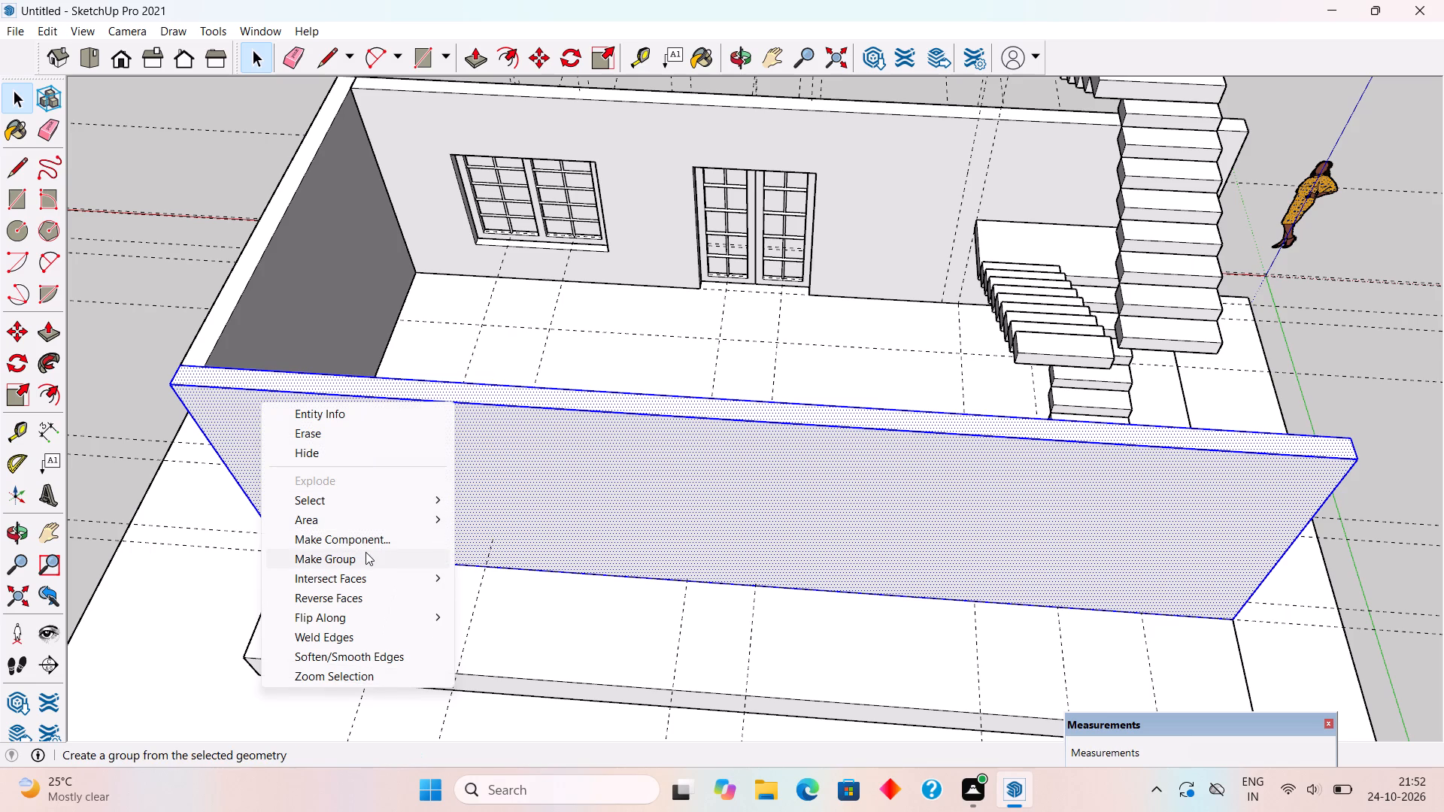
left_click(366, 552)
scroll(366, 552, "down", 7)
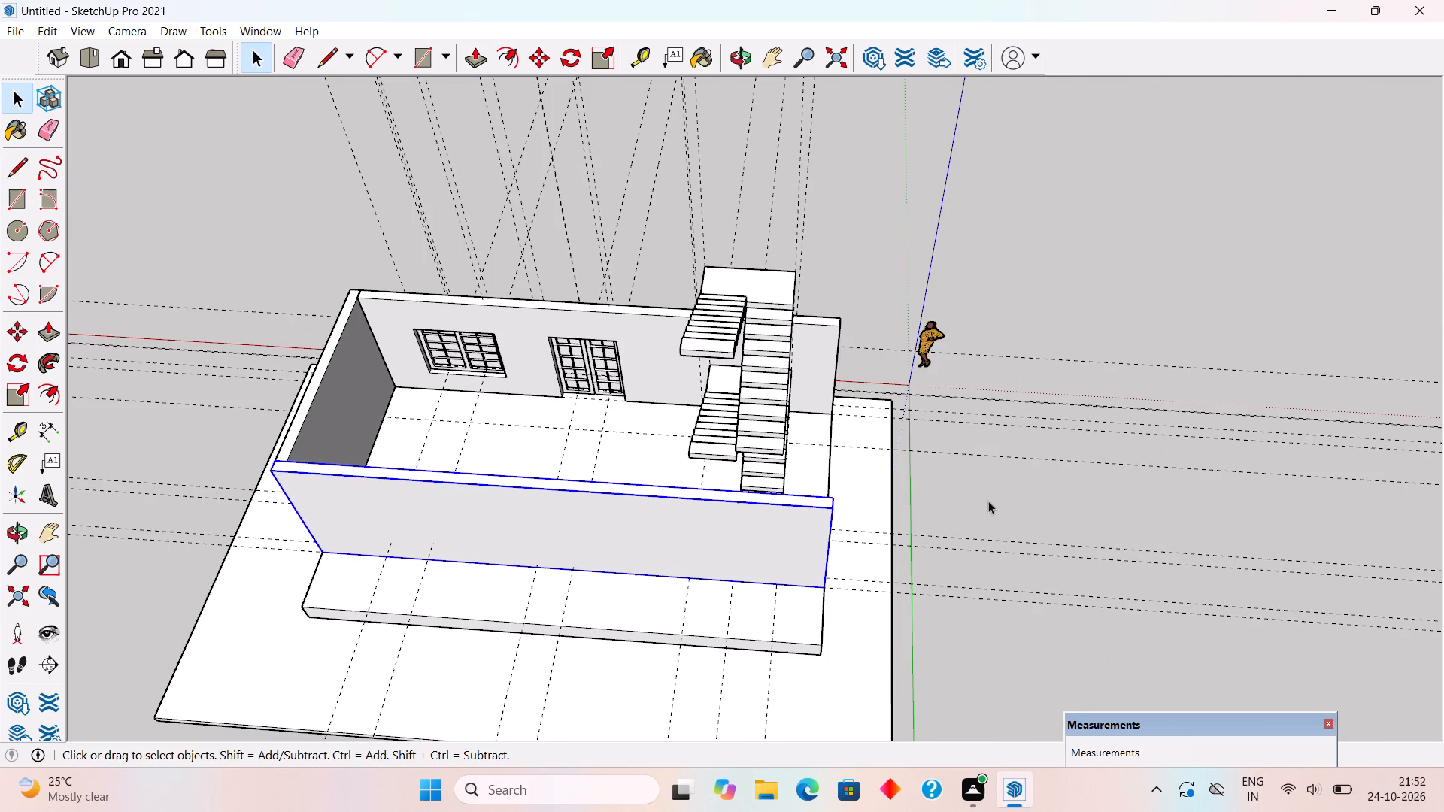
left_click(988, 478)
Draw a rectangle about 23' 11" by 15' 9" across the wall tops, stopping before the staircase, and extrude it up 6".
middle_click_drag(948, 488, 1157, 458)
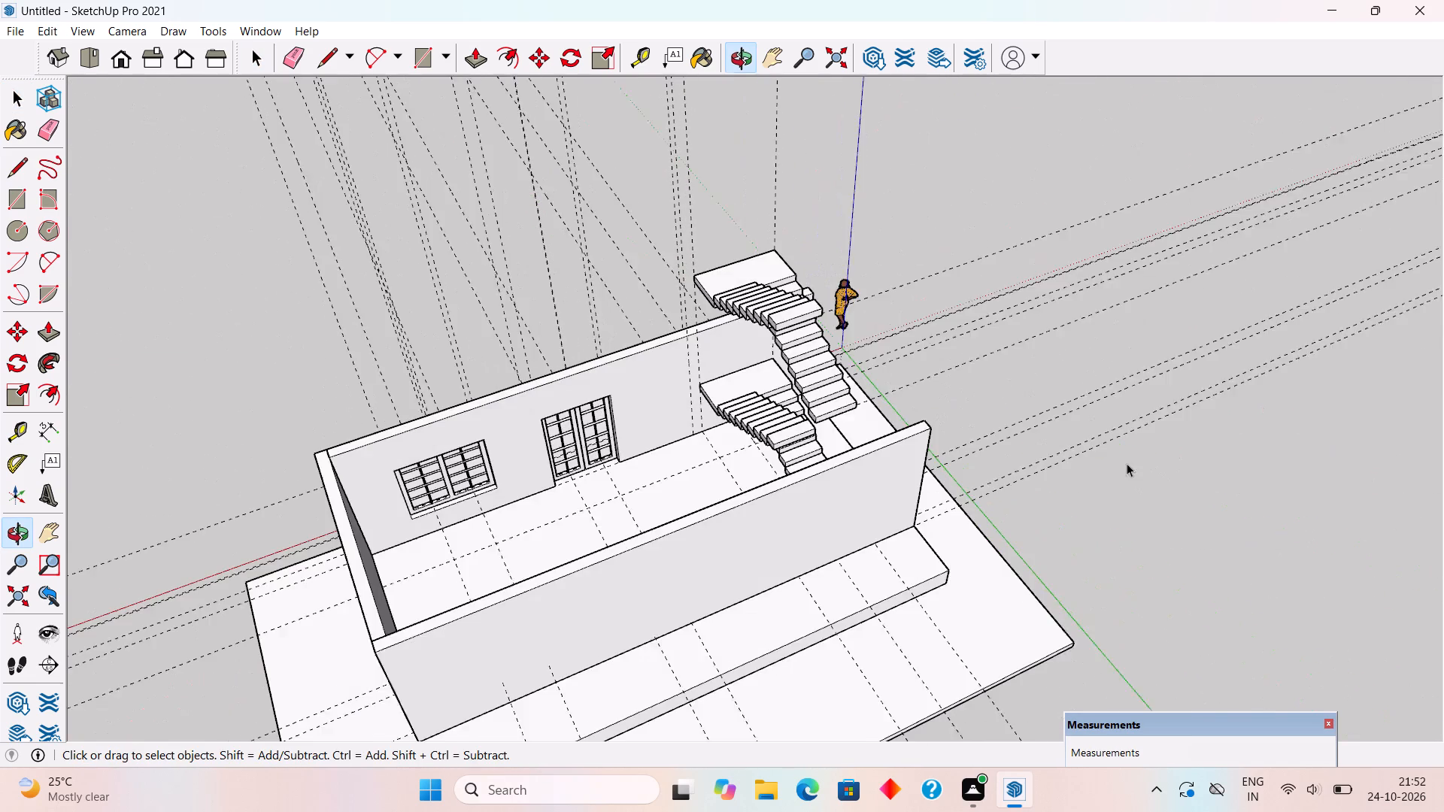
key("r")
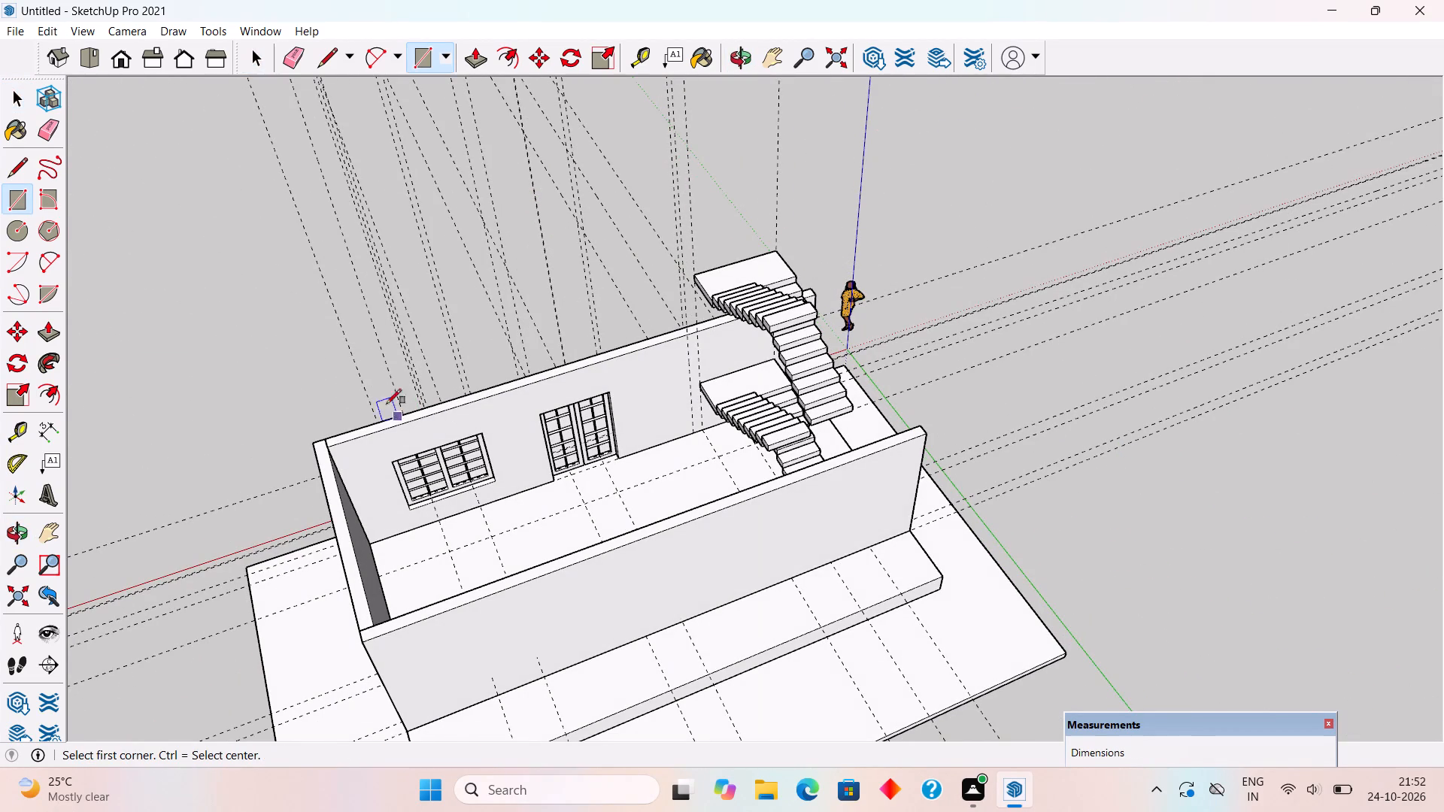
left_click(317, 446)
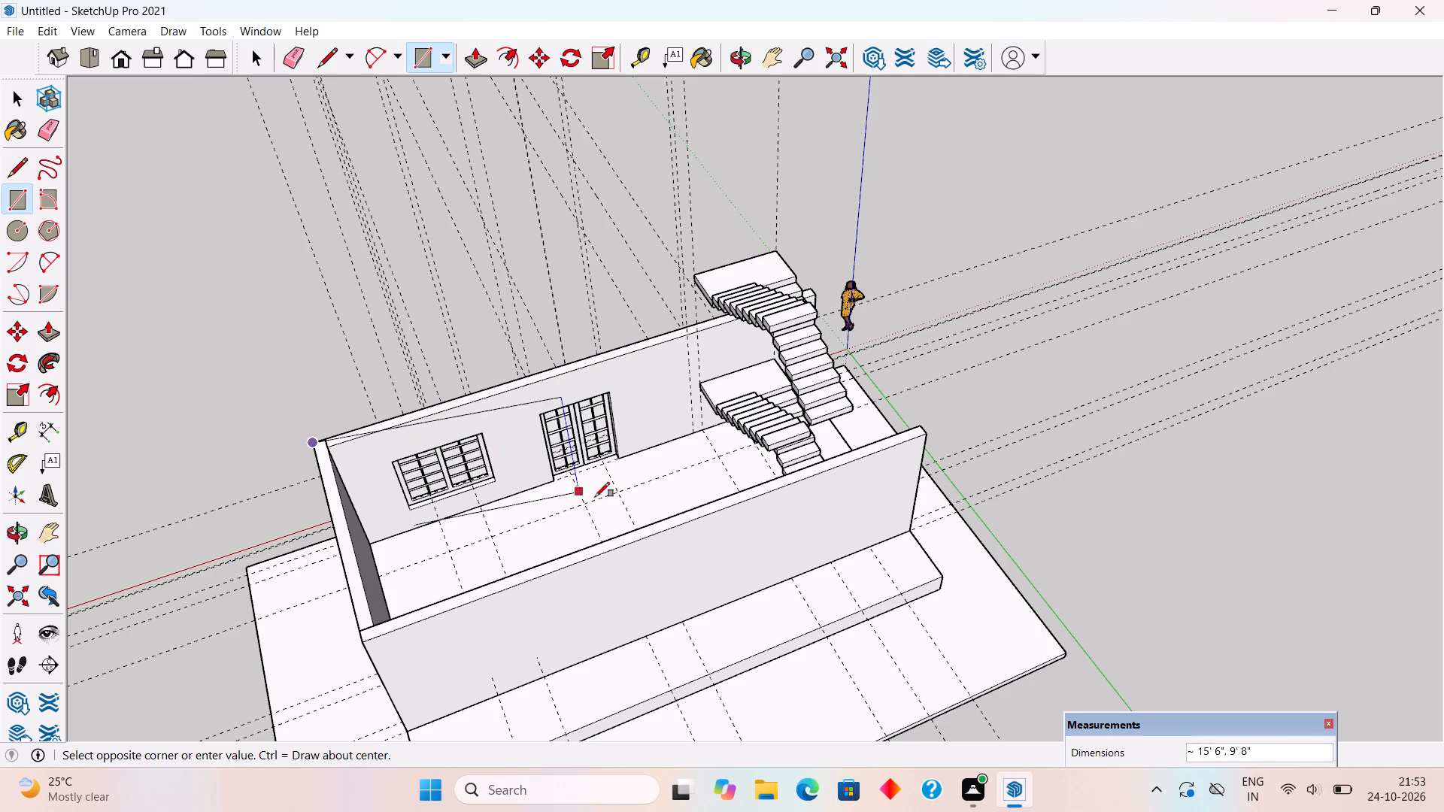
left_click(766, 488)
key("p")
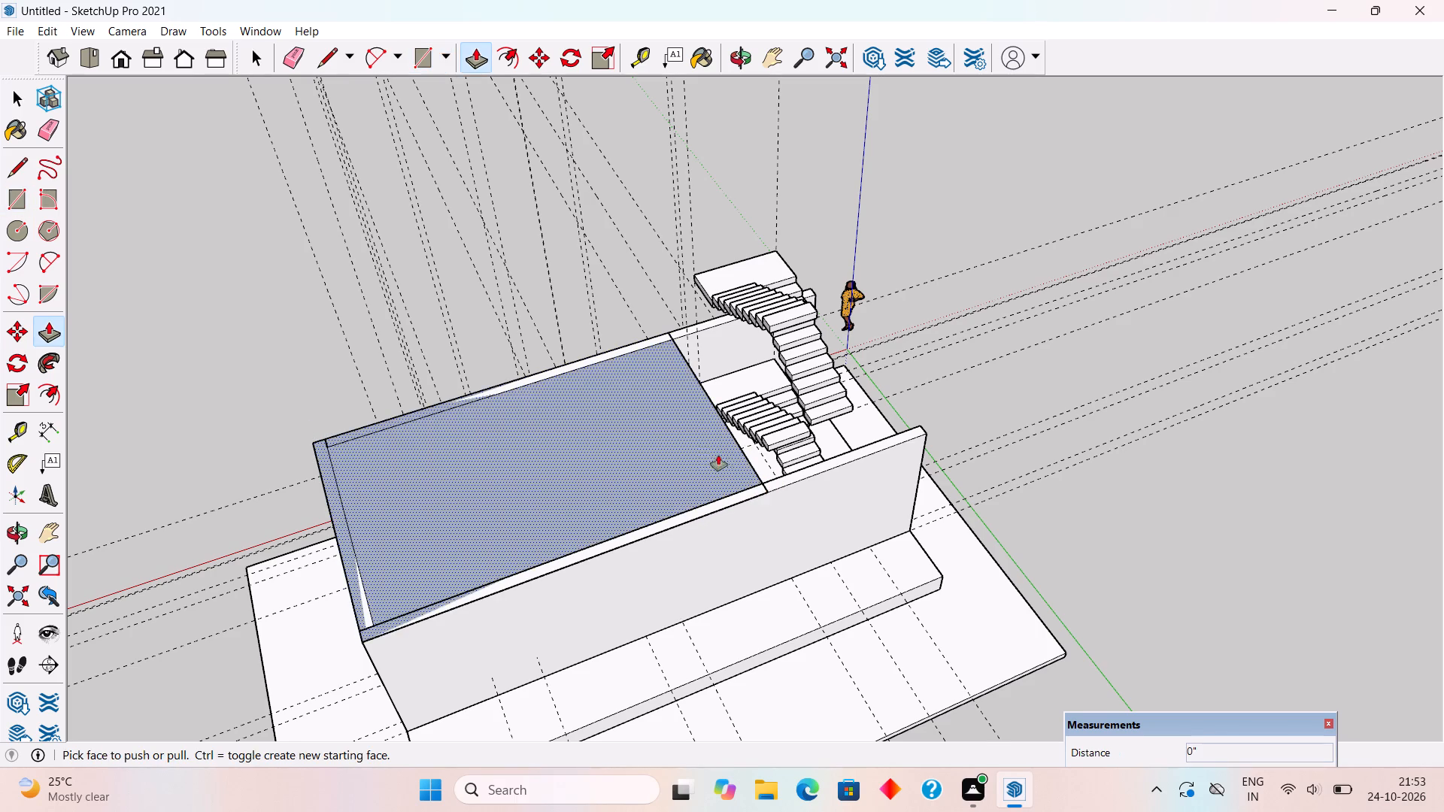
left_click(706, 450)
key("6")
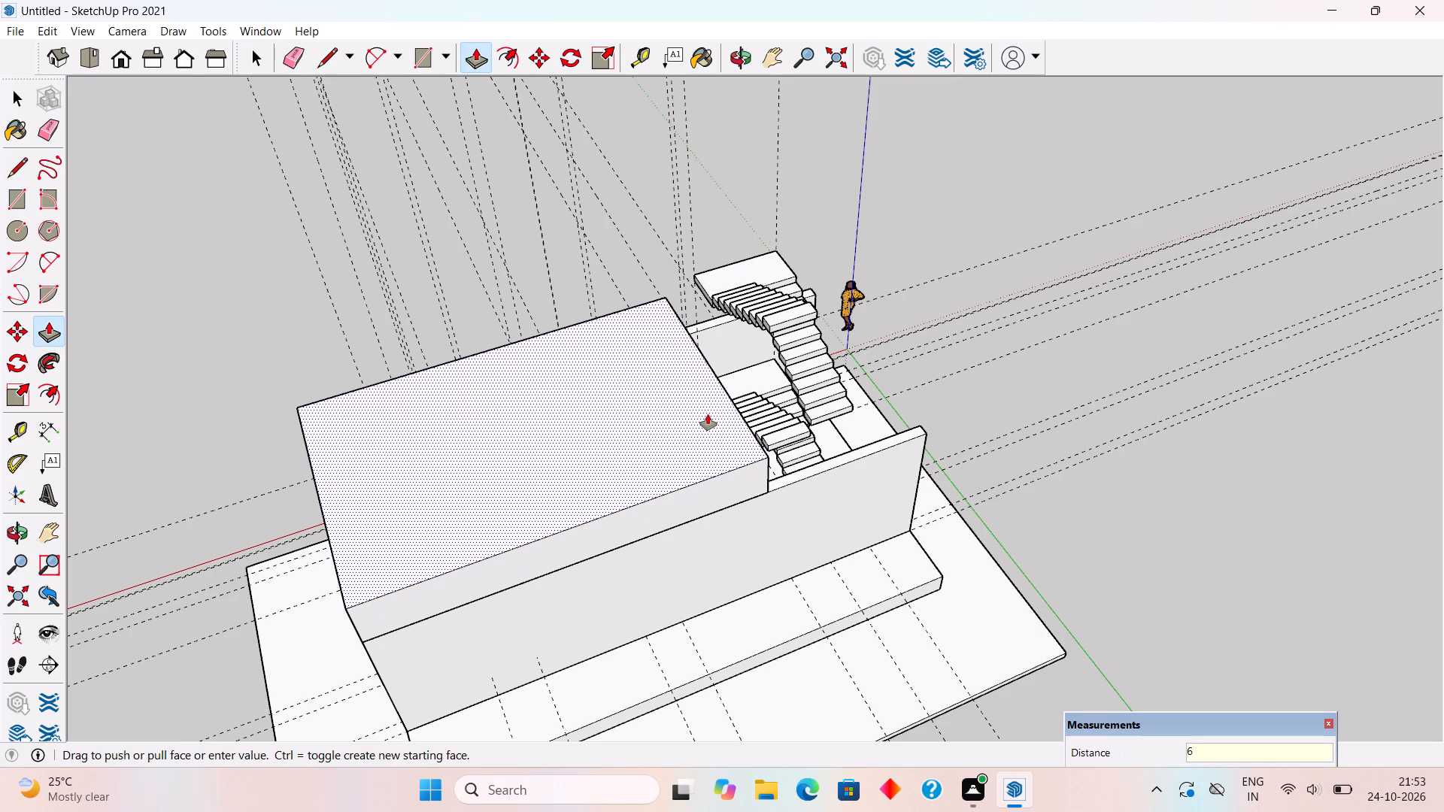
key("shift+quotedbl")
key("Return")
key("space")
Group the new roof slab resting on the ground-floor walls.
middle_click_drag(837, 441, 818, 441)
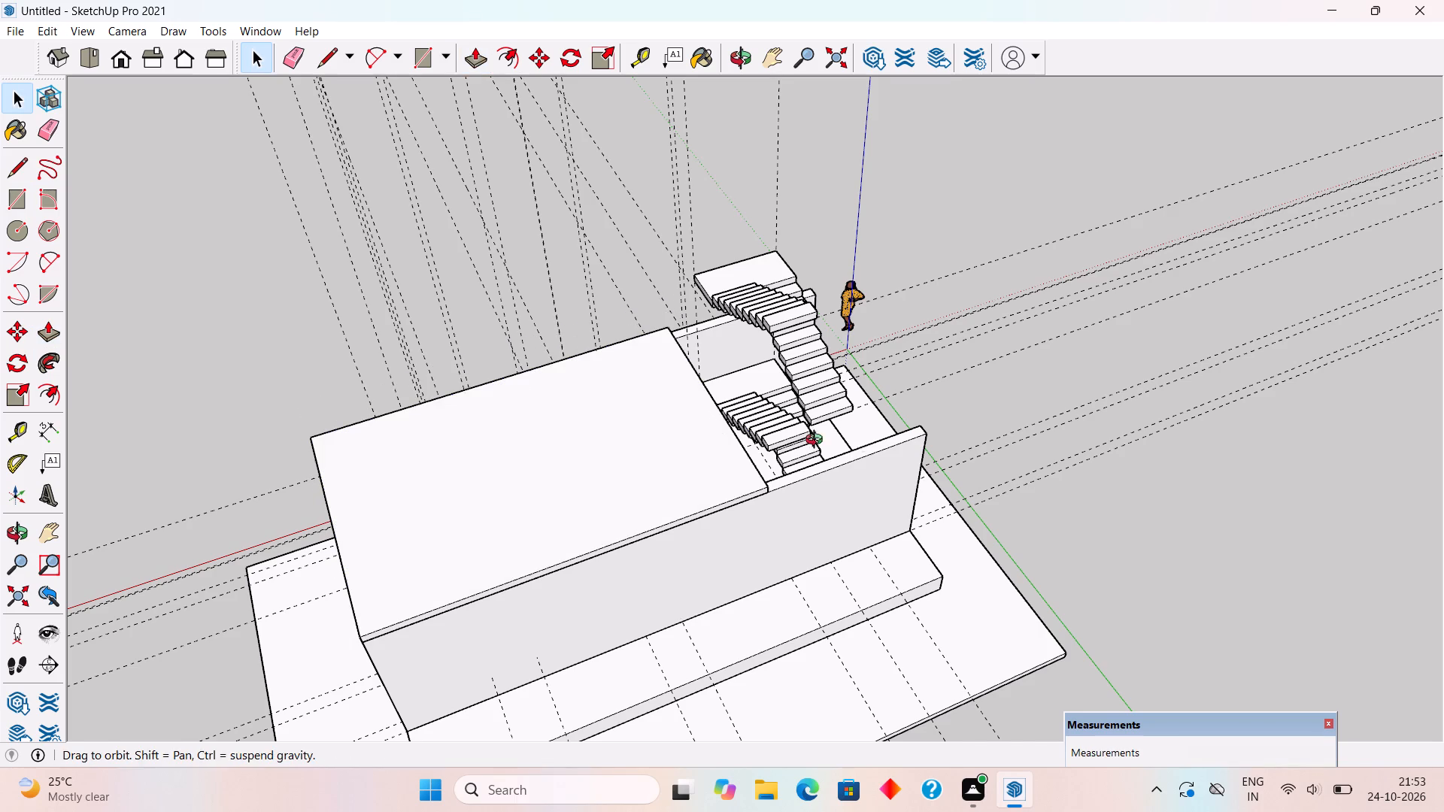
middle_click_drag(818, 441, 311, 383)
triple_click(590, 307)
right_click(590, 307)
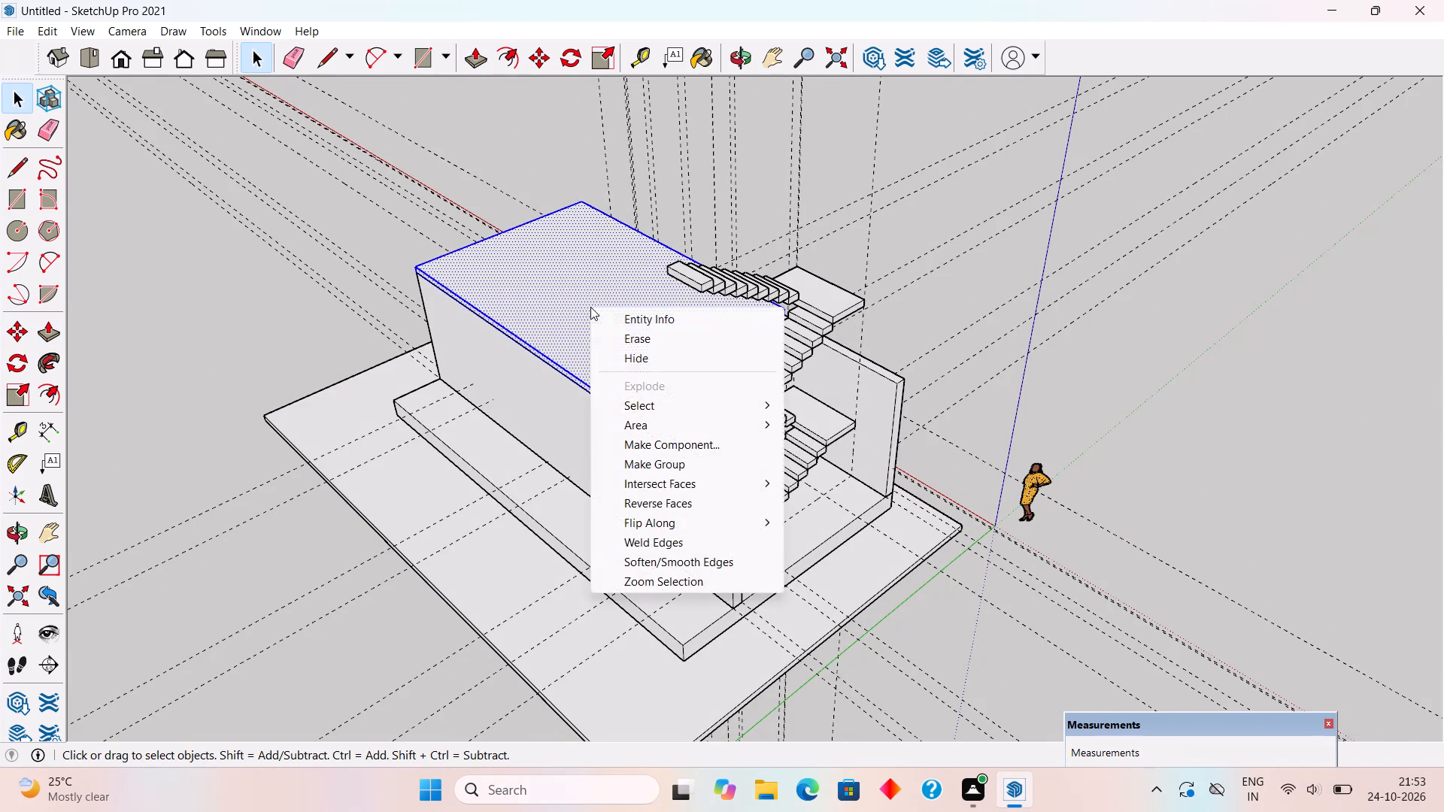
left_click(654, 459)
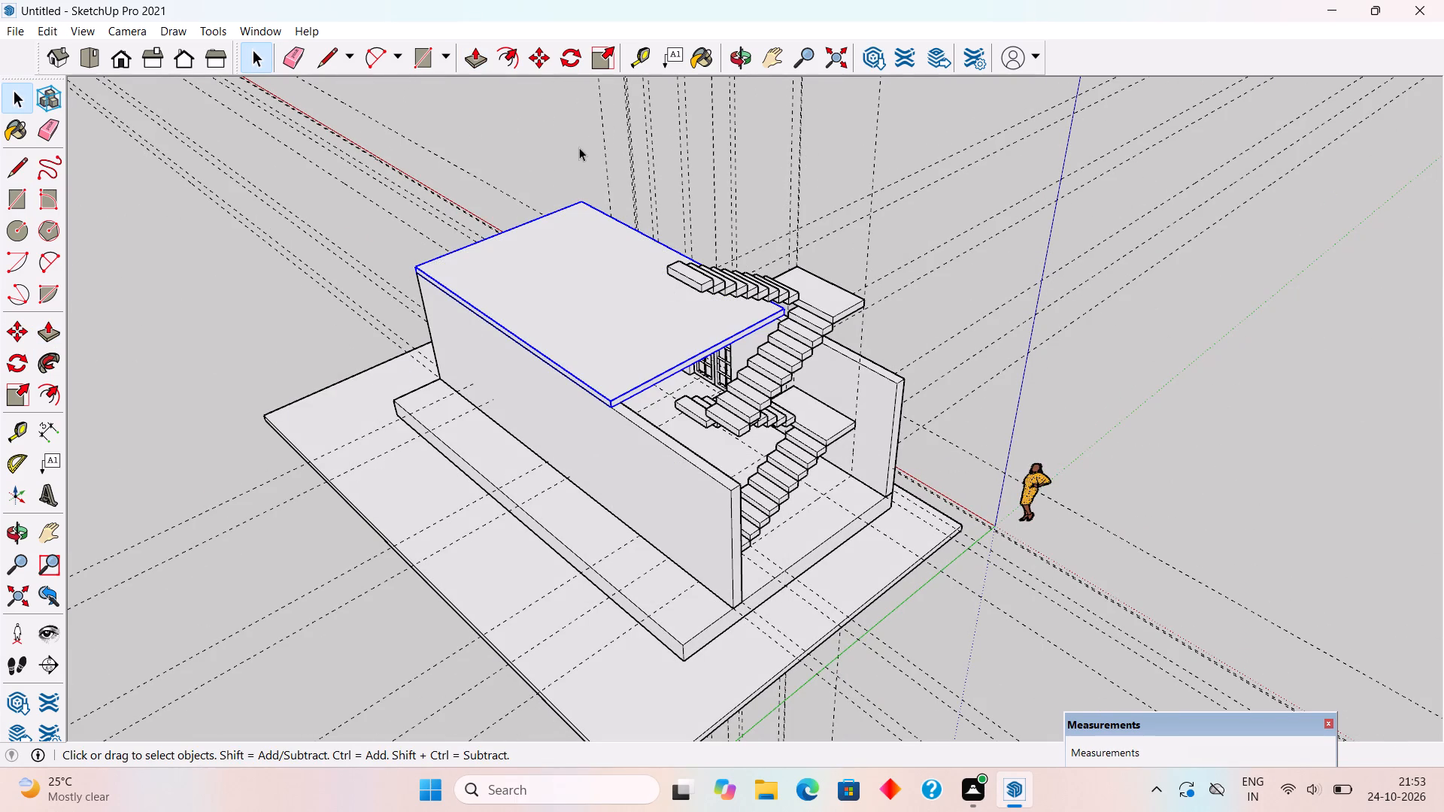
left_click(579, 146)
Examine the slab's edge against the stacked staircases and the open stairwell from several angles.
middle_click_drag(883, 341, 551, 323)
scroll(634, 328, "up", 3)
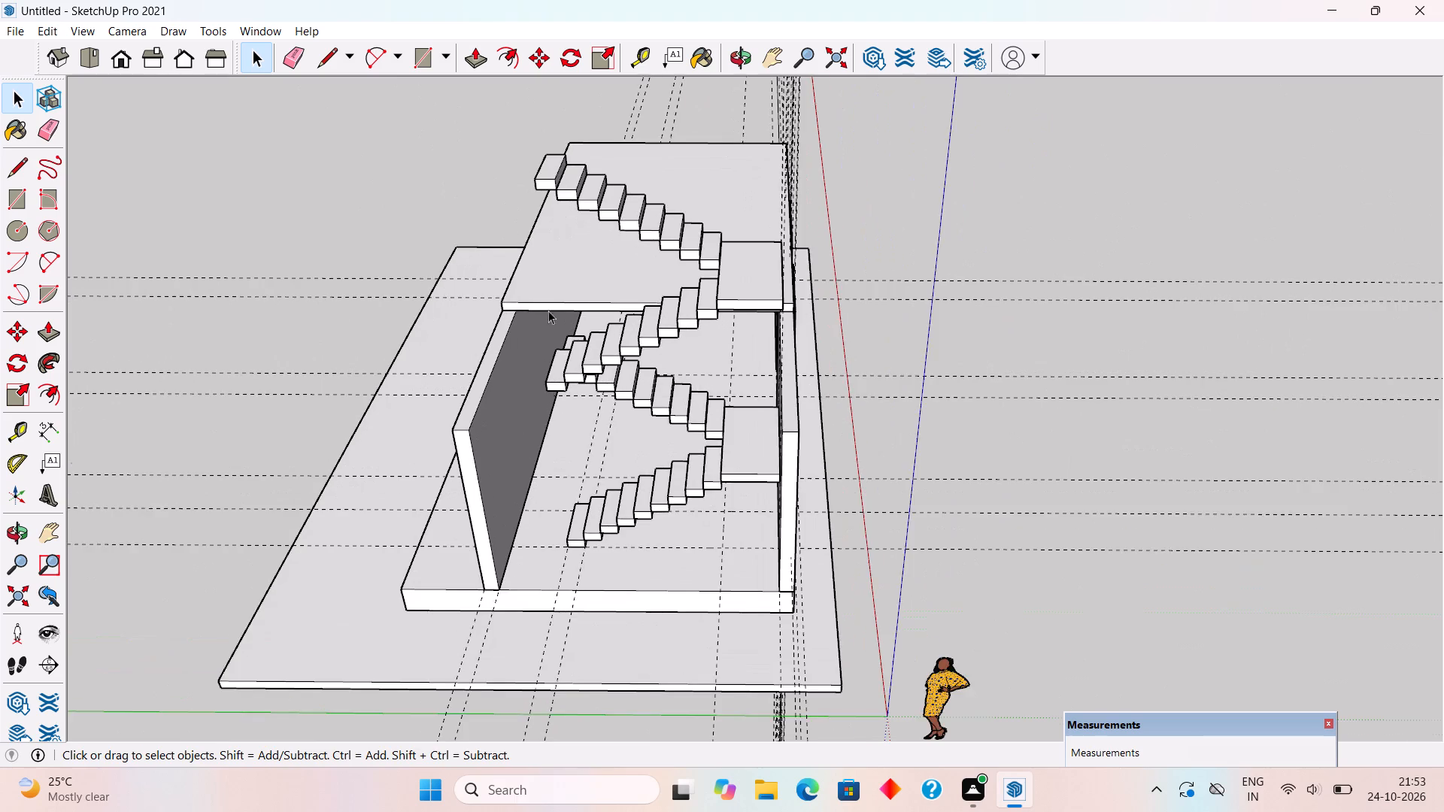
middle_click_drag(548, 311, 293, 308)
middle_click_drag(748, 319, 473, 353)
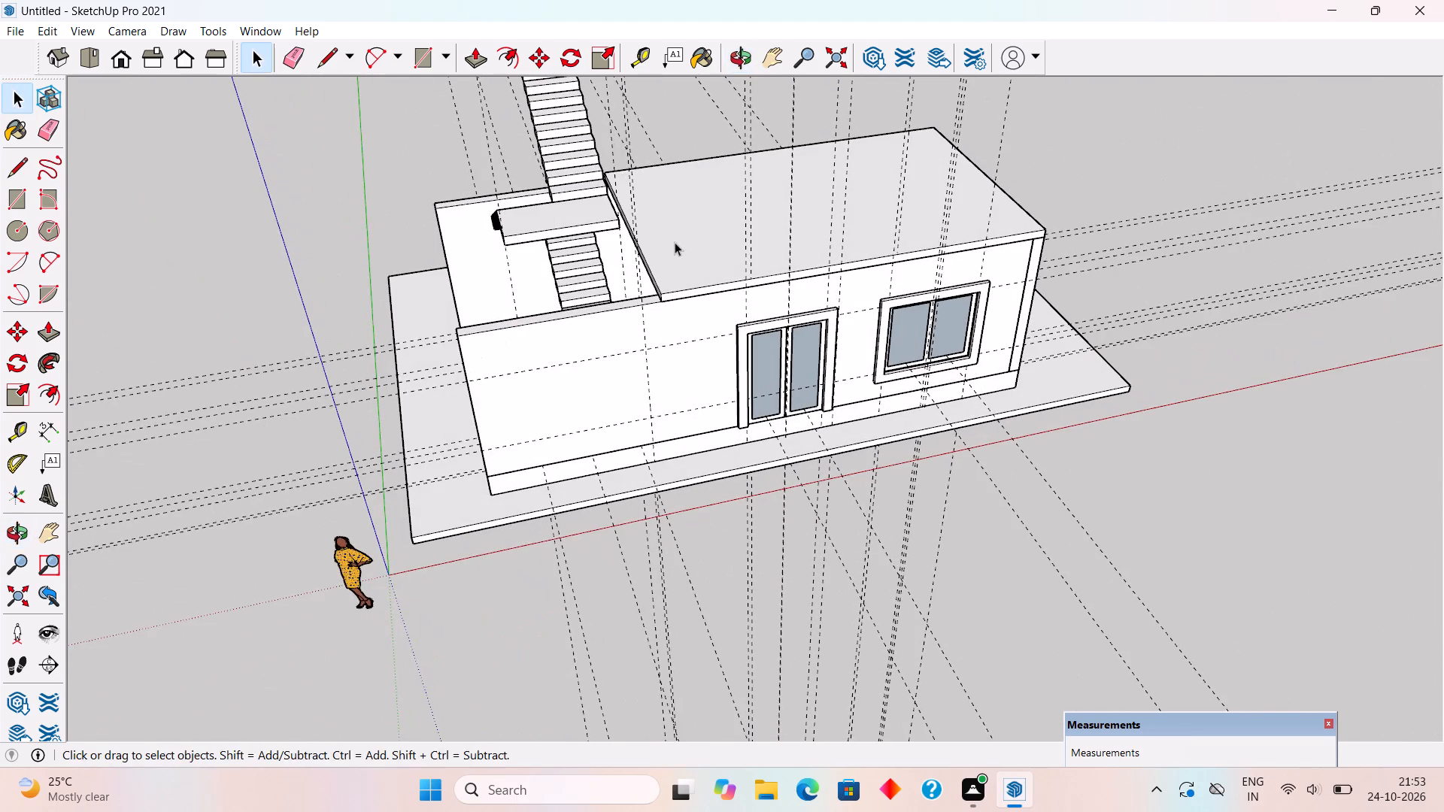
middle_click_drag(678, 240, 514, 329)
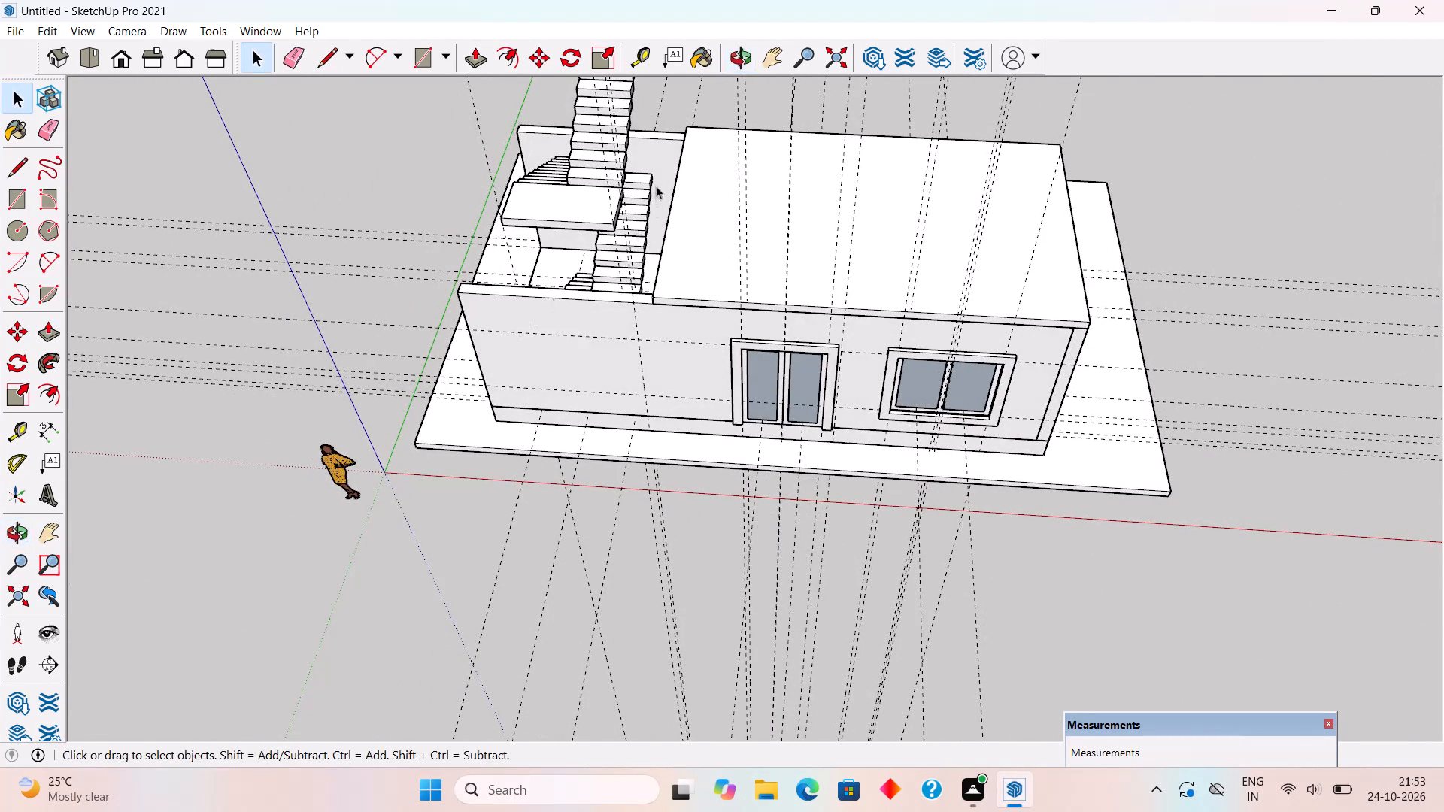
scroll(656, 186, "up", 2)
scroll(656, 186, "down", 8)
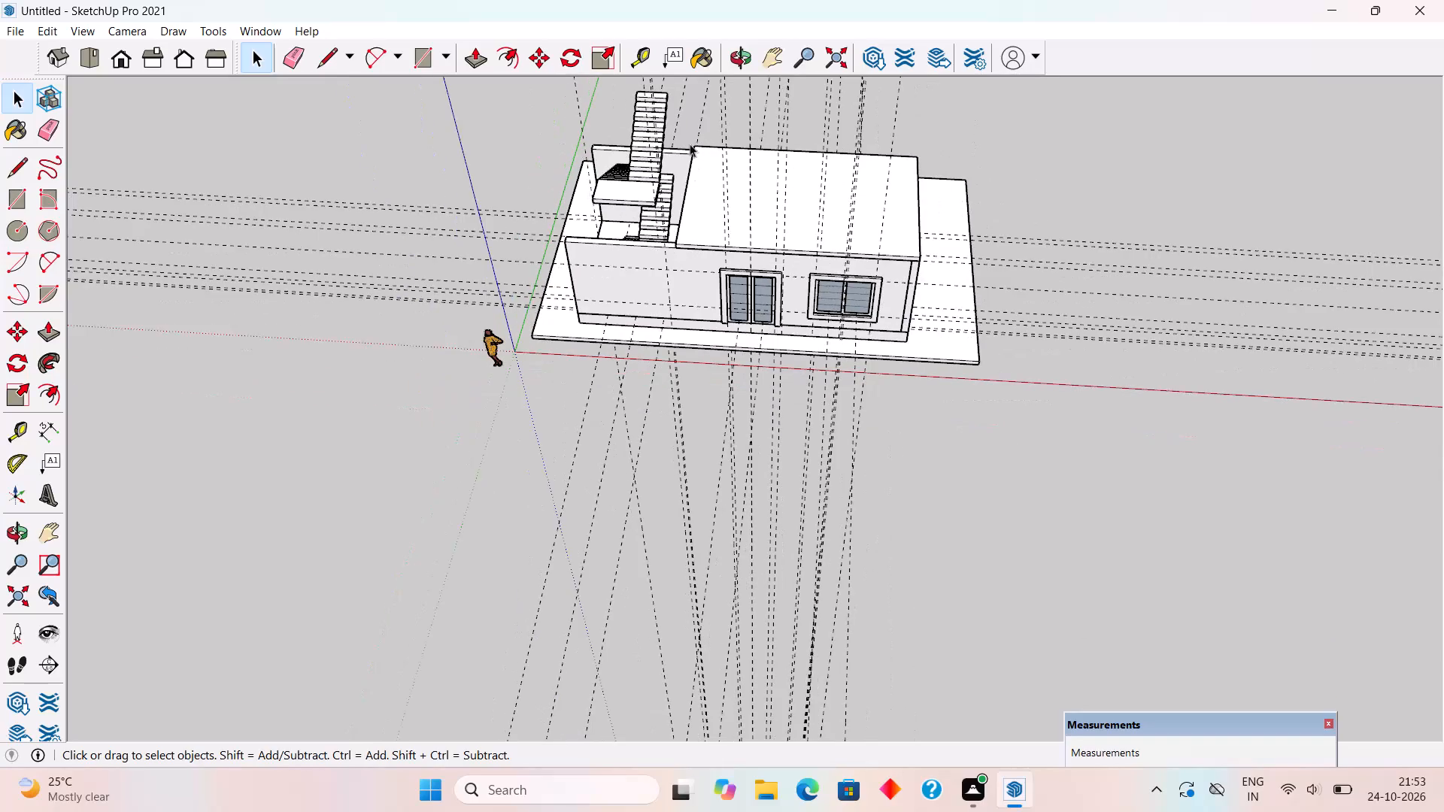
scroll(675, 114, "up", 12)
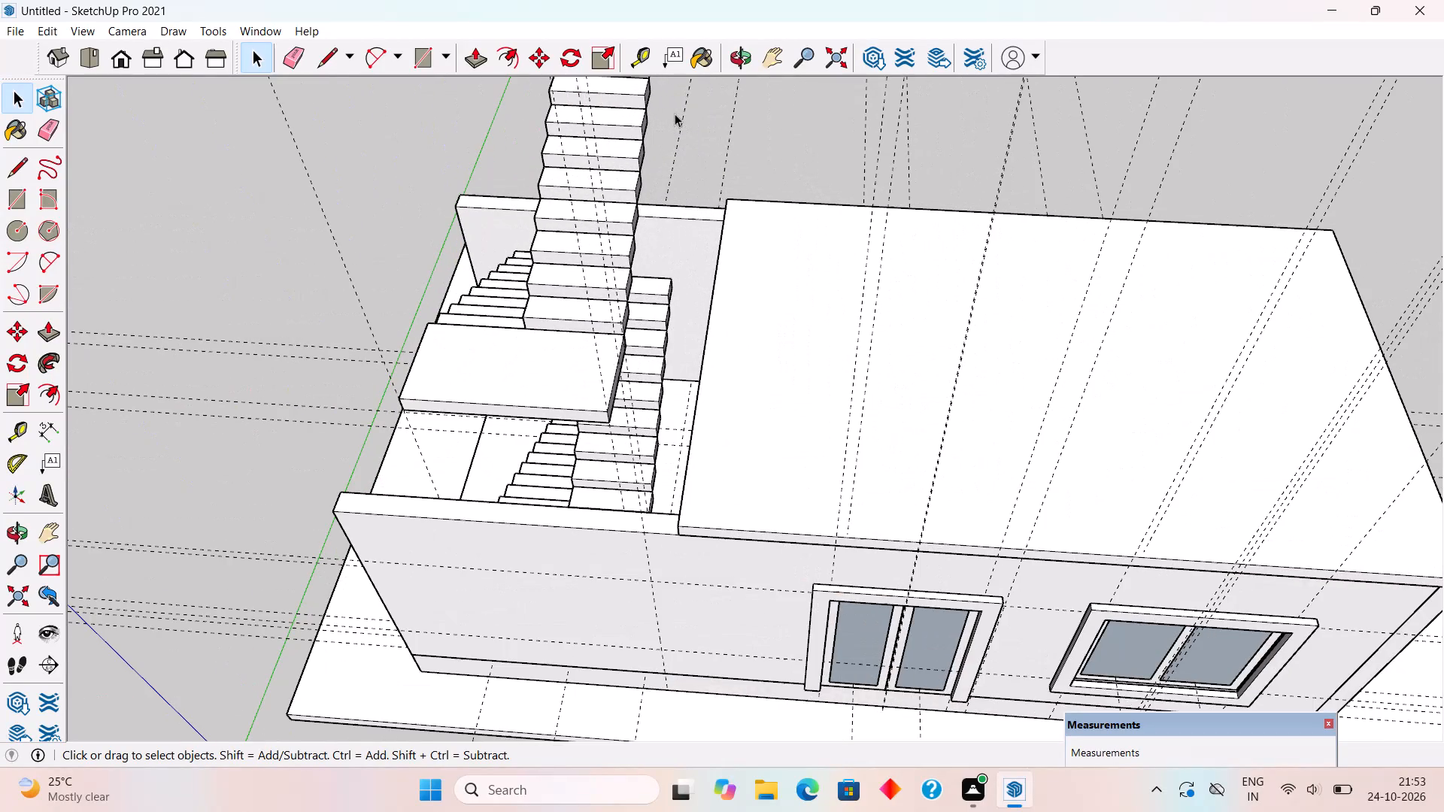
scroll(675, 115, "up", 3)
middle_click_drag(677, 120, 839, 62)
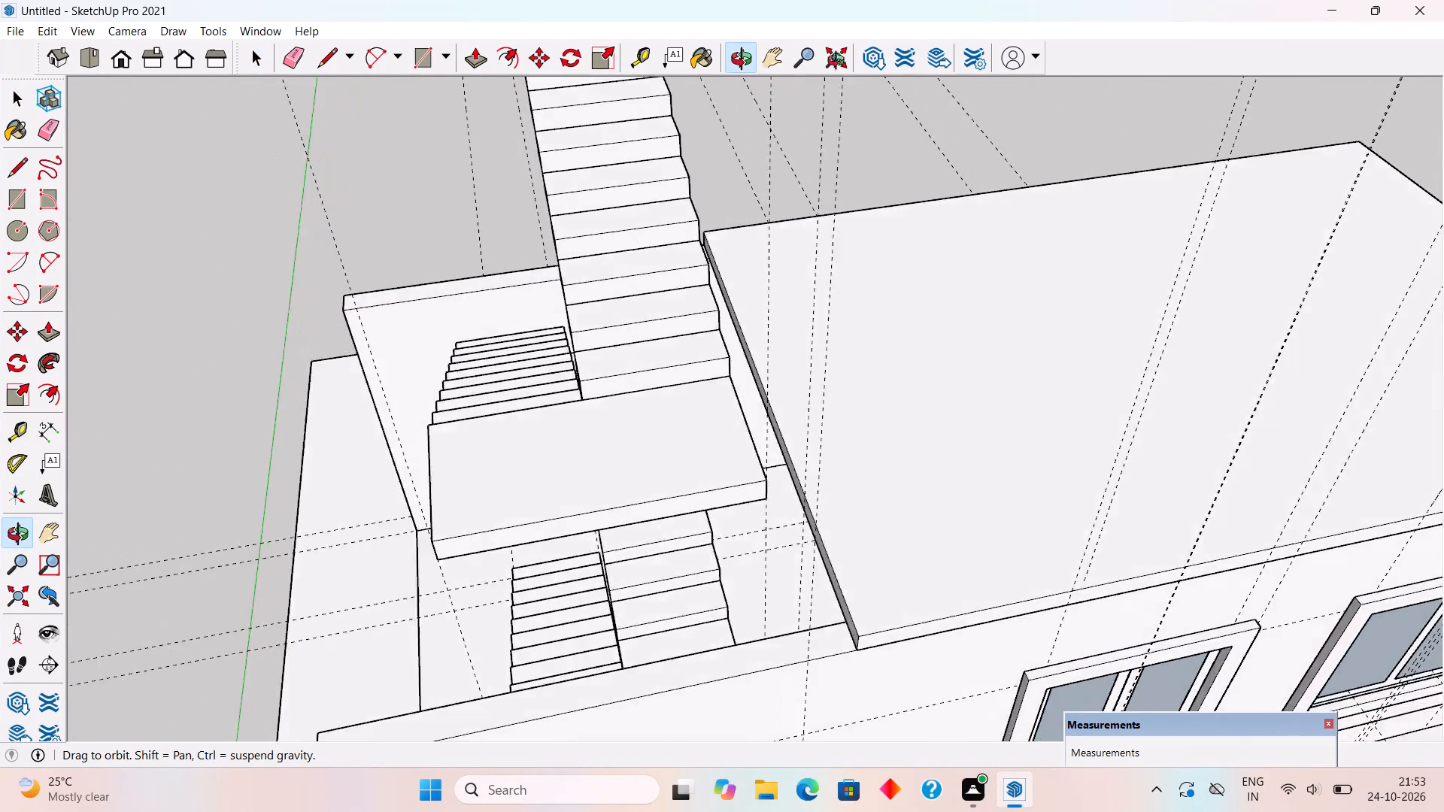
middle_click_drag(839, 62, 829, 2)
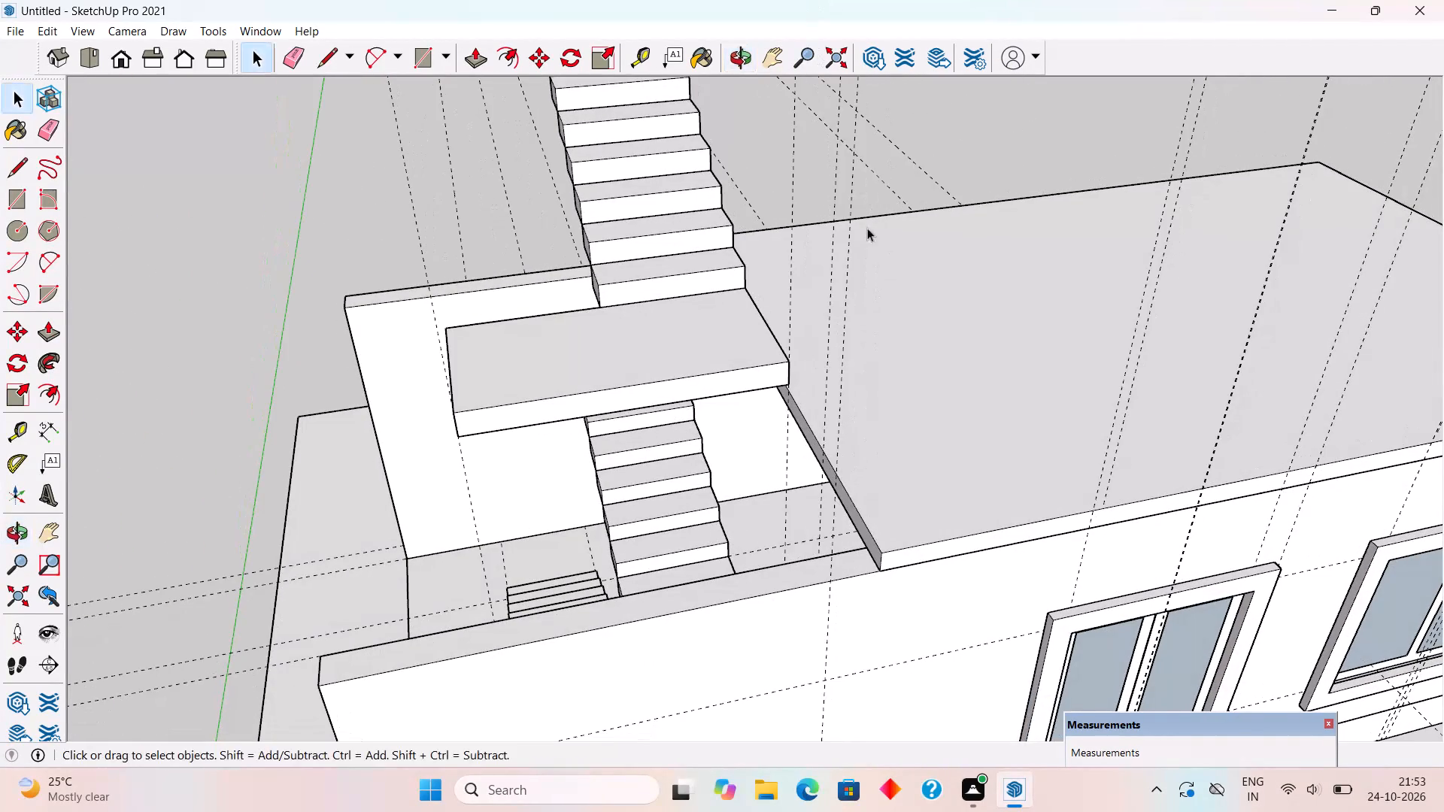
middle_click_drag(866, 255, 569, 170)
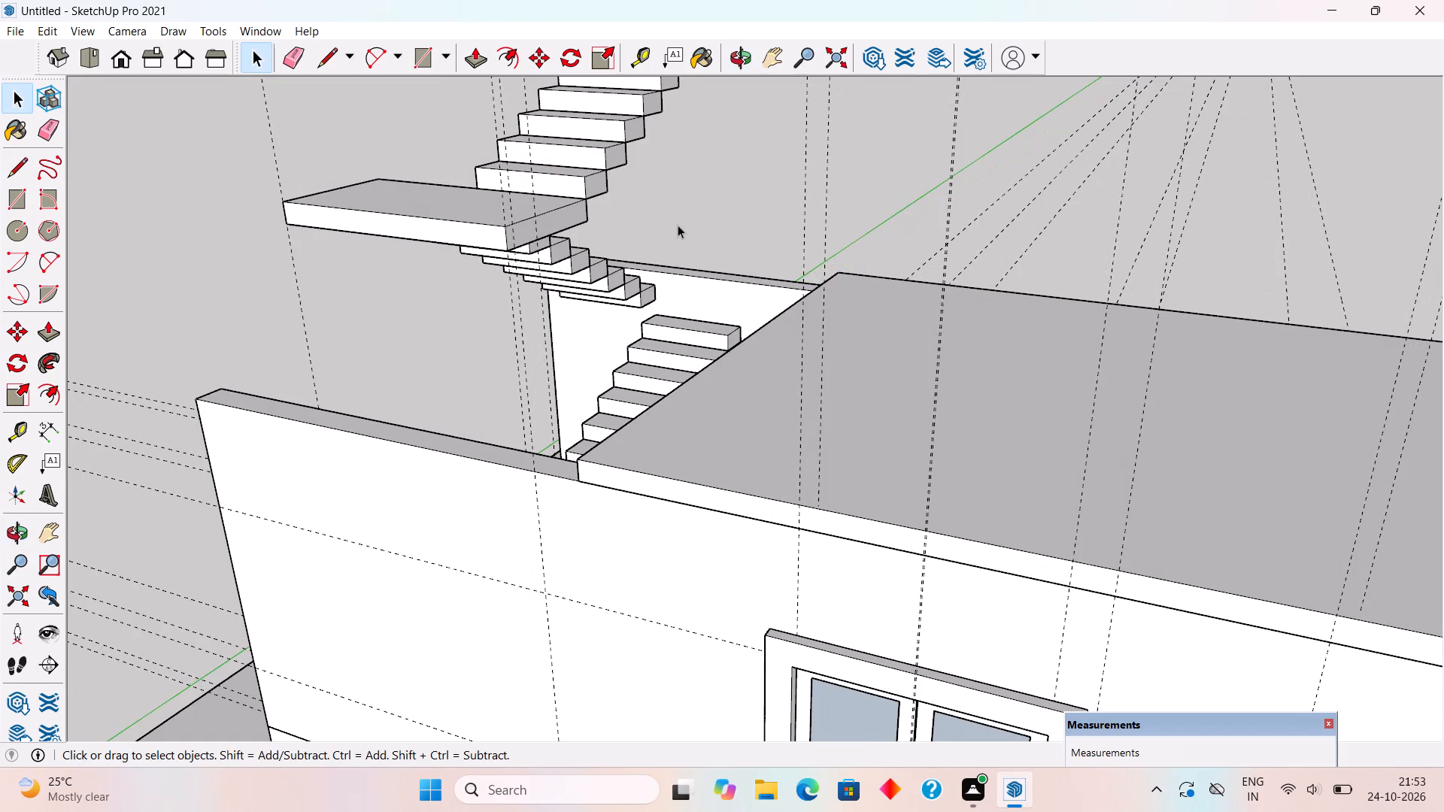
Open the slab group and extend its stair-side edge face about 1' 10" toward the staircase.
middle_click_drag(636, 271, 927, 256)
middle_click_drag(700, 262, 1000, 201)
middle_click_drag(820, 285, 1176, 295)
middle_click_drag(908, 370, 957, 374)
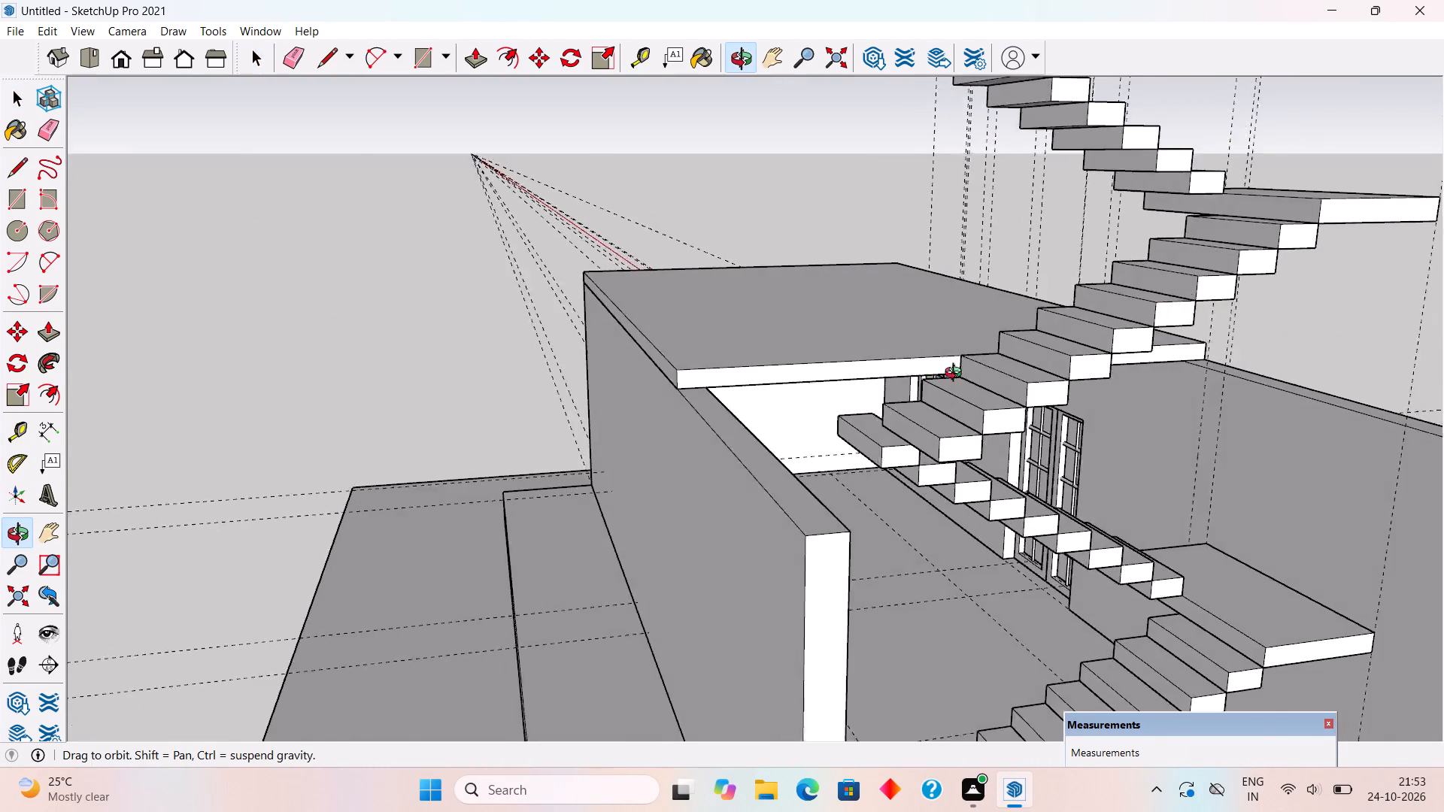
middle_click_drag(957, 374, 1037, 395)
scroll(1032, 434, "up", 5)
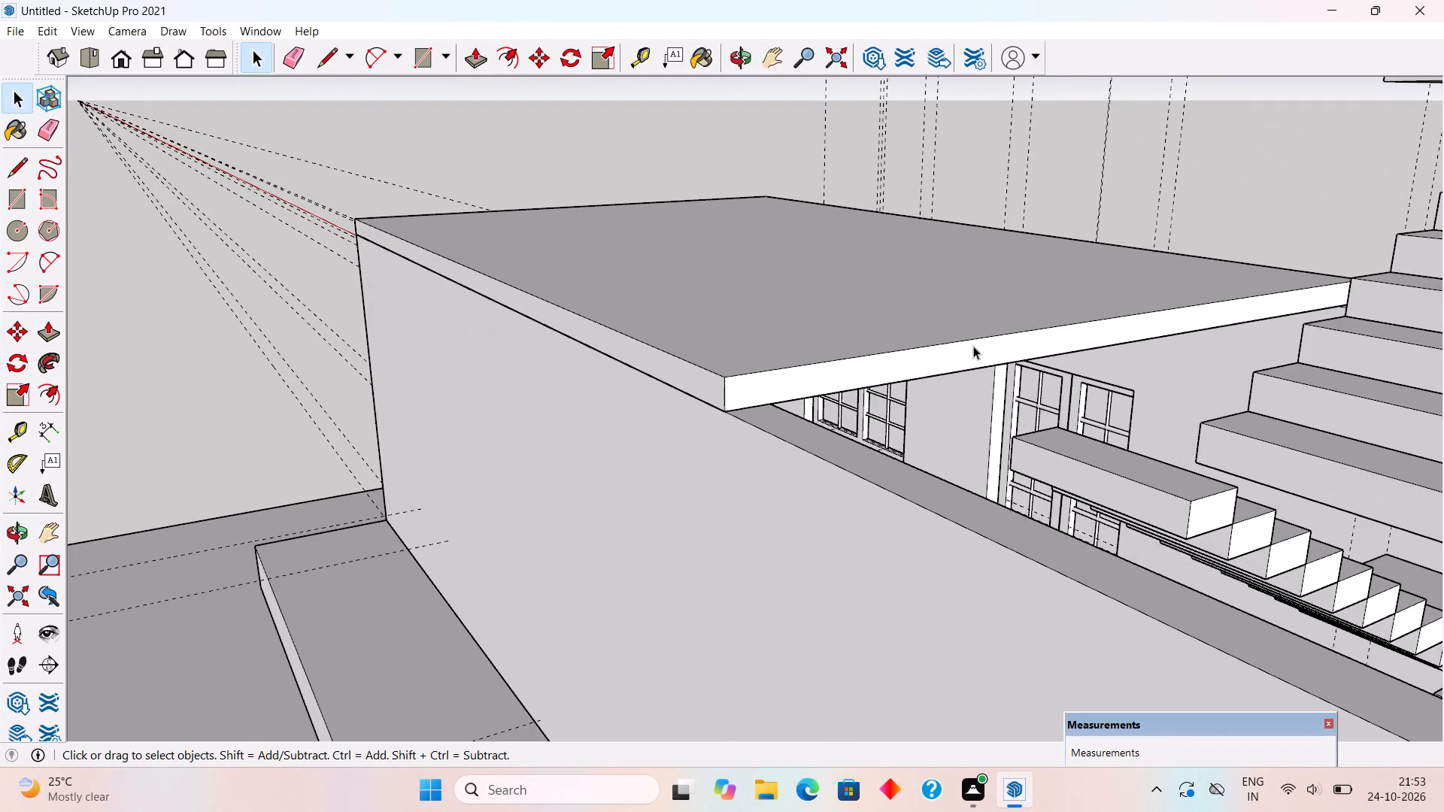
triple_click(924, 359)
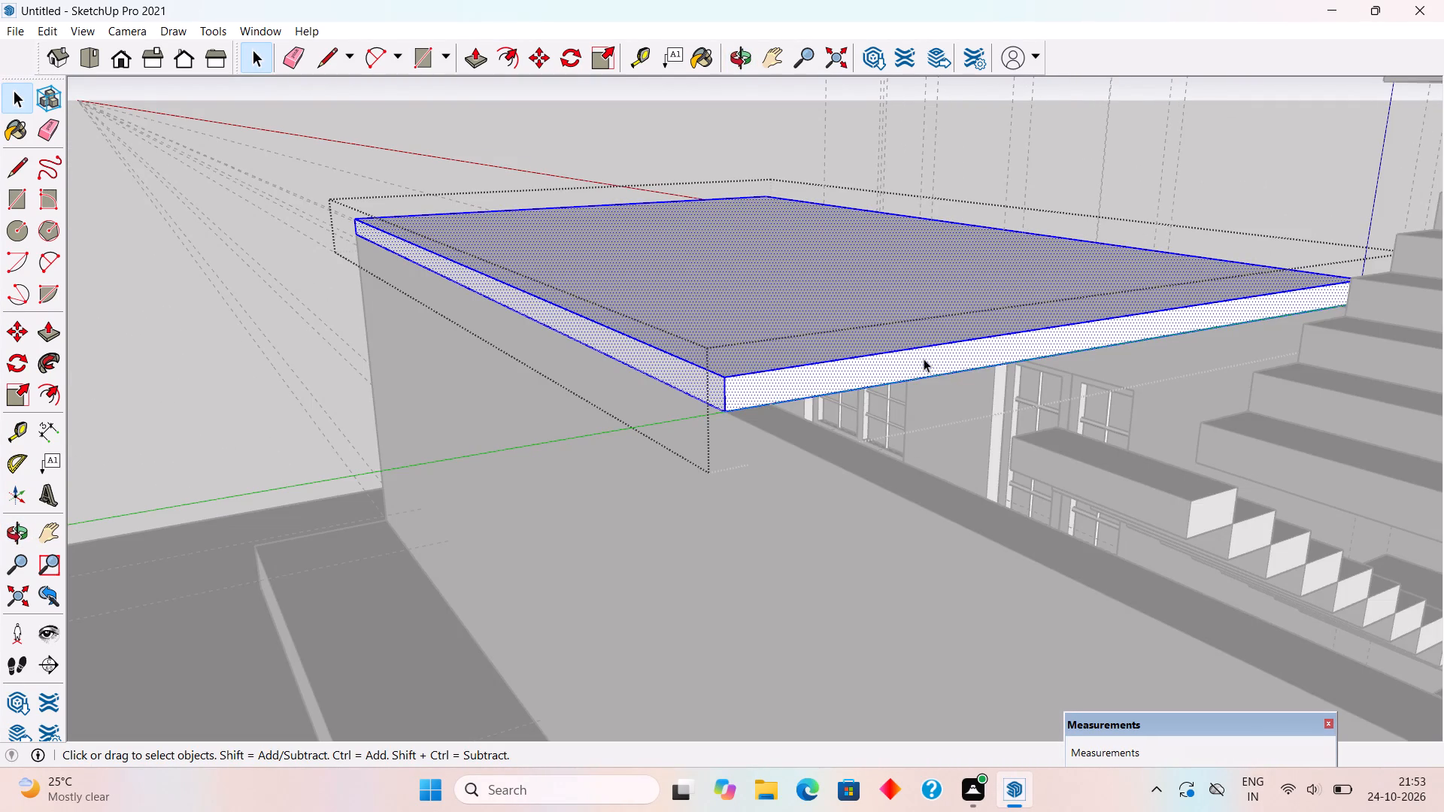
key("p")
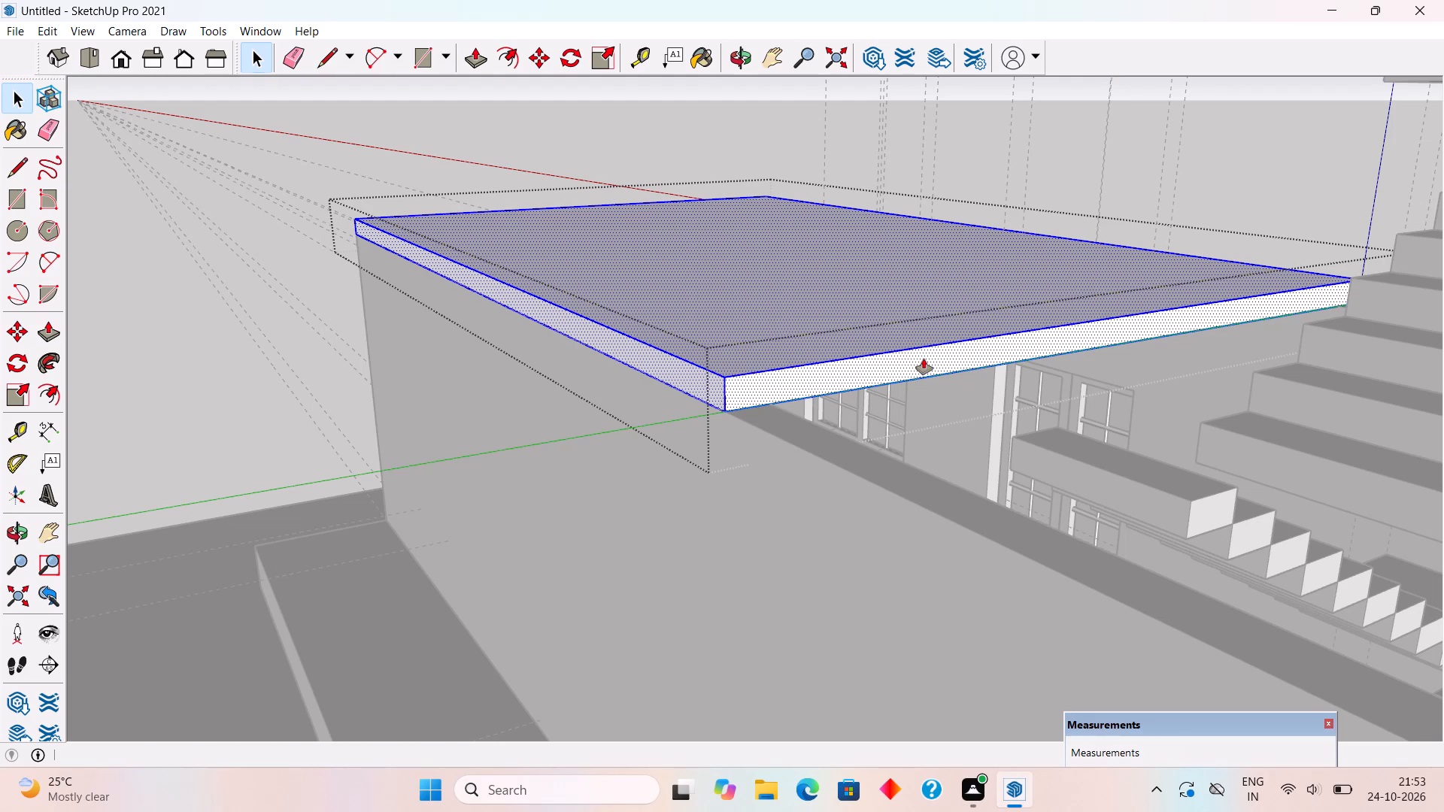
left_click(924, 368)
left_click(1009, 453)
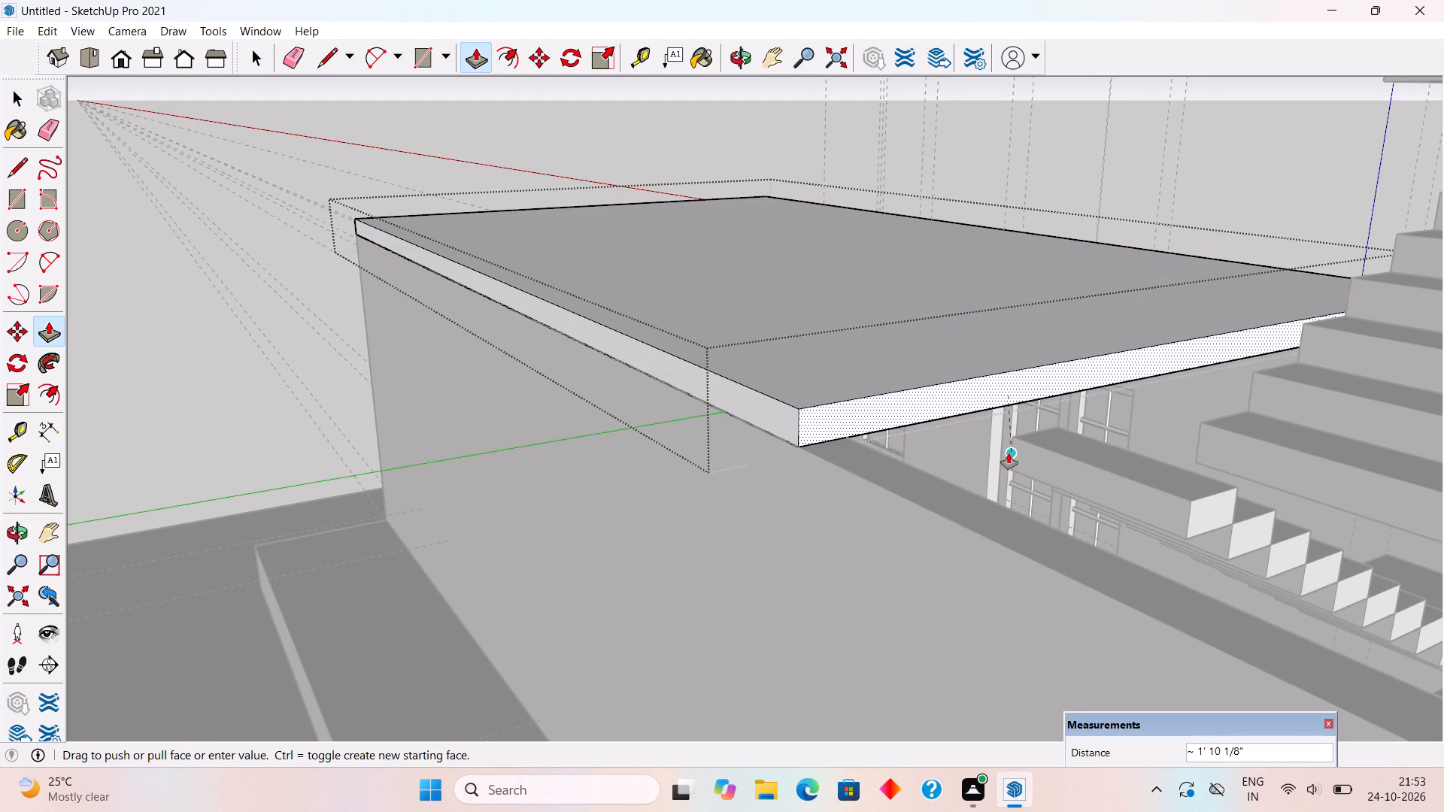
middle_click_drag(1009, 453, 907, 445)
key("space")
left_click(320, 236)
Draw a 6' by 6" vertical rectangle between the lower flight's top step and the upper flight's first step, and extrude it 3' to the long wall.
middle_click_drag(544, 358, 621, 386)
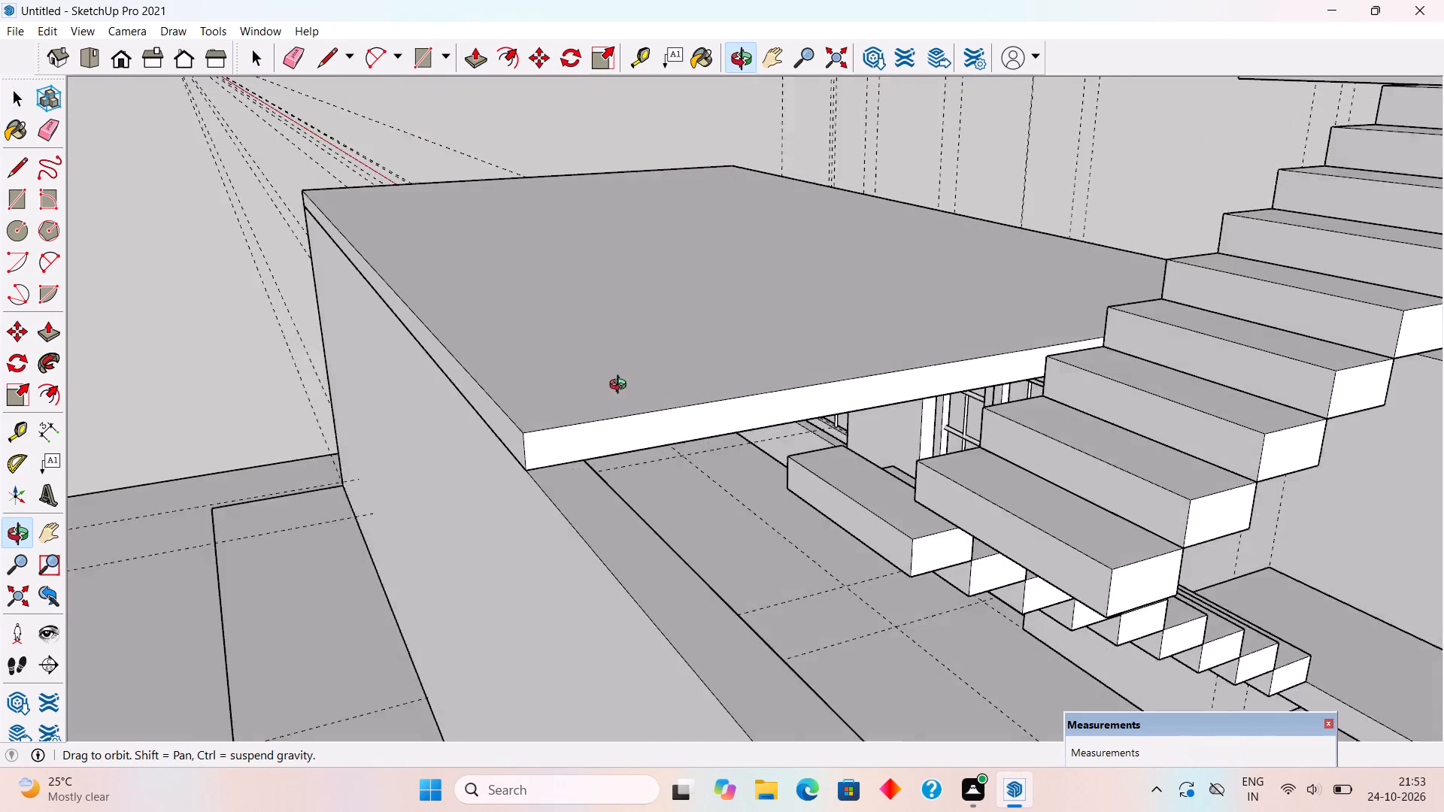
middle_click_drag(621, 386, 570, 333)
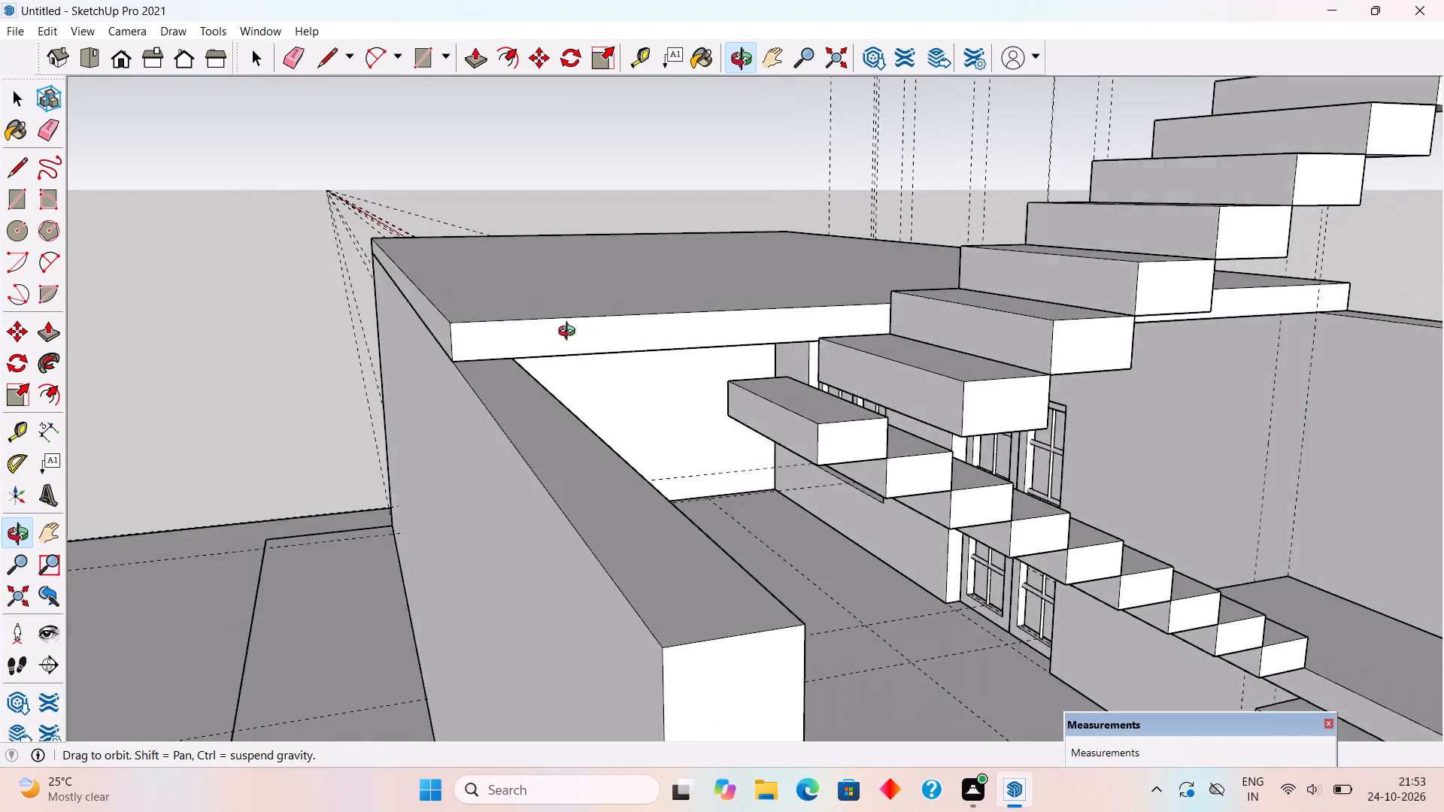
middle_click_drag(570, 333, 563, 320)
scroll(563, 320, "down", 2)
middle_click_drag(587, 323, 689, 350)
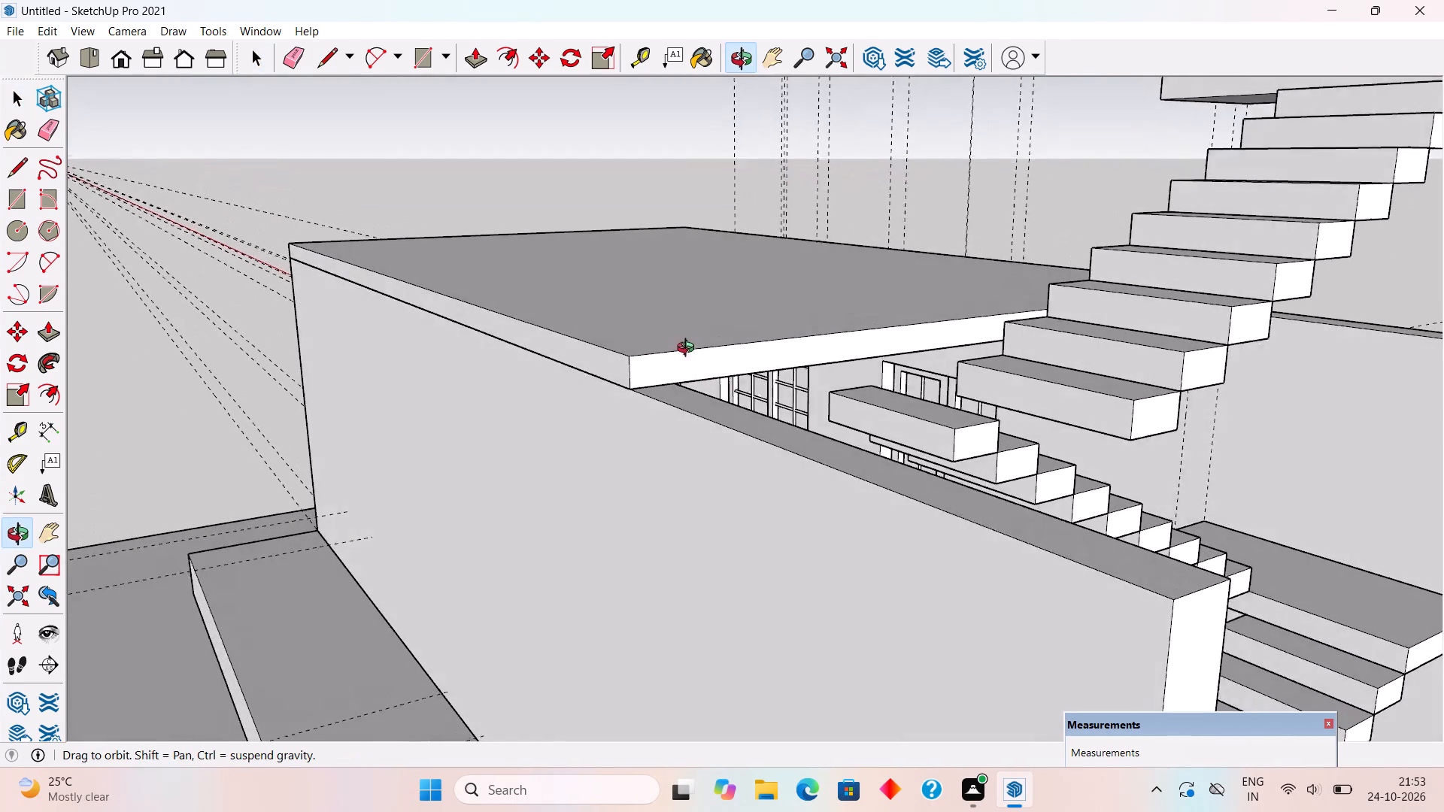
middle_click_drag(689, 350, 707, 368)
scroll(983, 483, "up", 5)
middle_click_drag(1024, 458, 1110, 441)
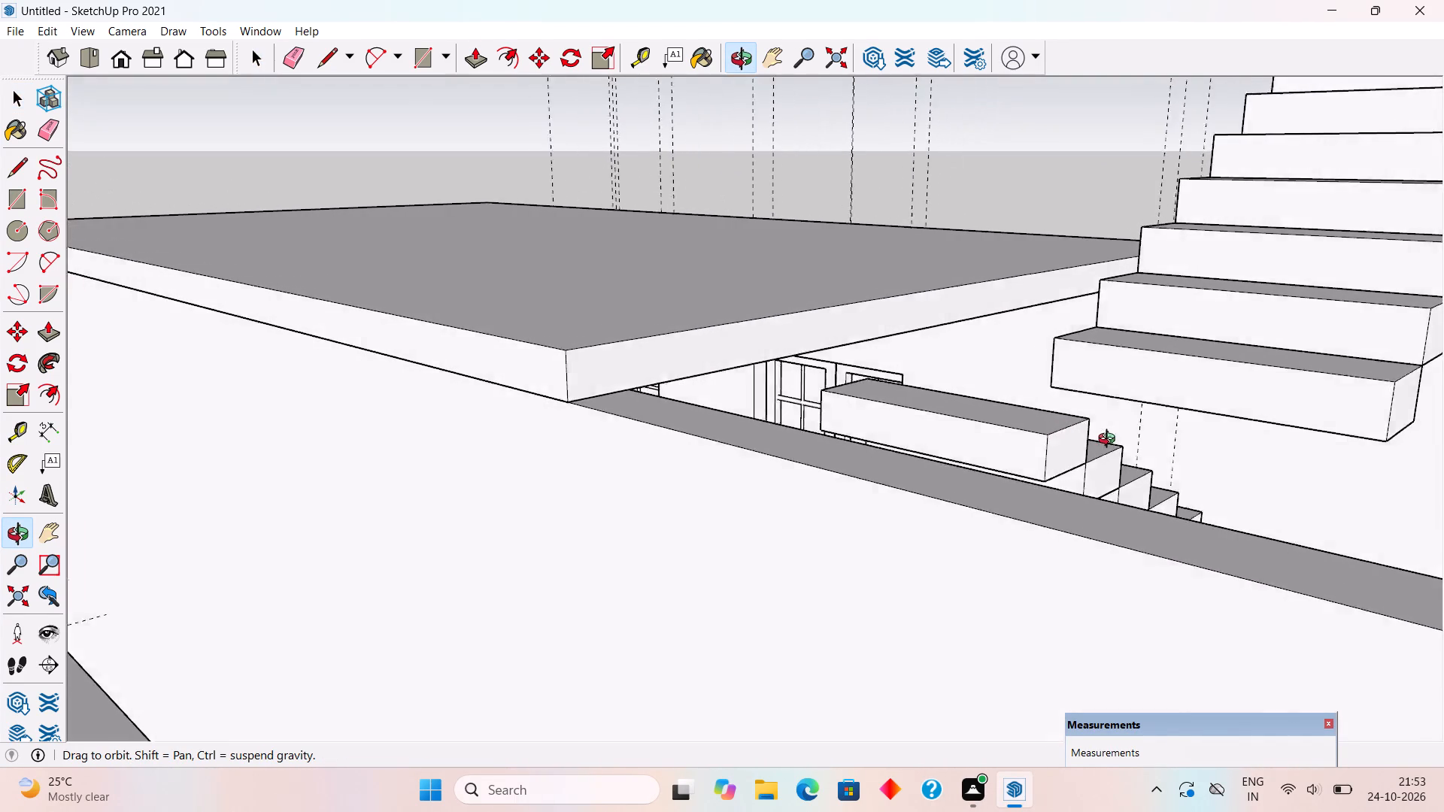
middle_click_drag(1110, 441, 1235, 453)
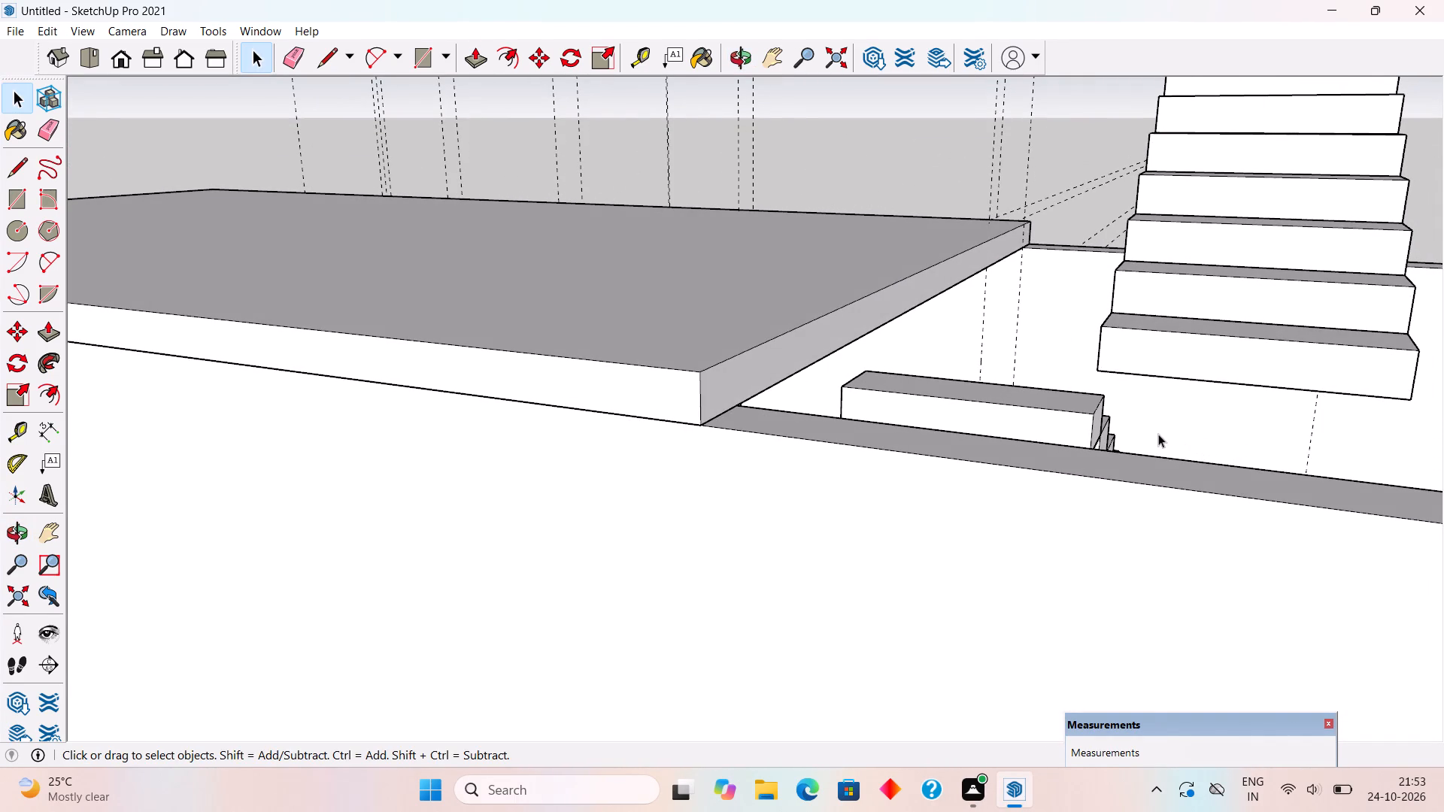
key("r")
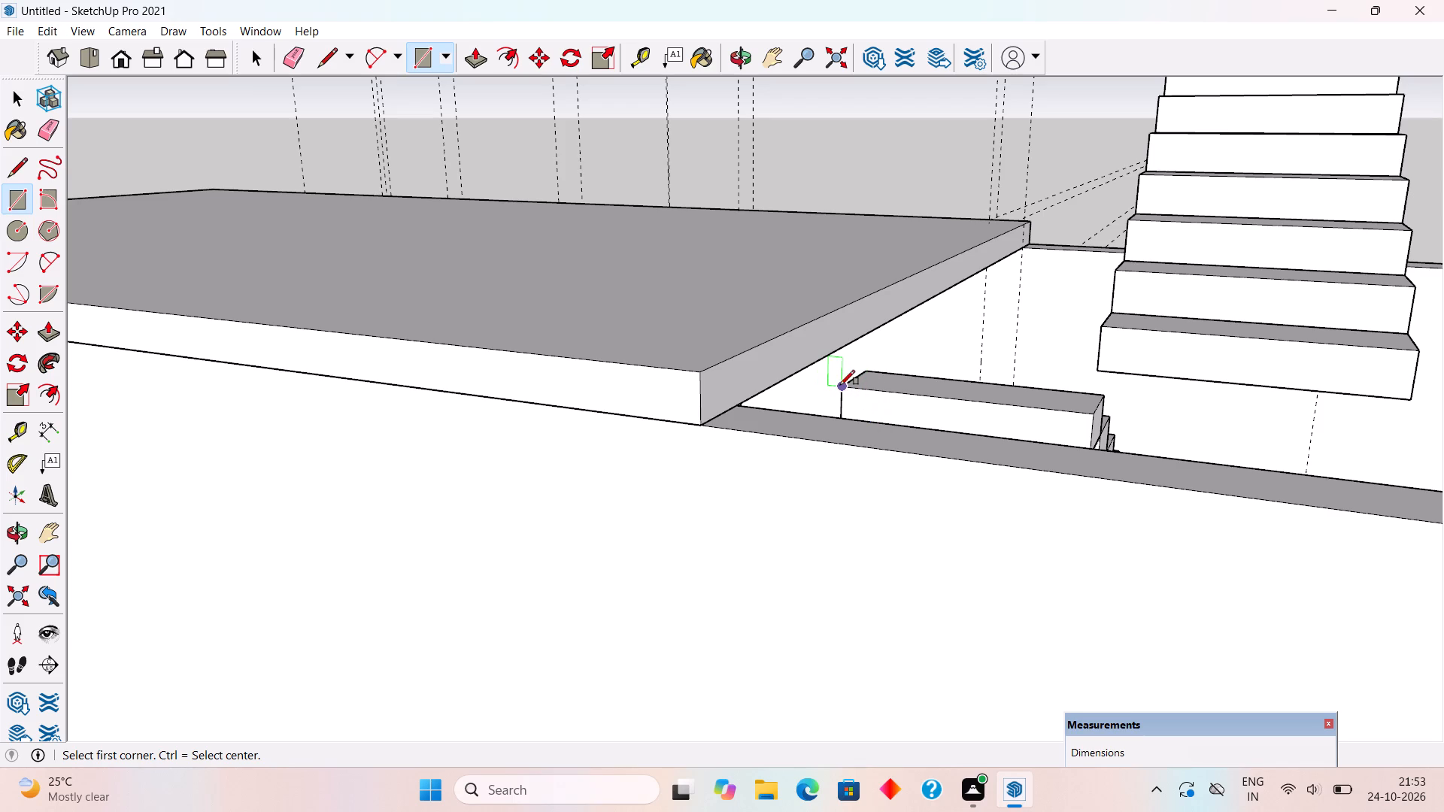
left_click(840, 385)
left_click(1408, 401)
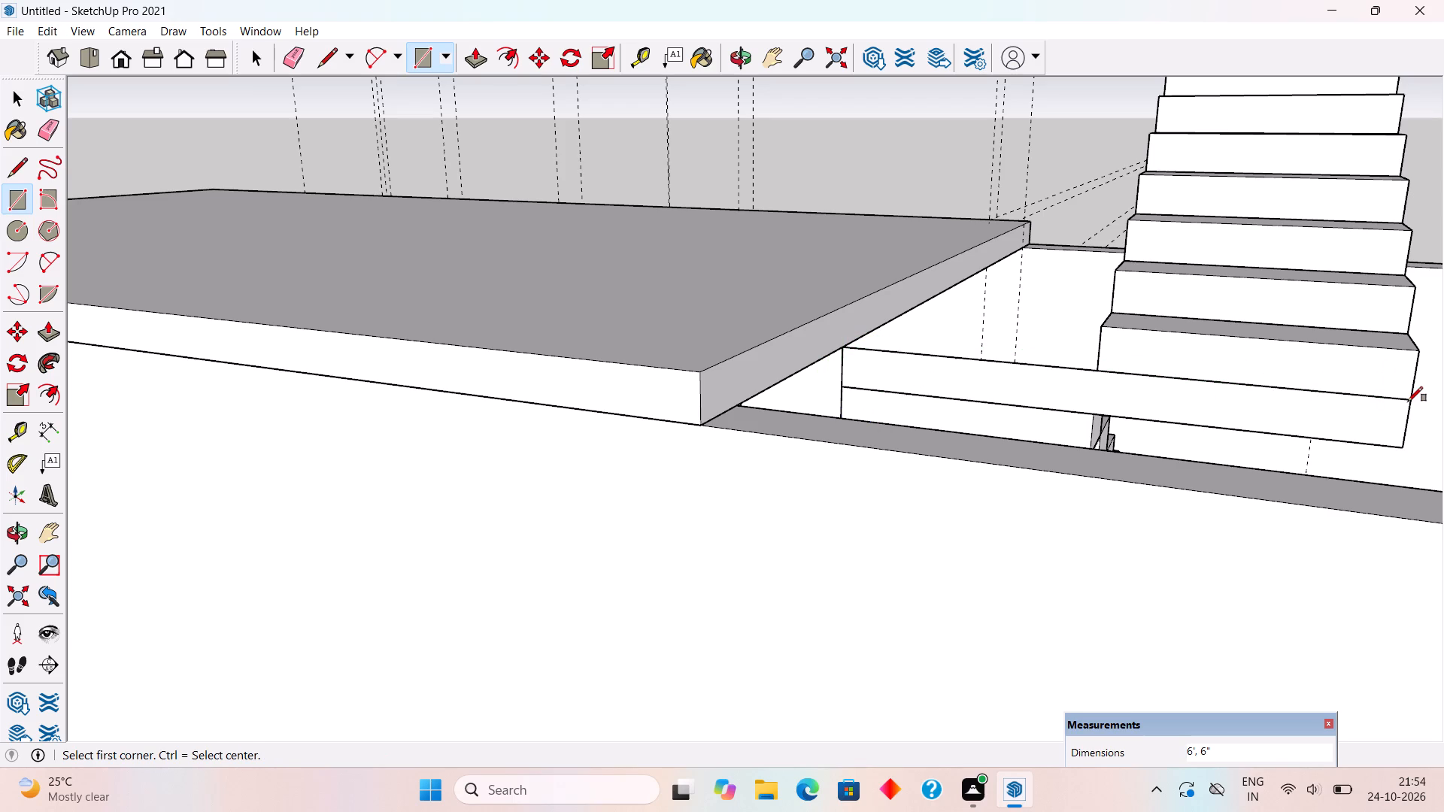
key("p")
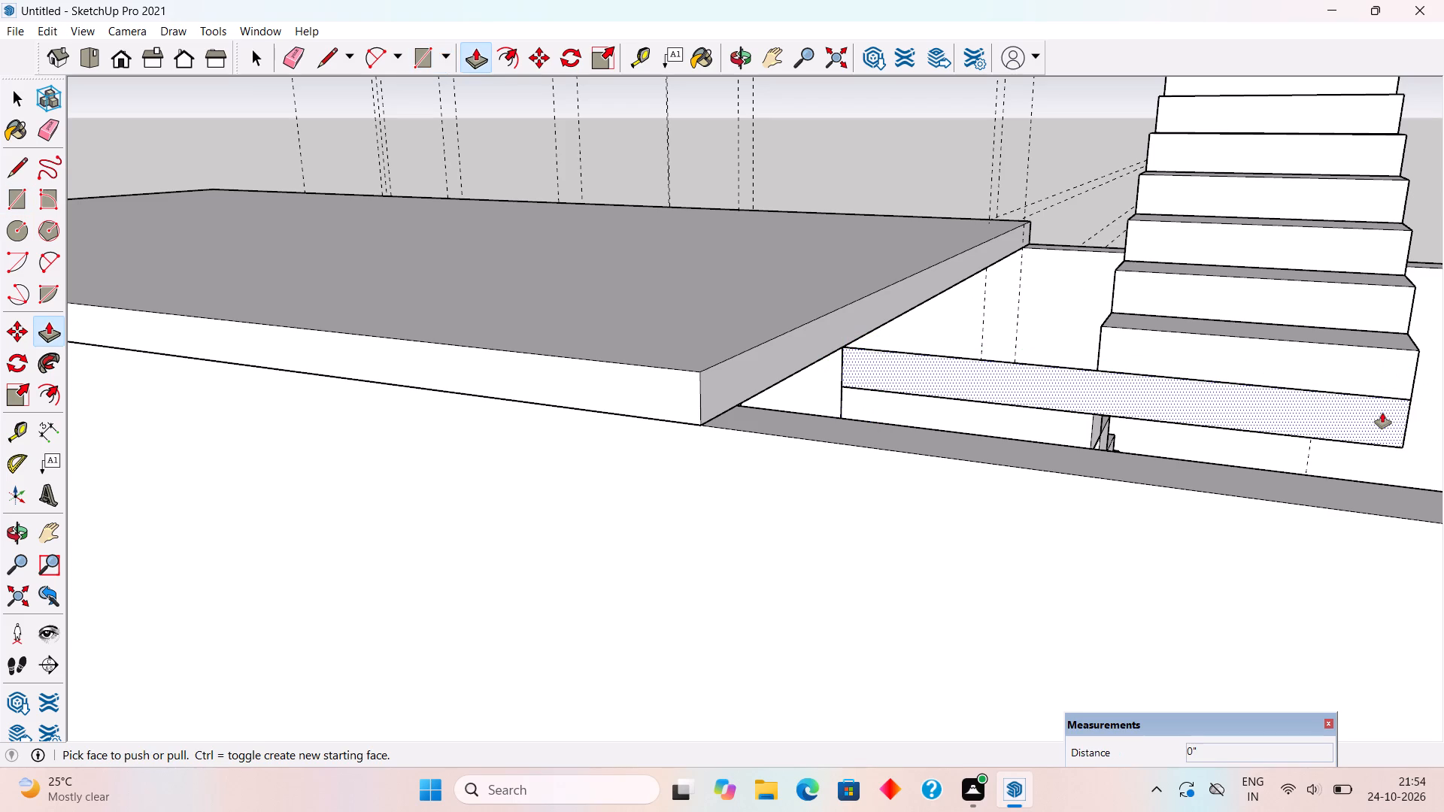
left_click(1382, 413)
left_click(1364, 477)
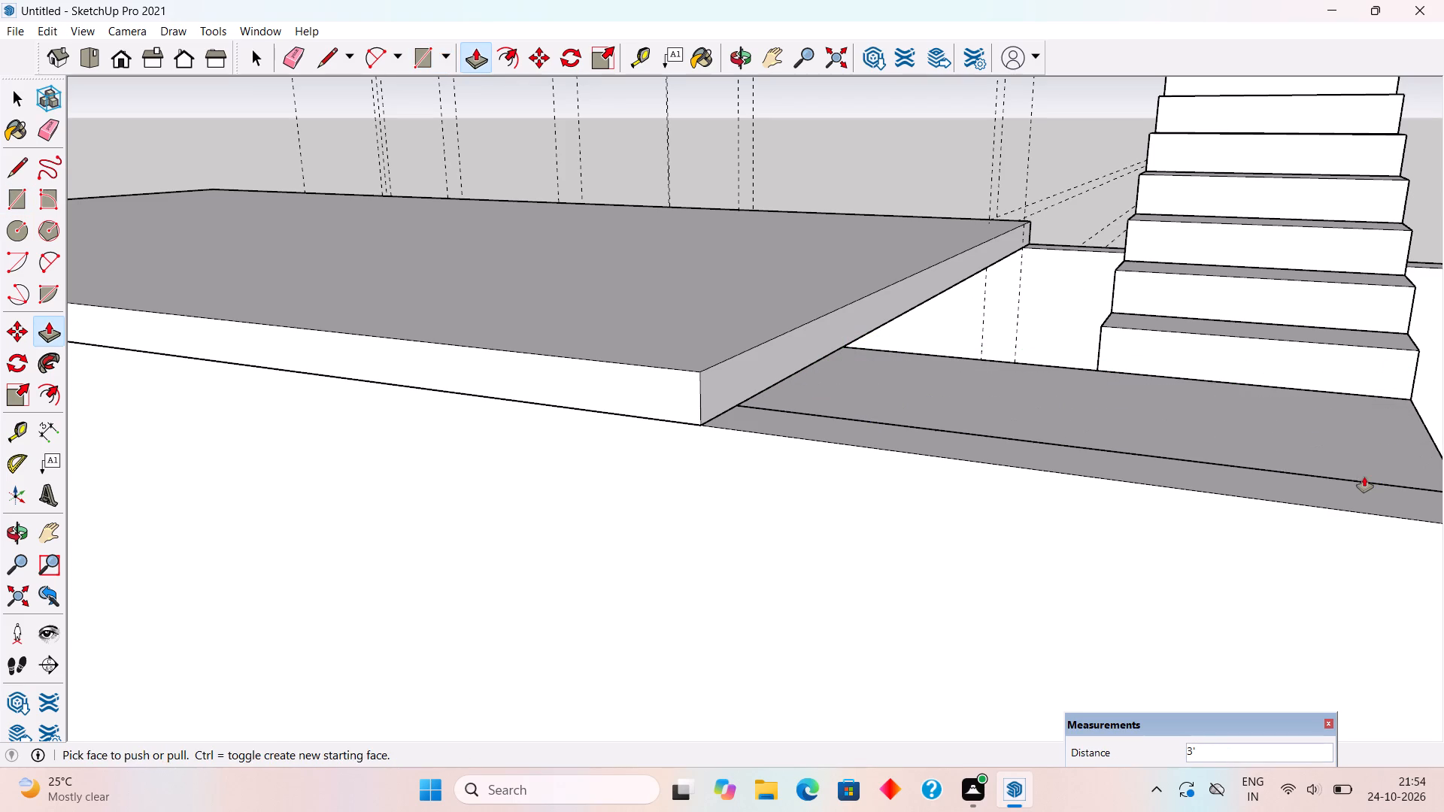
Group the new landing block between the staircase and the long wall.
middle_click_drag(1335, 477, 820, 426)
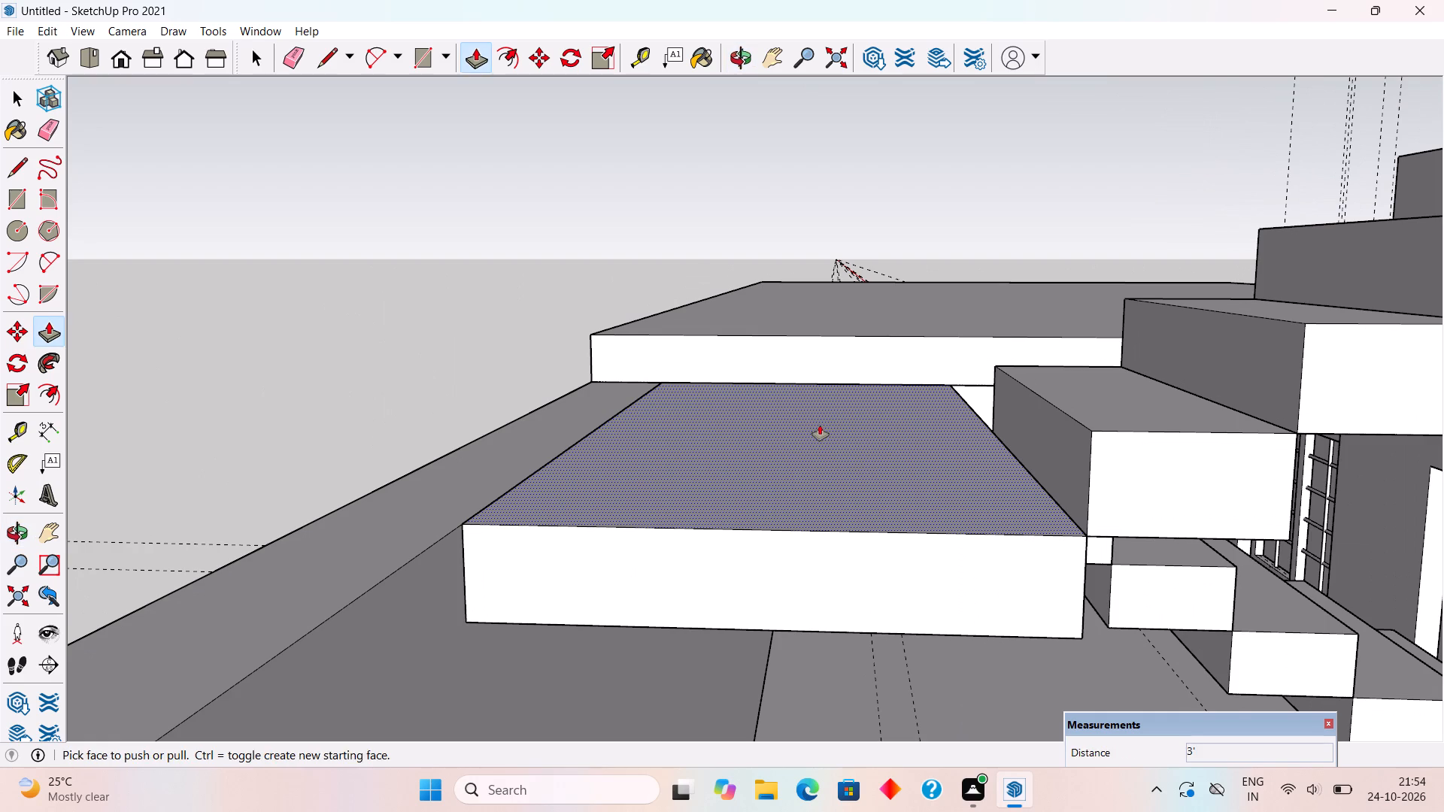
key("space")
triple_click(880, 492)
right_click(870, 484)
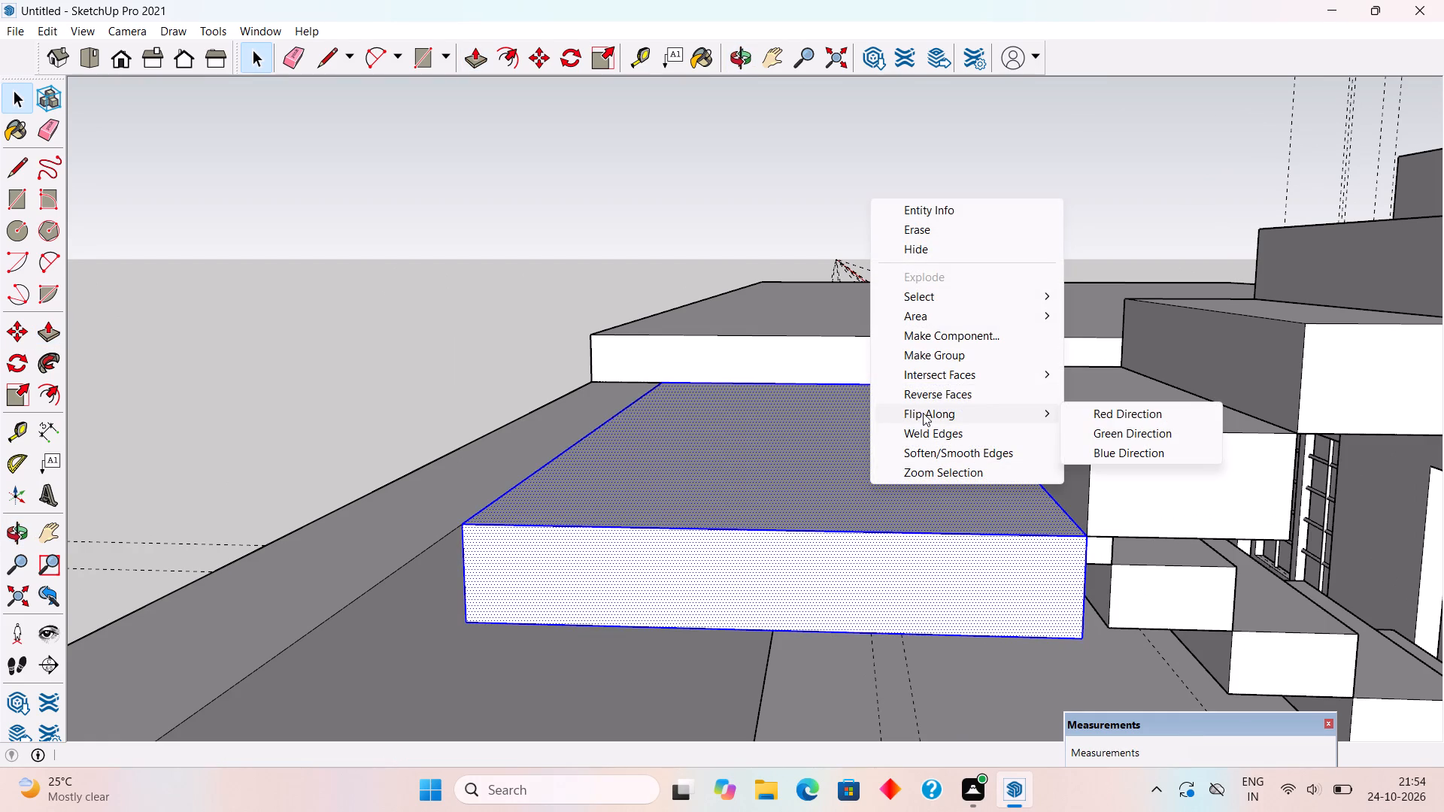
left_click(951, 355)
left_click(498, 276)
Examine the new landing, the slab edge and the joints with both staircases from several angles.
middle_click_drag(661, 420, 675, 356)
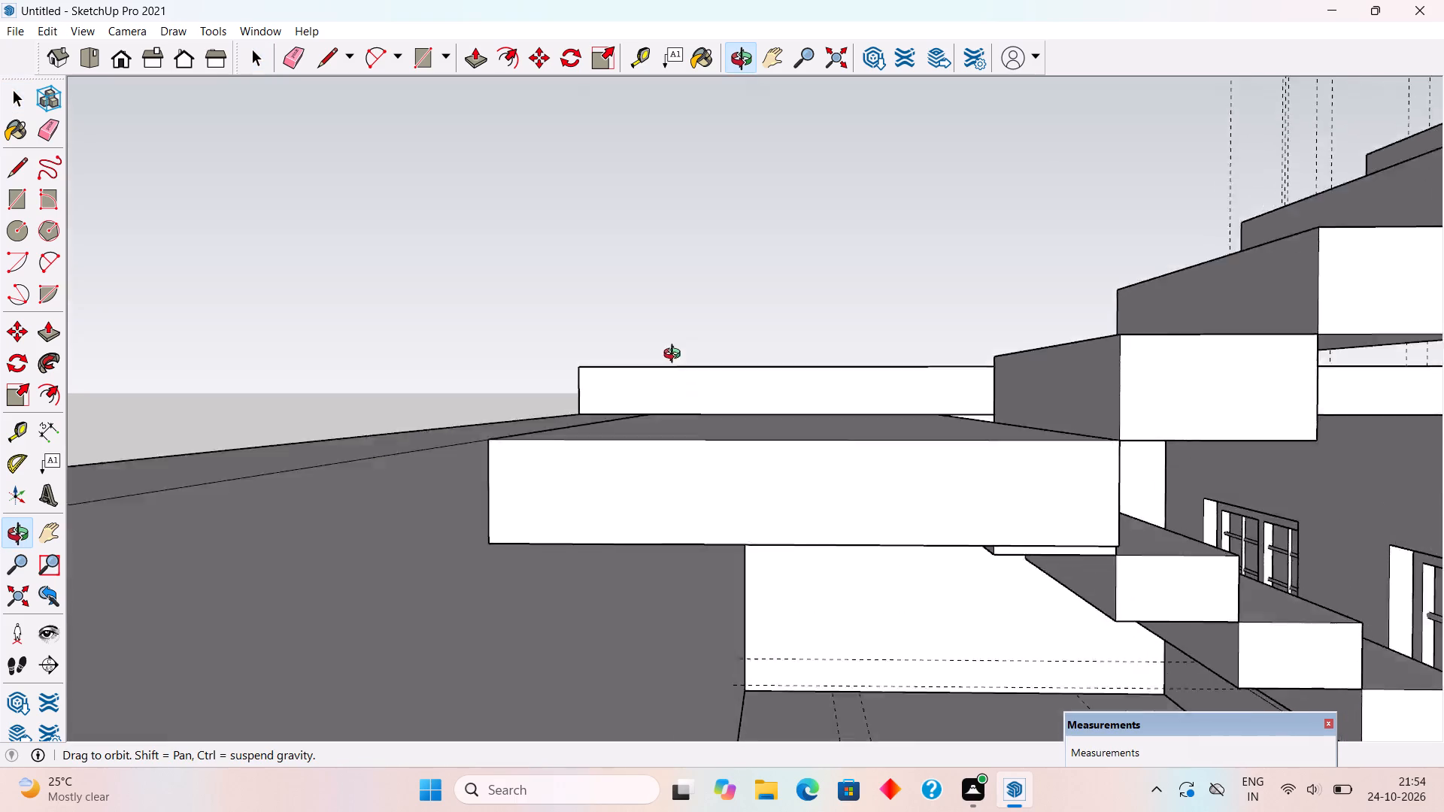
middle_click_drag(675, 356, 791, 495)
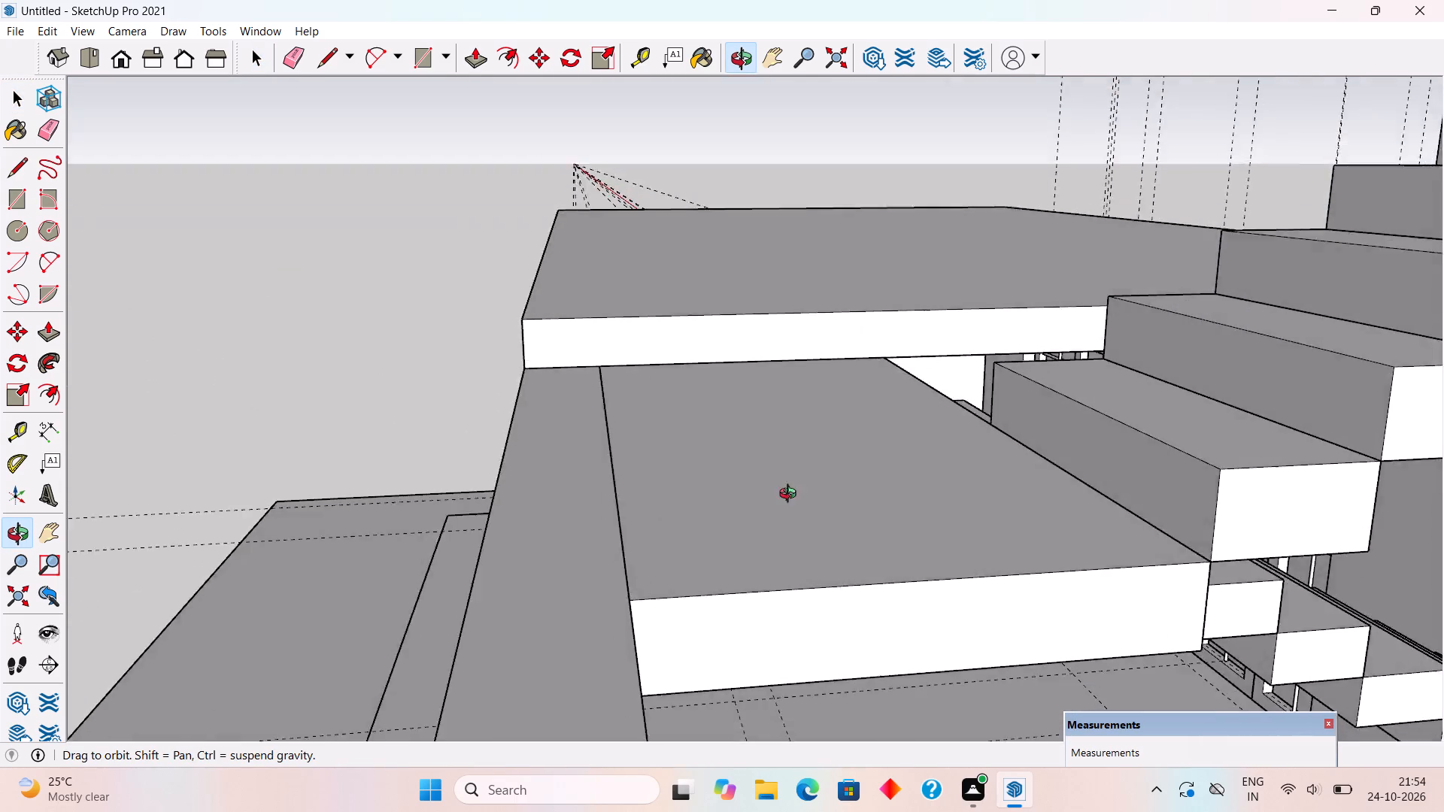
middle_click_drag(791, 495, 851, 517)
scroll(853, 496, "down", 2)
scroll(750, 391, "down", 4)
middle_click_drag(725, 426, 704, 460)
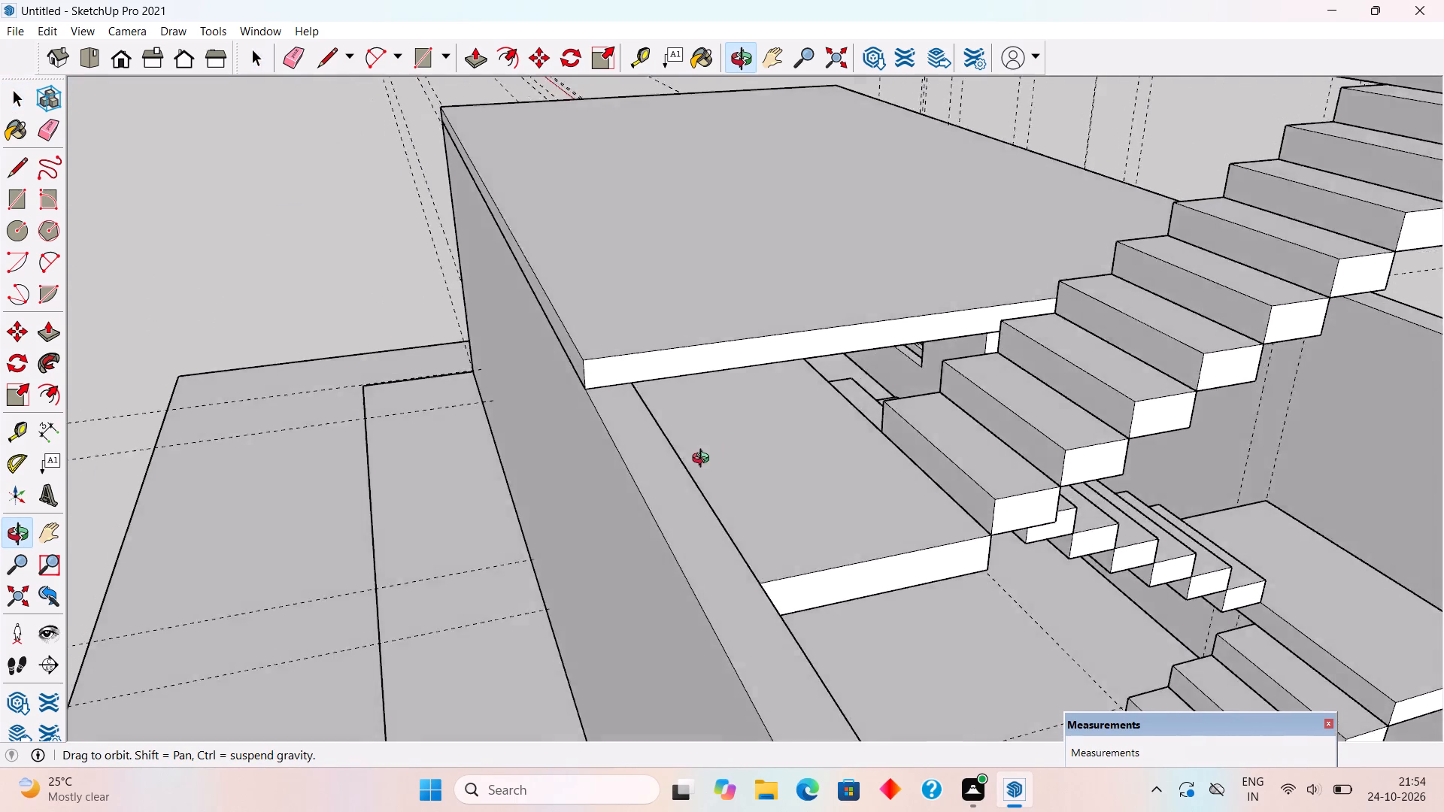
middle_click_drag(704, 460, 585, 532)
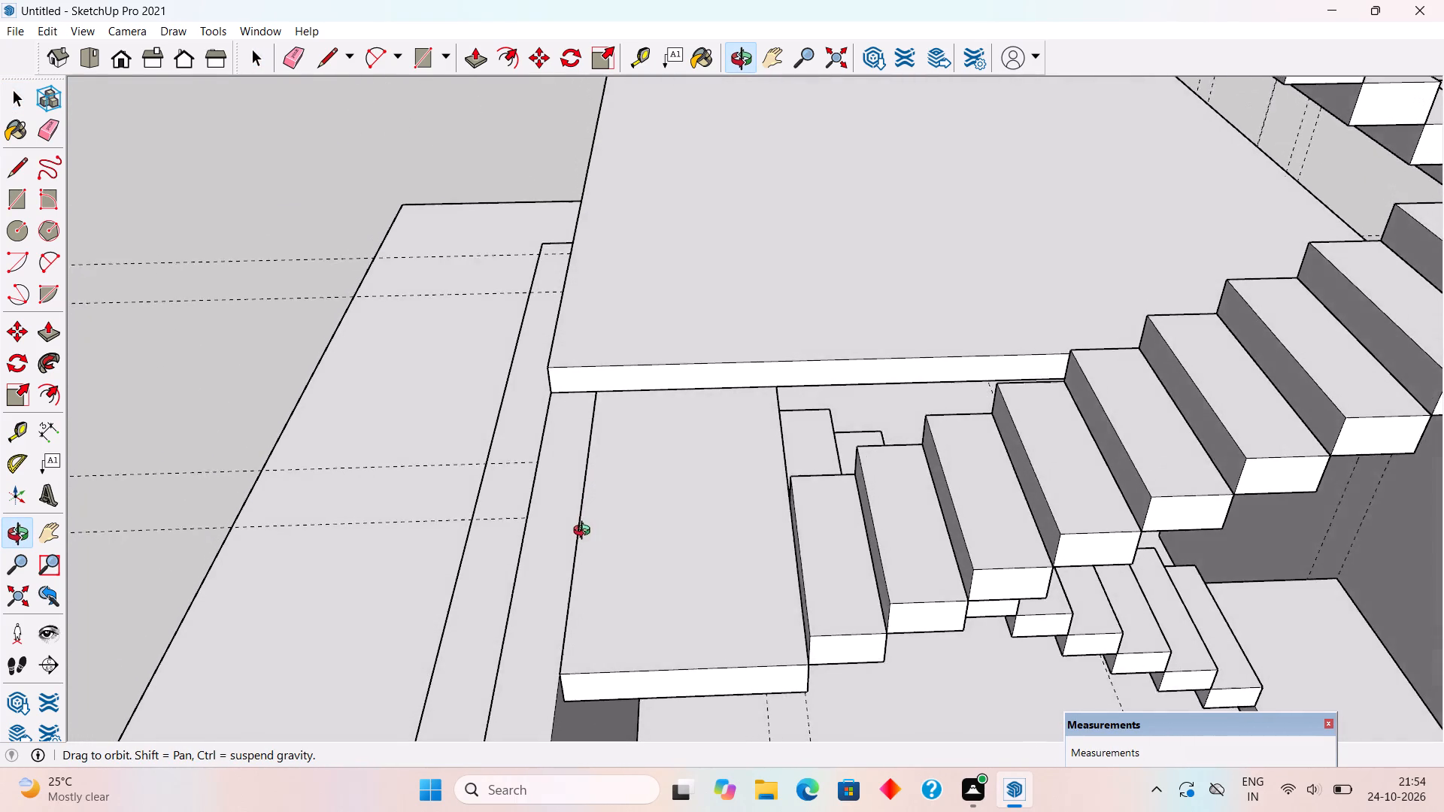
middle_click_drag(585, 532, 699, 584)
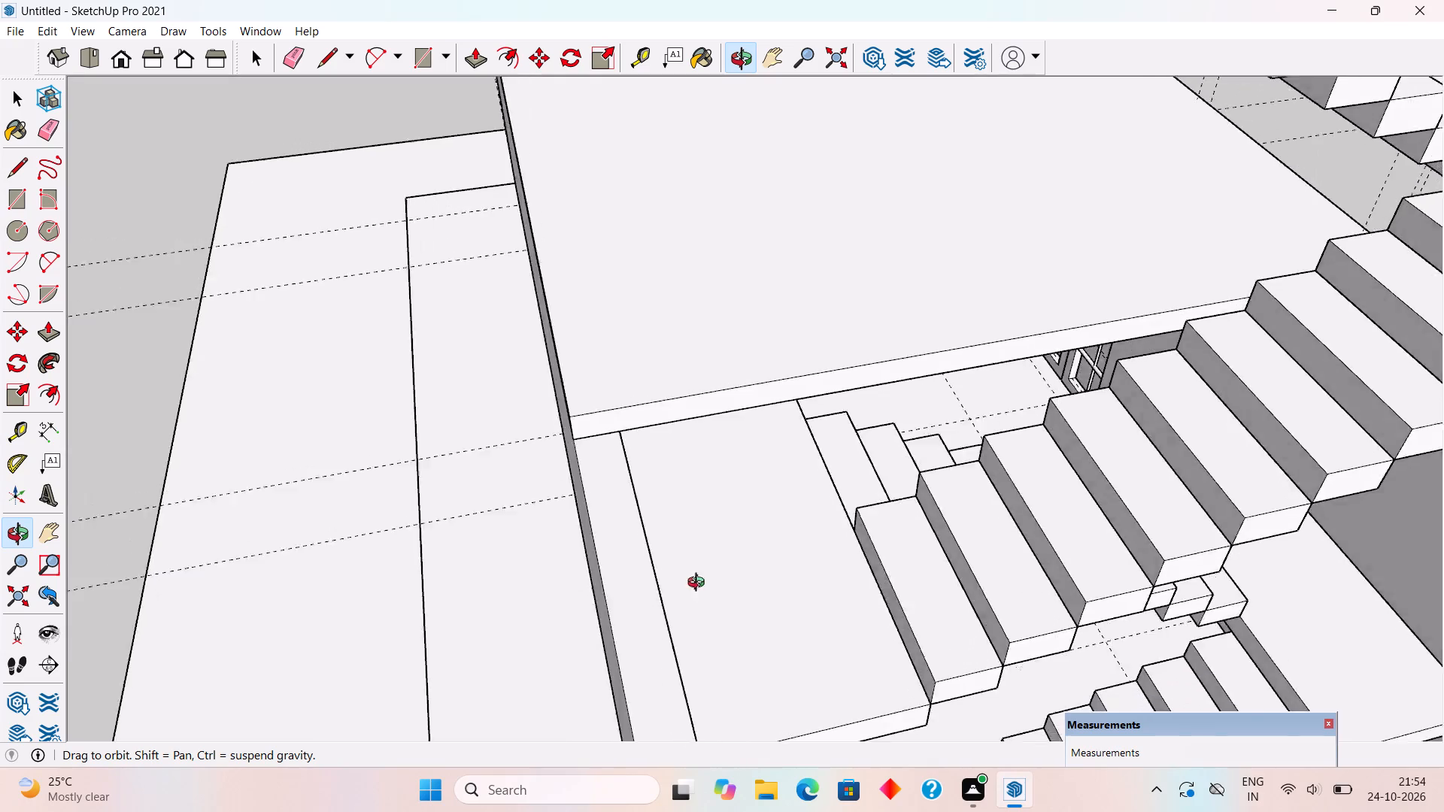
middle_click_drag(699, 584, 977, 502)
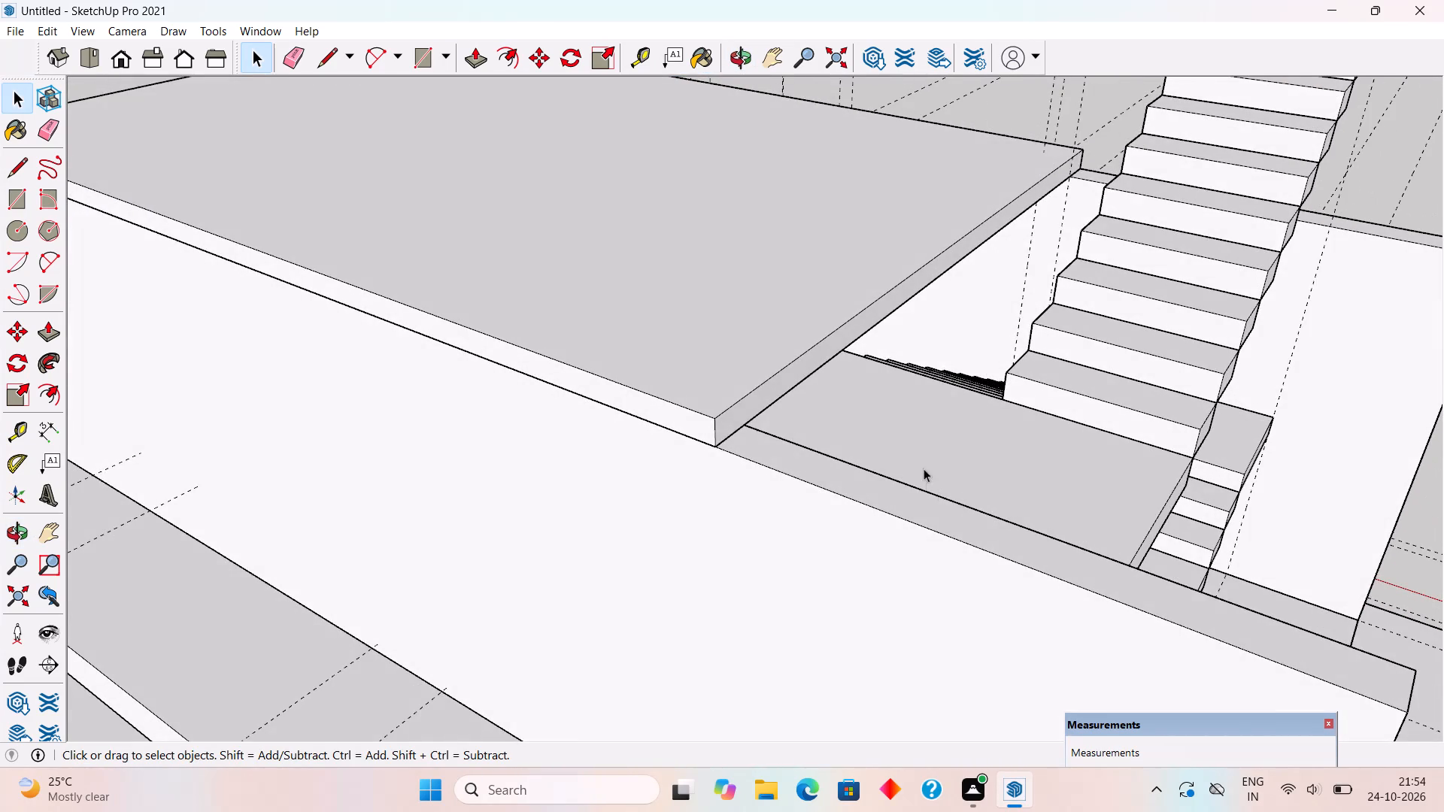
scroll(921, 461, "down", 2)
middle_click_drag(915, 435, 672, 414)
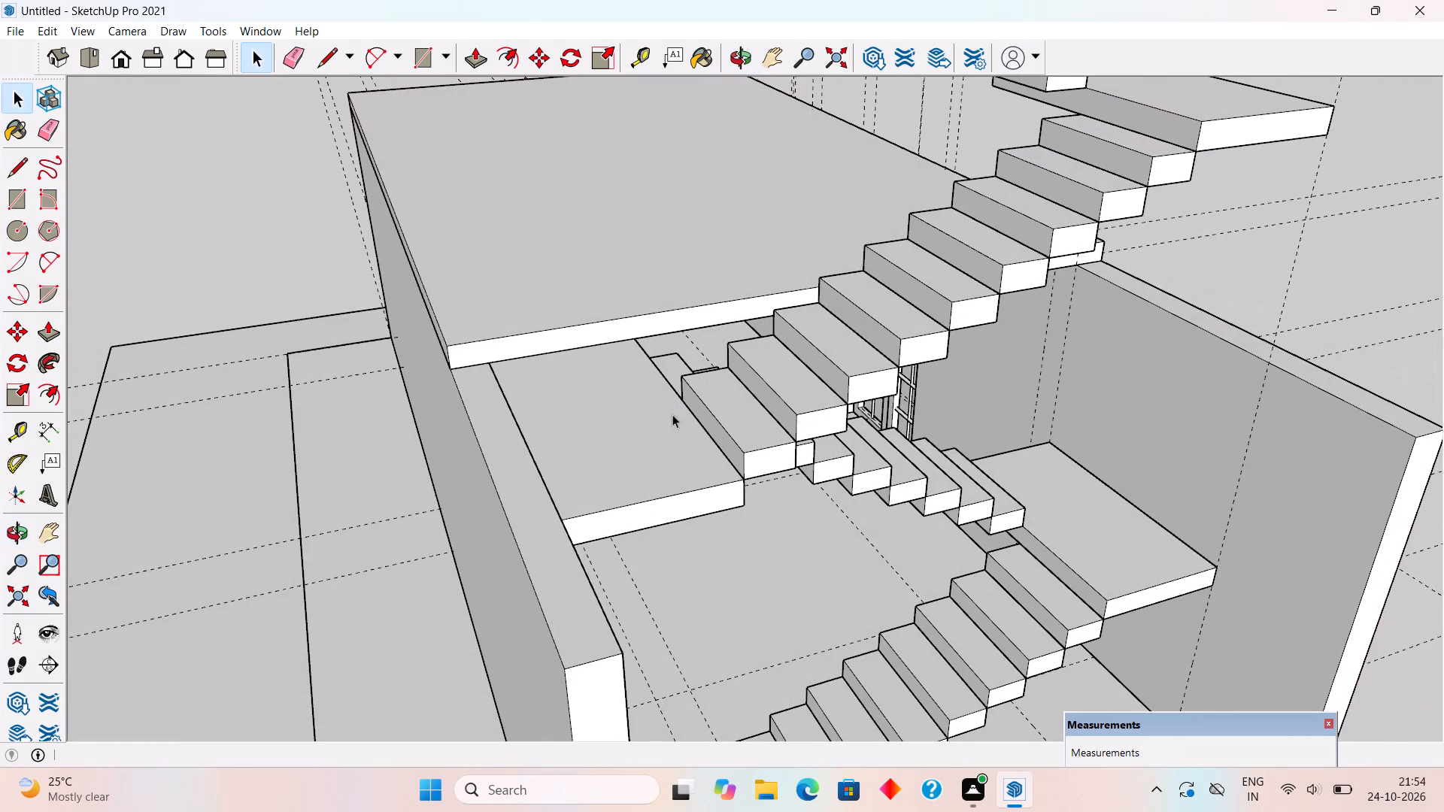
left_click(623, 415)
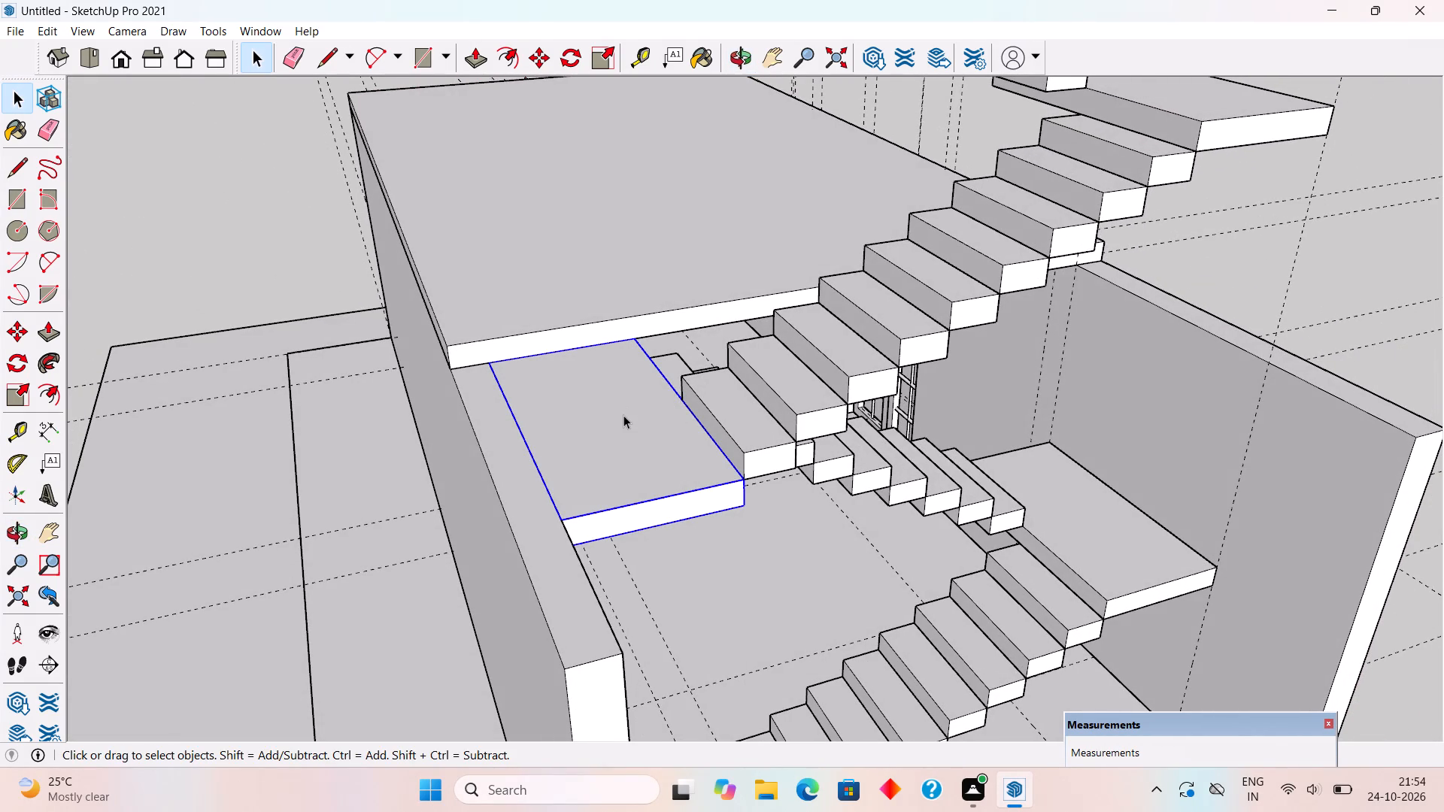
middle_click_drag(727, 444, 541, 305)
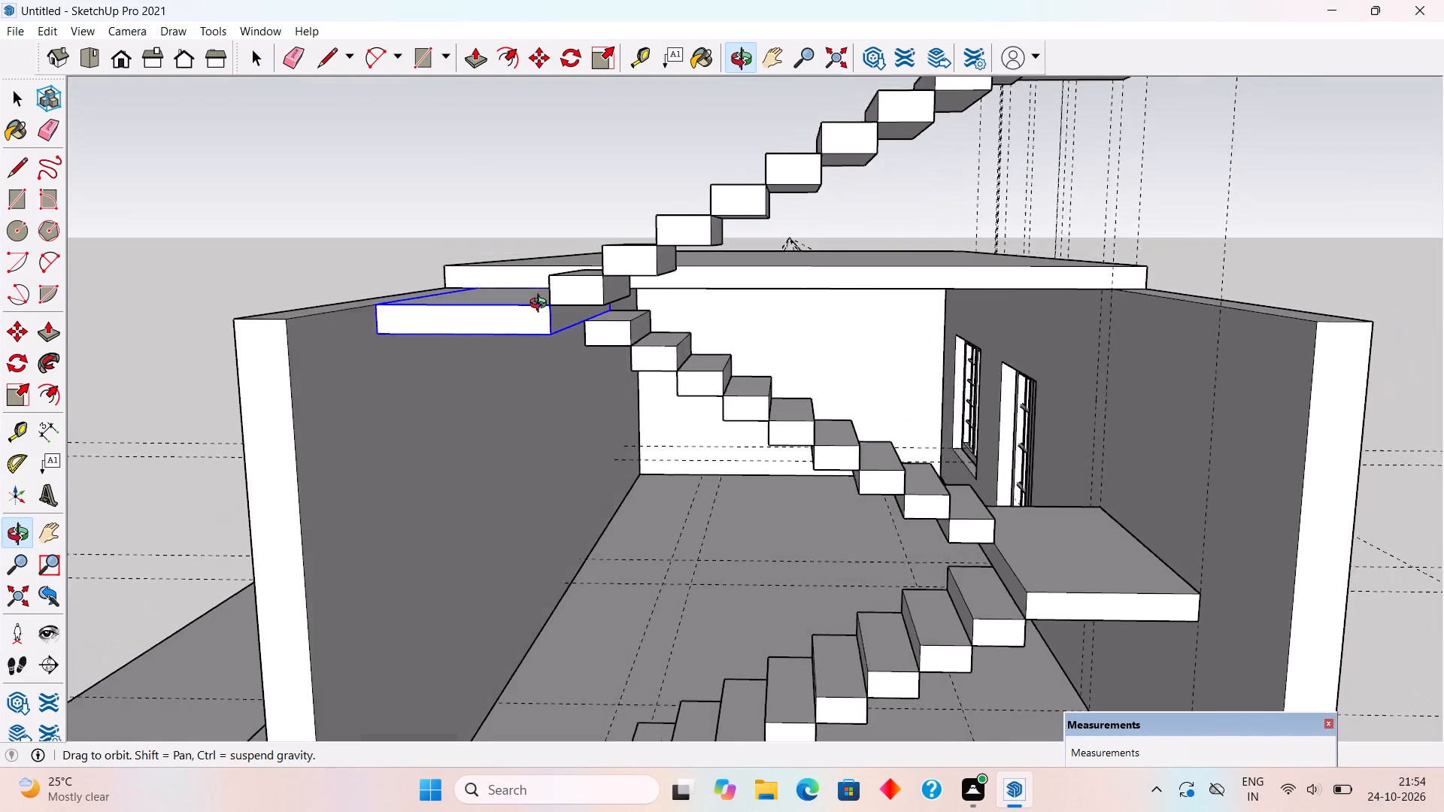
middle_click_drag(541, 305, 684, 295)
scroll(684, 295, "down", 2)
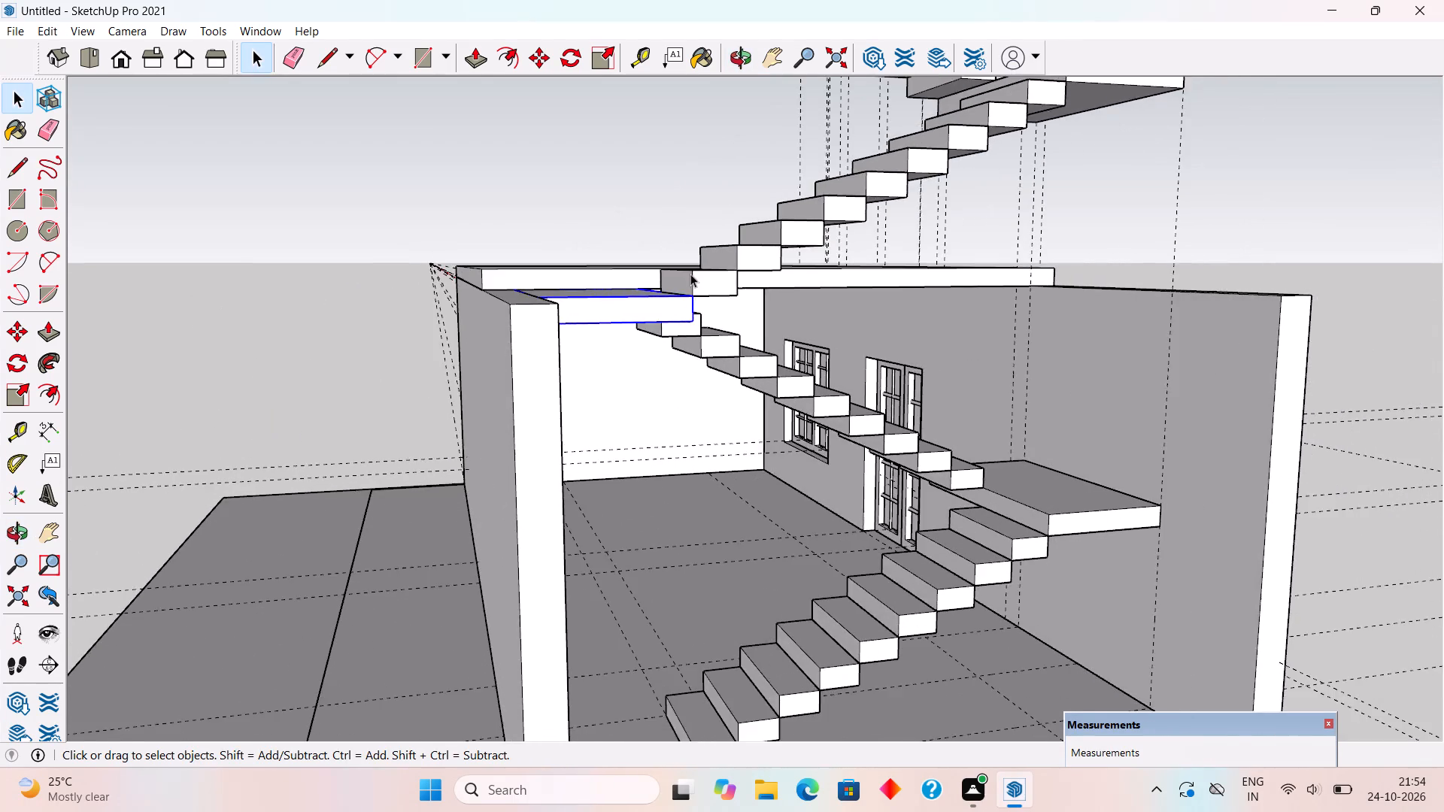
scroll(692, 269, "down", 3)
middle_click_drag(707, 294, 659, 325)
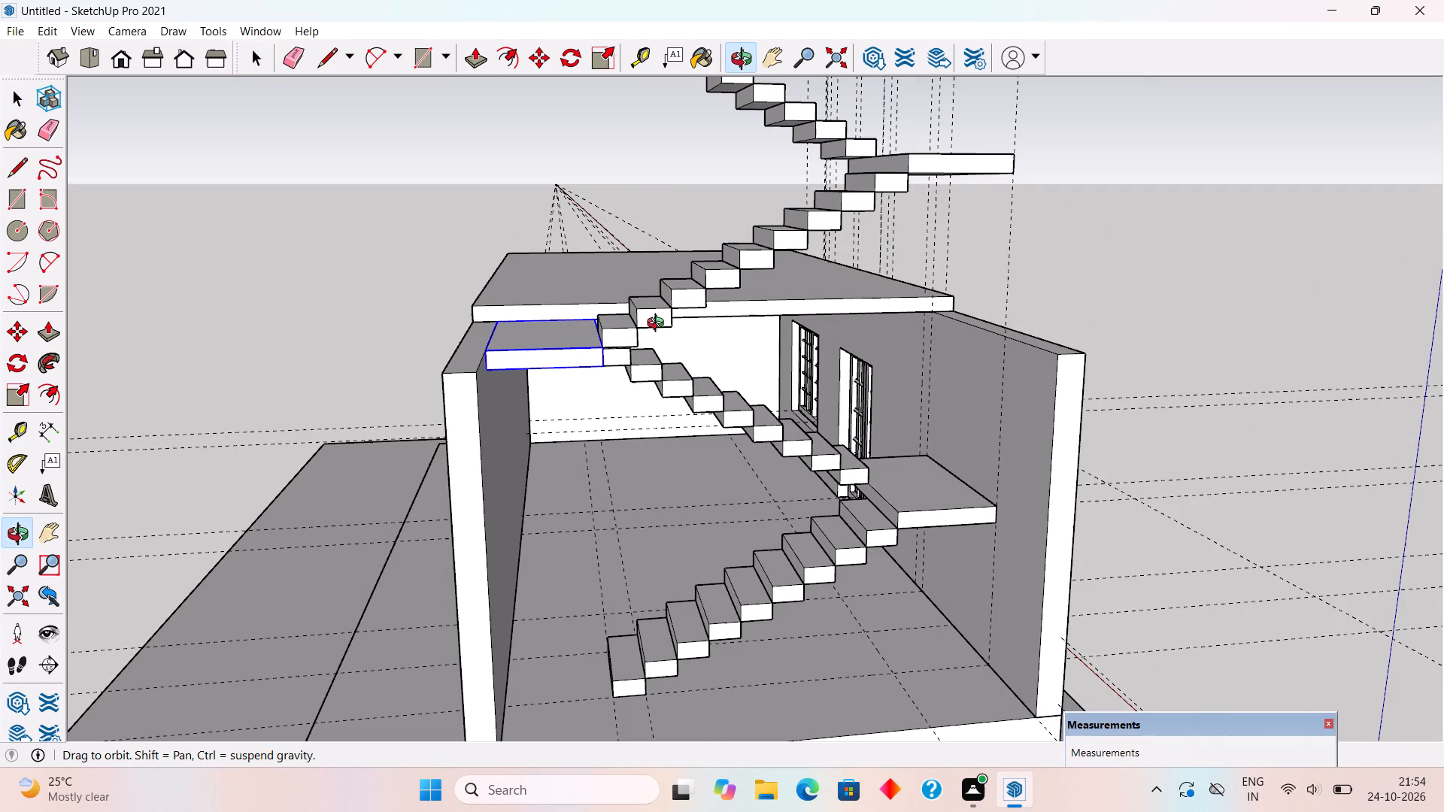
middle_click_drag(659, 325, 660, 331)
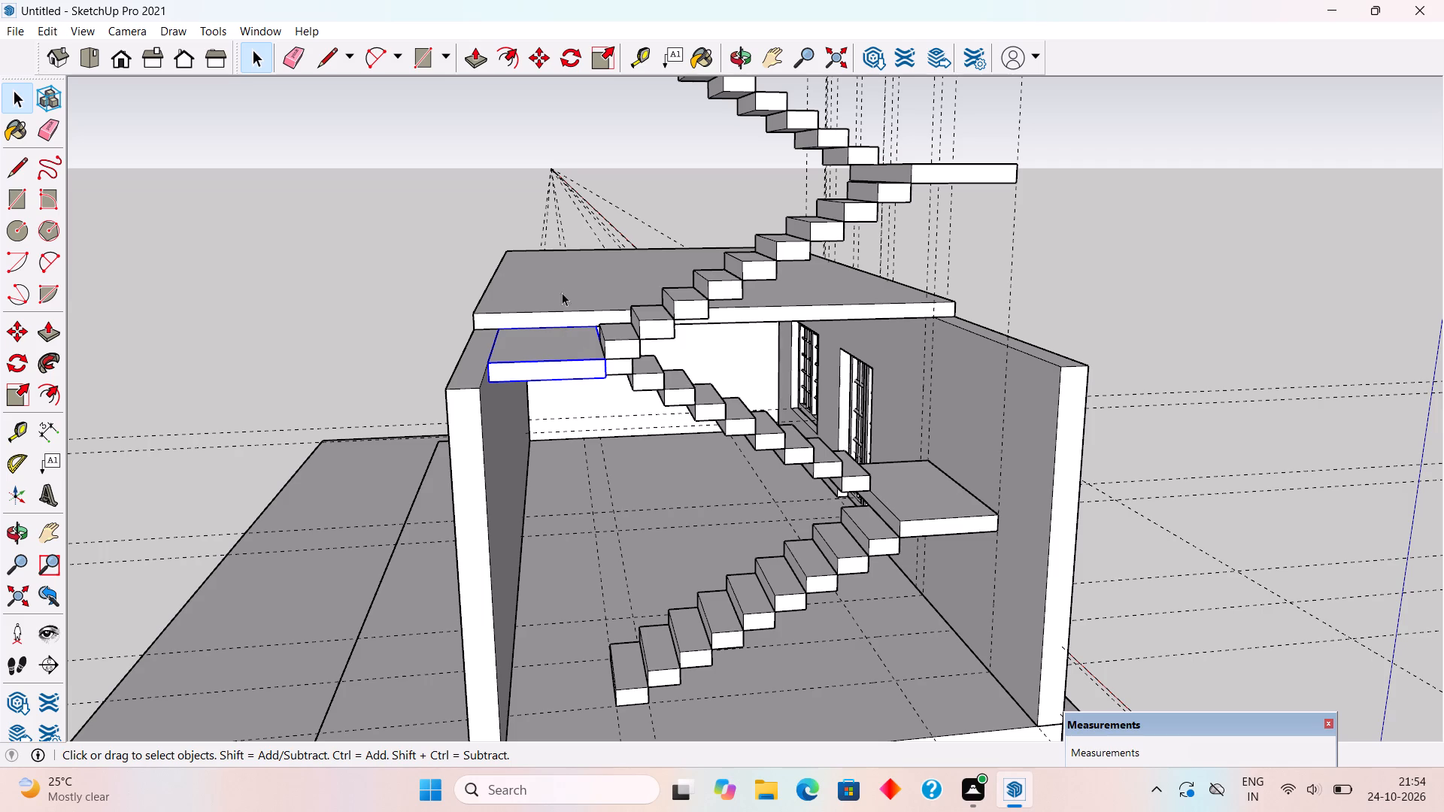
middle_click_drag(555, 299, 583, 282)
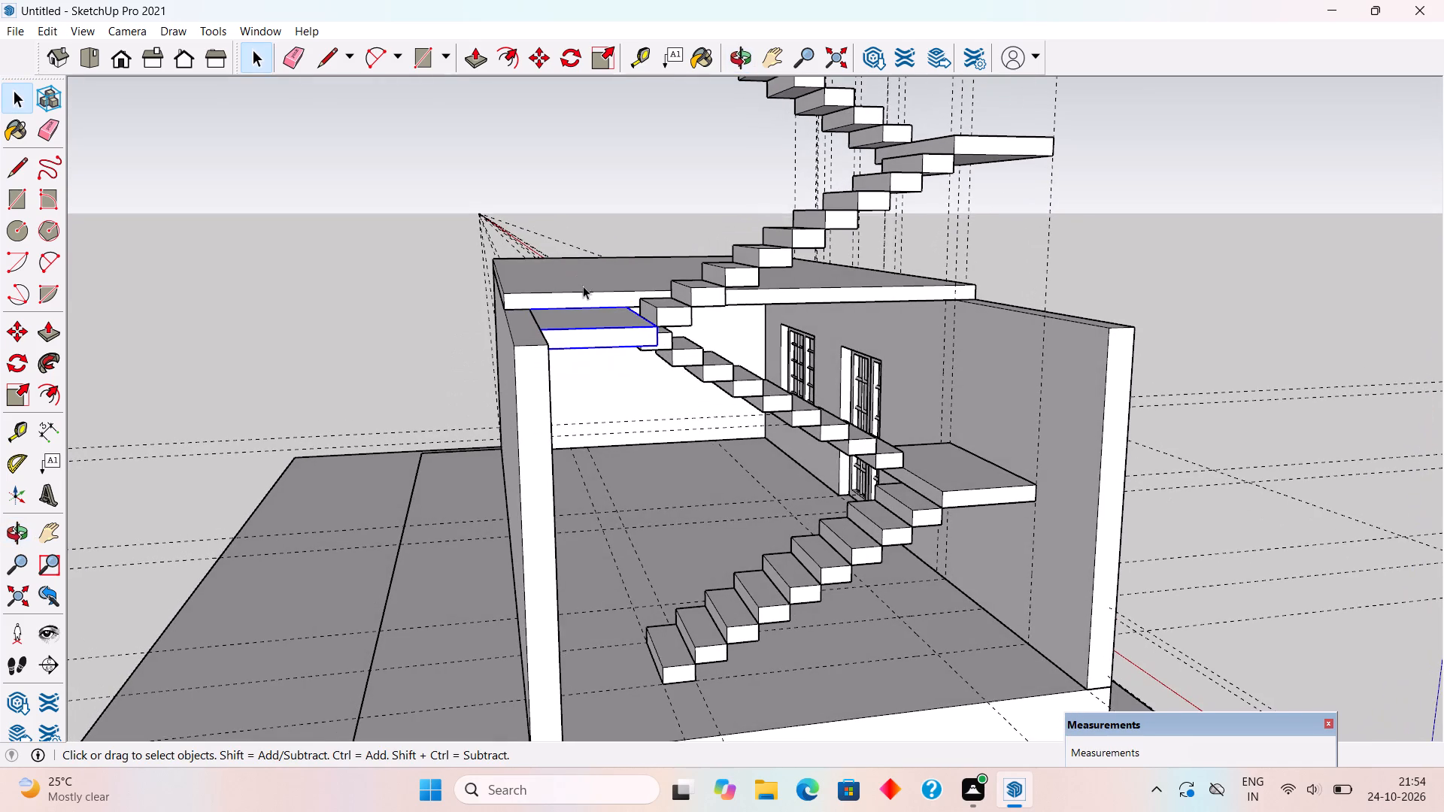
scroll(556, 301, "up", 2)
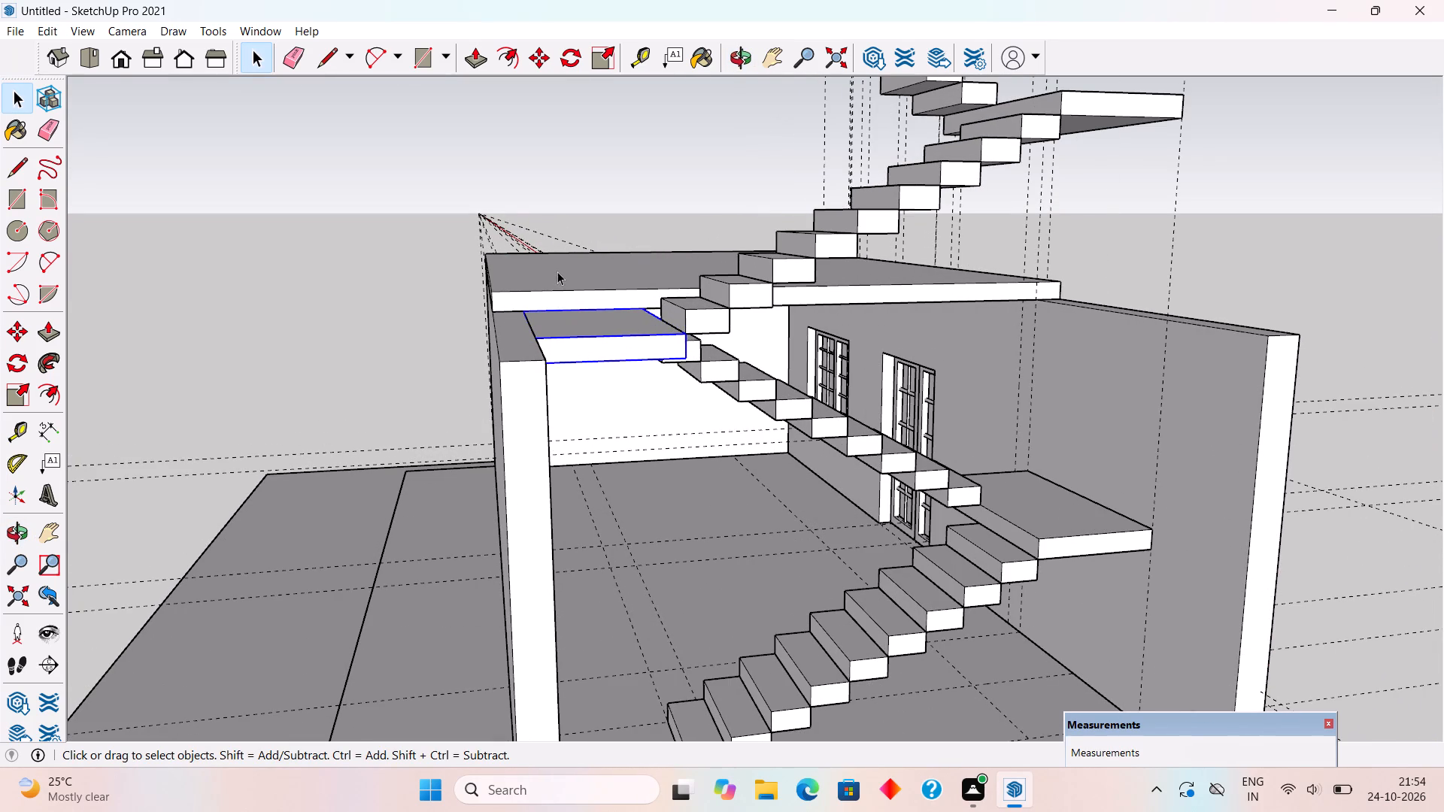
scroll(562, 267, "down", 1)
middle_click_drag(575, 301, 578, 322)
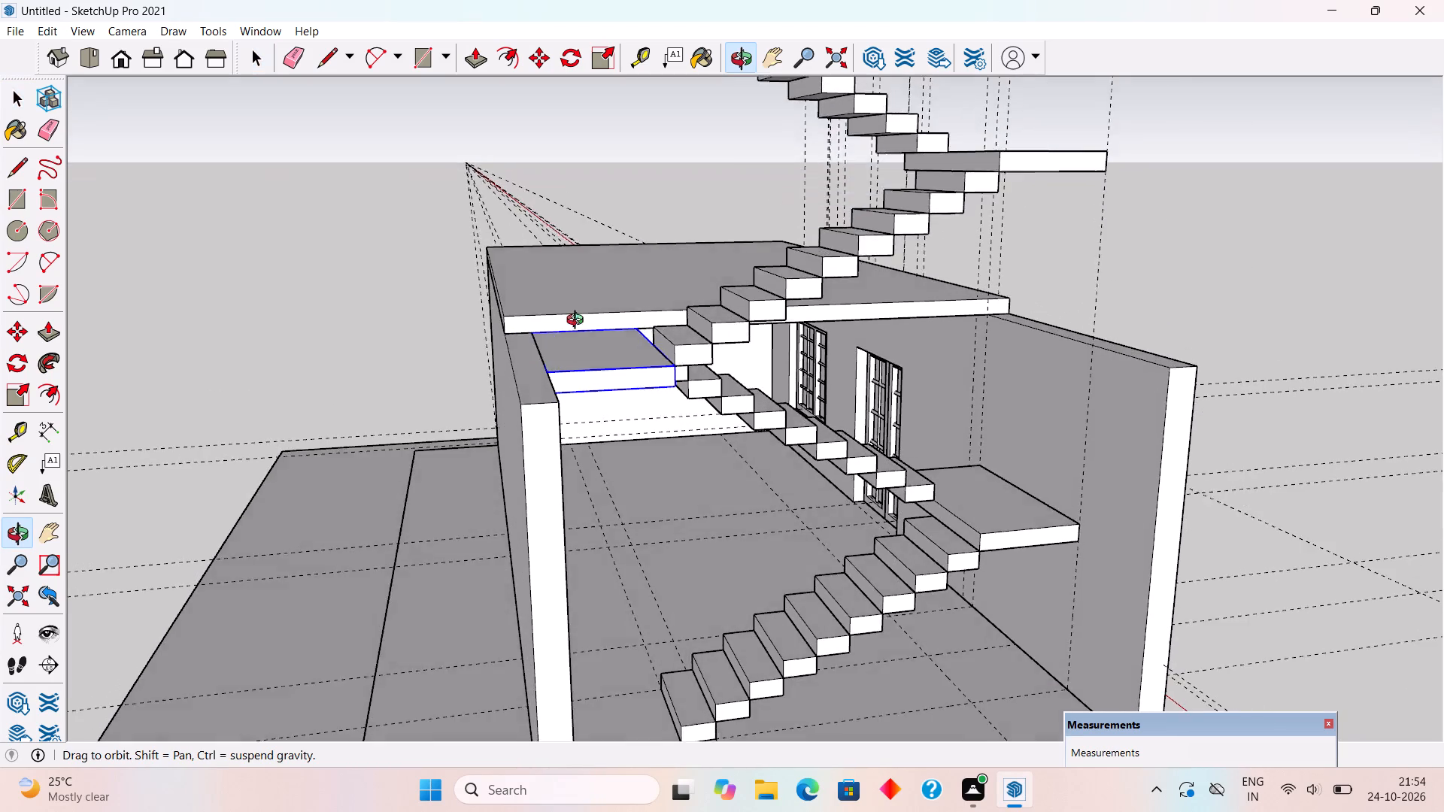
middle_click_drag(578, 322, 539, 321)
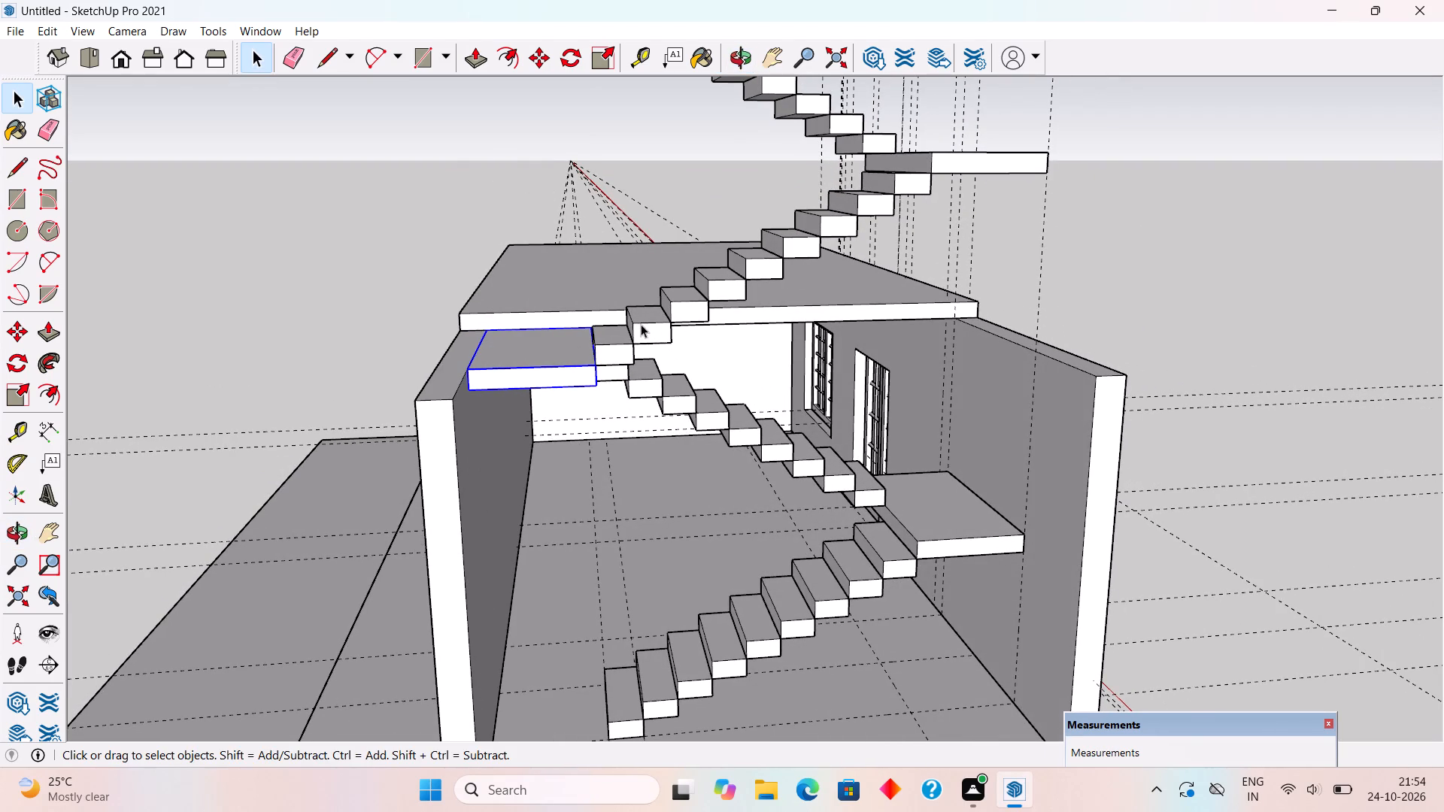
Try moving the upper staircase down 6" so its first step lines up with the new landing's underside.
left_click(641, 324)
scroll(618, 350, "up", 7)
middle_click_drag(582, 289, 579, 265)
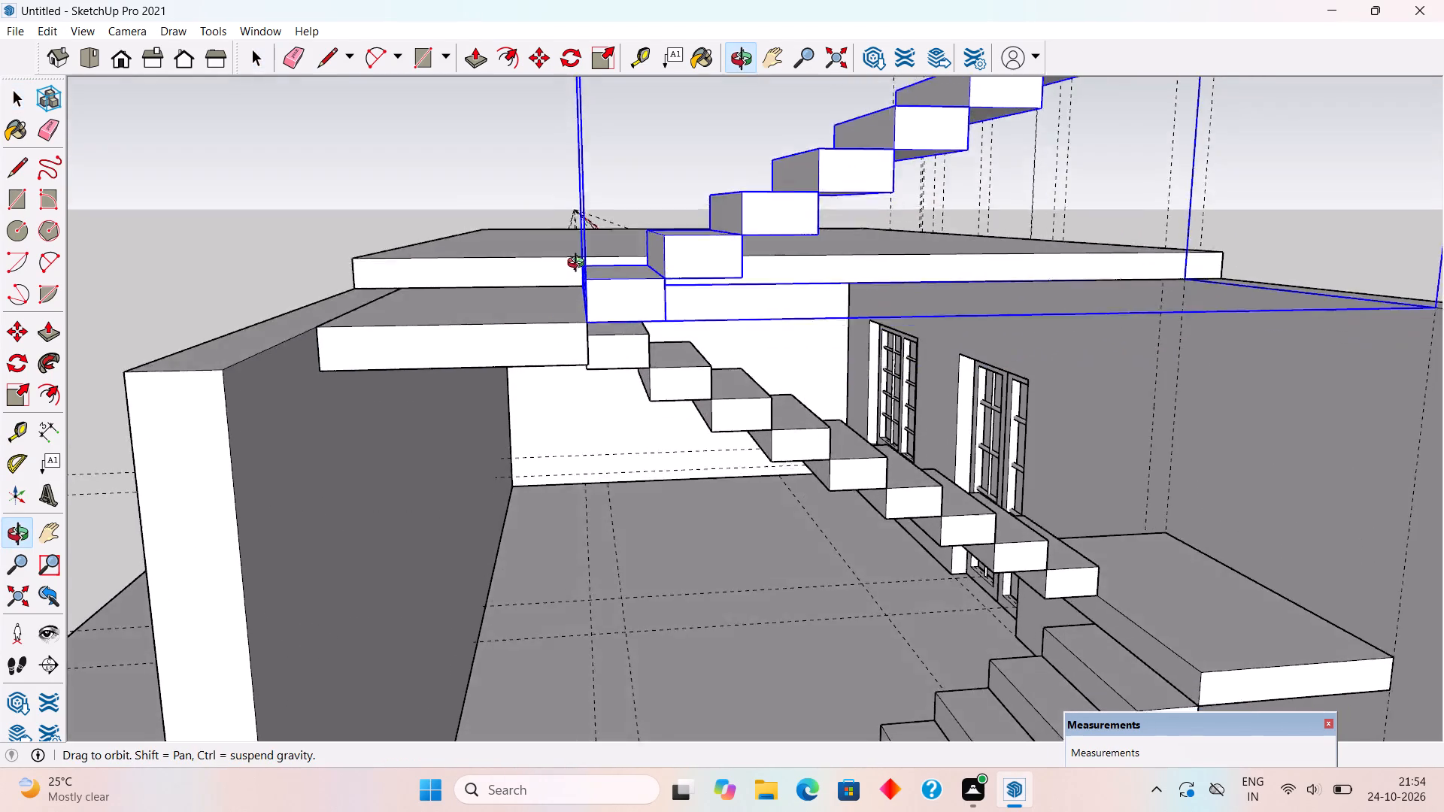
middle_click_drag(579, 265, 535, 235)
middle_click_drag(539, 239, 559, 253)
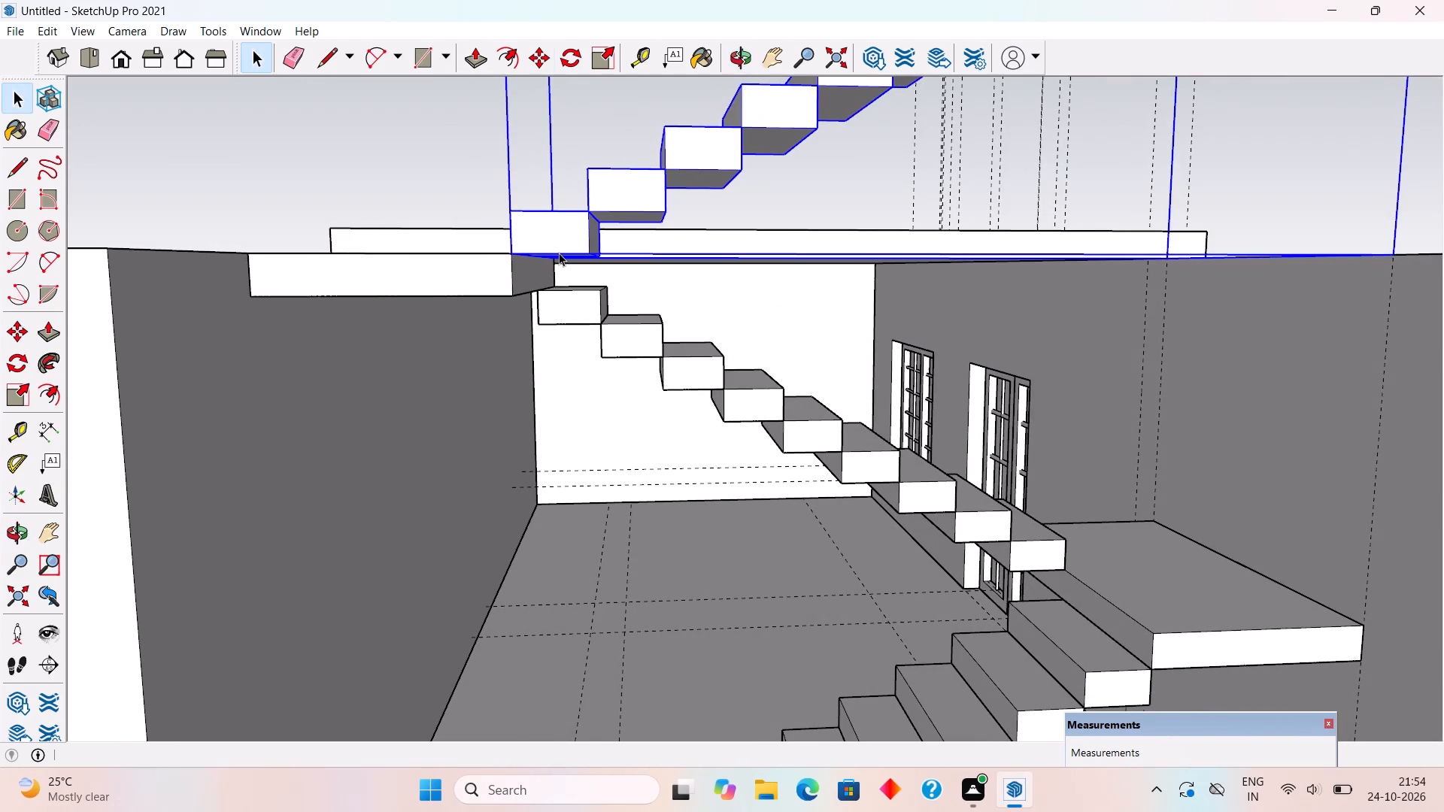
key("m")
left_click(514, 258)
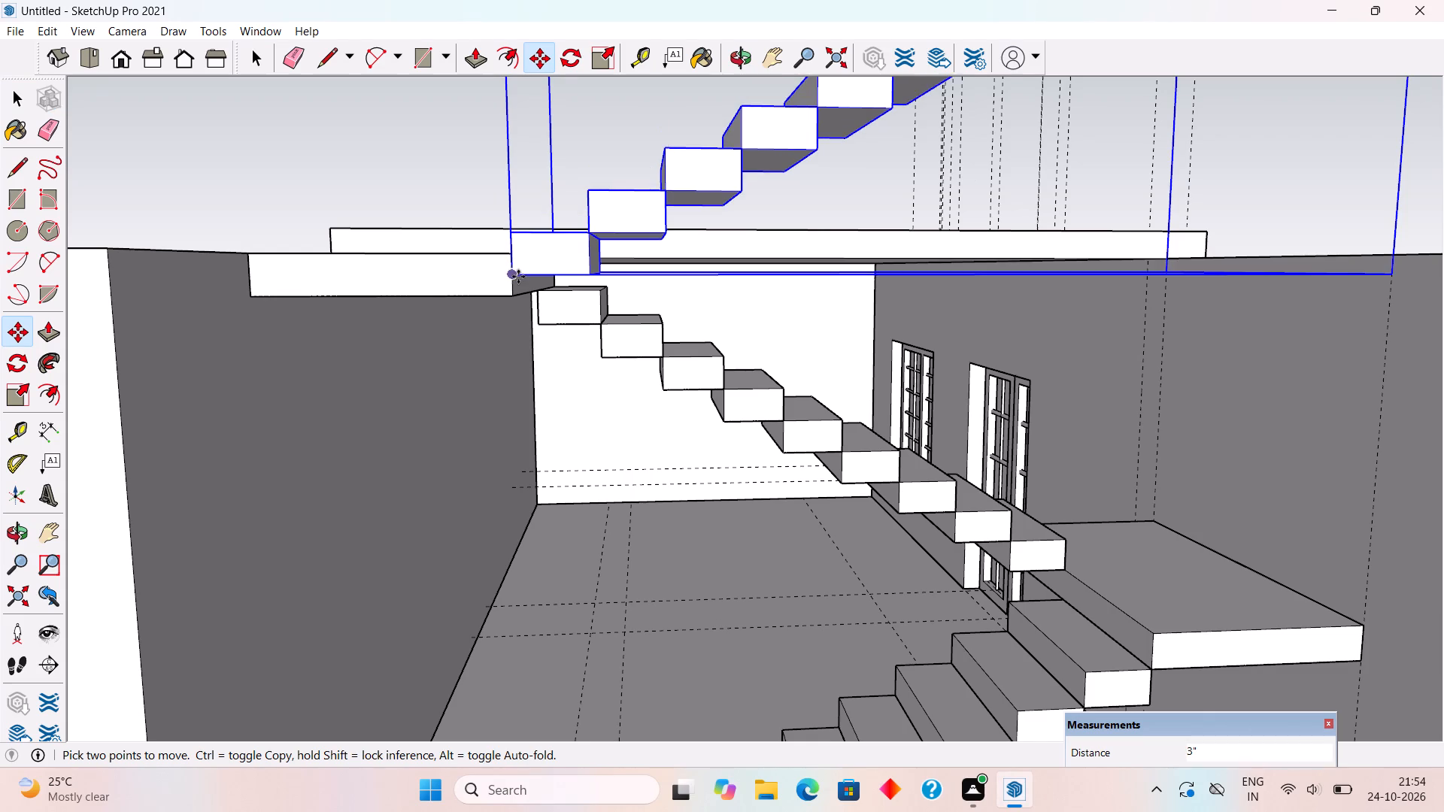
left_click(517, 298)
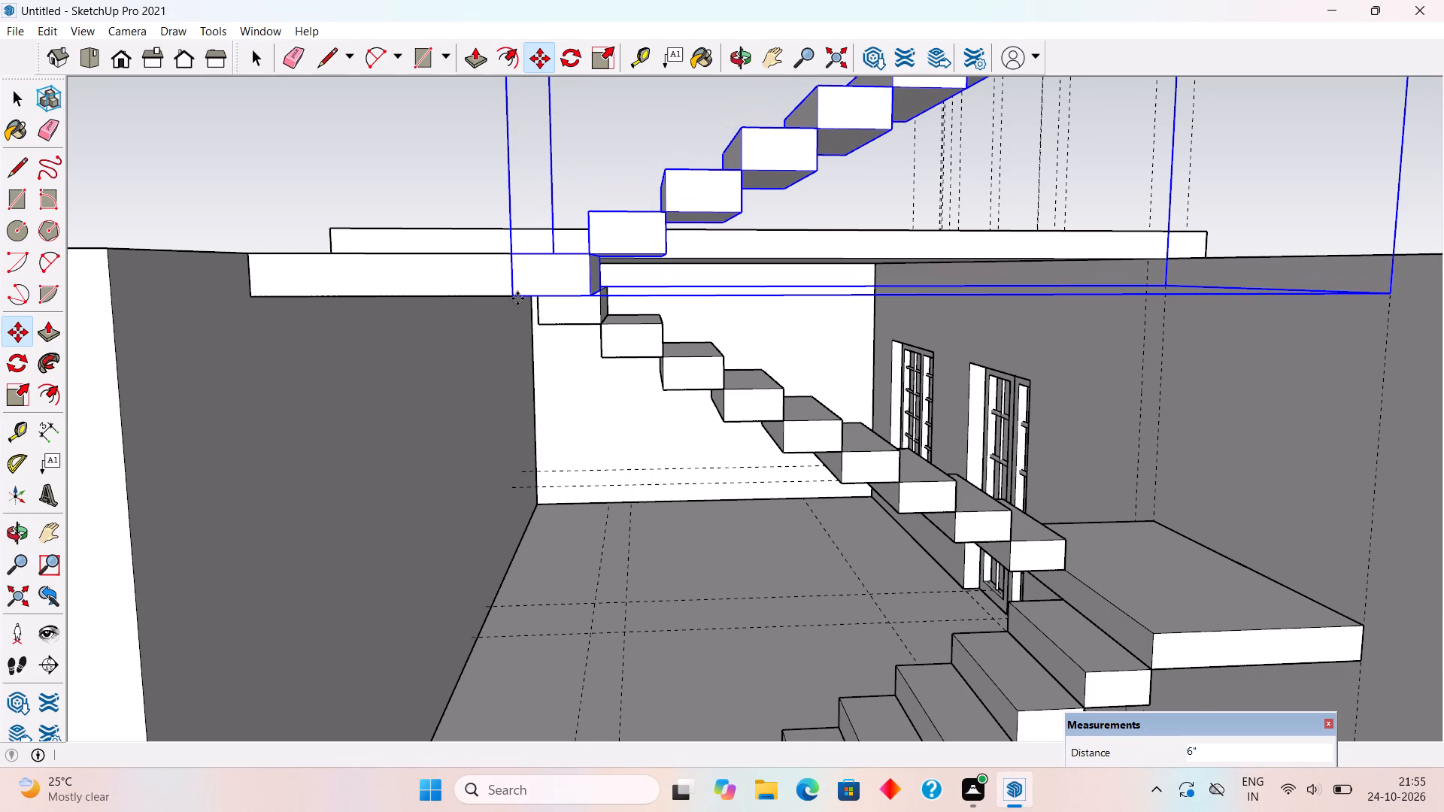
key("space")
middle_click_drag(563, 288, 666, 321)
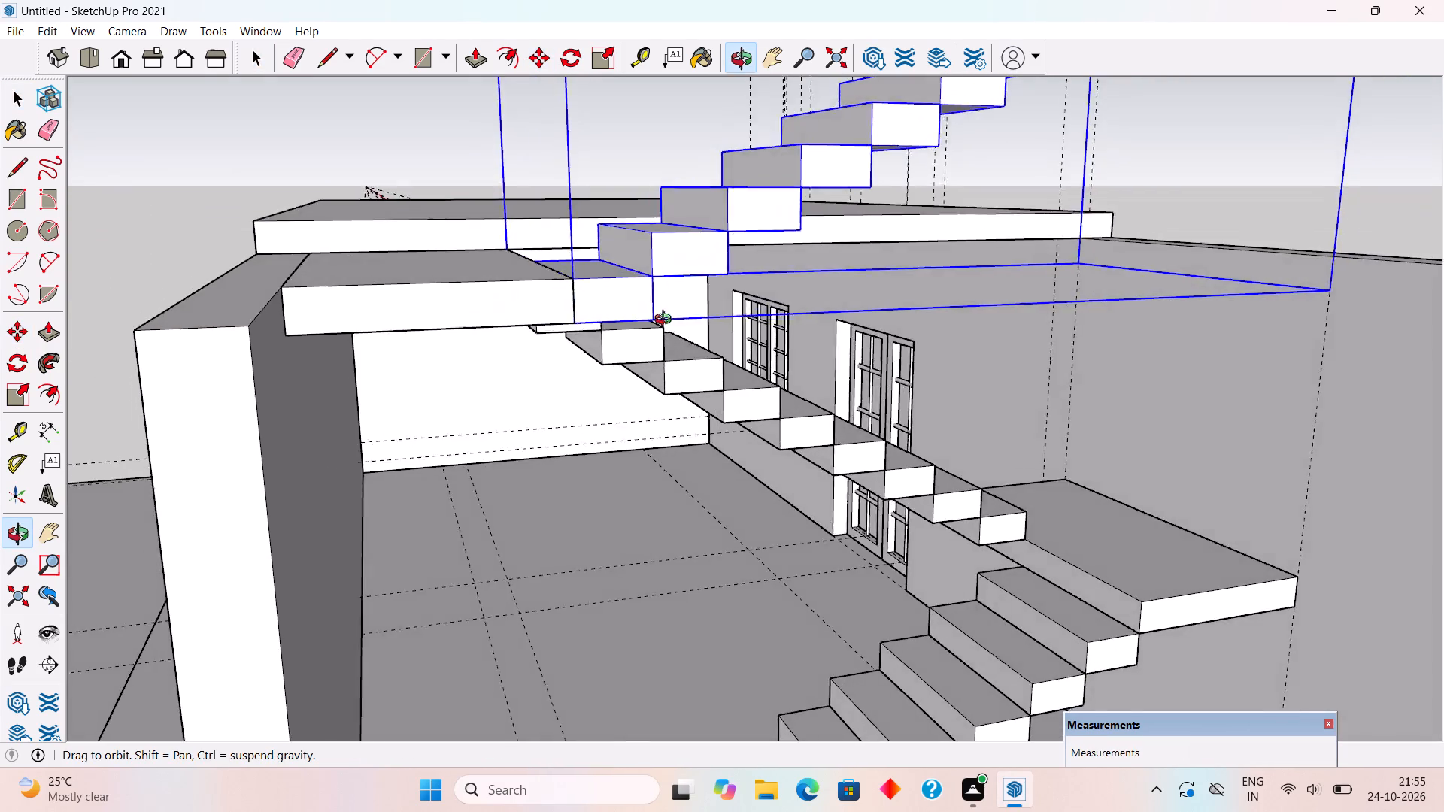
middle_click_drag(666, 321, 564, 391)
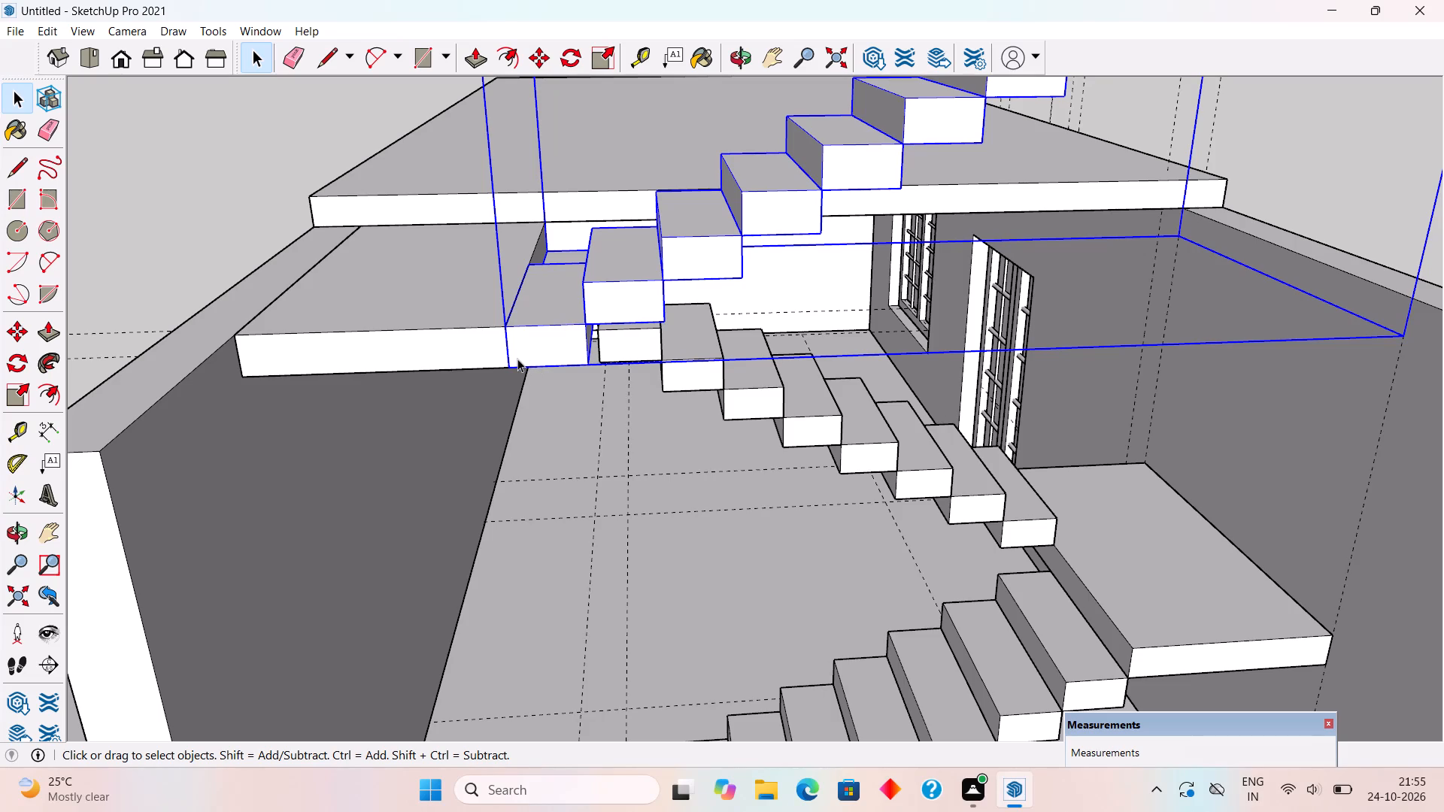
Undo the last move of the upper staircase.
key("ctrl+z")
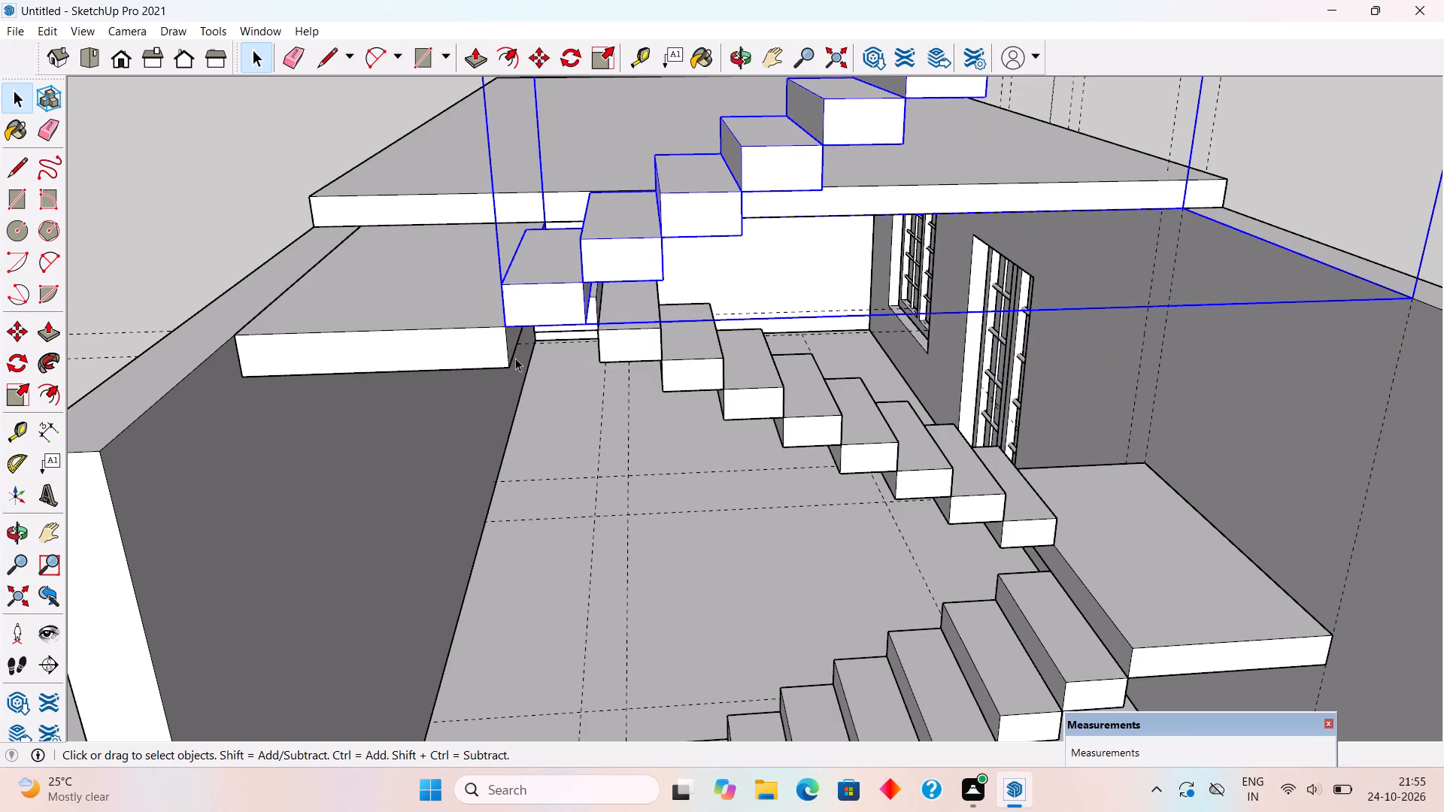
Clear the selection and examine the whole building, its stacked staircases and the walls around the stairwell from all sides.
middle_click_drag(528, 310, 592, 267)
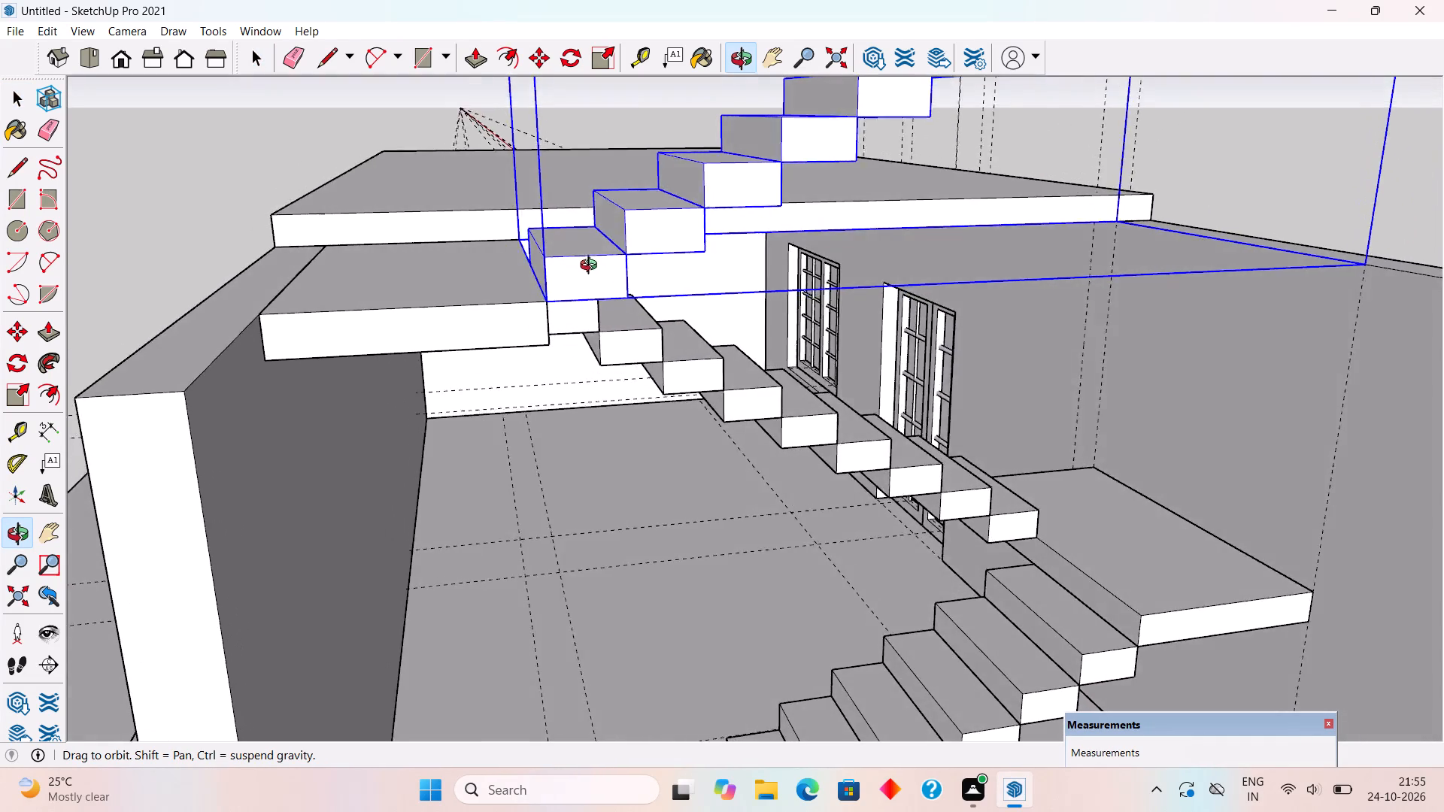
middle_click_drag(592, 267, 548, 250)
scroll(553, 280, "down", 10)
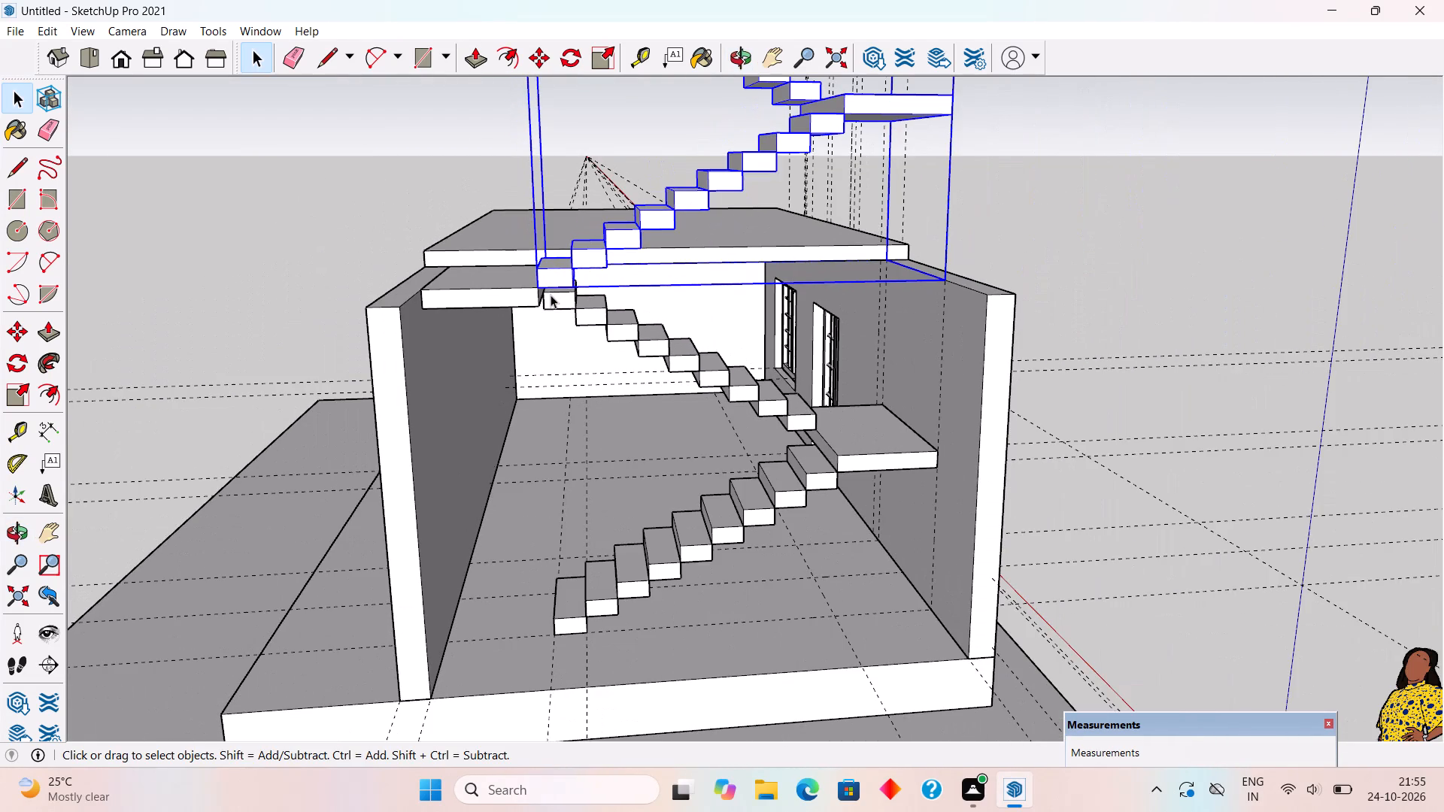
scroll(548, 296, "down", 10)
left_click(481, 215)
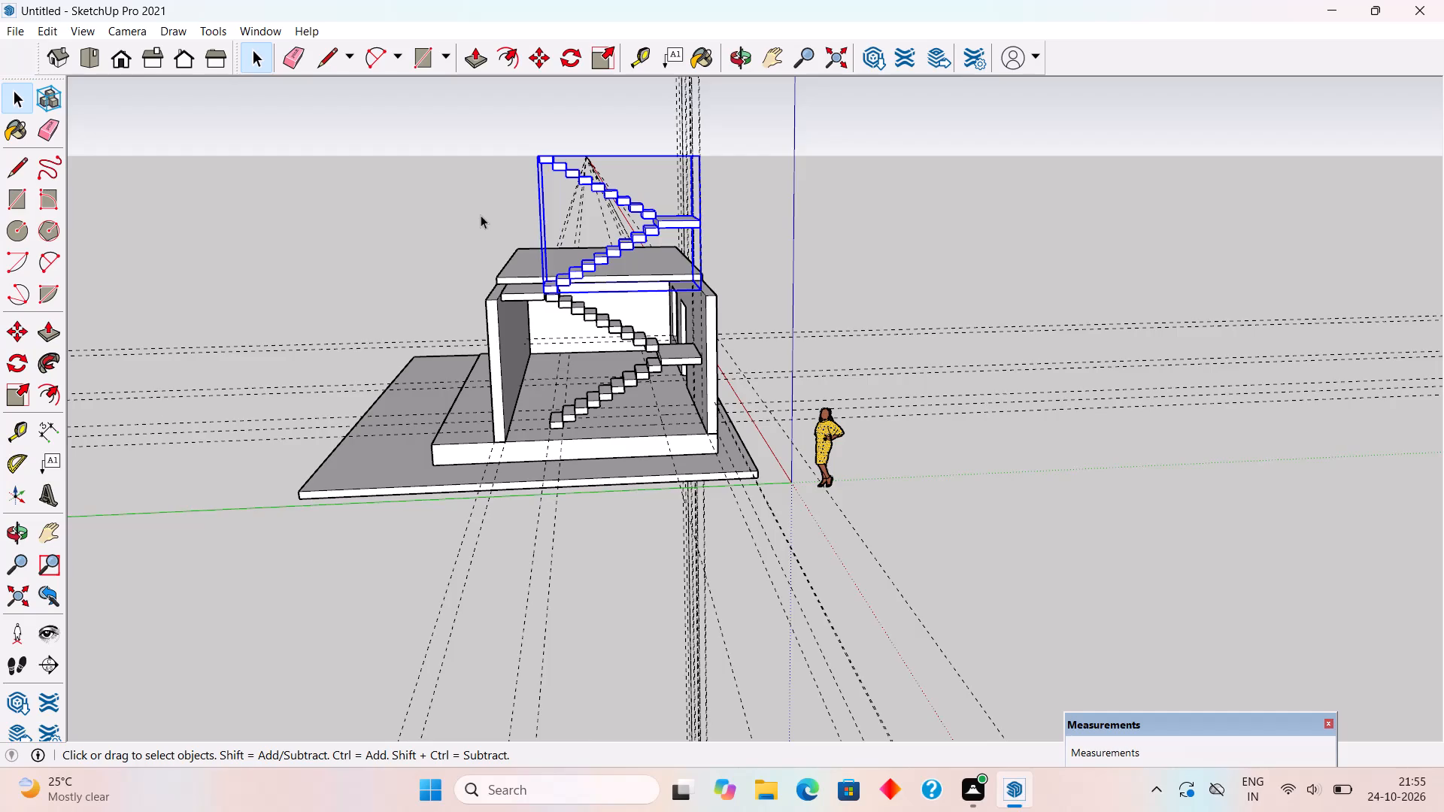
middle_click_drag(533, 259, 1209, 438)
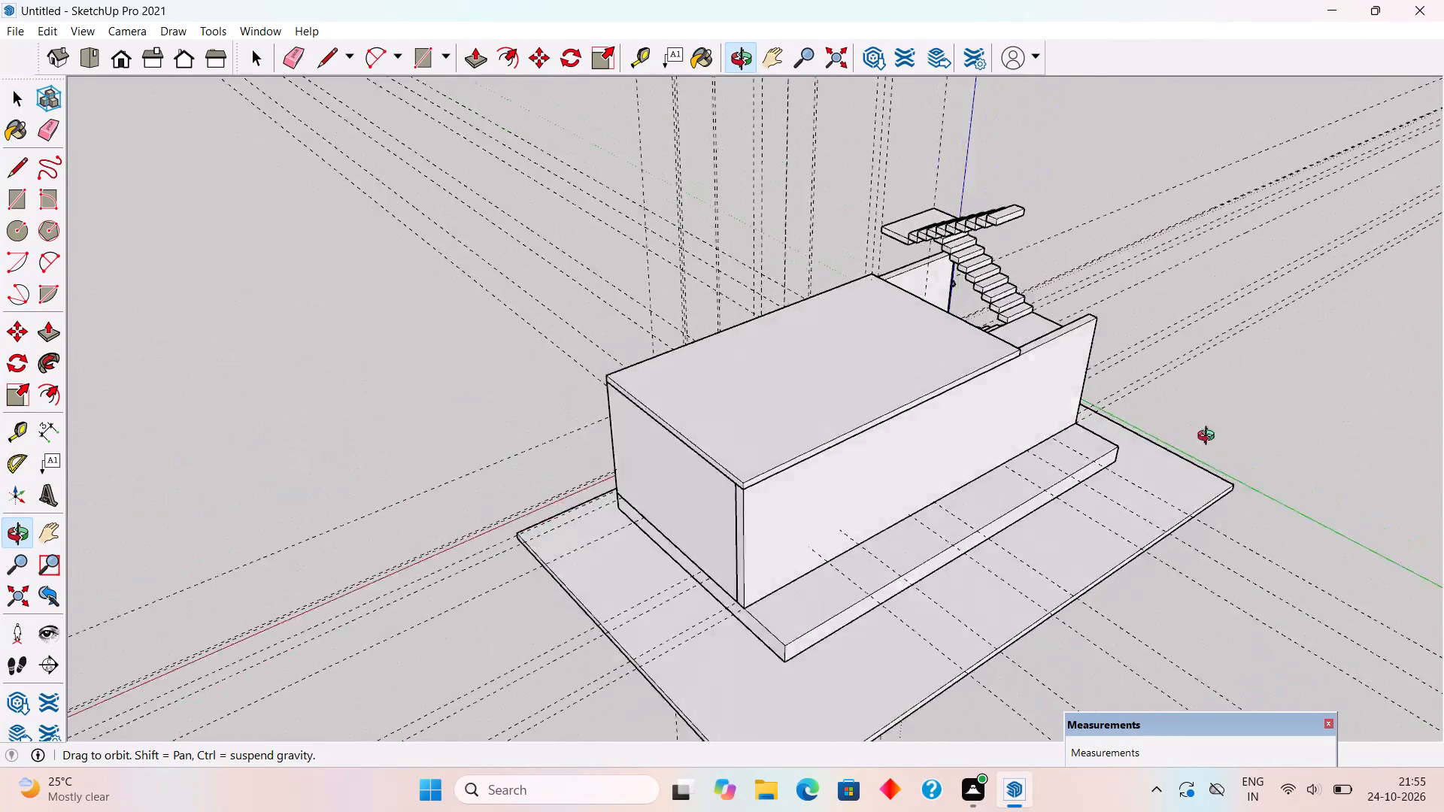
middle_click_drag(1209, 438, 802, 486)
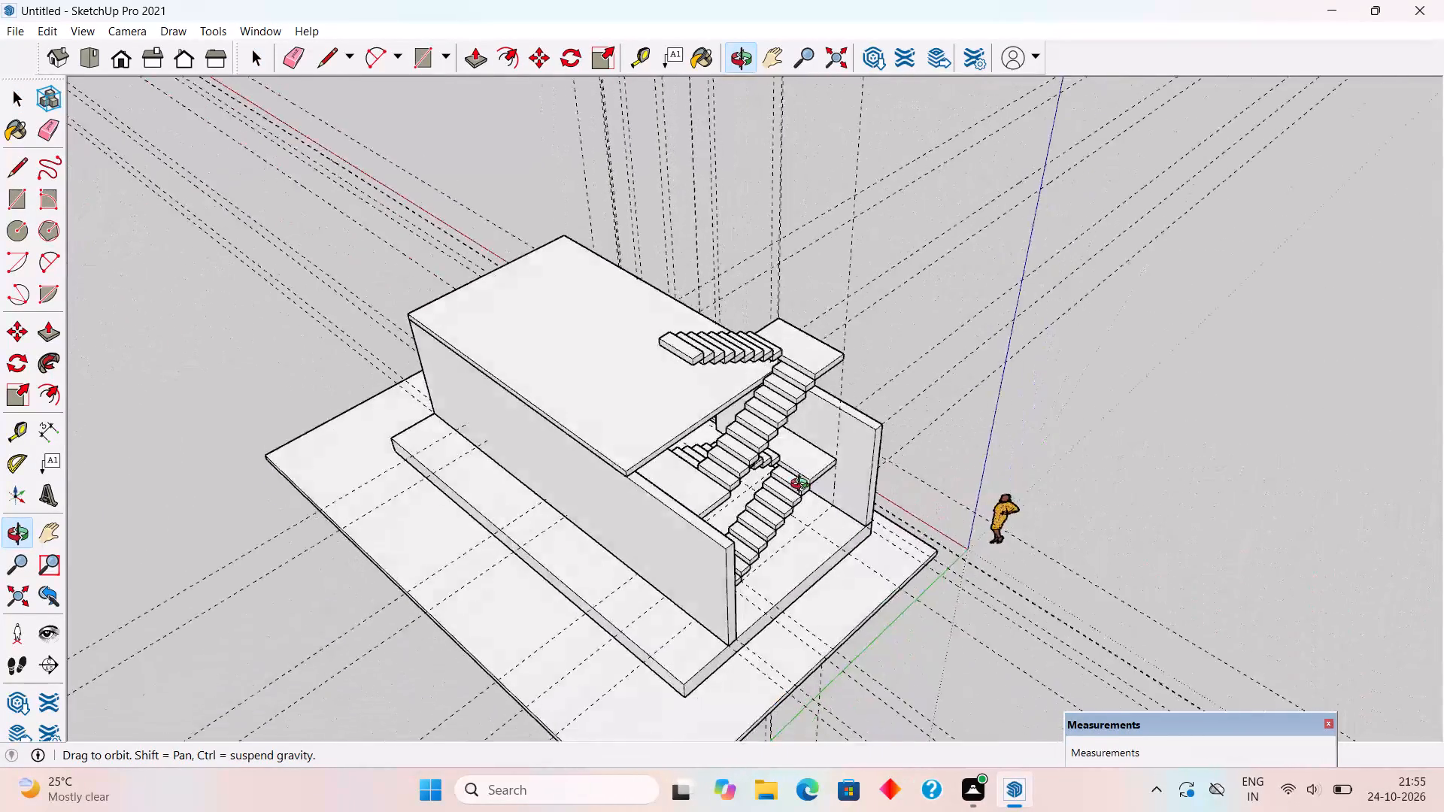
middle_click_drag(802, 486, 708, 453)
scroll(638, 436, "up", 6)
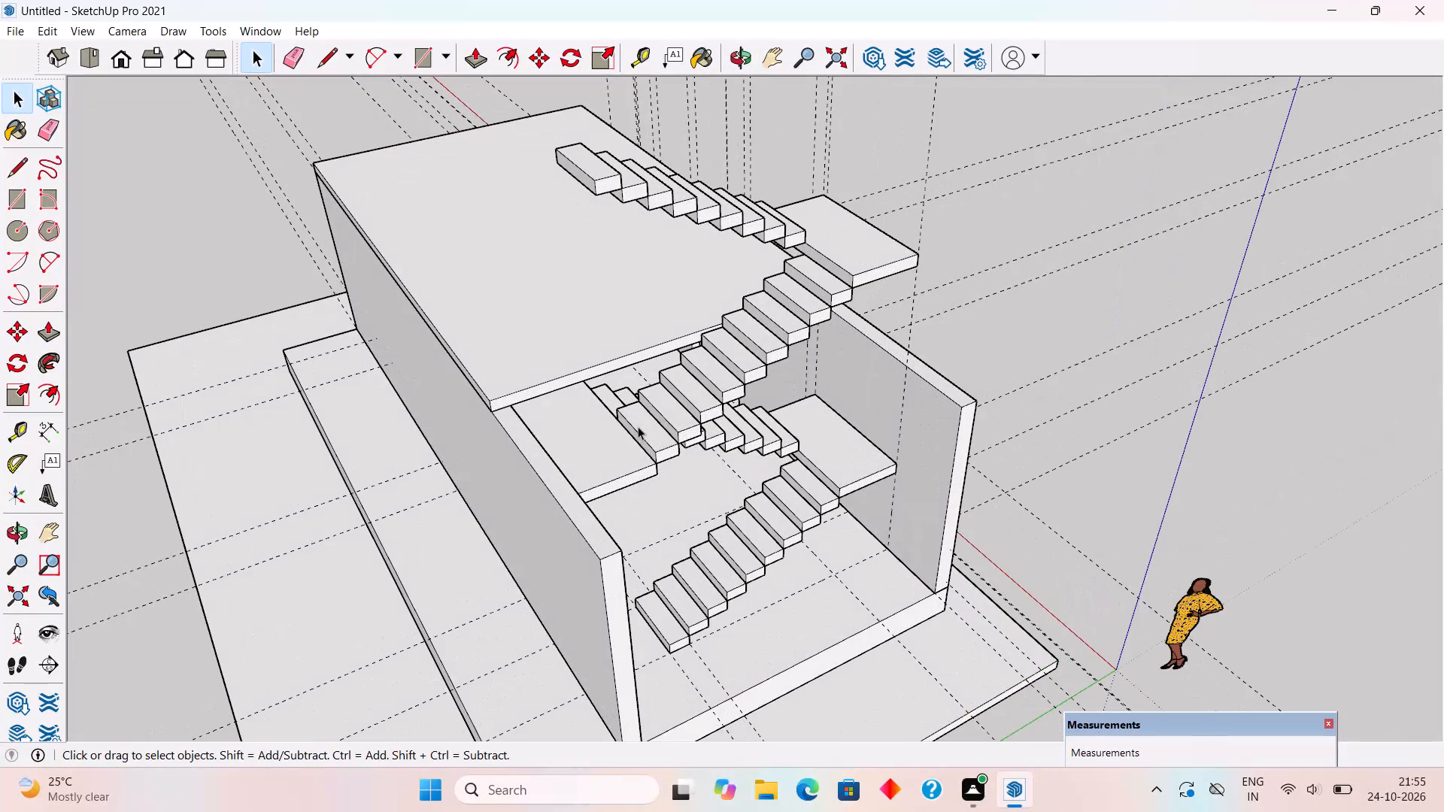
middle_click_drag(679, 415, 216, 408)
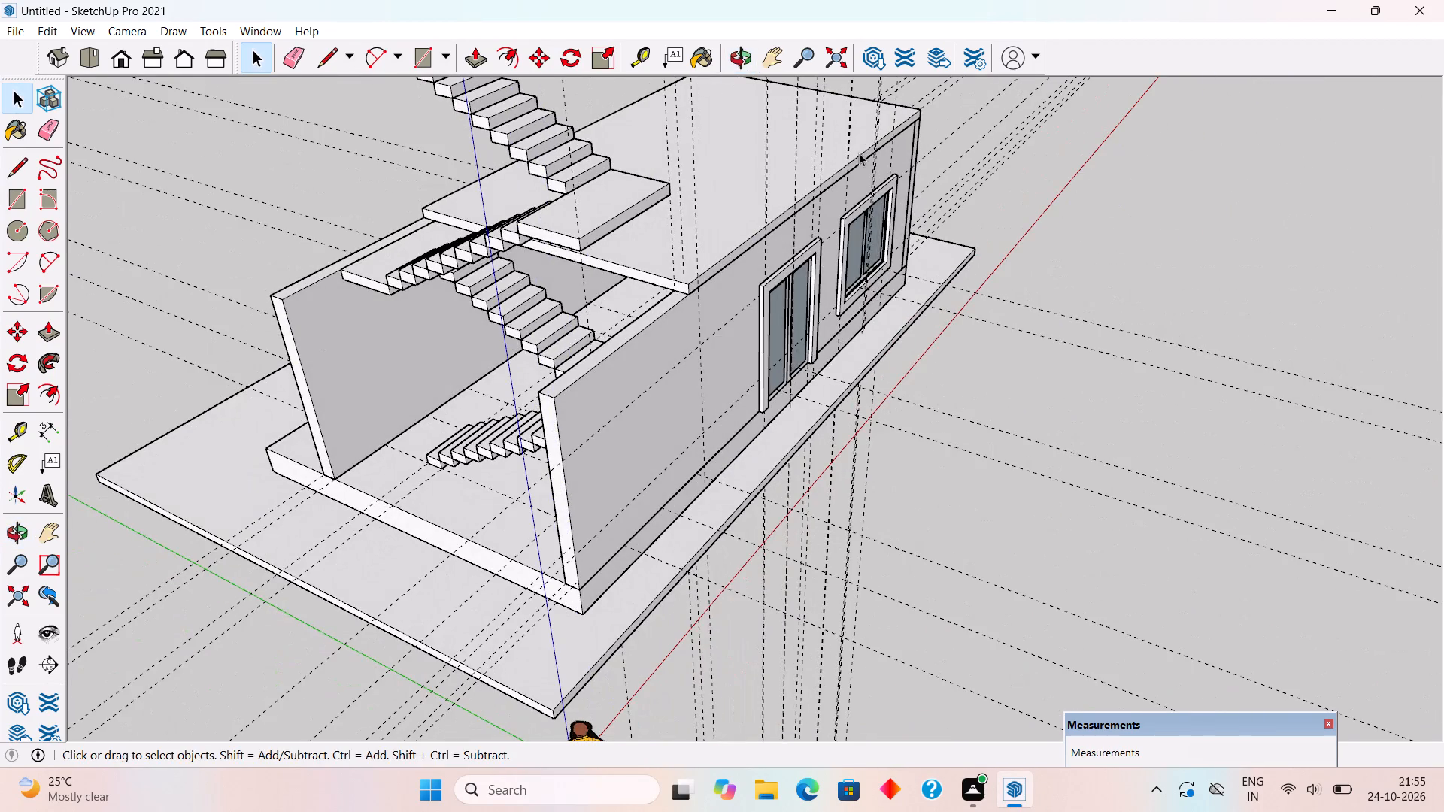
Open the windowed long wall's group and draw a 9" line across its top along the slab's stair-side edge.
middle_click_drag(835, 180, 671, 255)
scroll(595, 302, "up", 4)
triple_click(611, 339)
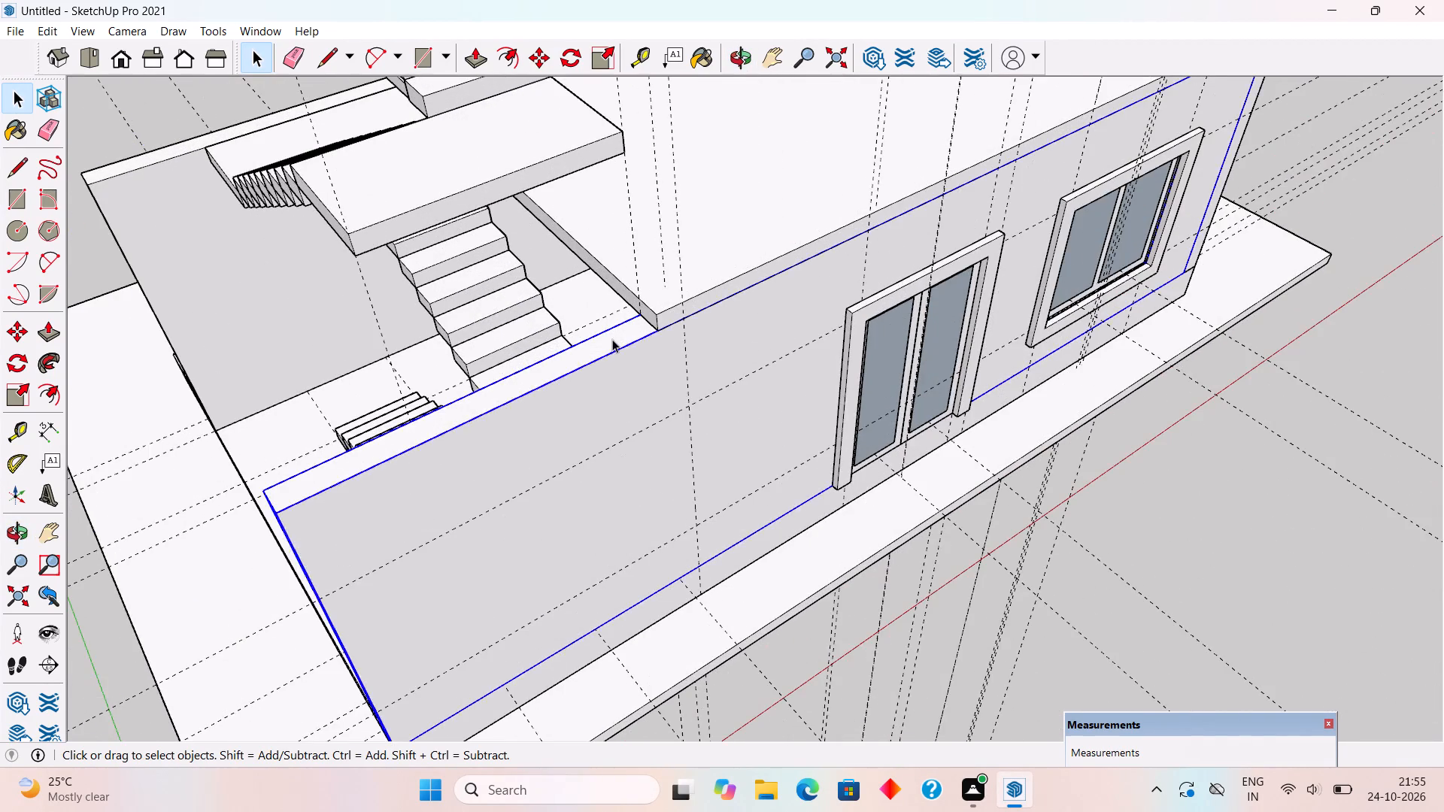
scroll(681, 314, "up", 10)
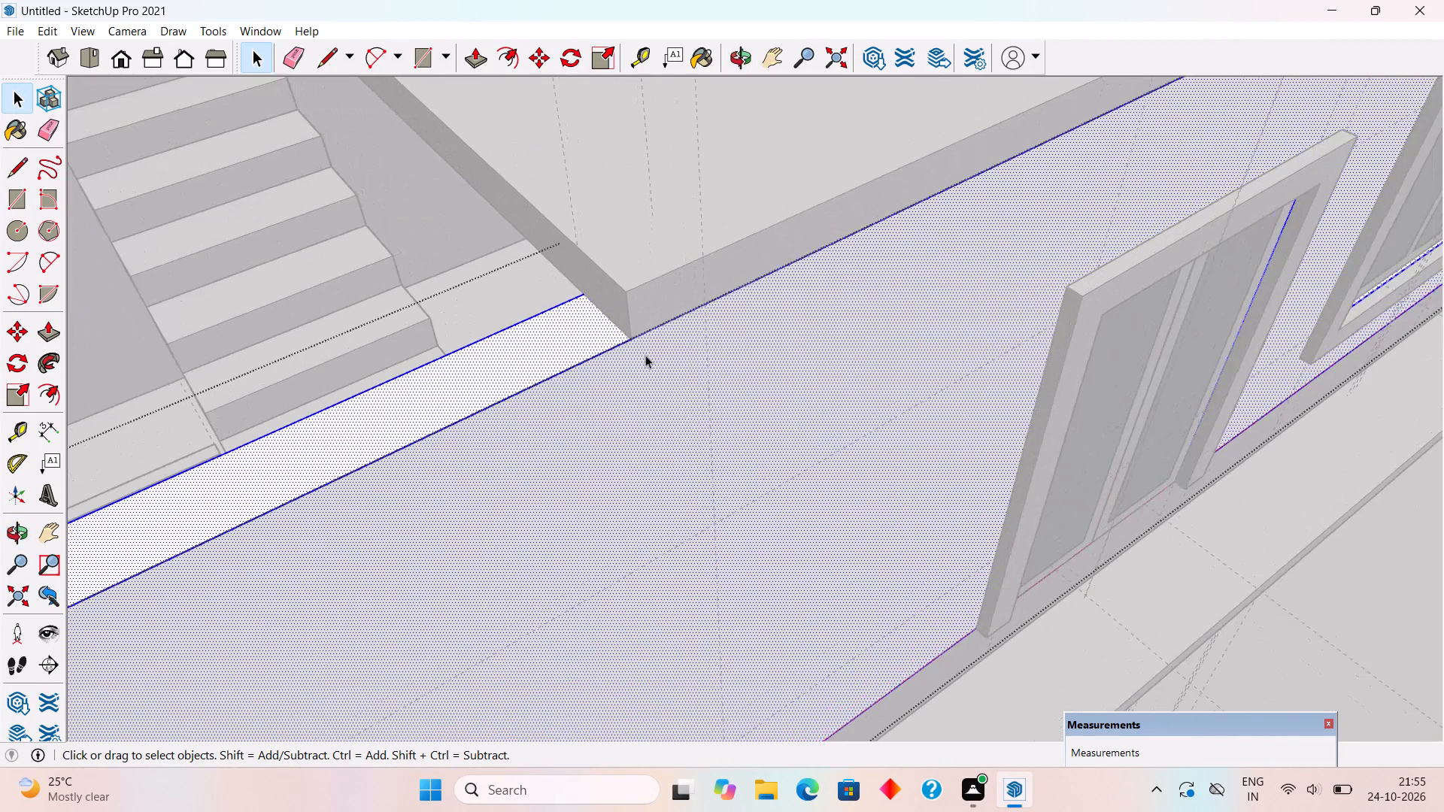
key("l")
left_click(588, 294)
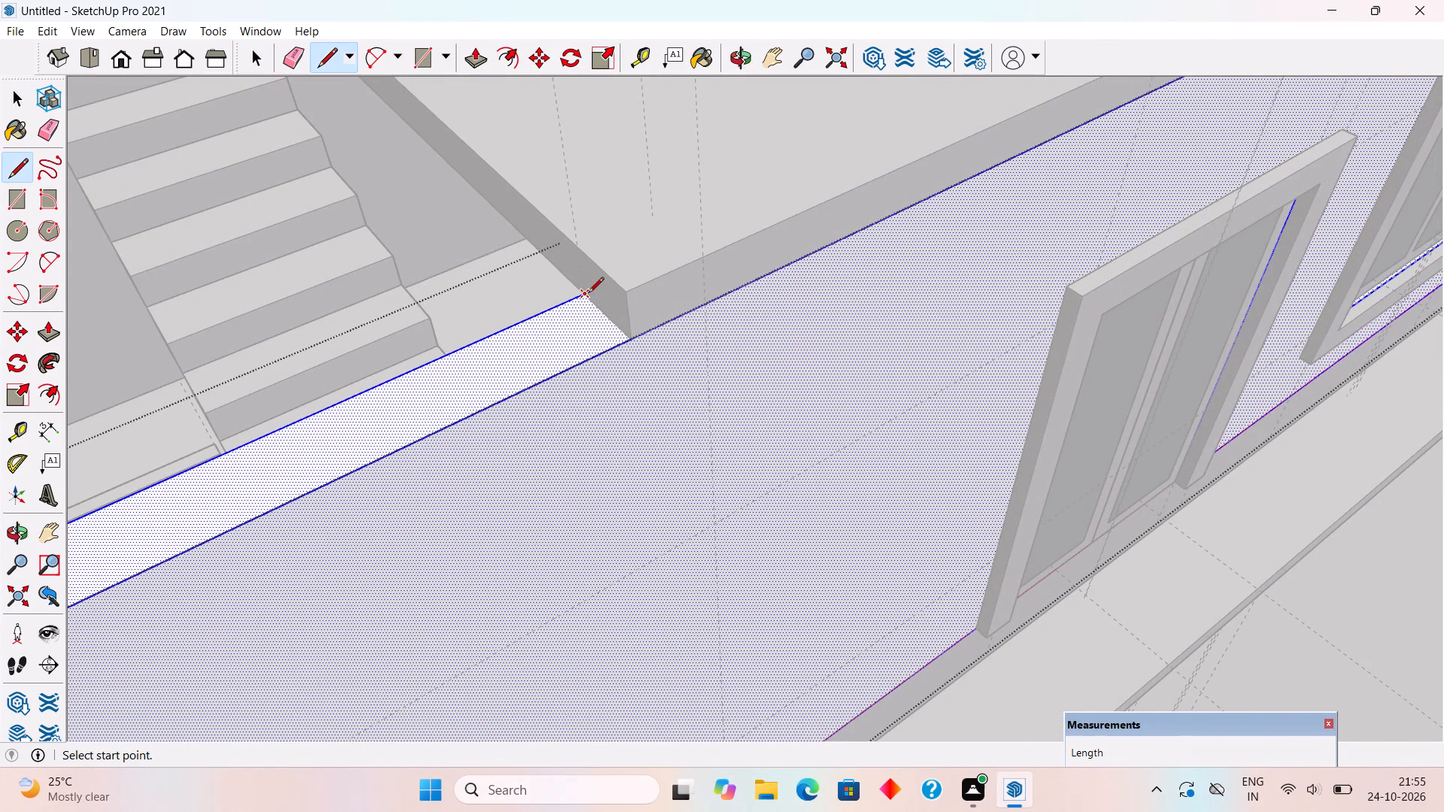
left_click(626, 344)
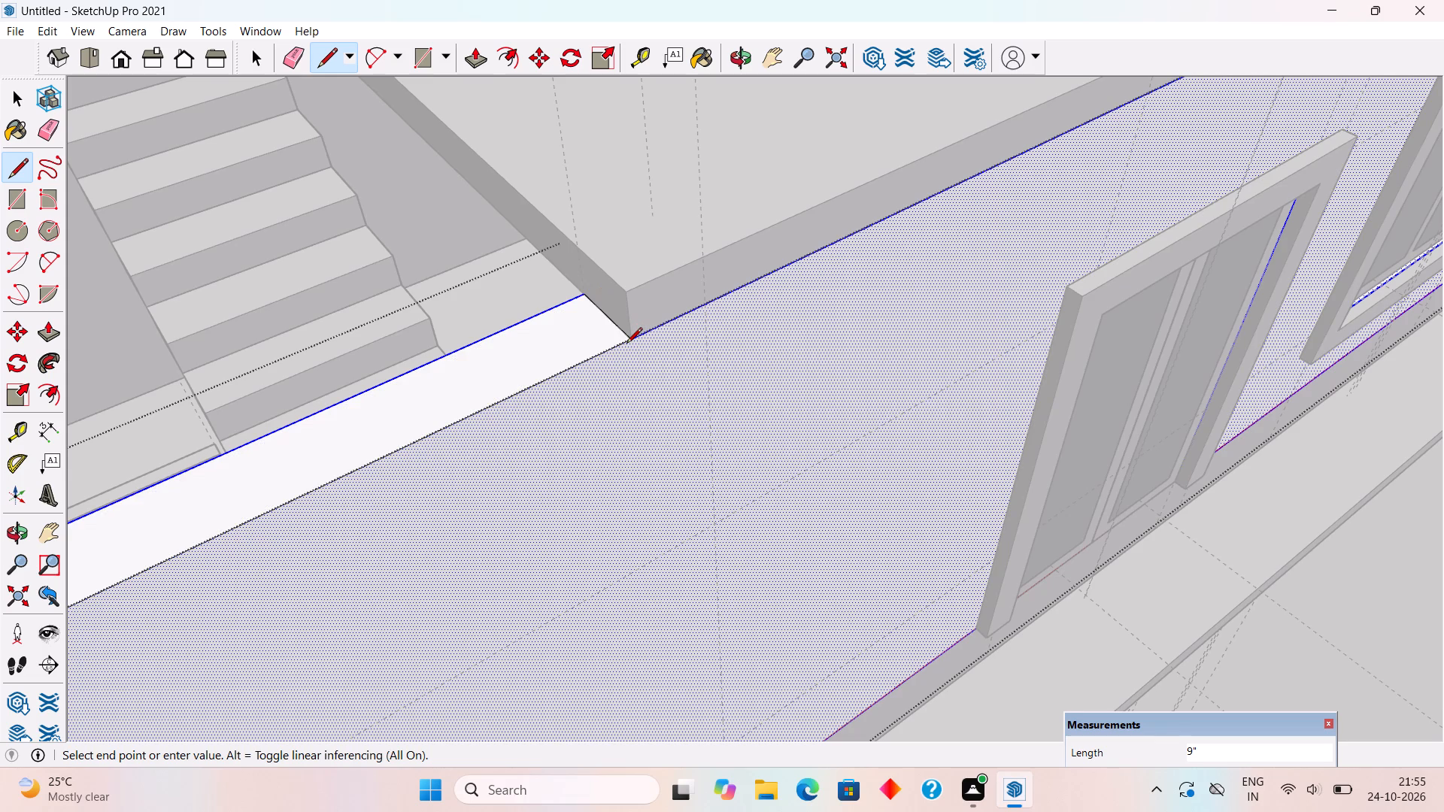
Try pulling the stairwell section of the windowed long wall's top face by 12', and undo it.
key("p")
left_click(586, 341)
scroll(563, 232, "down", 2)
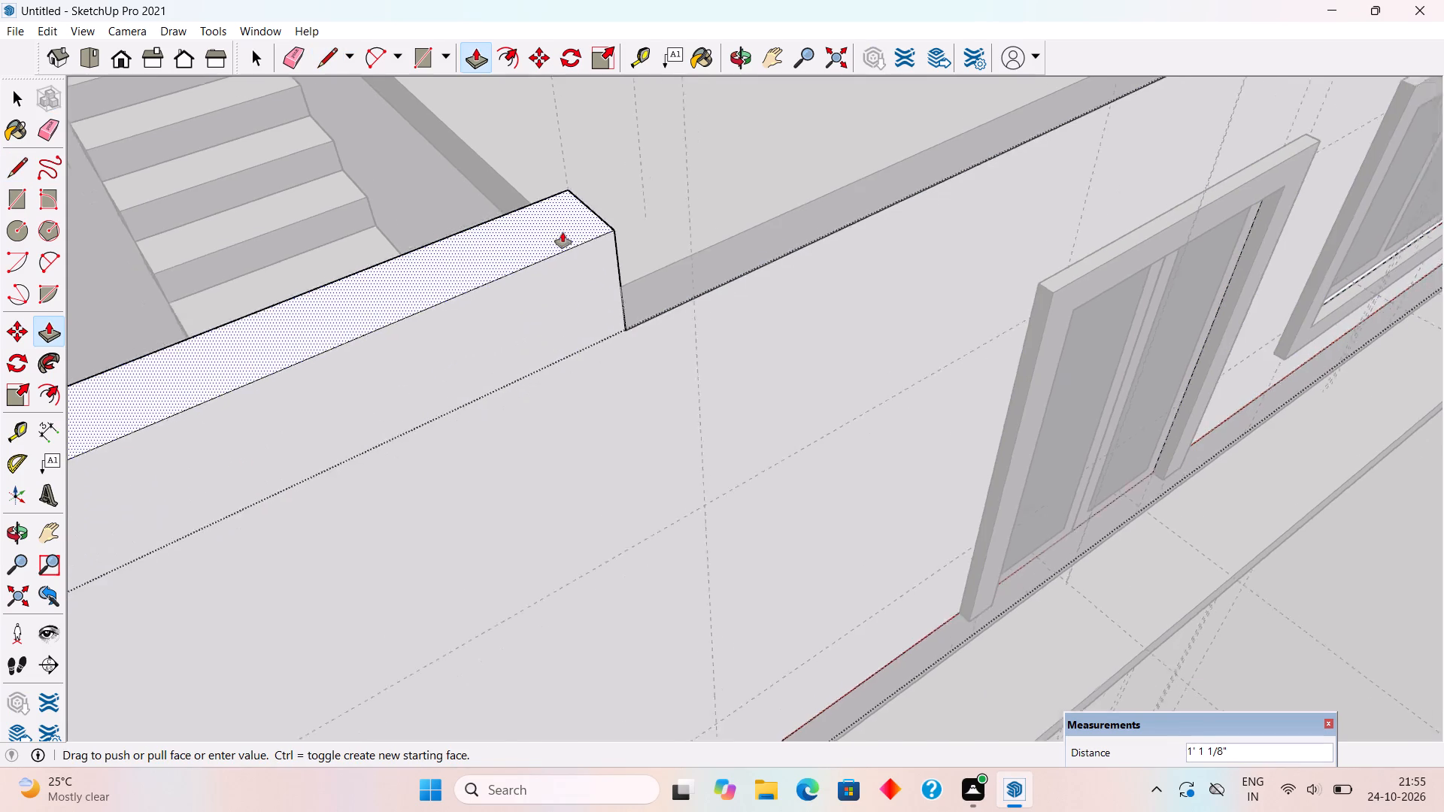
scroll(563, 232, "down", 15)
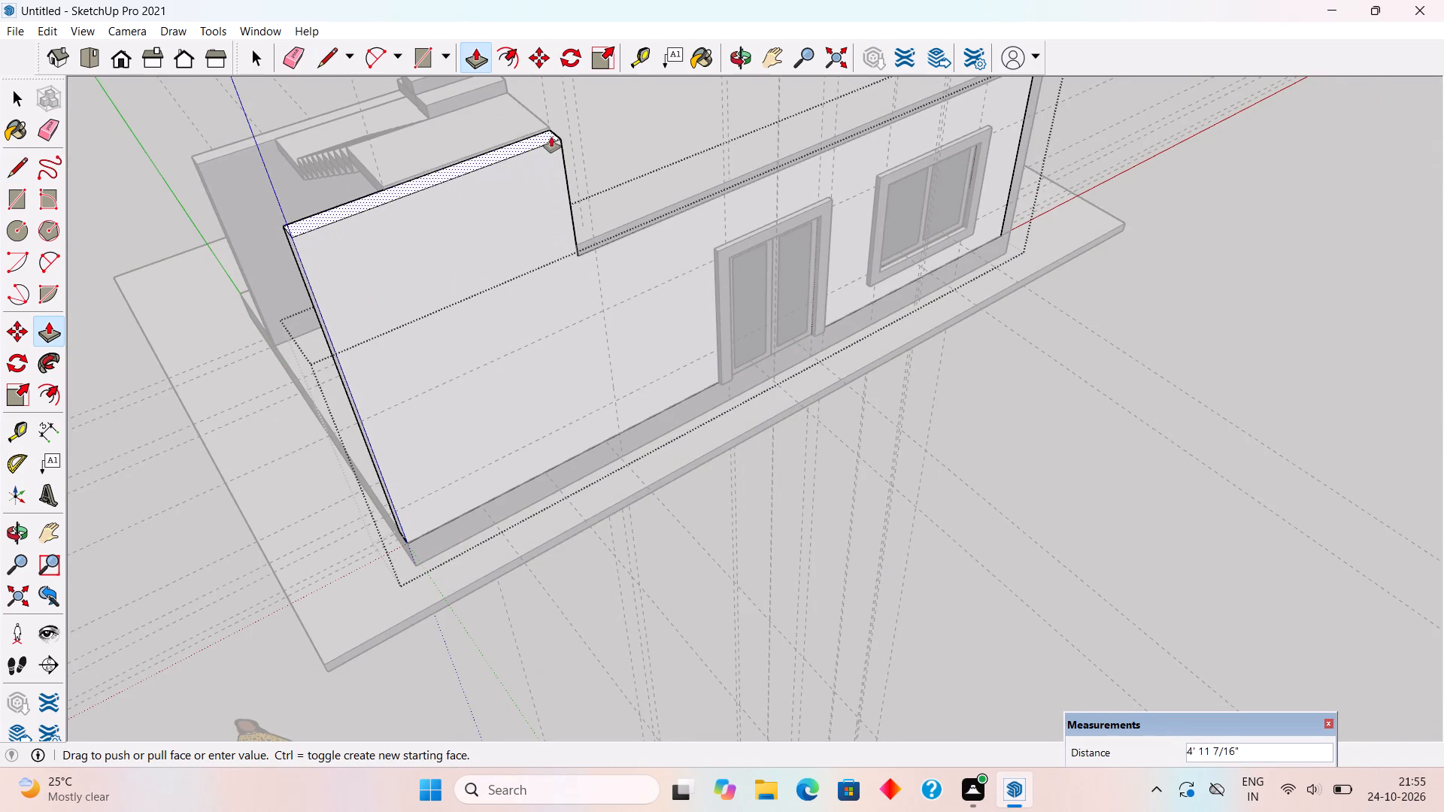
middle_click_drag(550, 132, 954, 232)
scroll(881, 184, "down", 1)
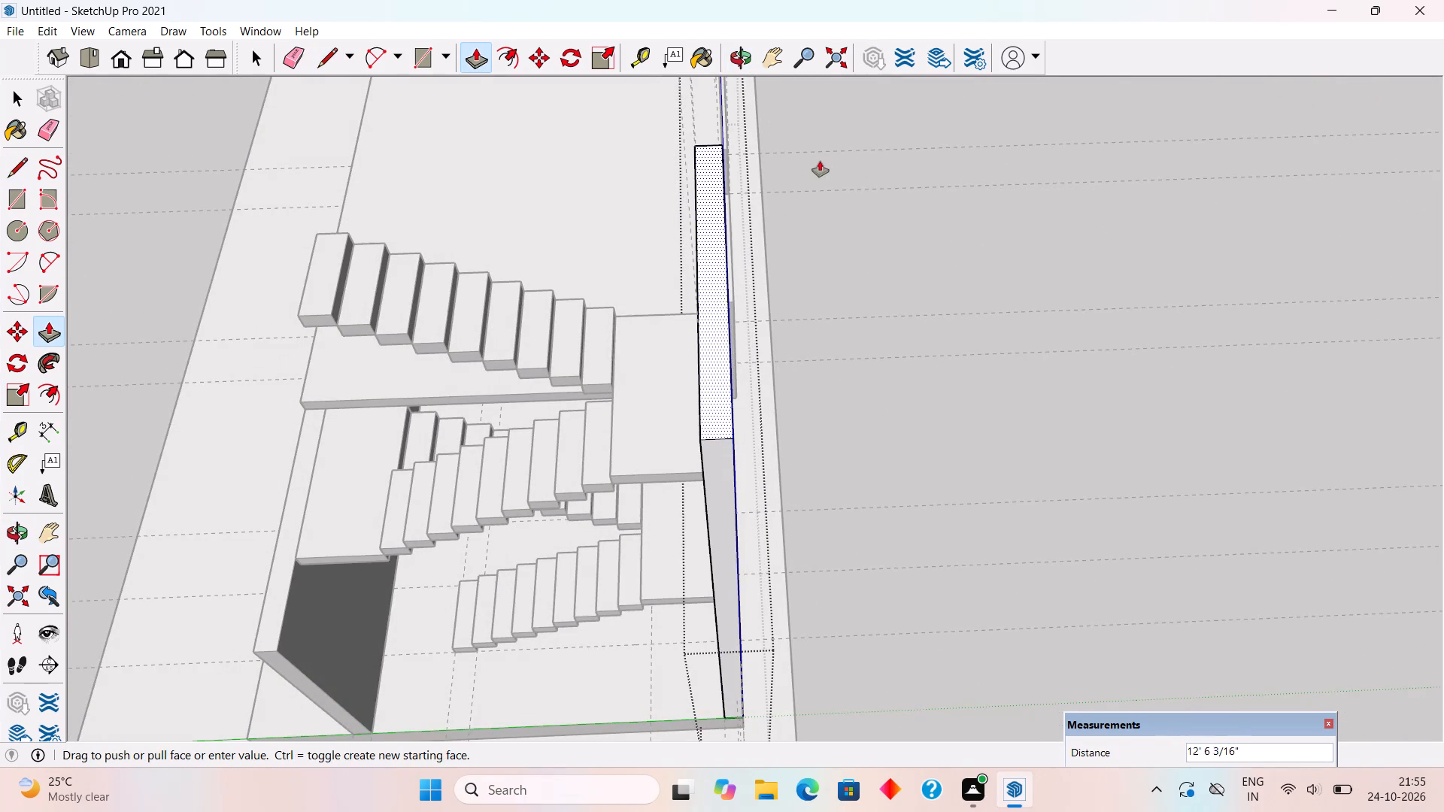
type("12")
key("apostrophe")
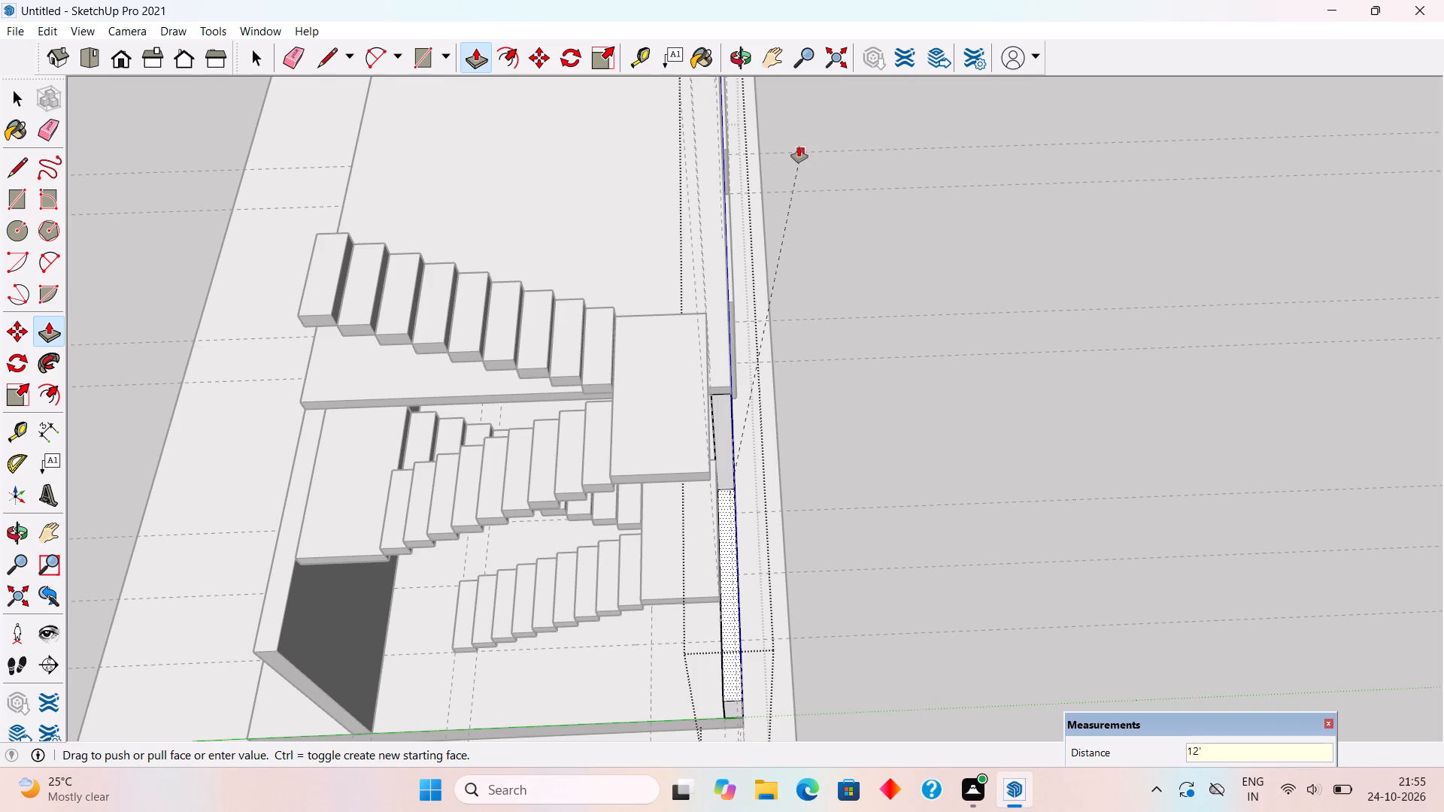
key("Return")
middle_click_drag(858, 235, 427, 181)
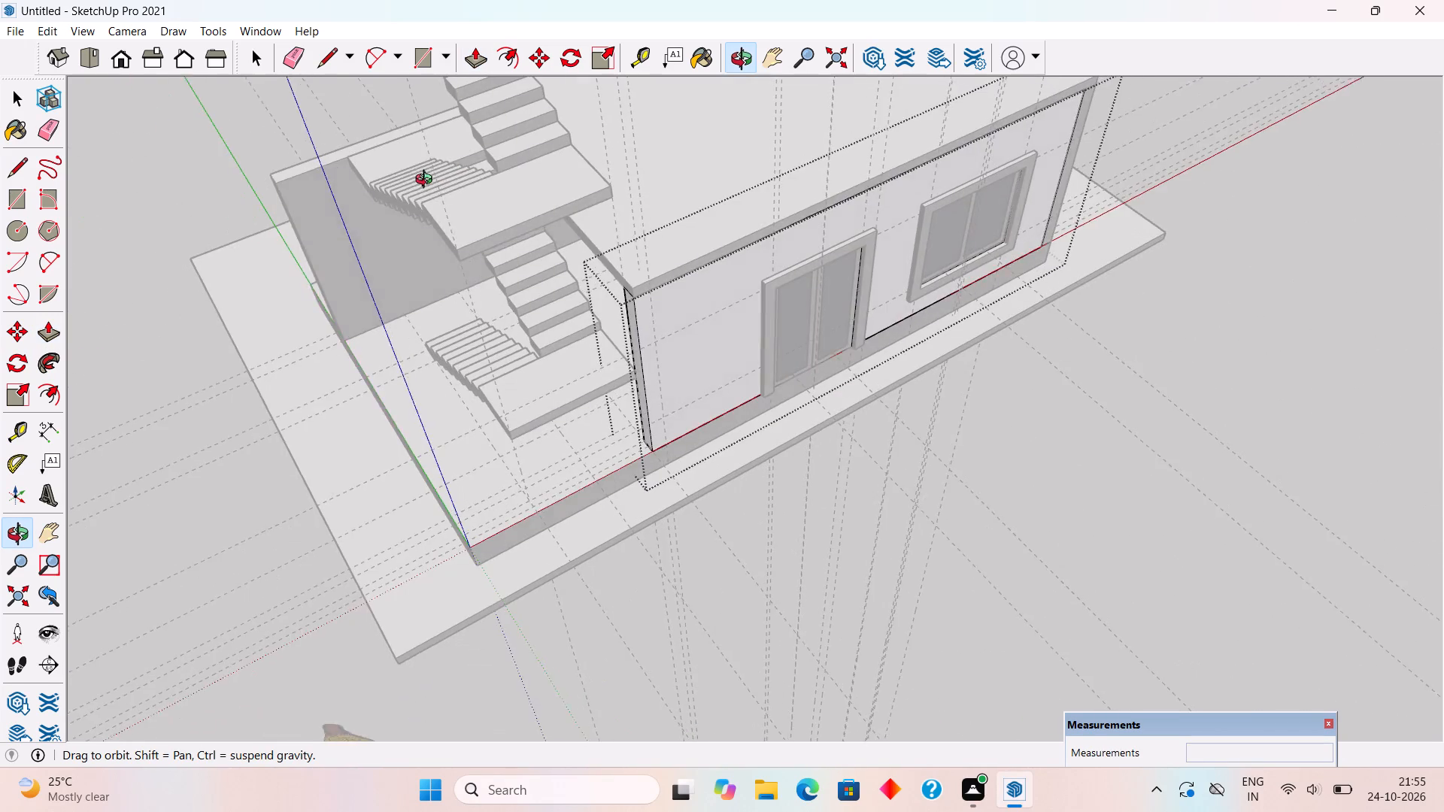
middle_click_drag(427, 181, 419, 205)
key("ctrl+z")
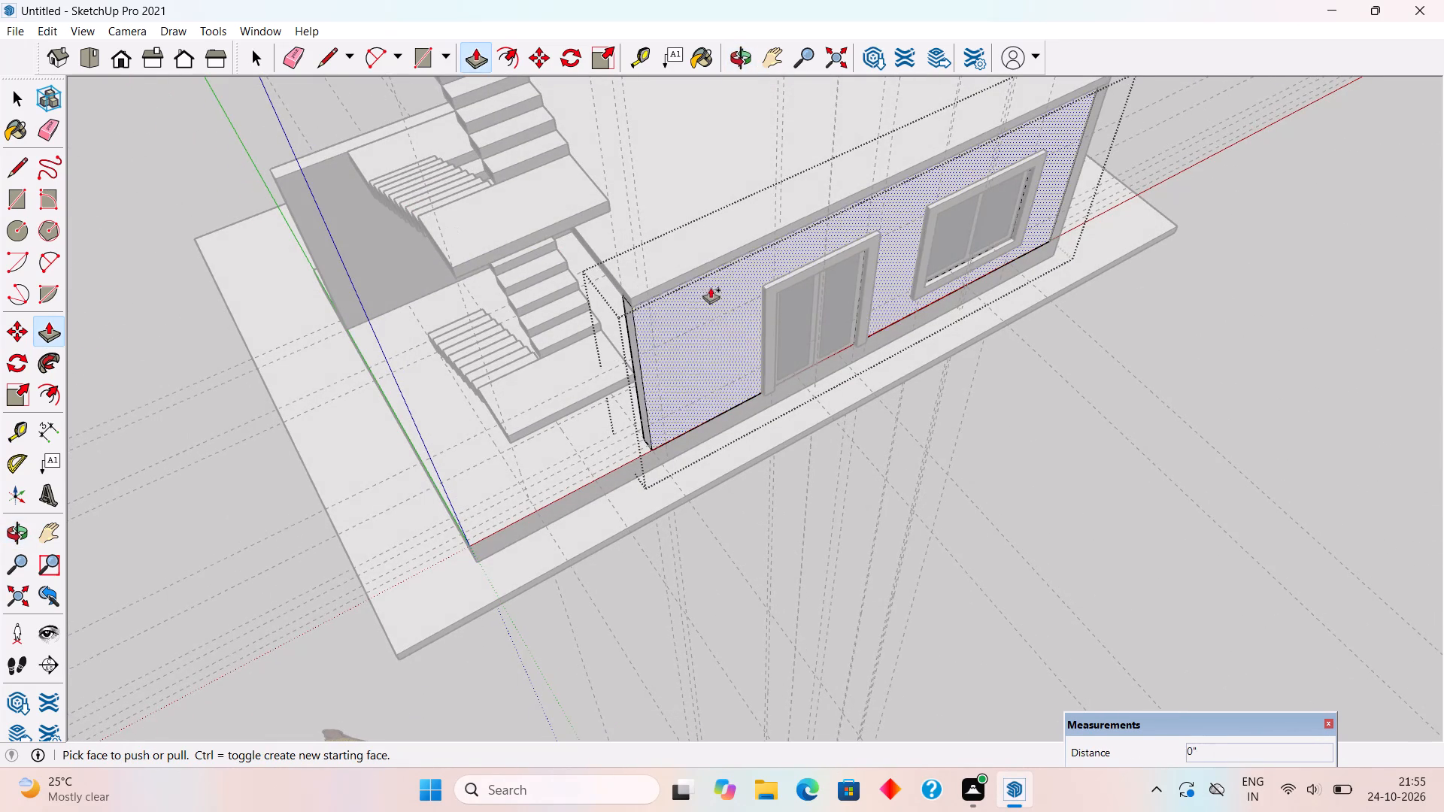
Raise the stairwell section of the windowed long wall's top face by 12' and leave the wall's group.
left_click(585, 321)
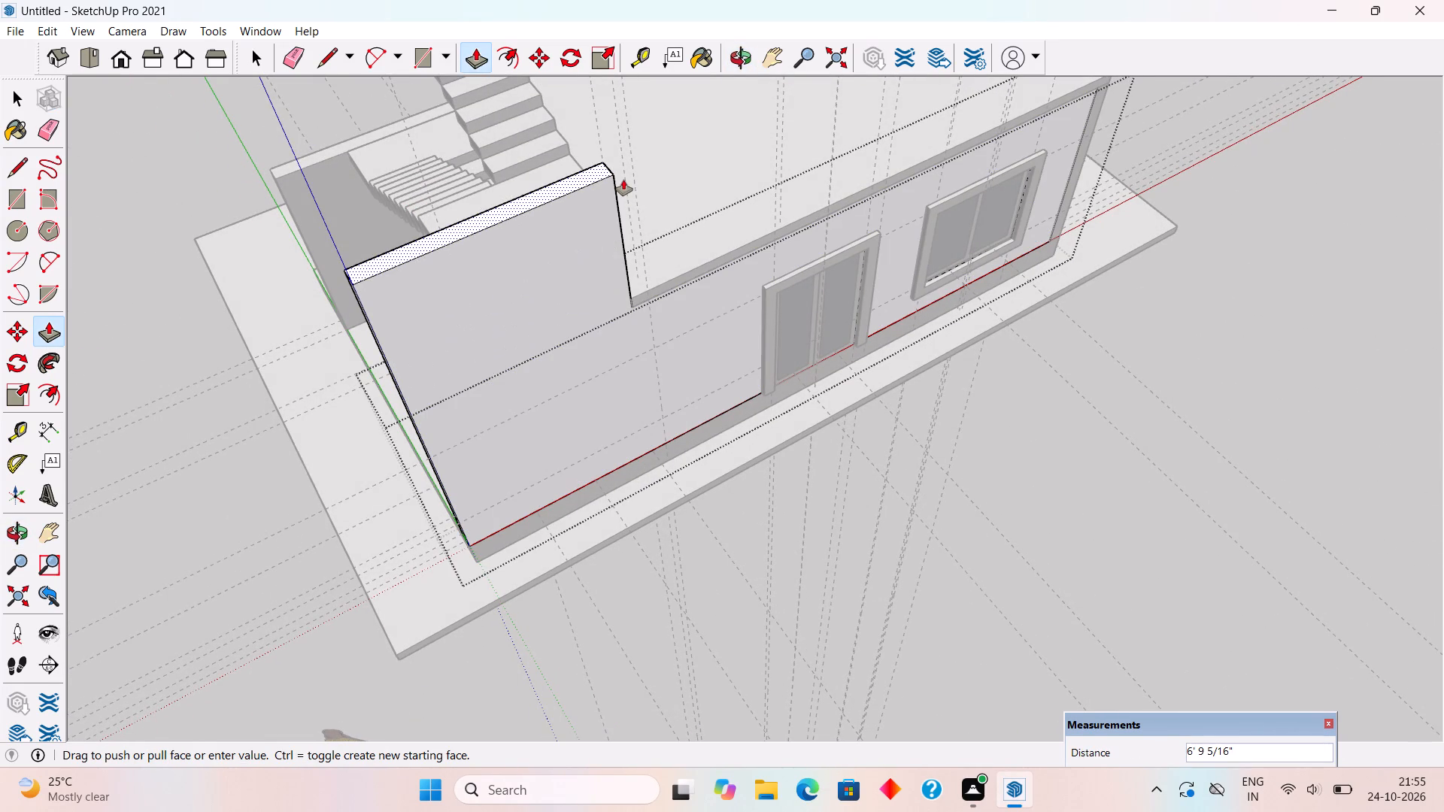
key("1")
key("2")
key("apostrophe")
key("Return")
key("space")
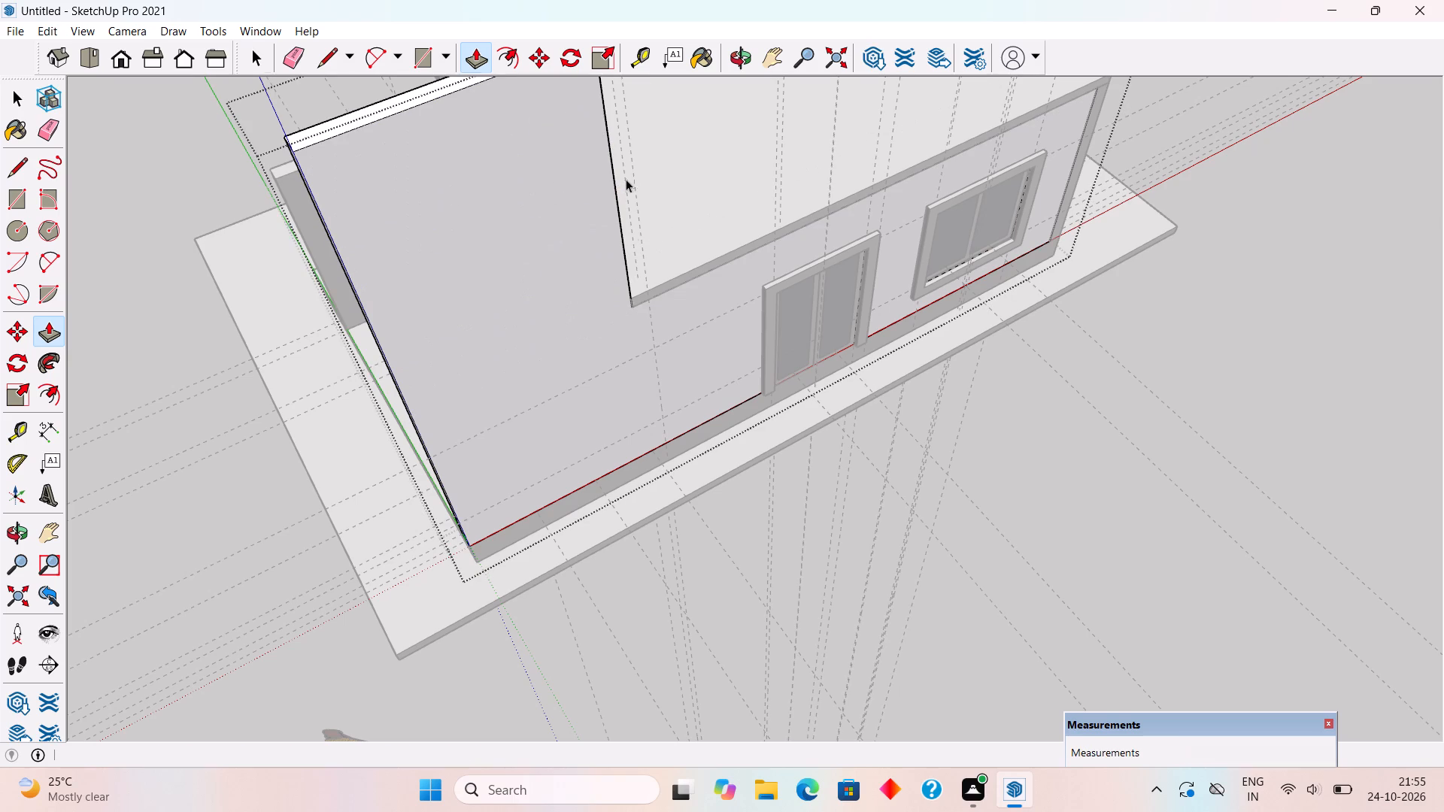
scroll(672, 380, "down", 1)
middle_click_drag(897, 359, 1065, 318)
left_click(1122, 377)
Open the first-floor landing beside the slab and extrude its top face up 6", level with the slab's top.
middle_click_drag(643, 482, 704, 435)
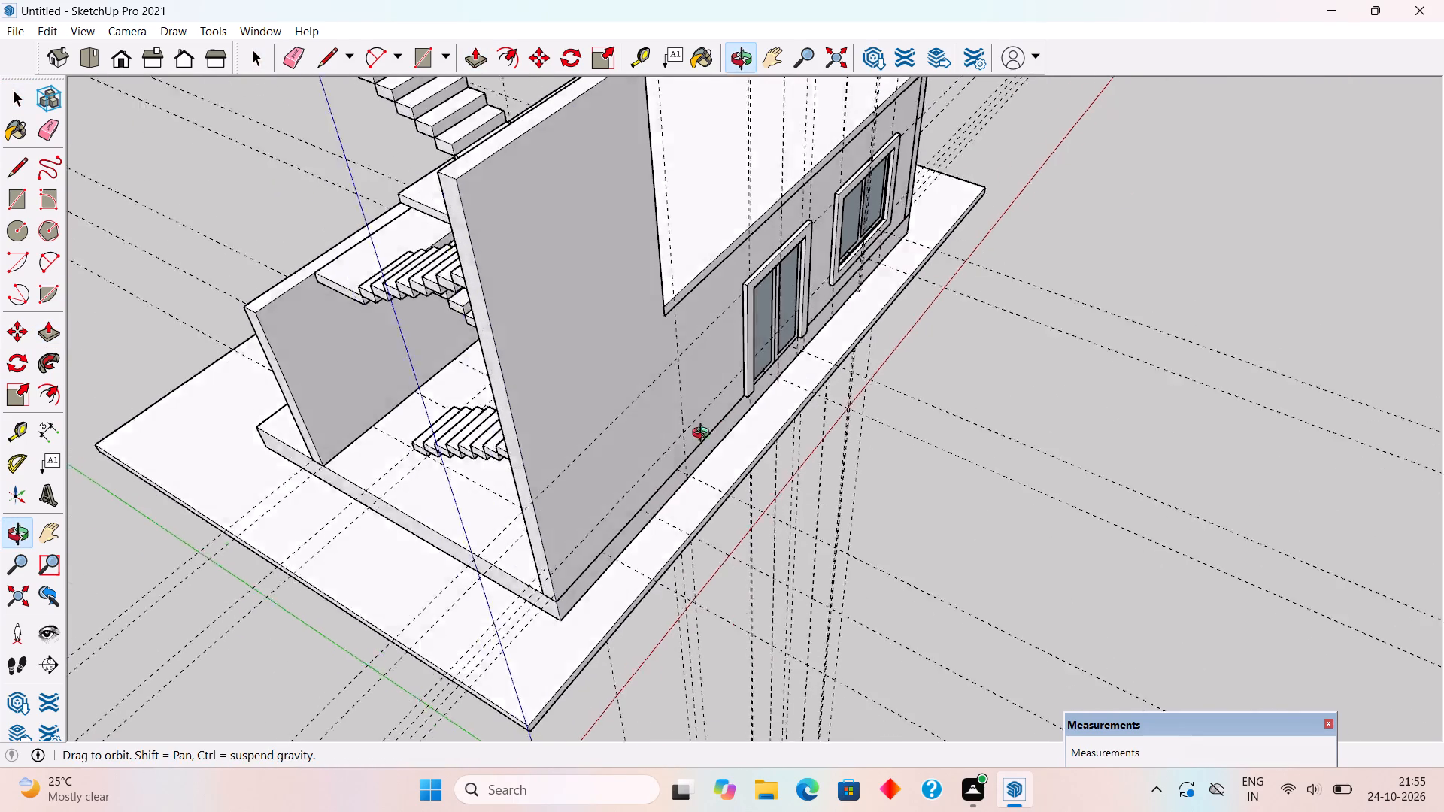
middle_click_drag(704, 435, 1028, 392)
middle_click_drag(845, 400, 1047, 401)
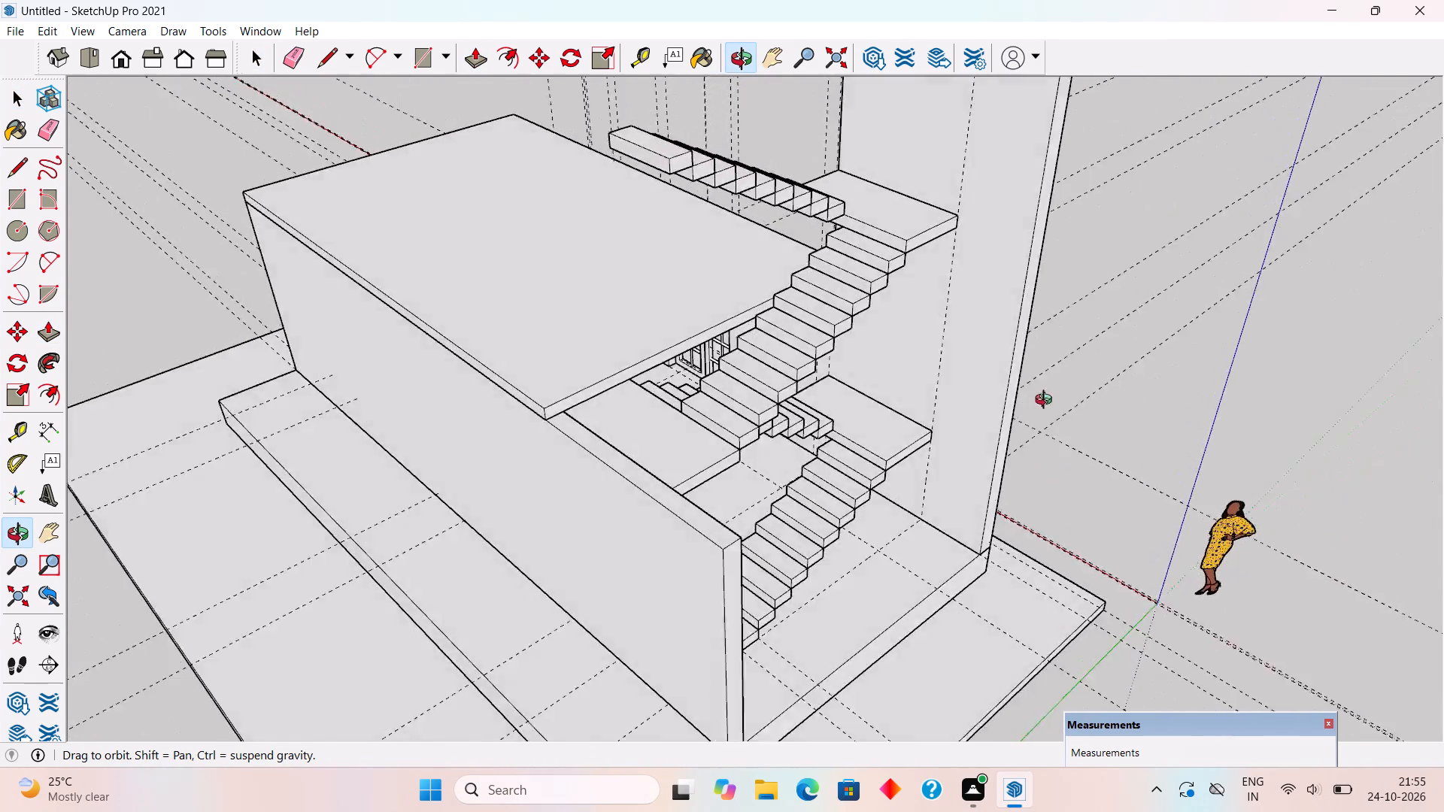
middle_click_drag(1047, 401, 1254, 401)
middle_click_drag(742, 373, 854, 468)
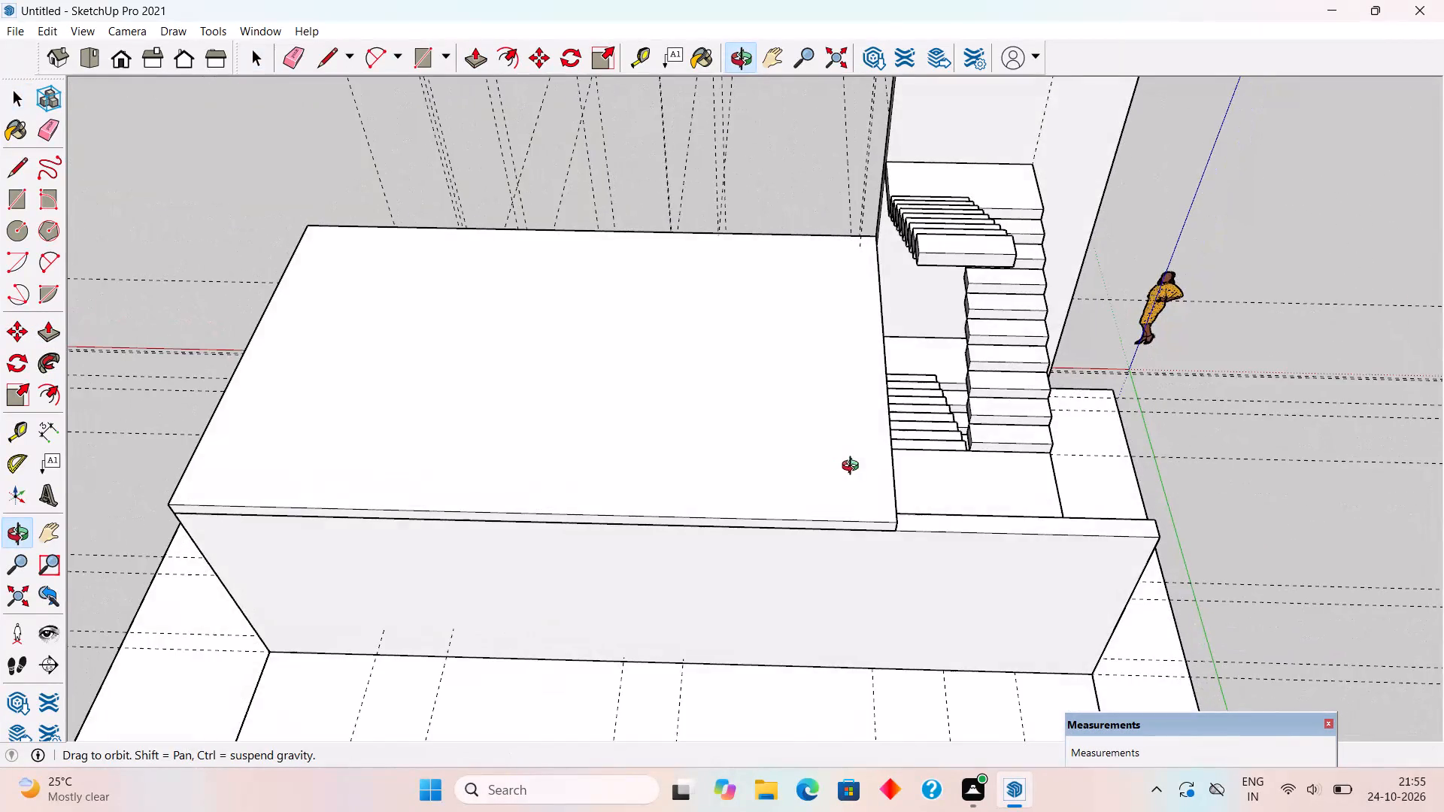
middle_click_drag(854, 468, 472, 453)
scroll(636, 469, "up", 3)
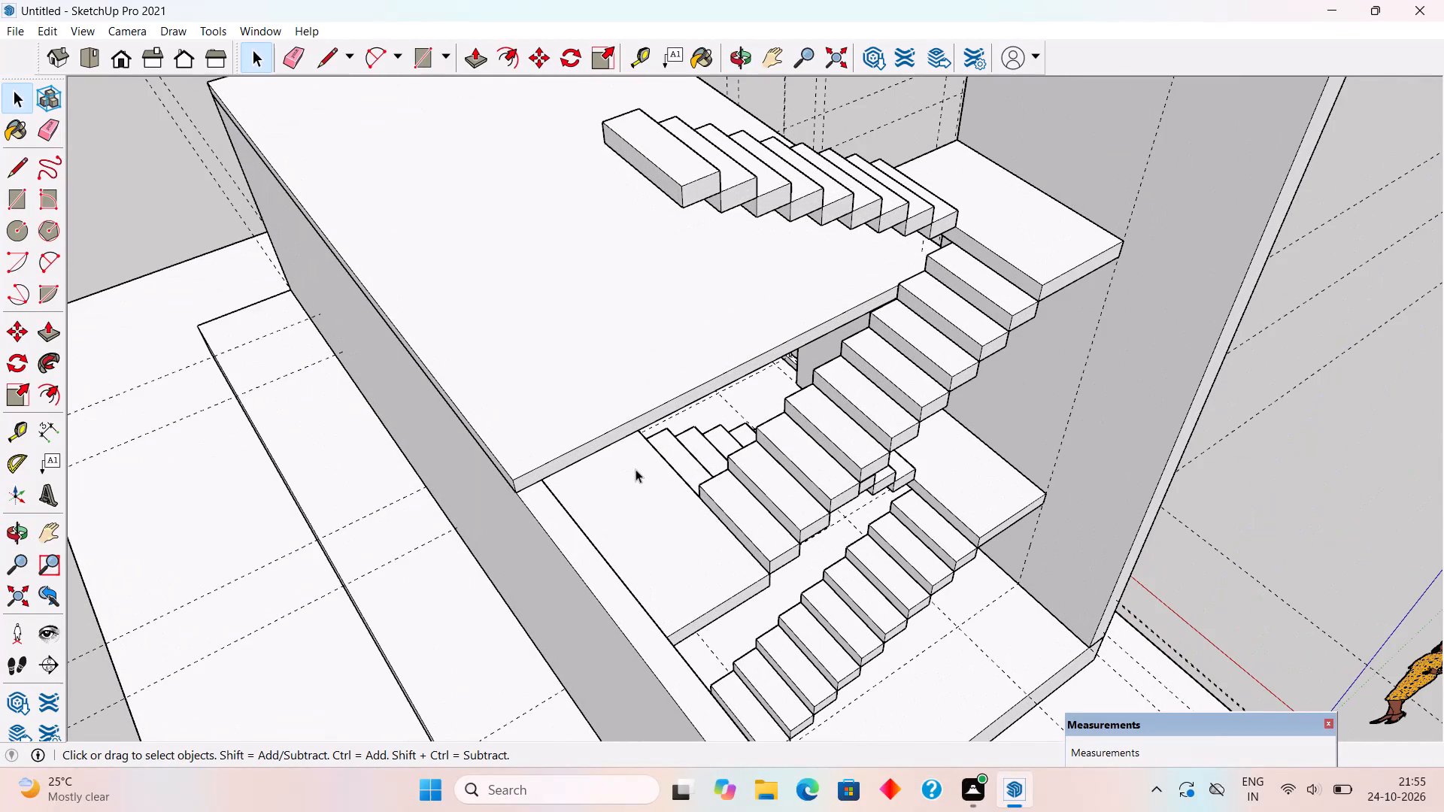
left_click(636, 470)
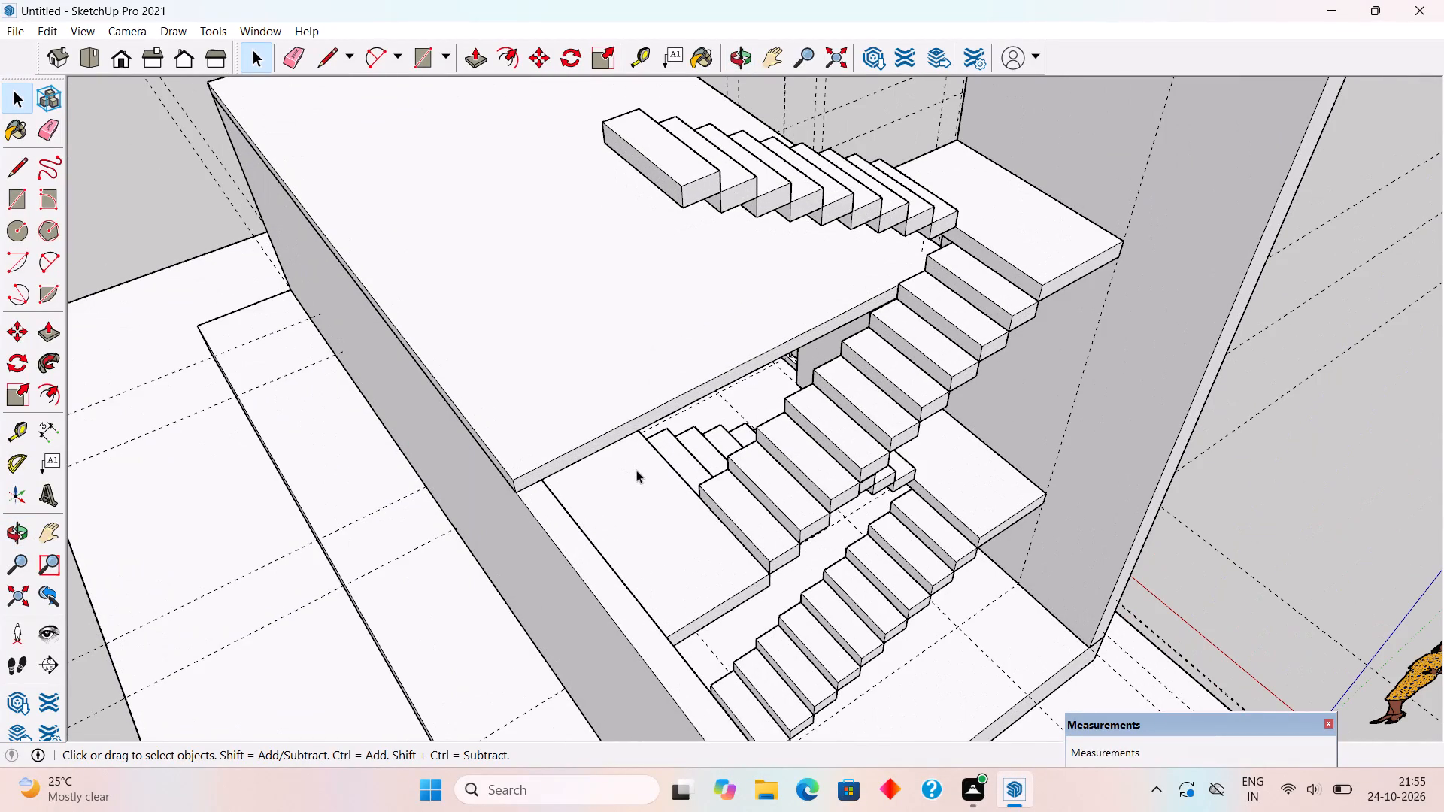
double_click(636, 470)
left_click(636, 470)
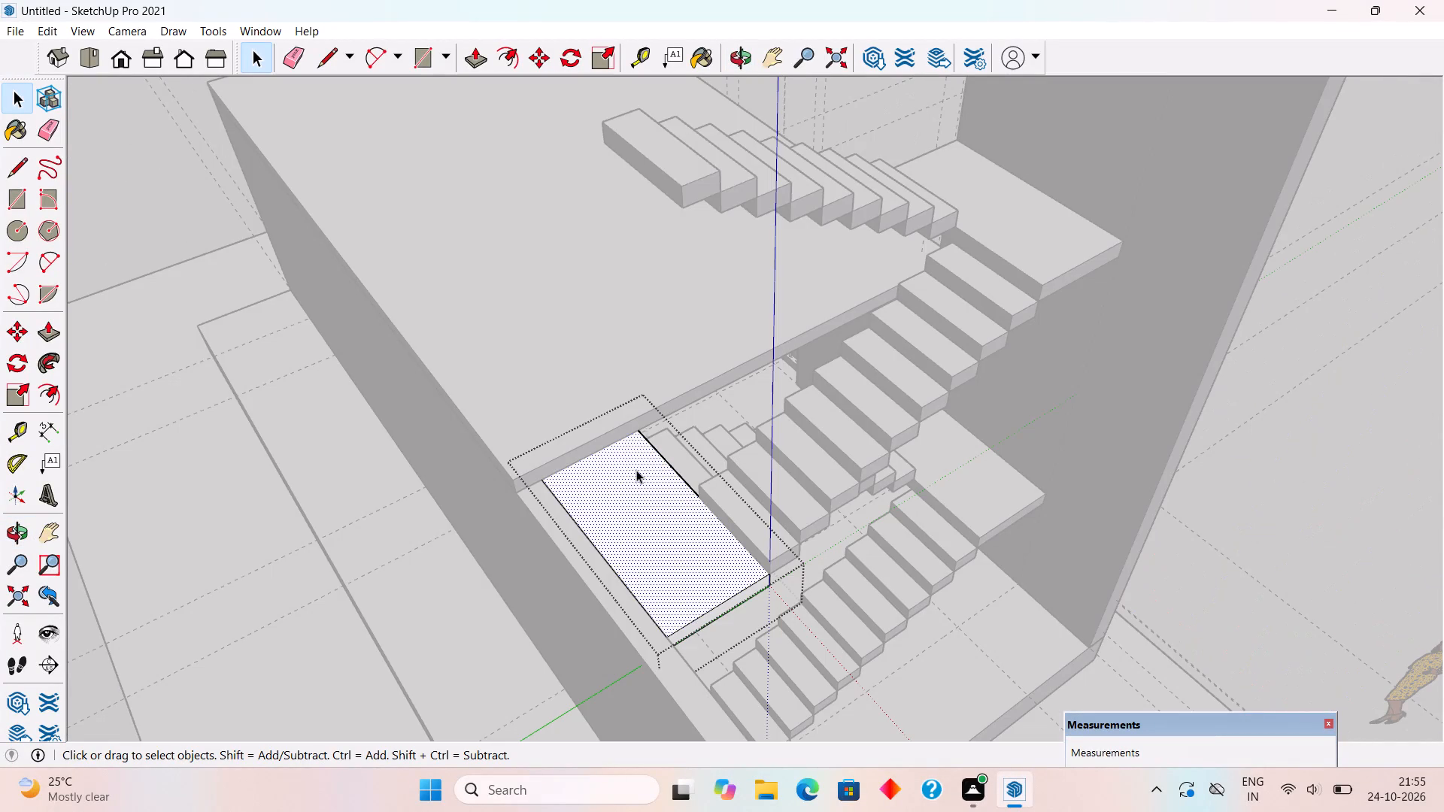
key("p")
left_click(636, 470)
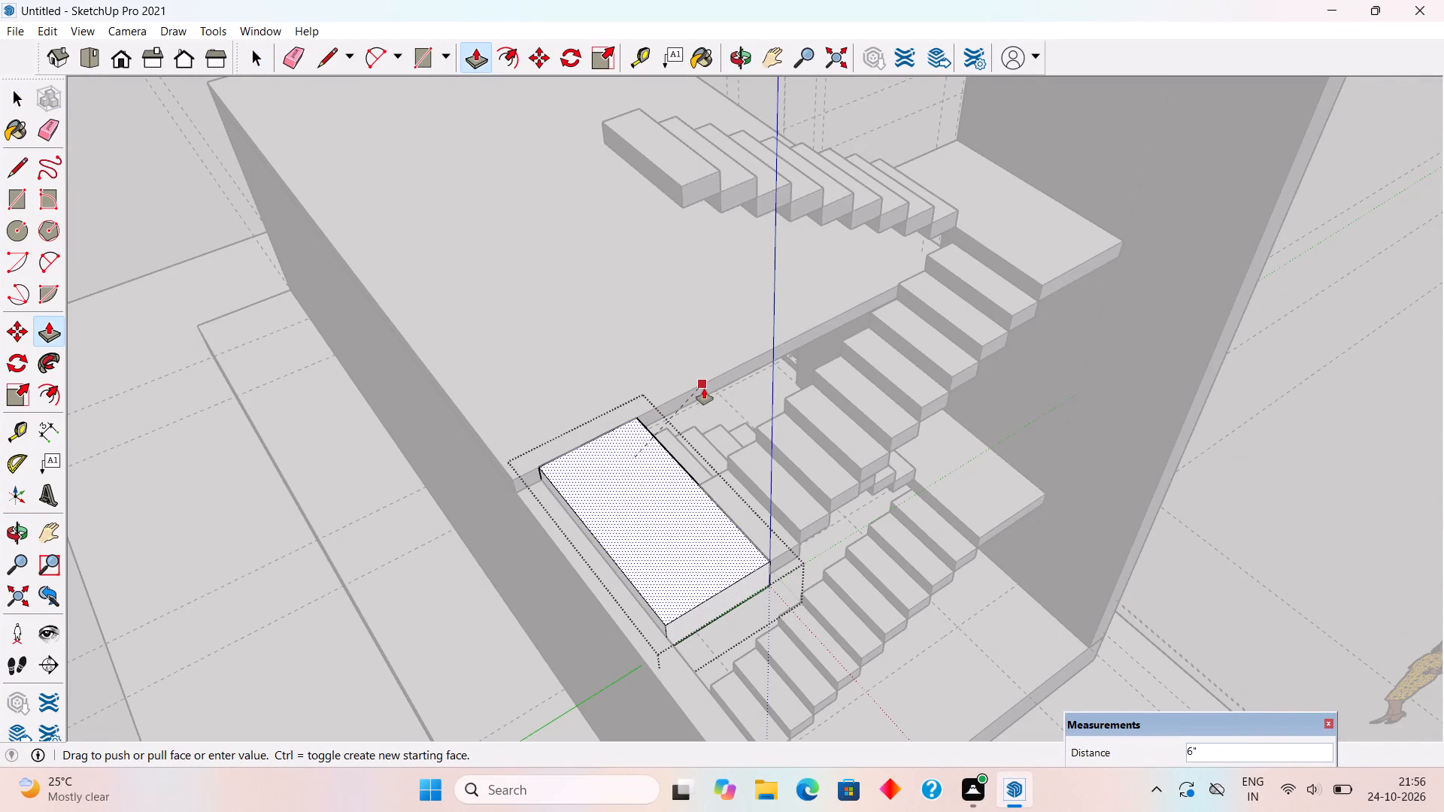
left_click(704, 389)
key("space")
left_click(312, 360)
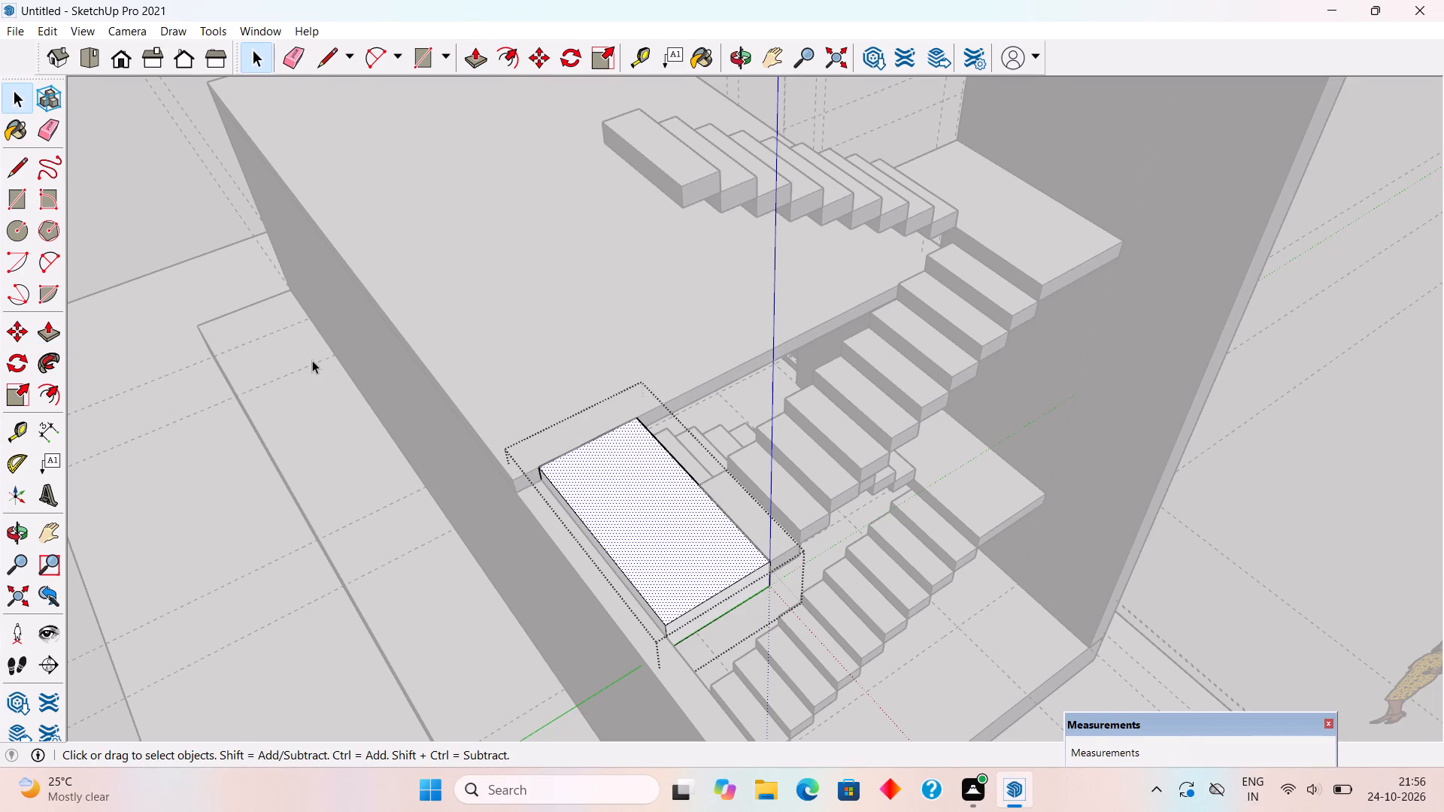
Examine how the thickened first-floor landing meets the staircases, the slab edge and the windowless long wall.
middle_click_drag(565, 428, 417, 268)
scroll(414, 271, "down", 3)
middle_click_drag(545, 288, 485, 258)
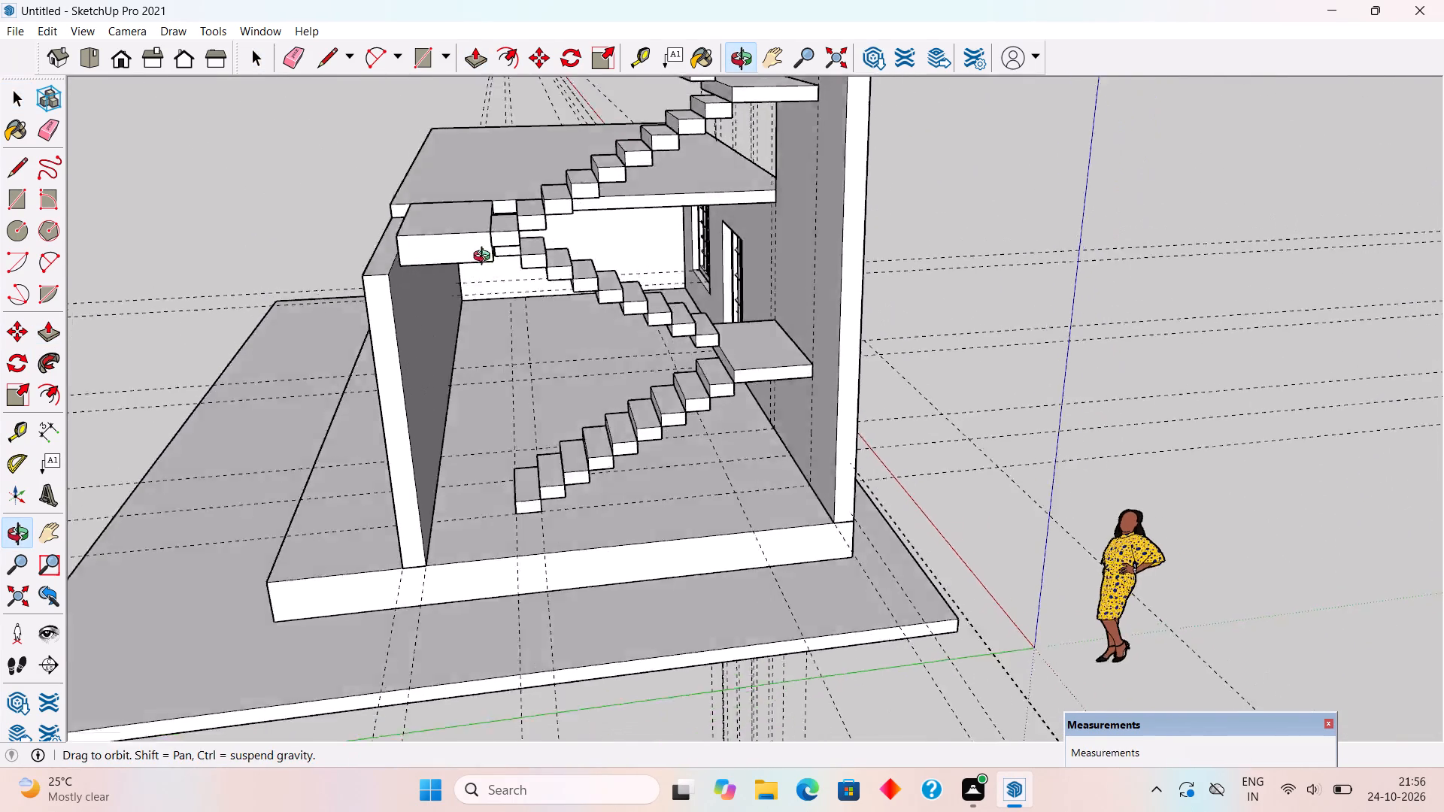
middle_click_drag(485, 258, 441, 238)
scroll(416, 220, "up", 4)
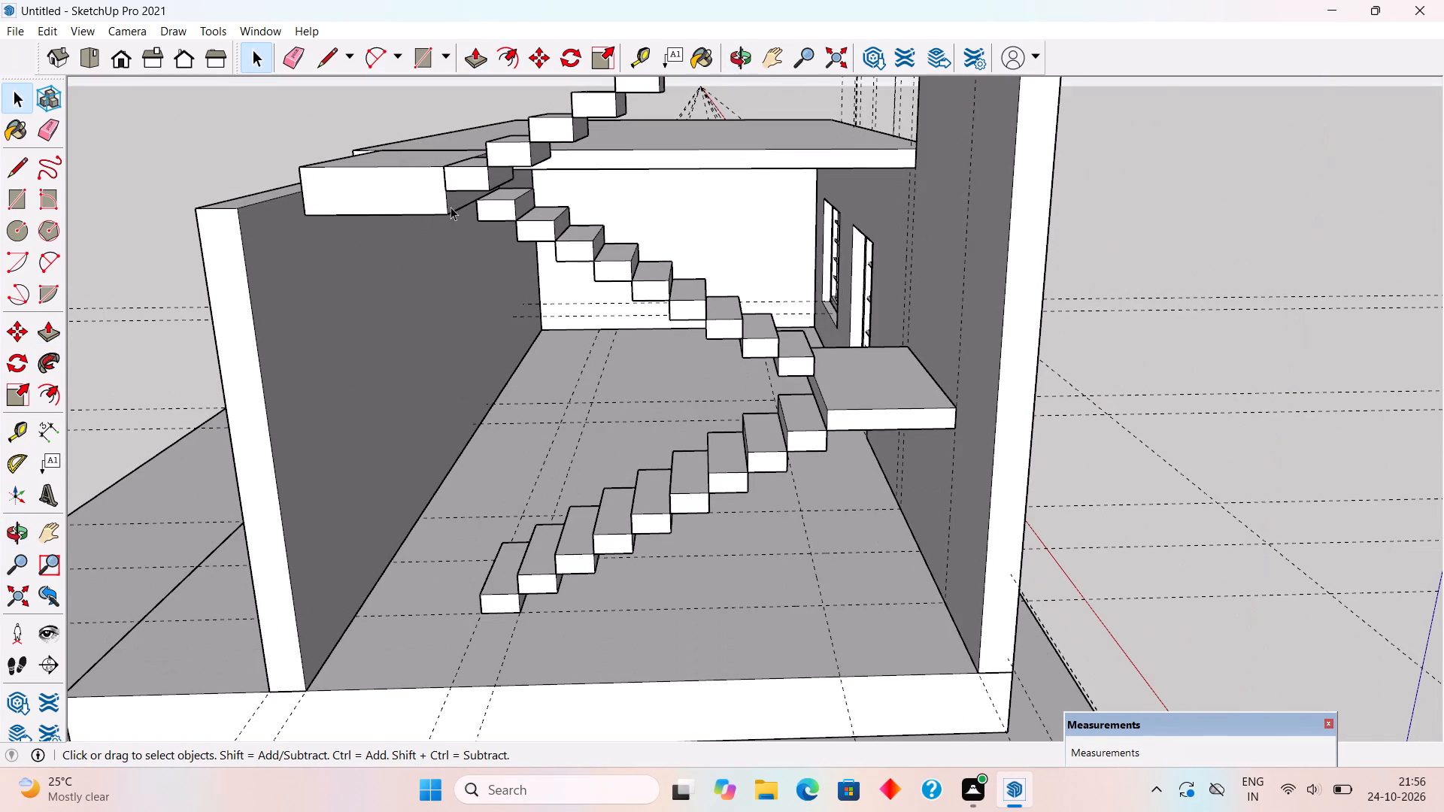
middle_click_drag(480, 197, 560, 271)
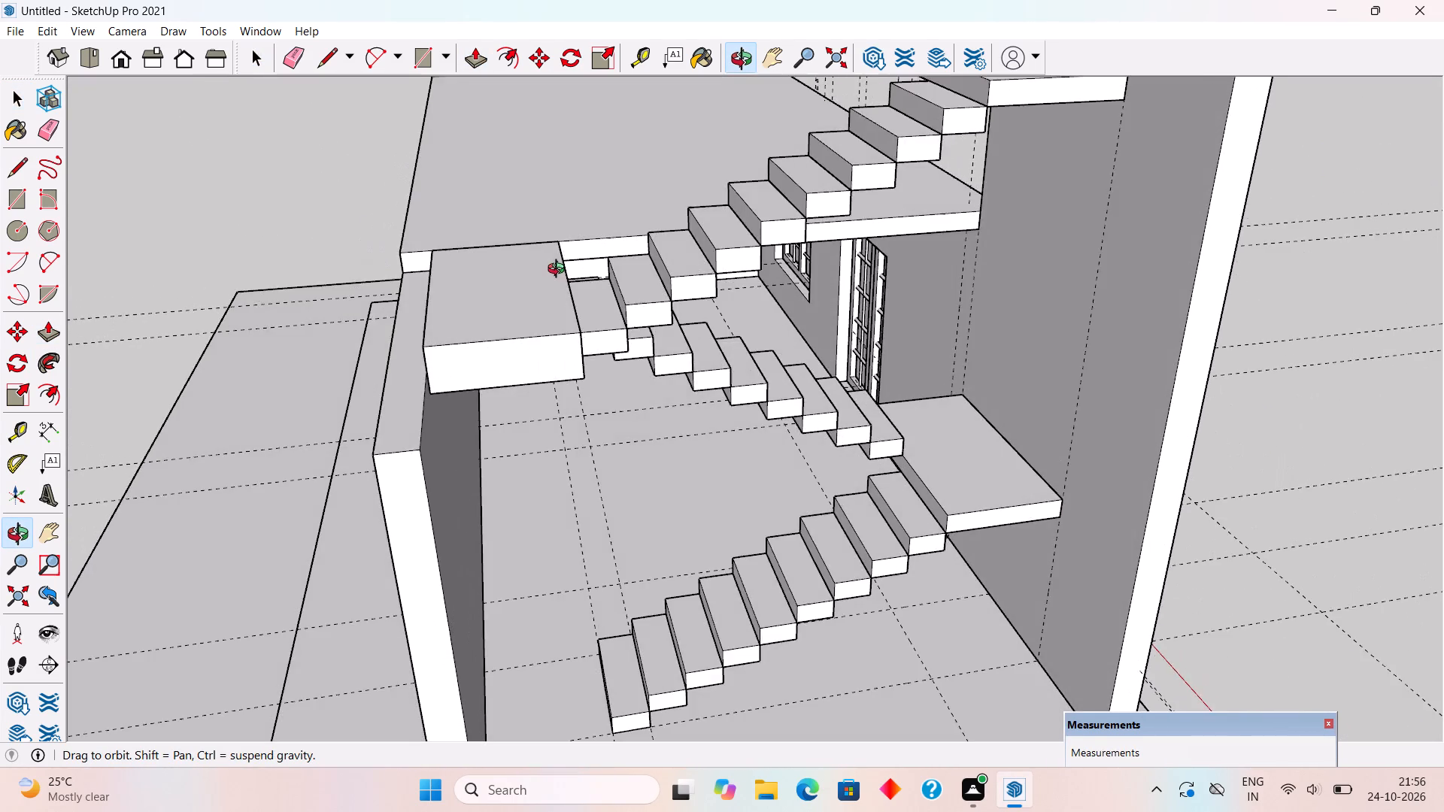
middle_click_drag(560, 271, 549, 286)
scroll(549, 286, "down", 4)
middle_click_drag(520, 296, 648, 301)
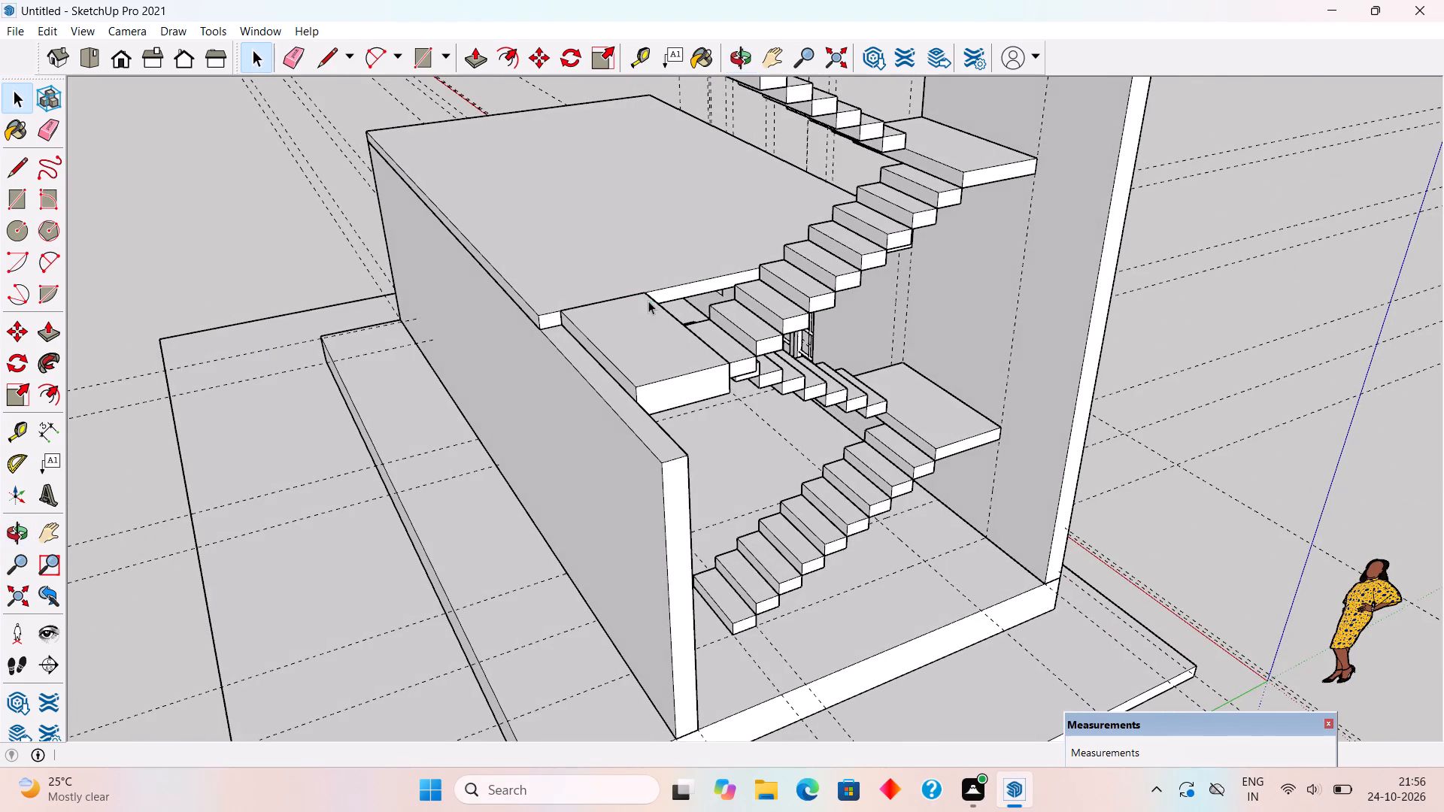
scroll(570, 339, "up", 8)
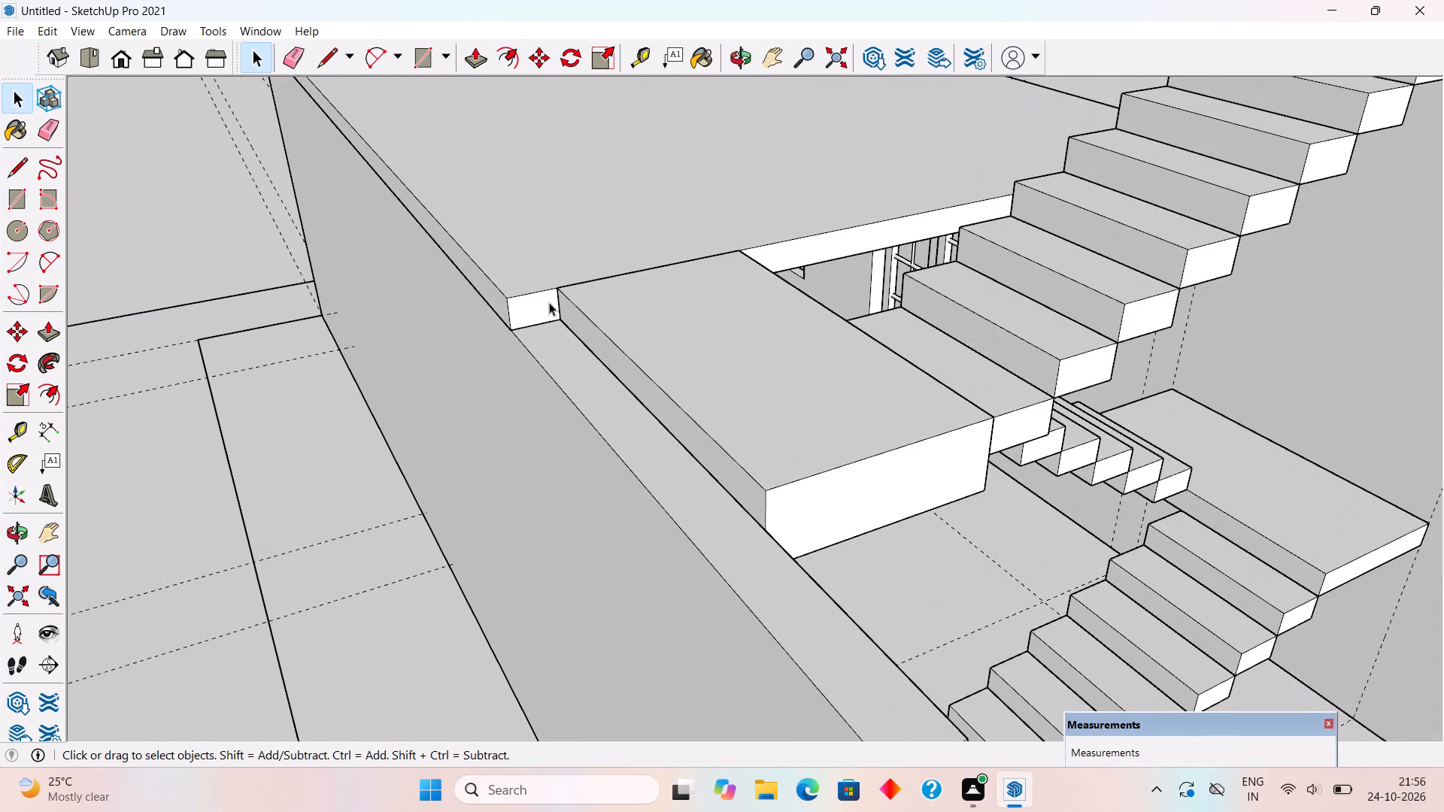
scroll(549, 302, "down", 7)
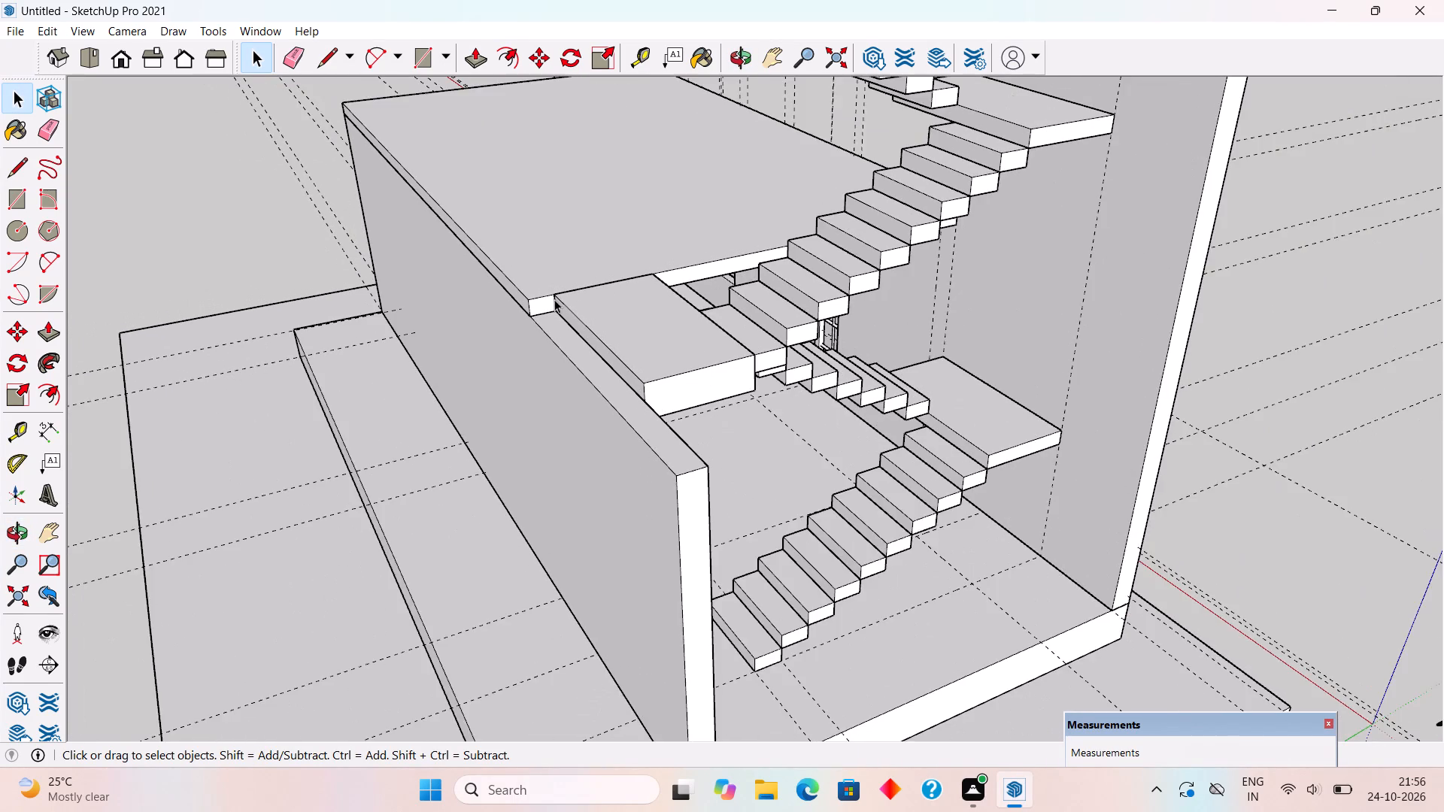
scroll(554, 299, "down", 1)
scroll(422, 520, "down", 2)
Place a guide on the first-floor slab, 9" inside its long edge above the windowless wall.
middle_click_drag(426, 519, 478, 653)
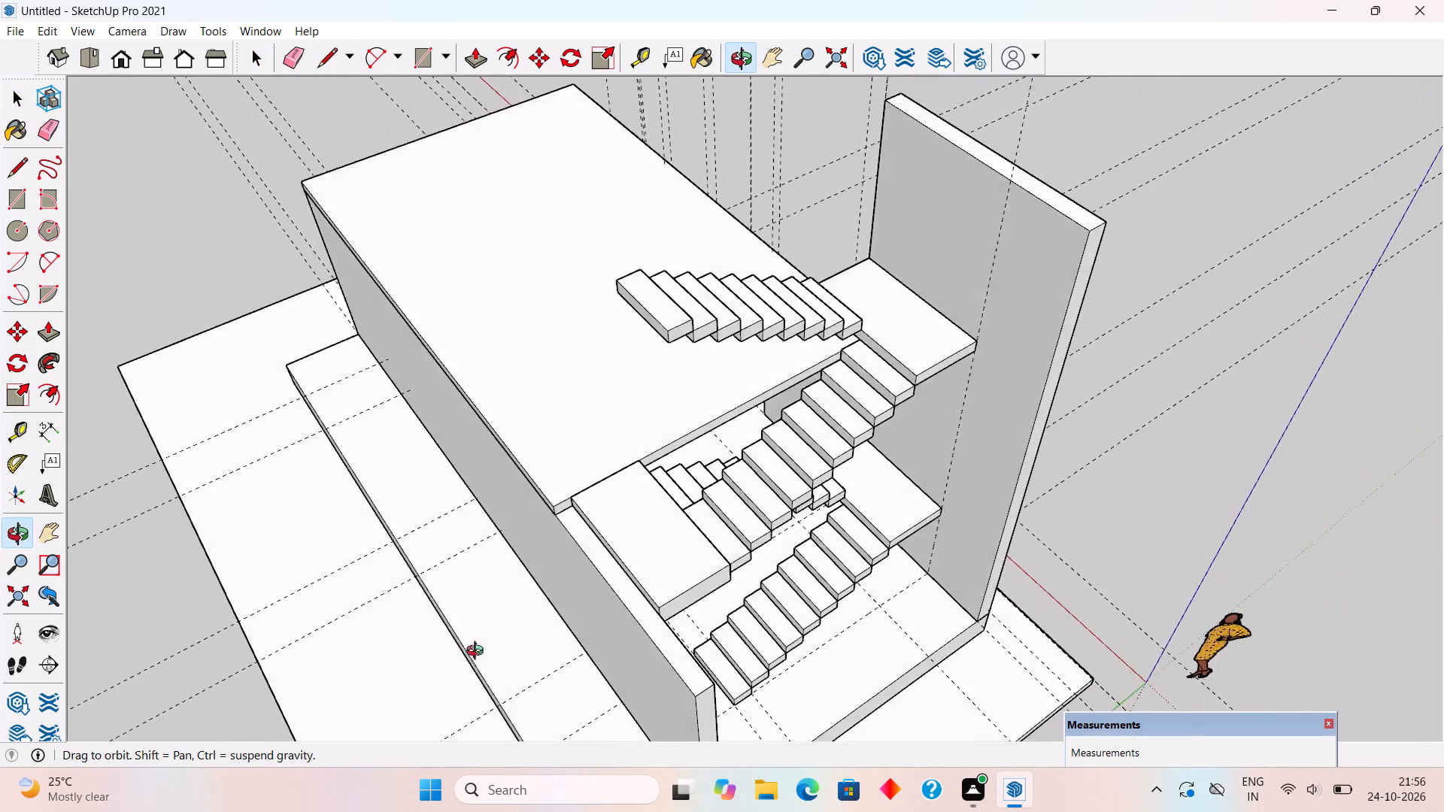
middle_click_drag(478, 653, 1018, 648)
scroll(1001, 594, "down", 3)
middle_click_drag(854, 559, 857, 608)
scroll(857, 609, "down", 1)
scroll(861, 631, "up", 2)
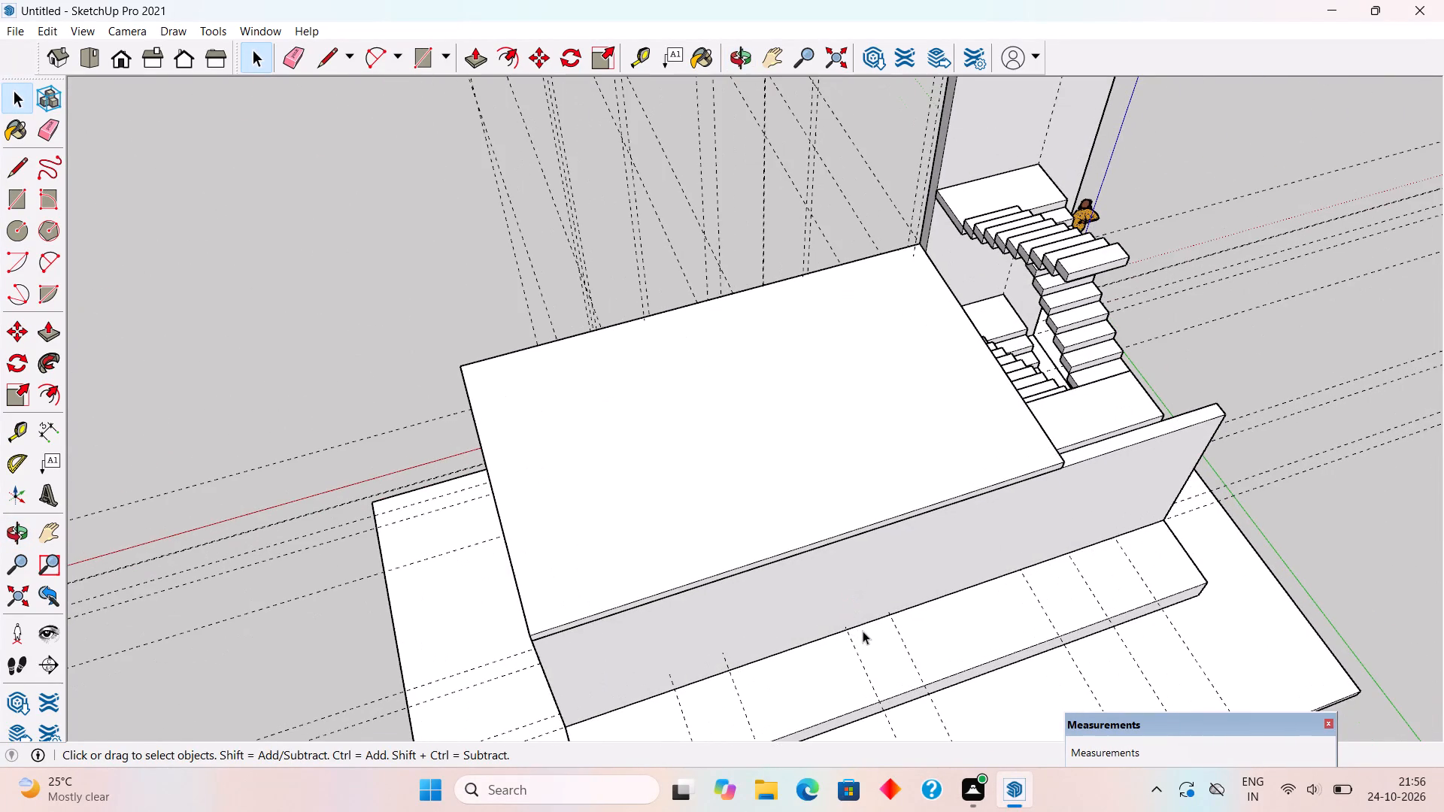
key("t")
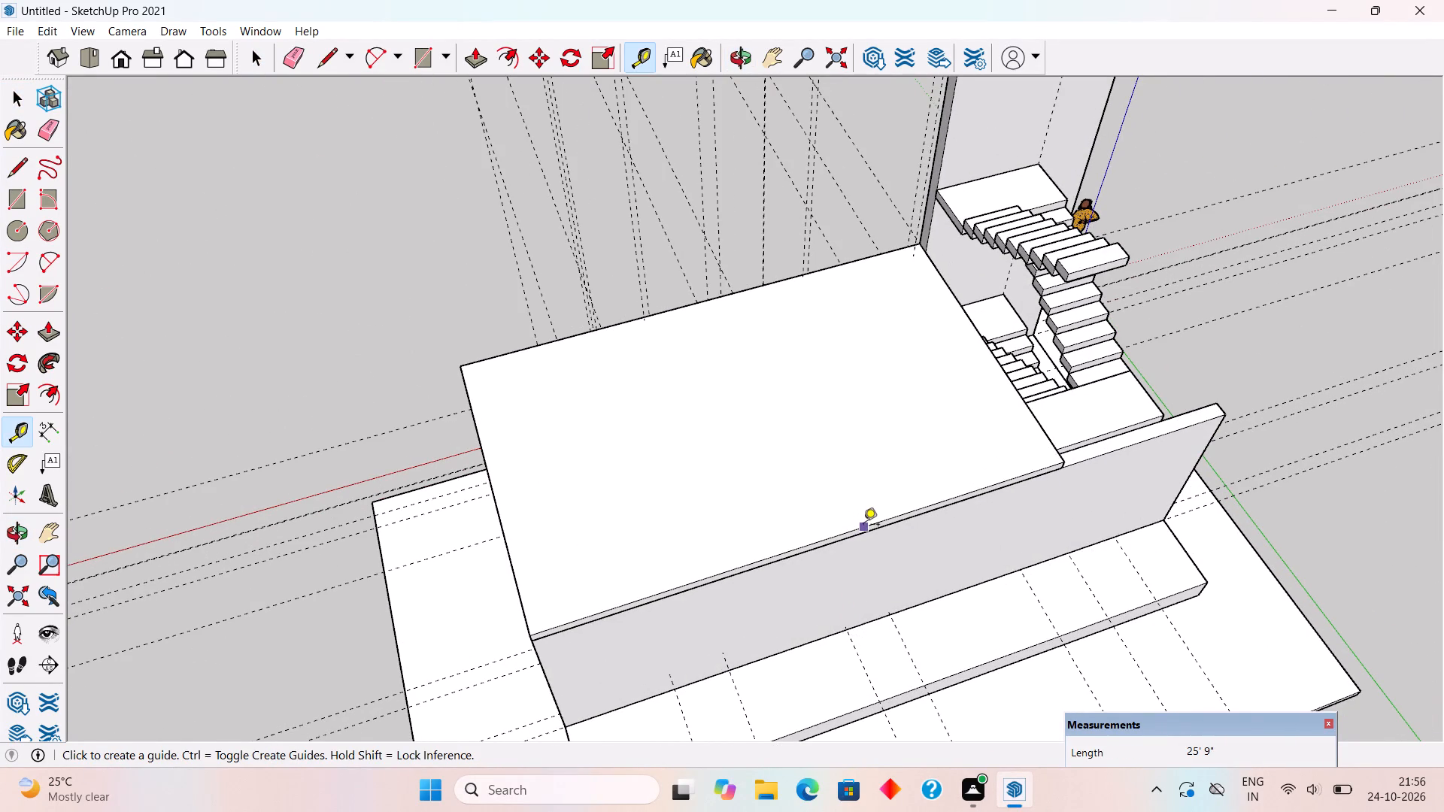
scroll(874, 504, "up", 7)
left_click(869, 524)
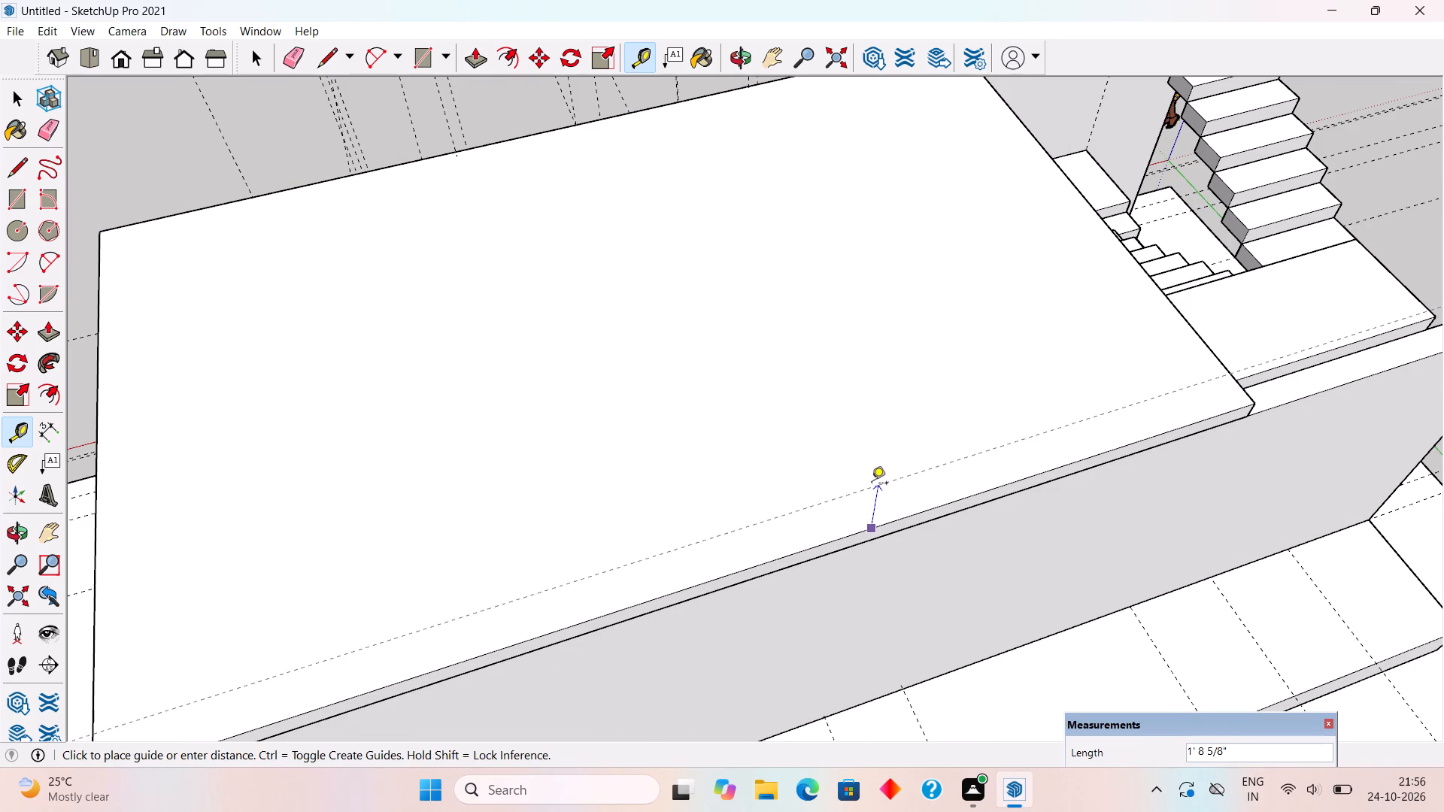
type("9\"")
key("Return")
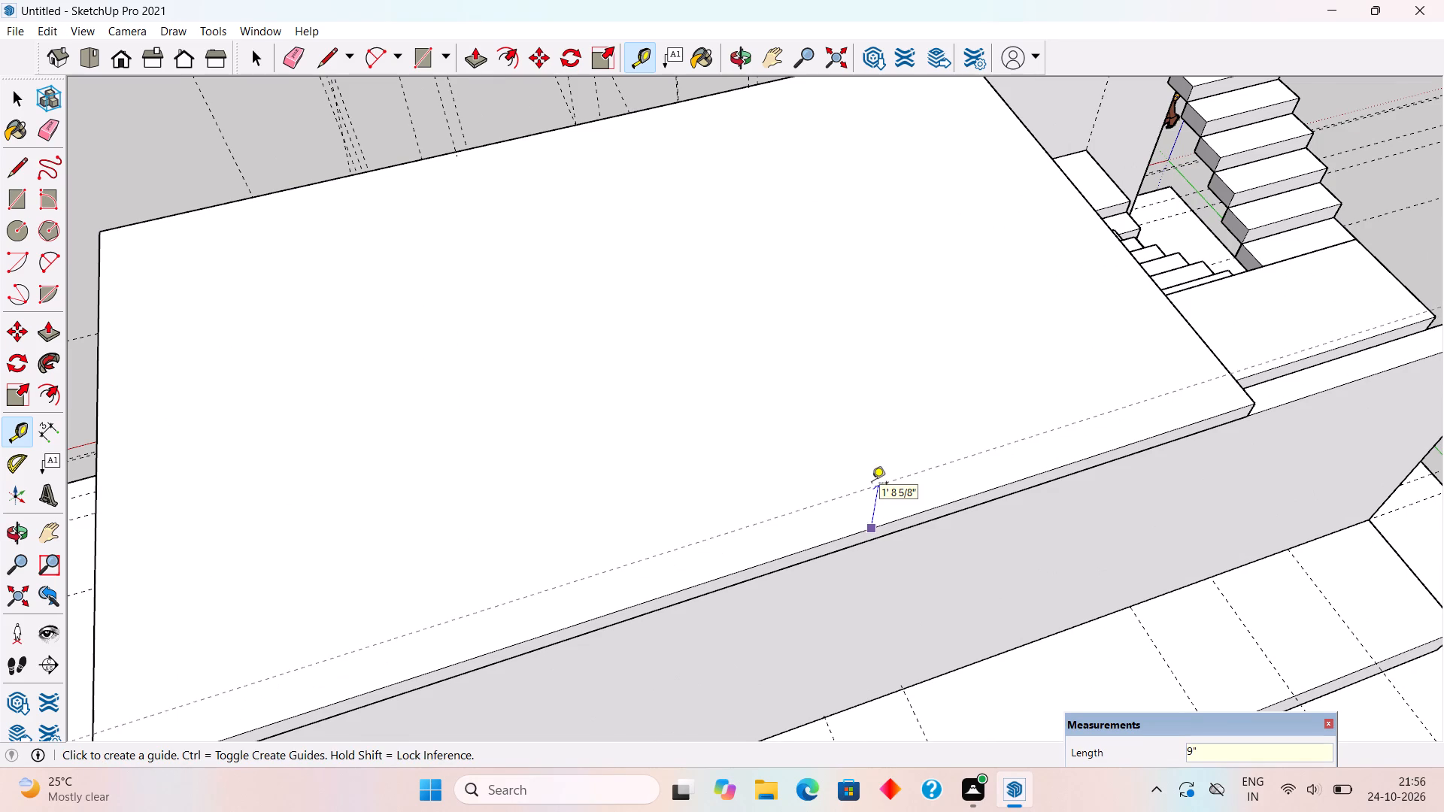
Place a guide 9" inside the first-floor slab's short edge farthest from the stairs.
scroll(906, 429, "down", 6)
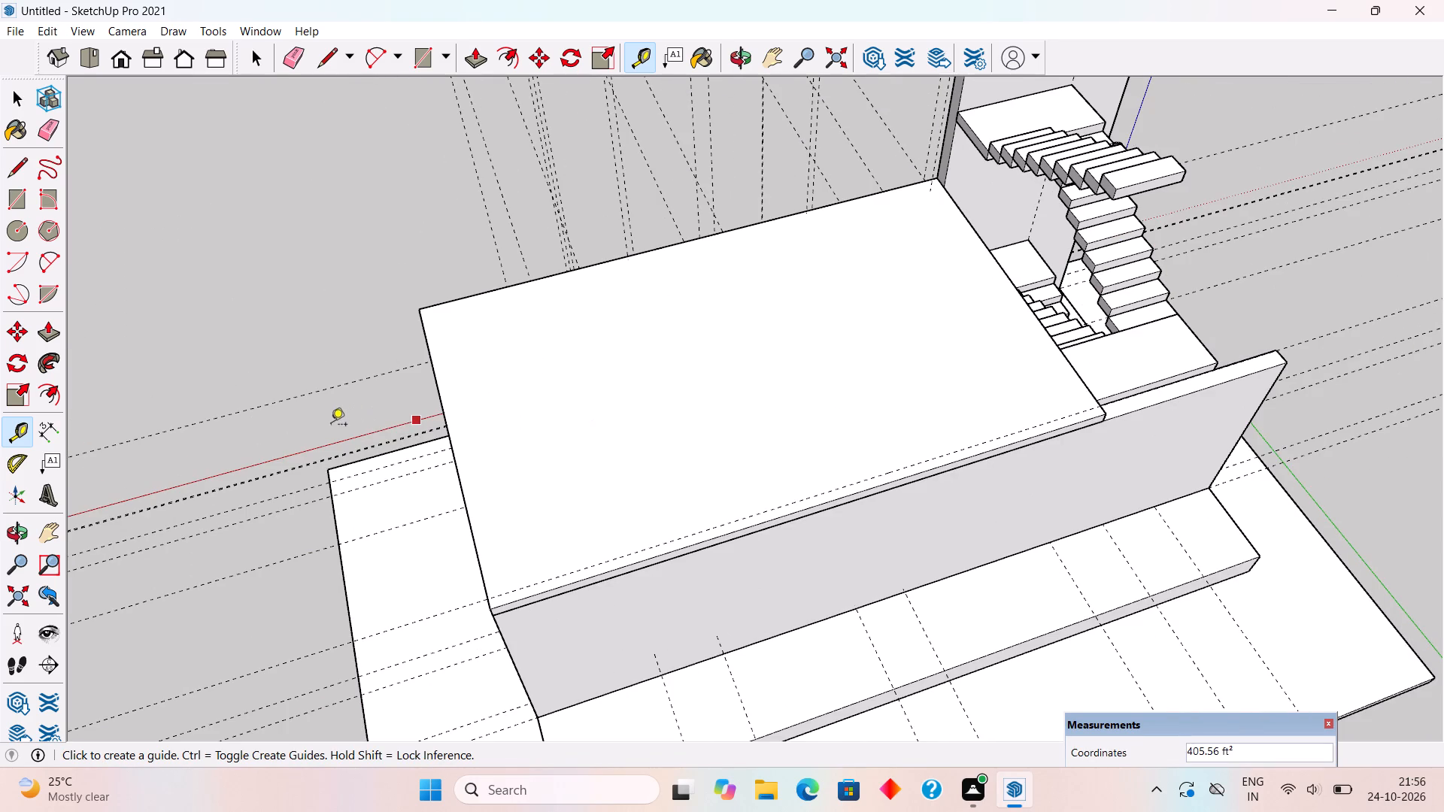
left_click(475, 521)
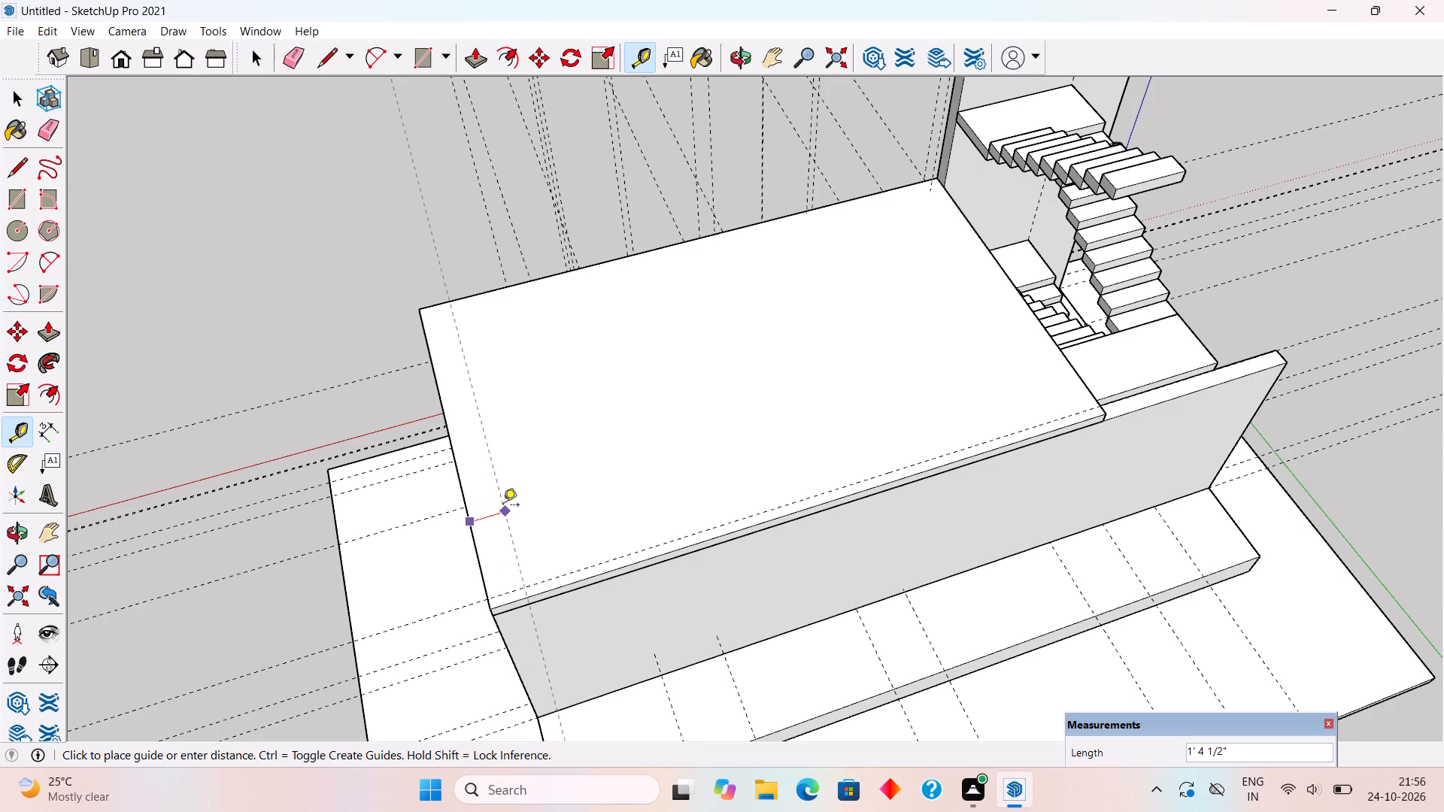
key("9")
key("shift+quotedbl")
key("Return")
Place a guide 9" inside the first-floor slab's long edge above the windowed wall.
middle_click_drag(729, 441, 868, 422)
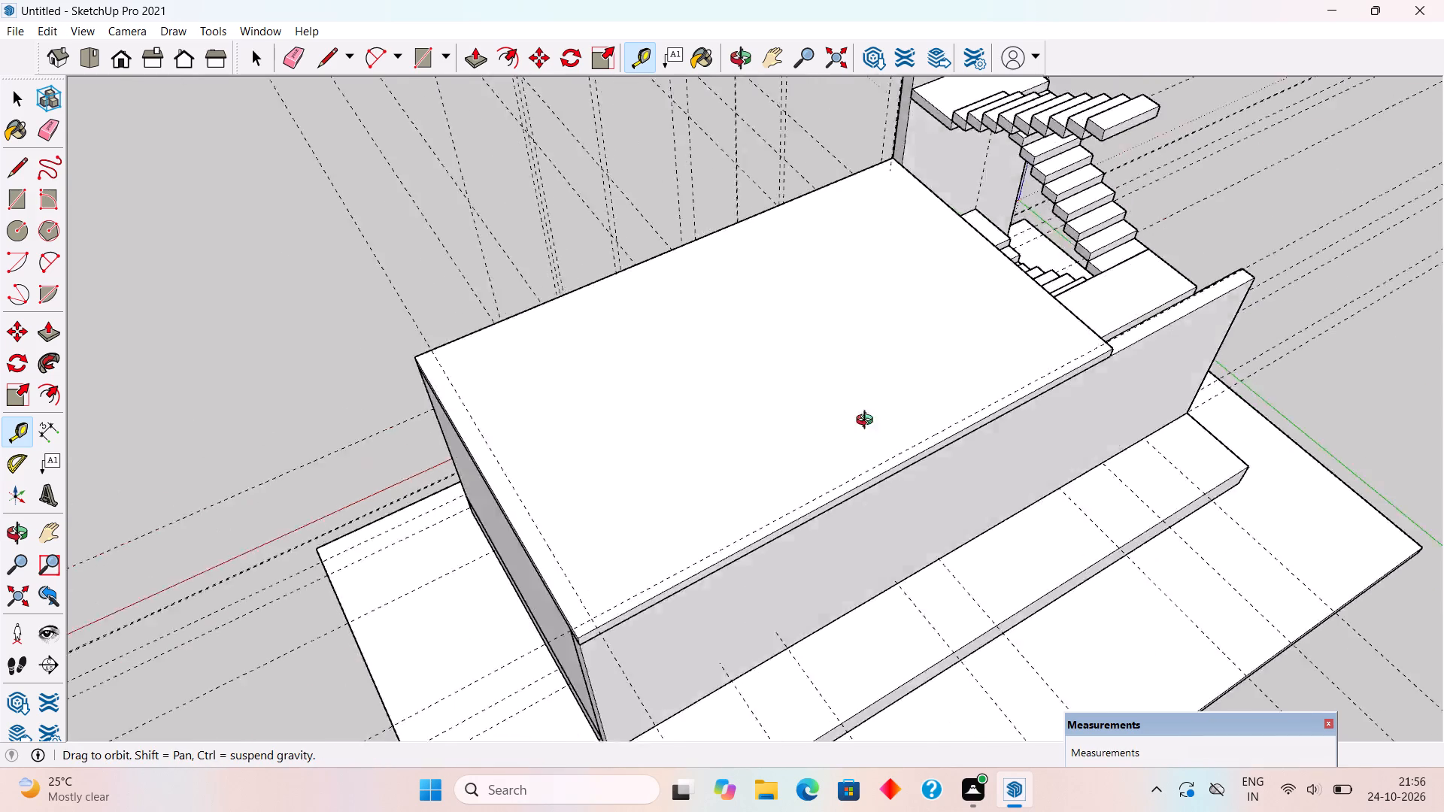
middle_click_drag(868, 422, 1255, 417)
scroll(655, 438, "up", 3)
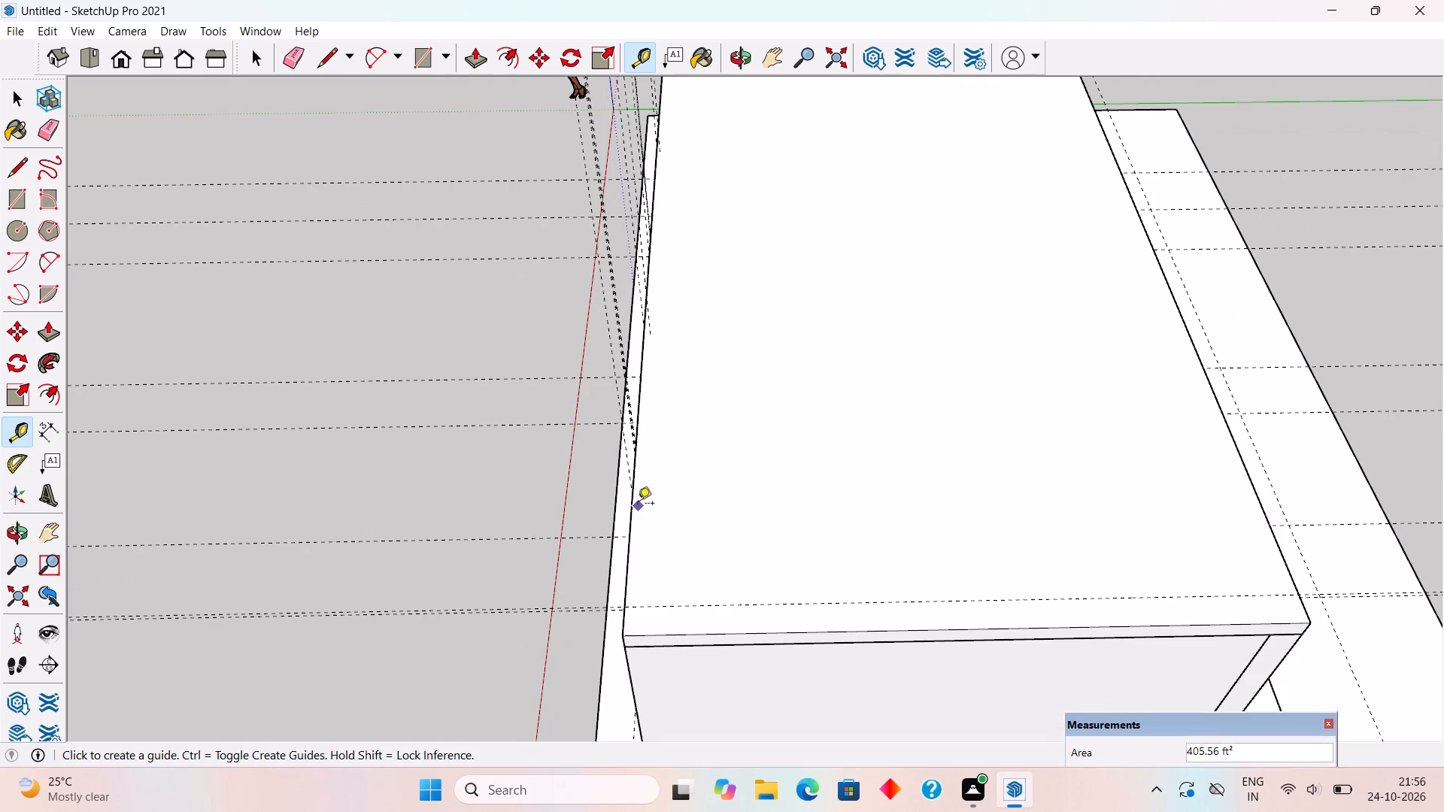
left_click(635, 501)
type("9\"")
key("Return")
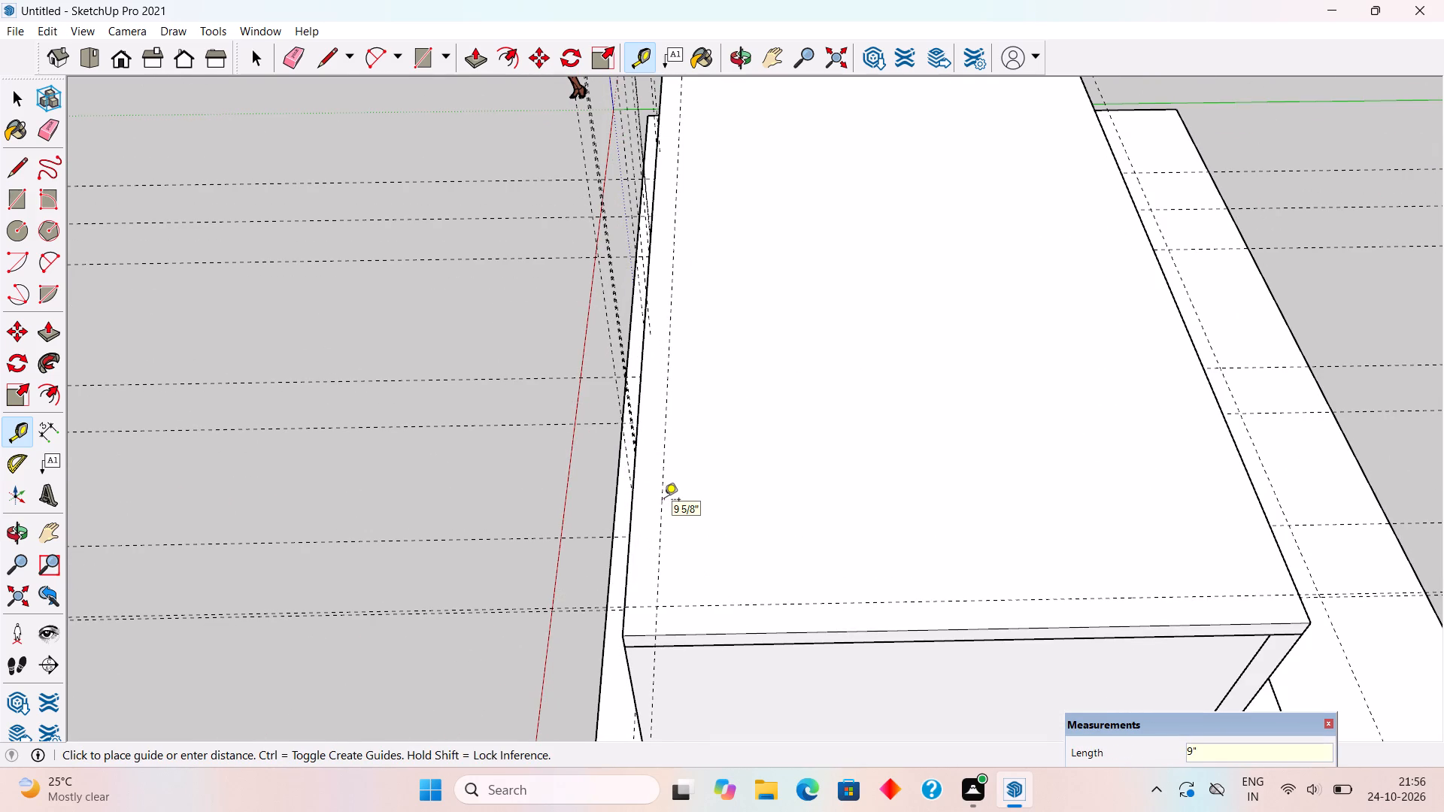
Draw a 9" by 15' 9" rectangle on the slab, between its short edge farthest from the stairs and the guide.
key("r")
left_click(625, 607)
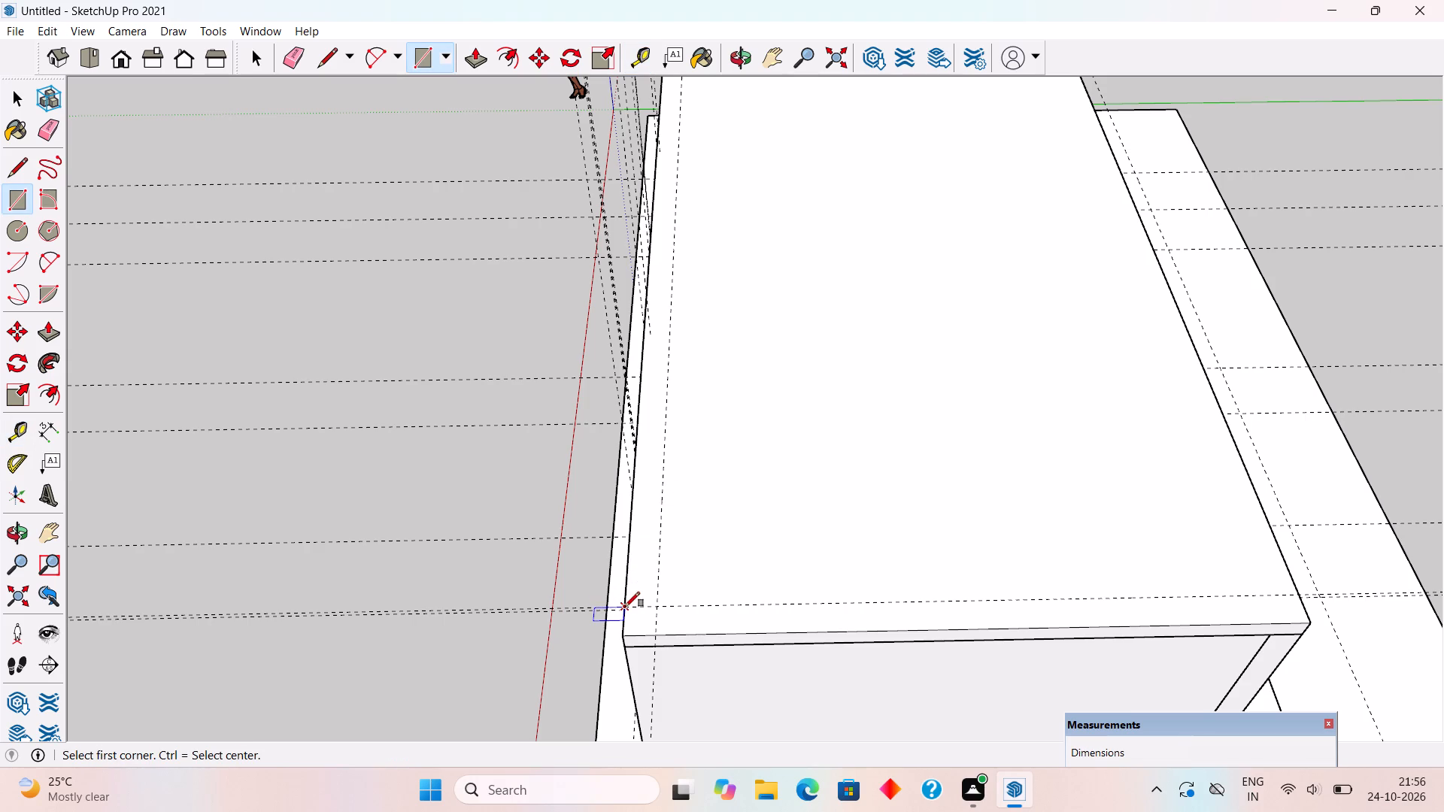
left_click(1311, 626)
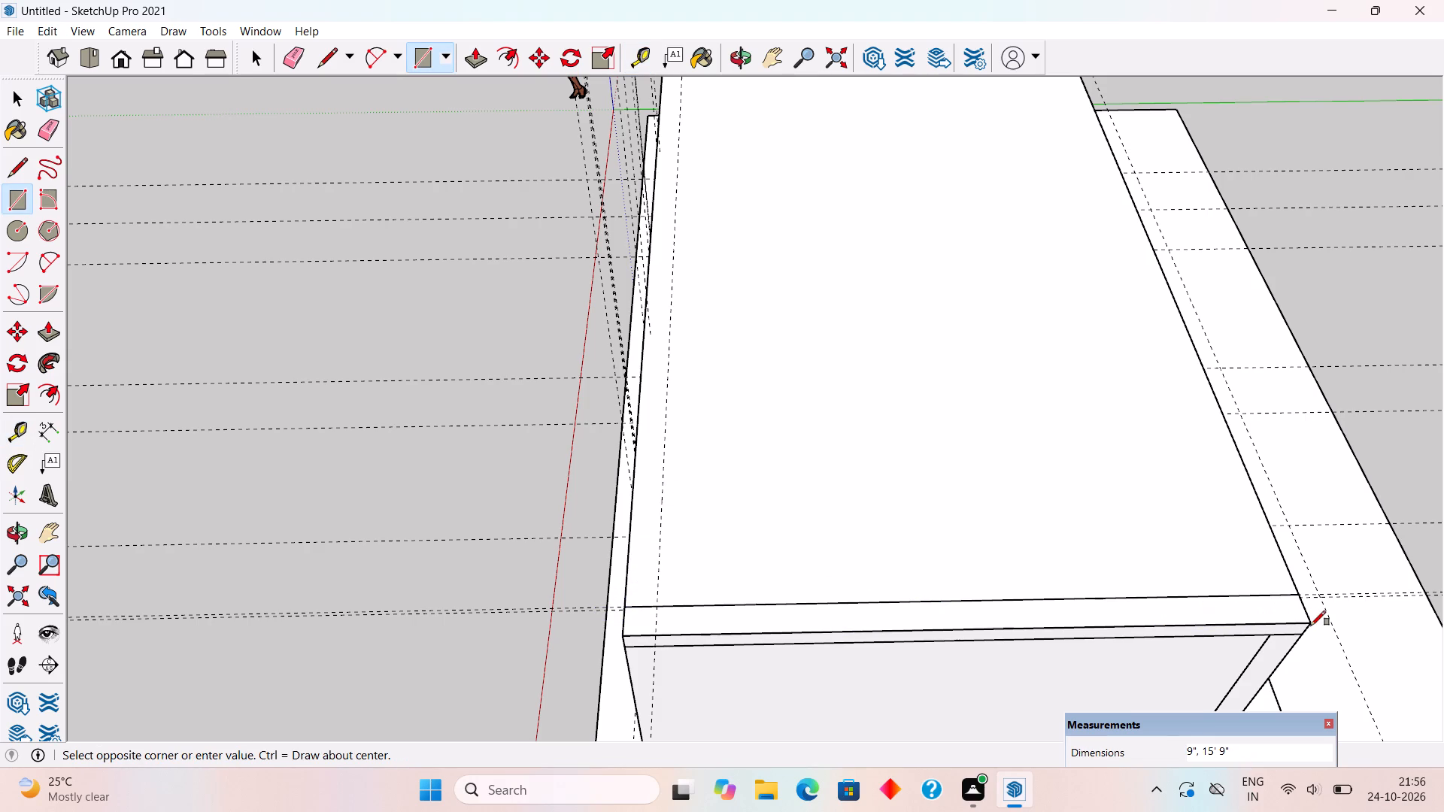
Extrude the 9" strip along the slab's short edge farthest from the stairs upward by 10'.
key("p")
left_click(1285, 612)
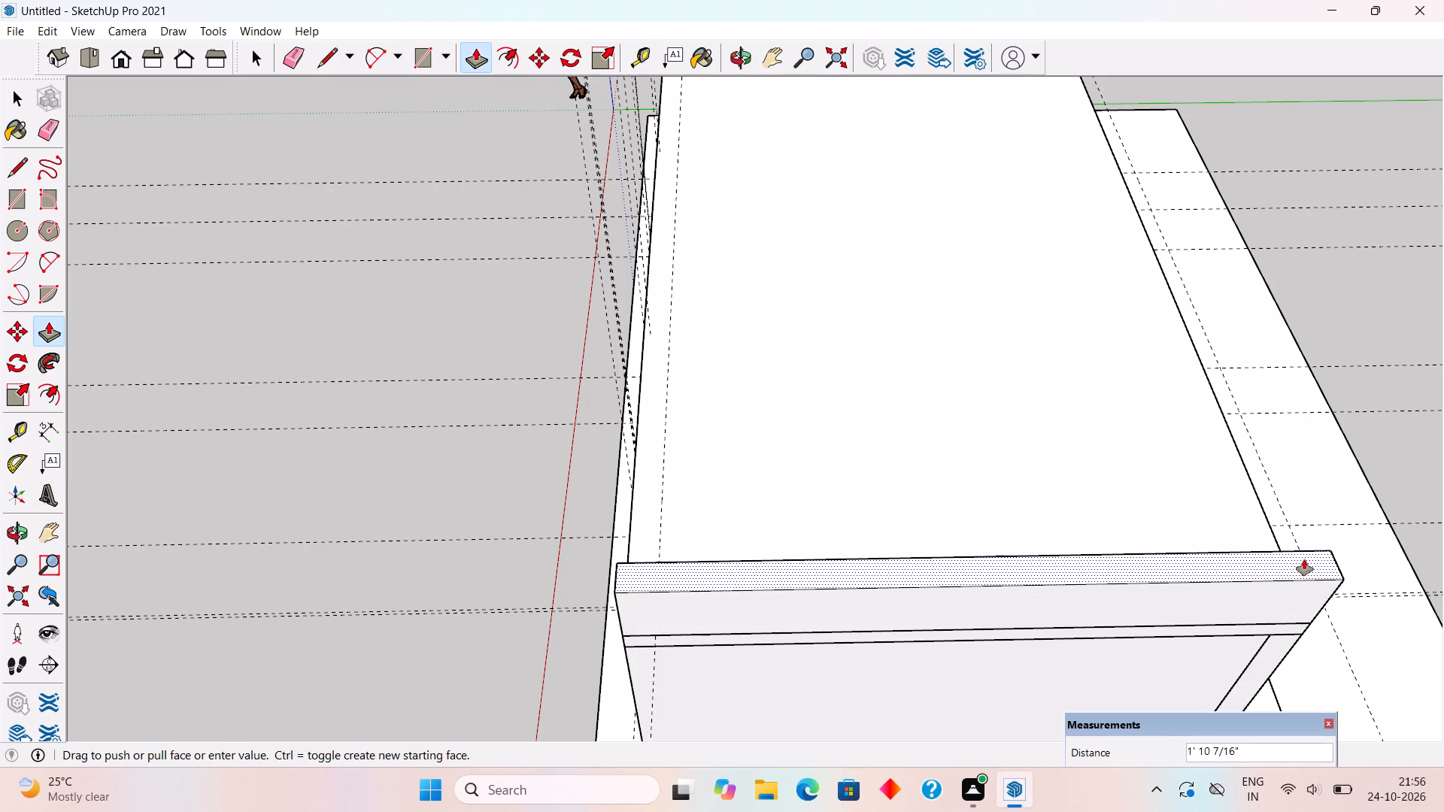
key("1")
type("0'")
key("Return")
Group all the faces and edges of the short end wall on the first-floor slab.
key("space")
double_click(1304, 558)
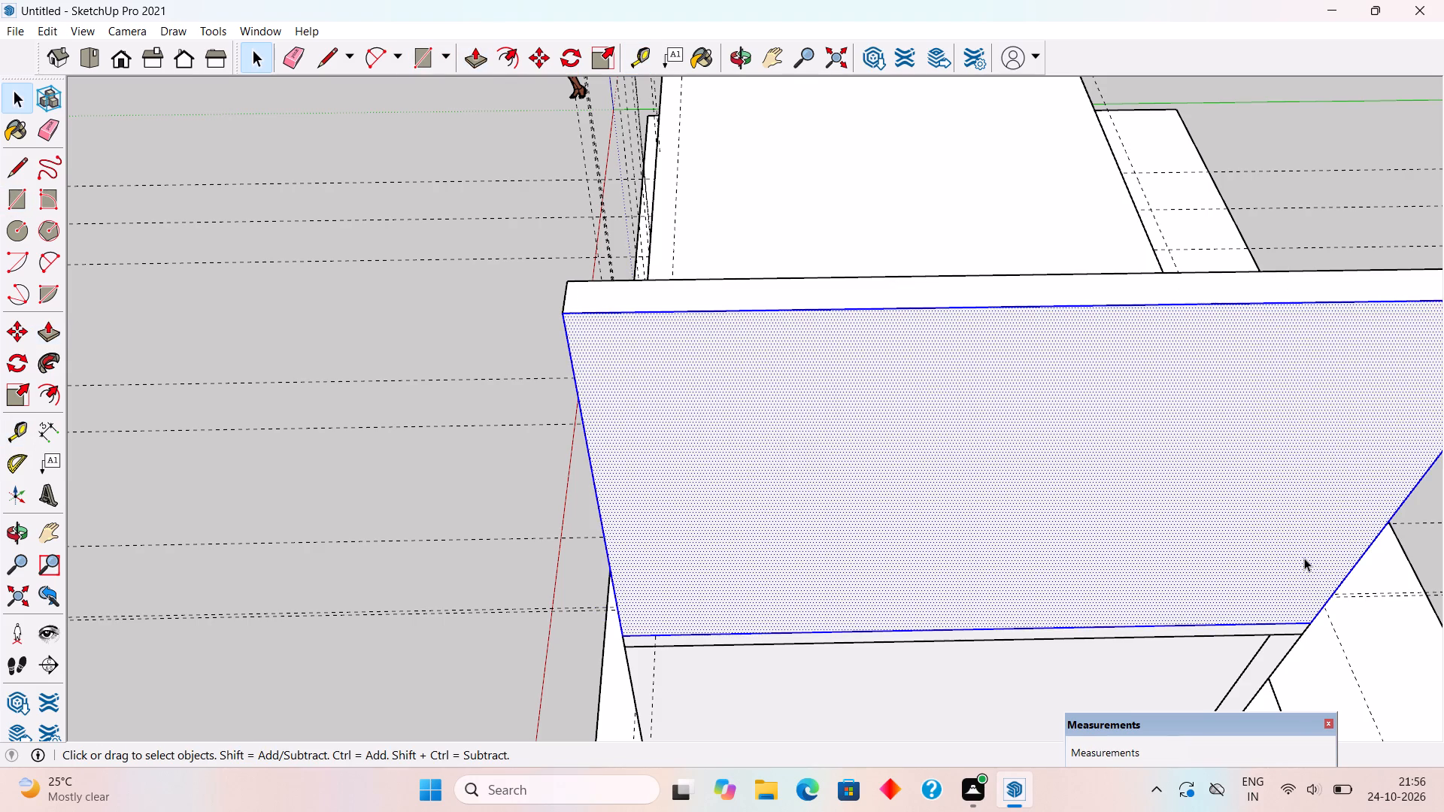
right_click(1301, 558)
triple_click(1153, 533)
right_click(1153, 533)
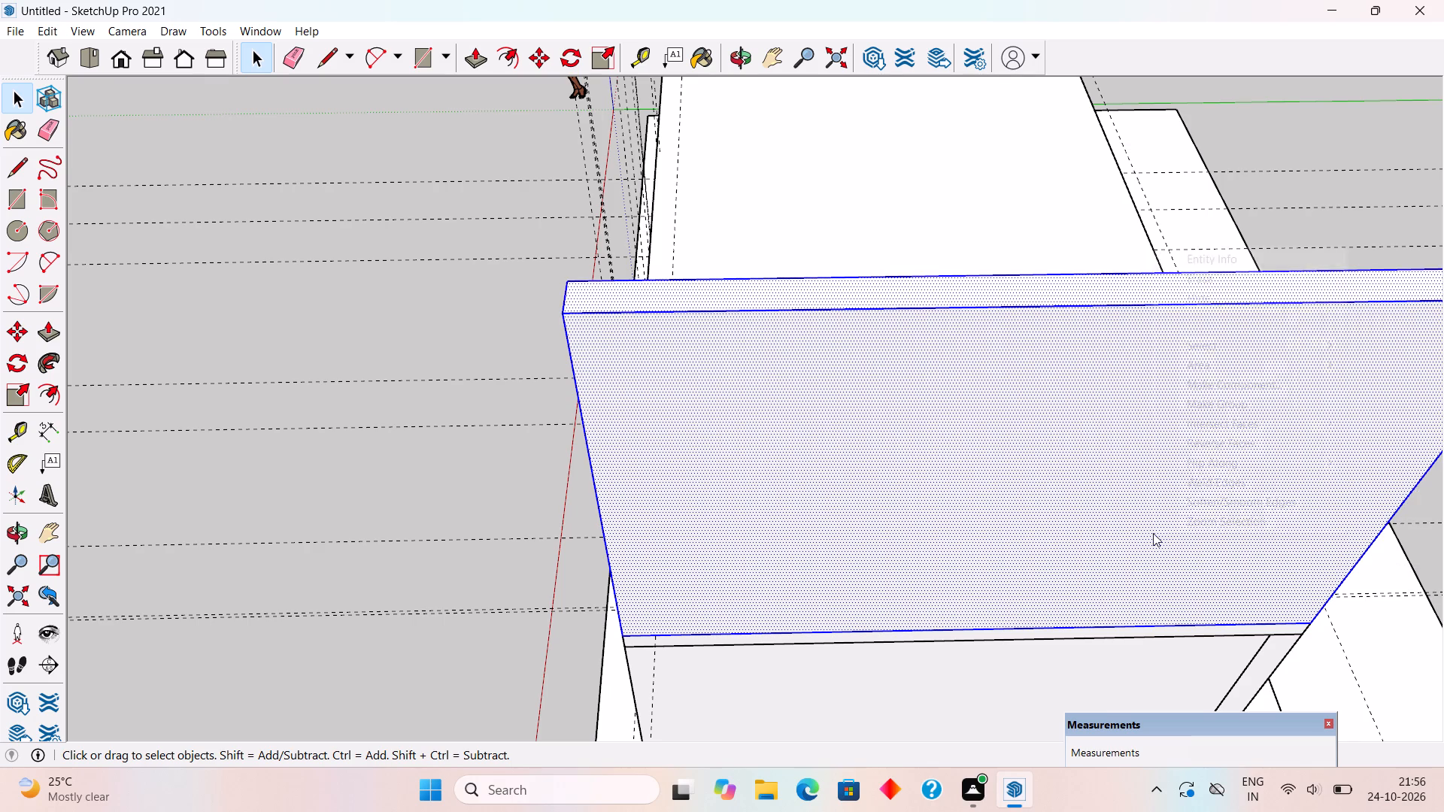
left_click(1219, 403)
Place a guide on the first-floor slab, 9" inside its long edge above the windowless wall.
middle_click_drag(875, 455, 1359, 450)
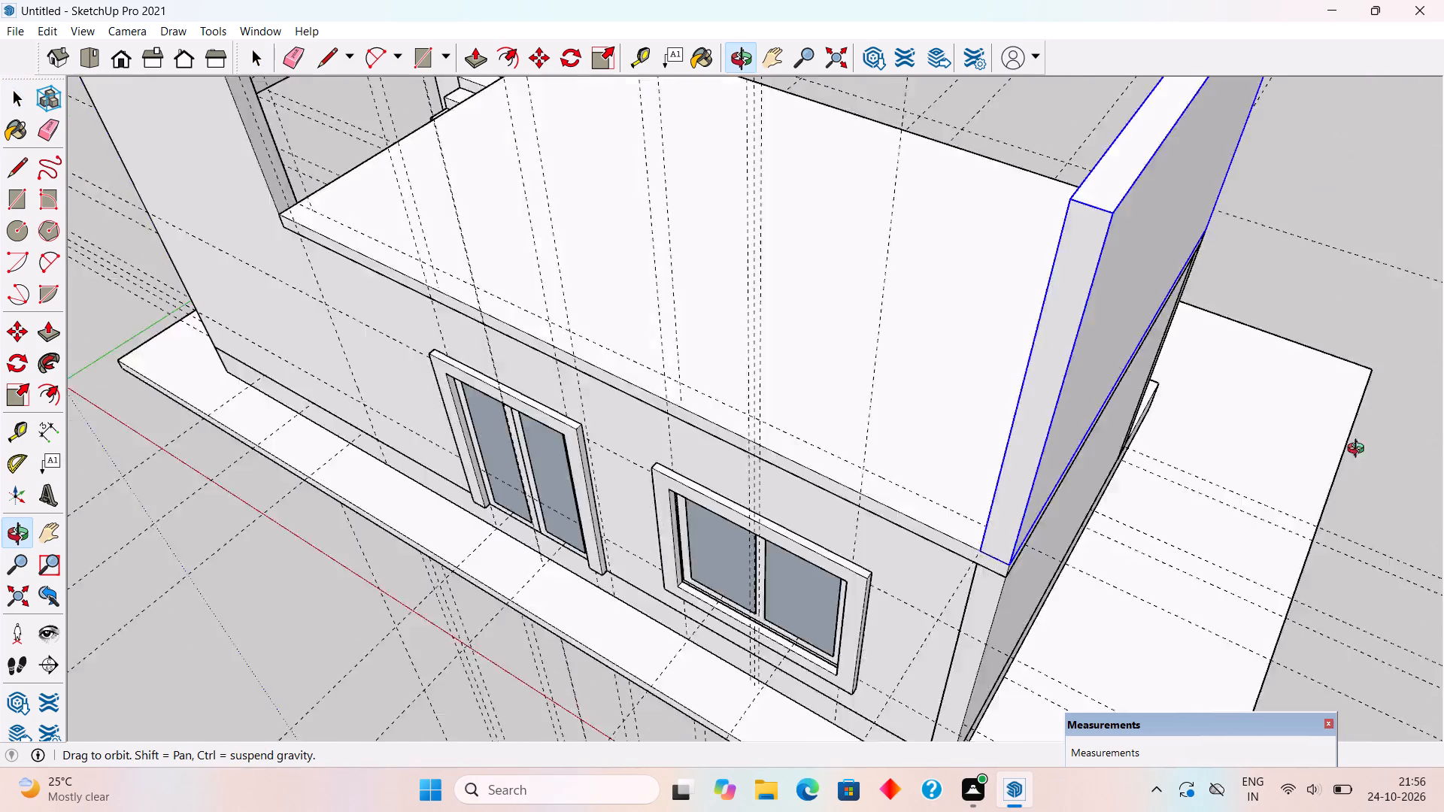
middle_click_drag(1359, 450, 1443, 515)
middle_click_drag(288, 365, 503, 387)
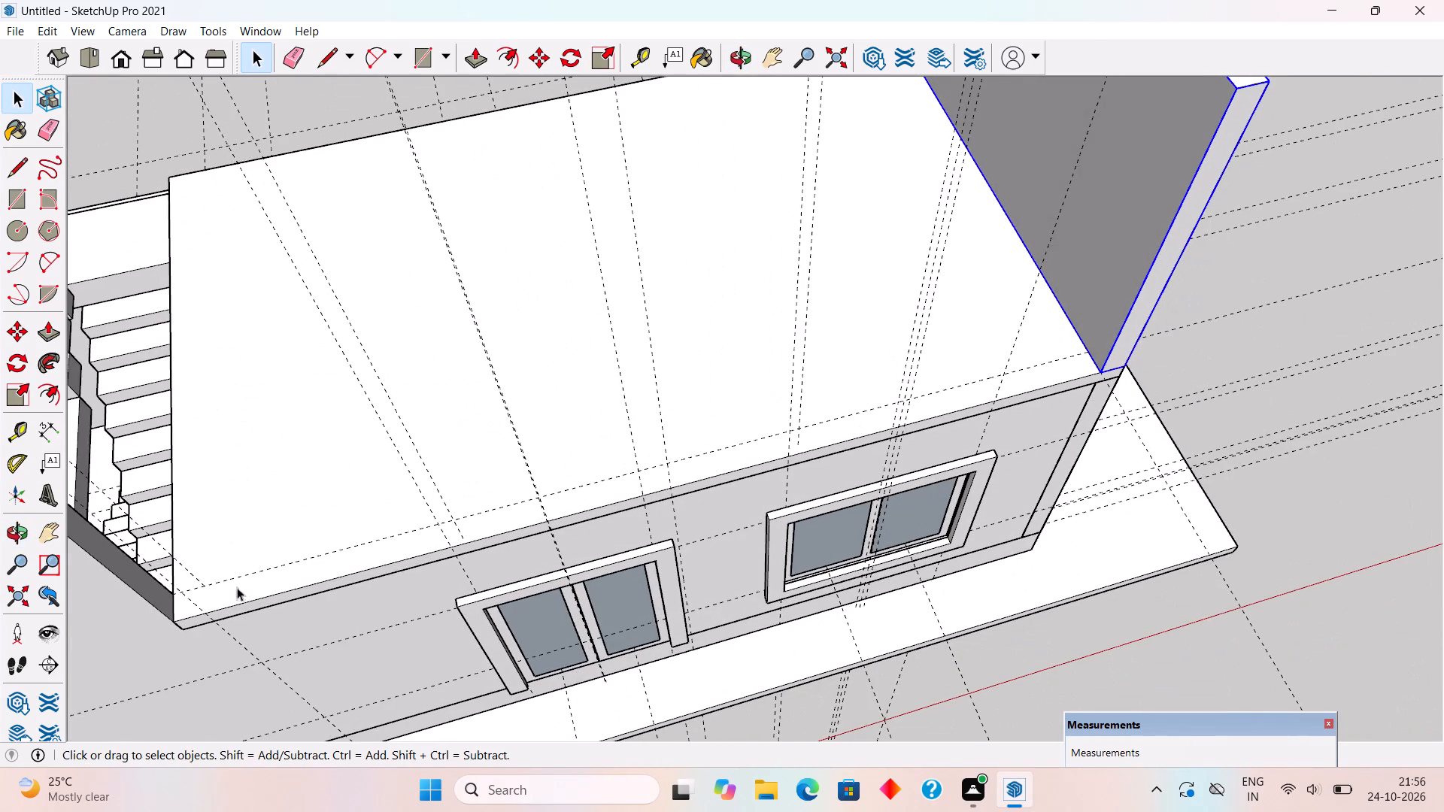
scroll(198, 601, "up", 1)
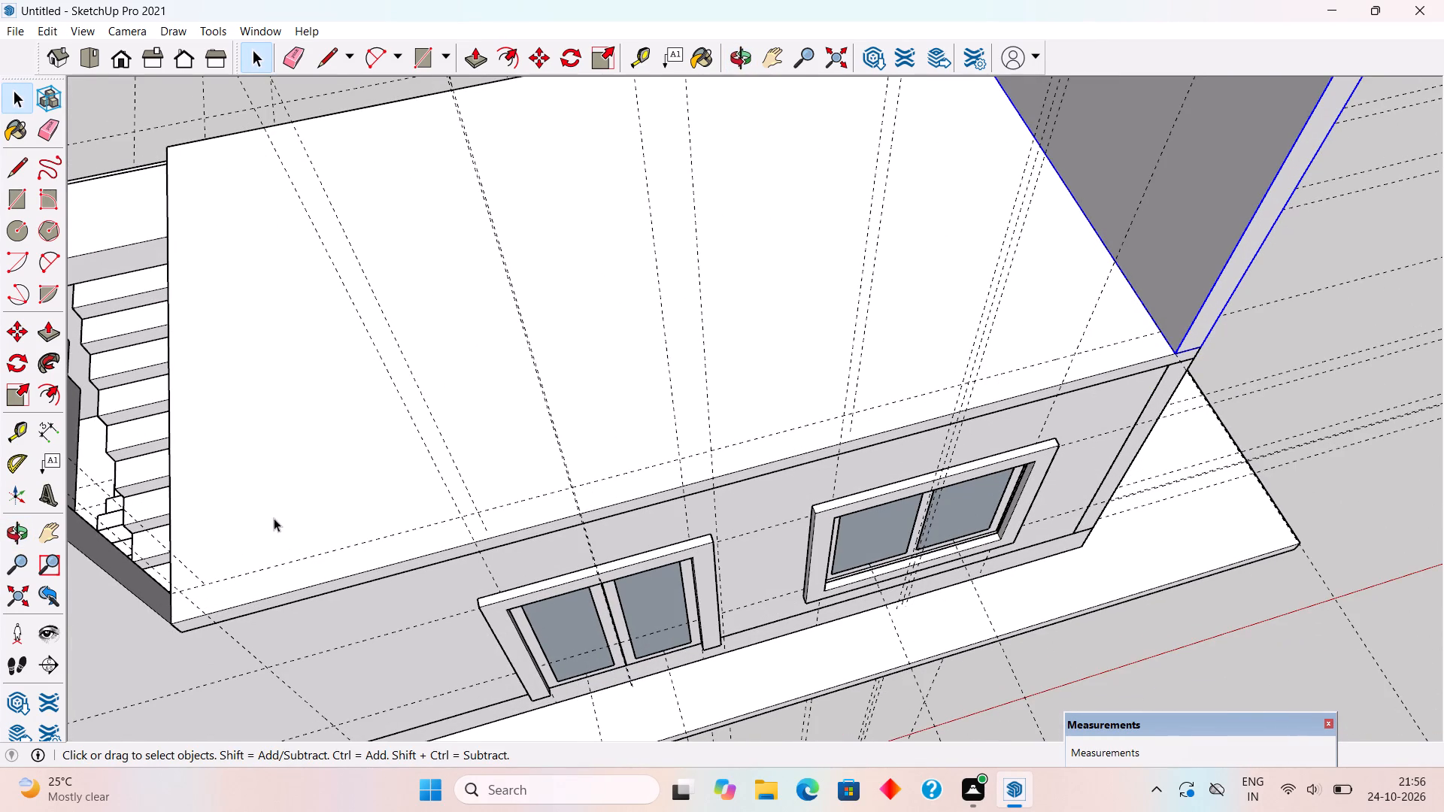
scroll(268, 514, "down", 7)
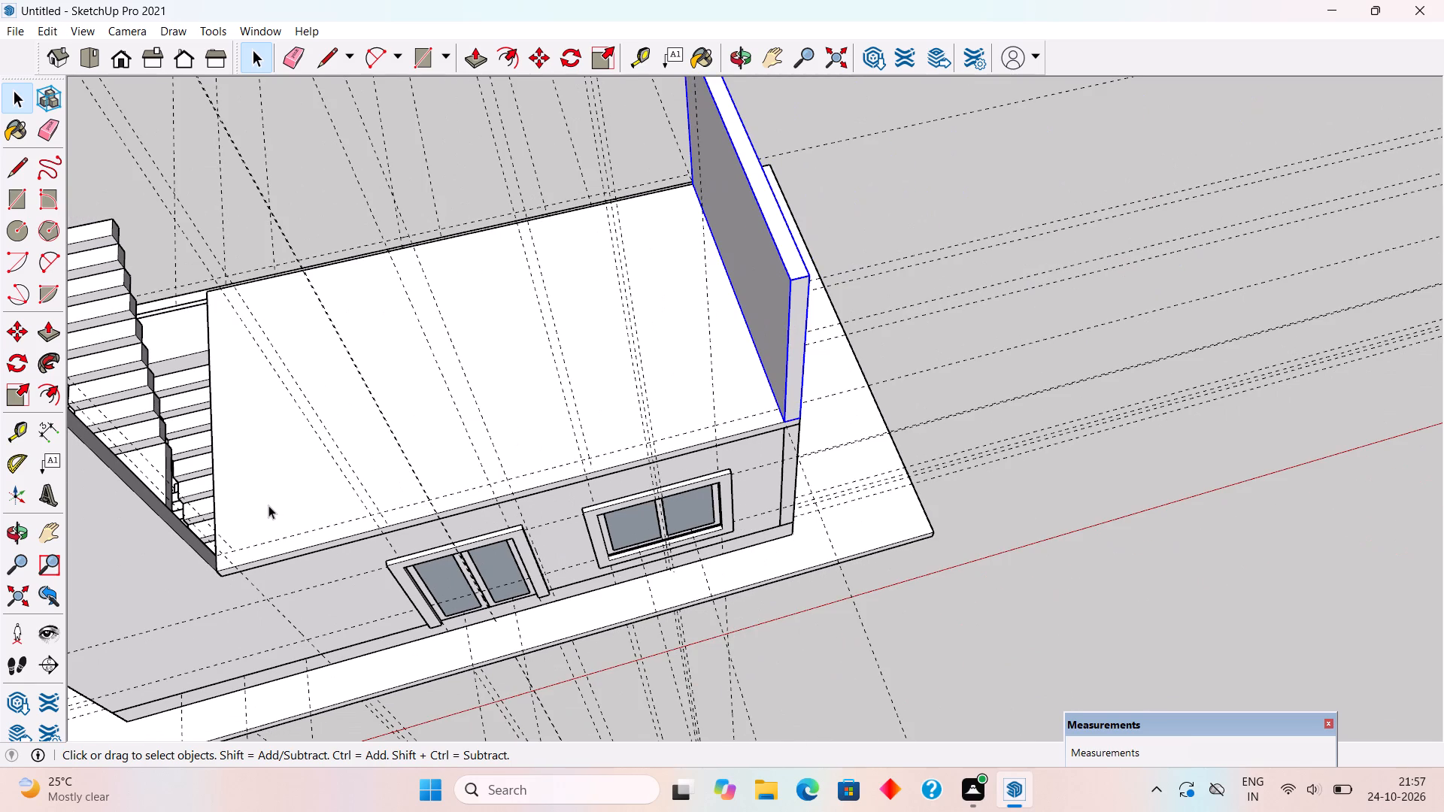
scroll(277, 486, "down", 8)
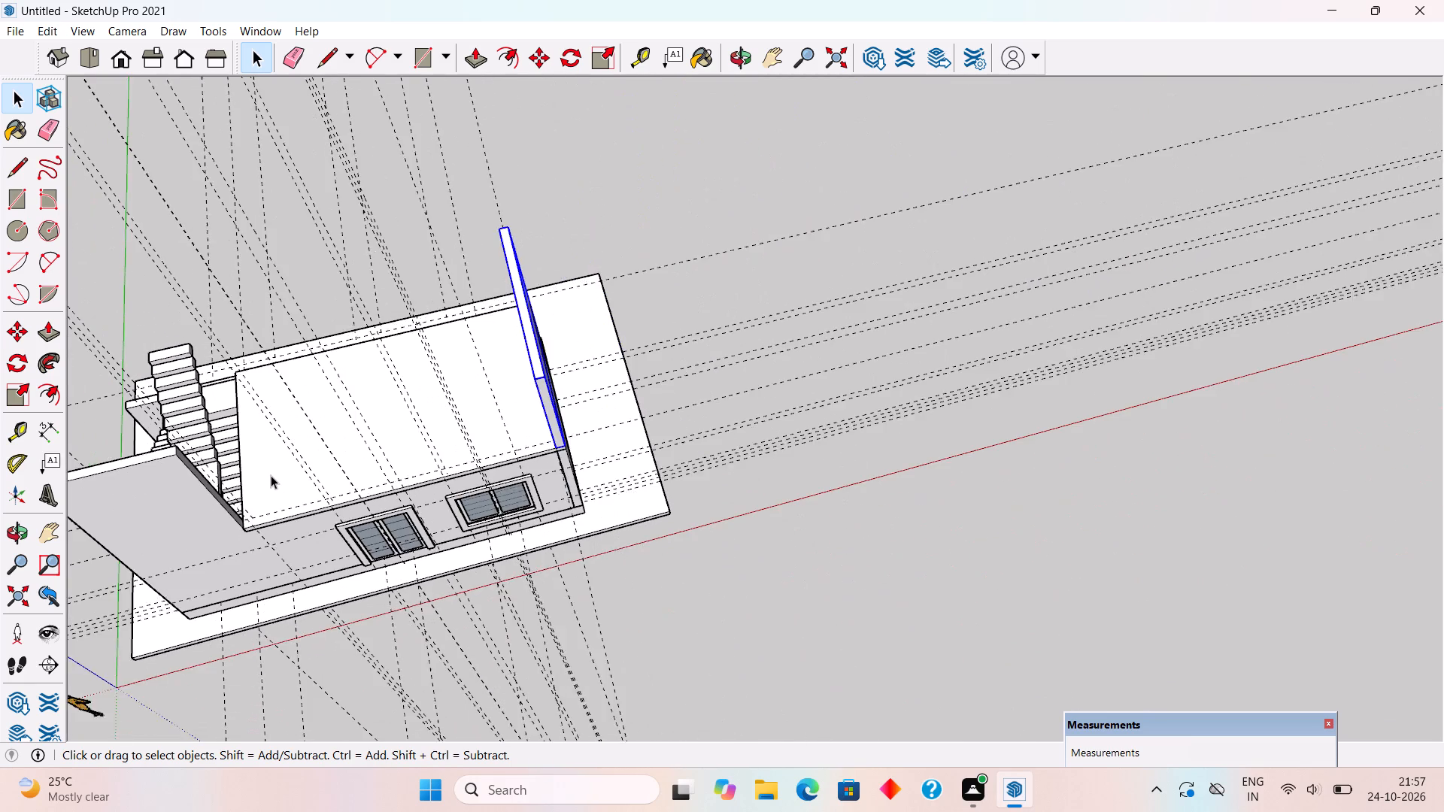
middle_click_drag(369, 468, 962, 408)
scroll(802, 333, "down", 9)
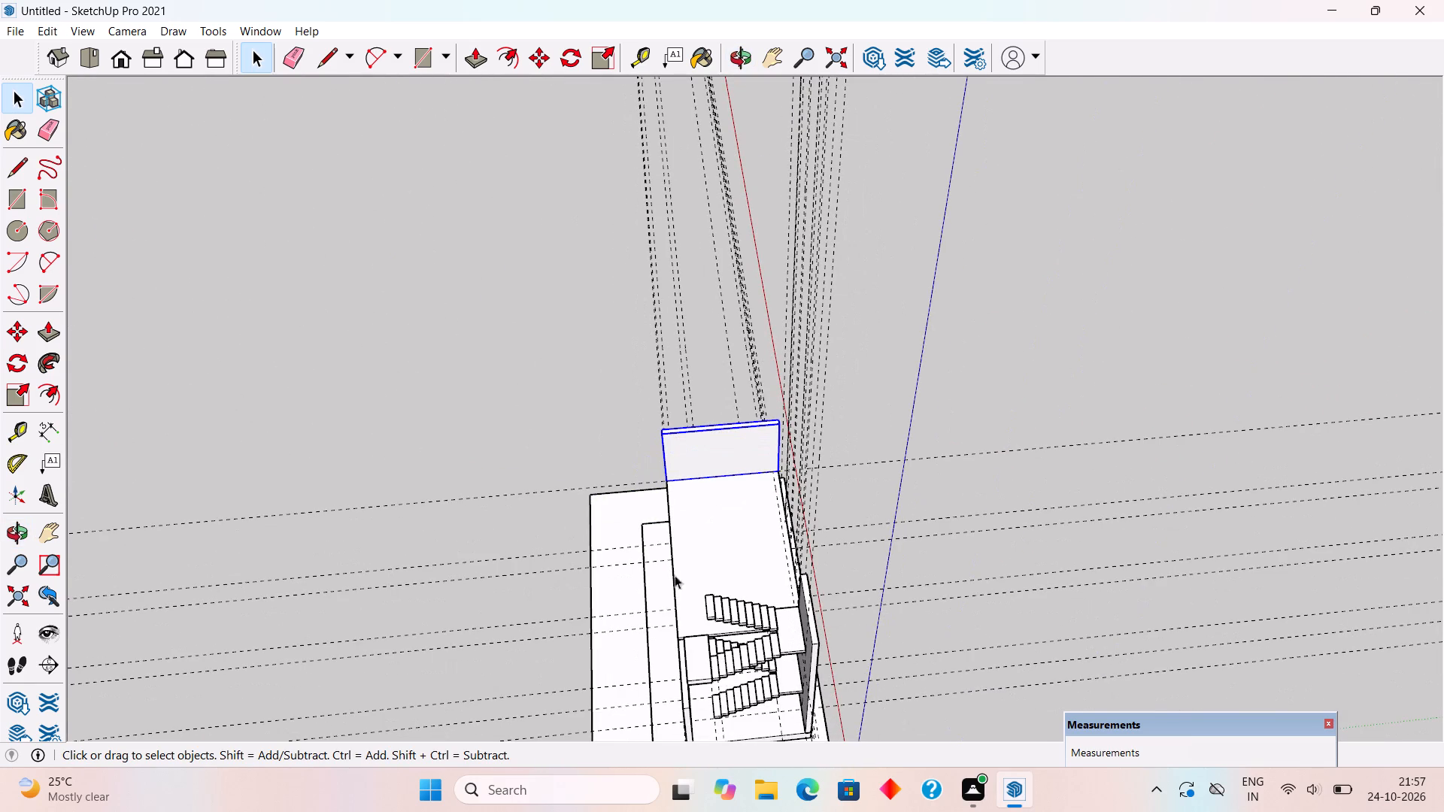
middle_click_drag(721, 571, 827, 400)
scroll(675, 582, "up", 1)
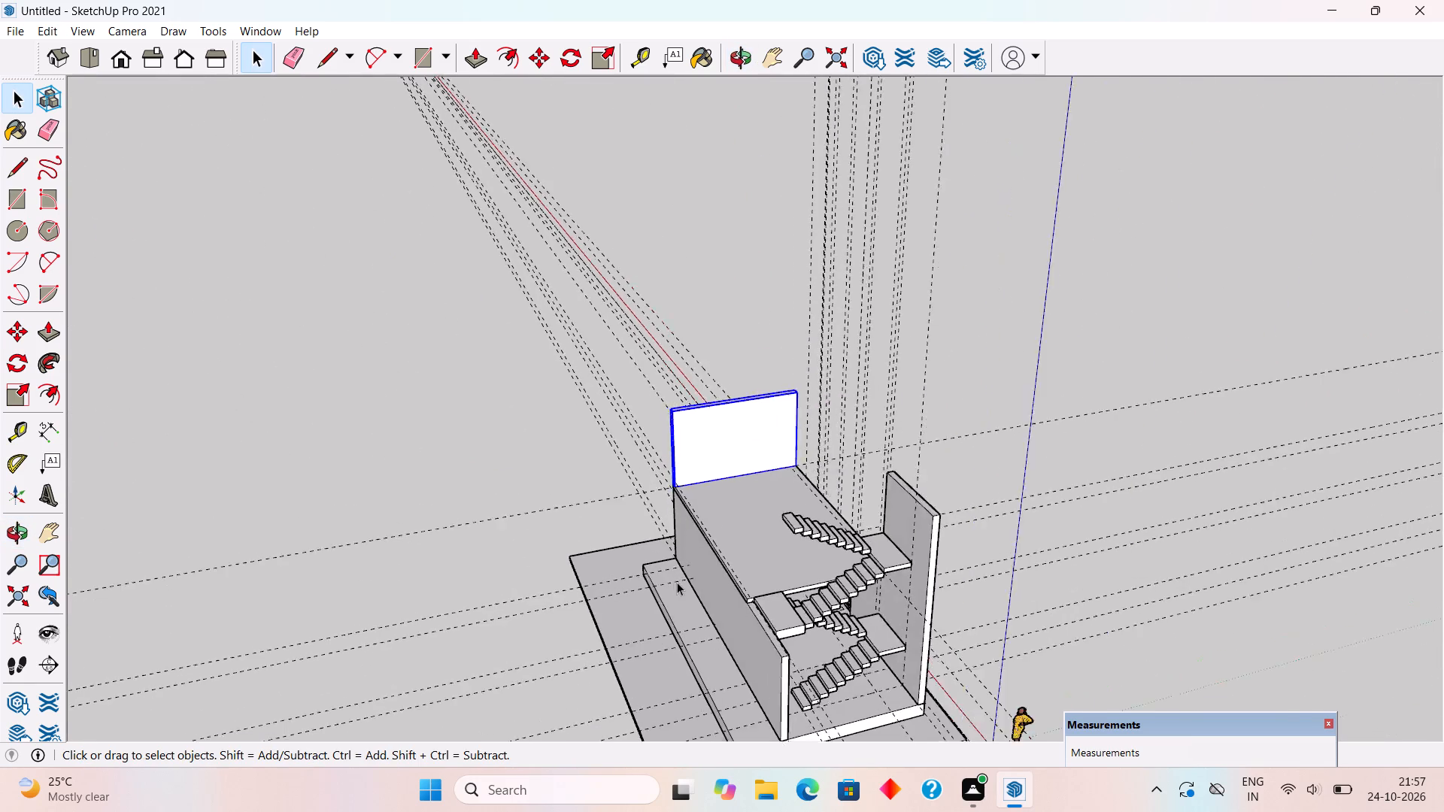
scroll(677, 582, "up", 5)
scroll(757, 518, "up", 2)
middle_click_drag(762, 502, 772, 551)
scroll(862, 732, "up", 5)
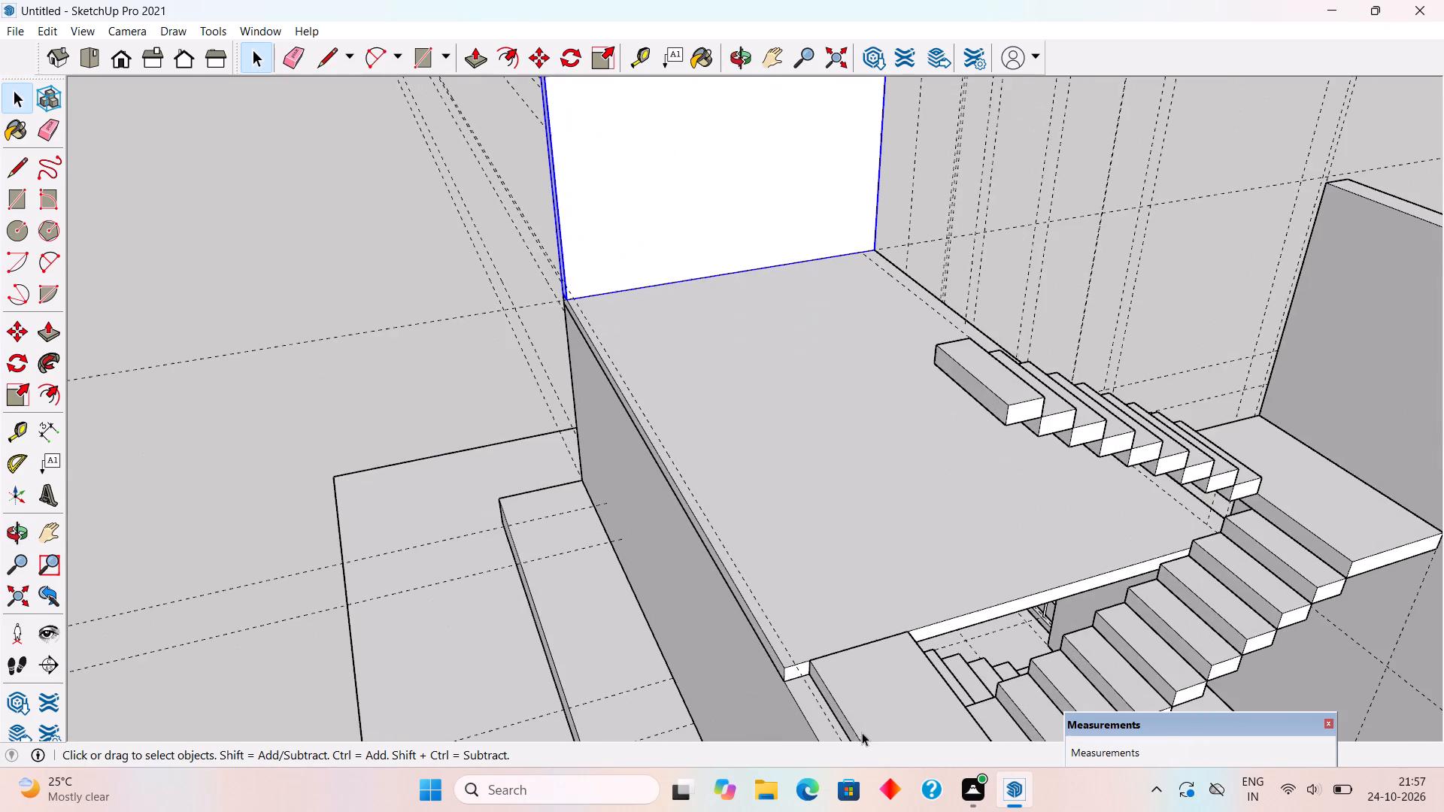
scroll(834, 692, "up", 3)
key("r")
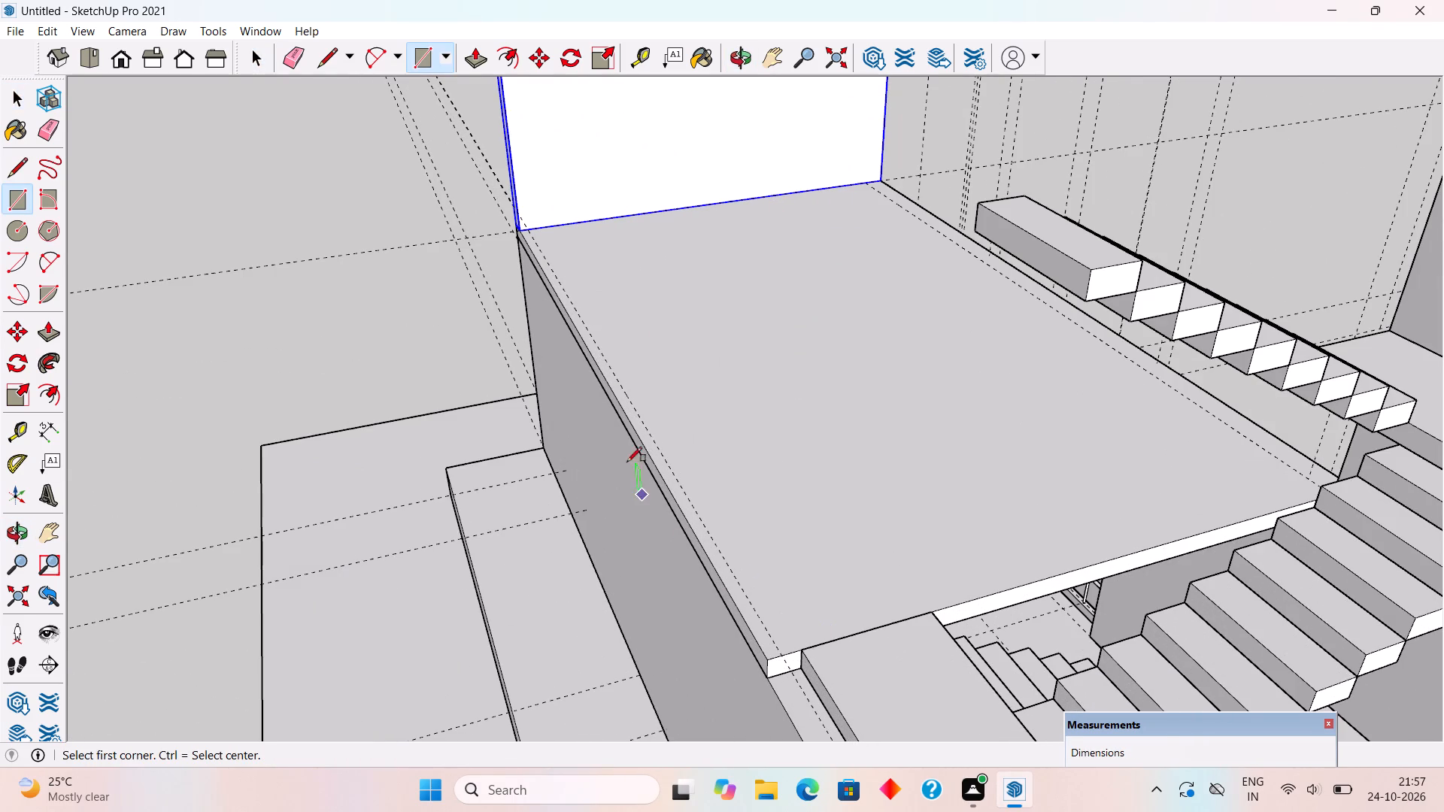
middle_click_drag(538, 267, 834, 233)
middle_click_drag(833, 344, 851, 420)
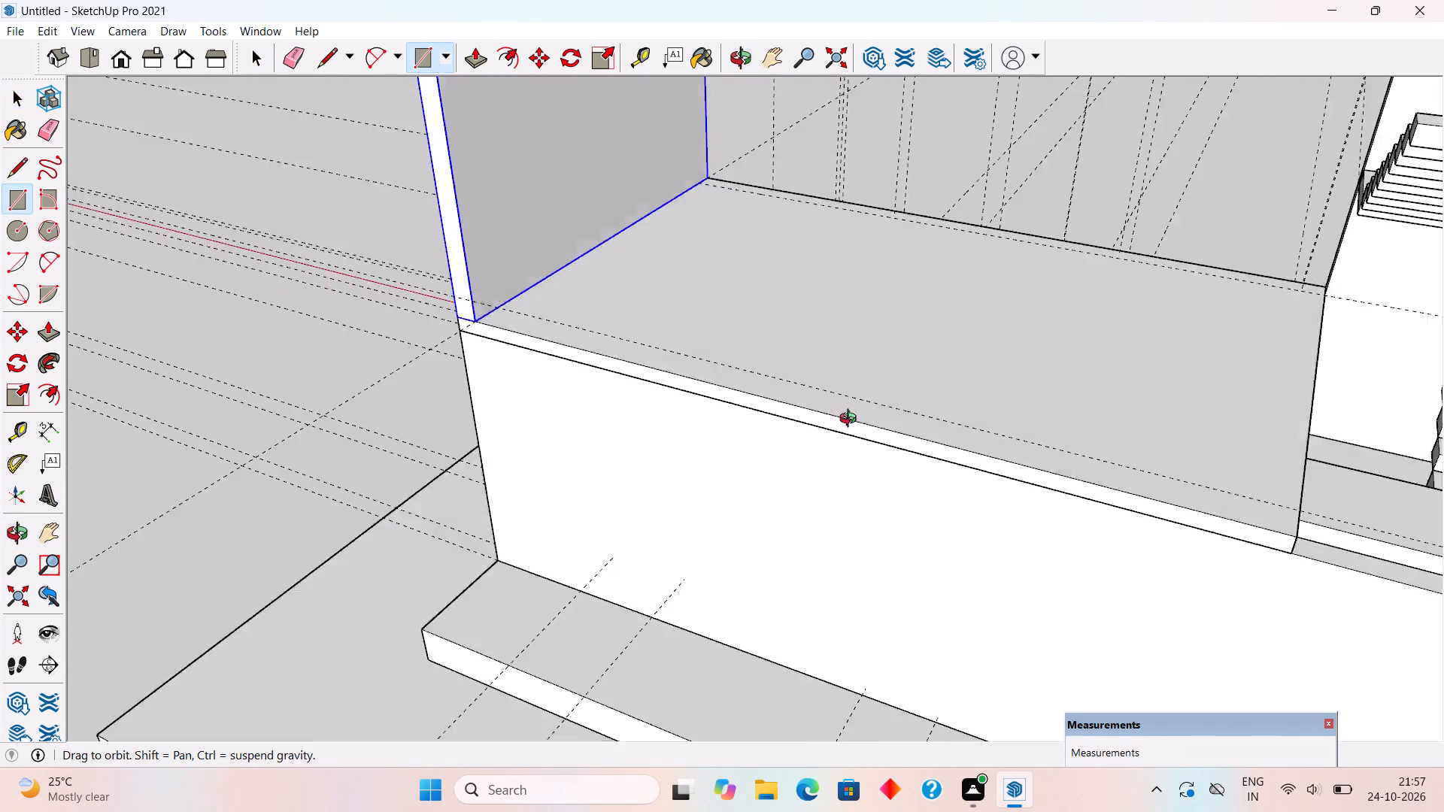
middle_click_drag(851, 420, 805, 484)
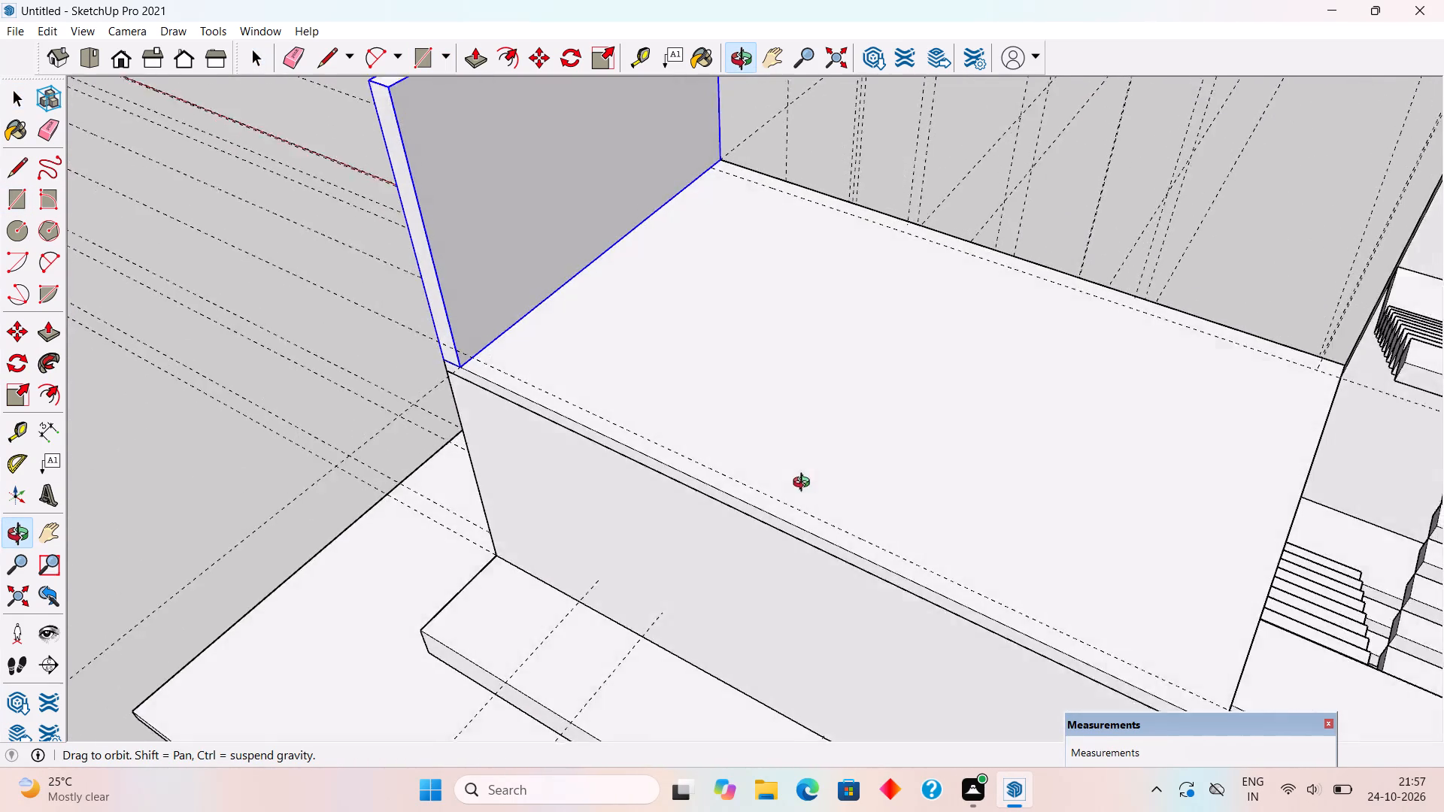
middle_click_drag(805, 484, 856, 465)
scroll(864, 462, "up", 4)
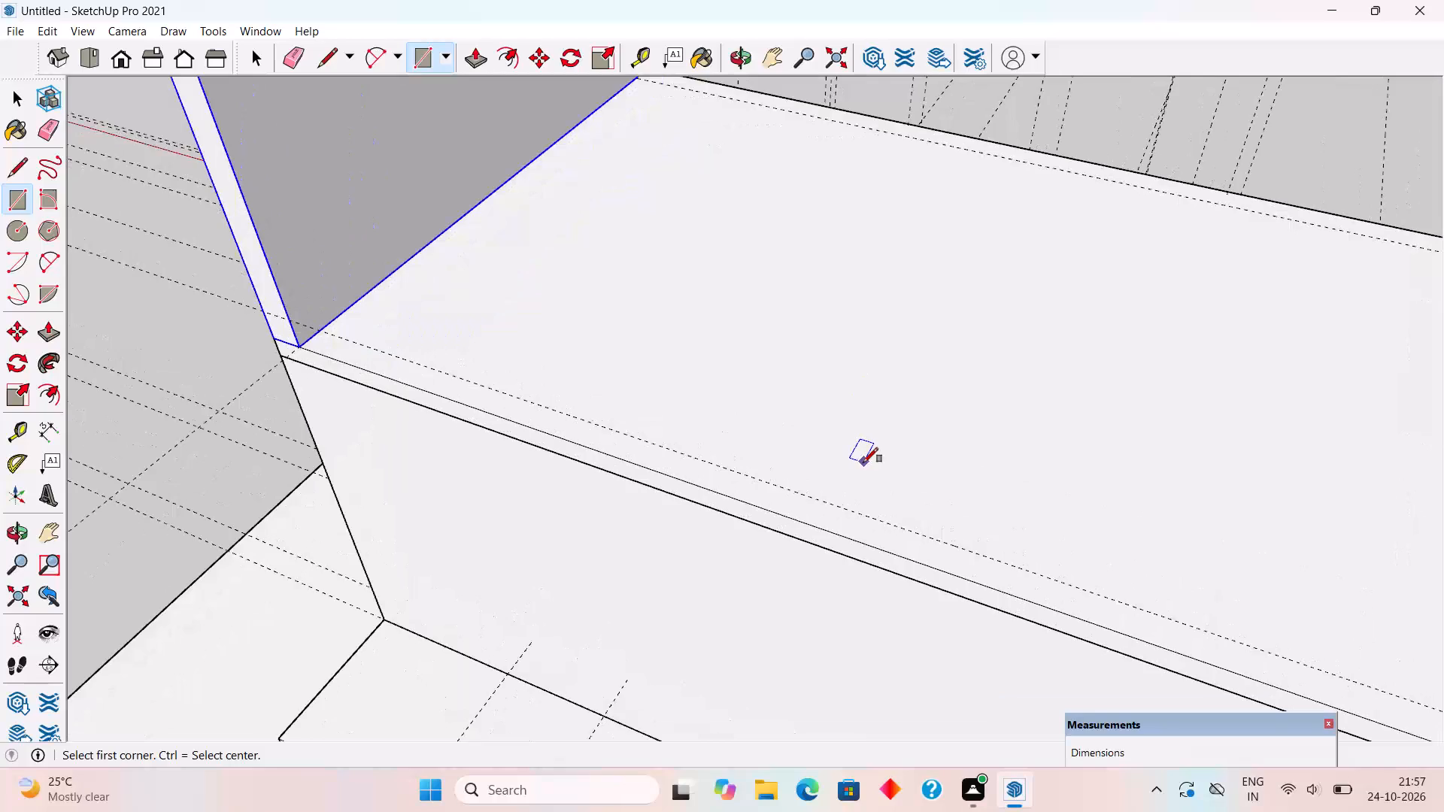
key("t")
left_click(787, 517)
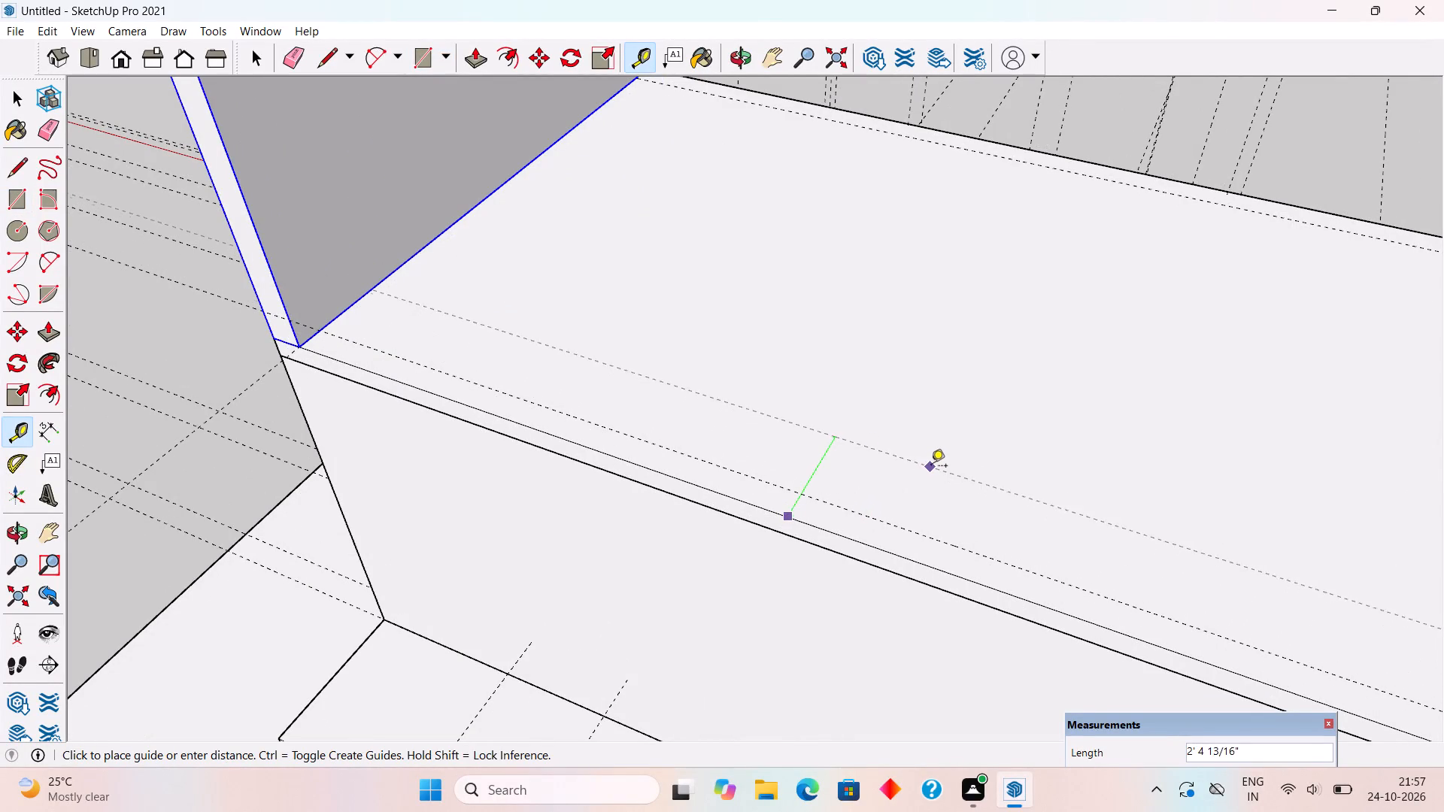
key("9")
key("shift+quotedbl")
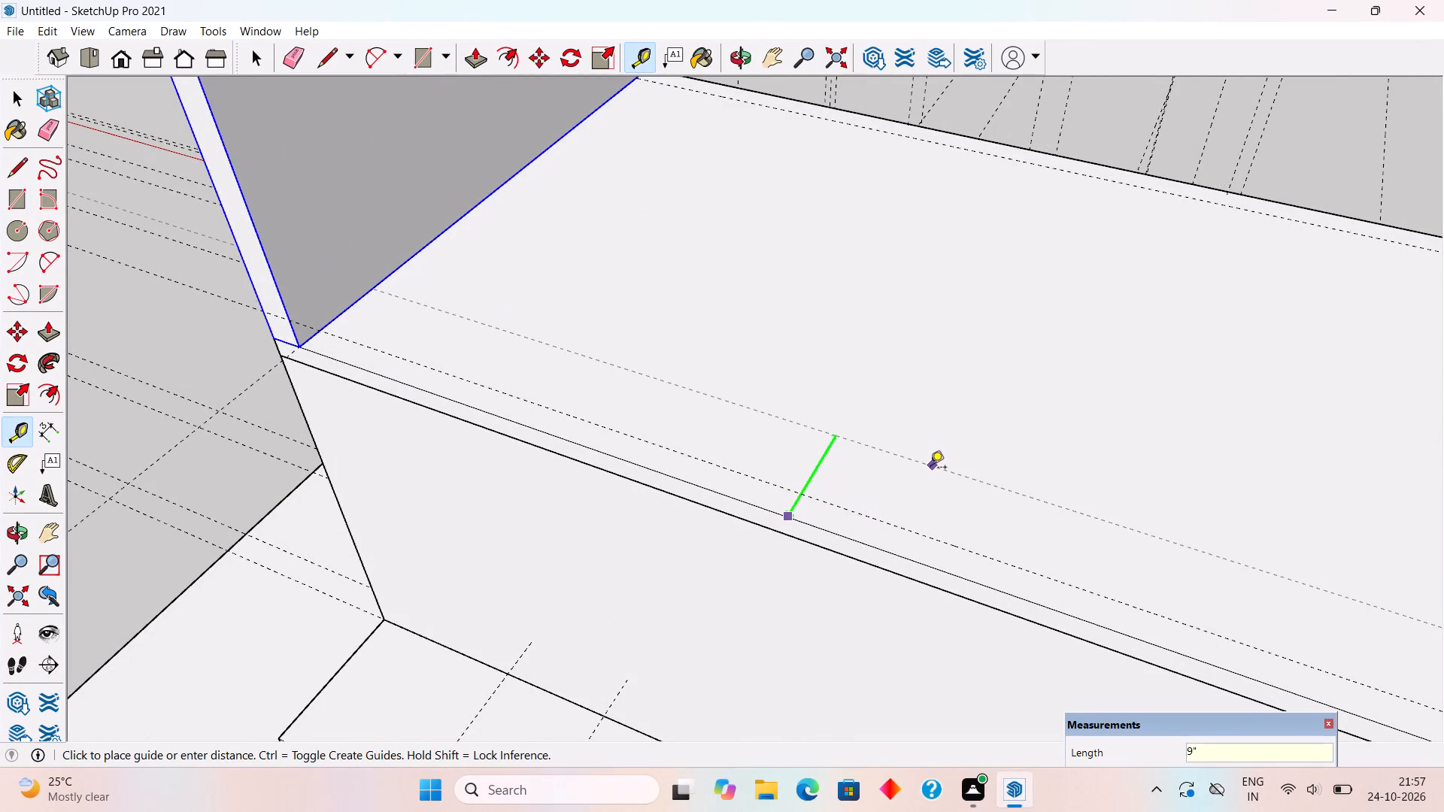
key("Return")
Draw a 25' by 9" rectangle along the slab's long edge above the windowless wall, starting at the end wall.
scroll(326, 396, "up", 13)
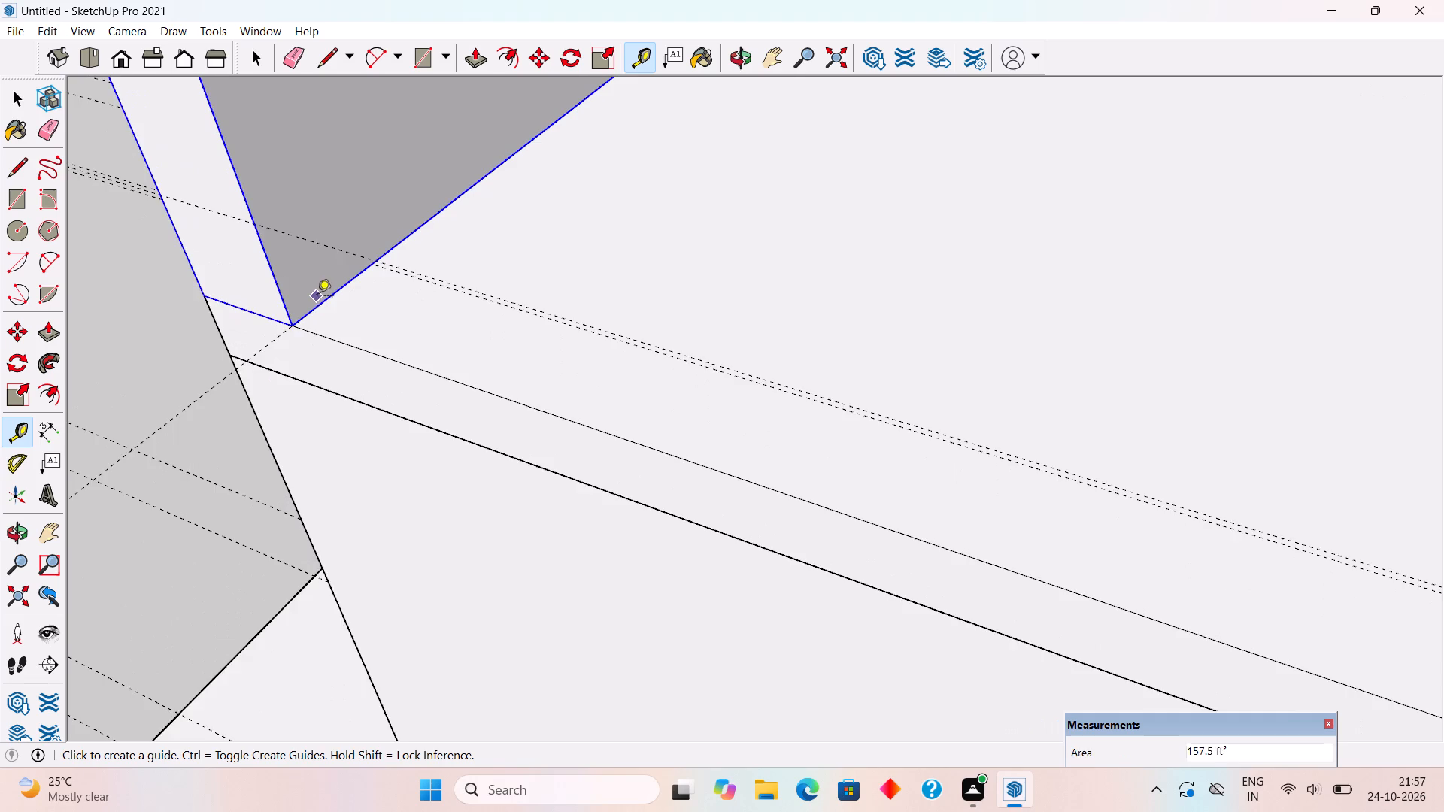
scroll(317, 297, "up", 8)
key("r")
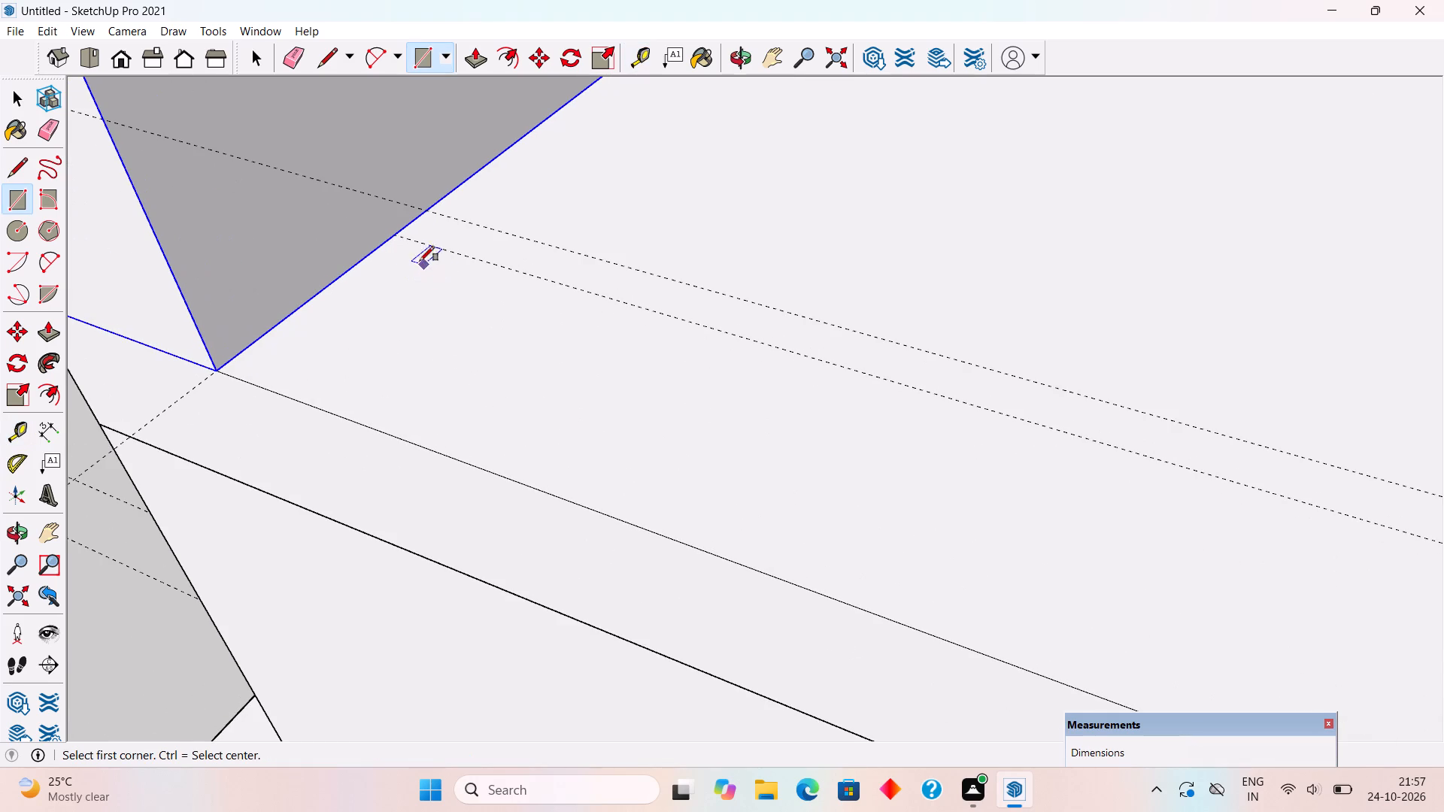
left_click(400, 235)
scroll(376, 300, "down", 7)
scroll(362, 362, "down", 2)
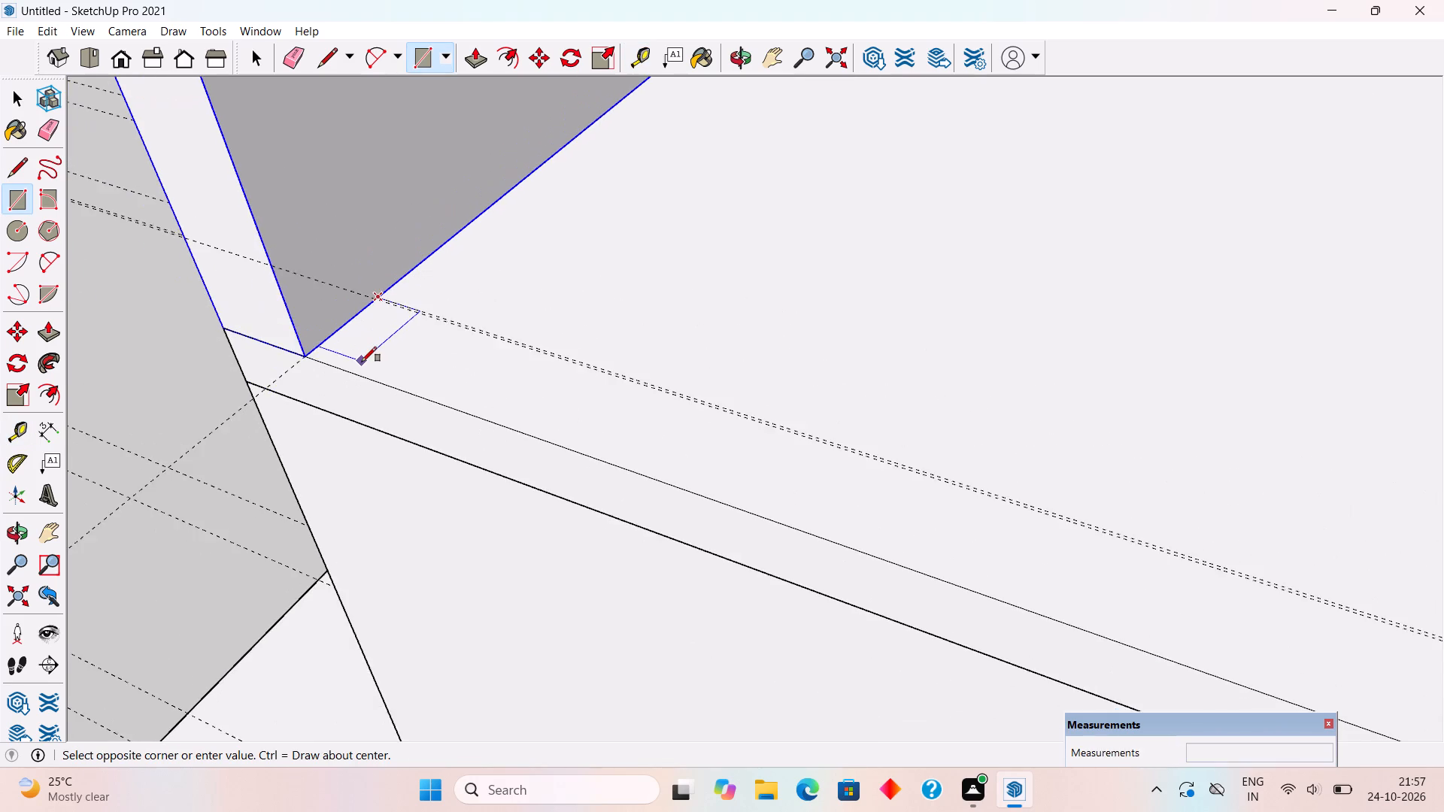
scroll(362, 362, "down", 10)
scroll(359, 374, "down", 13)
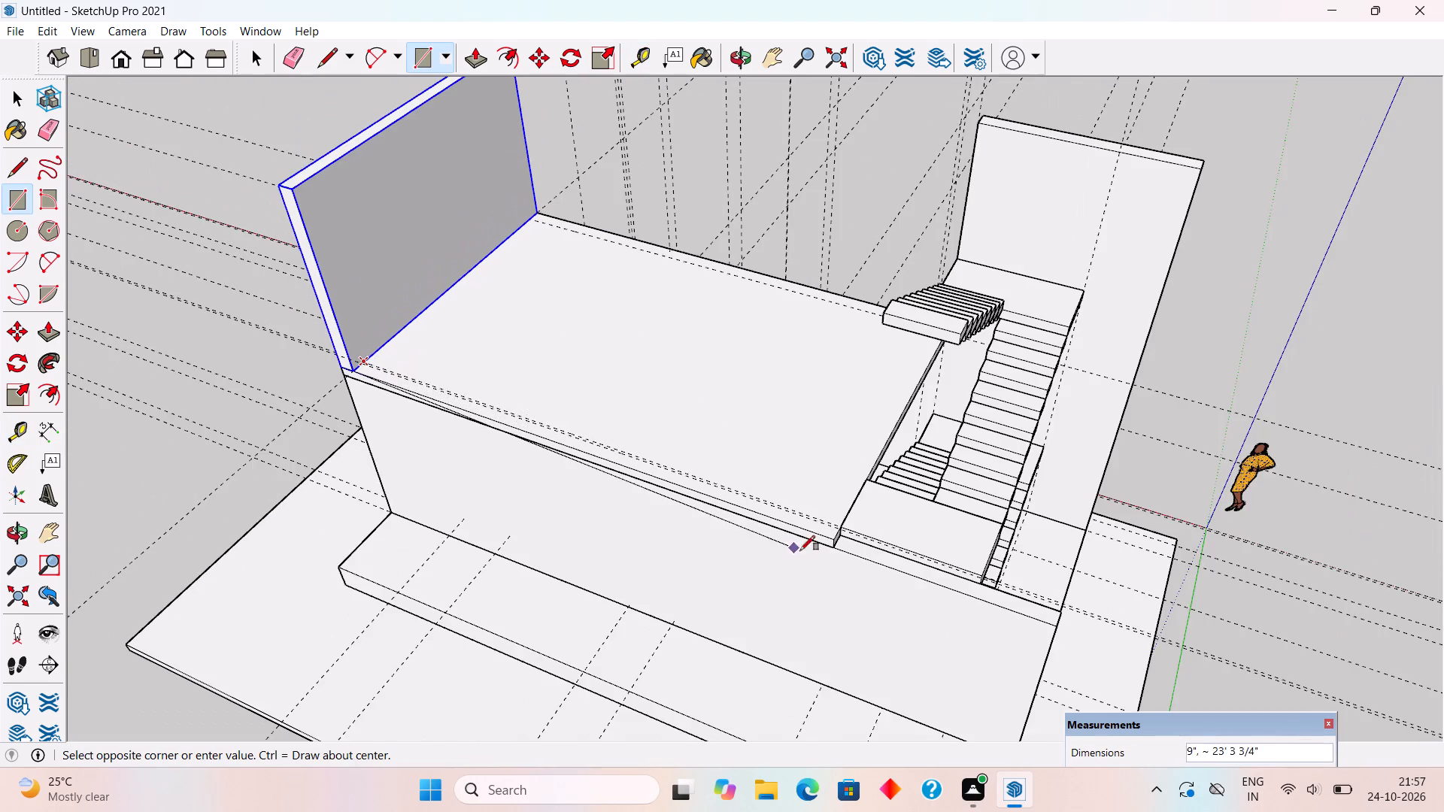
scroll(831, 523, "up", 15)
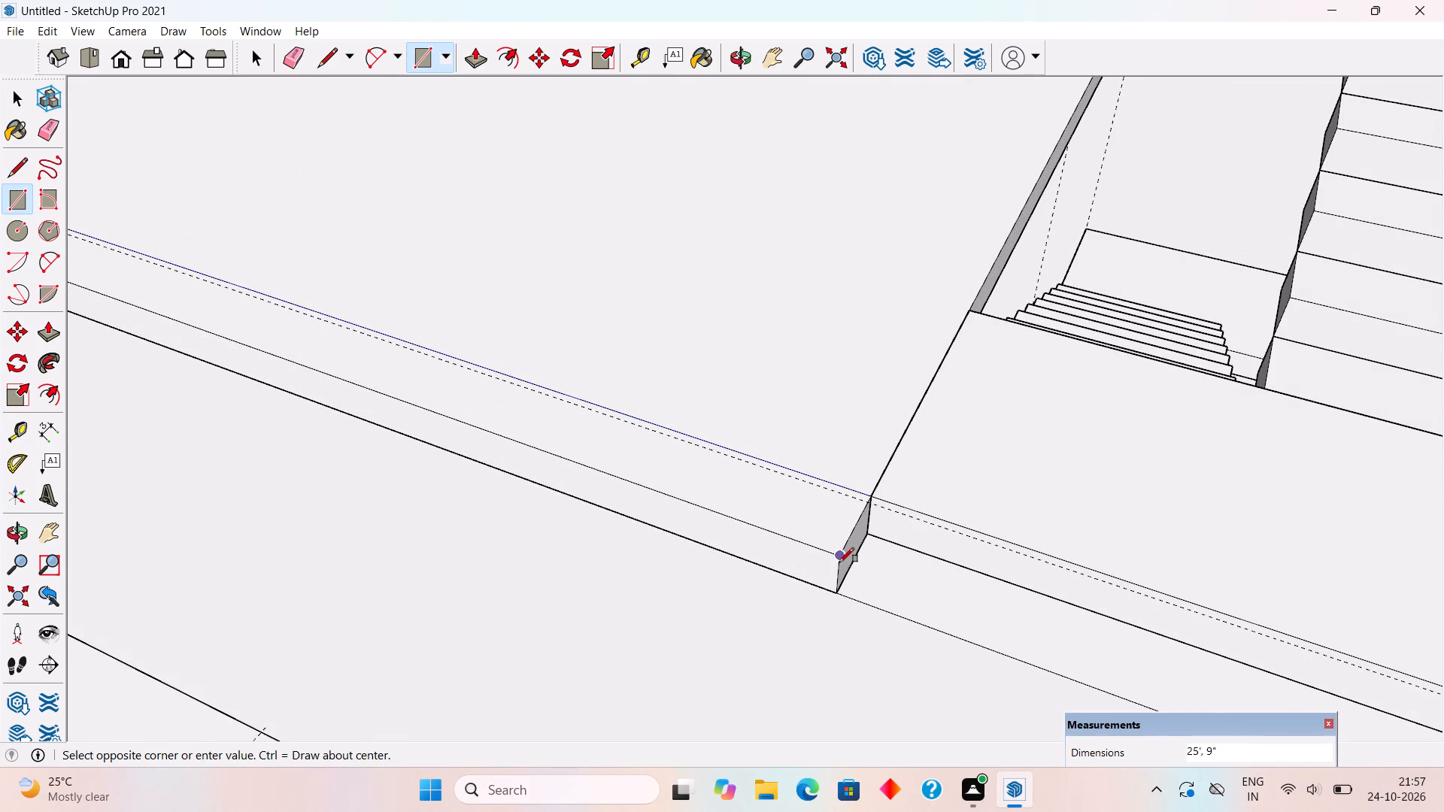
left_click(839, 562)
Extrude the 25' by 9" strip along the slab's long edge upward by 10'.
key("p")
left_click(830, 540)
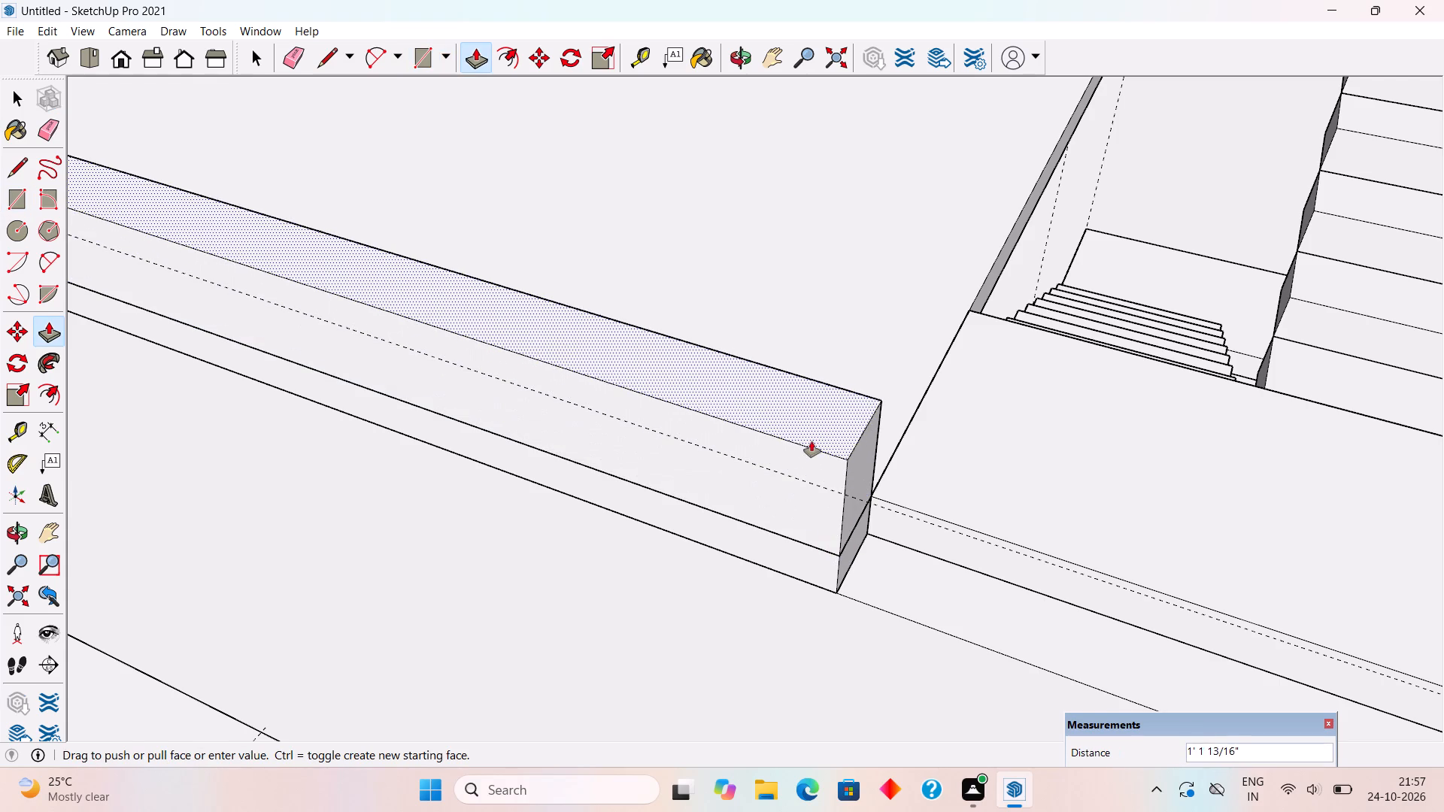
type("10")
key("apostrophe")
key("Return")
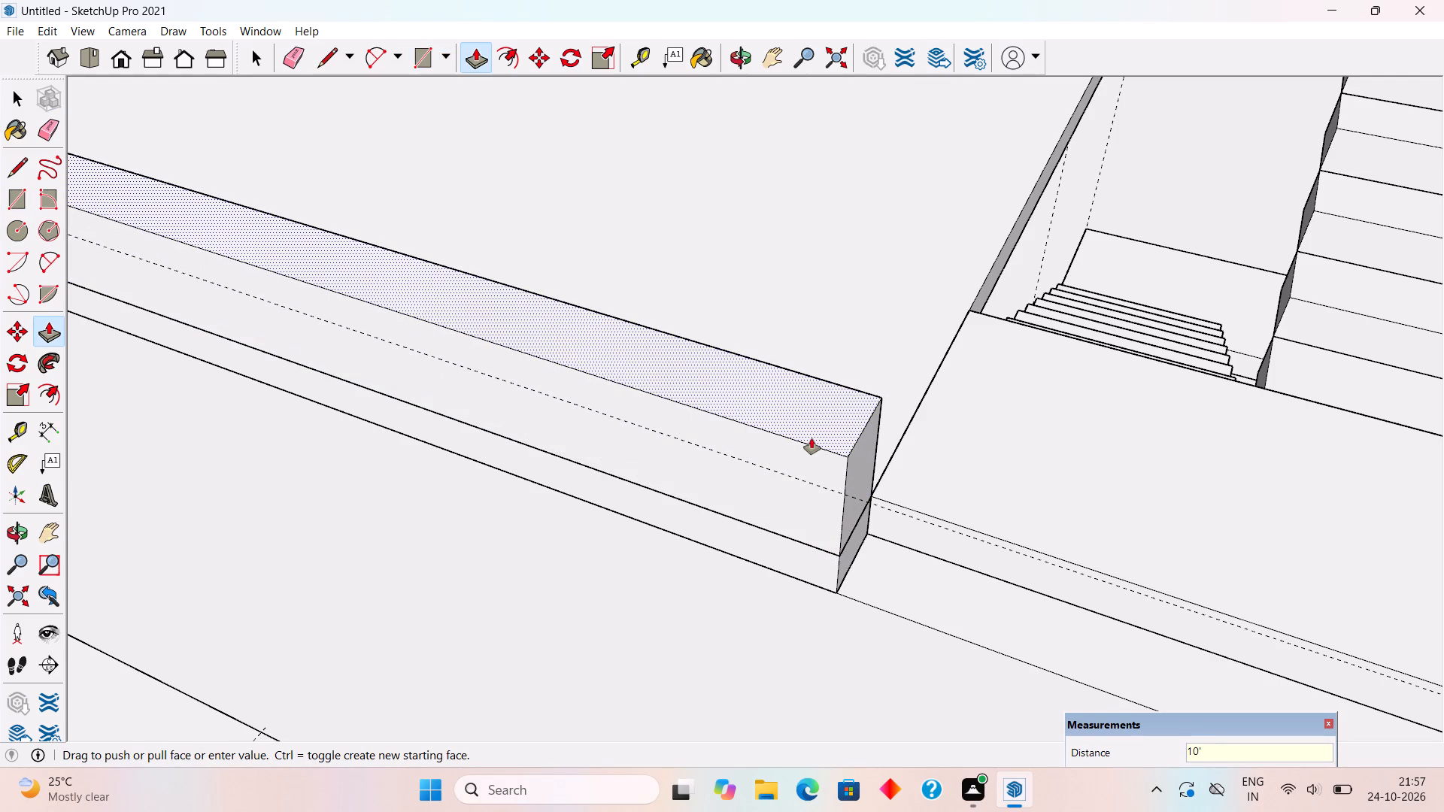
Group all the geometry of the 25' long wall above the windowless wall, and clear the selection.
key("space")
triple_click(811, 438)
right_click(811, 438)
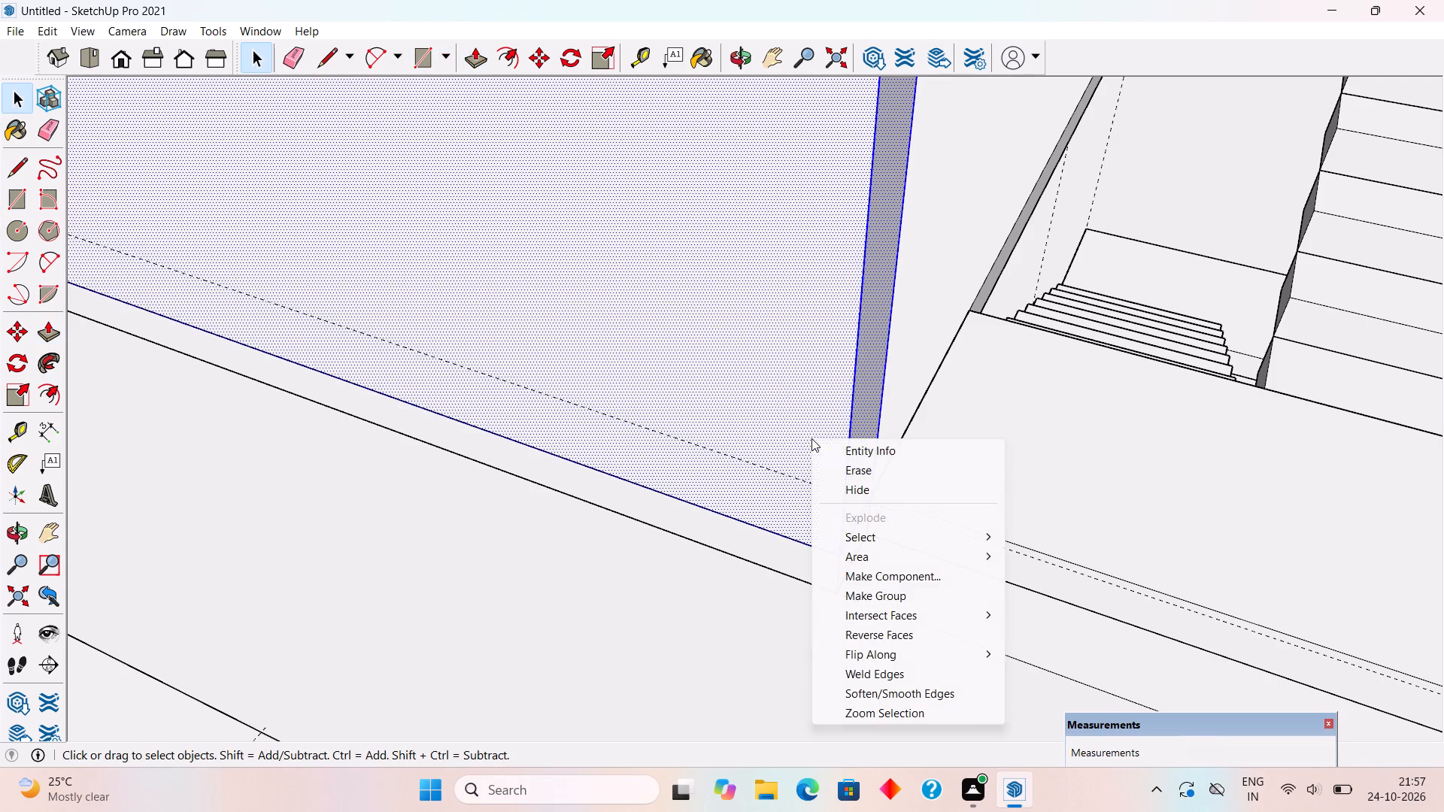
left_click(903, 591)
scroll(899, 568, "down", 13)
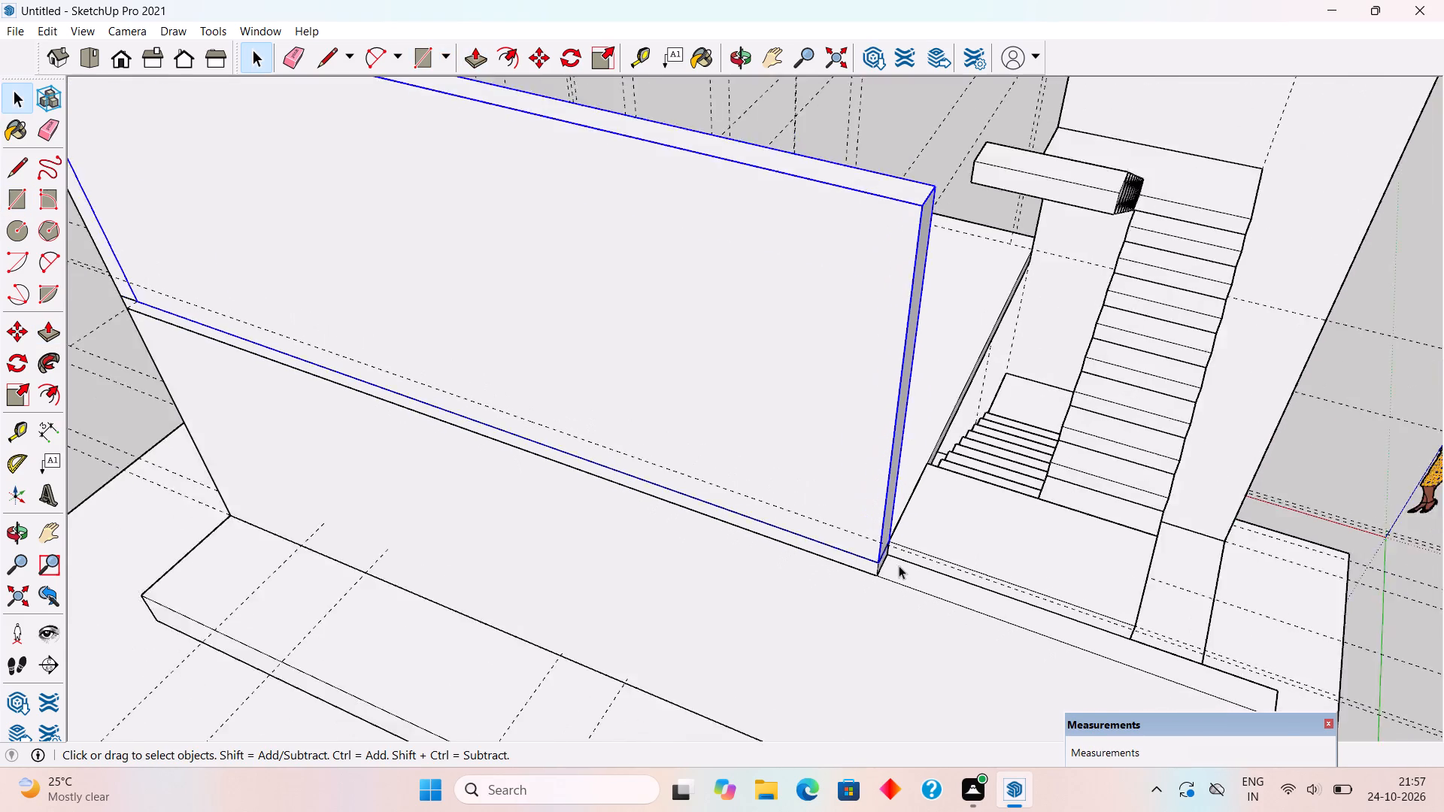
scroll(899, 565, "down", 2)
scroll(733, 479, "down", 4)
middle_click_drag(921, 499, 457, 412)
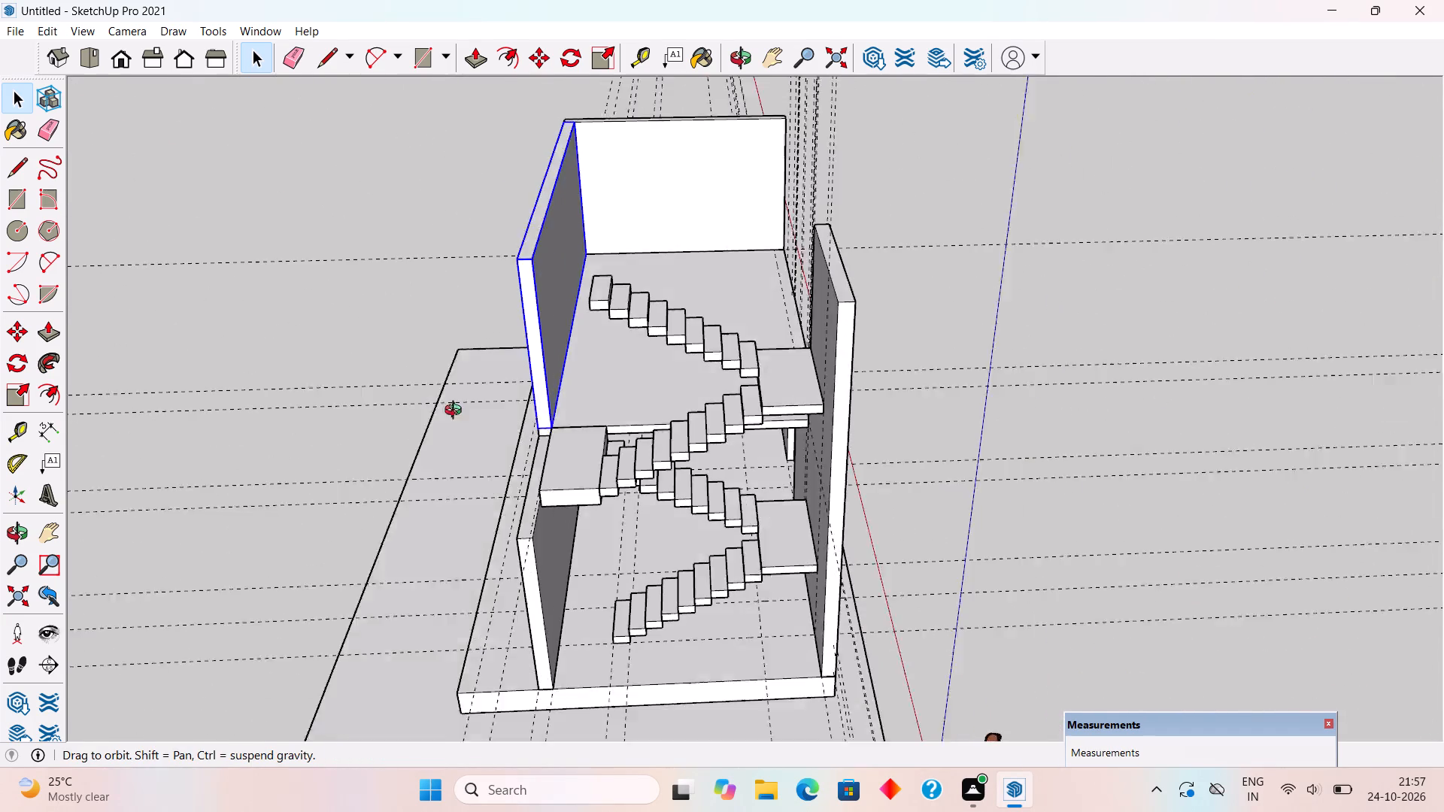
middle_click_drag(457, 412, 444, 404)
left_click(331, 332)
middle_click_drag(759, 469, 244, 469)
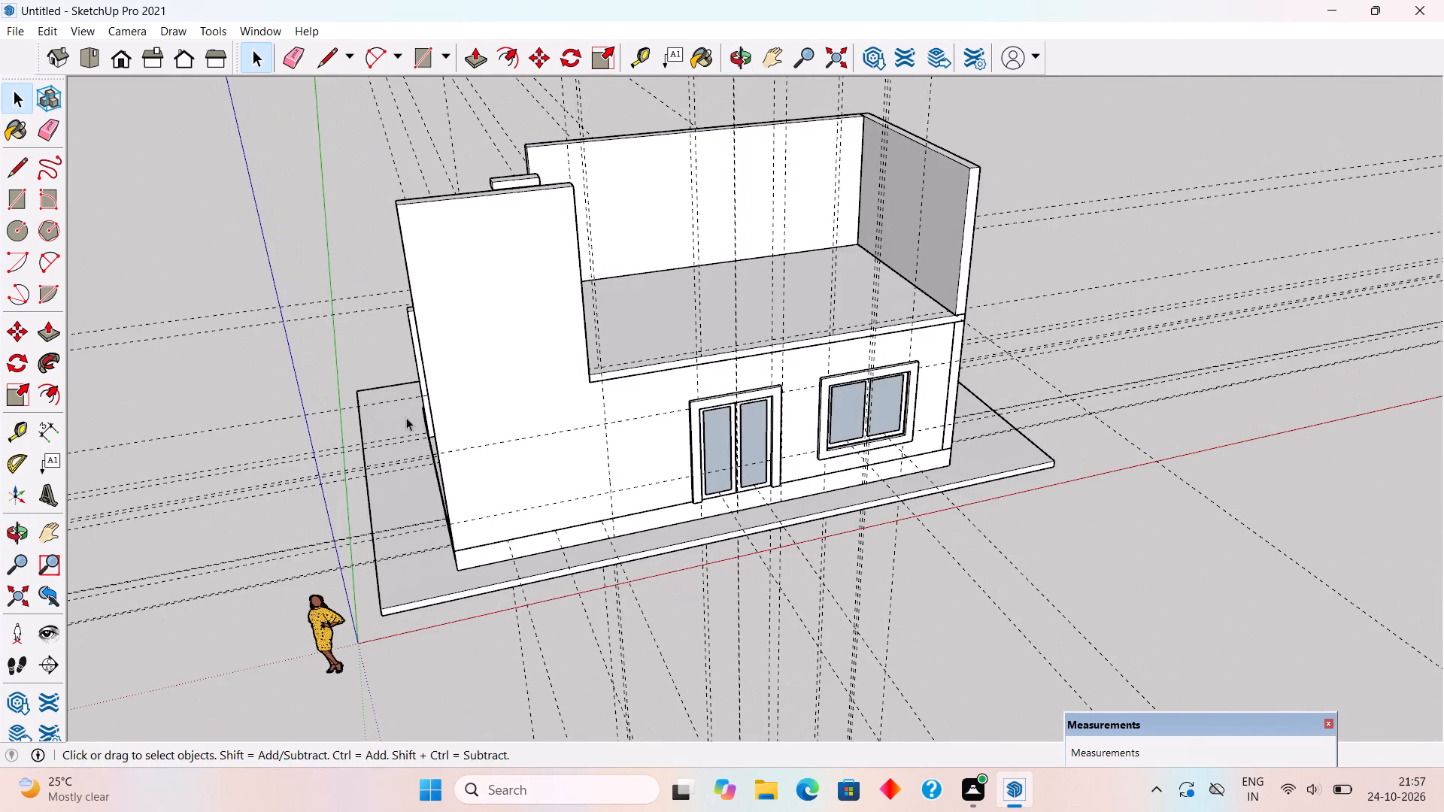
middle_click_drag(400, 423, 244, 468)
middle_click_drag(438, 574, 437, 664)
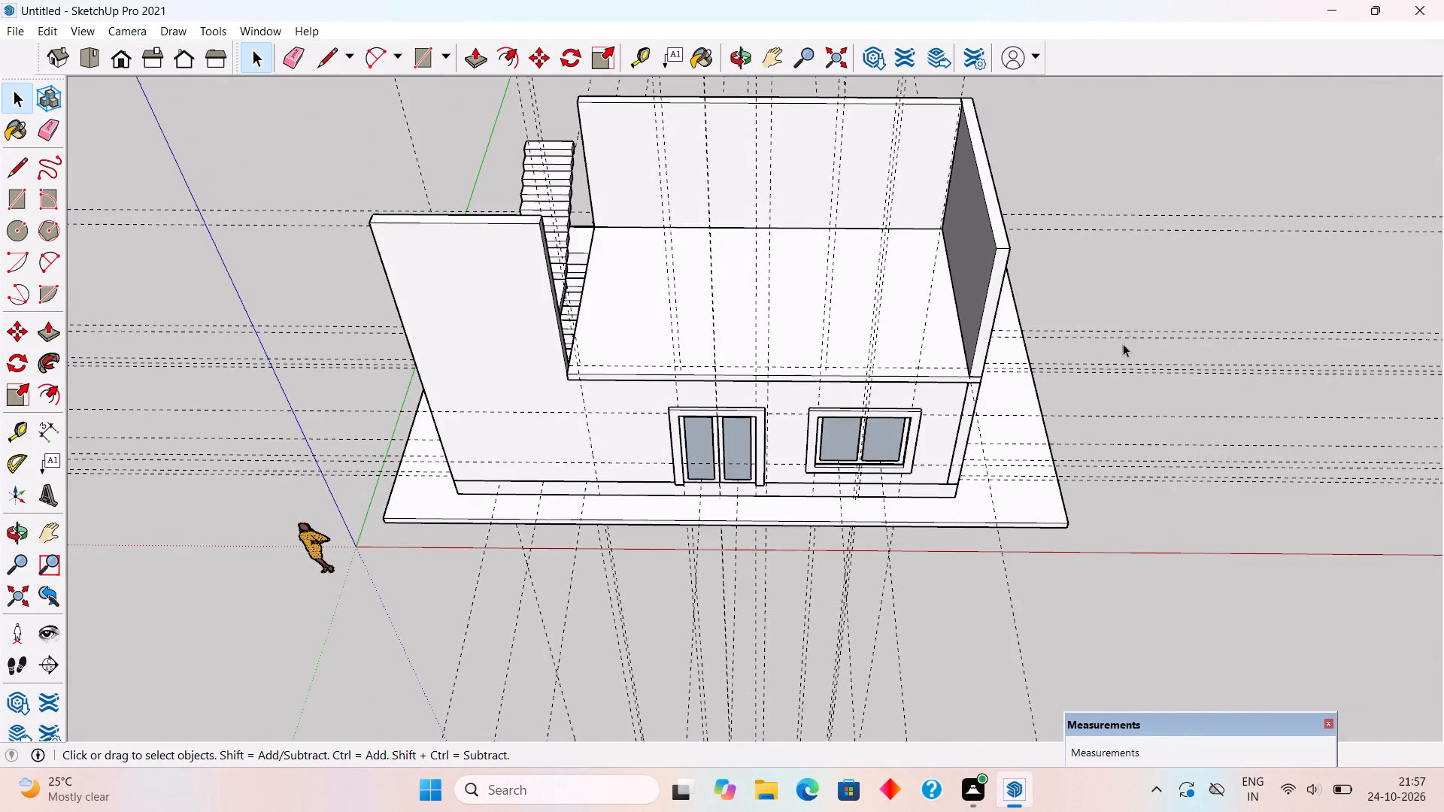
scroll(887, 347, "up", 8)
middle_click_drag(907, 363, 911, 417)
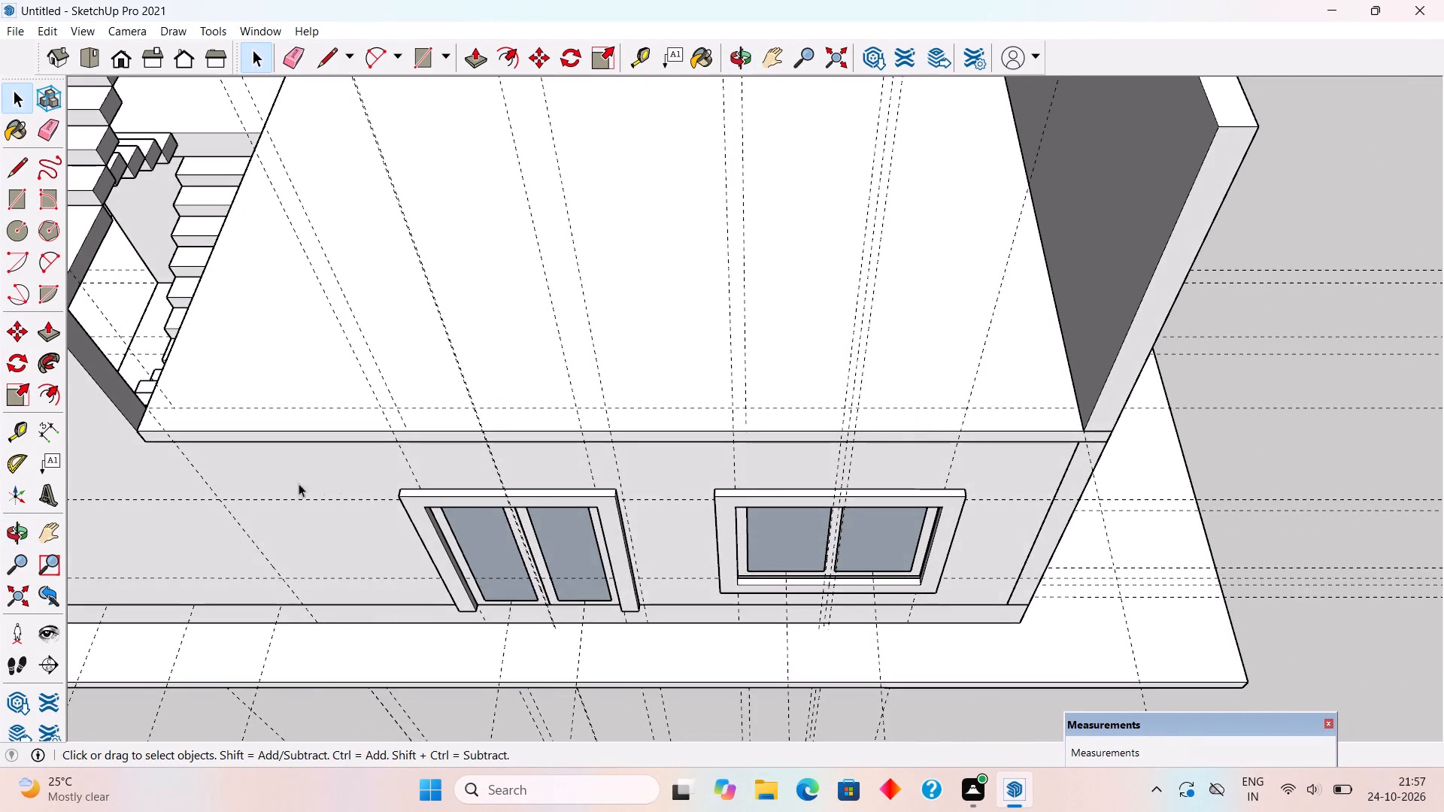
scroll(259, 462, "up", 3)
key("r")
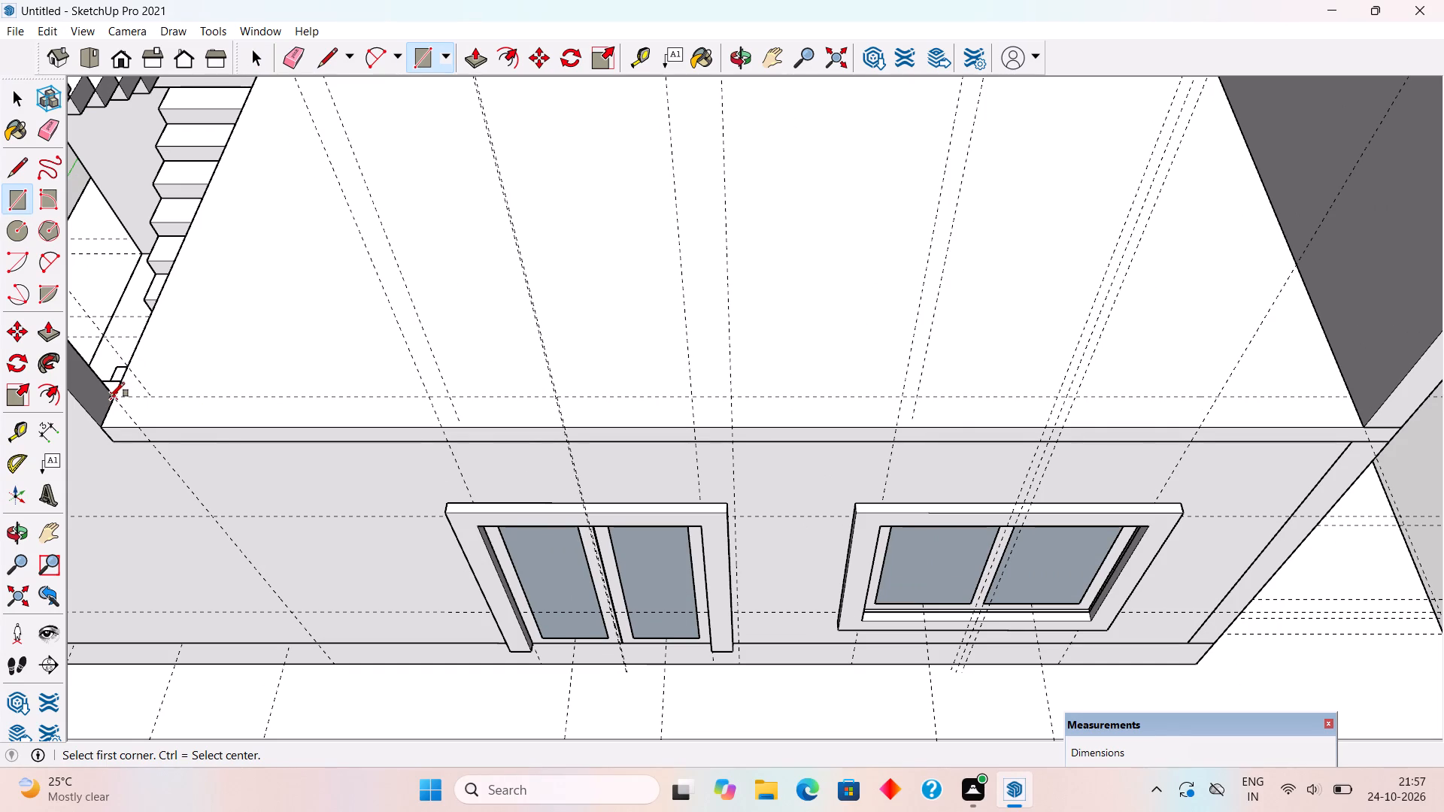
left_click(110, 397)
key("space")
Delete all the guides in the model.
scroll(234, 398, "down", 5)
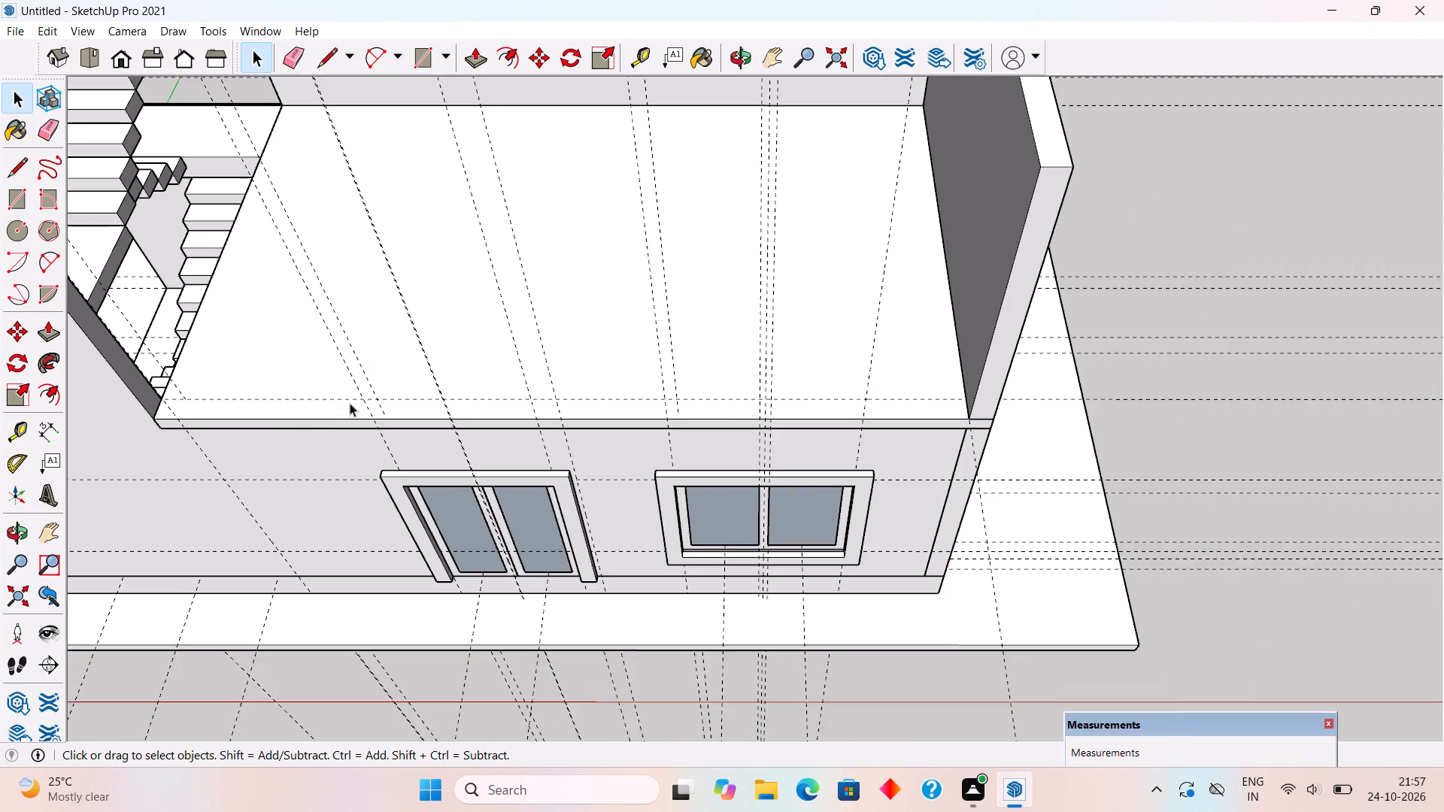
scroll(350, 403, "down", 9)
middle_click_drag(344, 381, 490, 249)
scroll(490, 247, "down", 1)
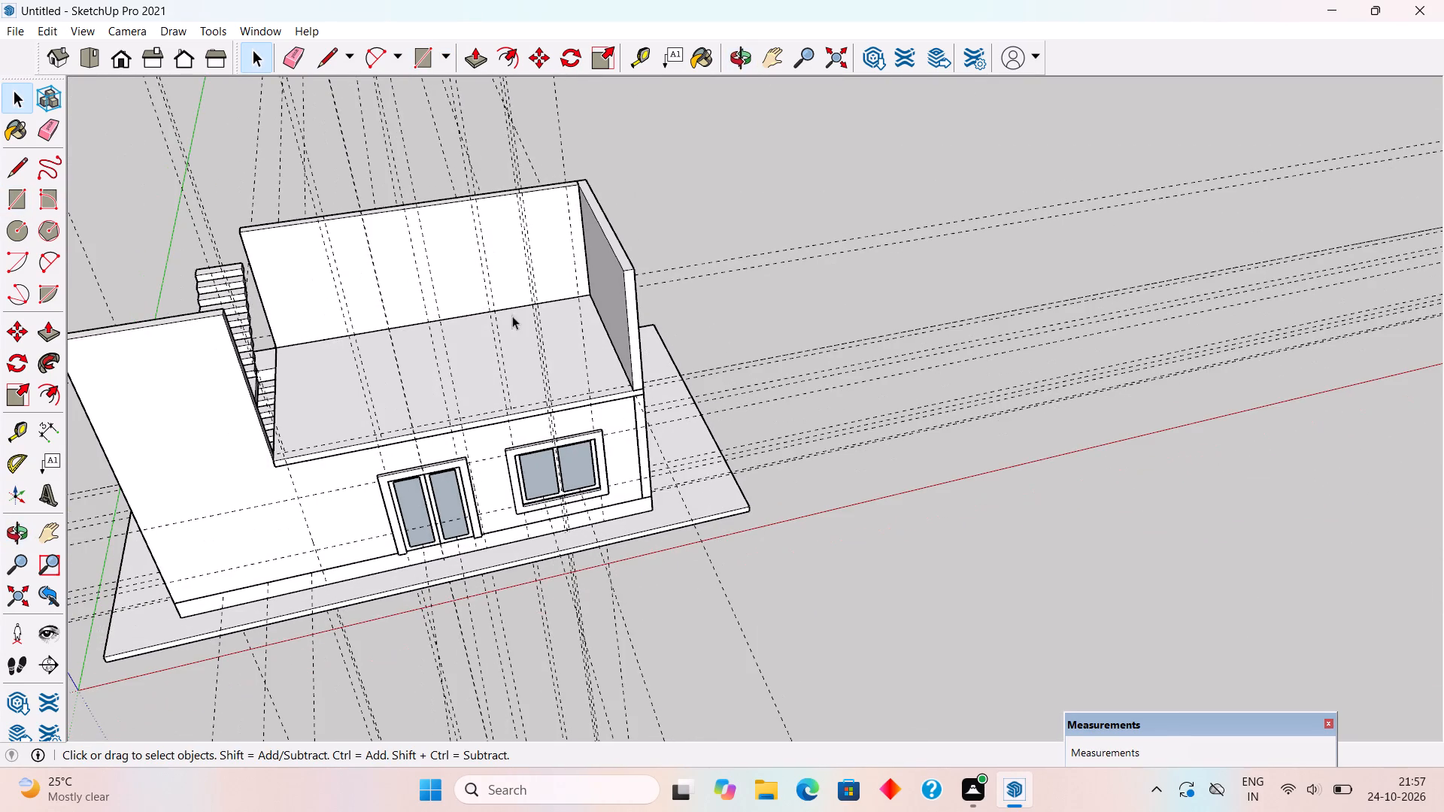
middle_click_drag(545, 335, 568, 256)
scroll(551, 368, "up", 1)
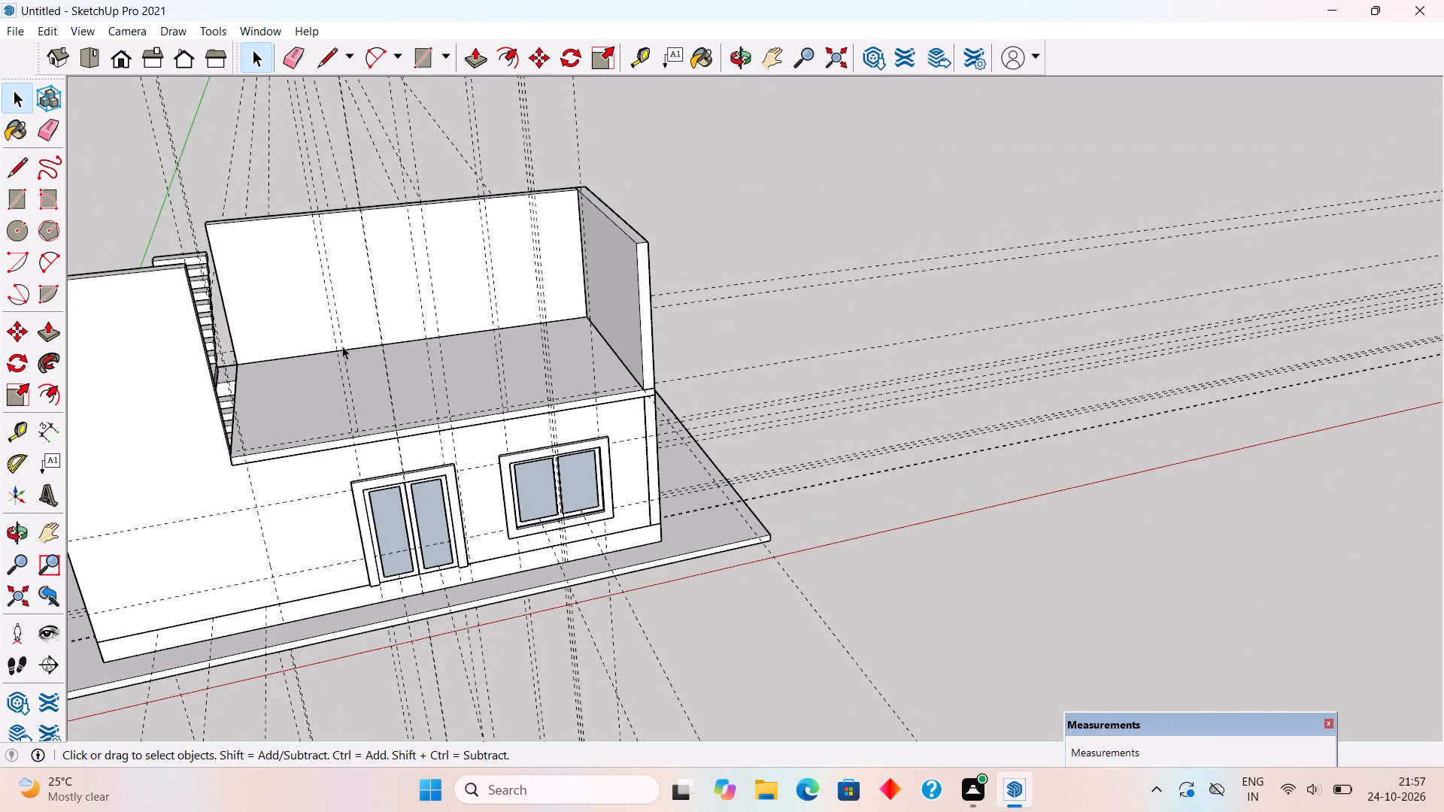
left_click(58, 35)
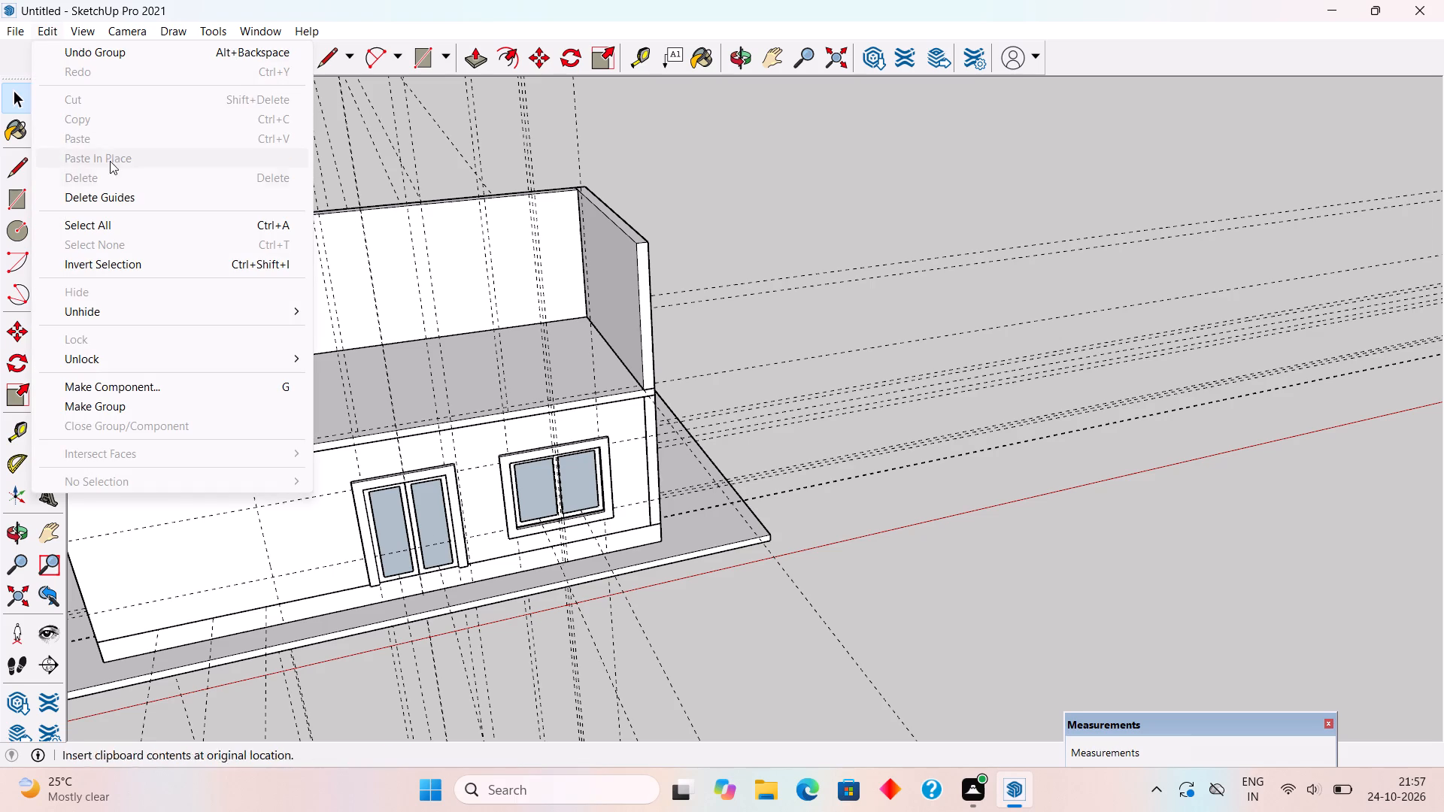
left_click(127, 197)
Examine the building's door-and-window side and the first-floor slab with its walls.
middle_click_drag(386, 337, 356, 259)
scroll(356, 256, "down", 7)
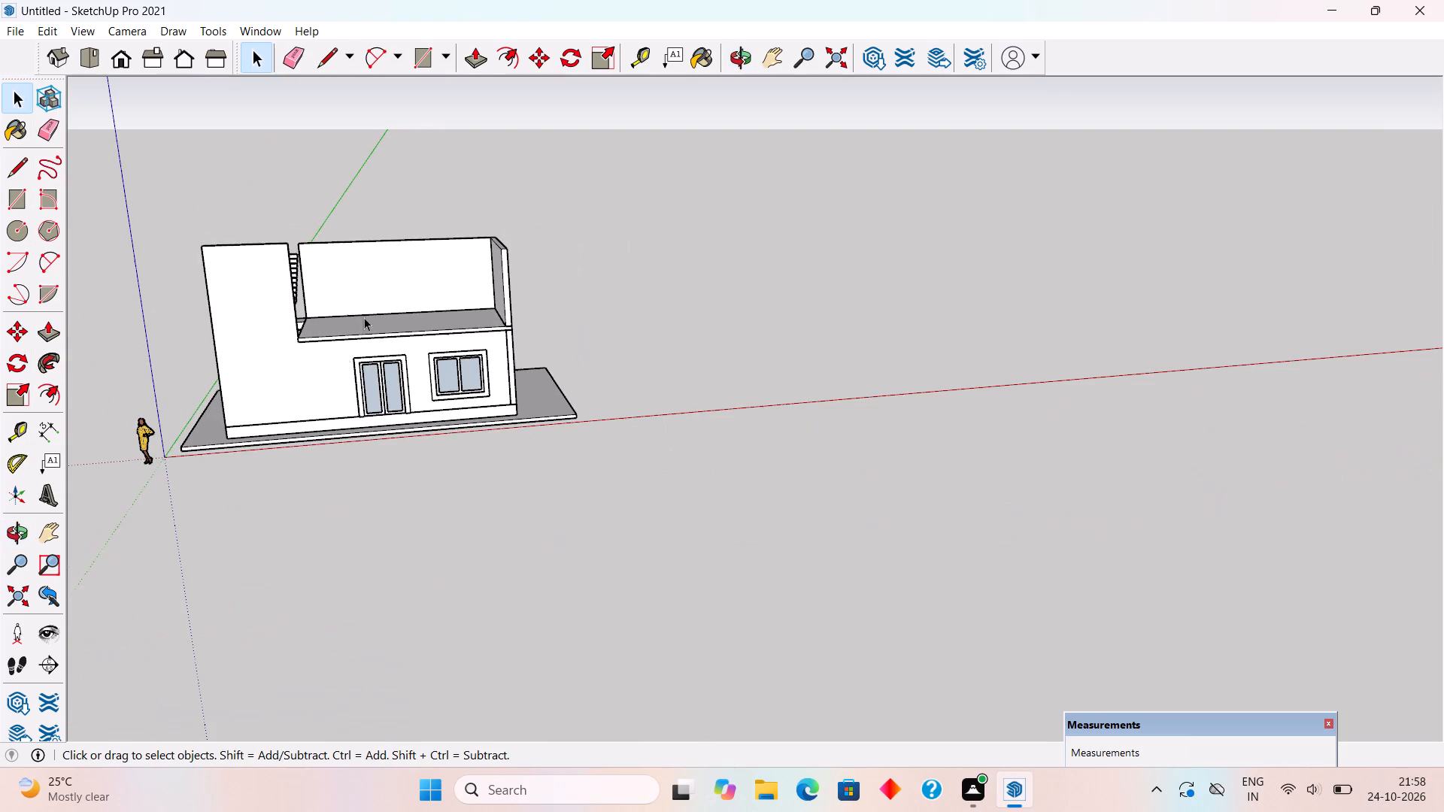
middle_click_drag(221, 286, 190, 246)
scroll(142, 242, "up", 11)
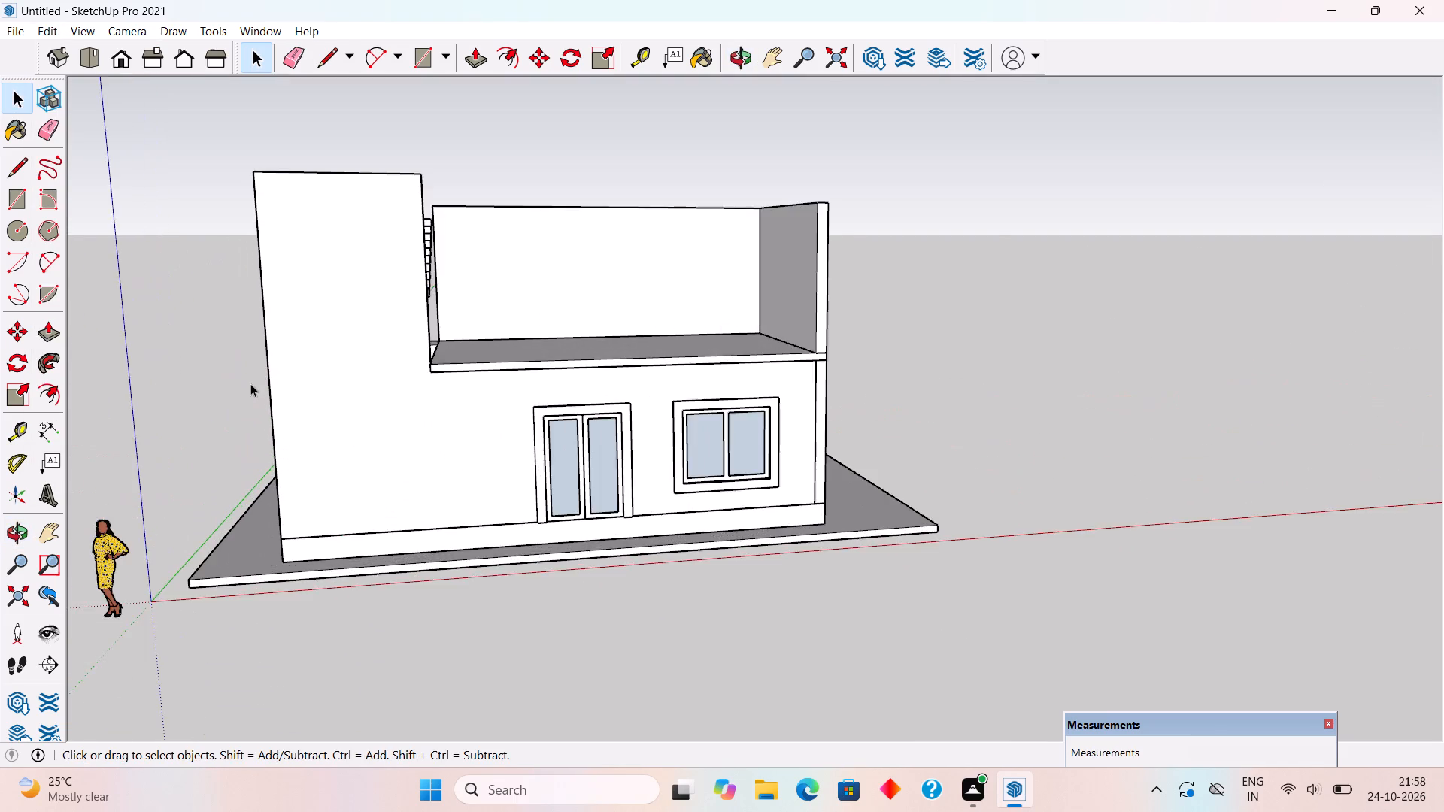
scroll(250, 383, "up", 2)
middle_click_drag(244, 362, 300, 434)
middle_click_drag(479, 416, 519, 507)
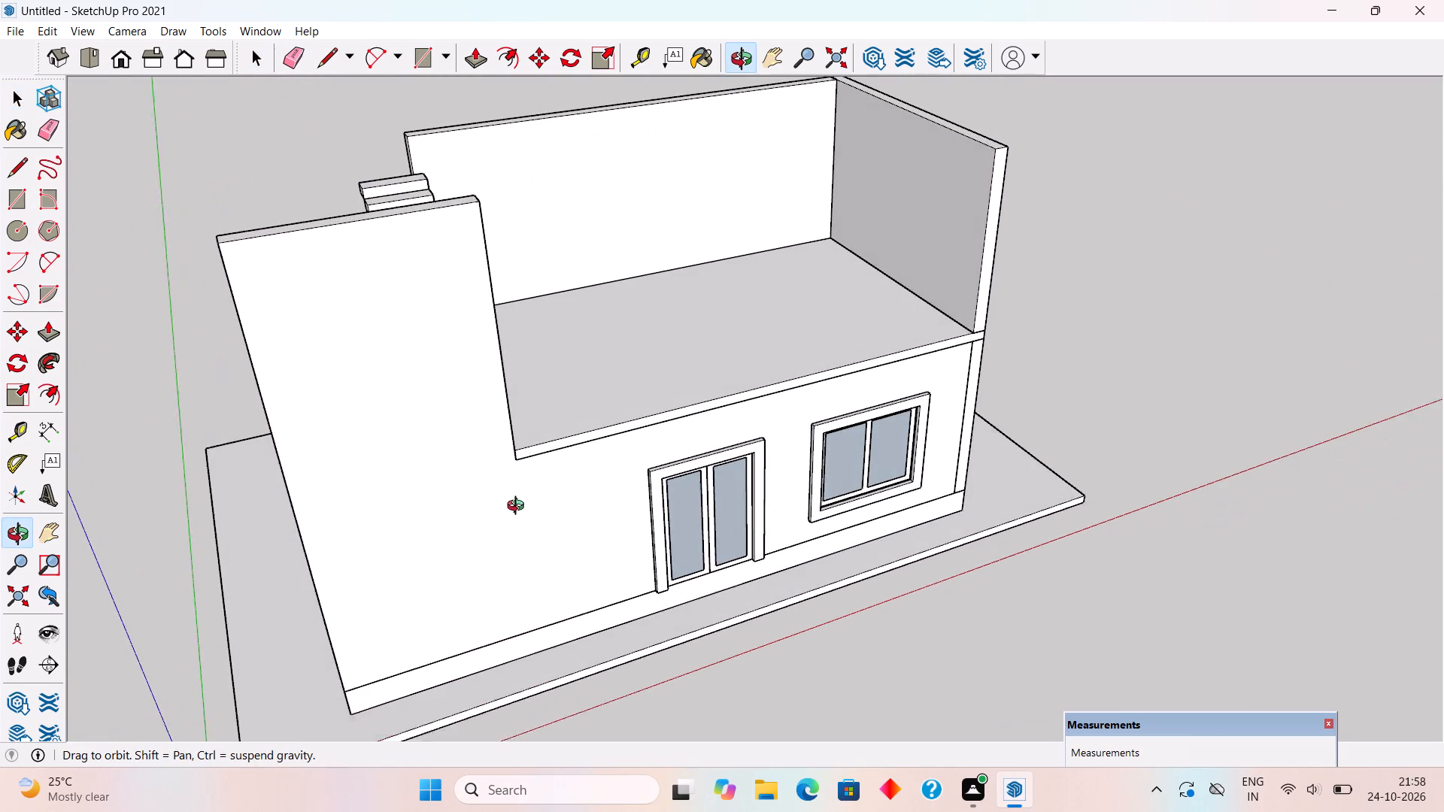
middle_click_drag(519, 507, 528, 509)
scroll(554, 503, "up", 5)
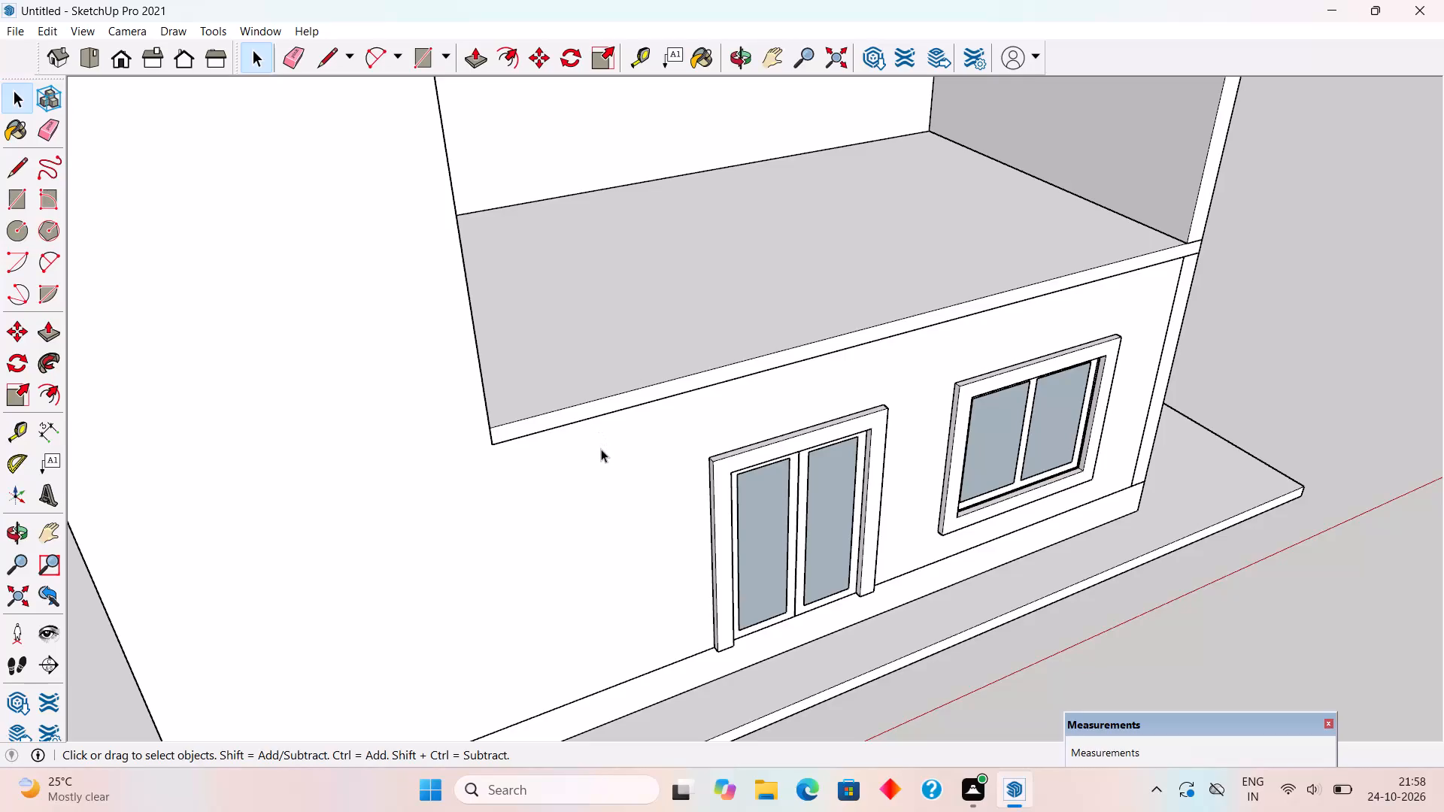
Place a guide on the first-floor slab 3' inside the edge above the door and window, and another 9" further in.
scroll(597, 456, "down", 6)
scroll(515, 346, "down", 4)
middle_click_drag(506, 347, 207, 280)
scroll(560, 249, "up", 3)
middle_click_drag(620, 282, 730, 506)
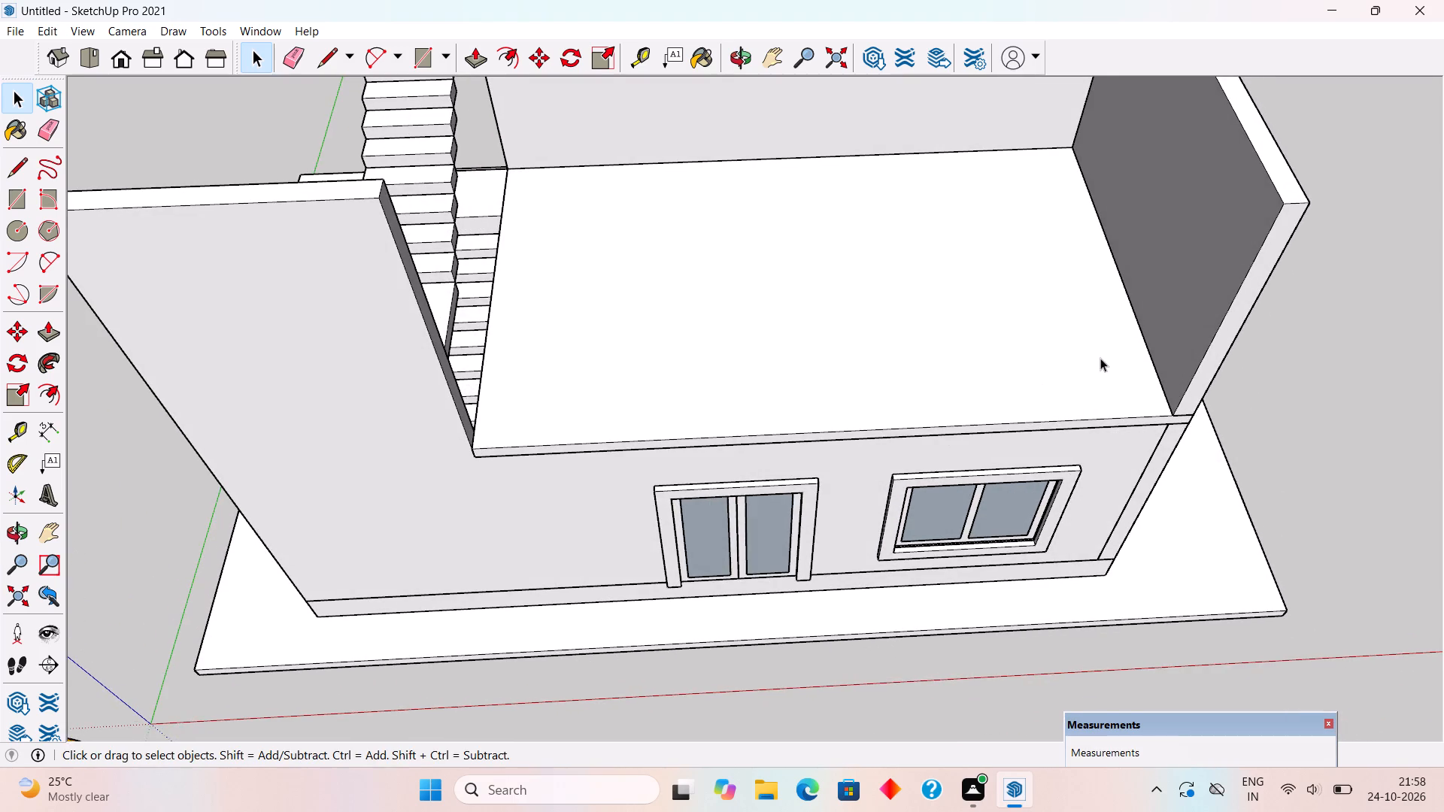
middle_click_drag(1118, 375, 1158, 435)
key("t")
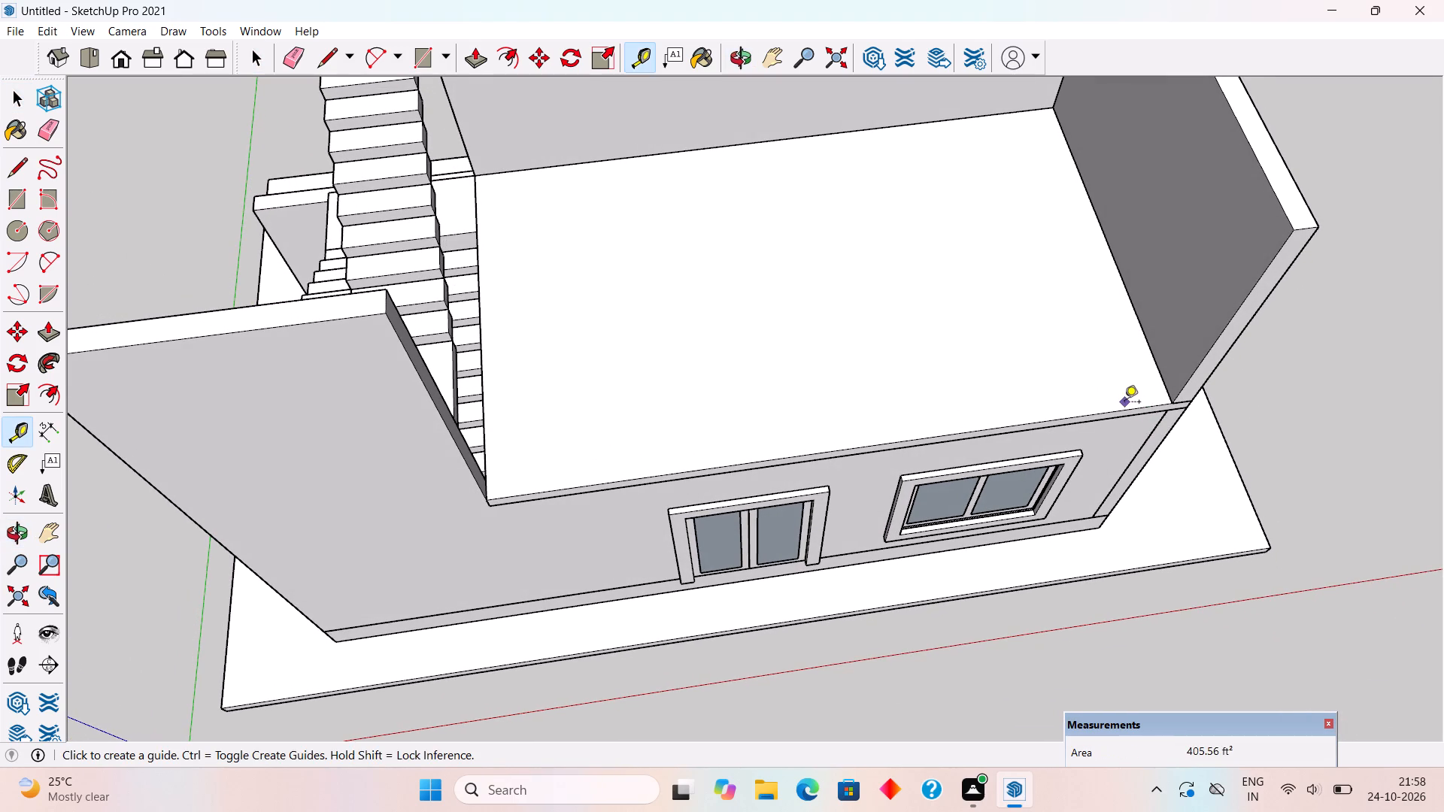
left_click(1129, 411)
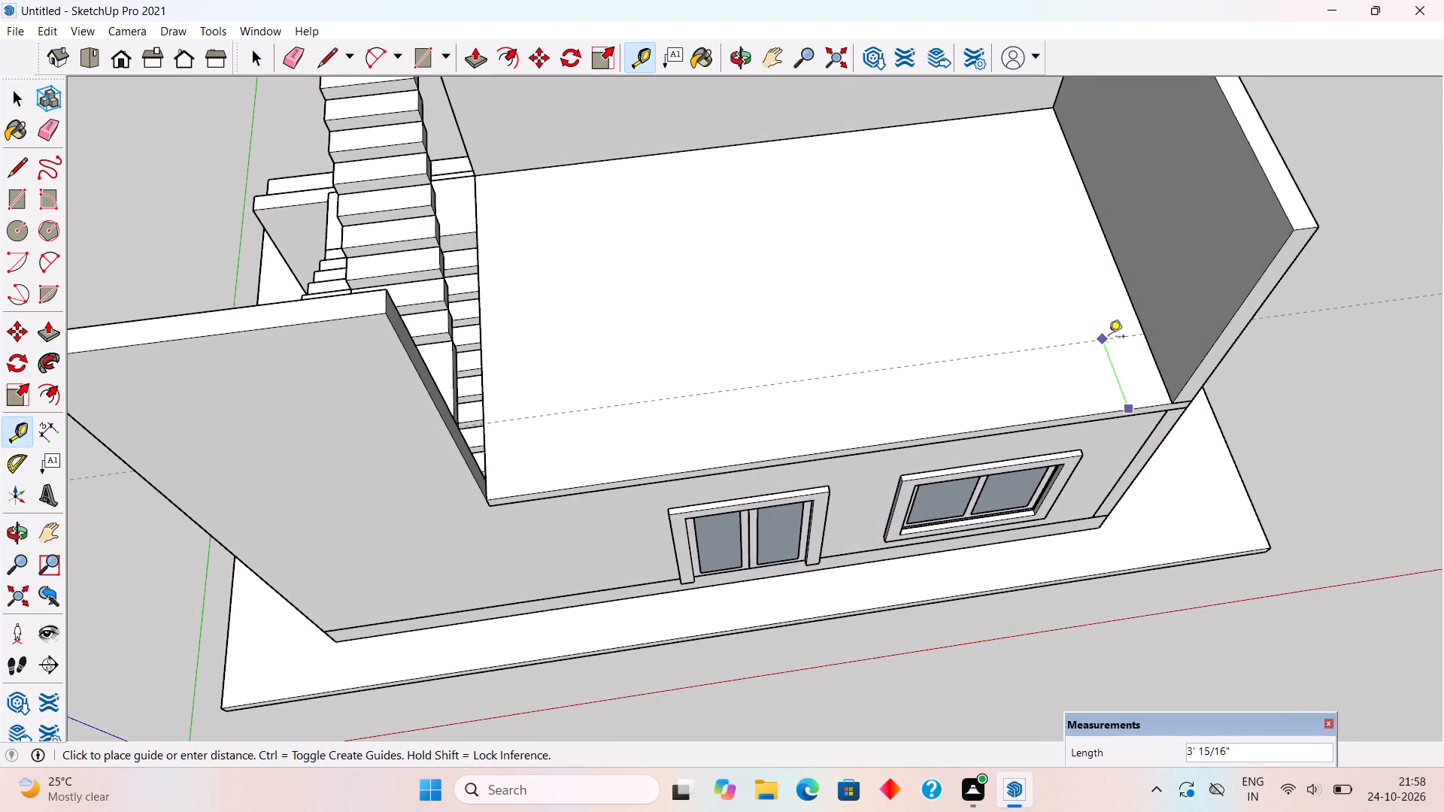
type("3'")
key("Return")
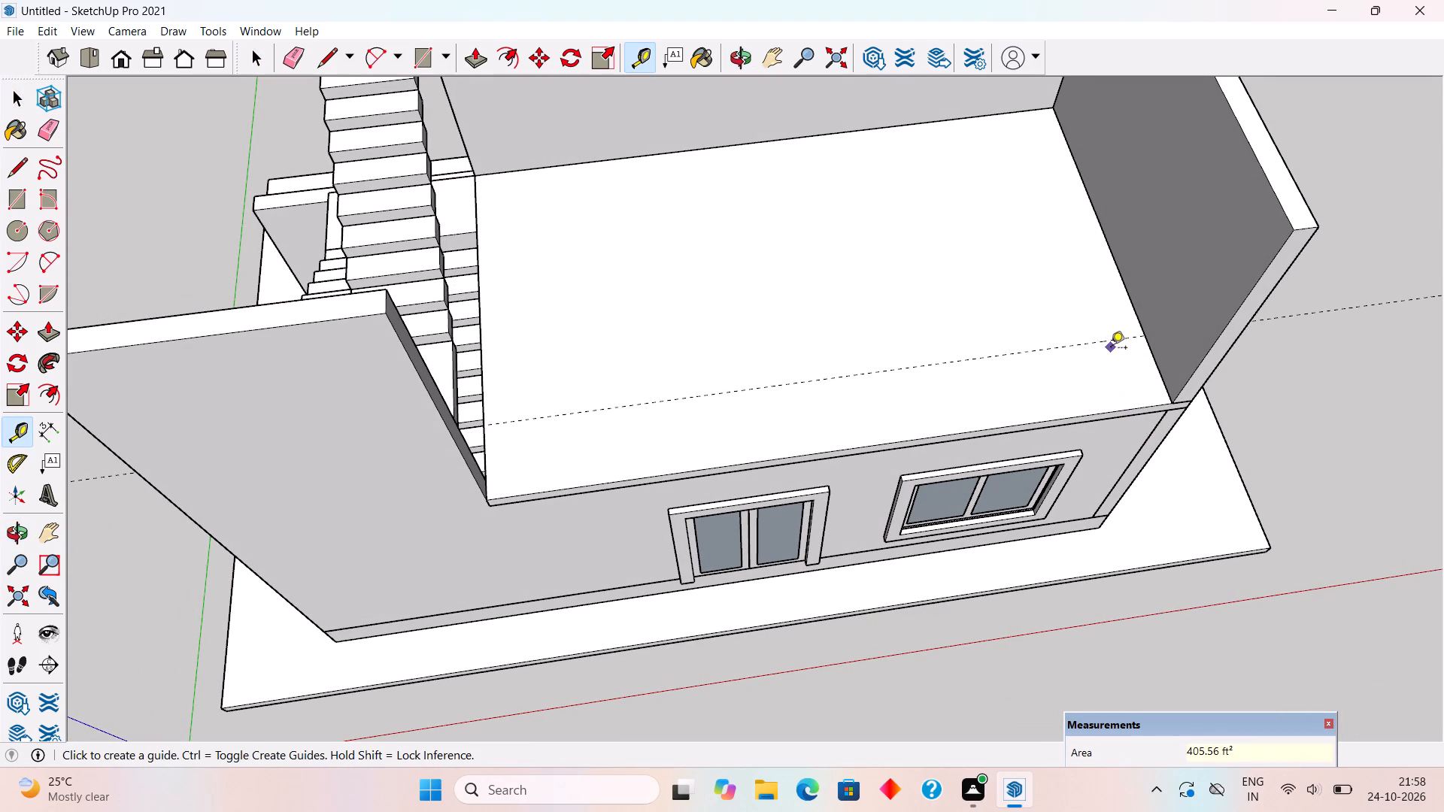
left_click(1111, 342)
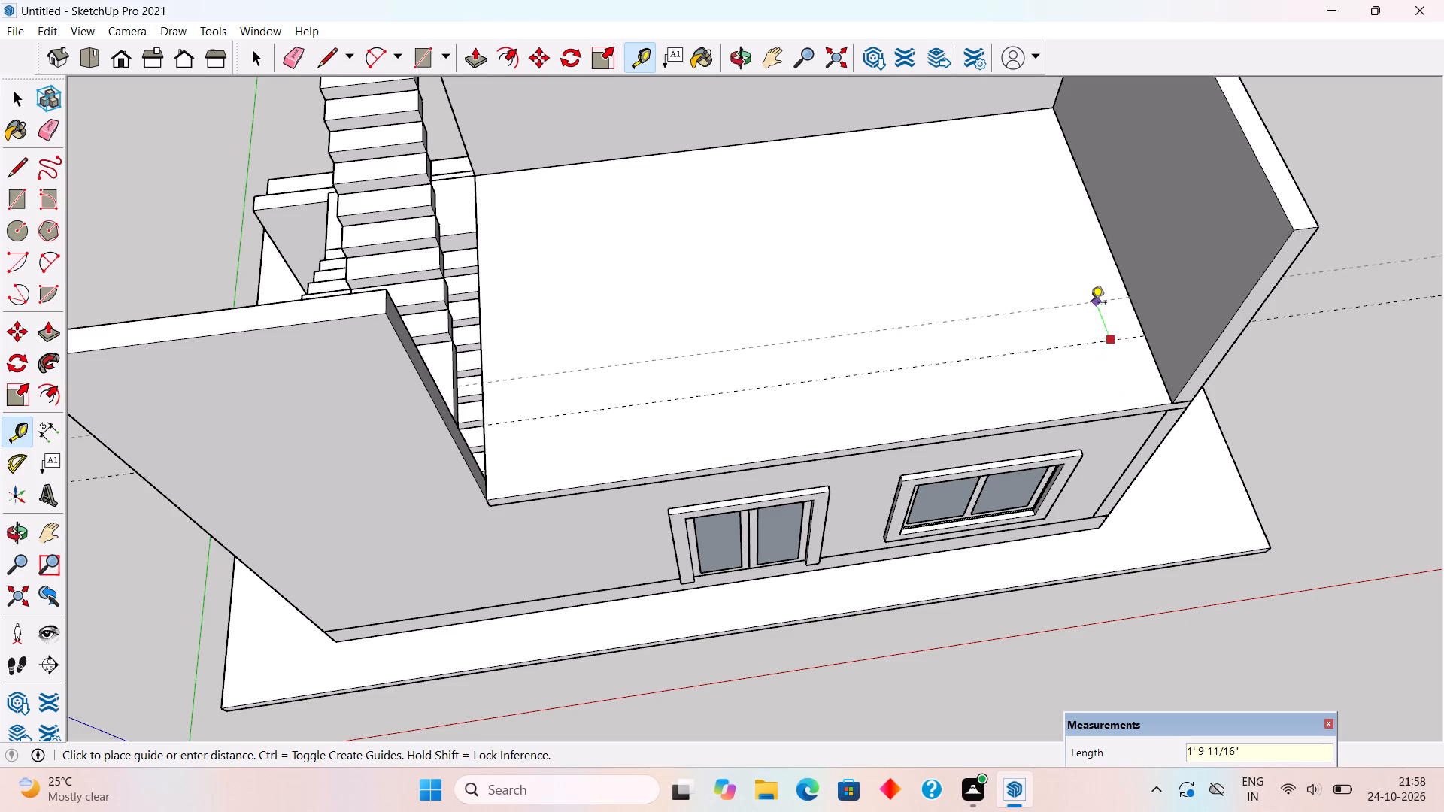
type("9\"")
key("Return")
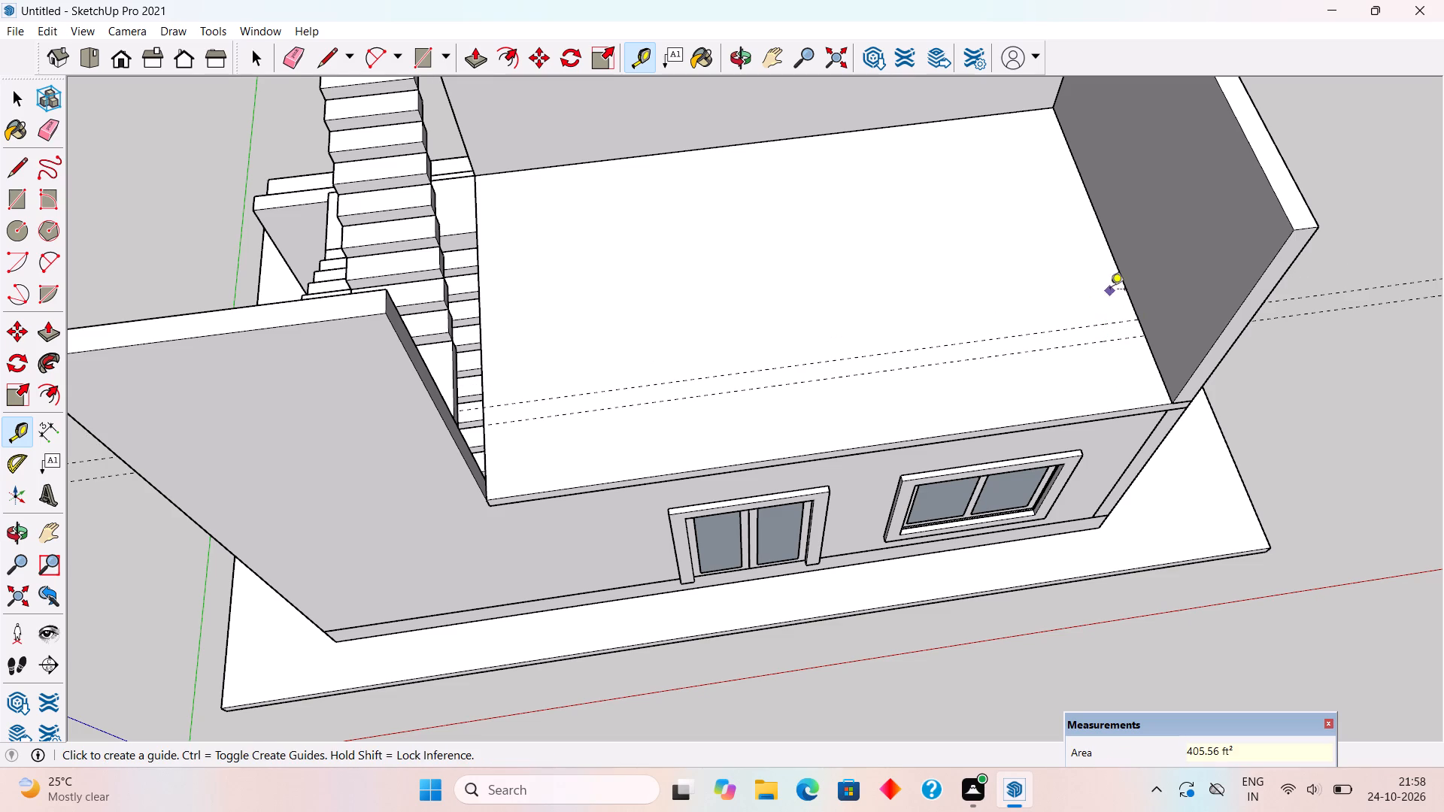
Place a guide across the slab parallel to the end wall, about 12' 1 1/2" from it, between the door and window below.
left_click(1123, 279)
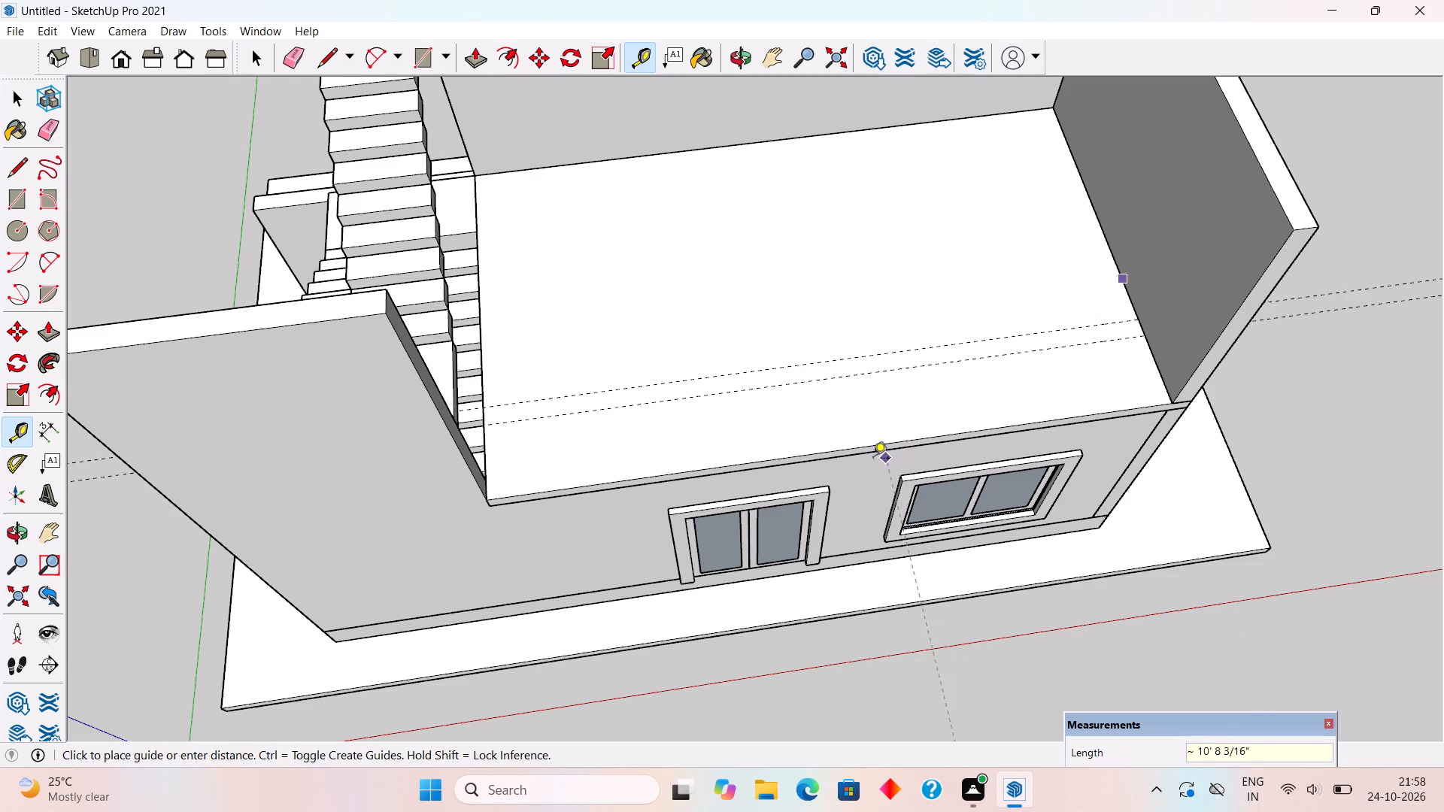
left_click(847, 449)
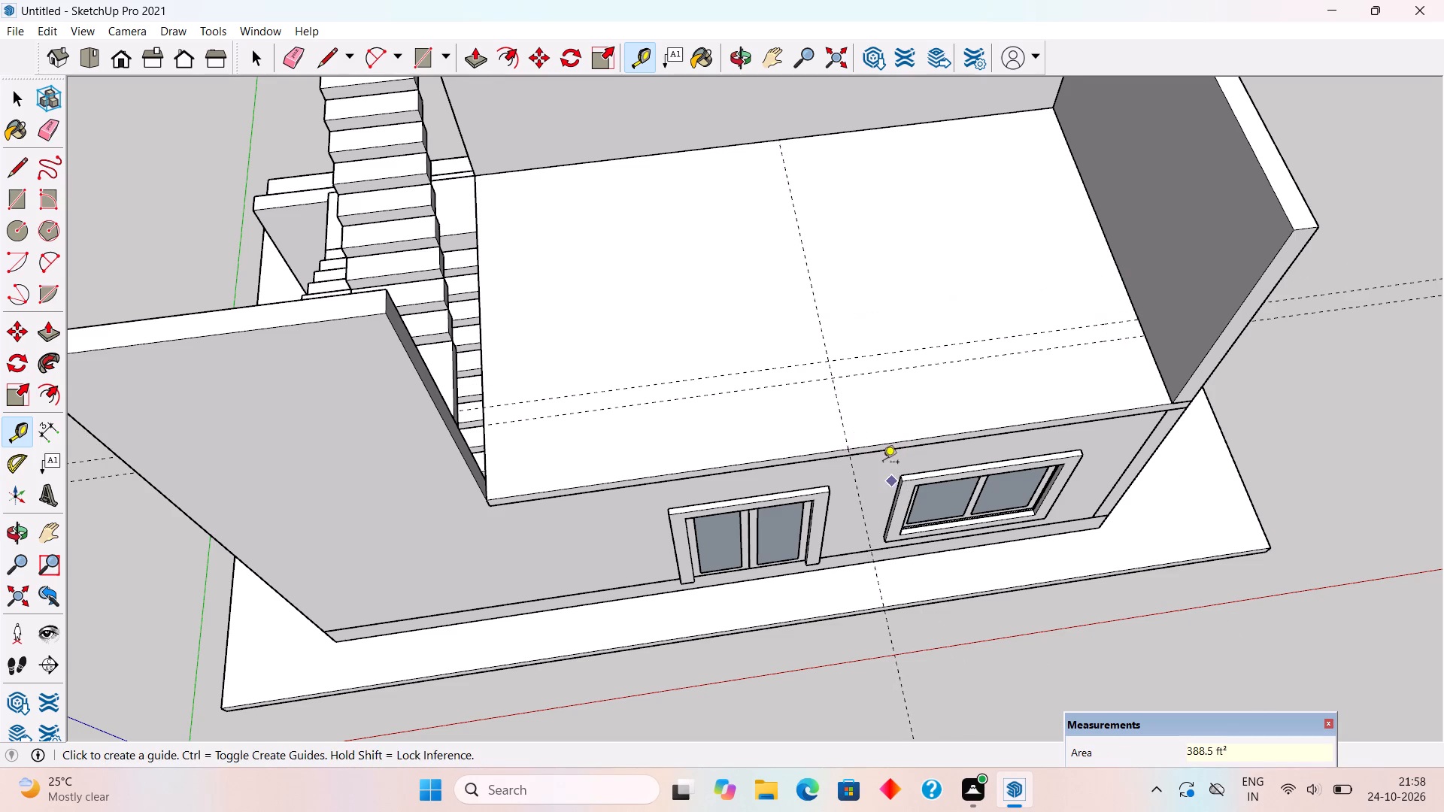
Draw a 12' 1 1/2" by 9" rectangle between the two parallel slab guides, from the crossing guide to the end wall.
middle_click_drag(872, 435, 669, 256)
scroll(851, 371, "up", 3)
middle_click_drag(924, 423, 1051, 205)
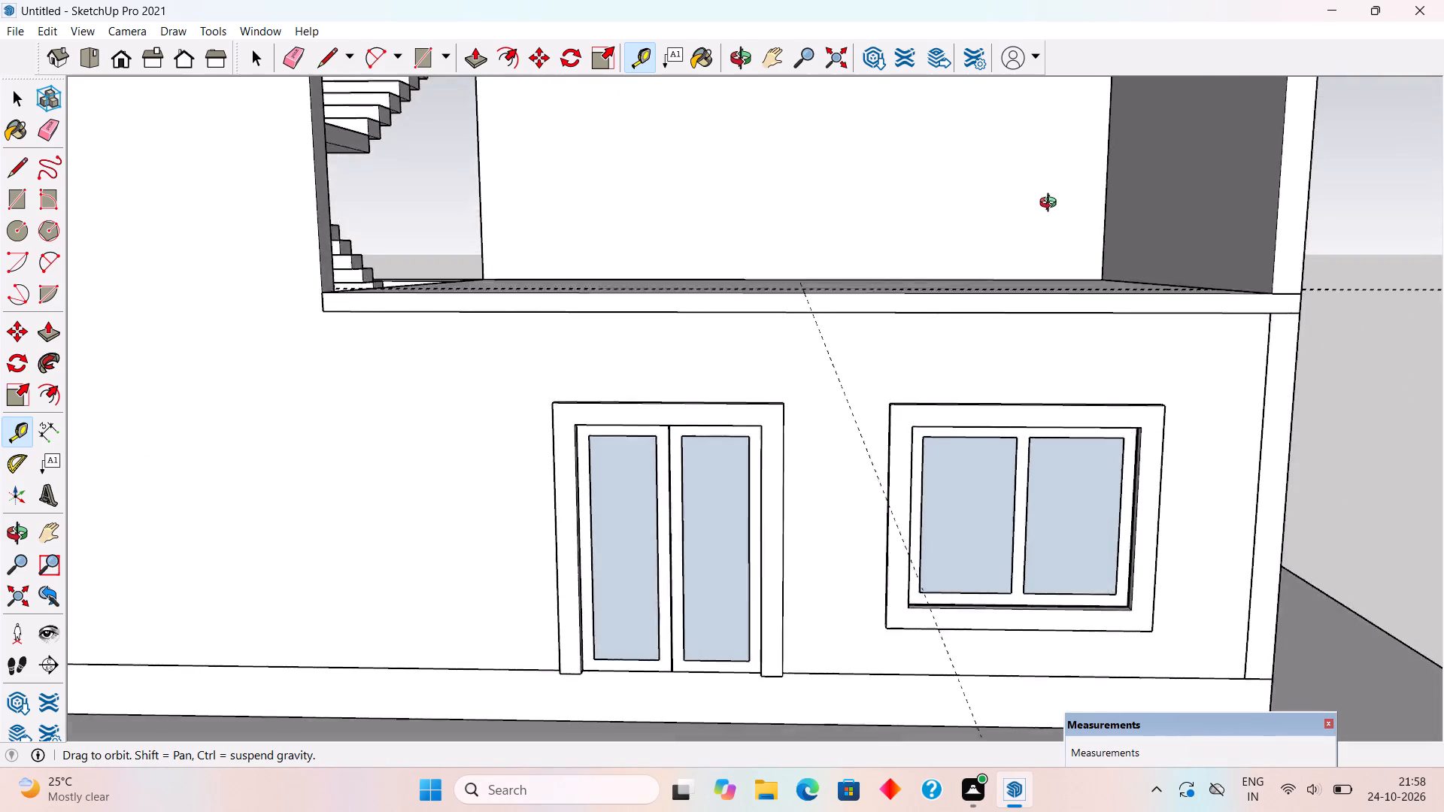
middle_click_drag(1051, 205, 1010, 348)
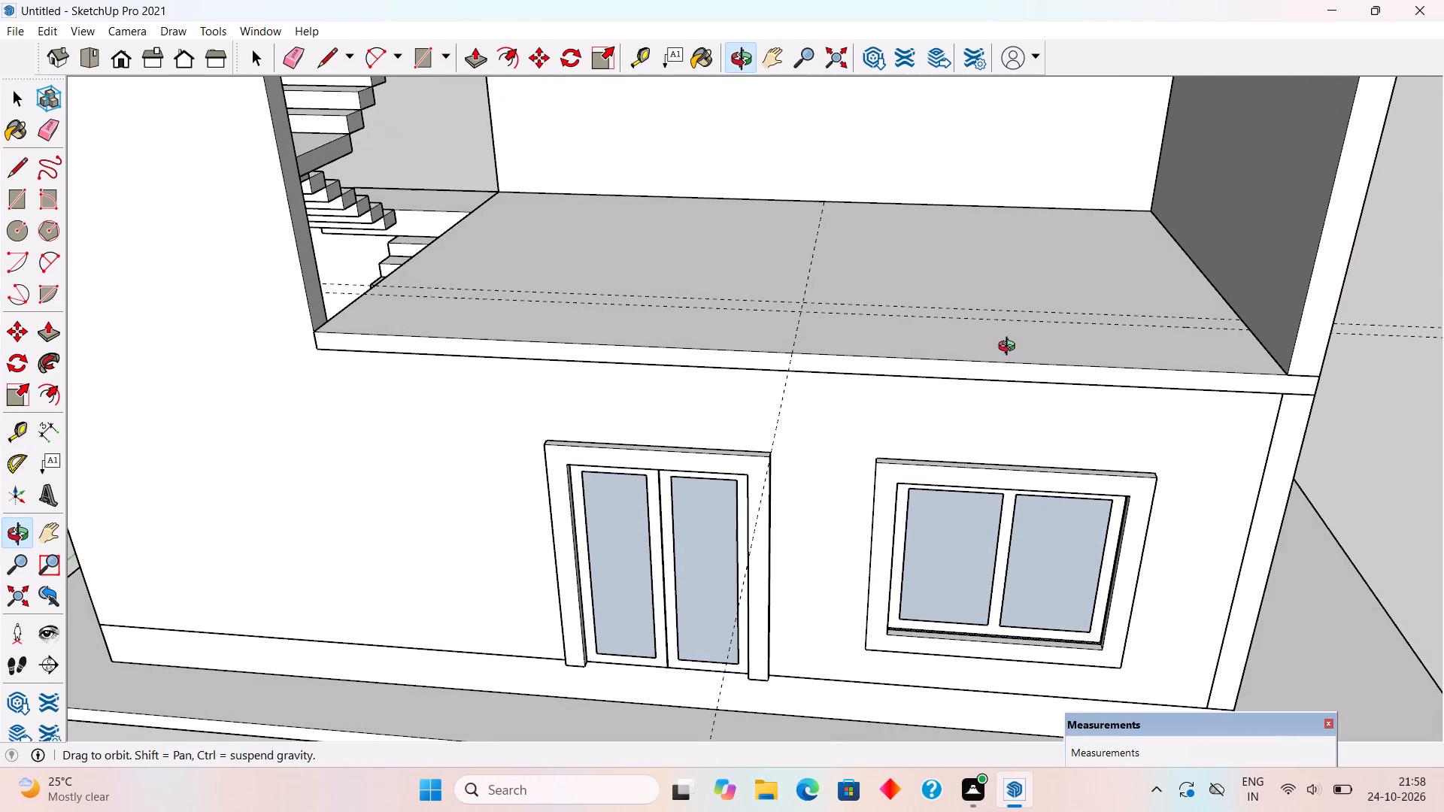
middle_click_drag(1010, 348, 1016, 415)
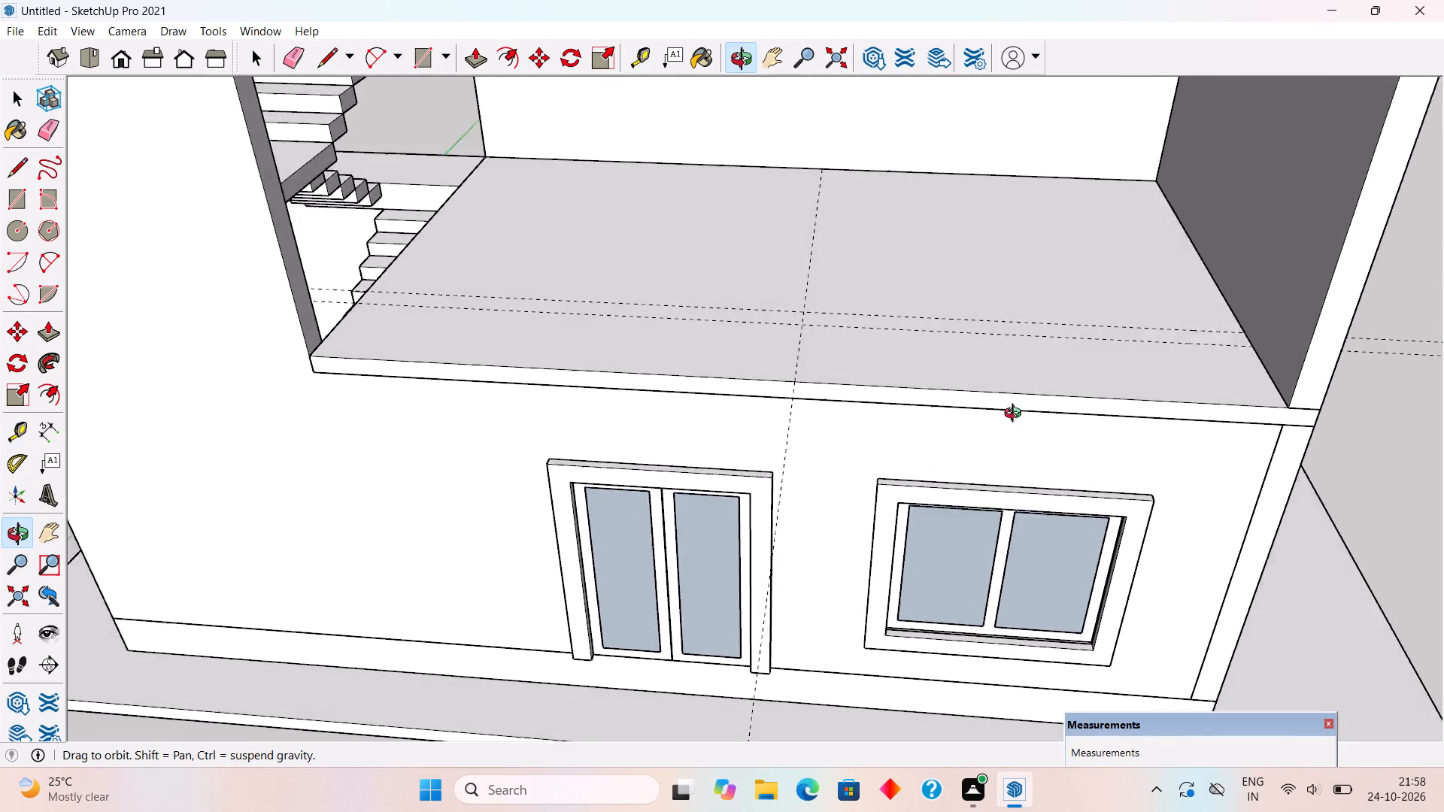
middle_click_drag(1016, 415, 1039, 554)
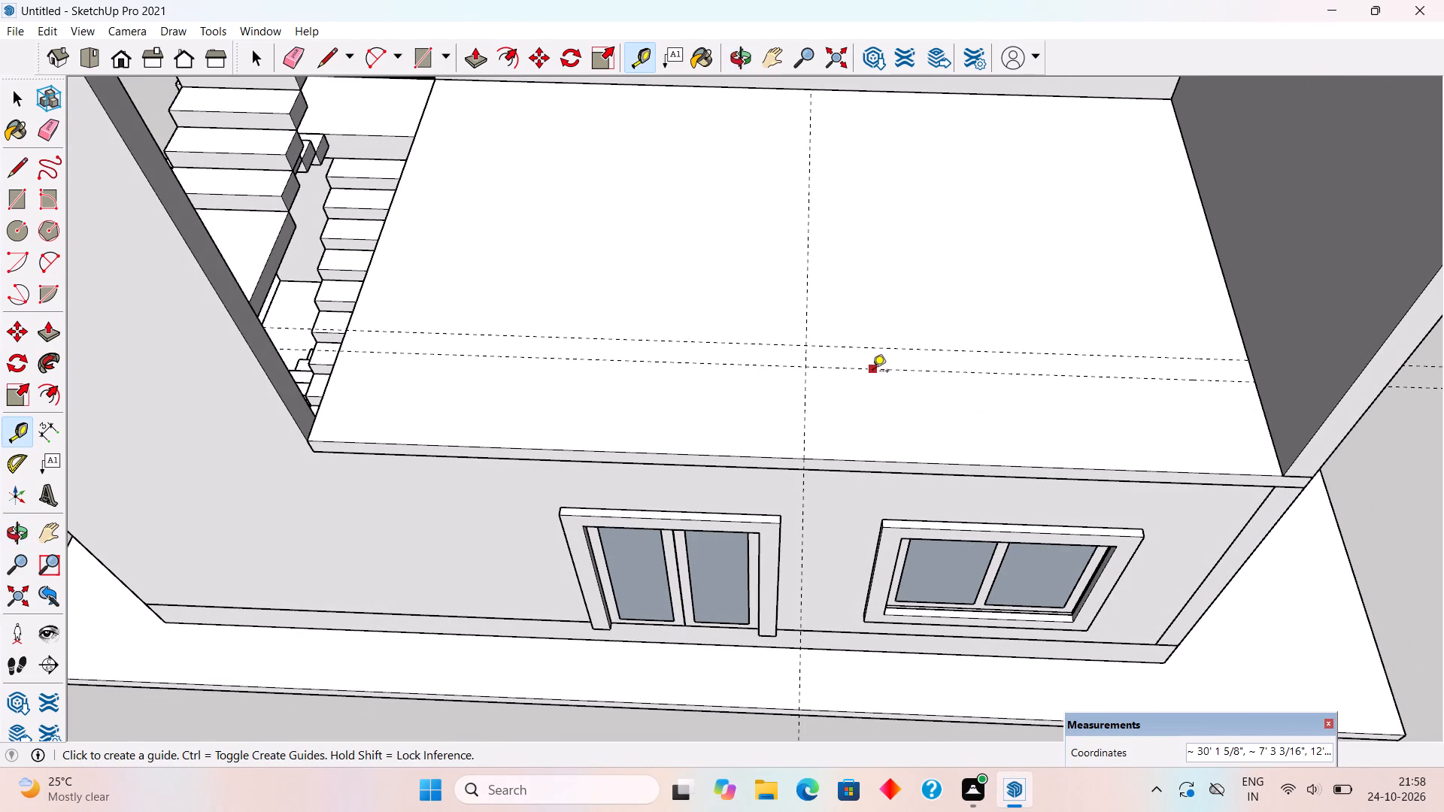
key("r")
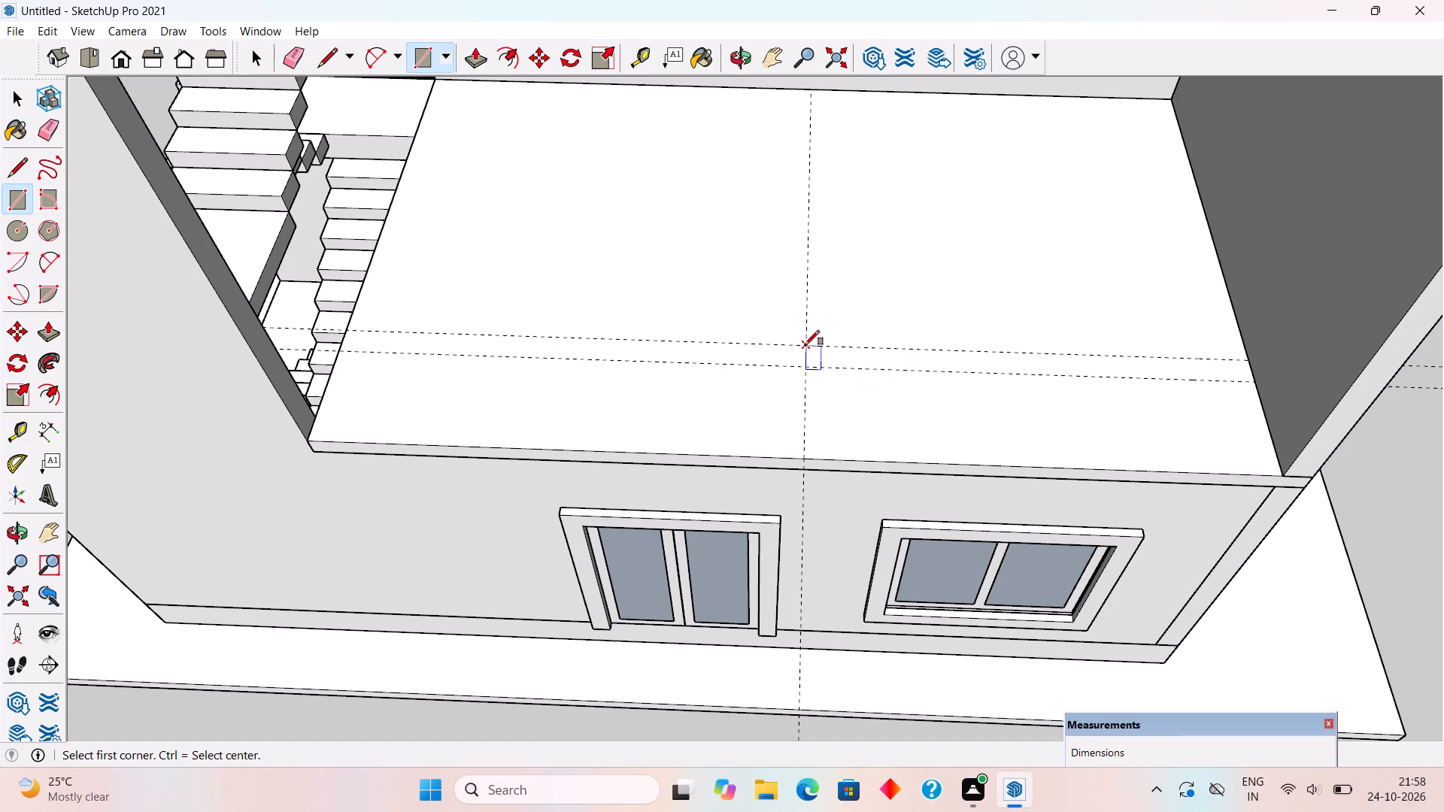
left_click(805, 345)
left_click(1253, 383)
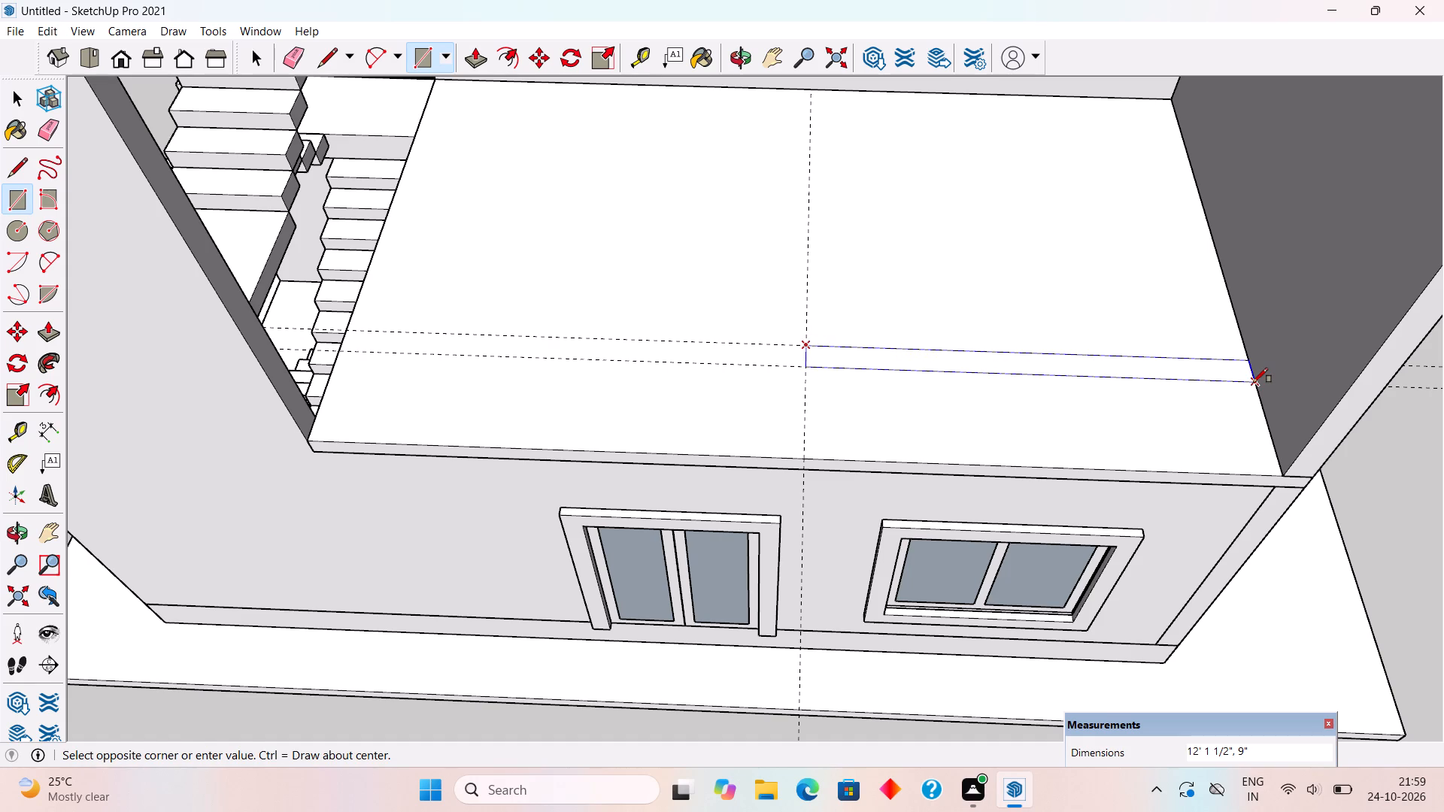
Extrude the 12' 1 1/2" by 9" strip upward by 10', matching the end wall's height.
key("p")
left_click(1234, 373)
scroll(1232, 363, "down", 7)
left_click(1358, 284)
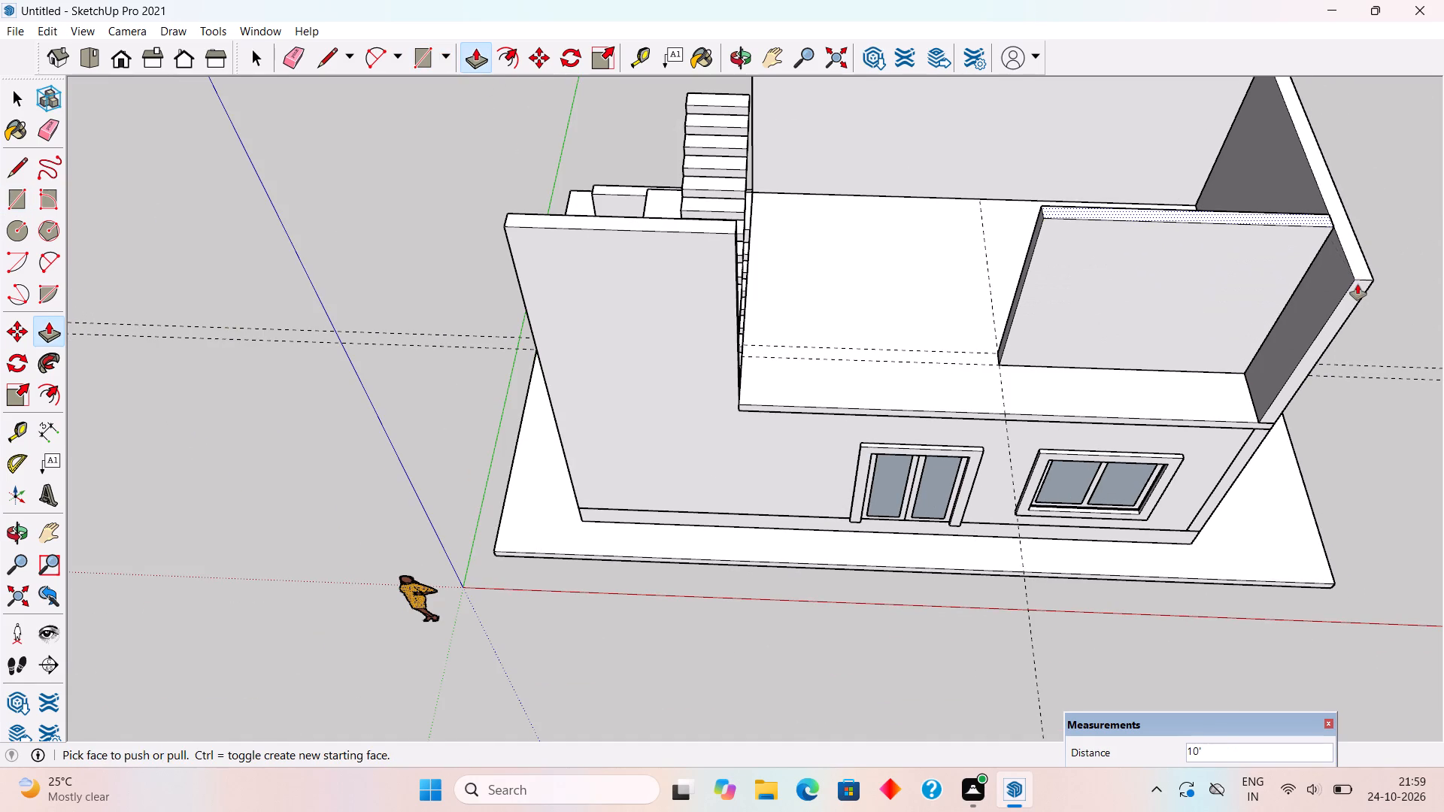
Group all the geometry of the new 12' 1 1/2" long wall.
key("space")
triple_click(1262, 271)
right_click(1262, 271)
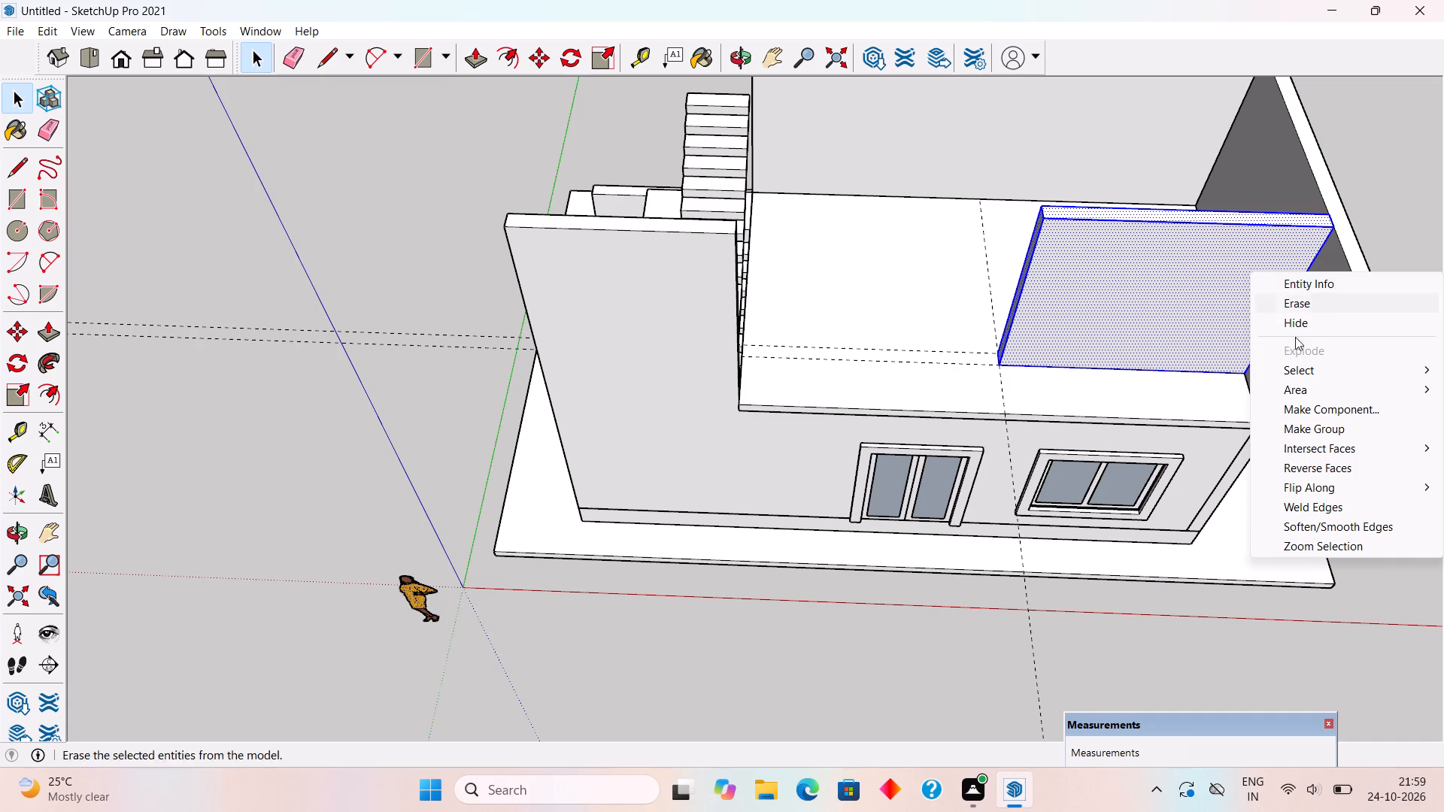
left_click(1330, 434)
Open the 12' 1 1/2" wall group for editing and select its geometry.
scroll(1084, 363, "down", 5)
scroll(870, 464, "down", 3)
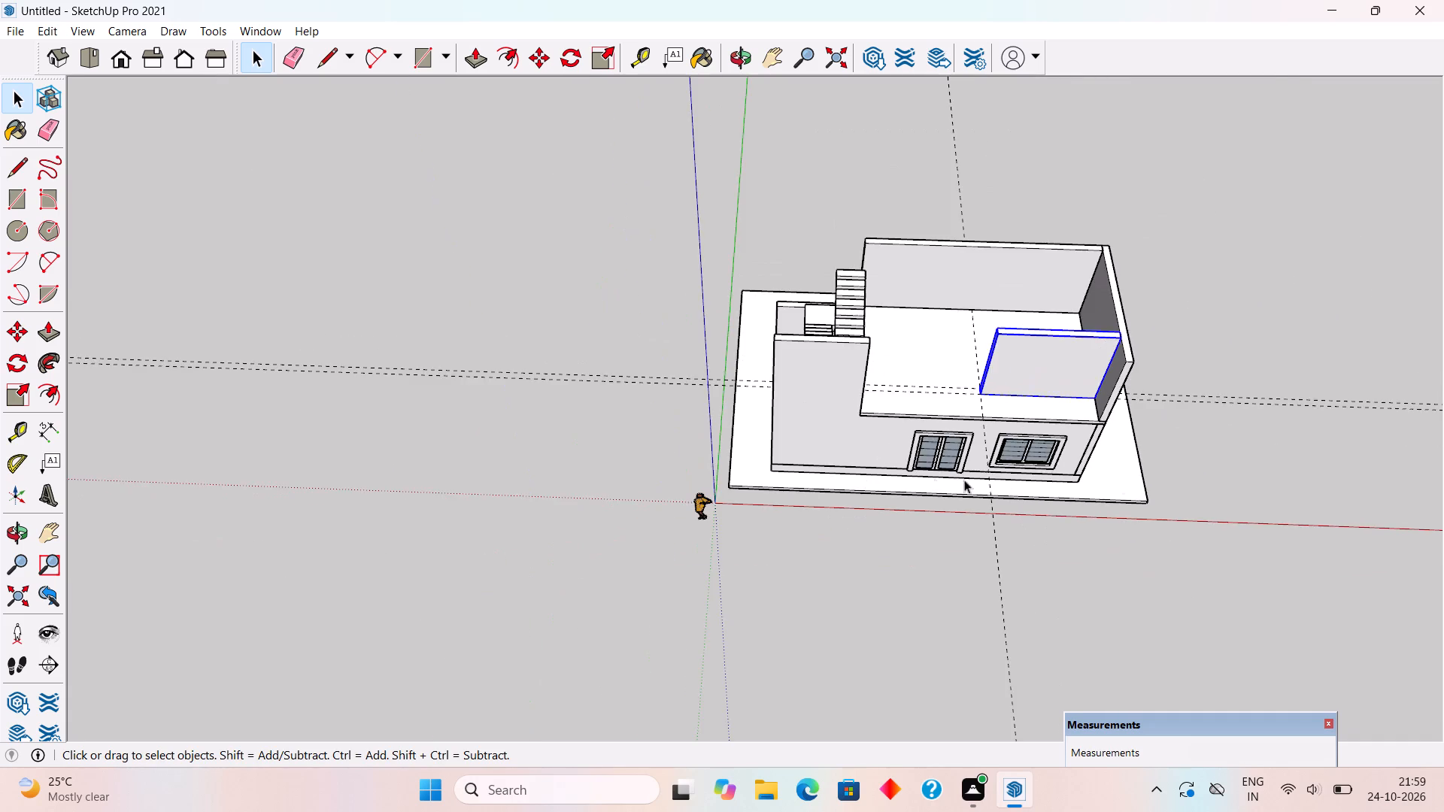
middle_click_drag(1114, 477, 984, 164)
middle_click_drag(1008, 553, 1116, 410)
scroll(1115, 308, "up", 3)
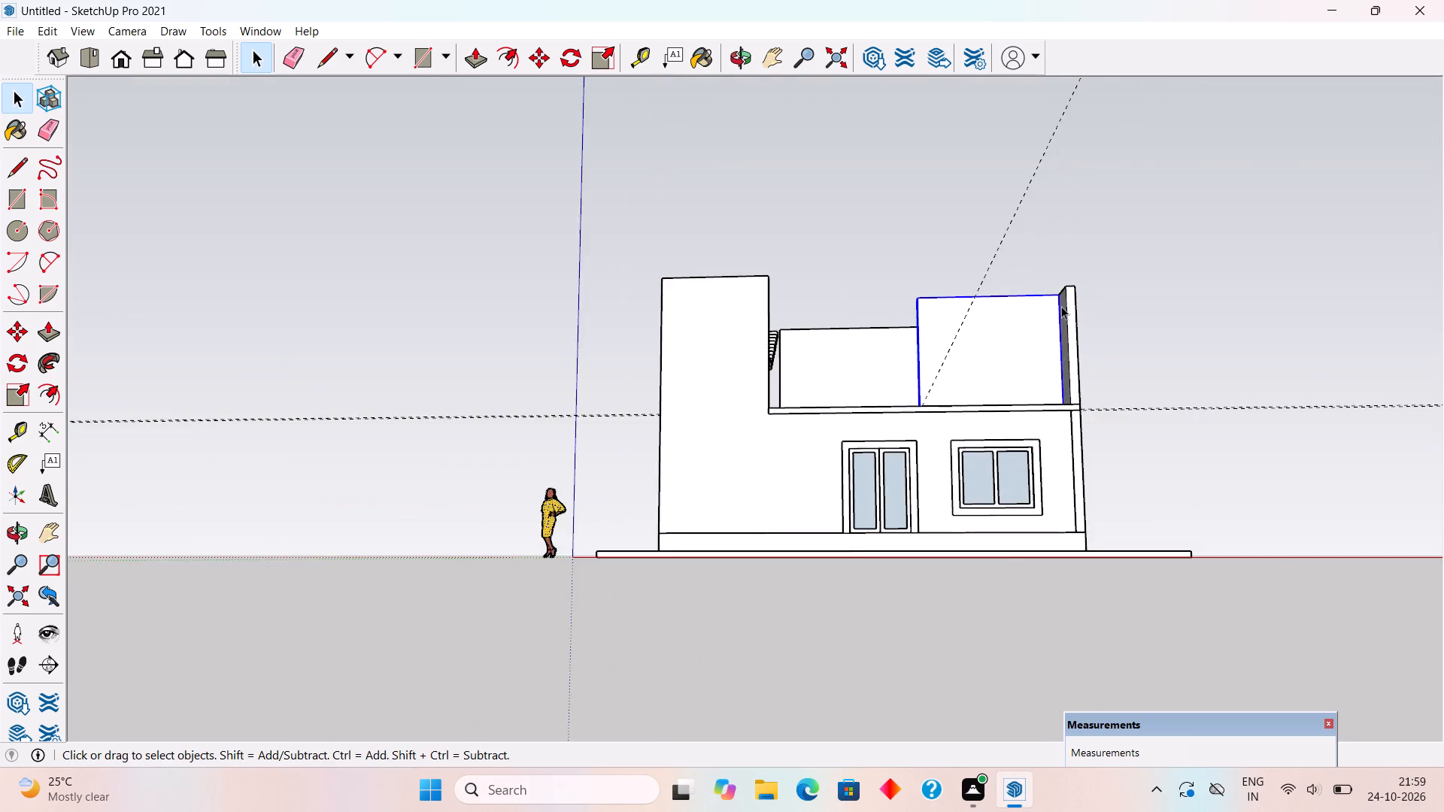
scroll(1061, 306, "up", 2)
middle_click_drag(1008, 354, 1064, 514)
scroll(1024, 353, "up", 6)
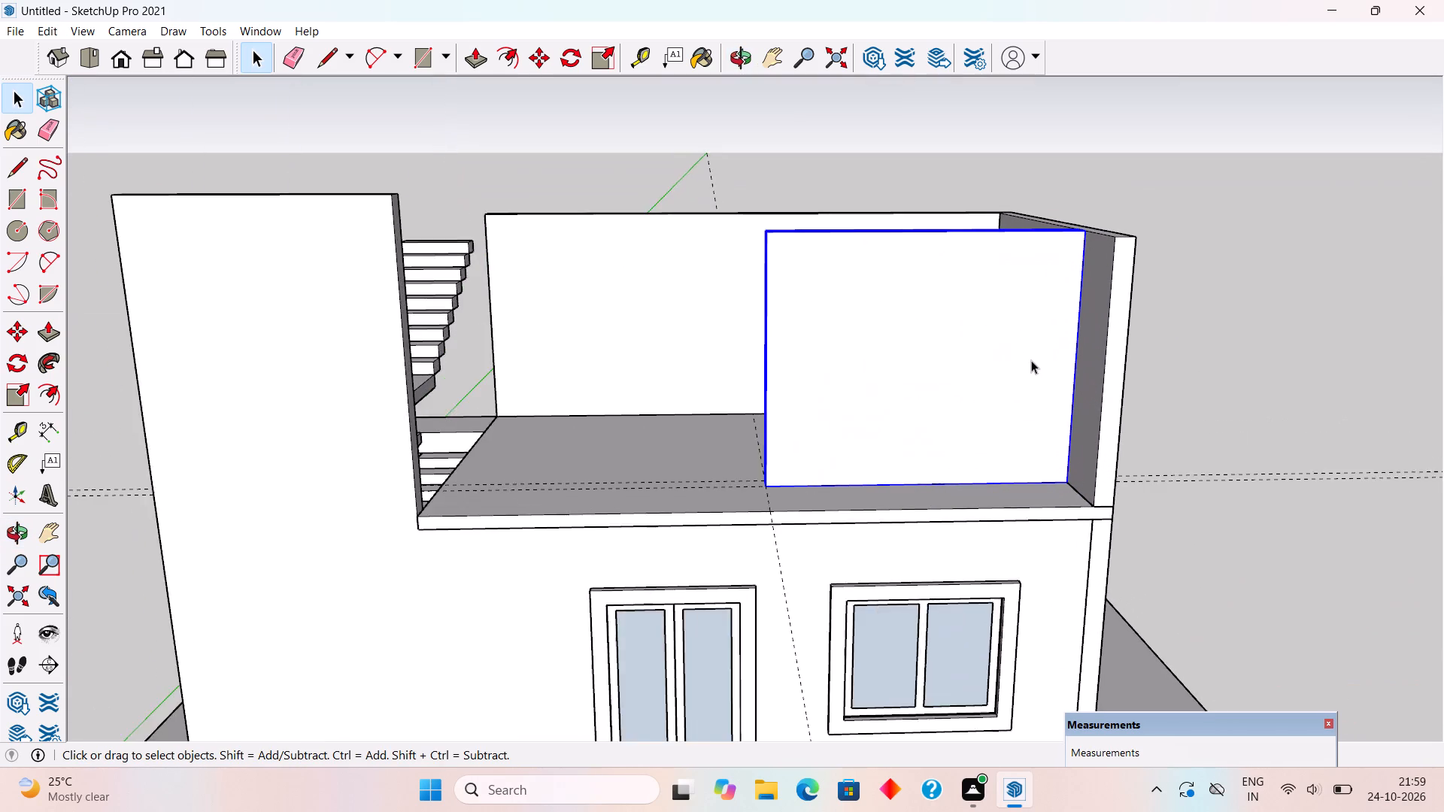
scroll(1049, 376, "up", 1)
middle_click_drag(1053, 385, 1082, 391)
scroll(1069, 330, "up", 4)
triple_click(973, 342)
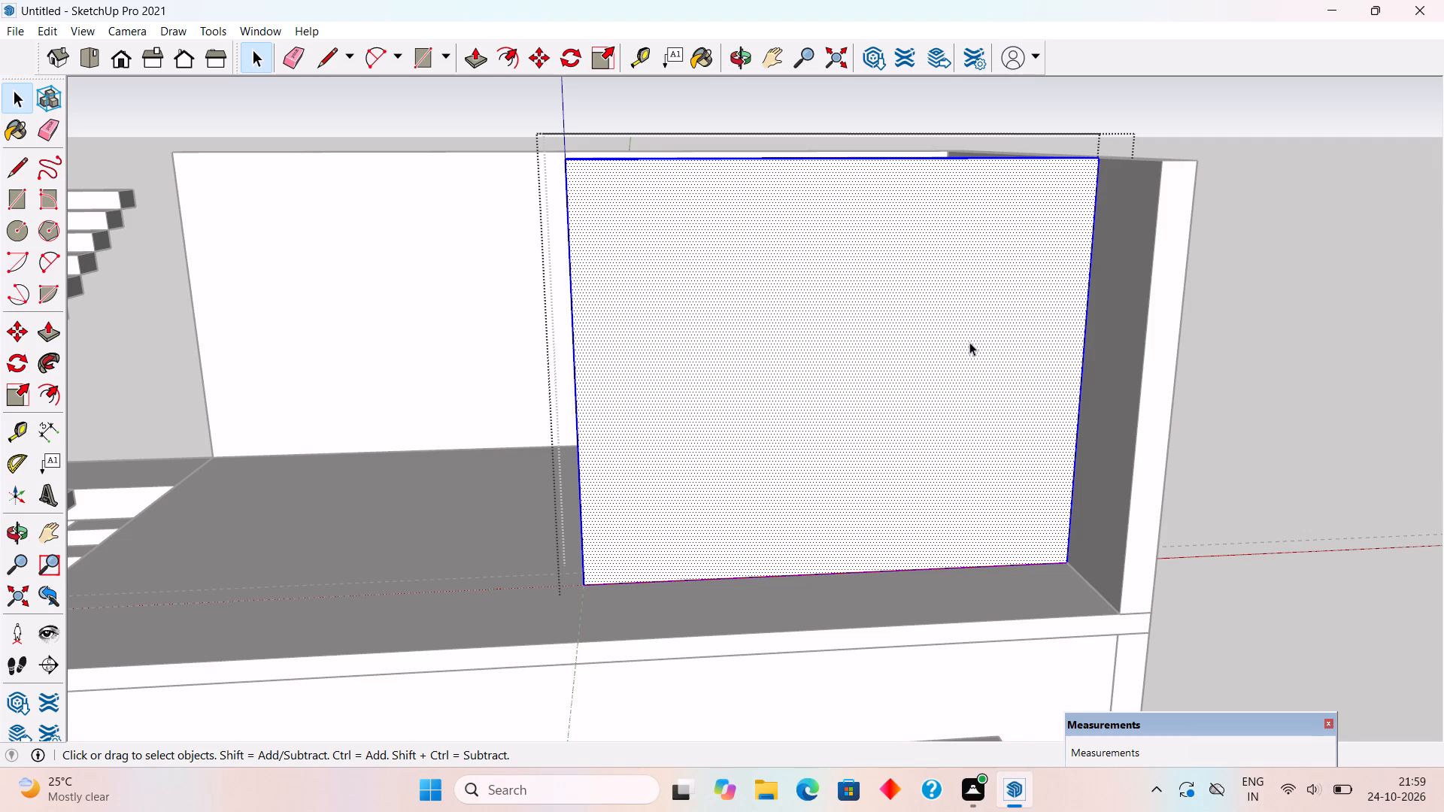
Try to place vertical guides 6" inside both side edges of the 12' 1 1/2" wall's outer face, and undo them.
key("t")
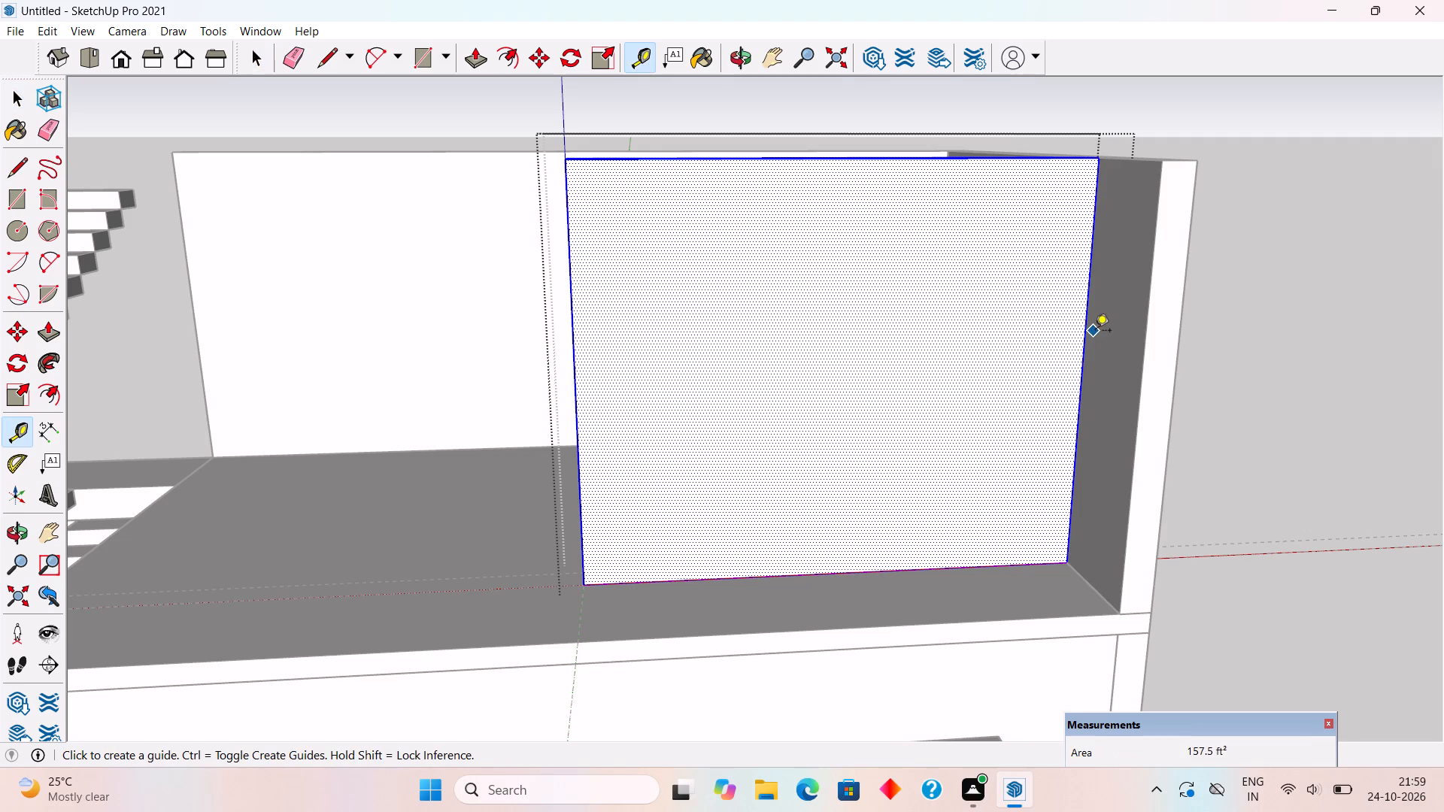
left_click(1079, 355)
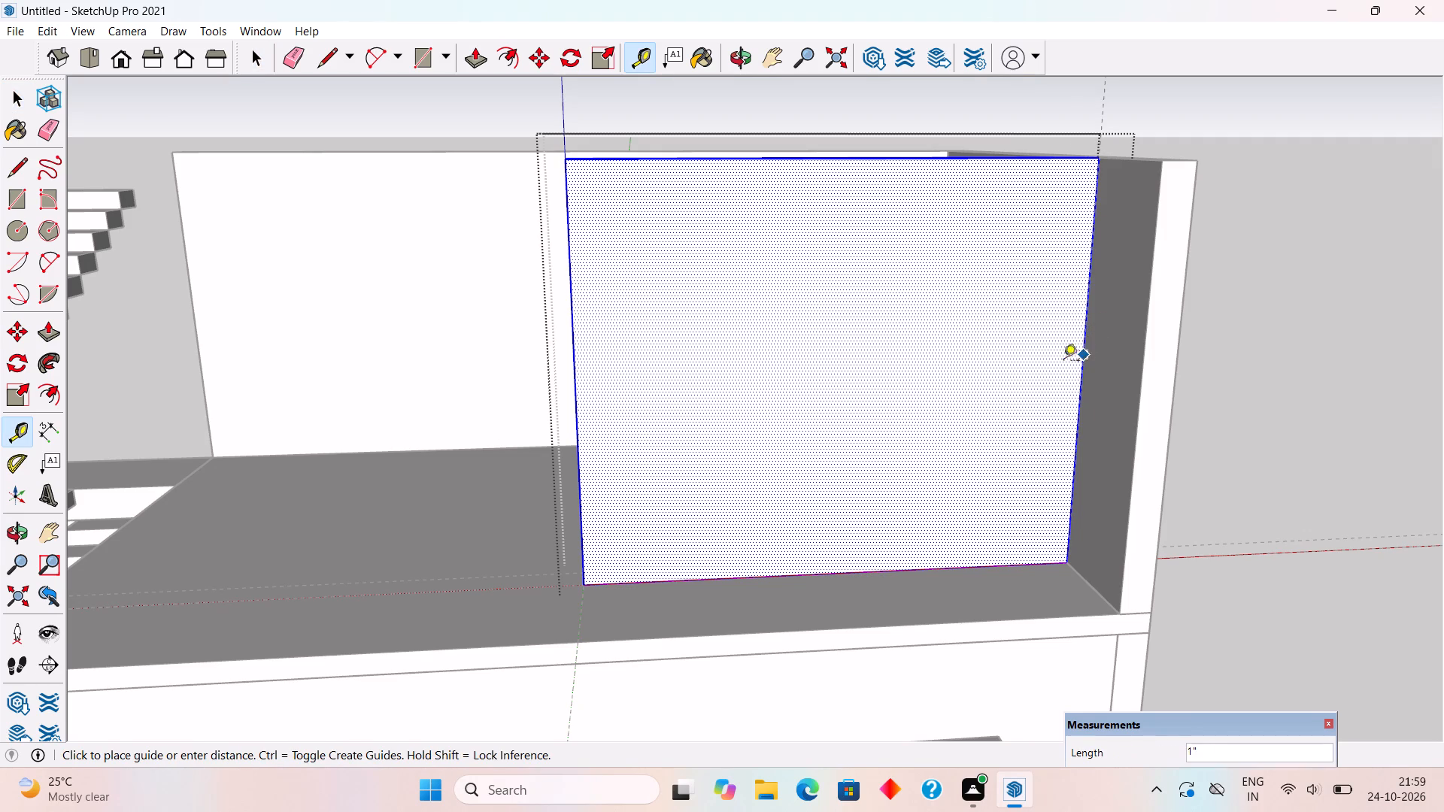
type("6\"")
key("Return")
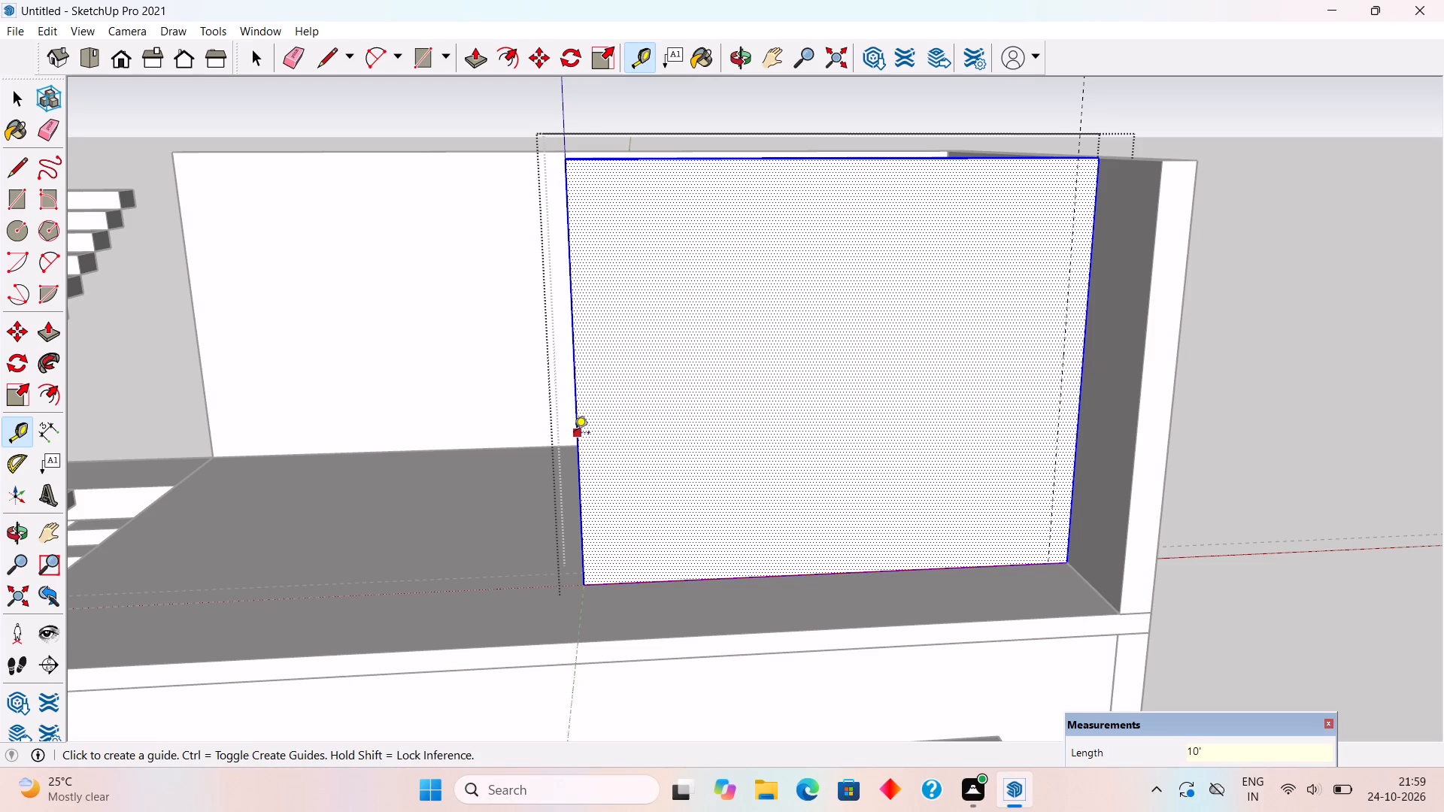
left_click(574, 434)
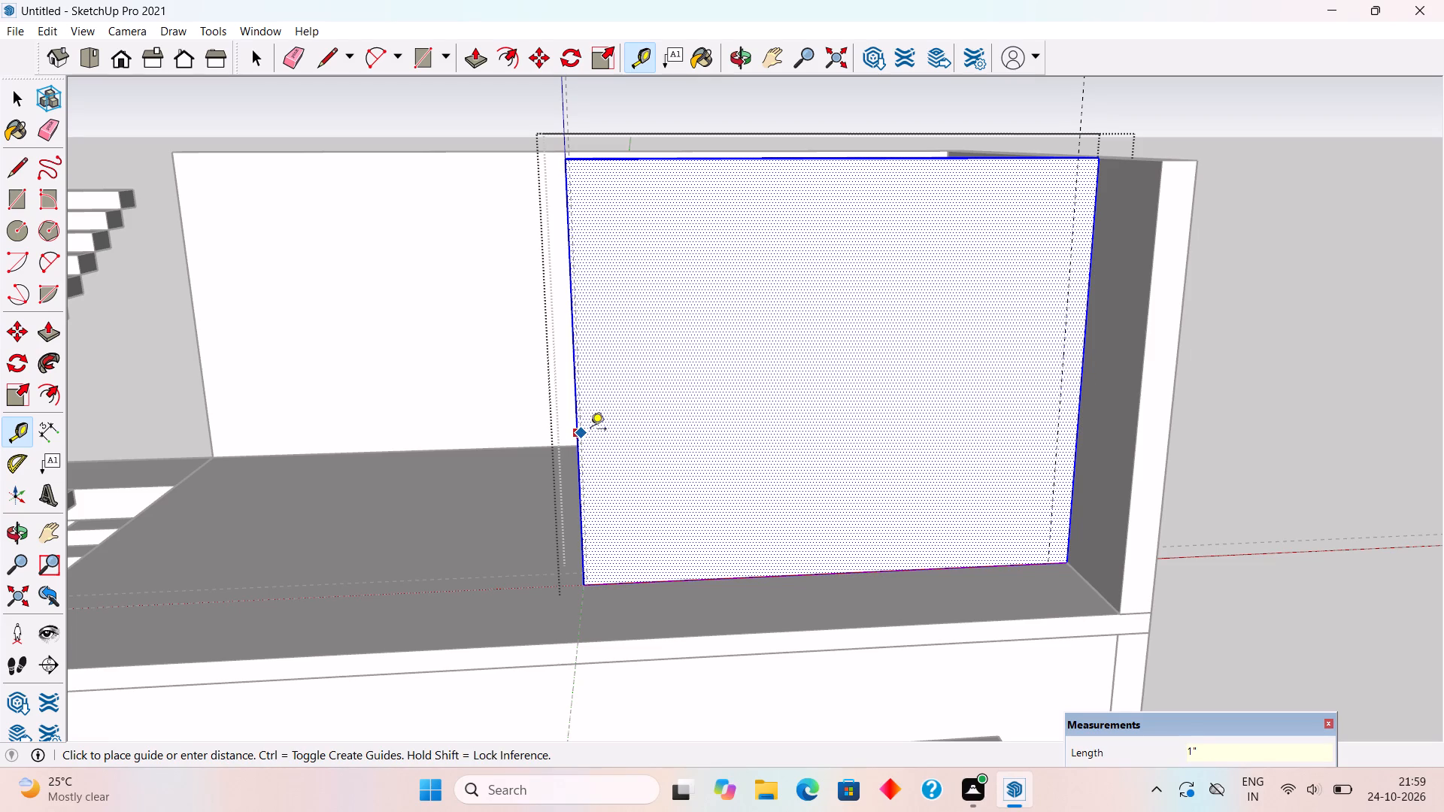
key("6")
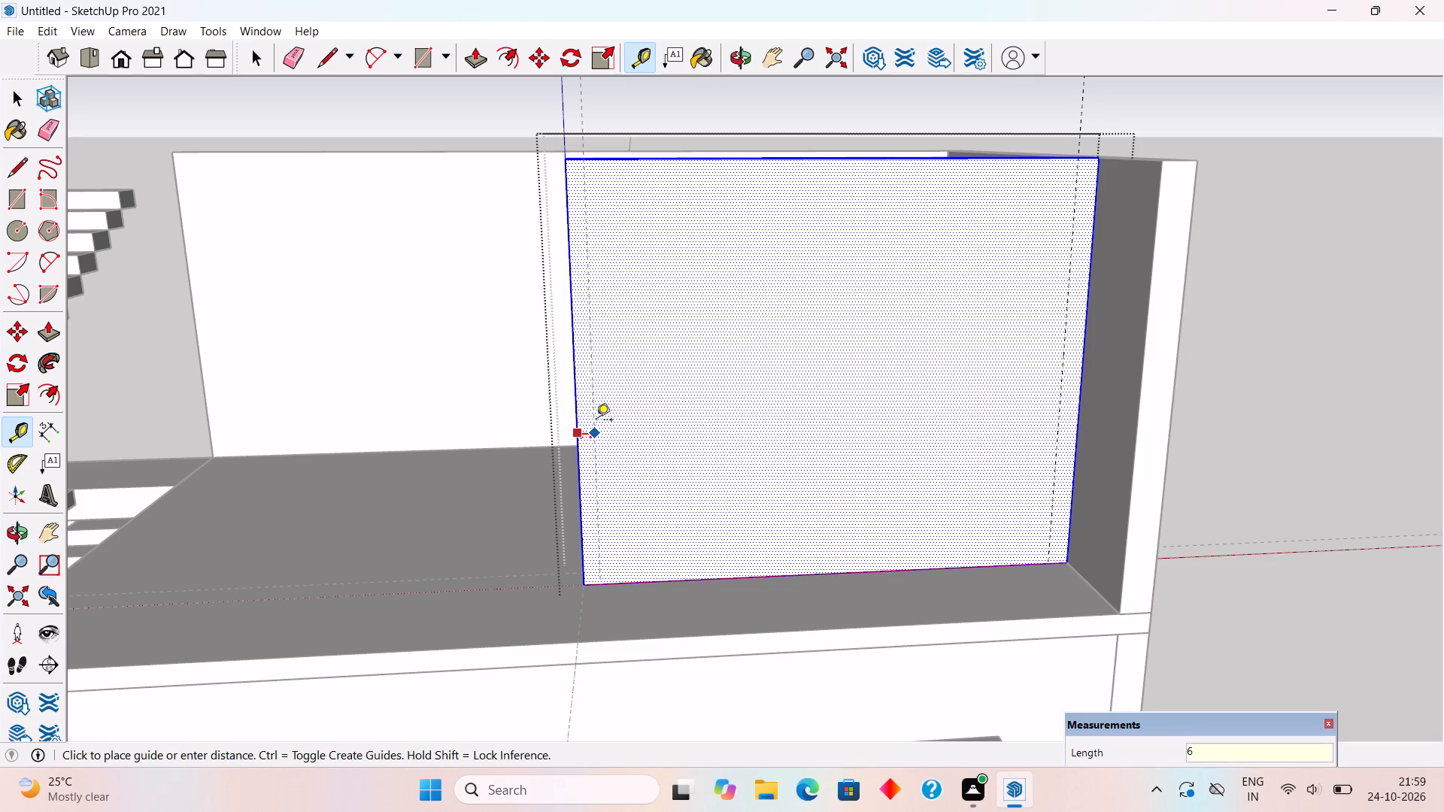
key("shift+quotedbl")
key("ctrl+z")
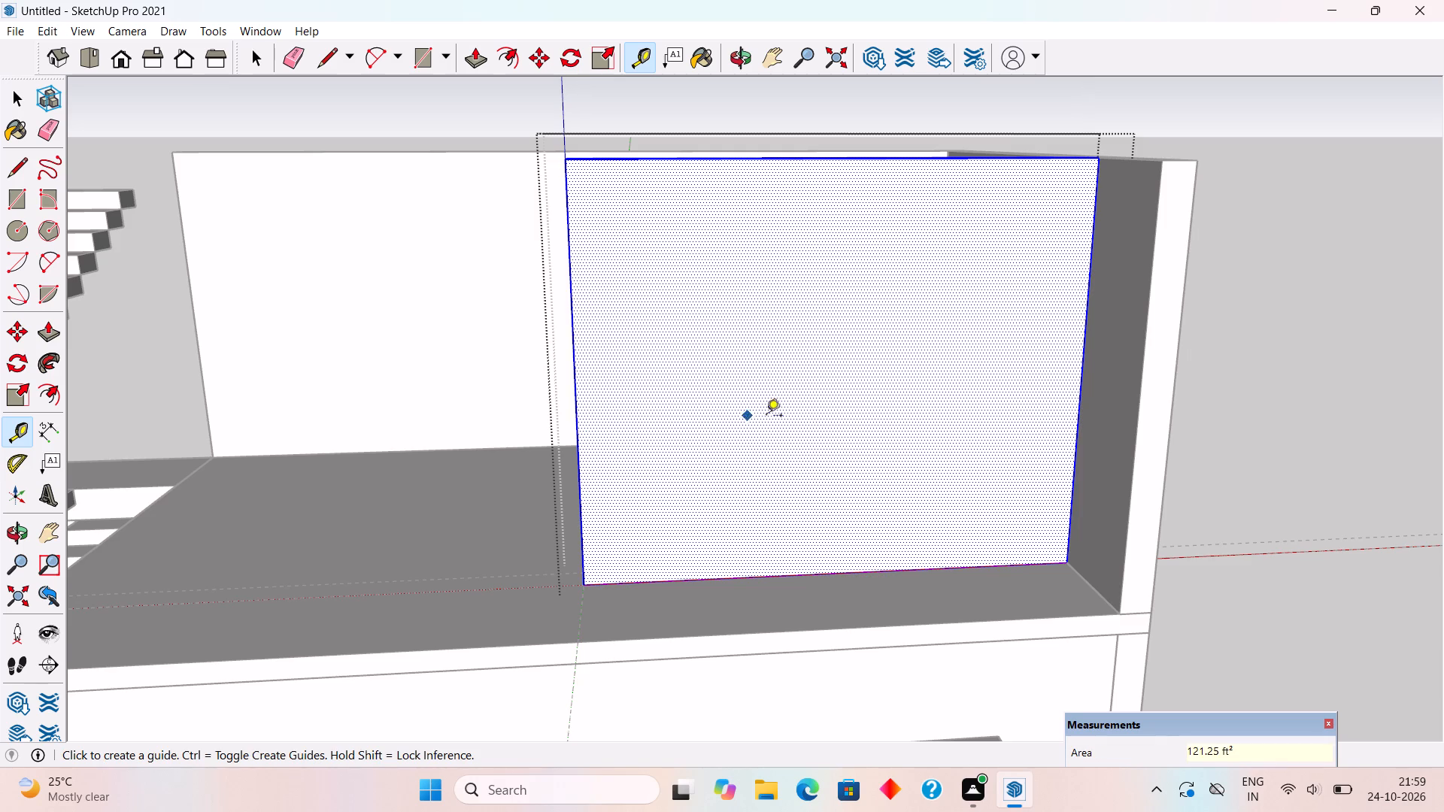
Place vertical guides 7" inside both side edges of the 12' 1 1/2" wall's outer face.
left_click(1085, 381)
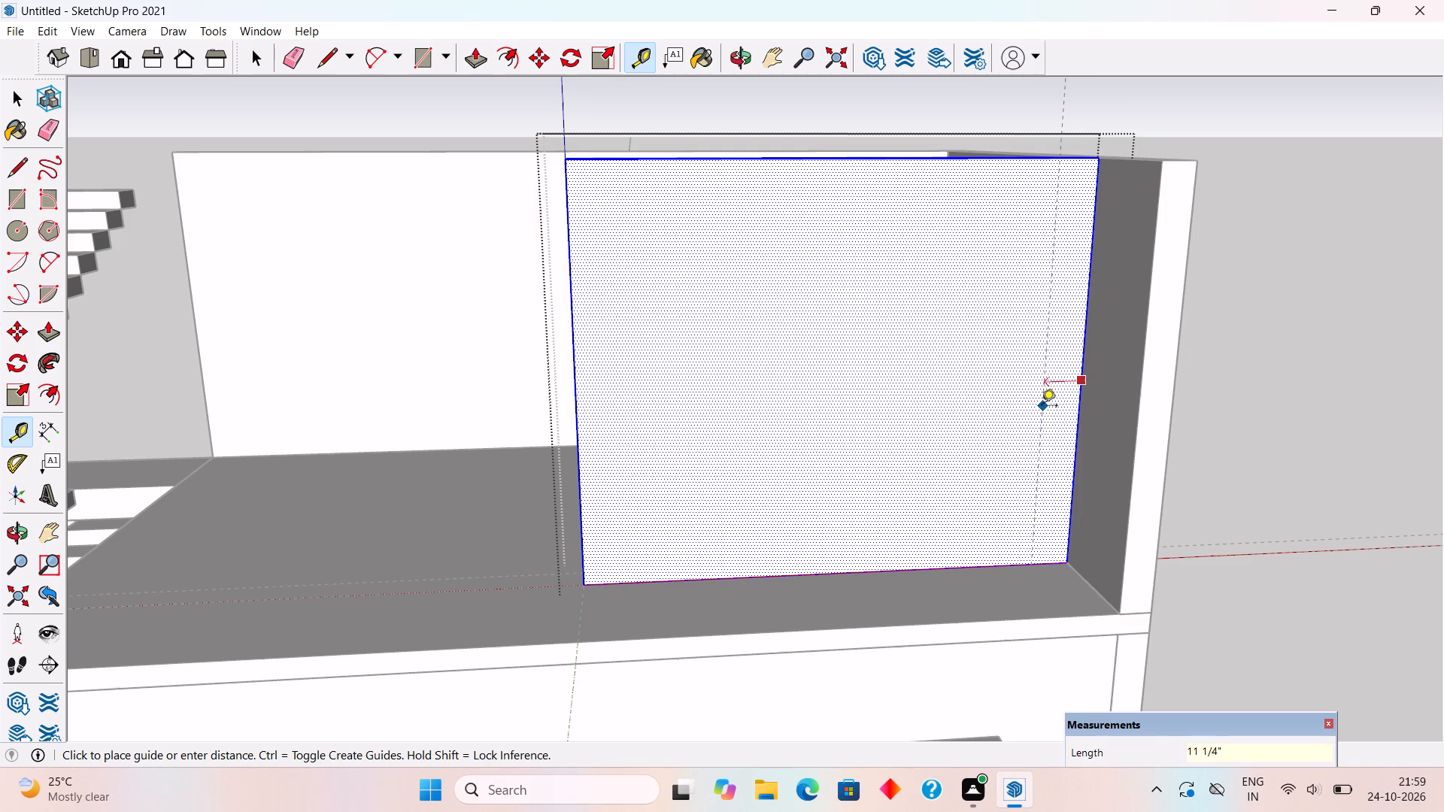
key("7")
key("shift+quotedbl")
key("Return")
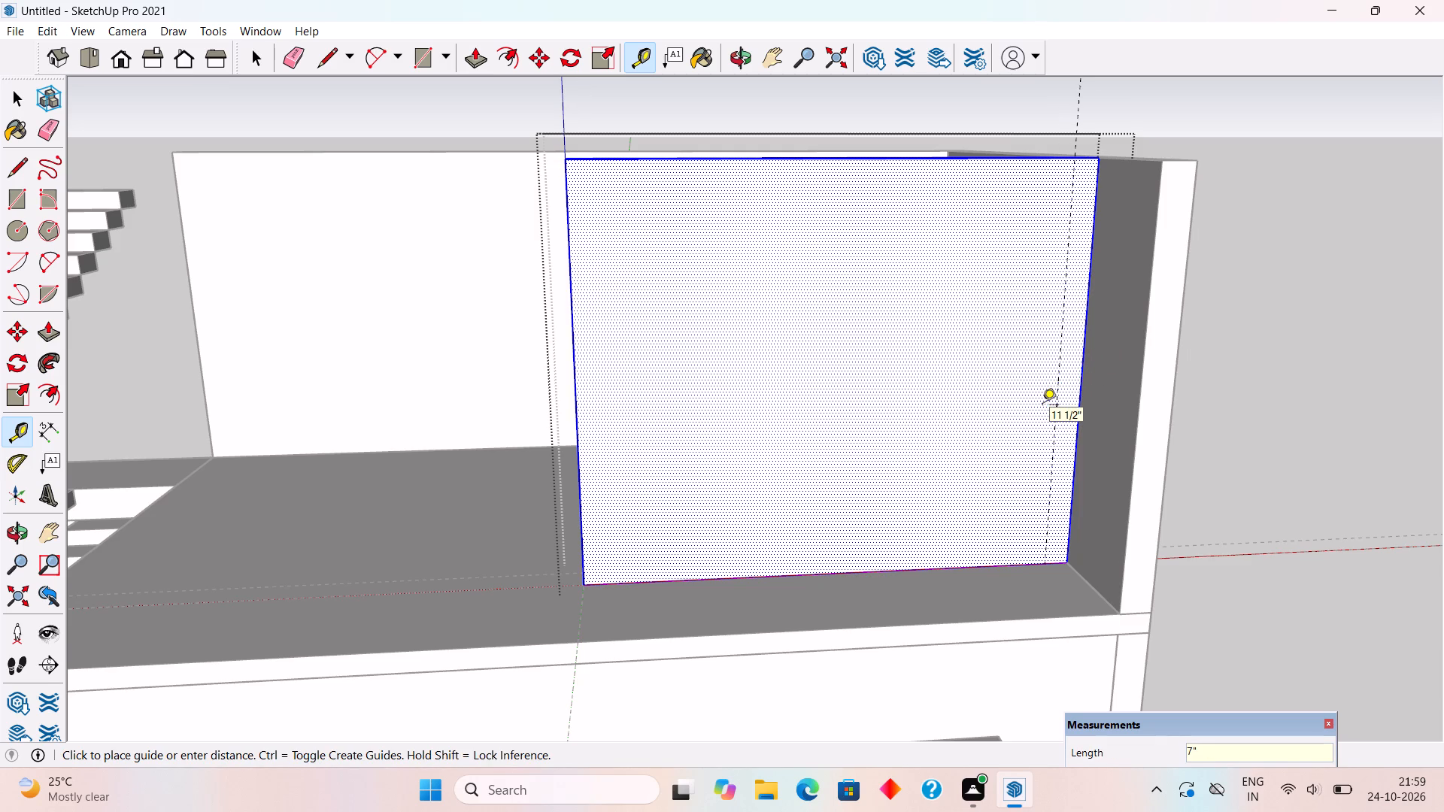
left_click(582, 439)
type("7\"")
key("Return")
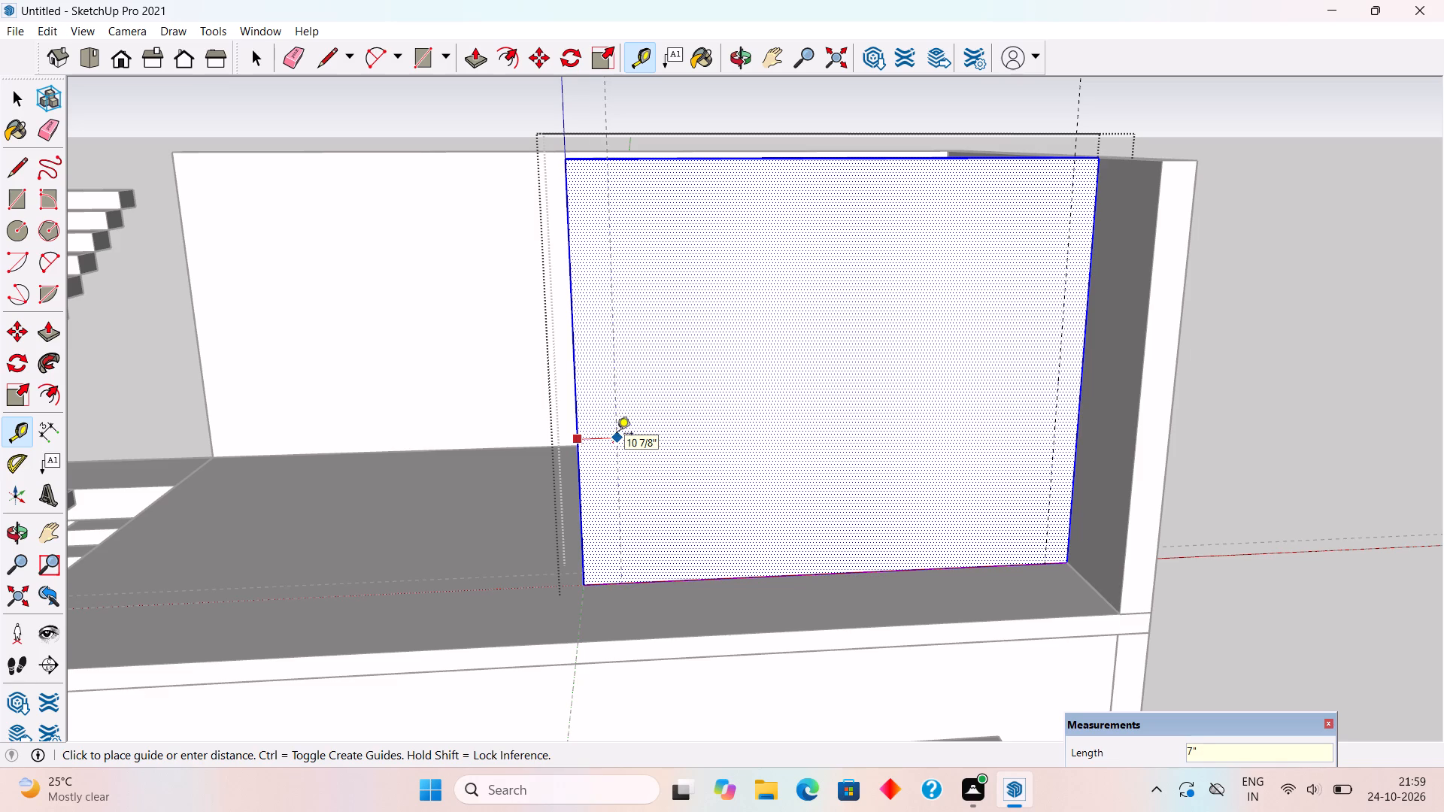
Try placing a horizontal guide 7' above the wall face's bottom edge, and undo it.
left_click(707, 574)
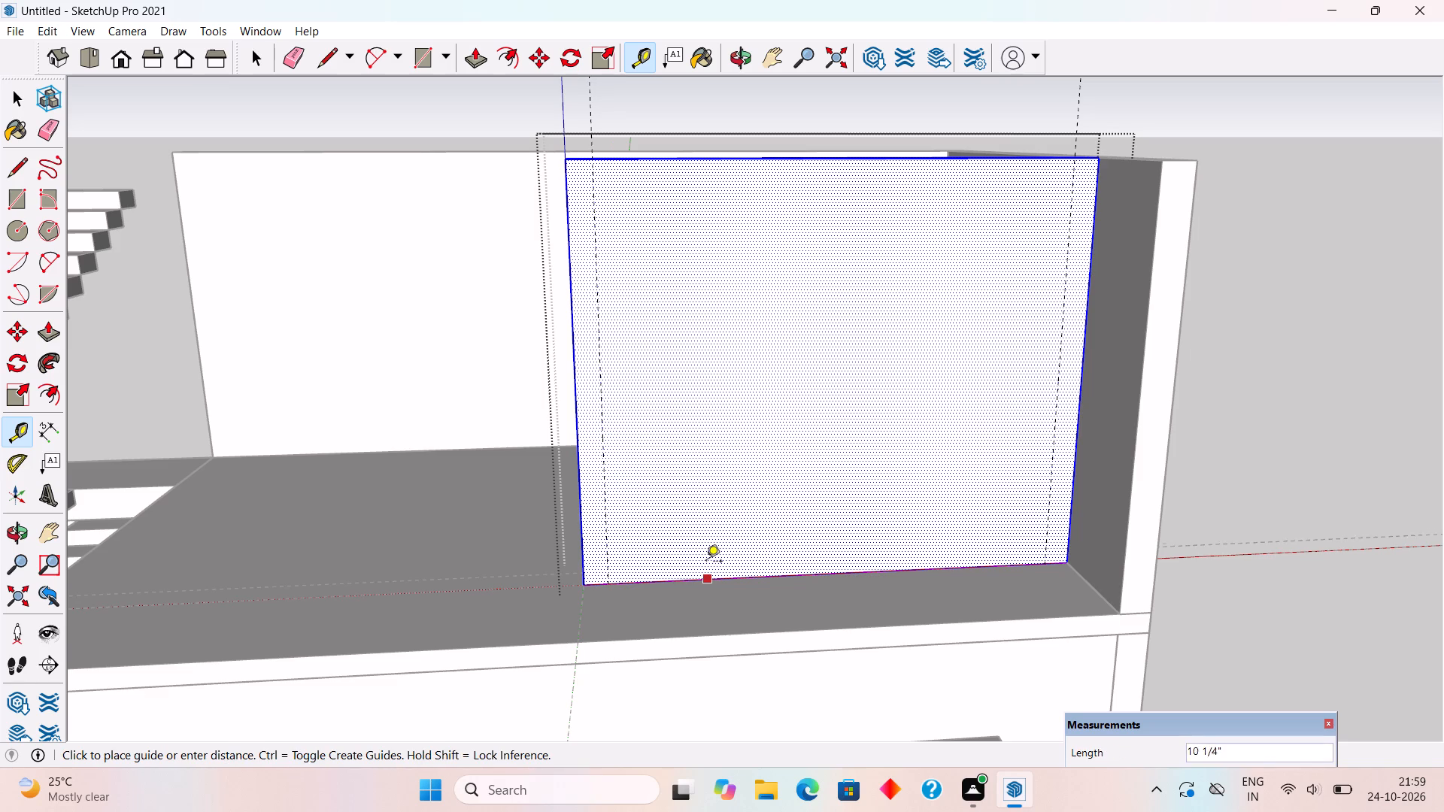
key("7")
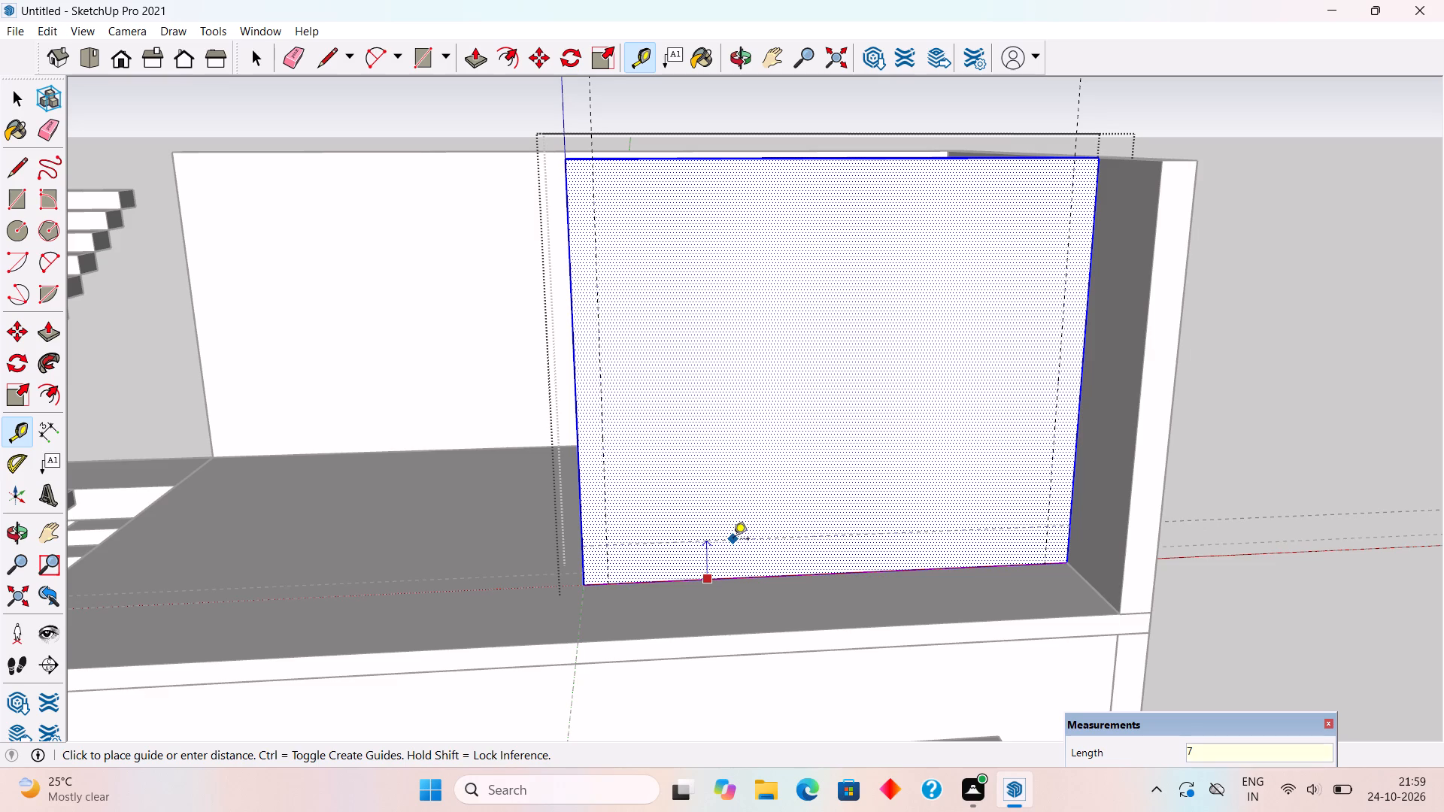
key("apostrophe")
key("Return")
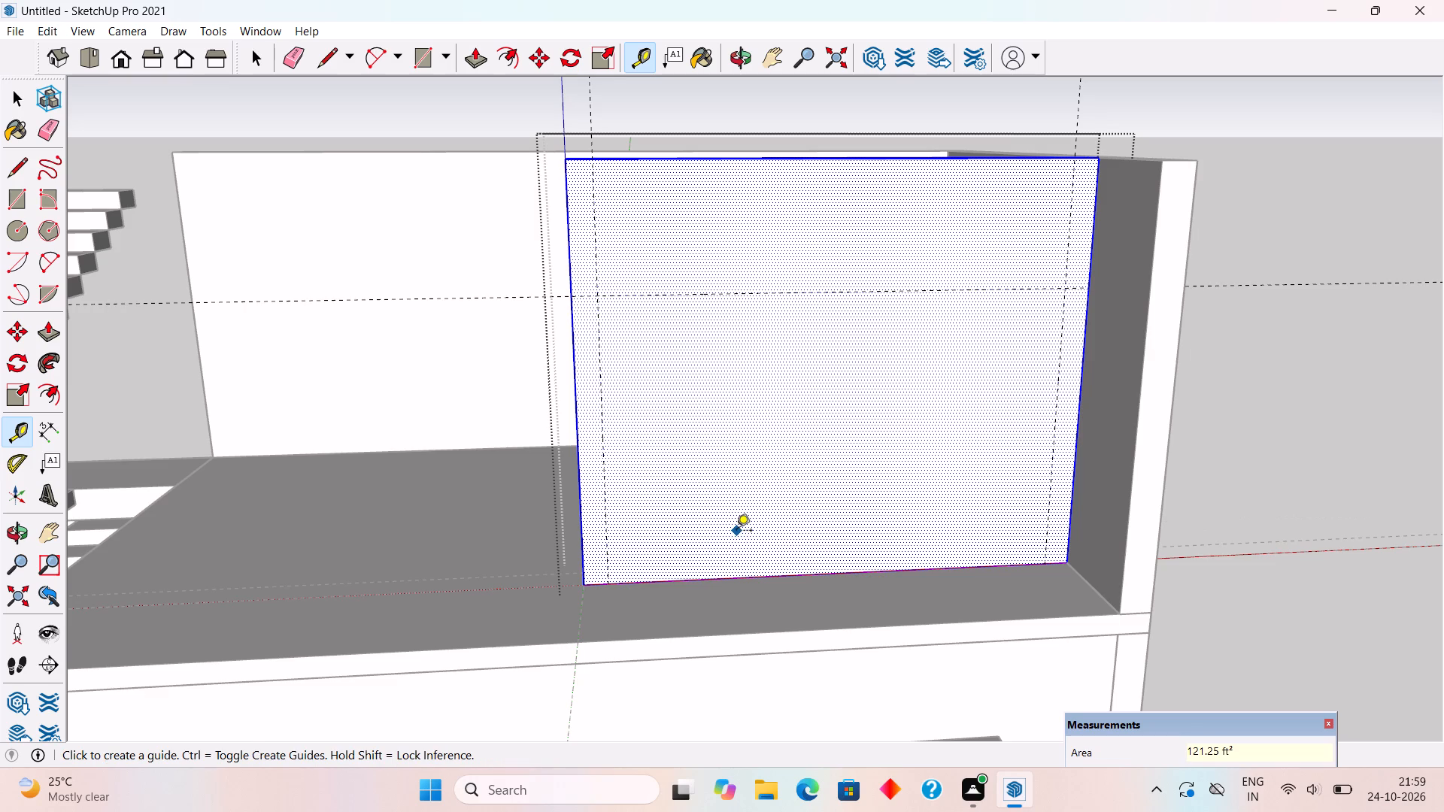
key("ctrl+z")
Place a horizontal guide 7" above the bottom edge of the 12' 1 1/2" wall's outer face.
left_click(770, 573)
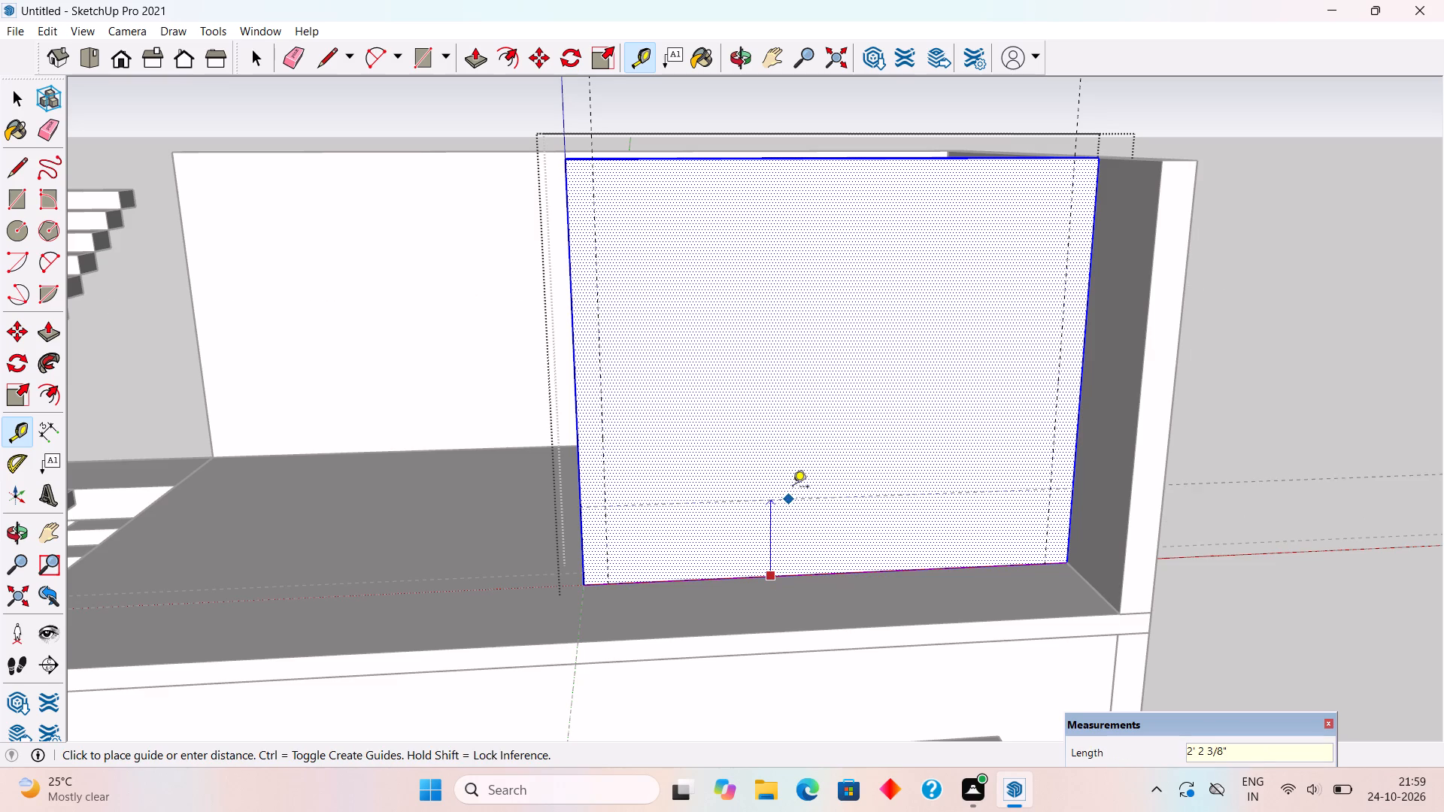
key("7")
key("shift+quotedbl")
key("Return")
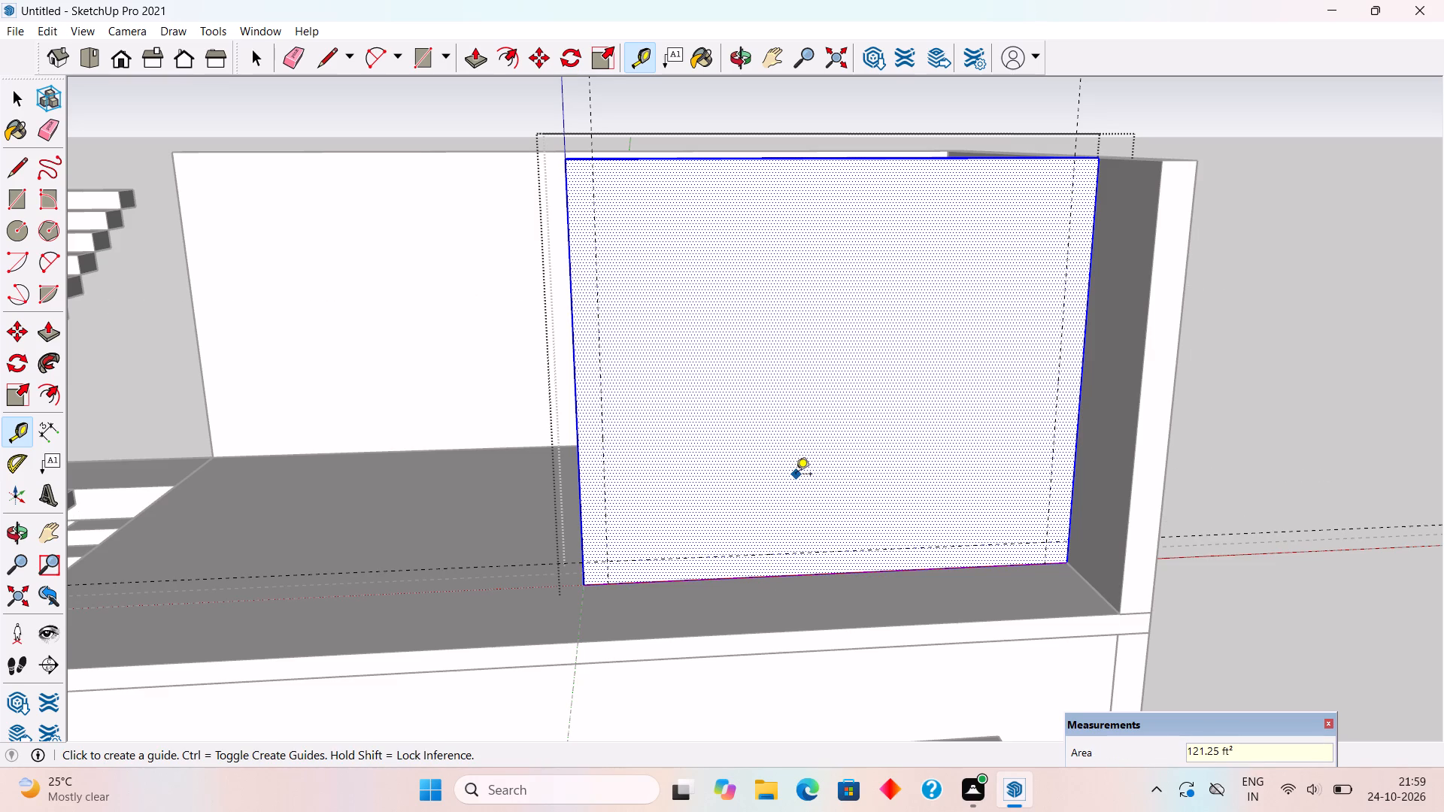
Measure the height of the ground-floor double door from its base to the underside of the frame head.
scroll(790, 317, "down", 9)
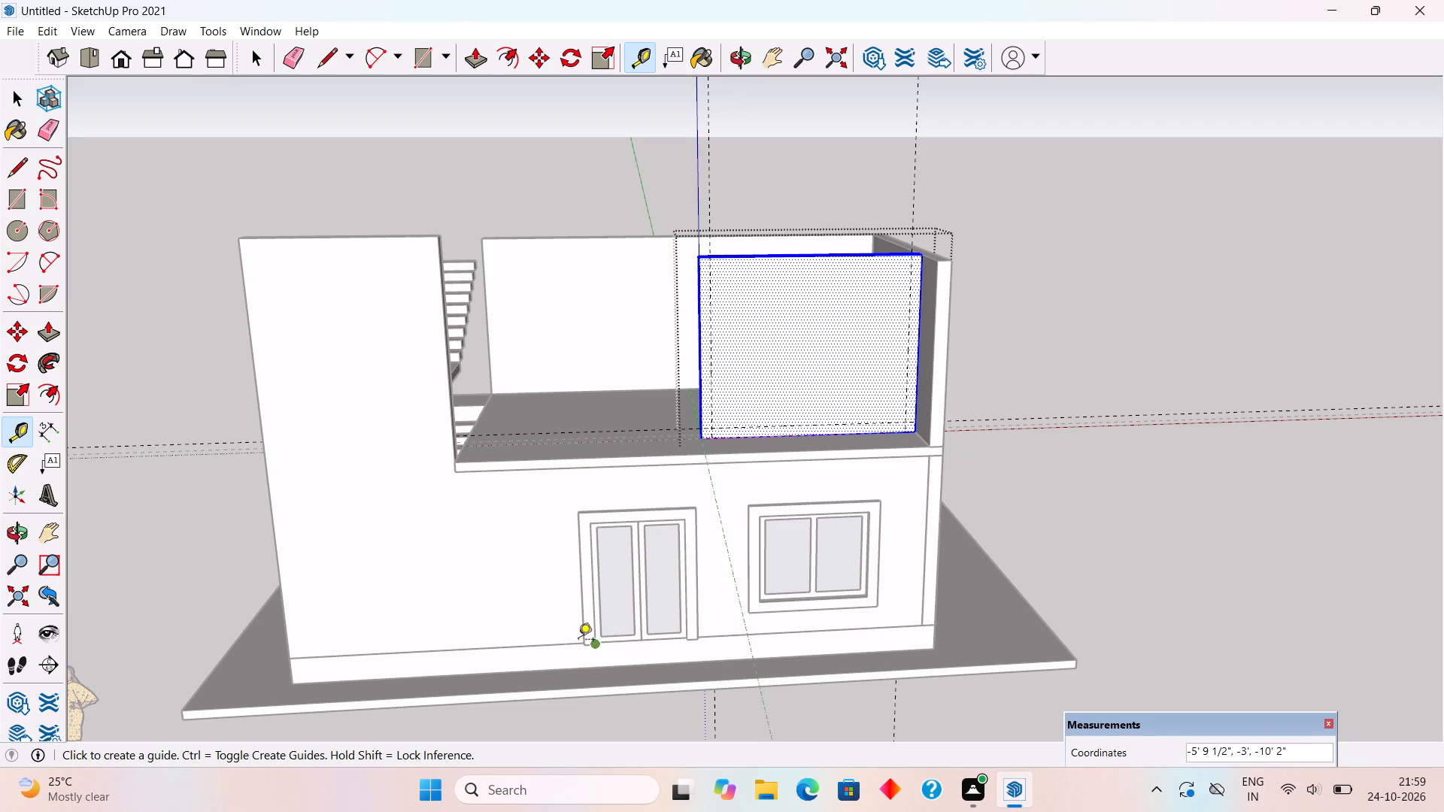
left_click(566, 644)
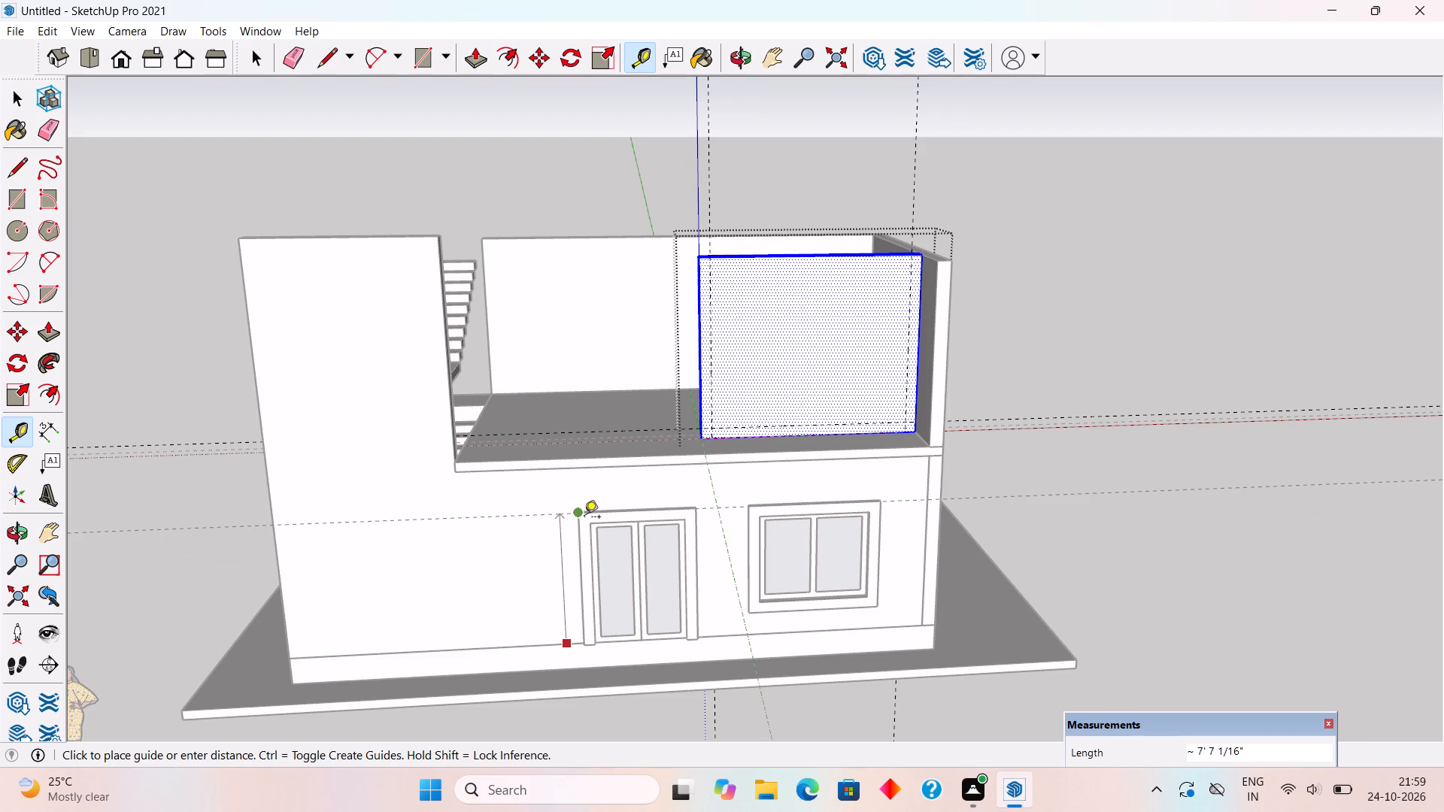
scroll(605, 540, "up", 12)
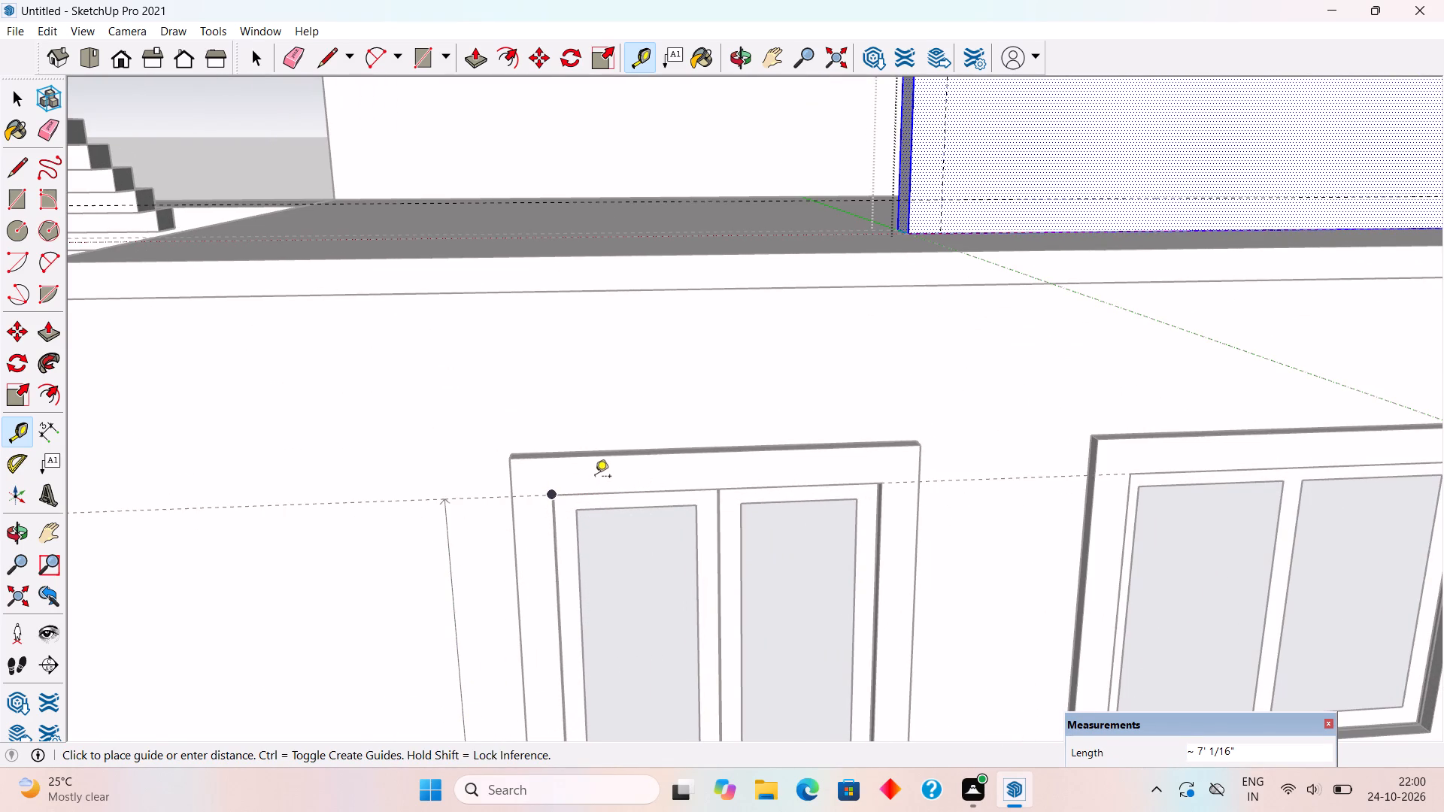
key("space")
scroll(605, 504, "down", 6)
middle_click_drag(611, 547, 597, 437)
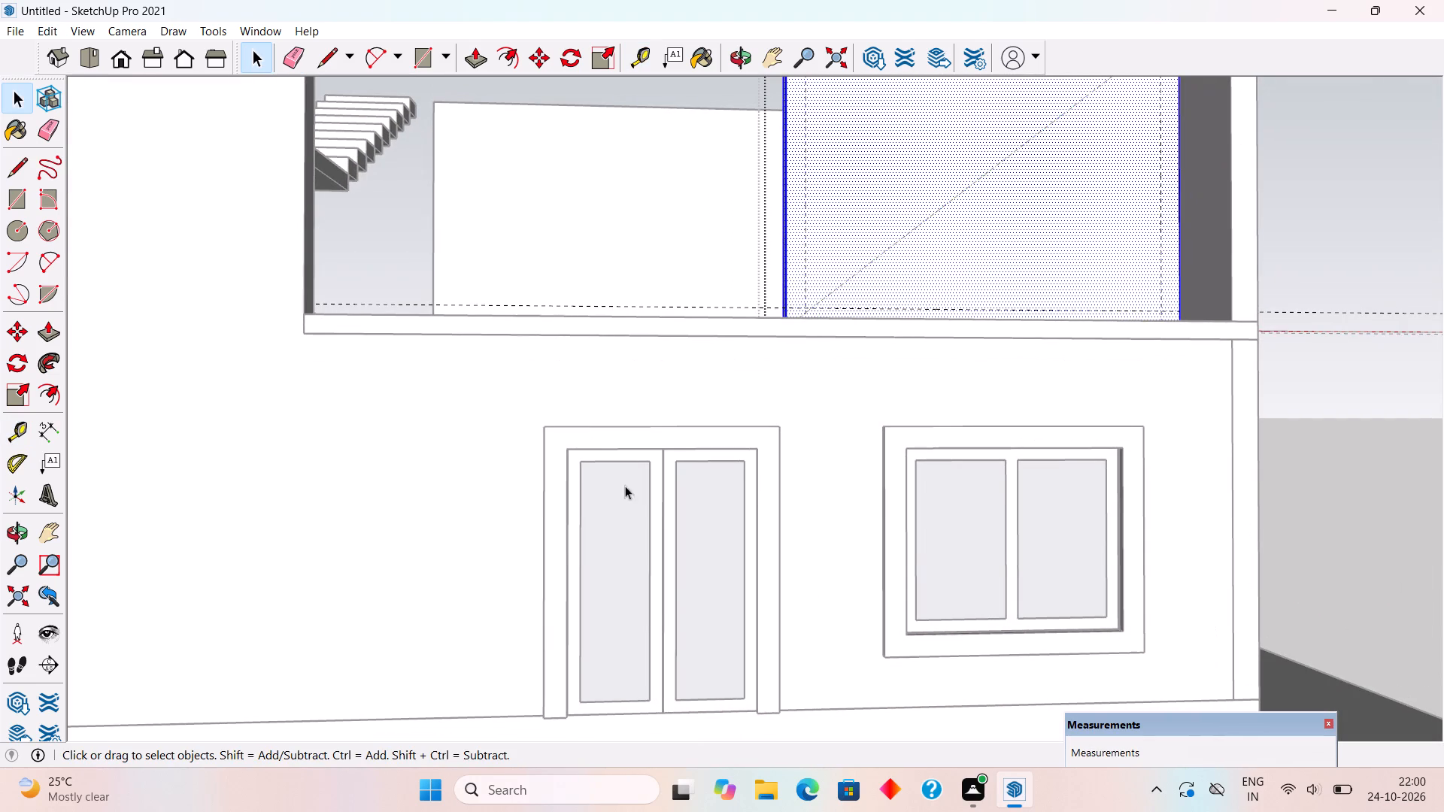
scroll(669, 508, "down", 3)
scroll(697, 673, "up", 5)
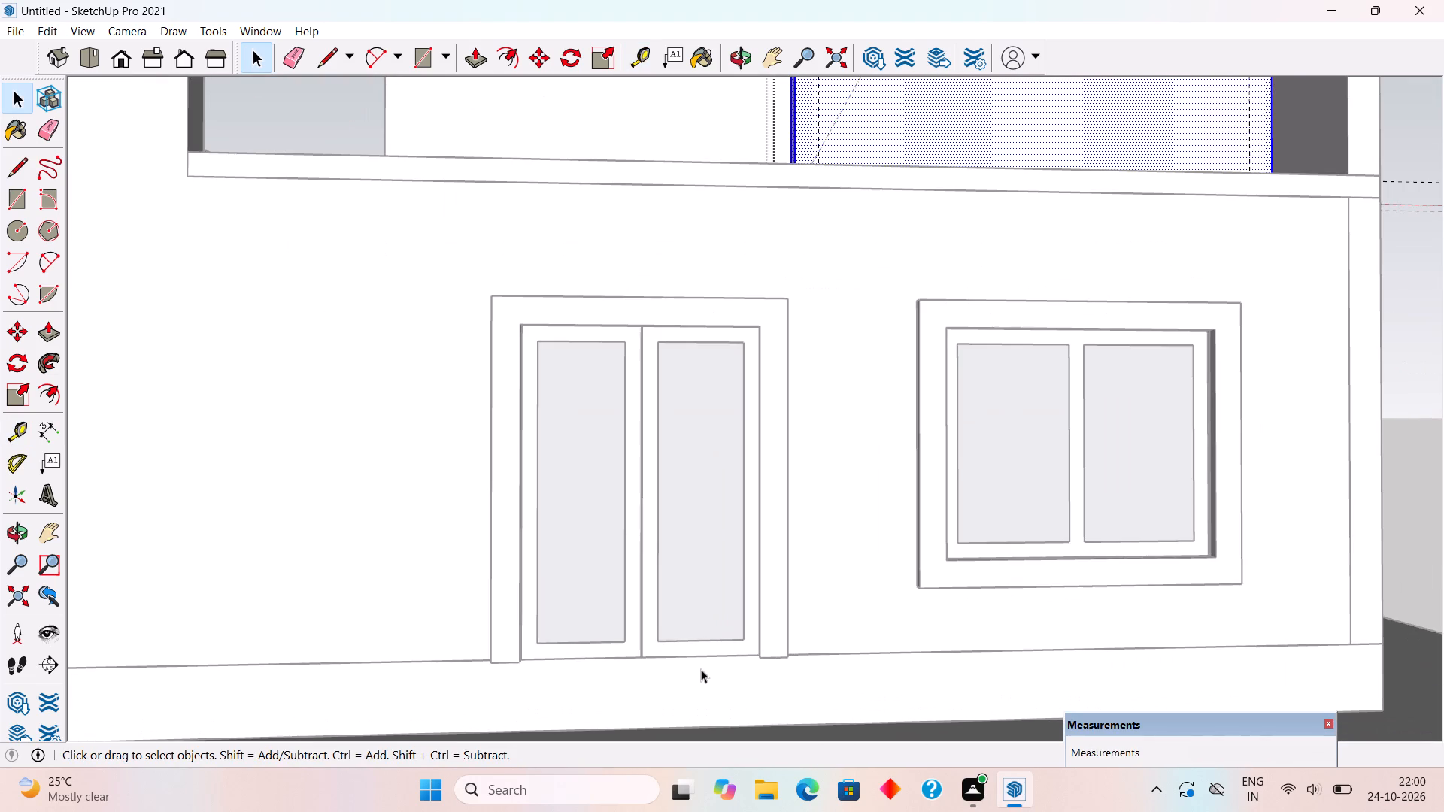
middle_click_drag(699, 617, 716, 546)
scroll(655, 303, "up", 2)
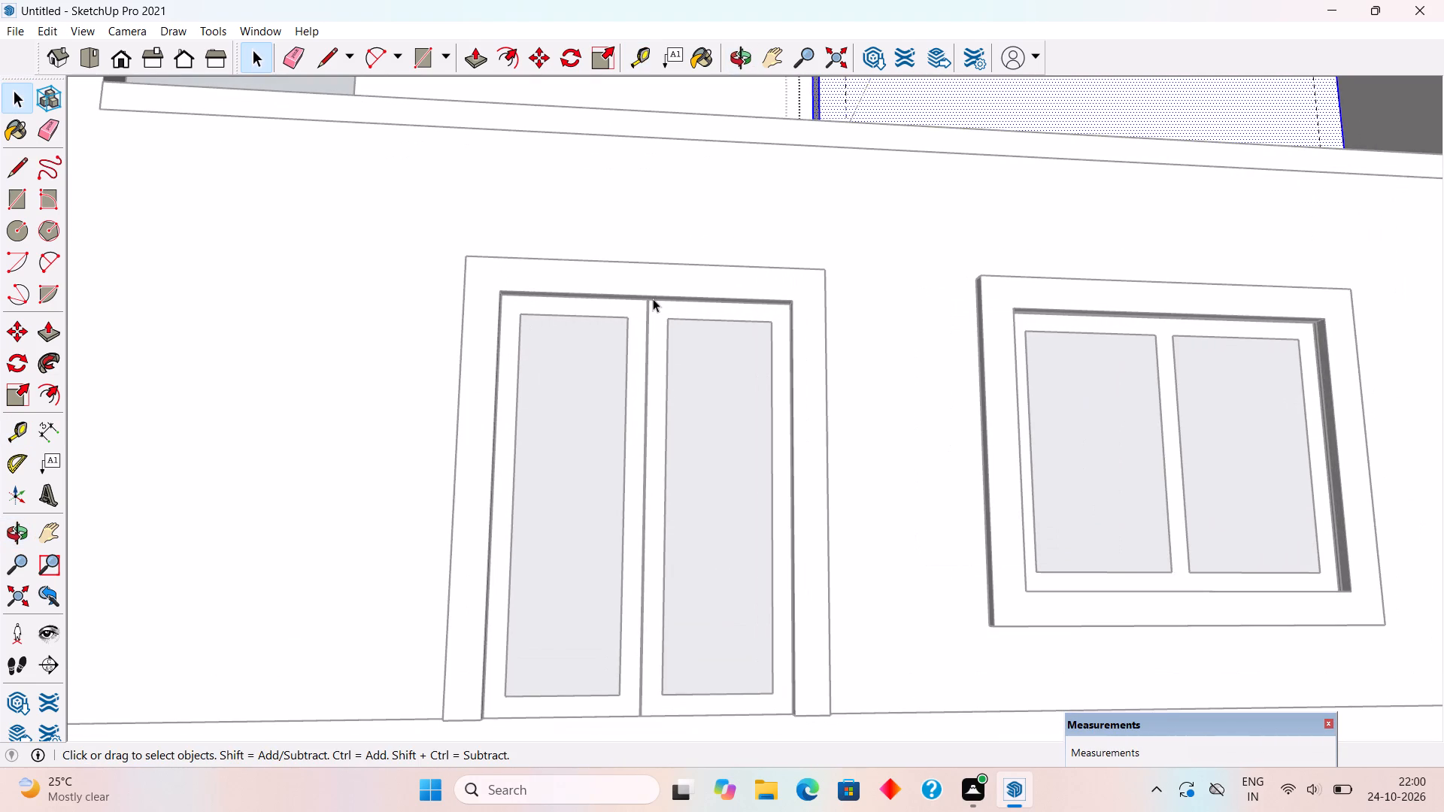
key("t")
left_click(761, 711)
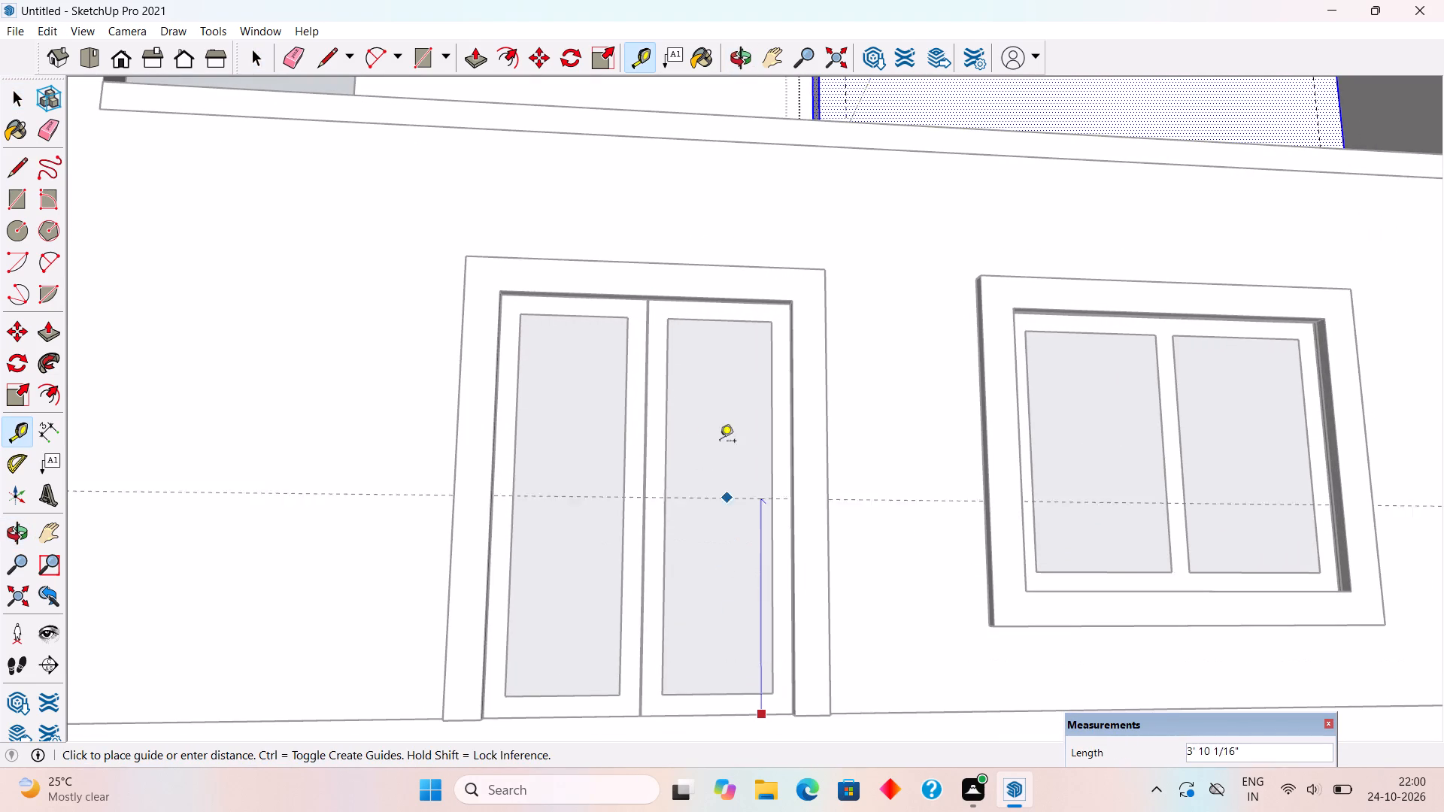
scroll(678, 321, "up", 8)
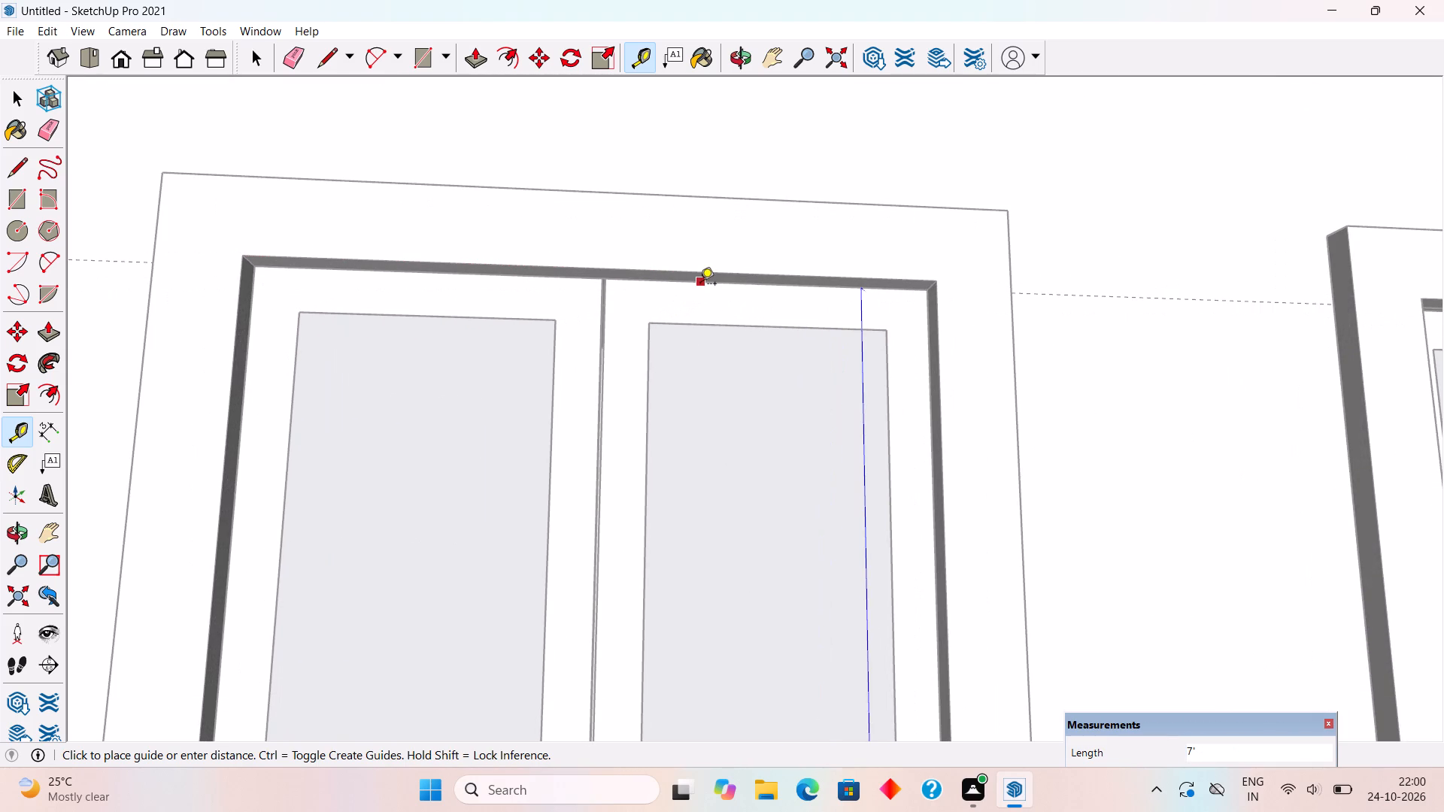
key("space")
Place a horizontal guide 7' above the lower 7" guide on the first-floor wall's outer face.
scroll(713, 340, "down", 9)
scroll(708, 401, "down", 5)
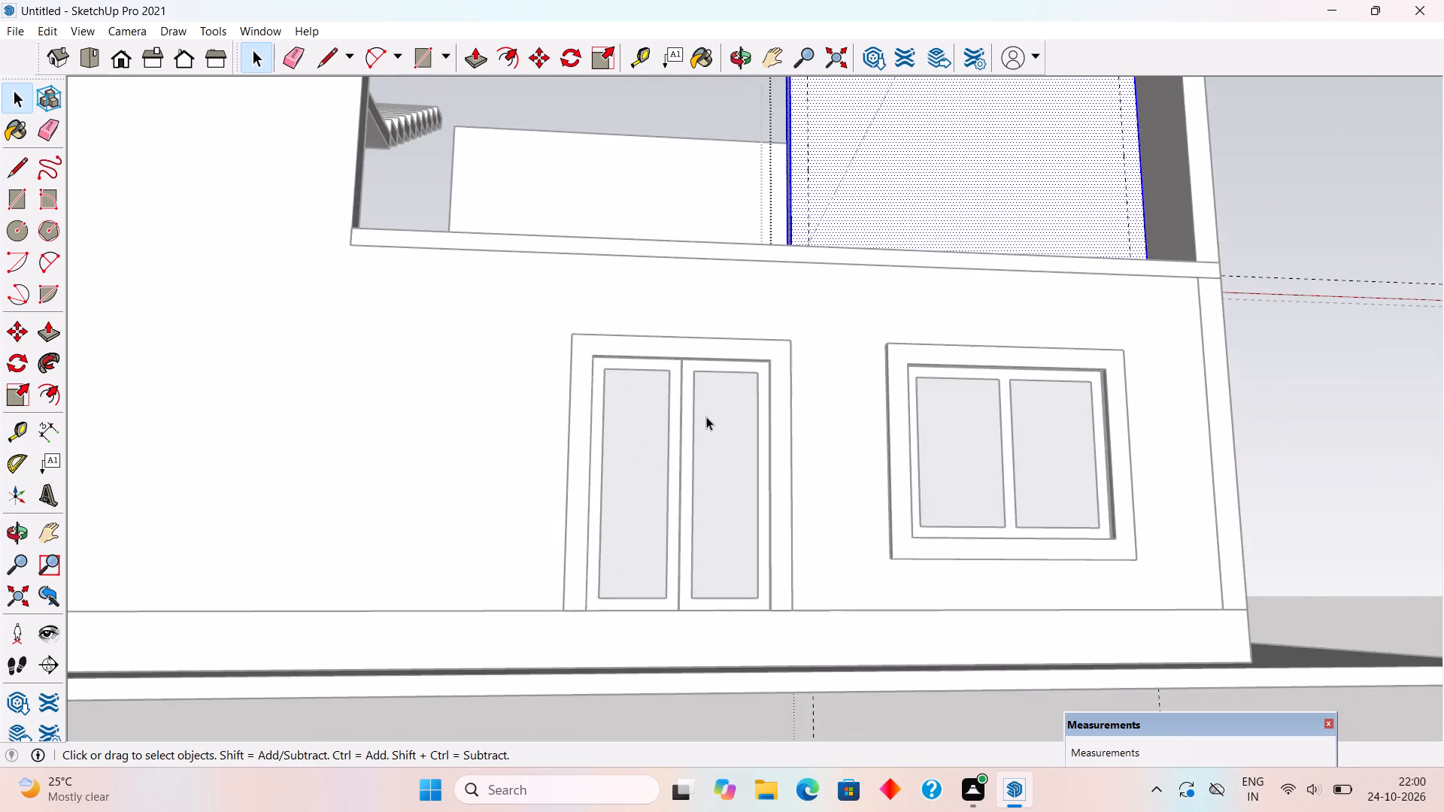
scroll(704, 397, "down", 4)
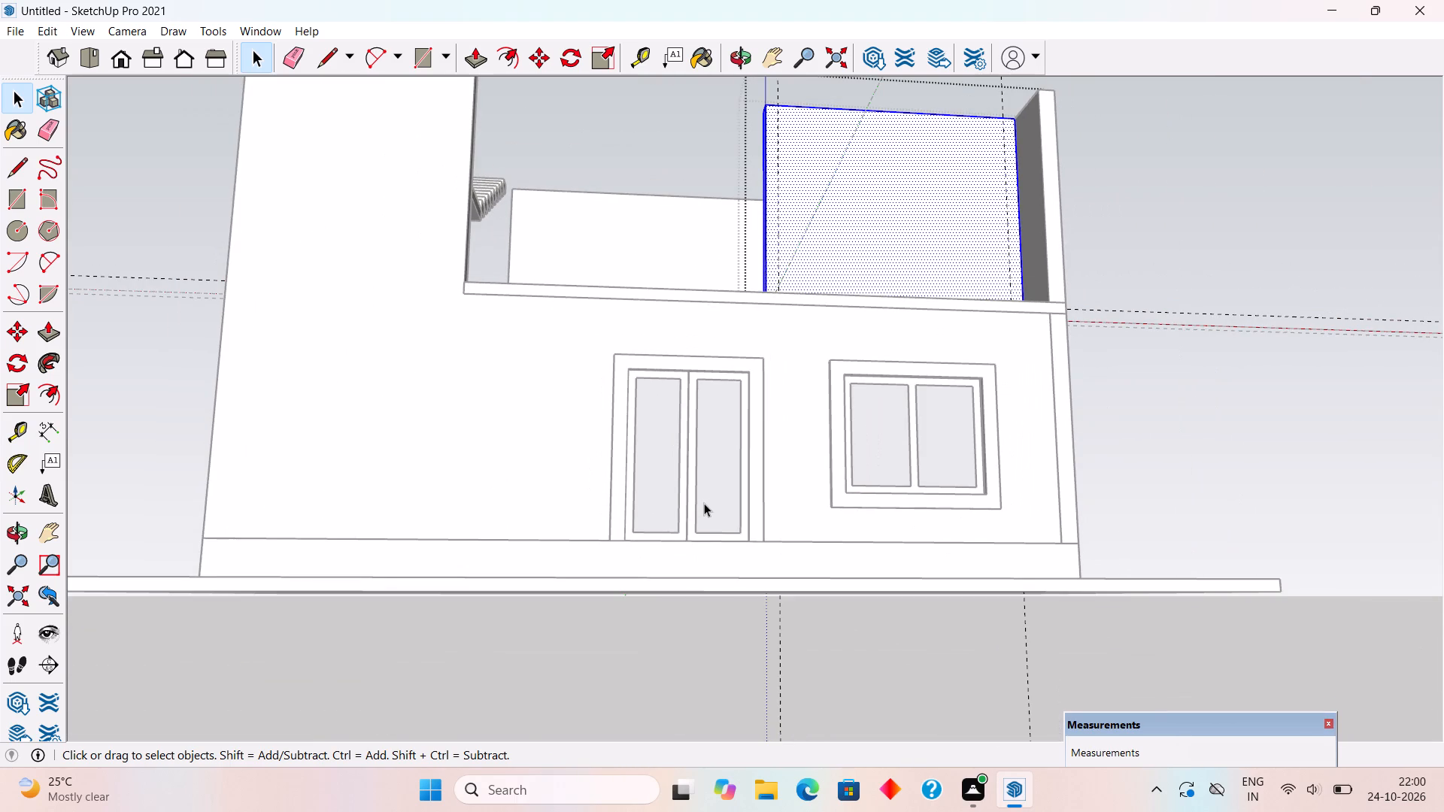
scroll(727, 522, "down", 3)
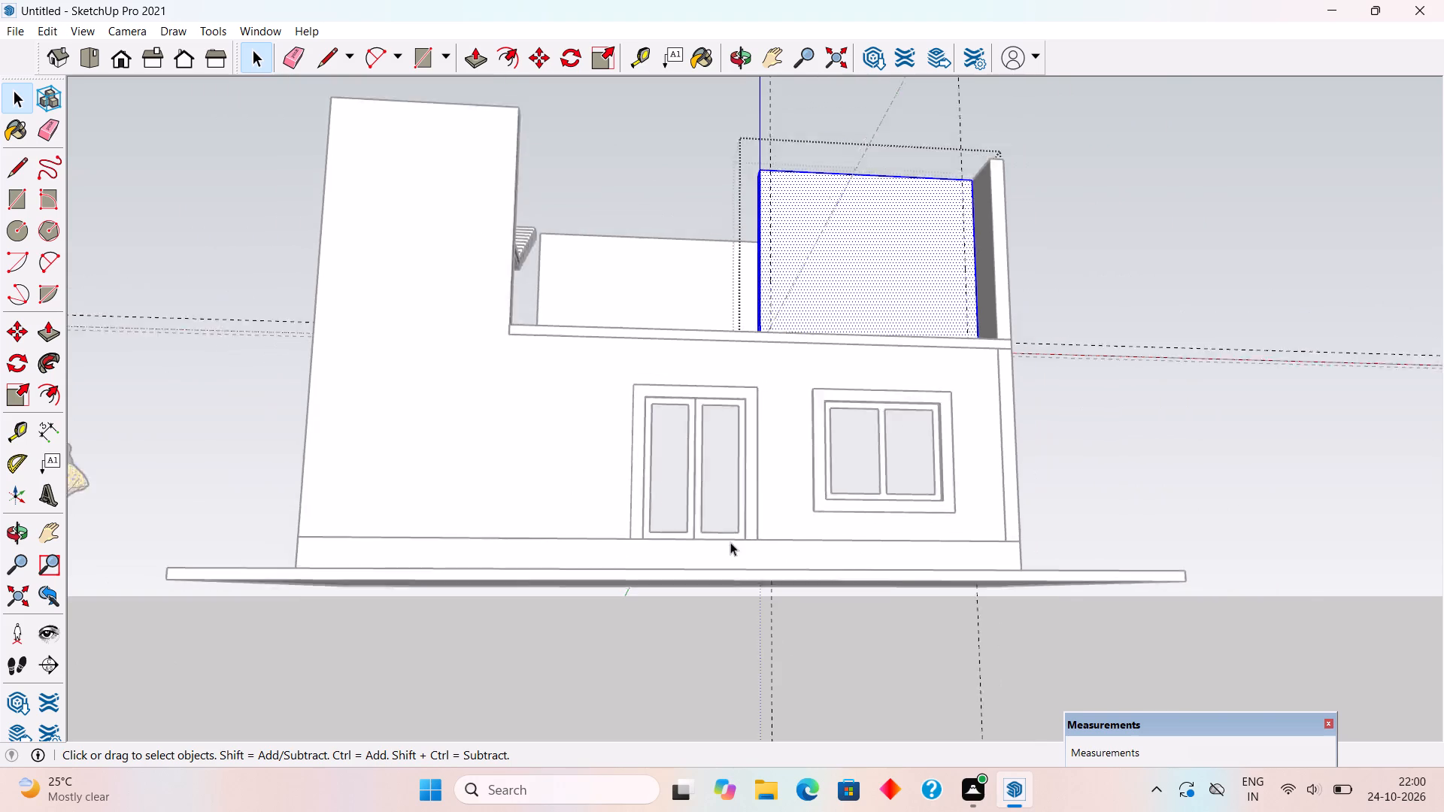
scroll(730, 542, "down", 1)
middle_click_drag(728, 539, 736, 679)
scroll(871, 144, "up", 4)
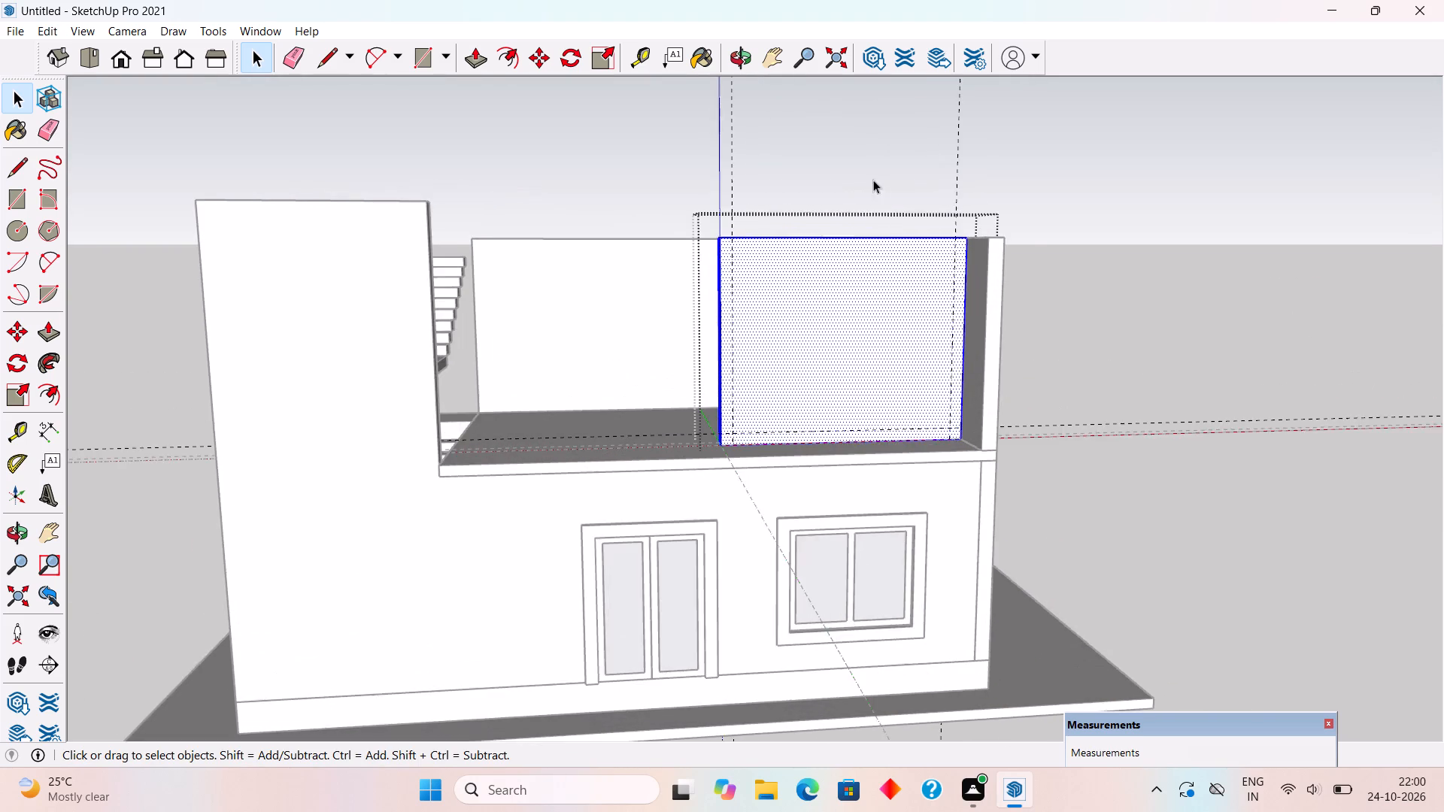
scroll(881, 220, "up", 5)
key("t")
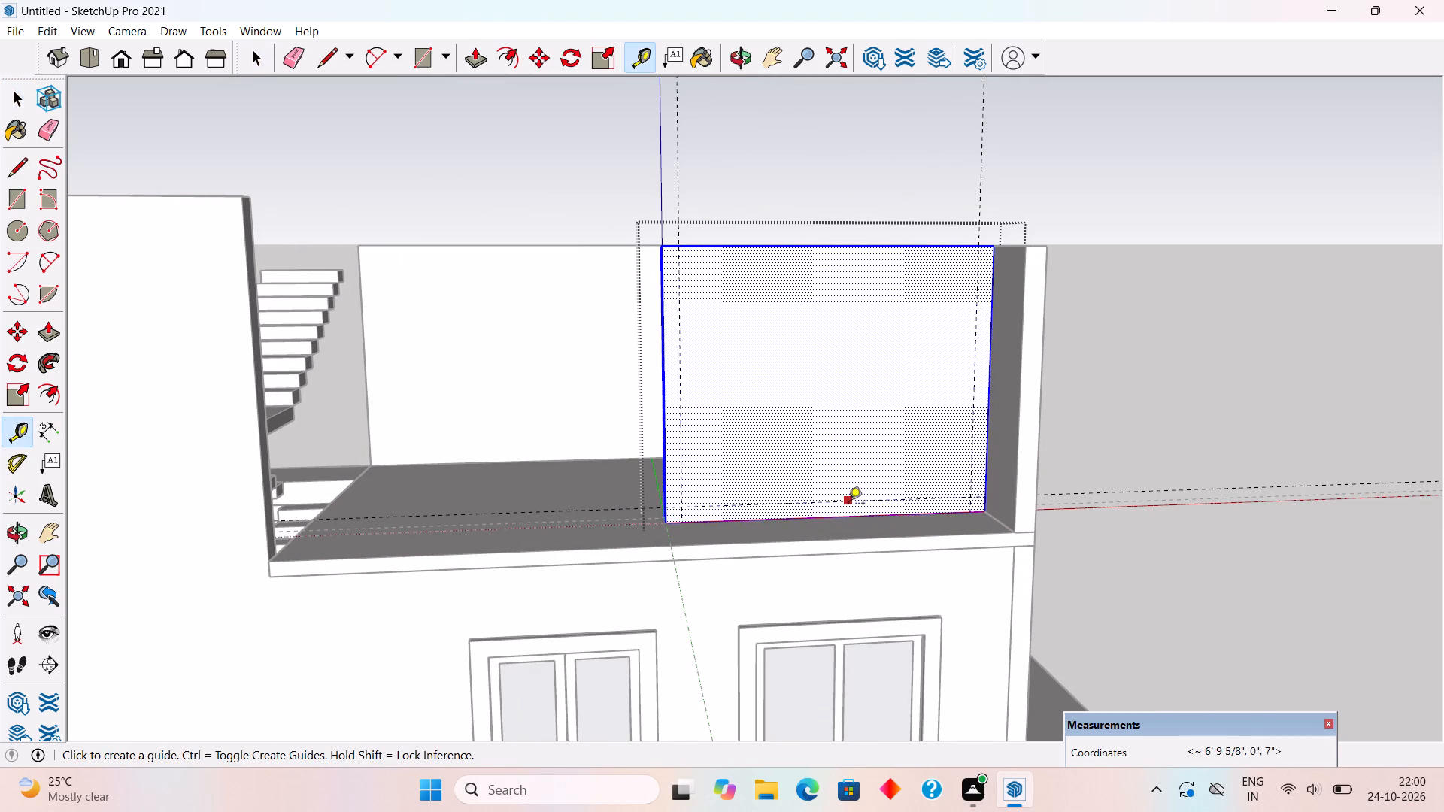
left_click(848, 504)
type("7'")
key("Return")
key("space")
Draw a 10' 11 1/2" by 7' rectangle between the guide intersections on the first-floor wall's outer face.
triple_click(890, 403)
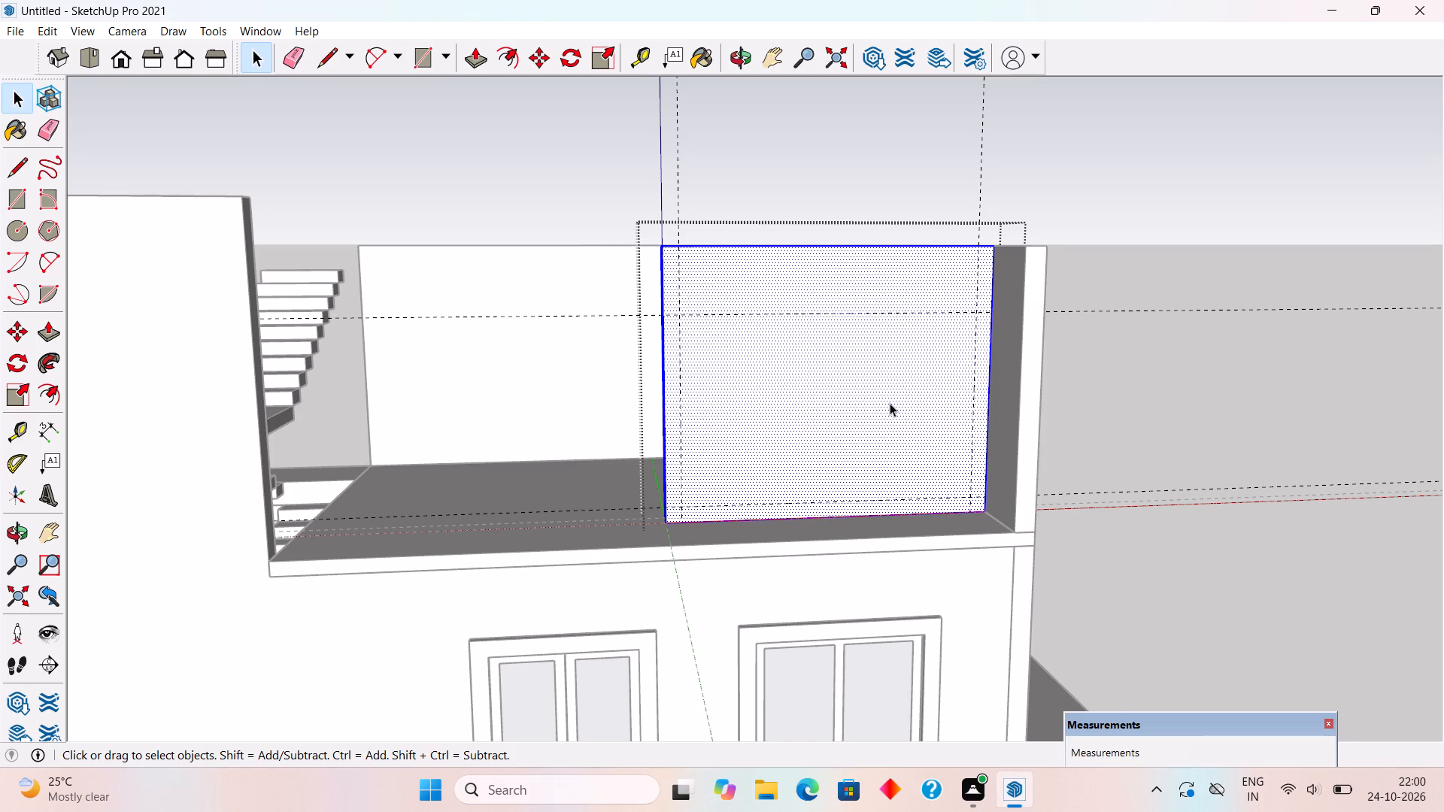
key("r")
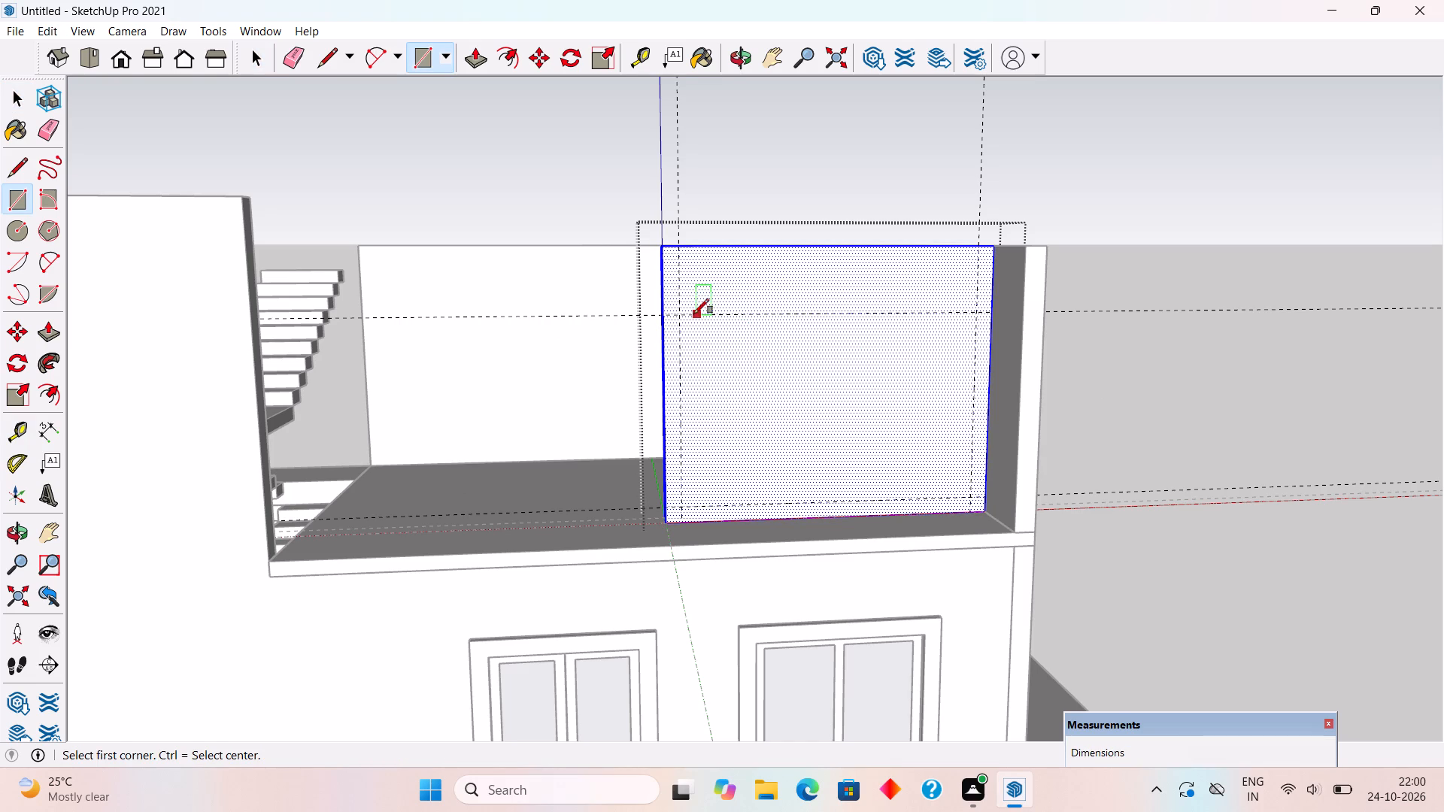
left_click(680, 316)
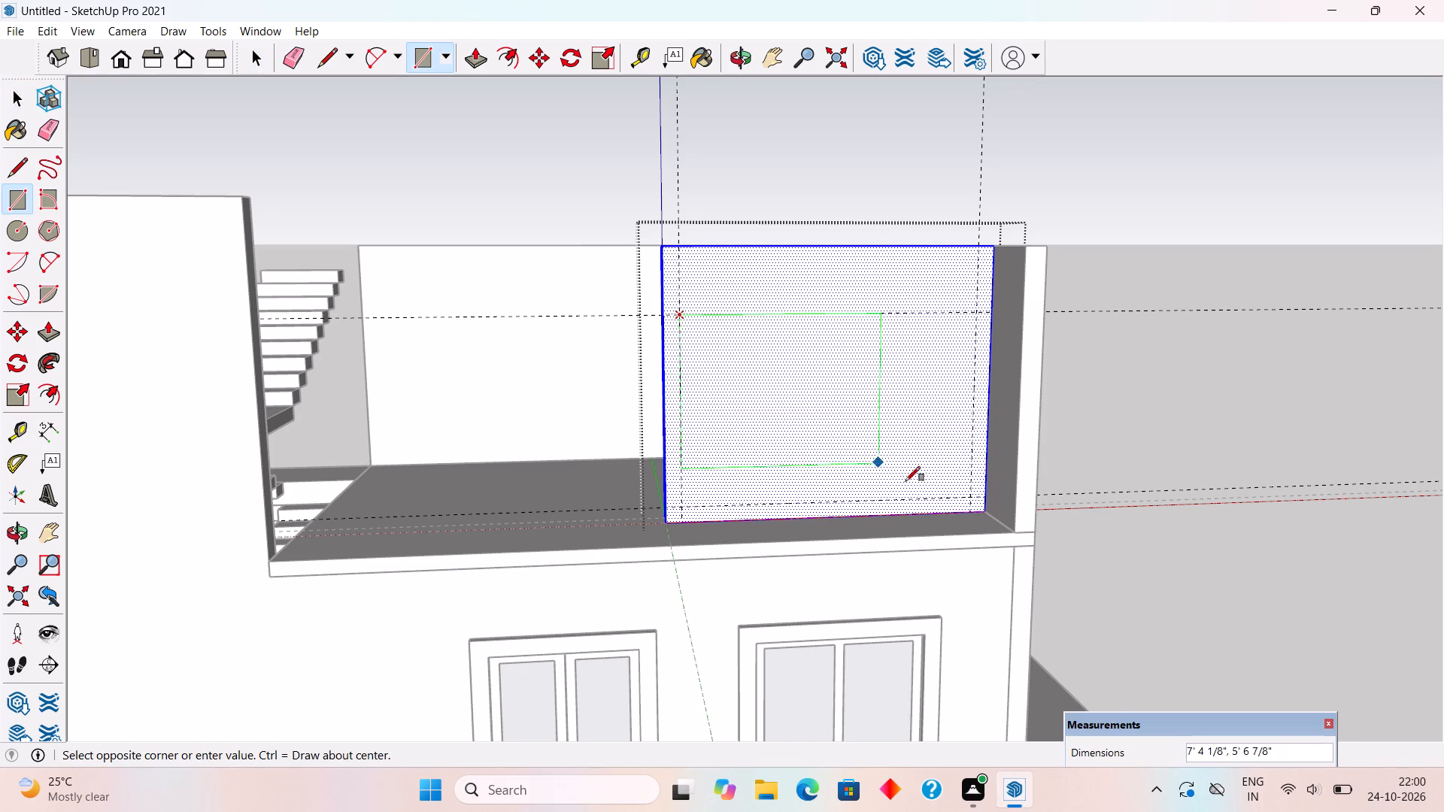
left_click(971, 496)
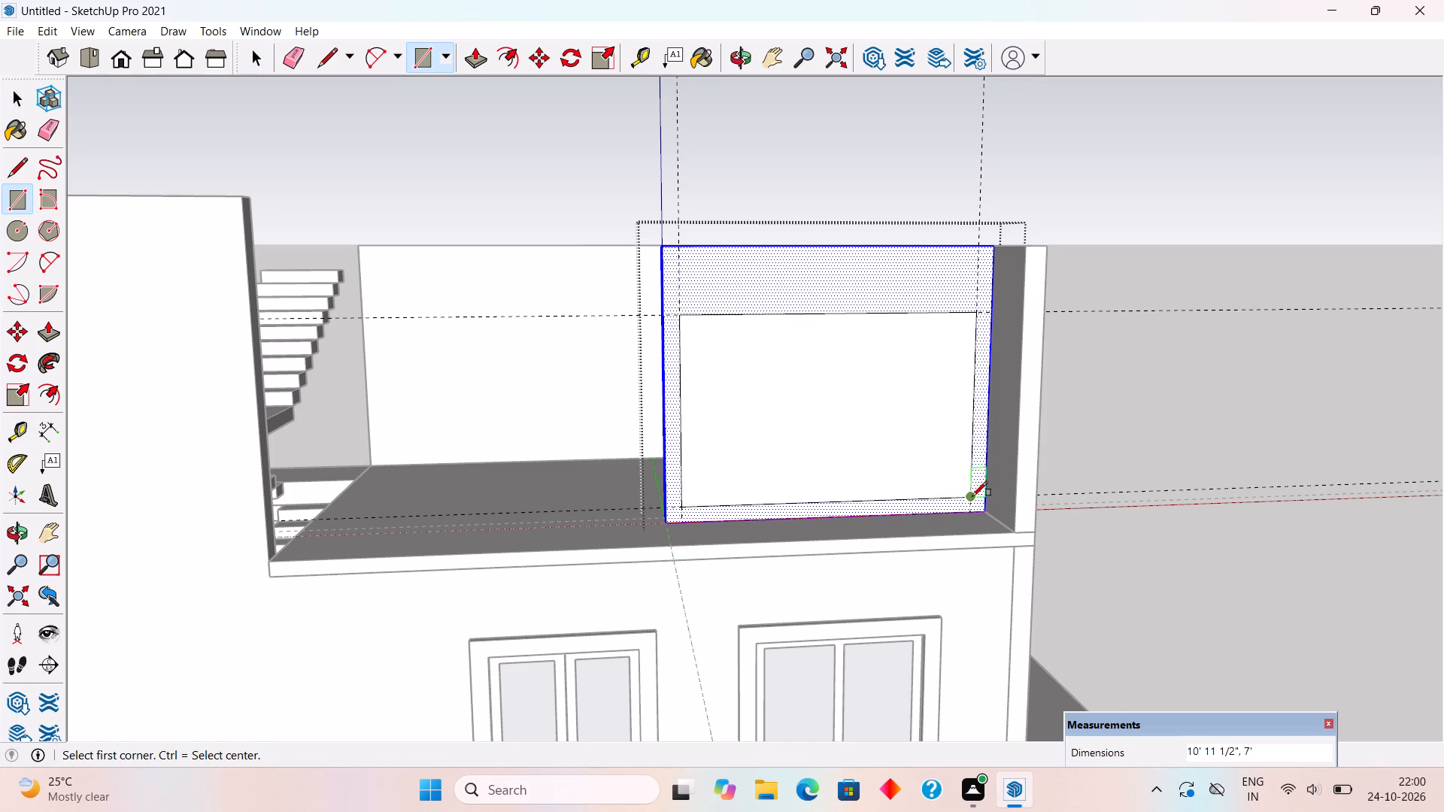
Push the rectangle 9" through the wall to cut the opening, and close the wall group.
key("p")
left_click_drag(948, 466, 900, 382)
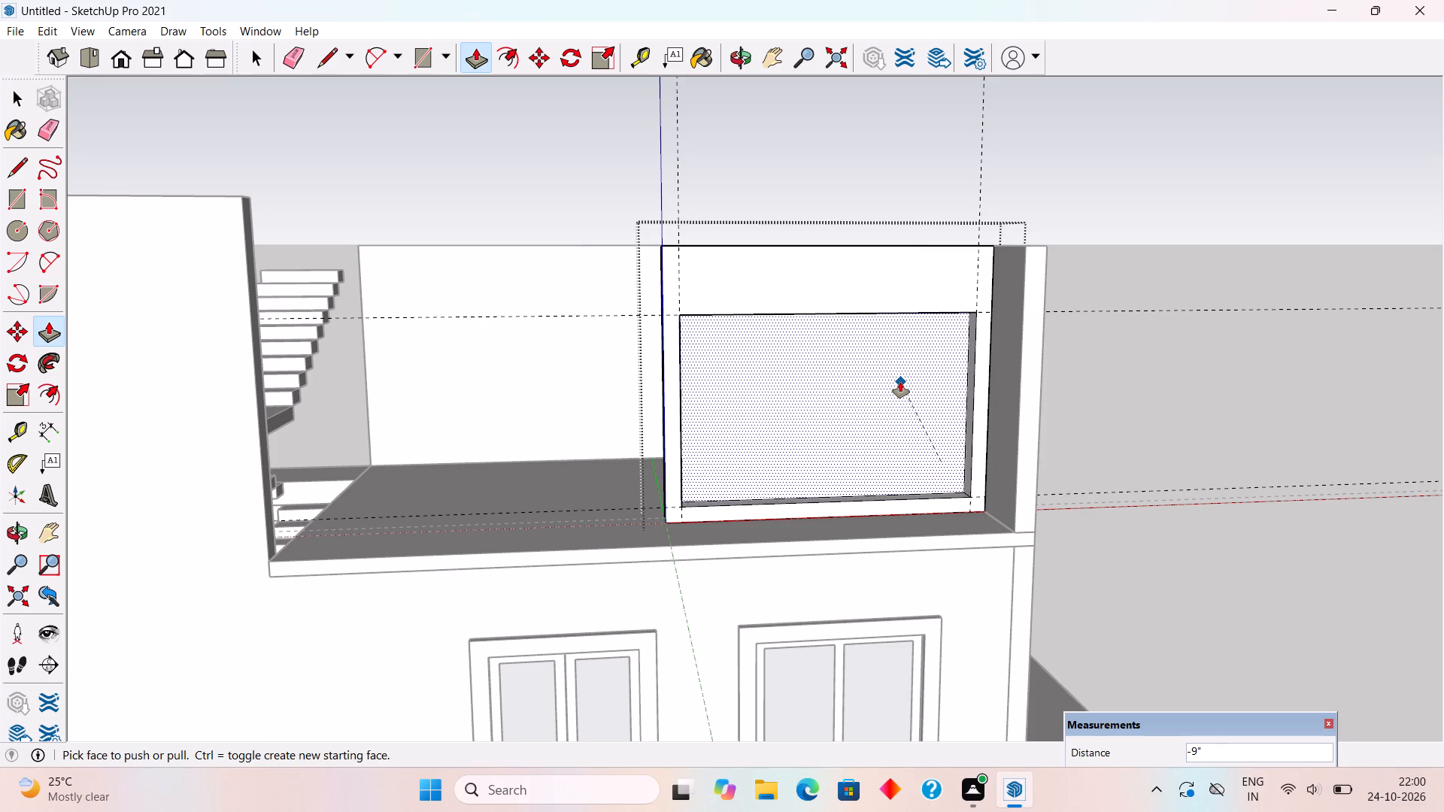
key("space")
left_click(1151, 368)
Draw a 10' 11 1/2" by 7' rectangle filling the new opening, outside the wall group.
scroll(943, 357, "up", 4)
middle_click_drag(1058, 368, 1016, 347)
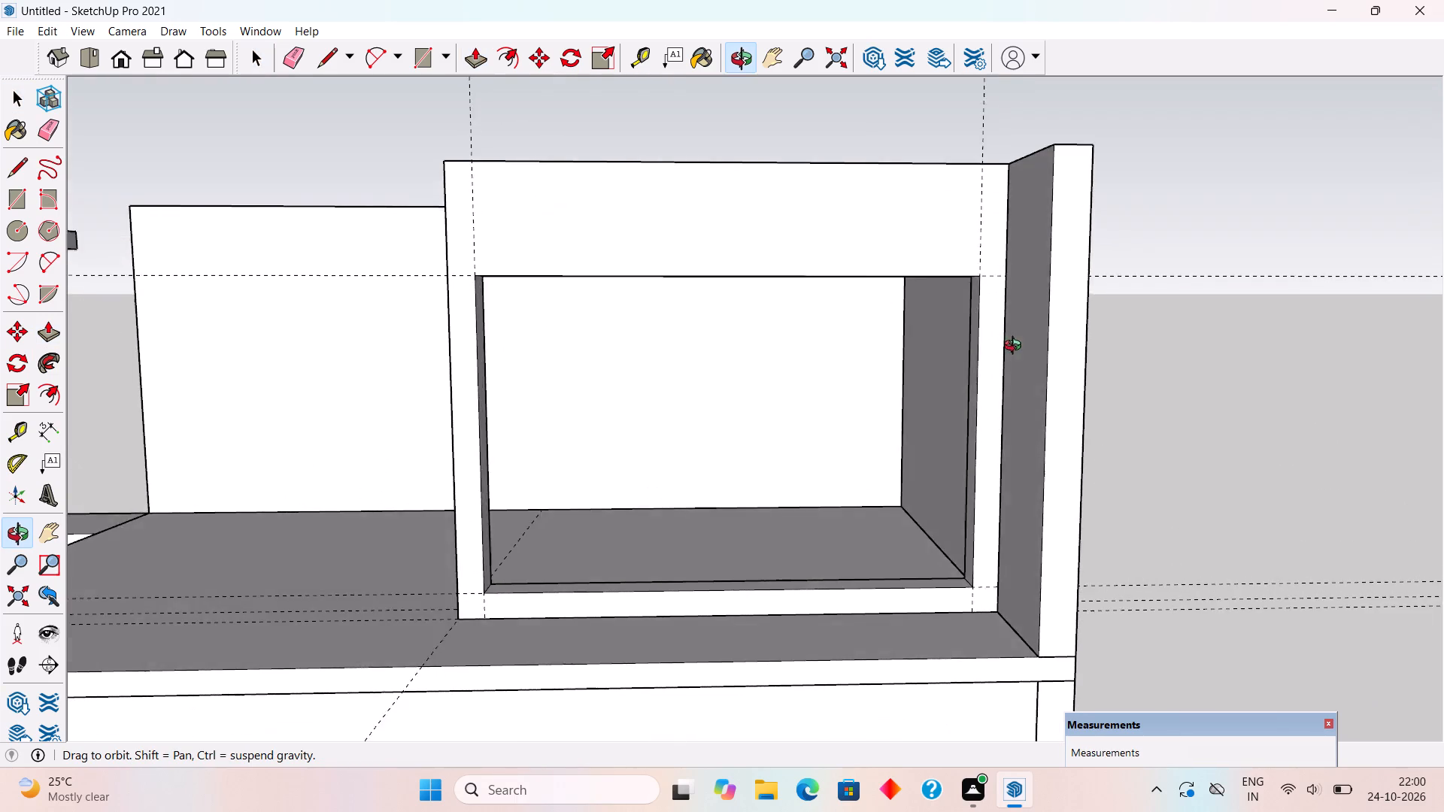
middle_click_drag(1016, 347, 1038, 349)
scroll(1036, 347, "up", 1)
key("r")
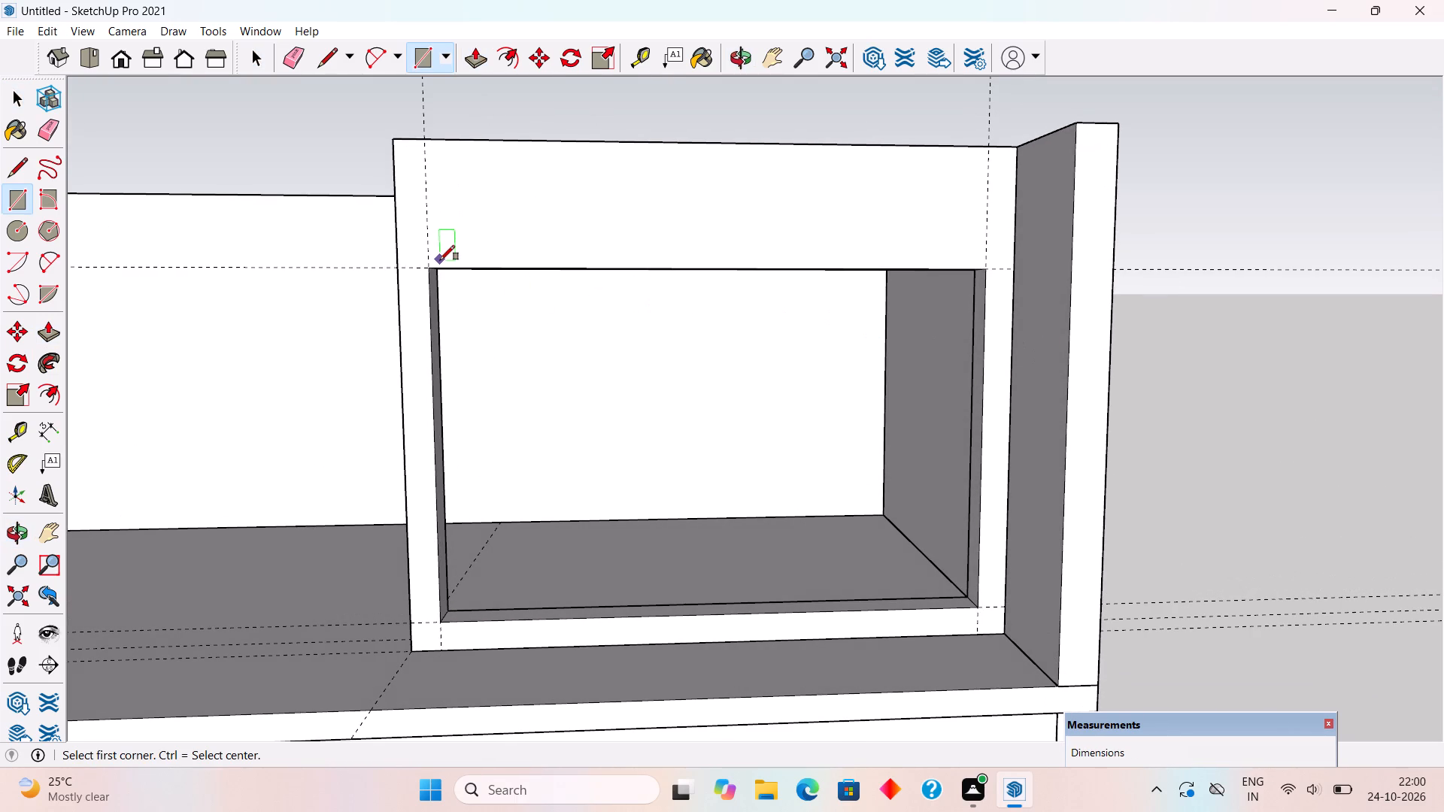
left_click(432, 269)
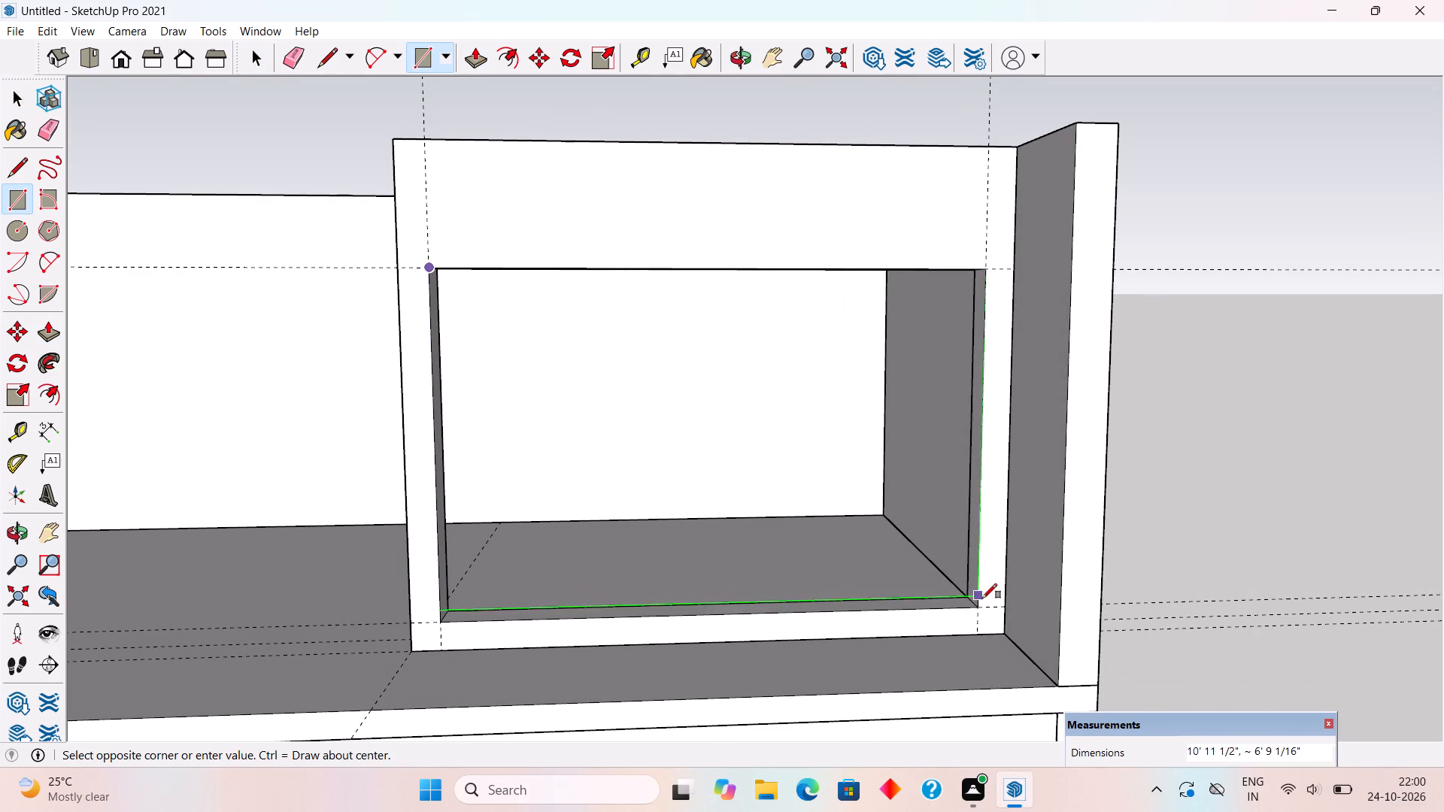
left_click(976, 610)
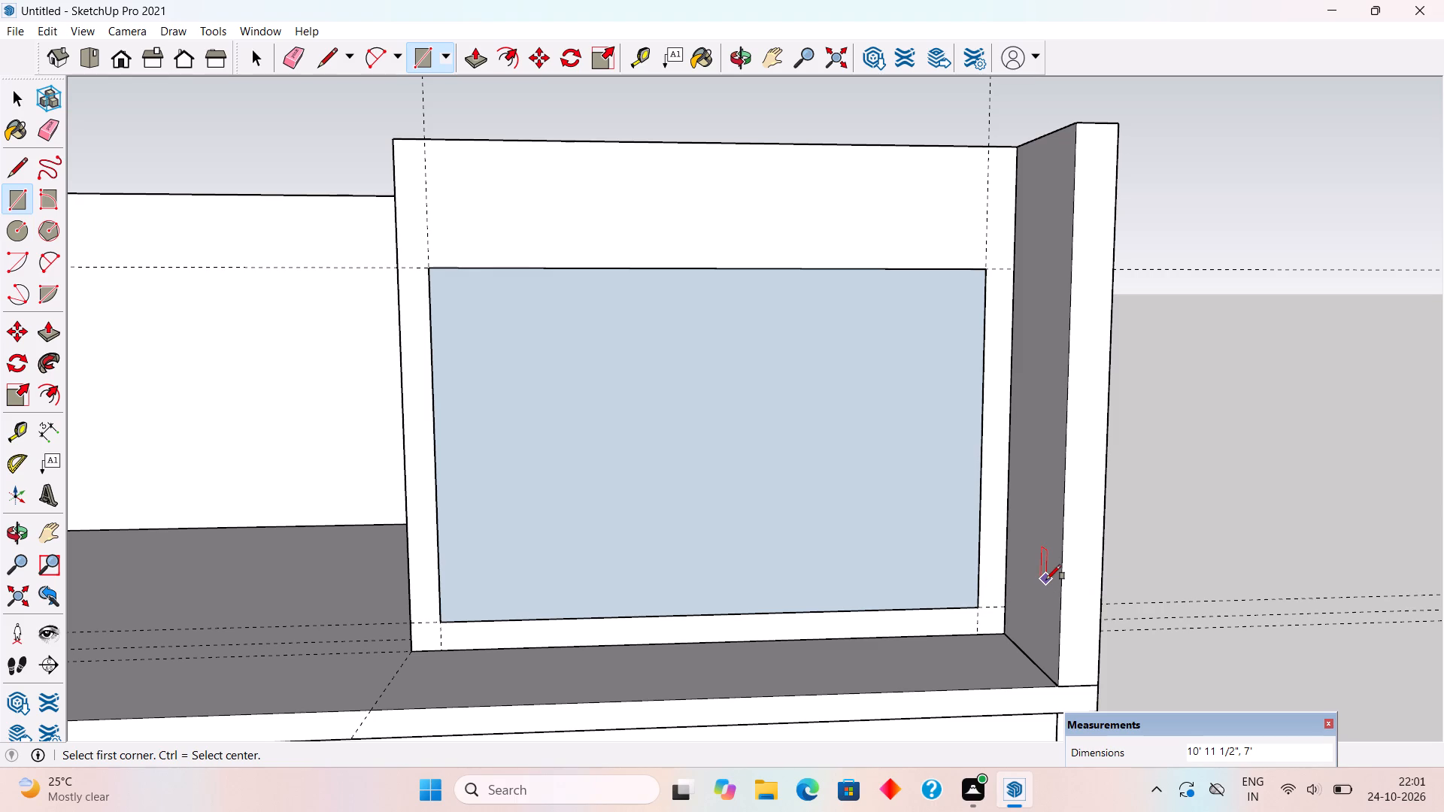
Place a vertical guide at the opening panel's centre, 5' 5 3/4" from its side edge, and another 1.5" from it toward the end wall.
key("t")
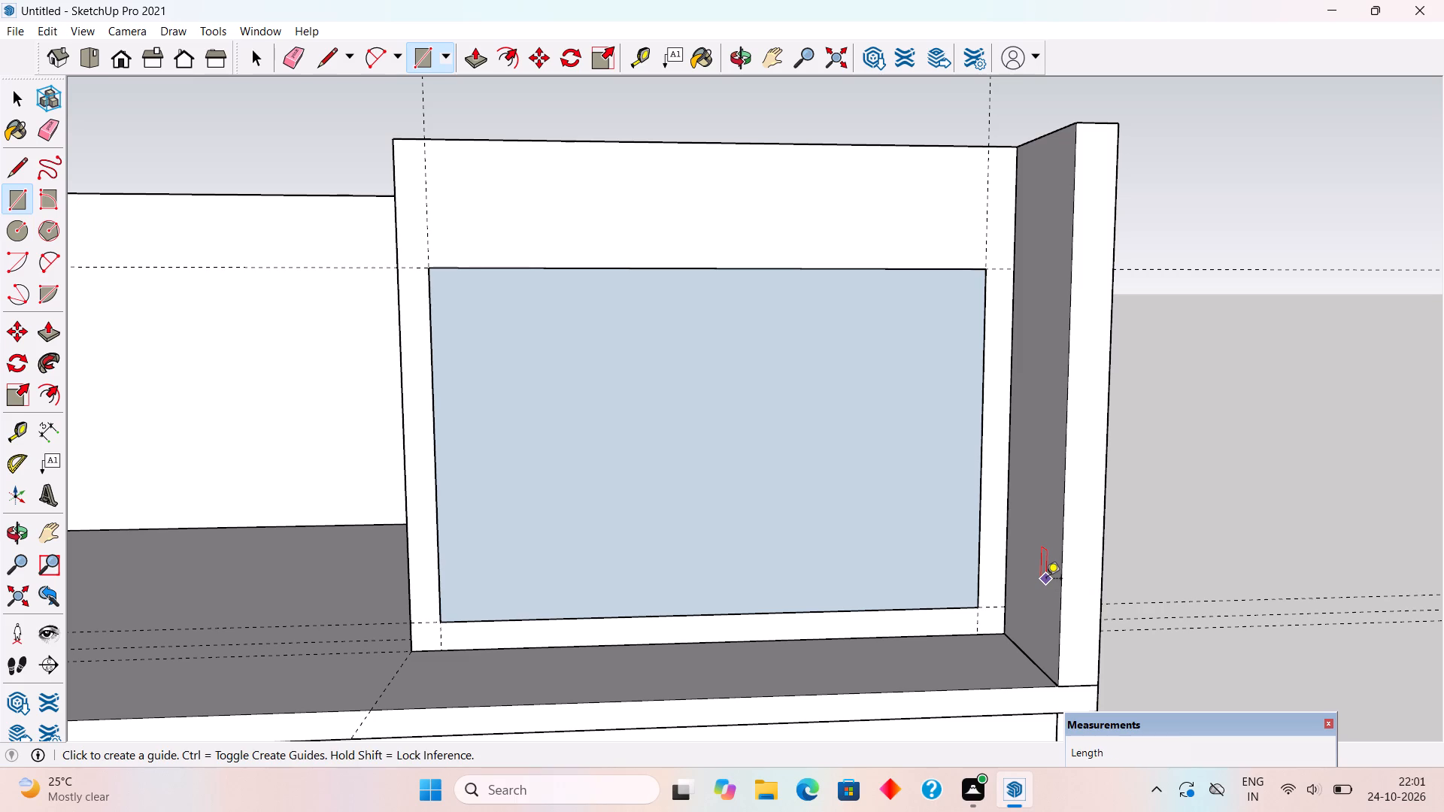
left_click(438, 506)
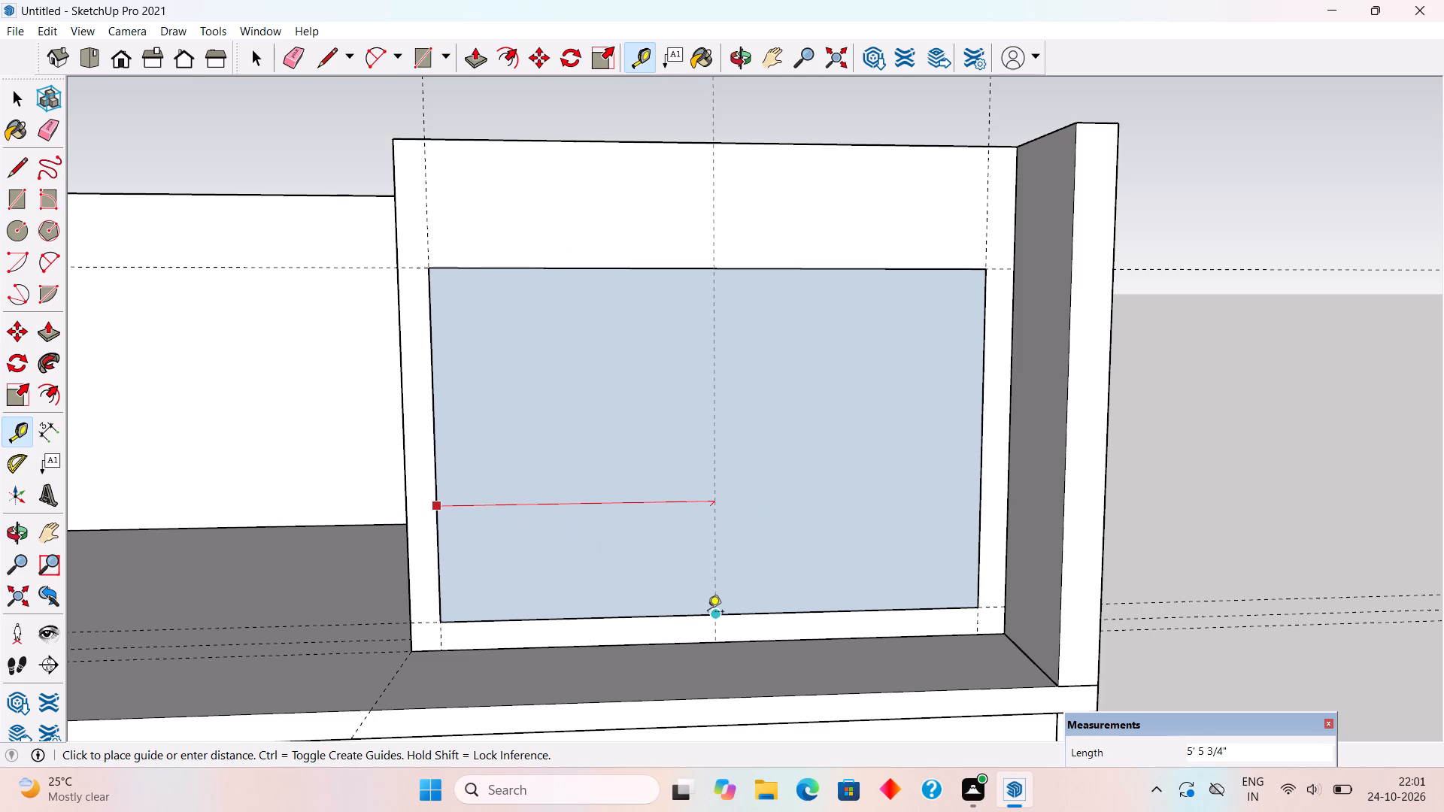
left_click(709, 616)
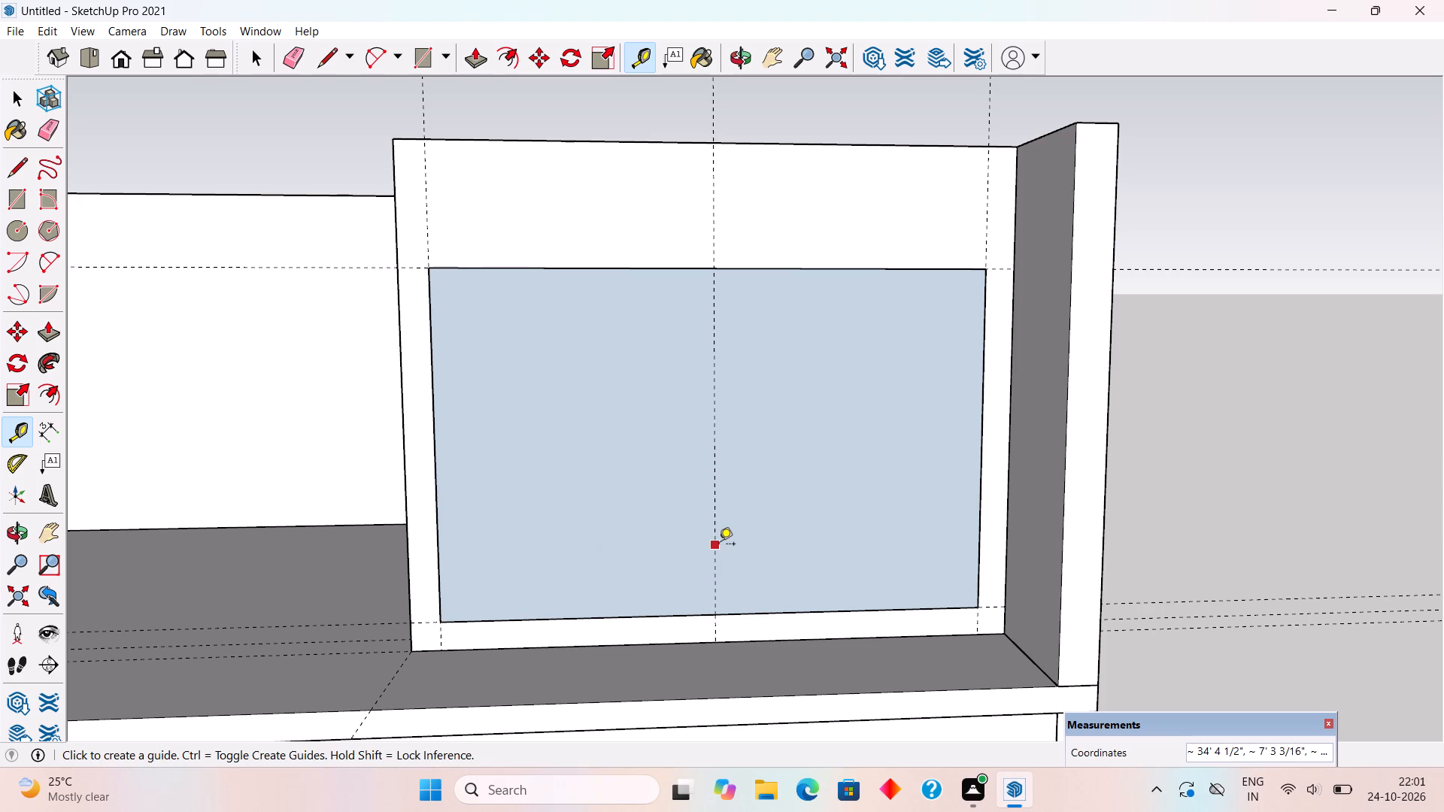
left_click(719, 545)
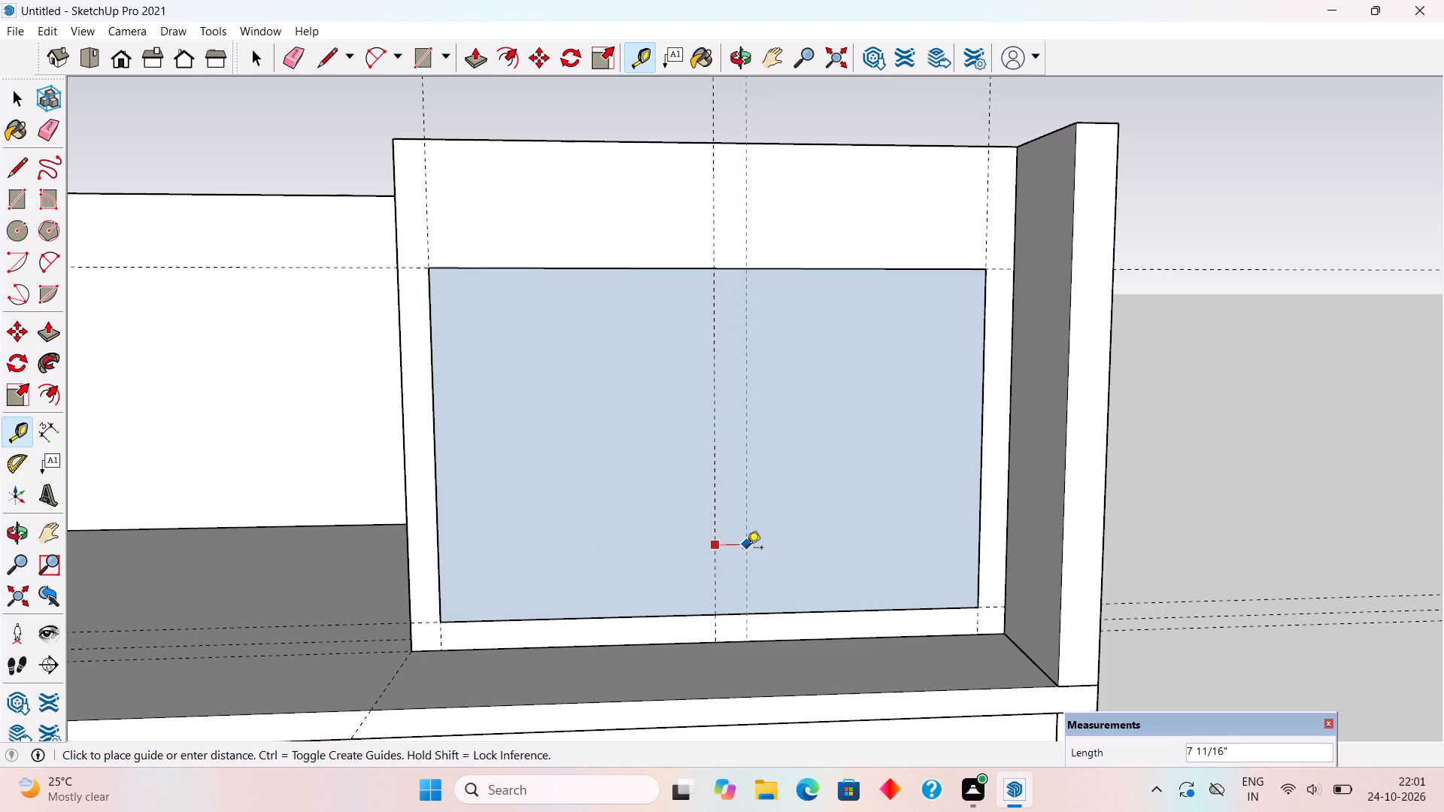
type("1.5\"")
key("Return")
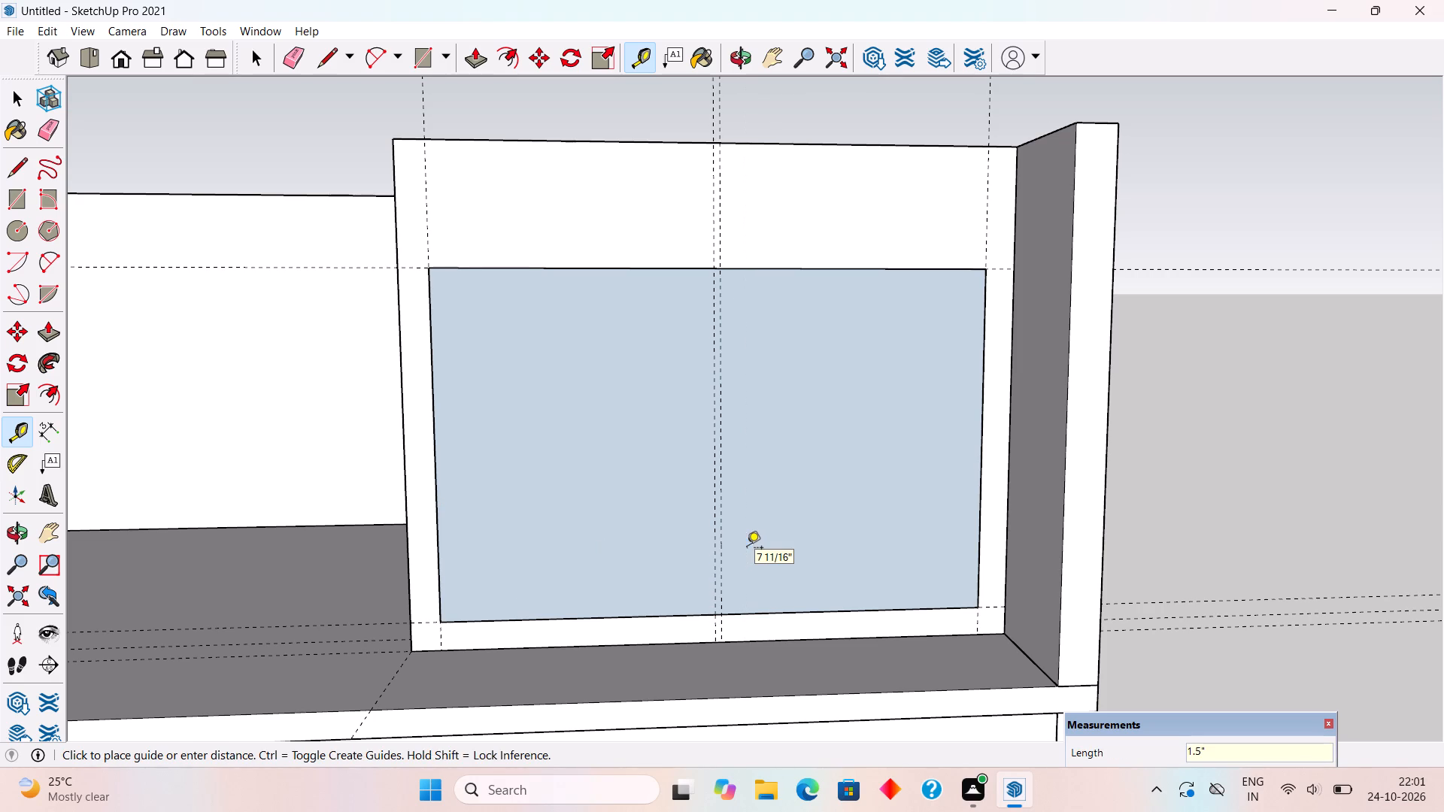
Place a vertical guide 3" from the guide nearest the end wall, on the opposite side of the panel's centre guide.
left_click(724, 497)
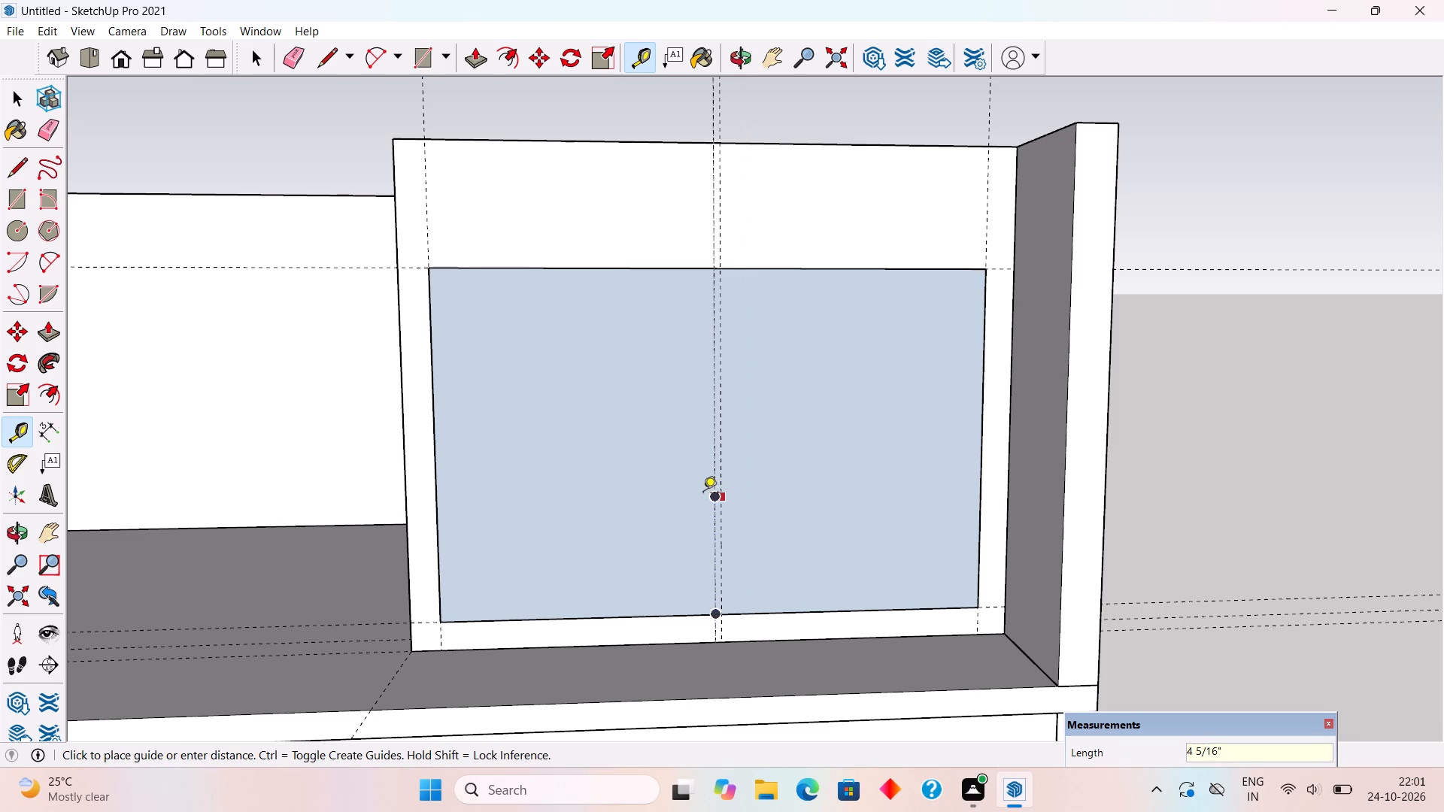
key("3")
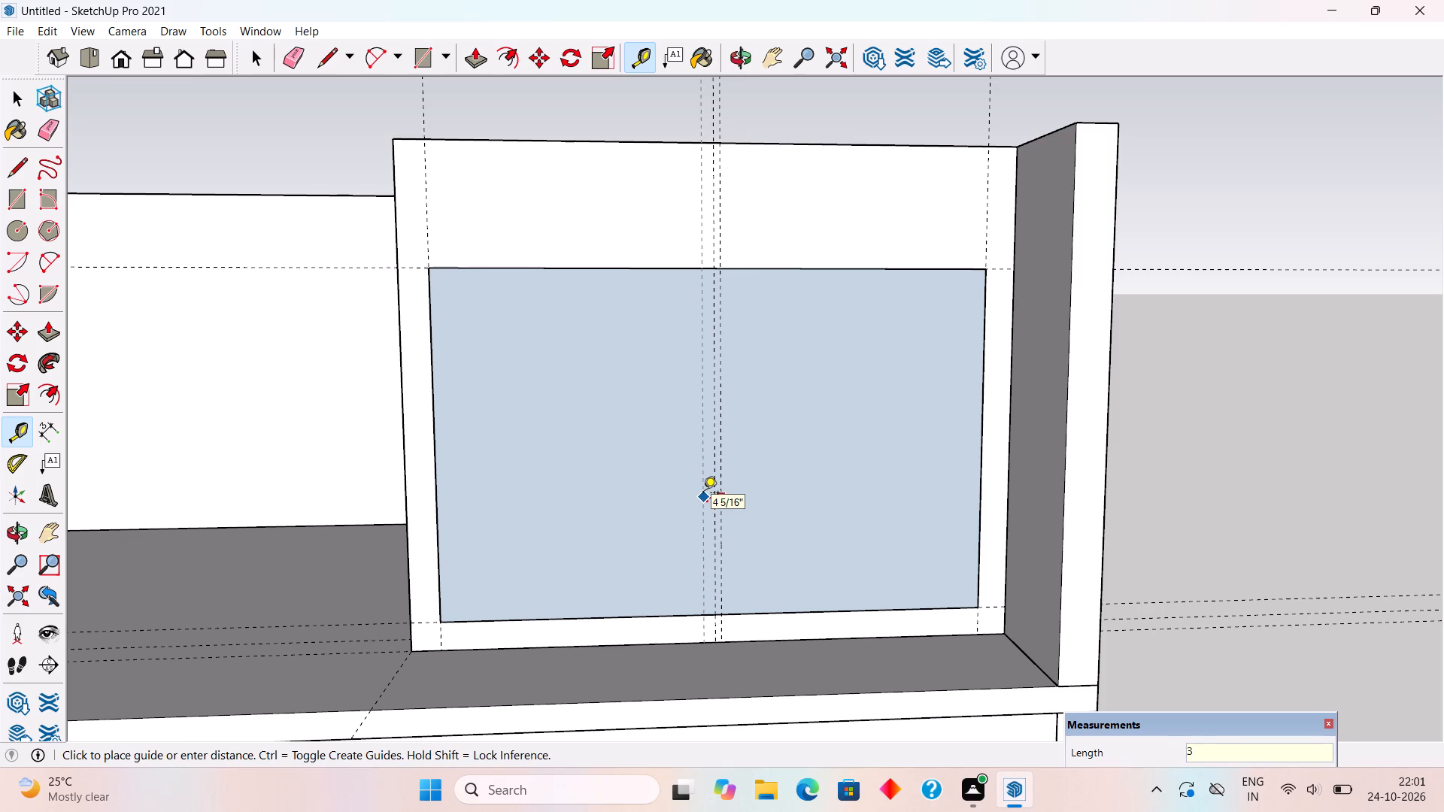
key("shift+quotedbl")
key("Return")
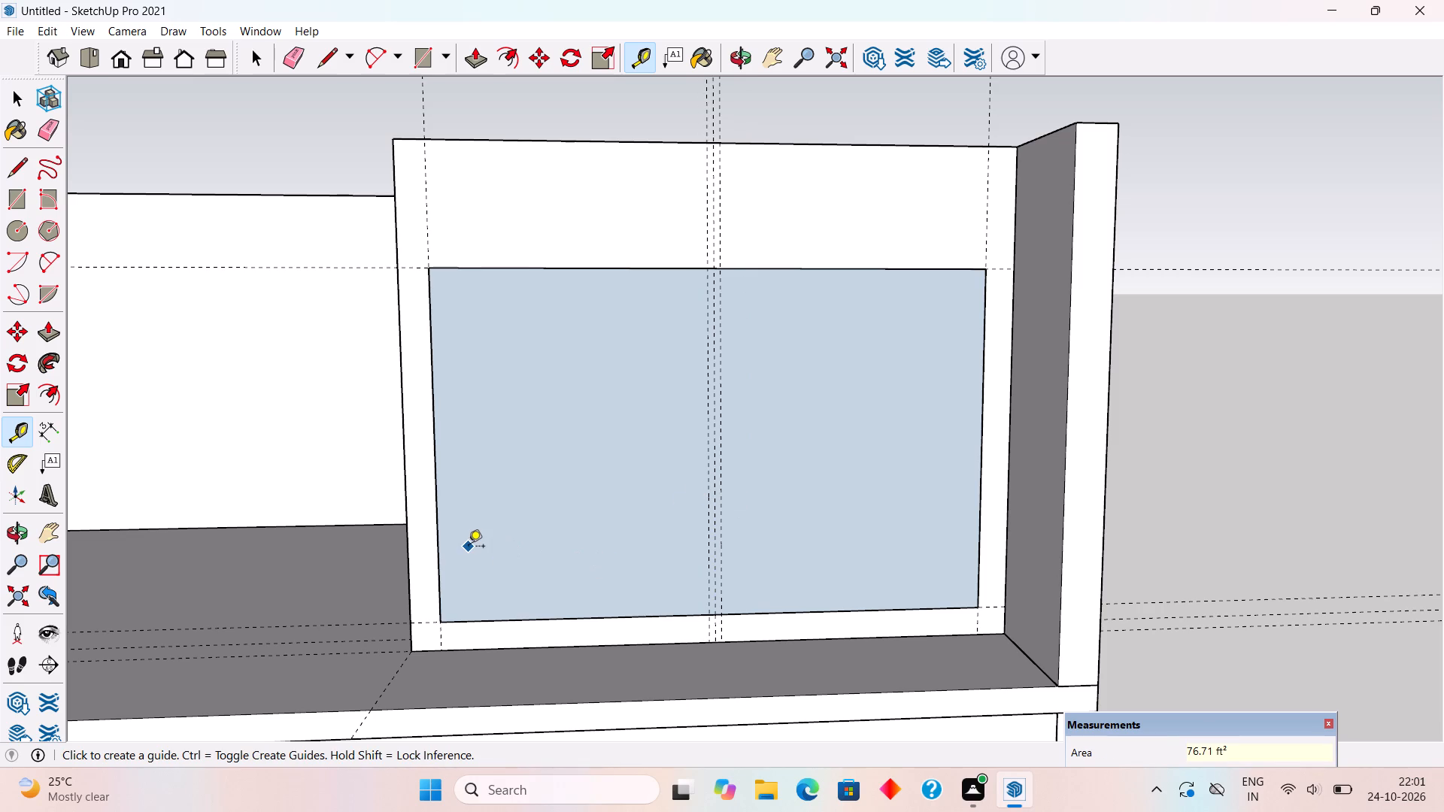
Offset the opening panel's outline 3" inward to form the window frame border.
key("f")
left_click(516, 617)
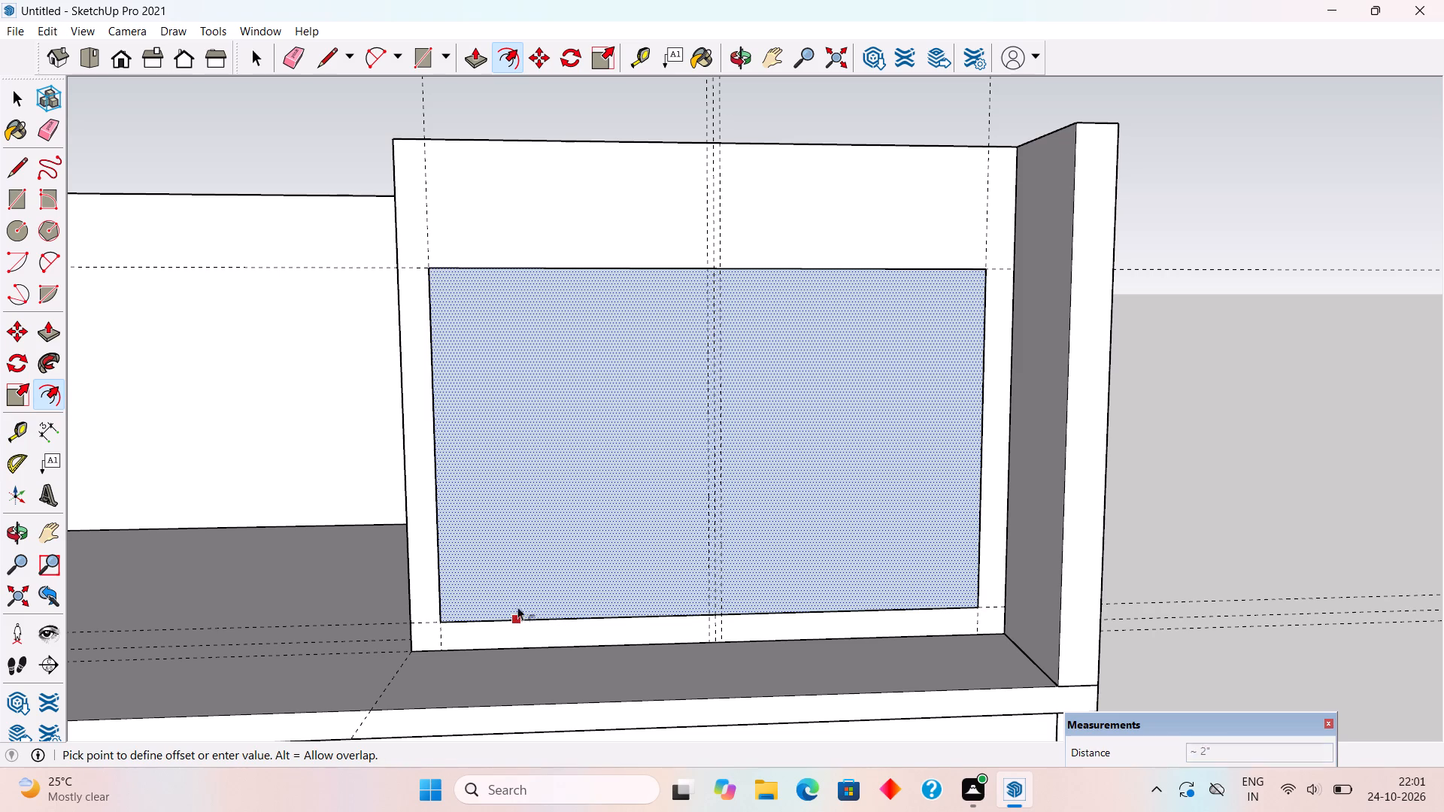
key("3")
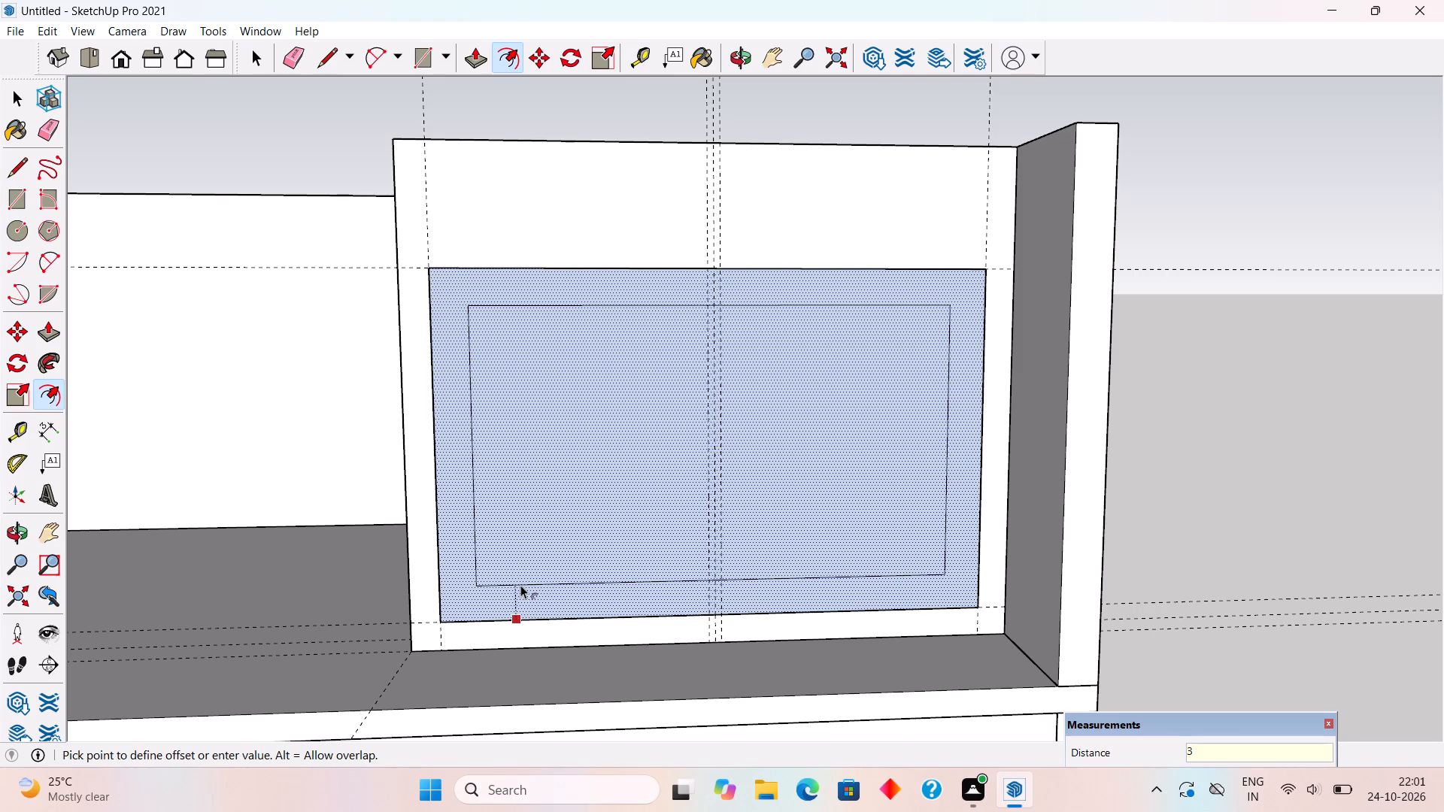
key("shift+quotedbl")
key("Return")
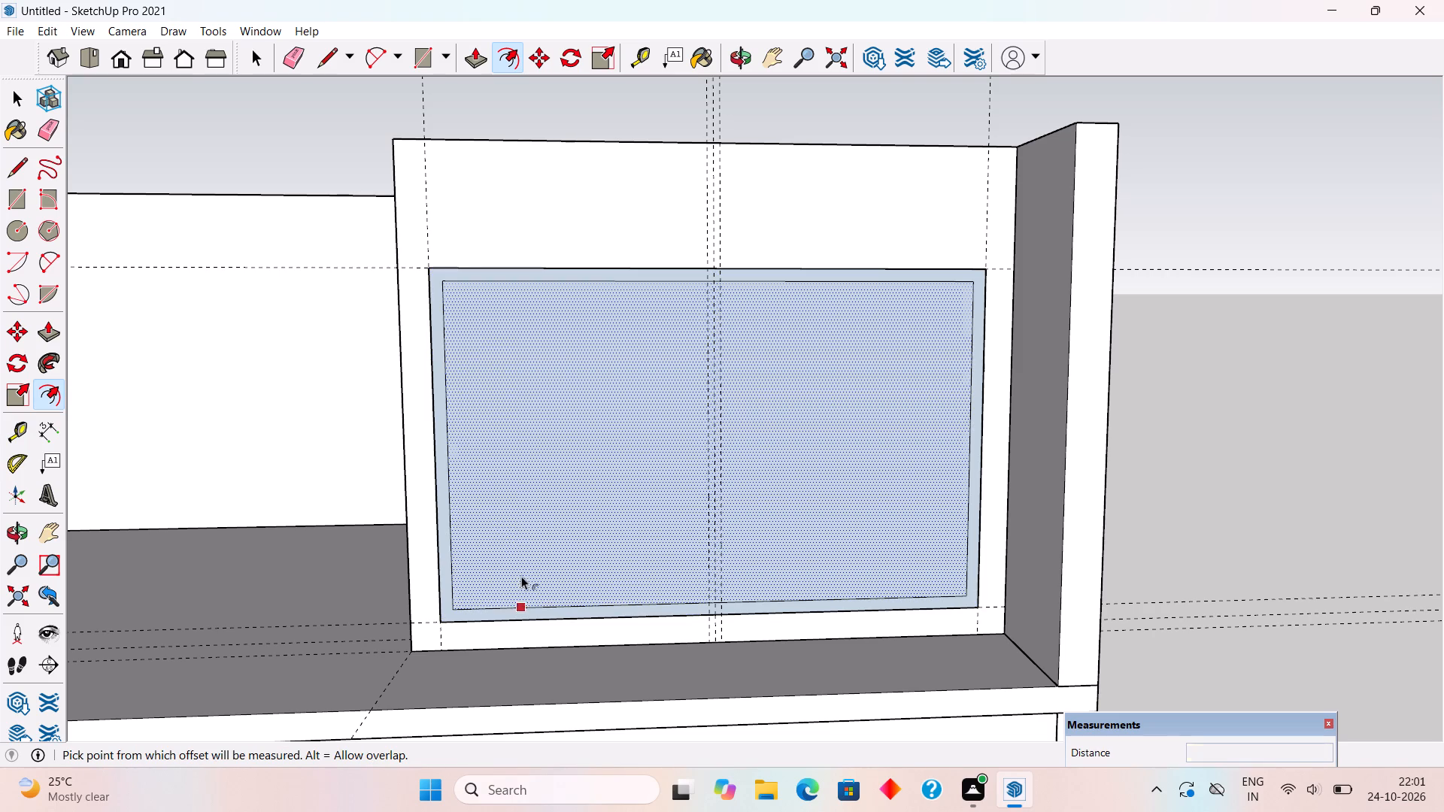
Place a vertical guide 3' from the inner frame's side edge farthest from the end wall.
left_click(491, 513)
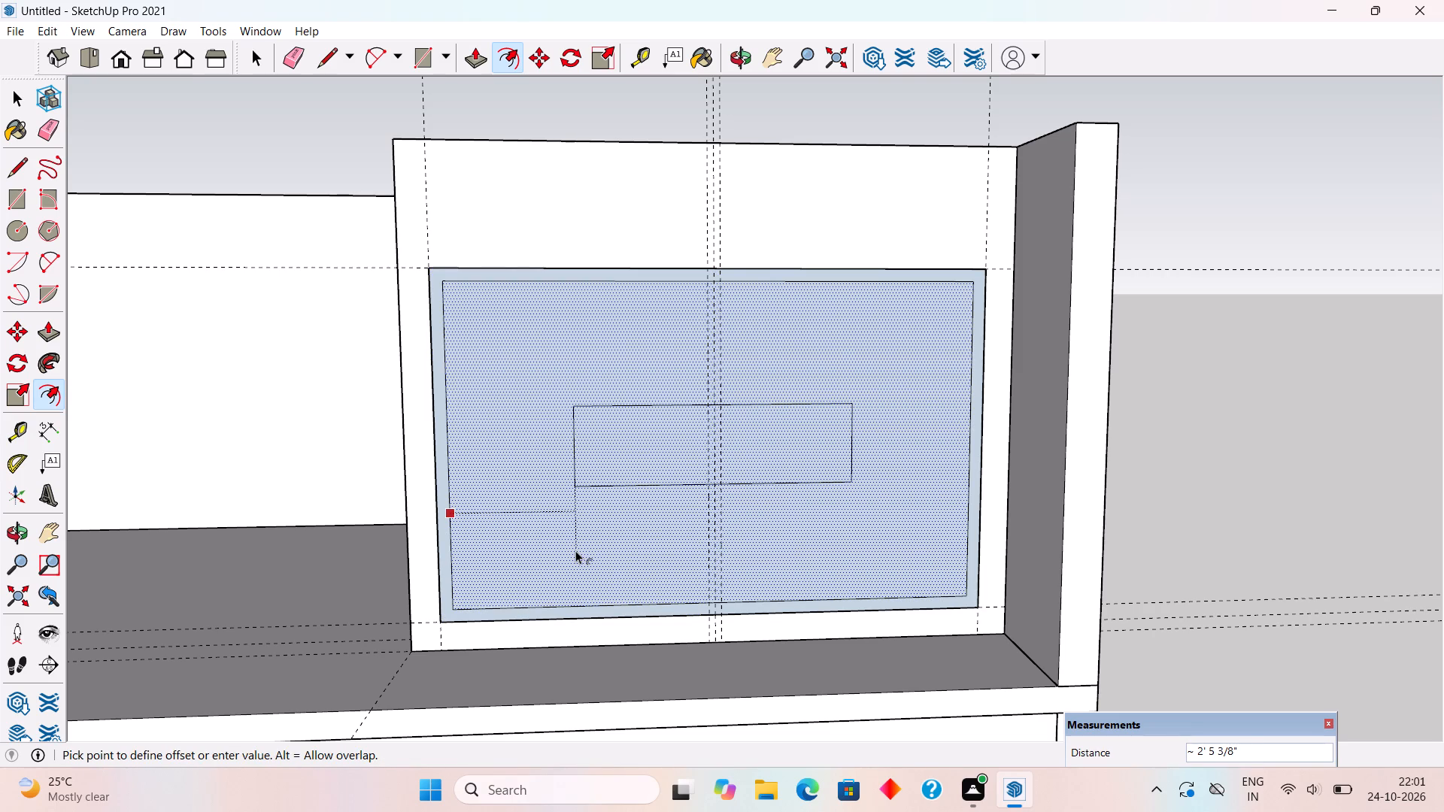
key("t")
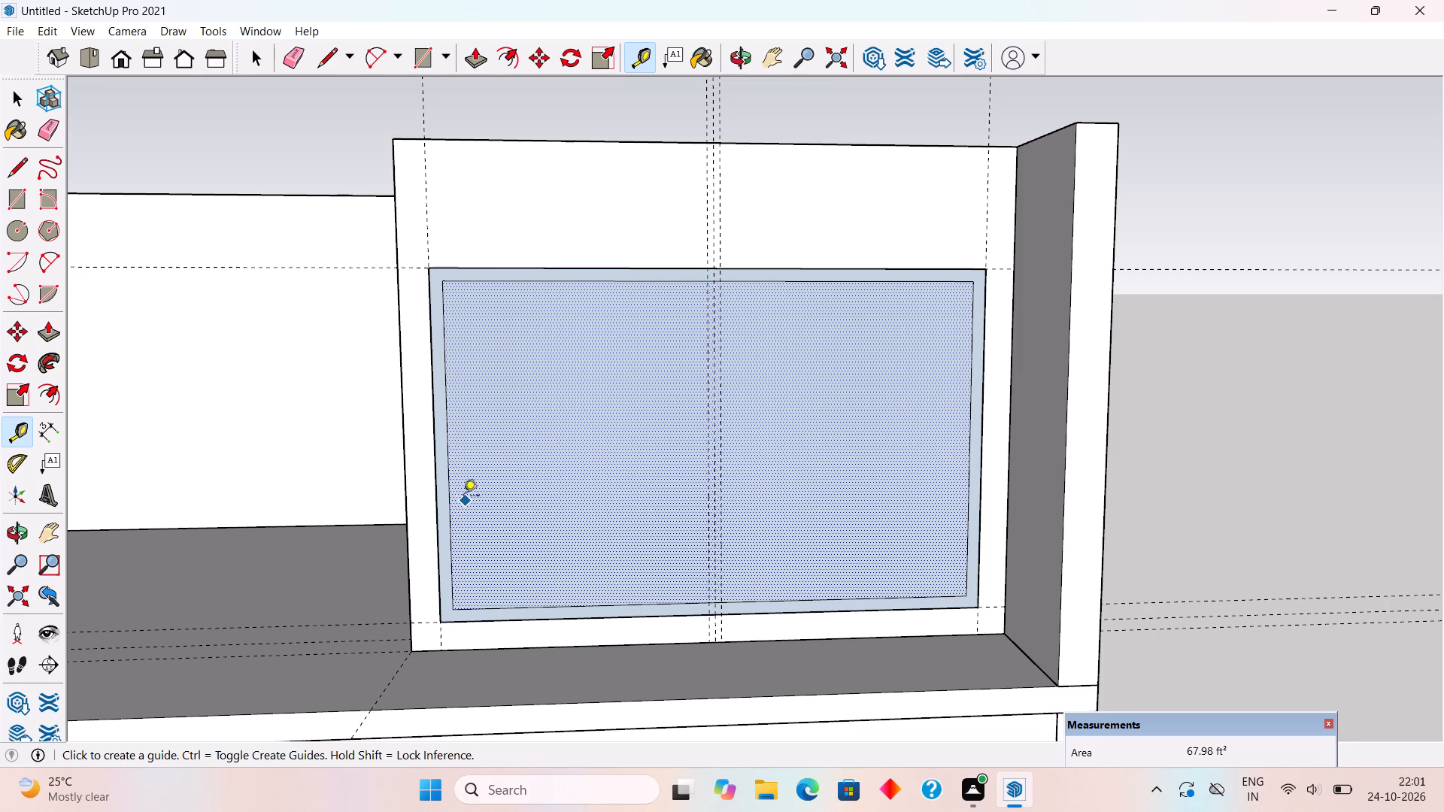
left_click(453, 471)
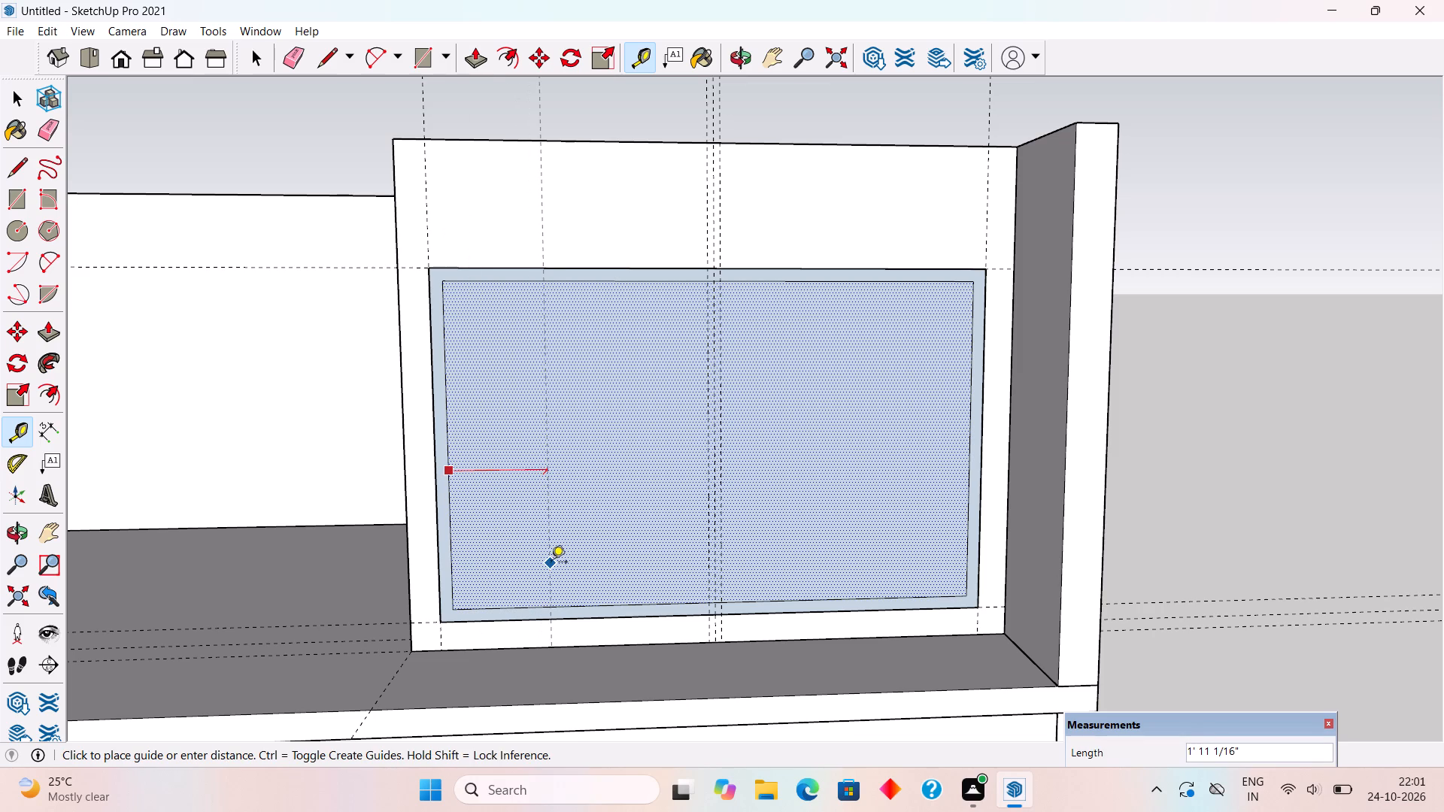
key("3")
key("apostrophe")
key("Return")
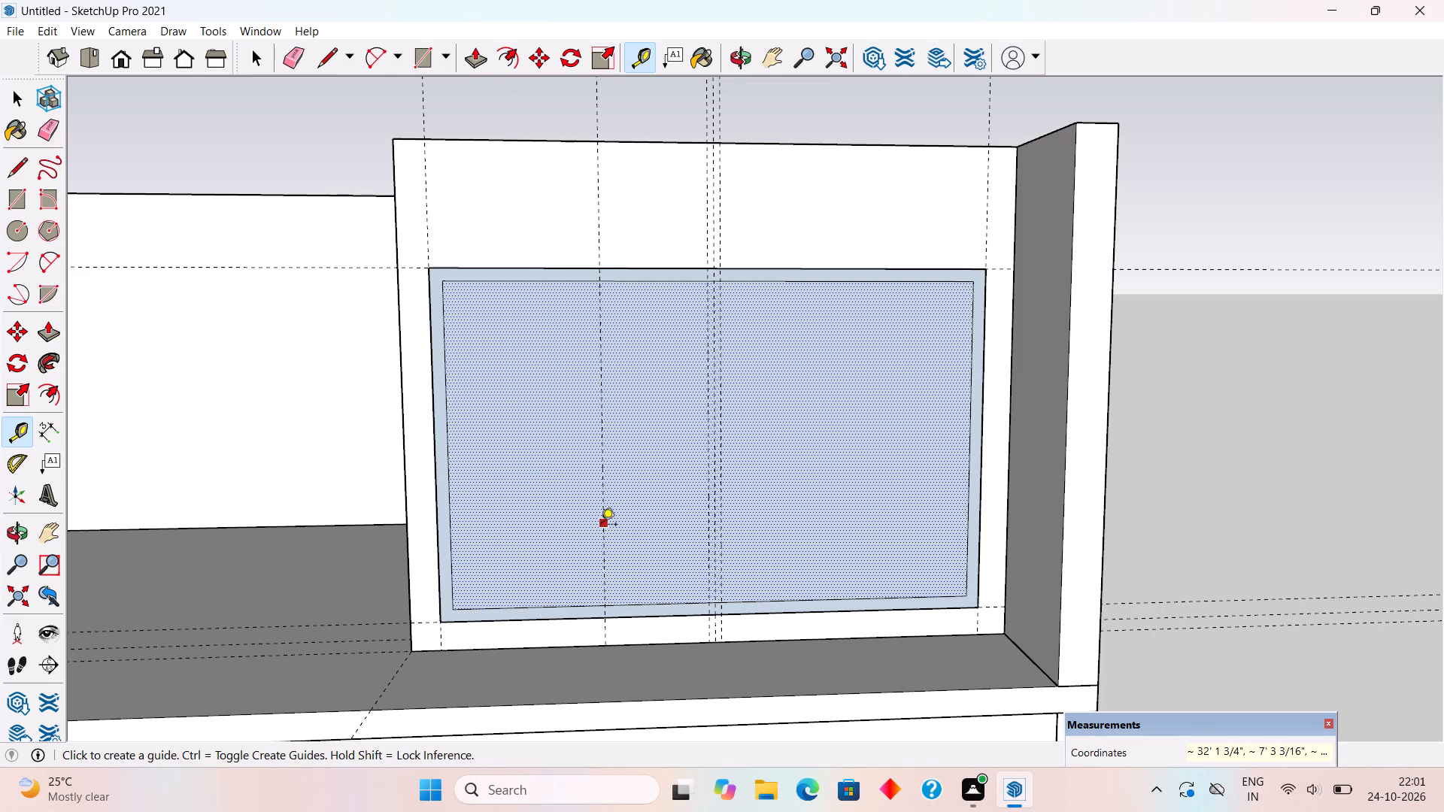
Measure from the 3' guide to the centre guide, and across the panel from its inner and outer side edges.
left_click(599, 483)
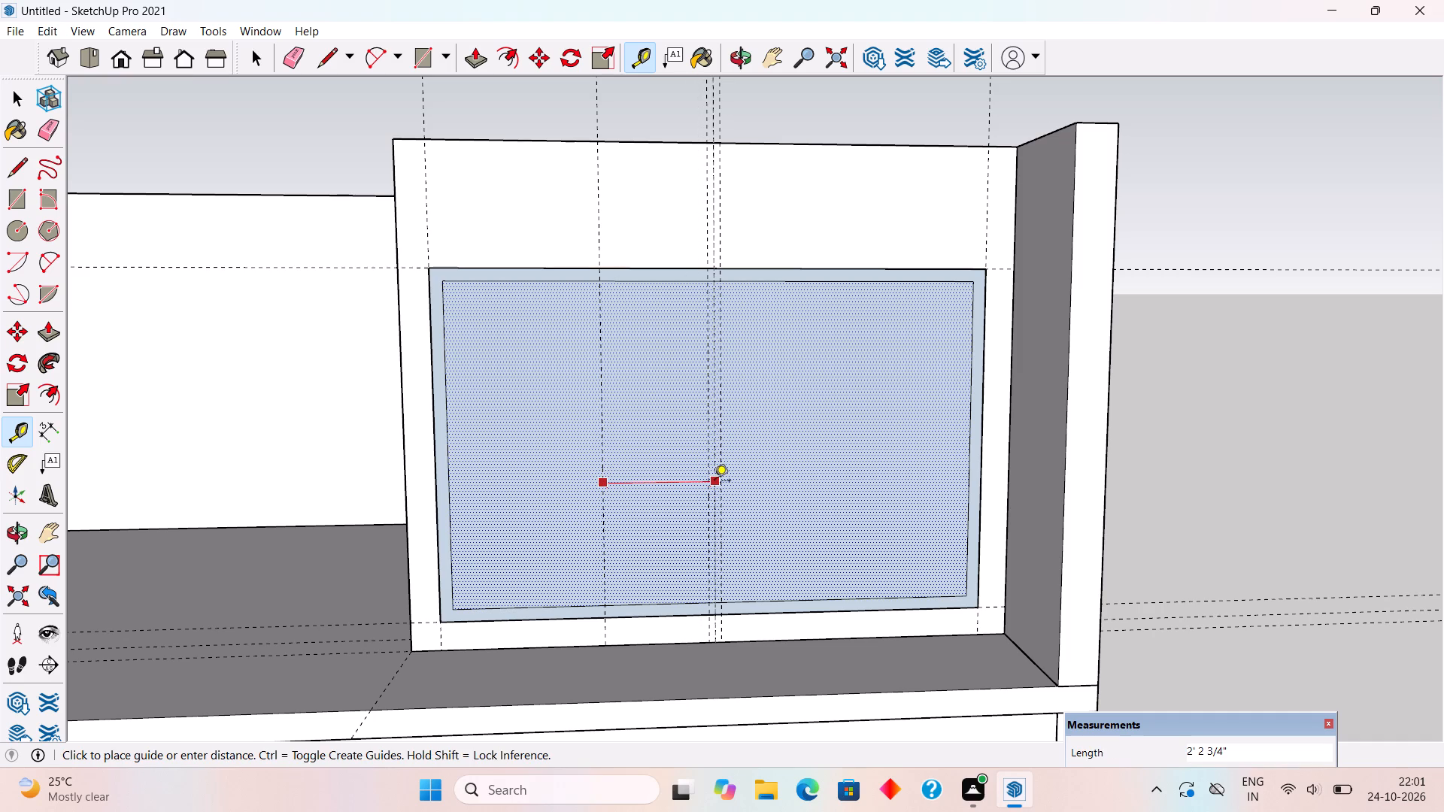
key("space")
middle_click_drag(666, 526, 770, 518)
scroll(469, 506, "up", 1)
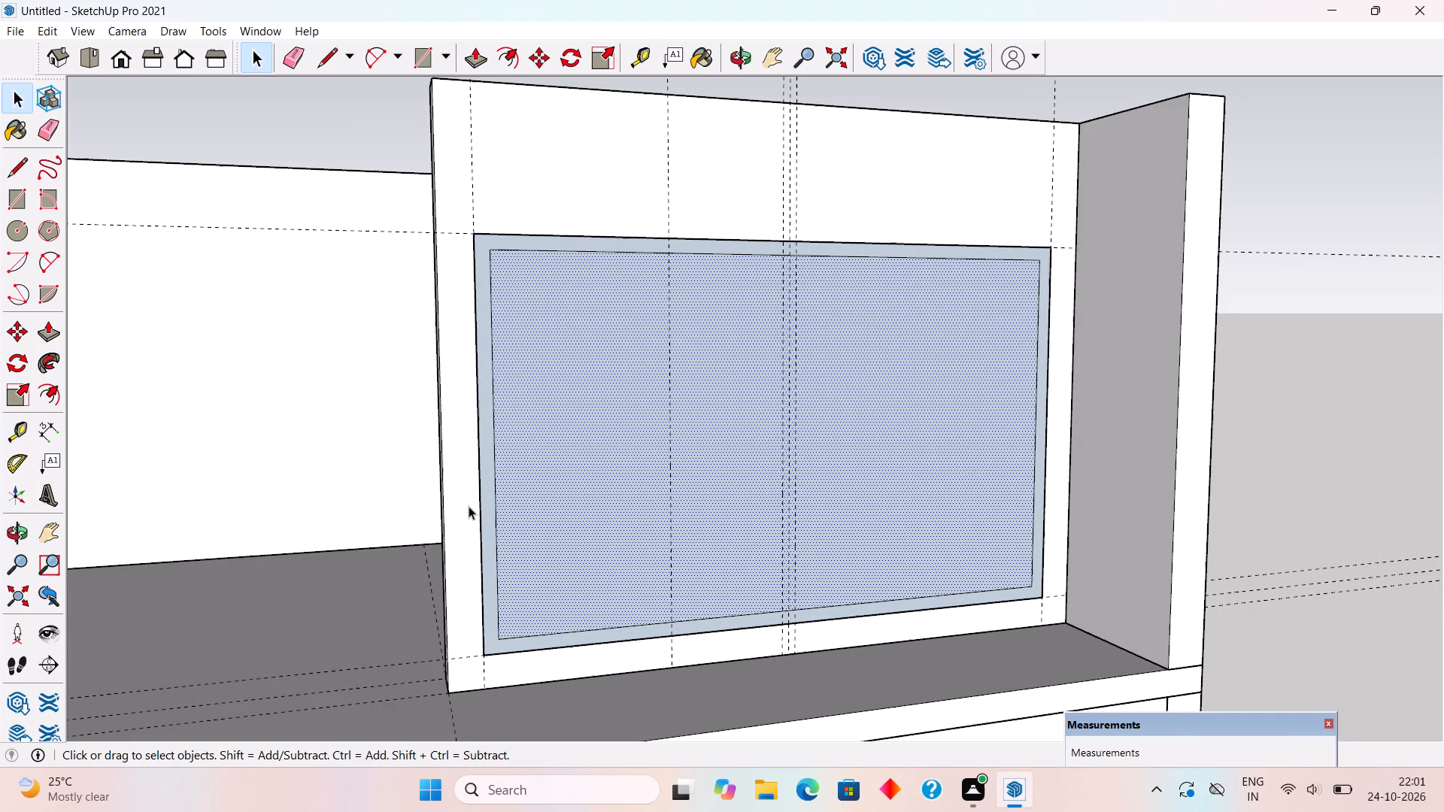
key("t")
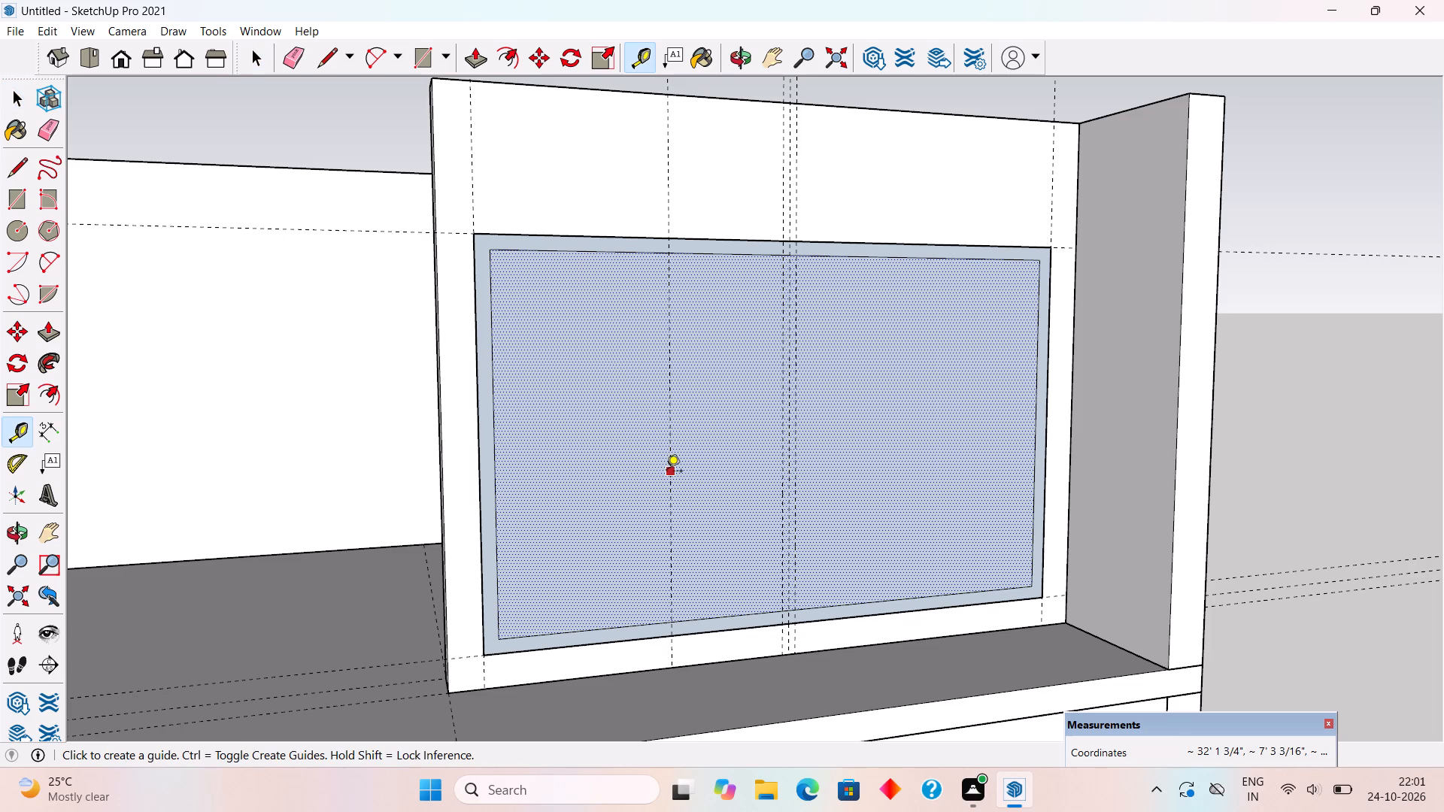
left_click(491, 538)
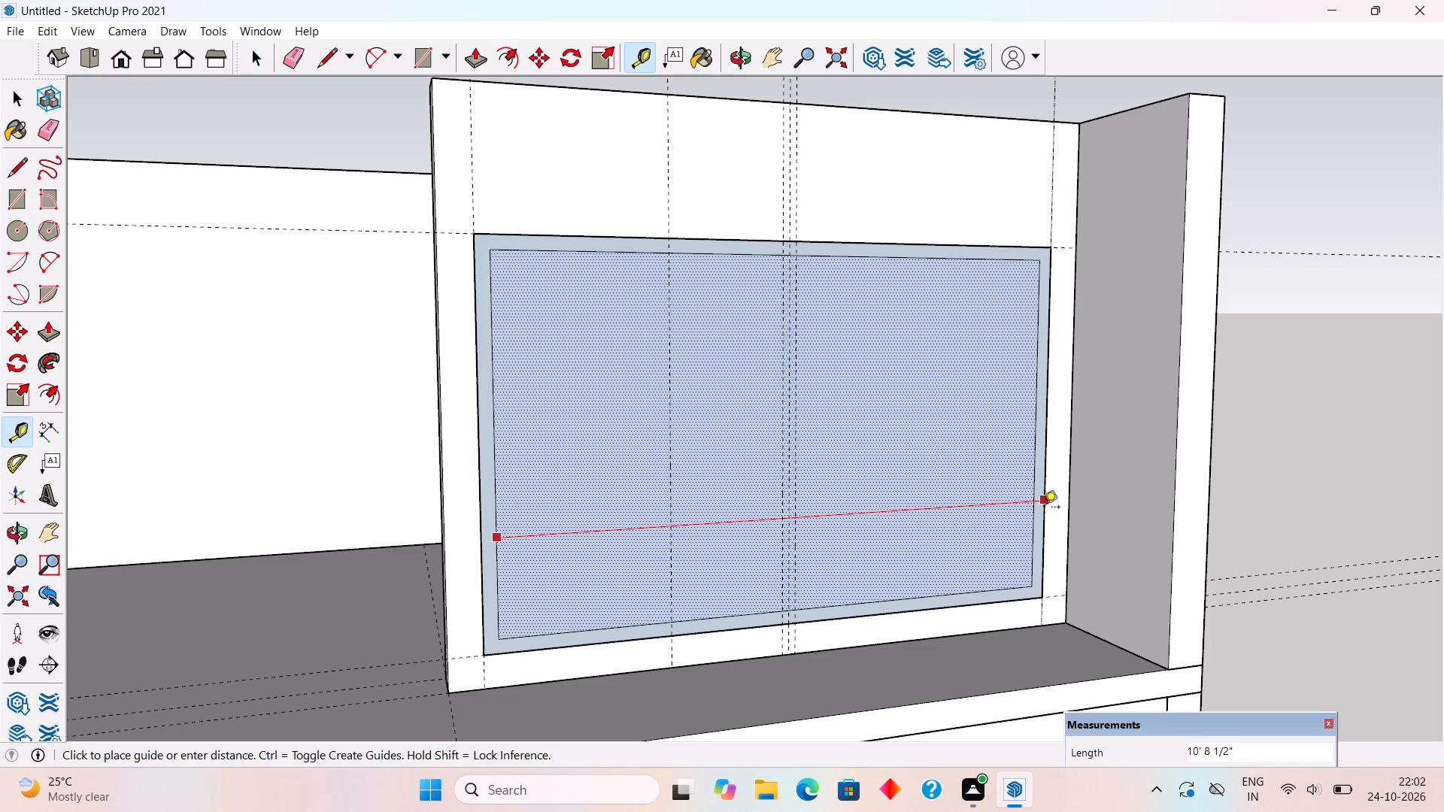
key("t")
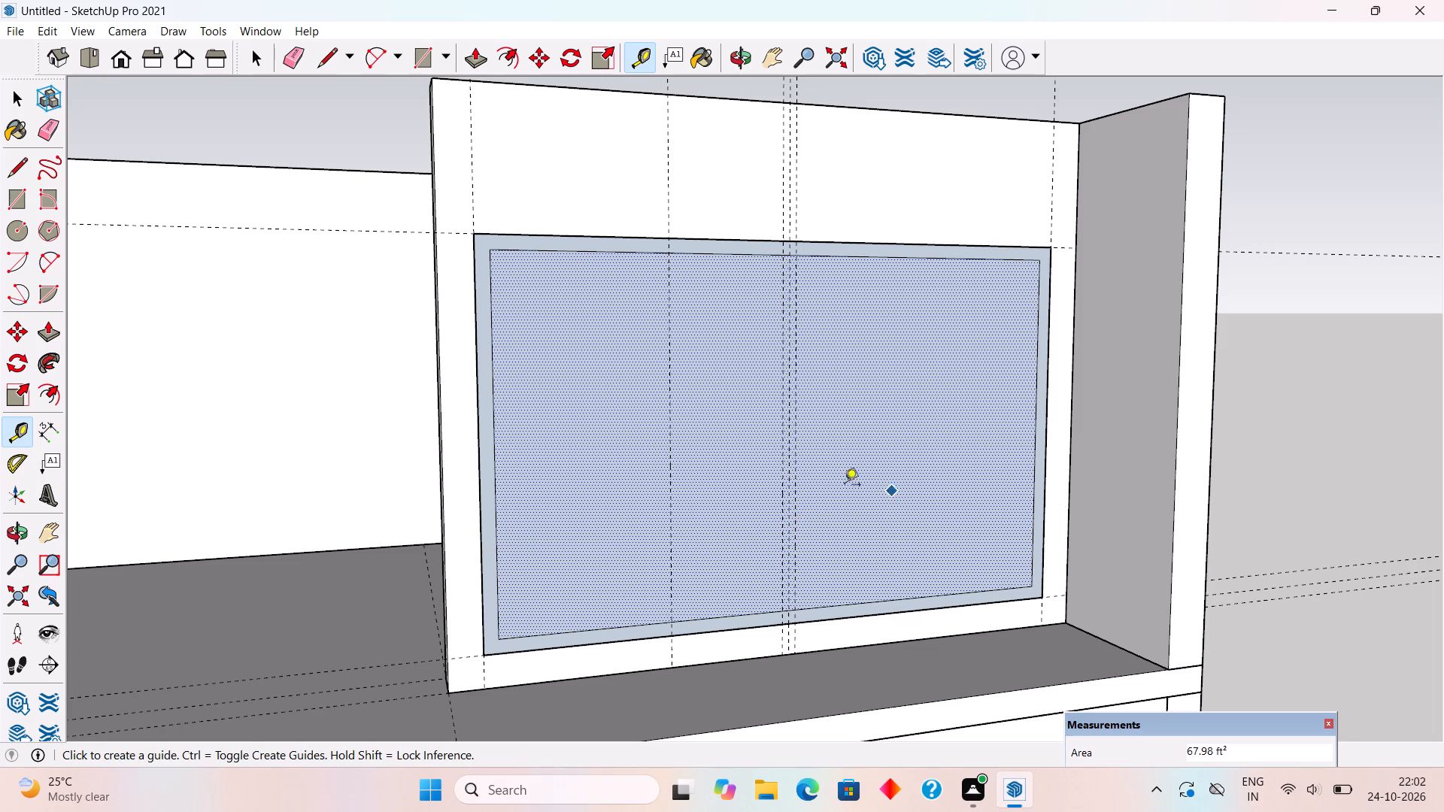
left_click(486, 526)
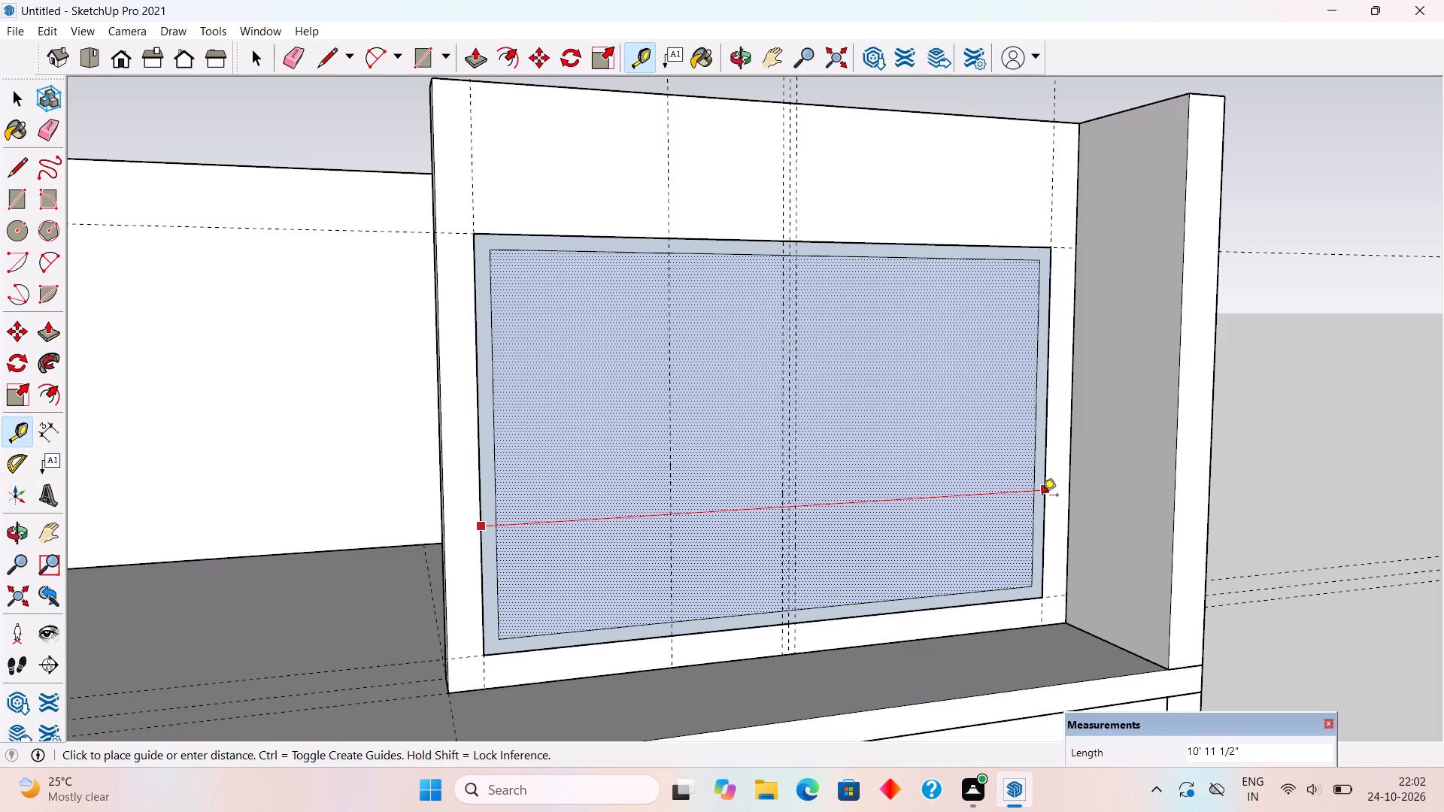
key("space")
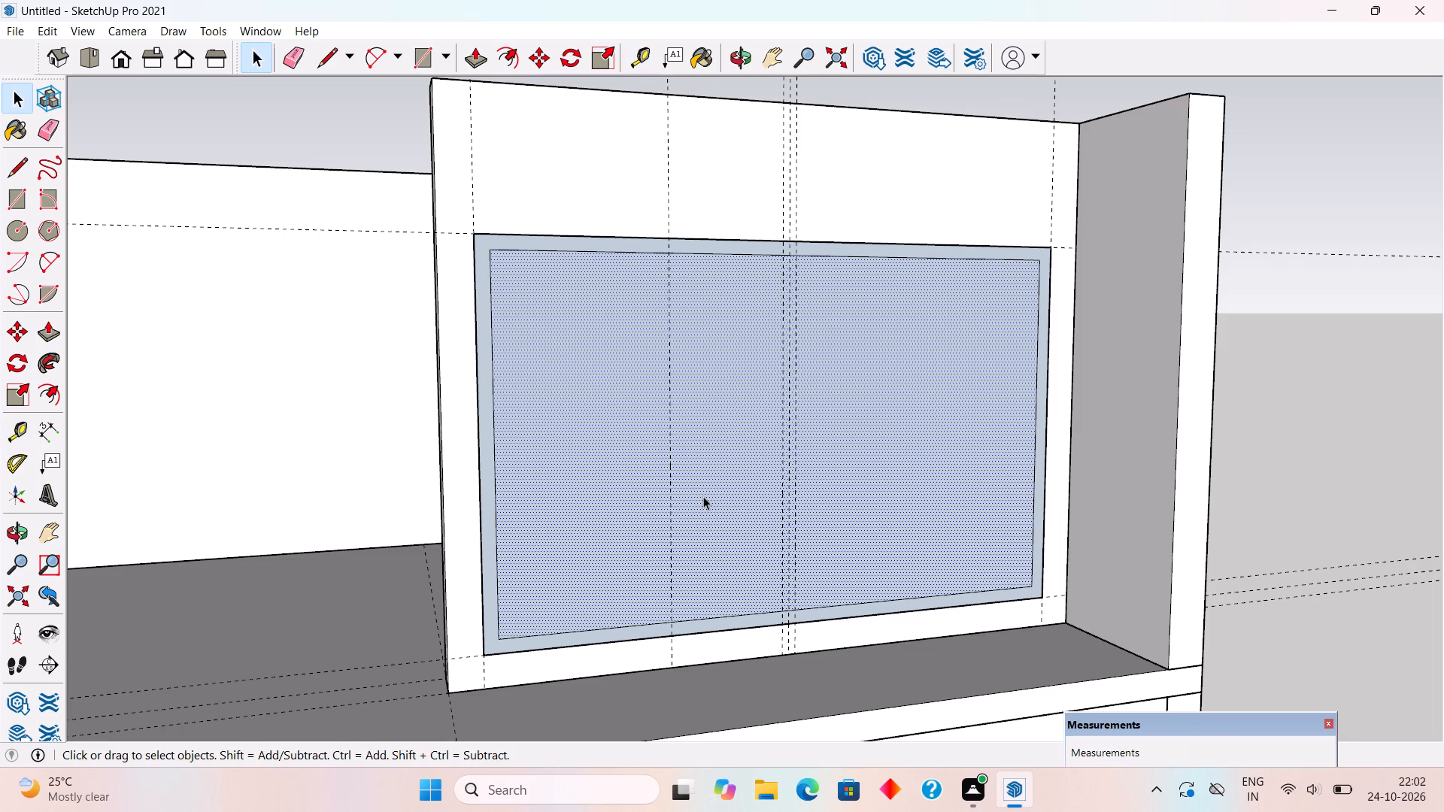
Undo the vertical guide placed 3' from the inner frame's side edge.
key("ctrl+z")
Place a vertical guide 2.5' from the central guide farthest from the end wall, measured away from that wall.
scroll(818, 538, "up", 1)
middle_click_drag(823, 525, 750, 547)
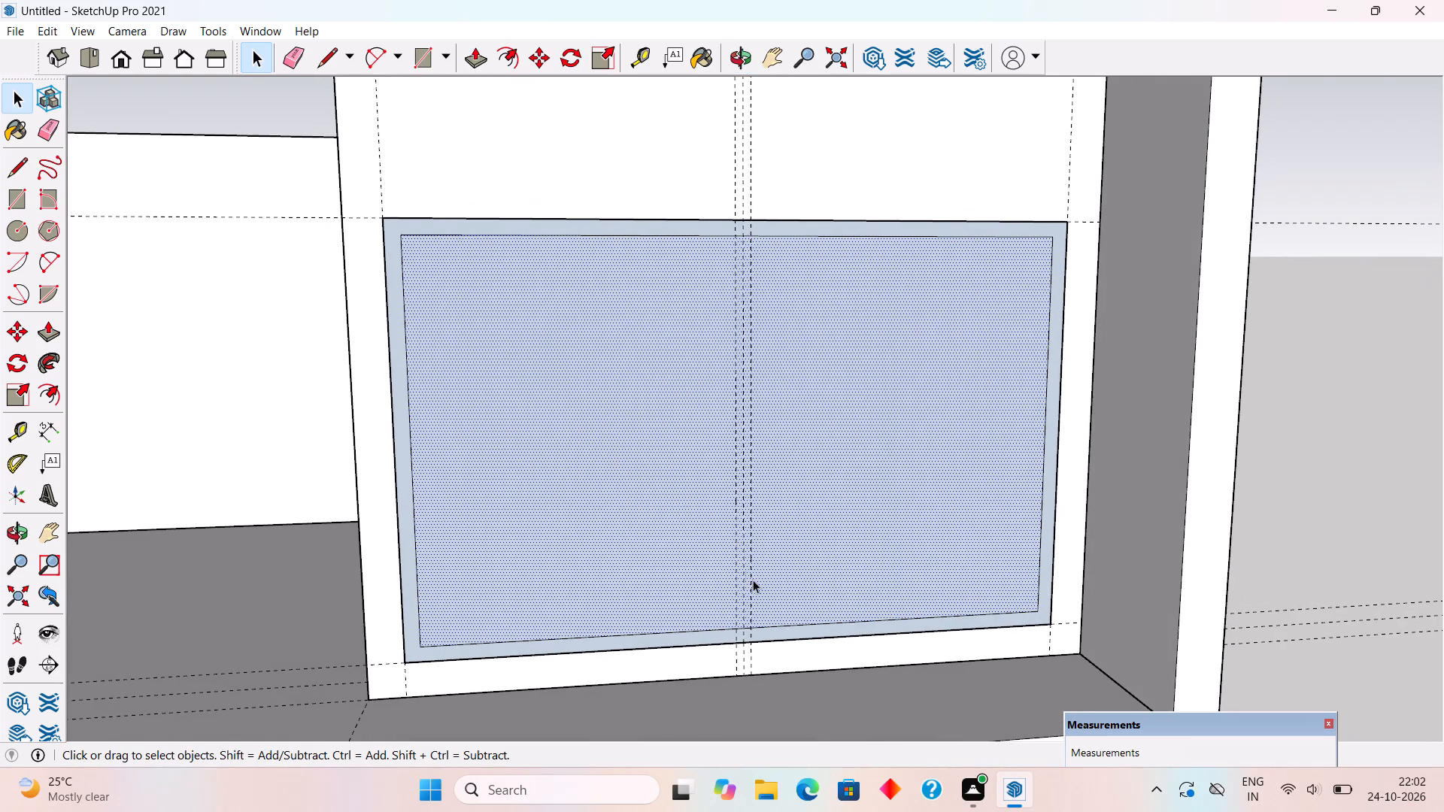
scroll(757, 592, "up", 2)
scroll(757, 592, "down", 2)
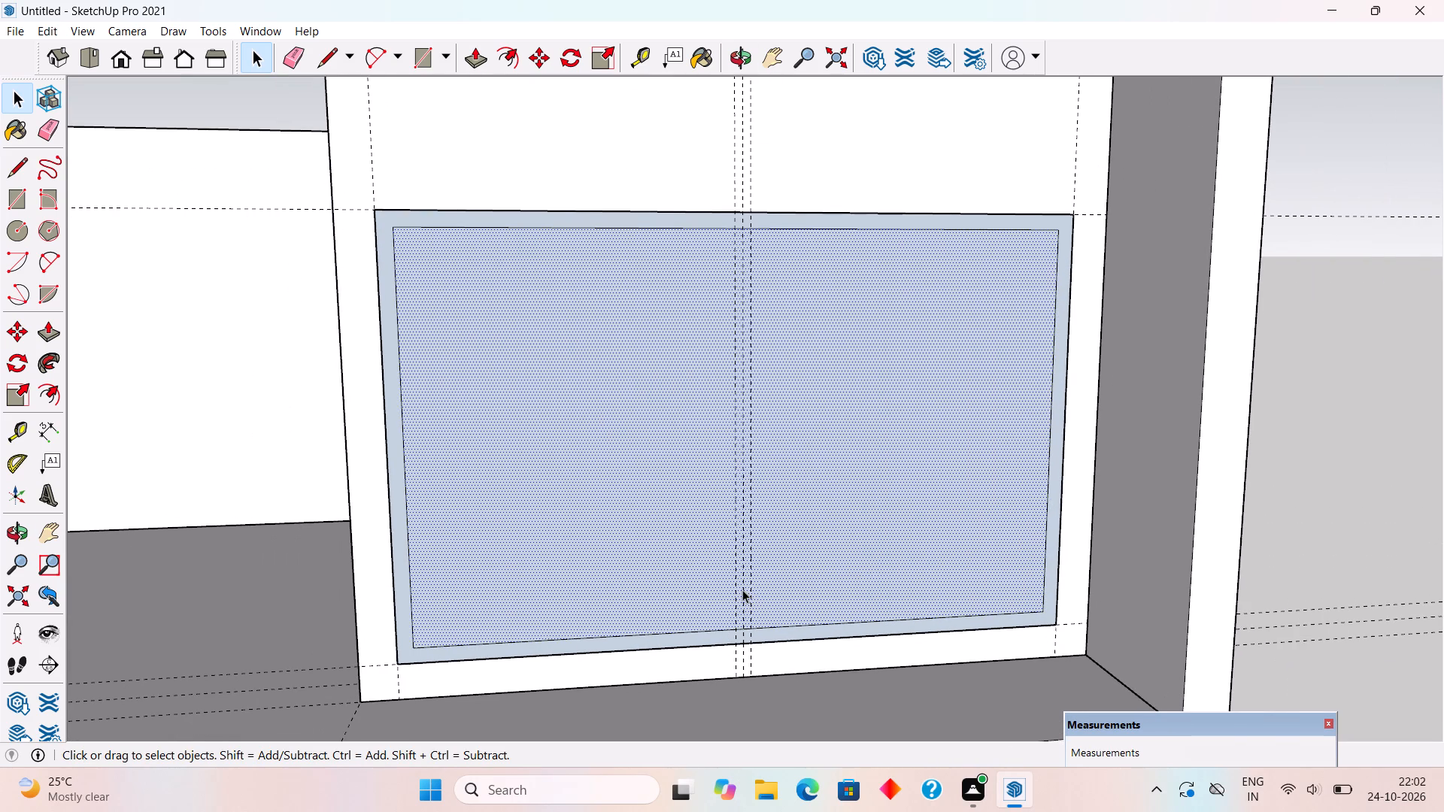
key("t")
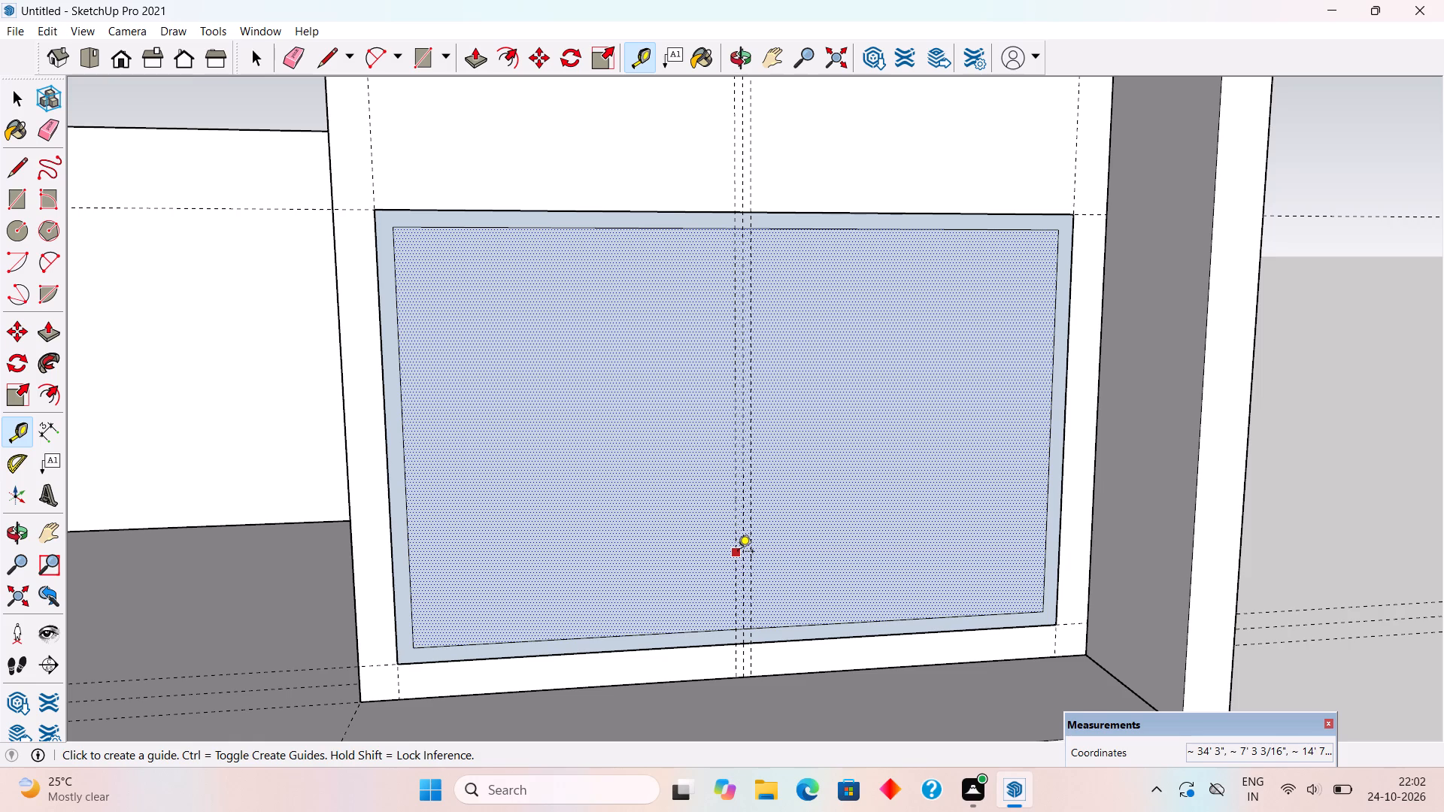
left_click(738, 553)
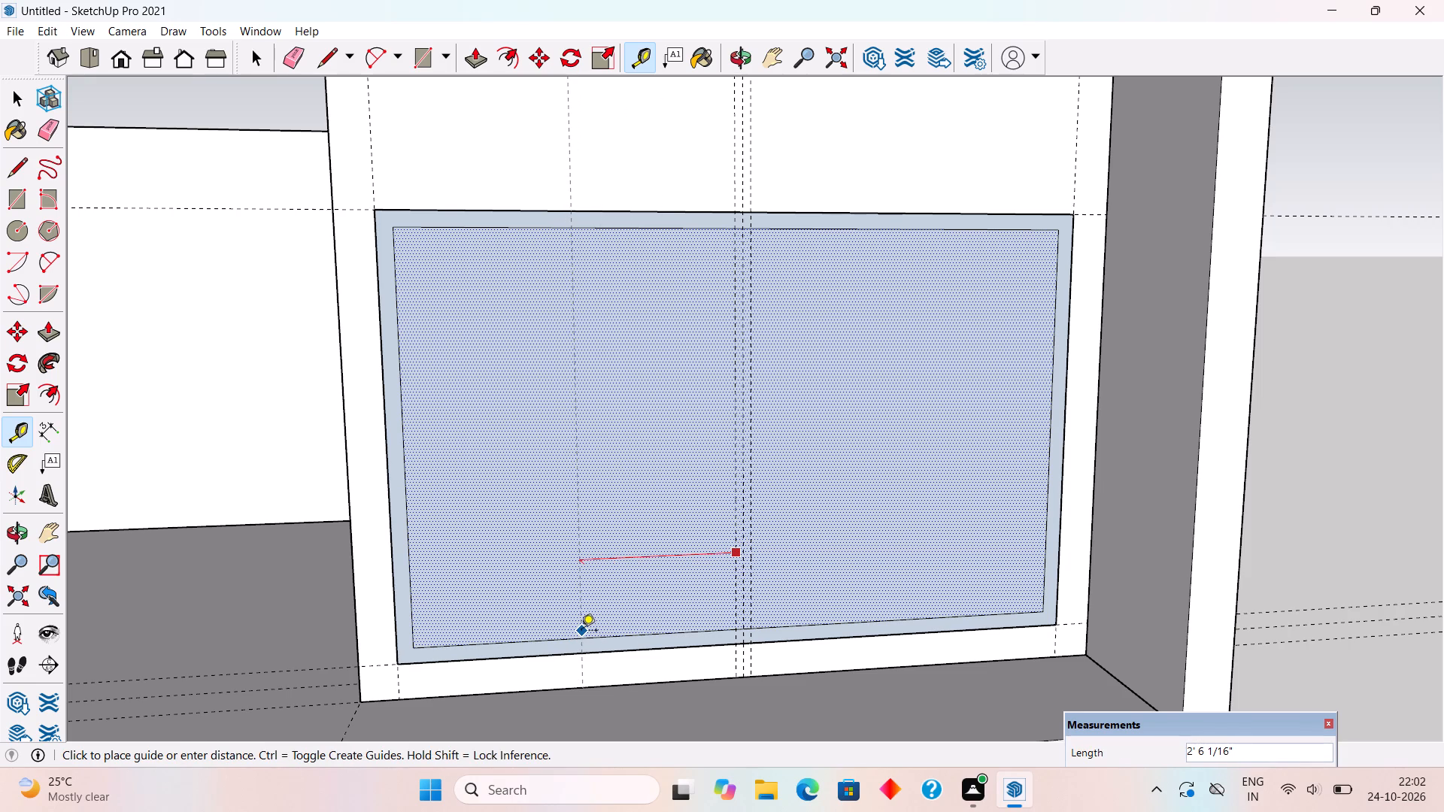
type("2.")
key("5")
key("apostrophe")
key("Return")
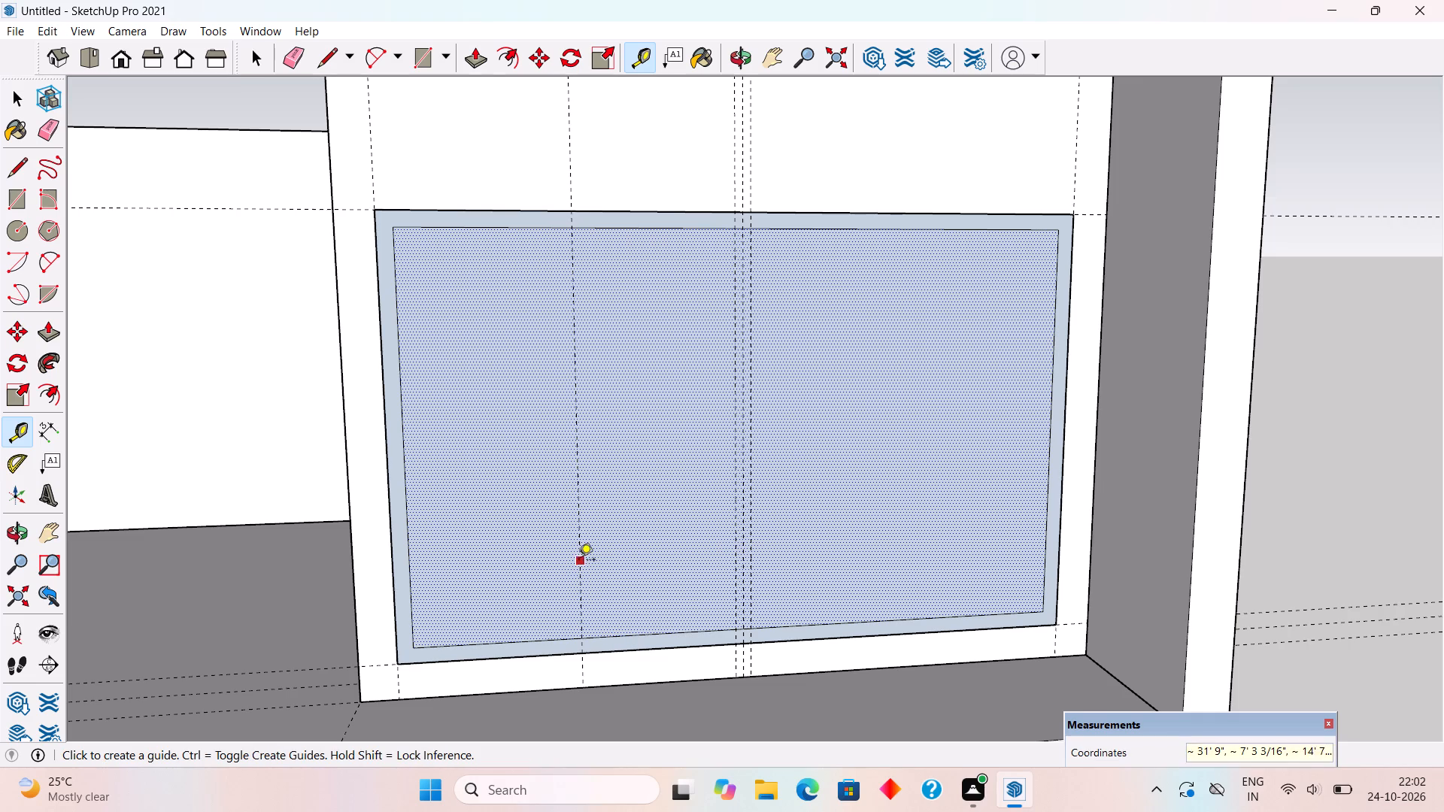
Add a guide 1.5" from the new guide toward the panel centre, and another 3" back from that one.
left_click(579, 547)
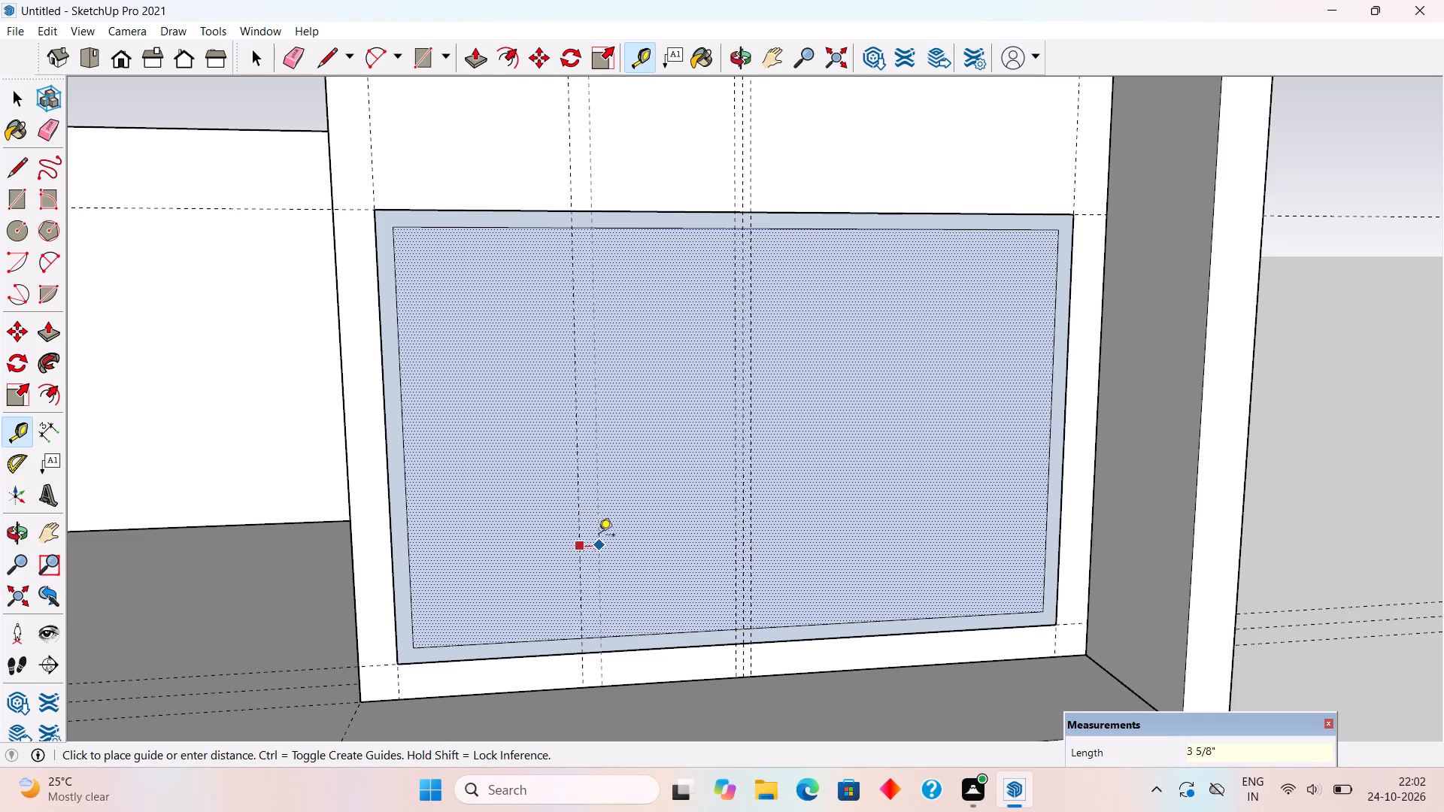
type("1.5")
key("shift+quotedbl")
key("Return")
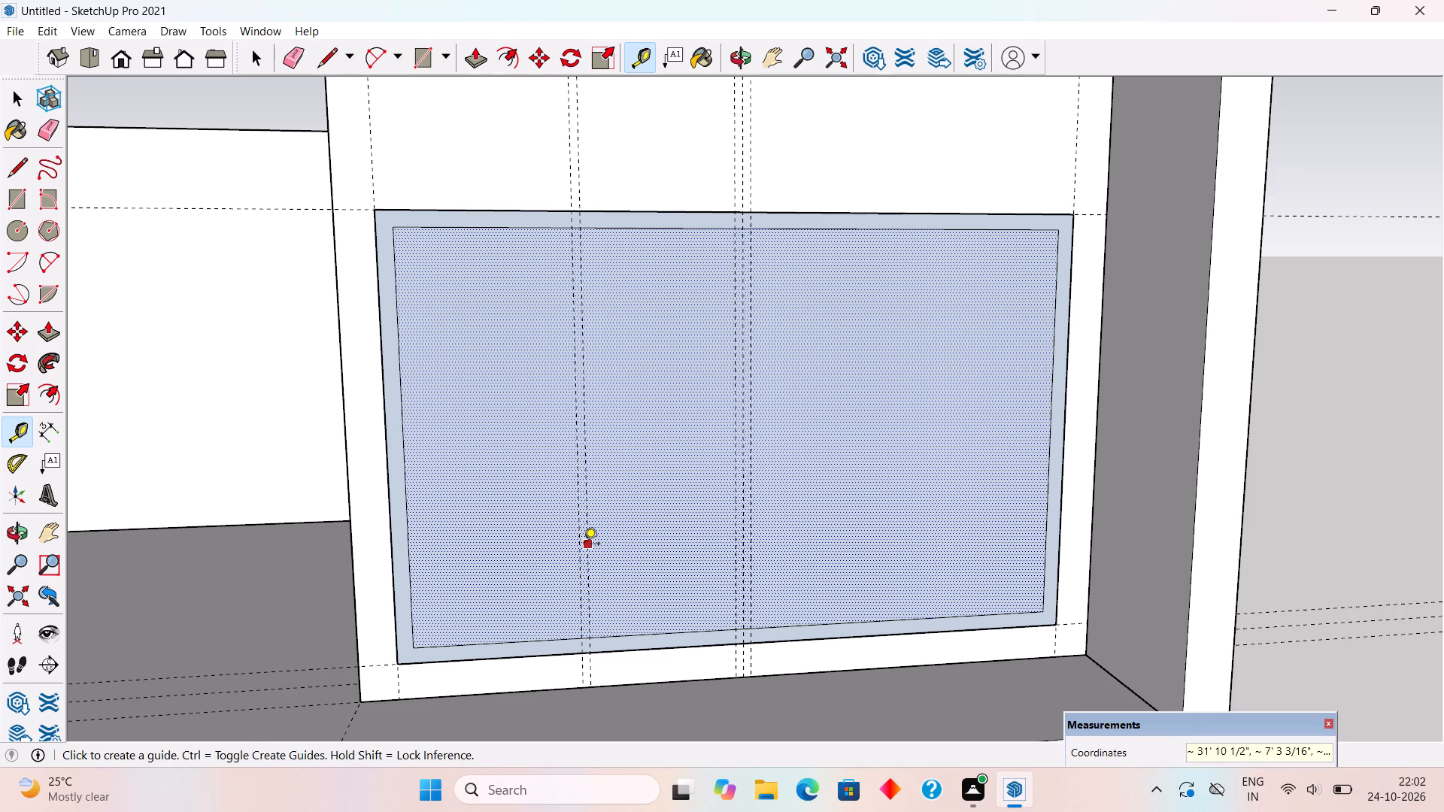
left_click(584, 545)
key("3")
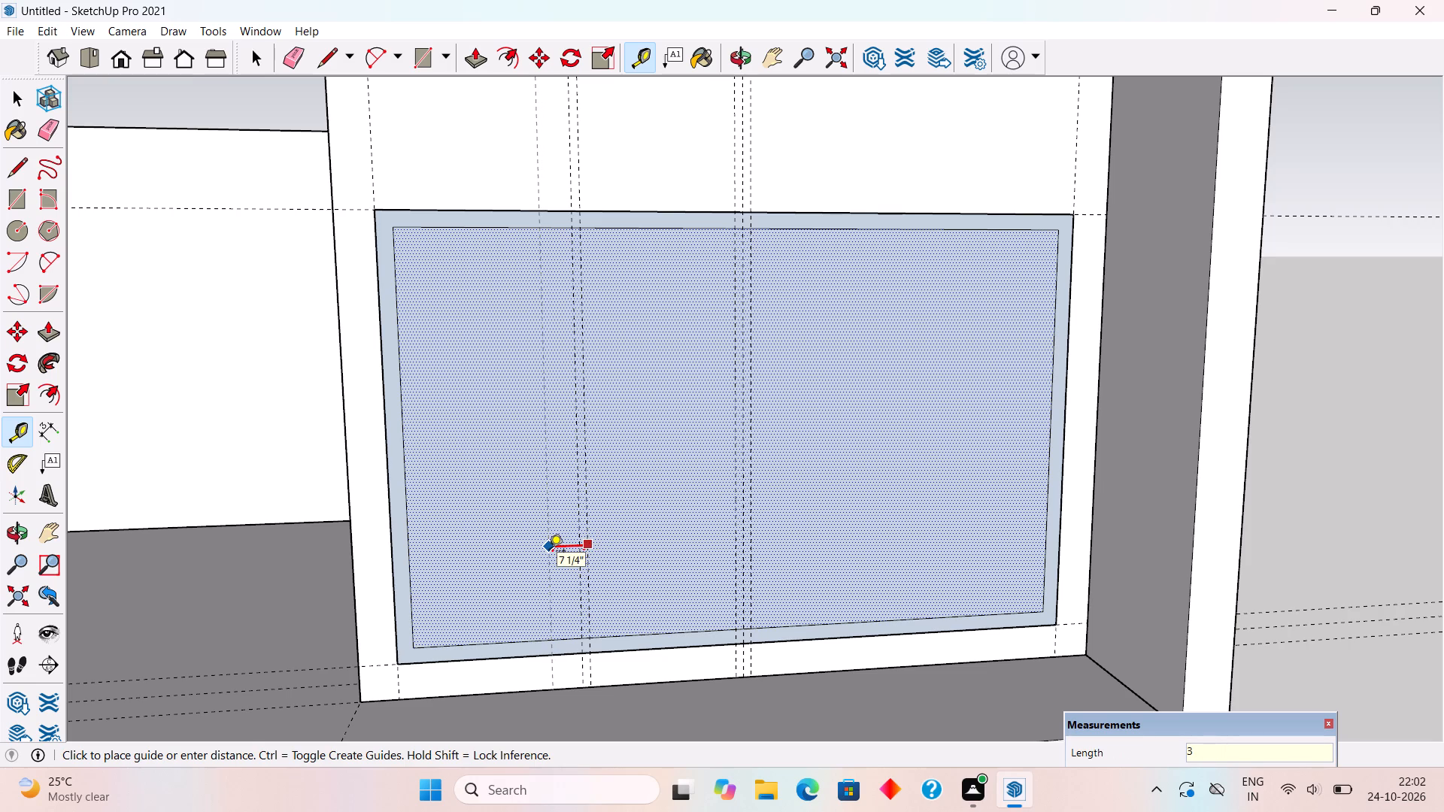
key("shift+quotedbl")
key("Return")
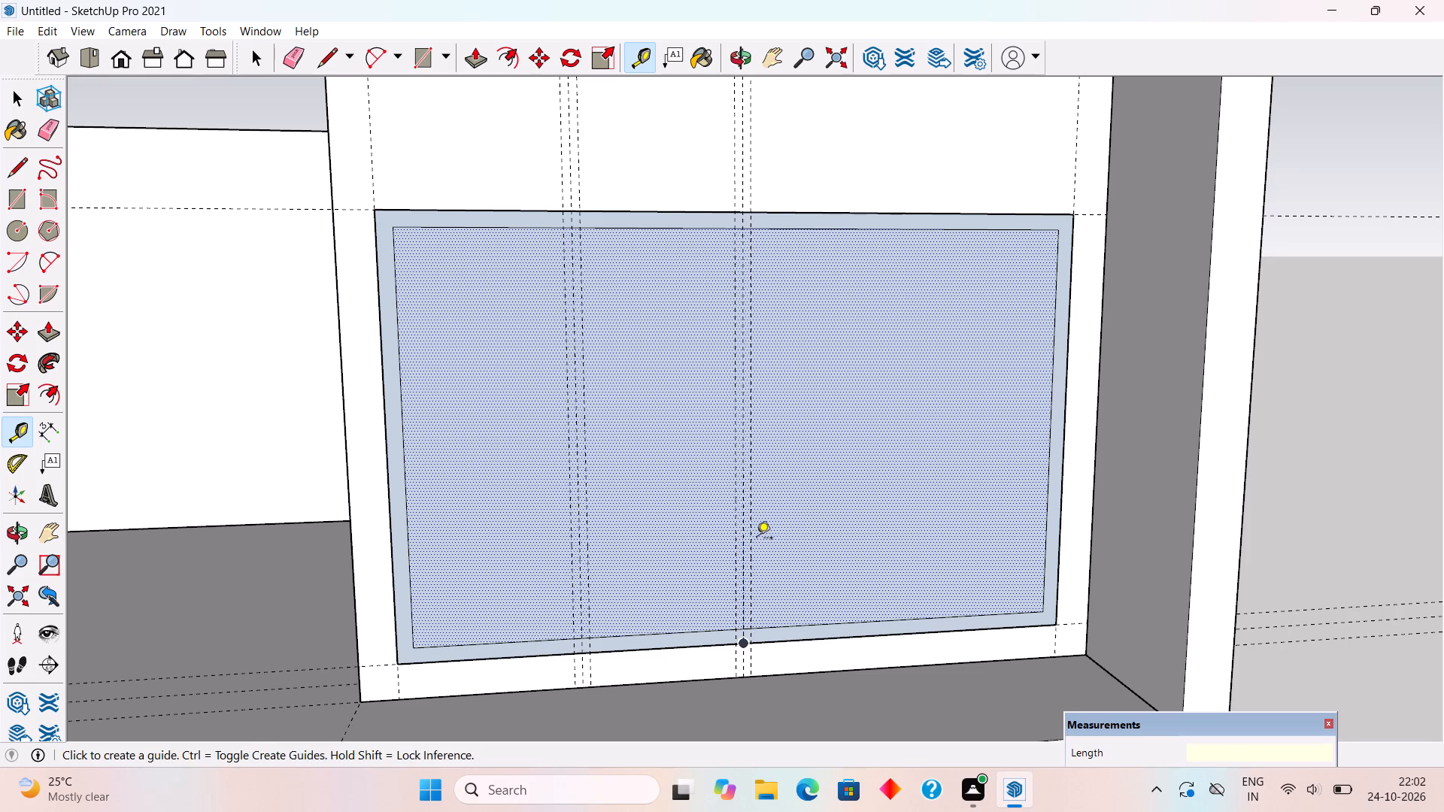
Place a vertical guide 2.5' from the centre guide toward the end wall, with further guides 1.5" on either side of it.
left_click(745, 544)
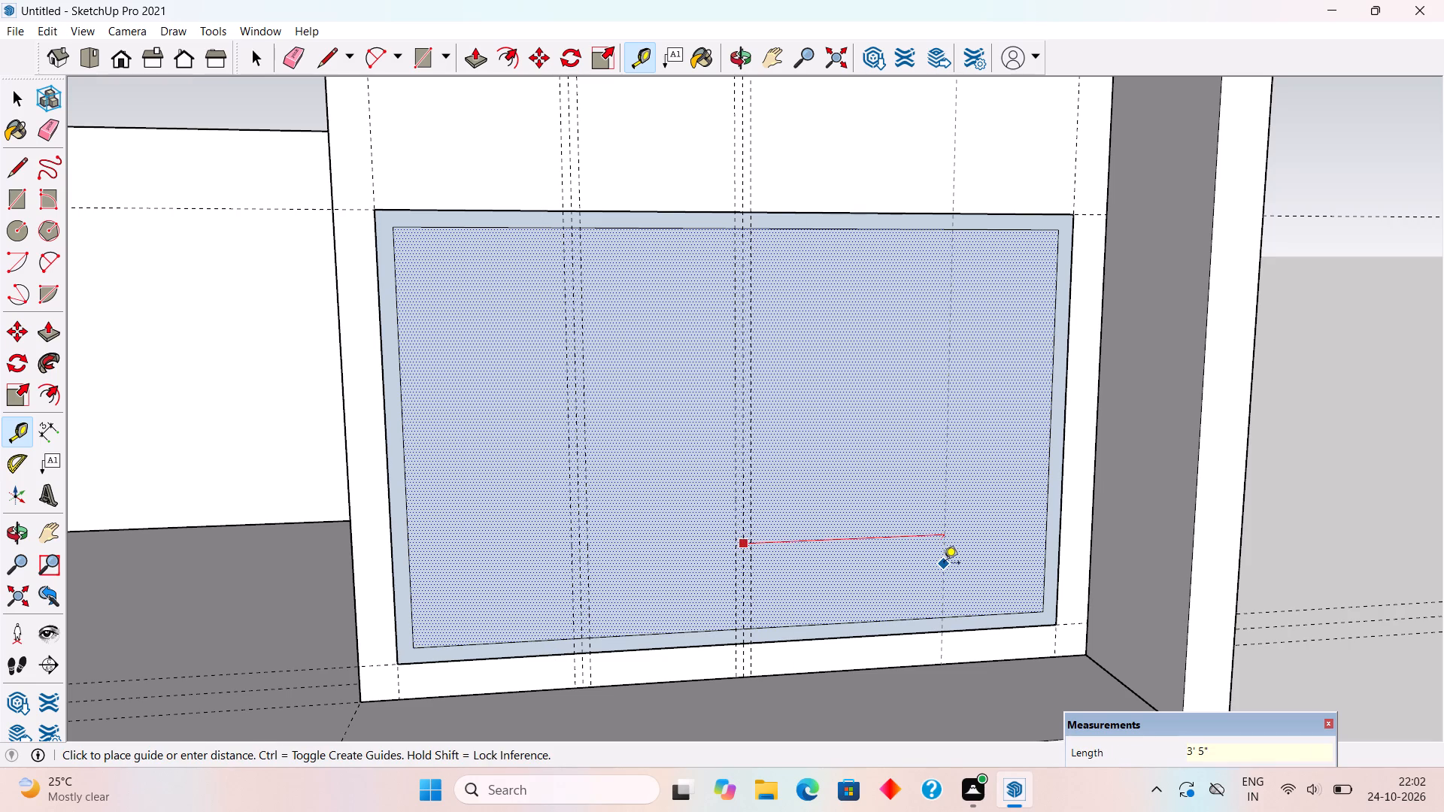
type("2.5'")
key("Return")
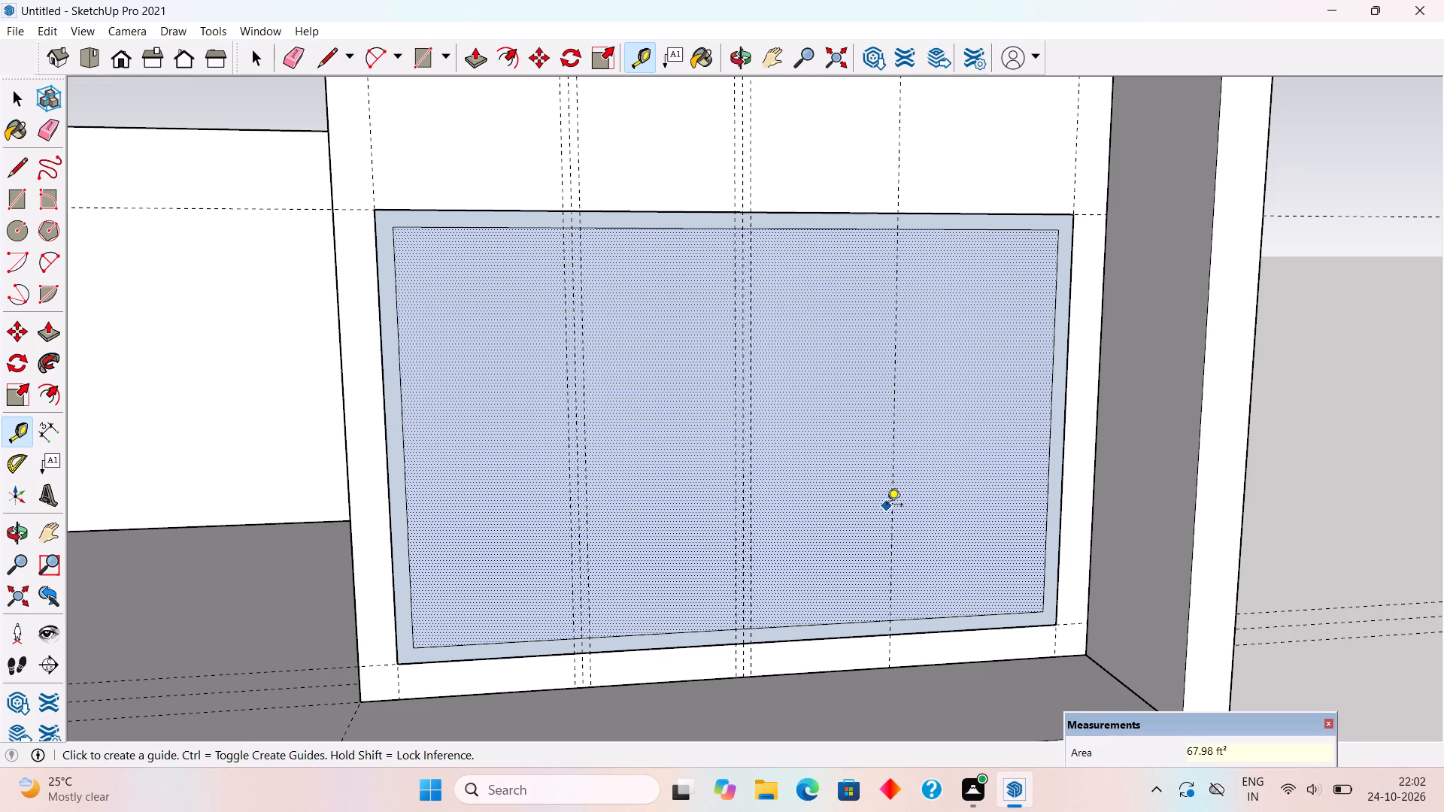
left_click(892, 527)
type("1.5")
key("shift+quotedbl")
key("Return")
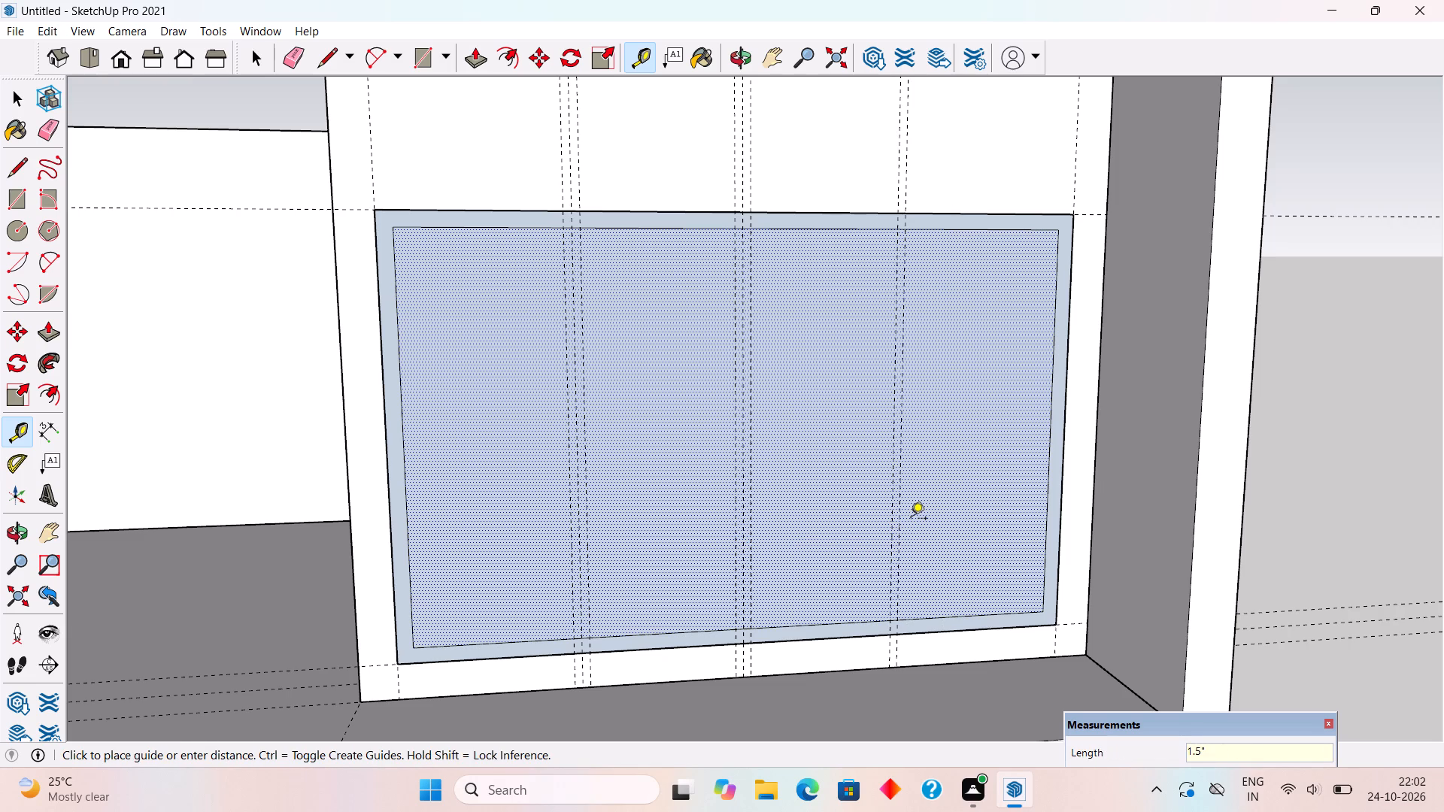
left_click(895, 510)
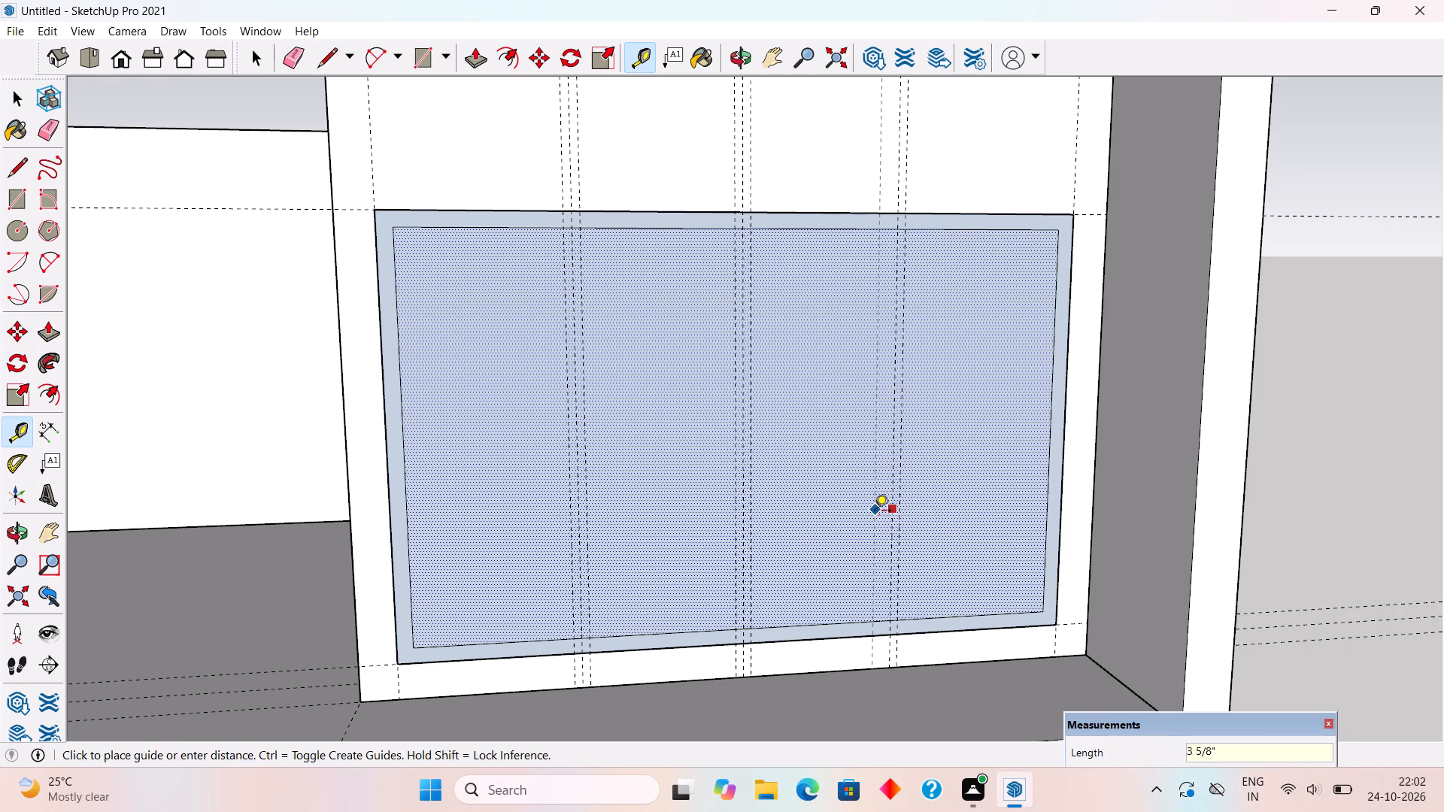
type("1.5")
key("shift+quotedbl")
key("Return")
Draw six vertical 6' 6" lines along the mullion guides between the inner frame's top and bottom edges, outlining three mullions.
key("l")
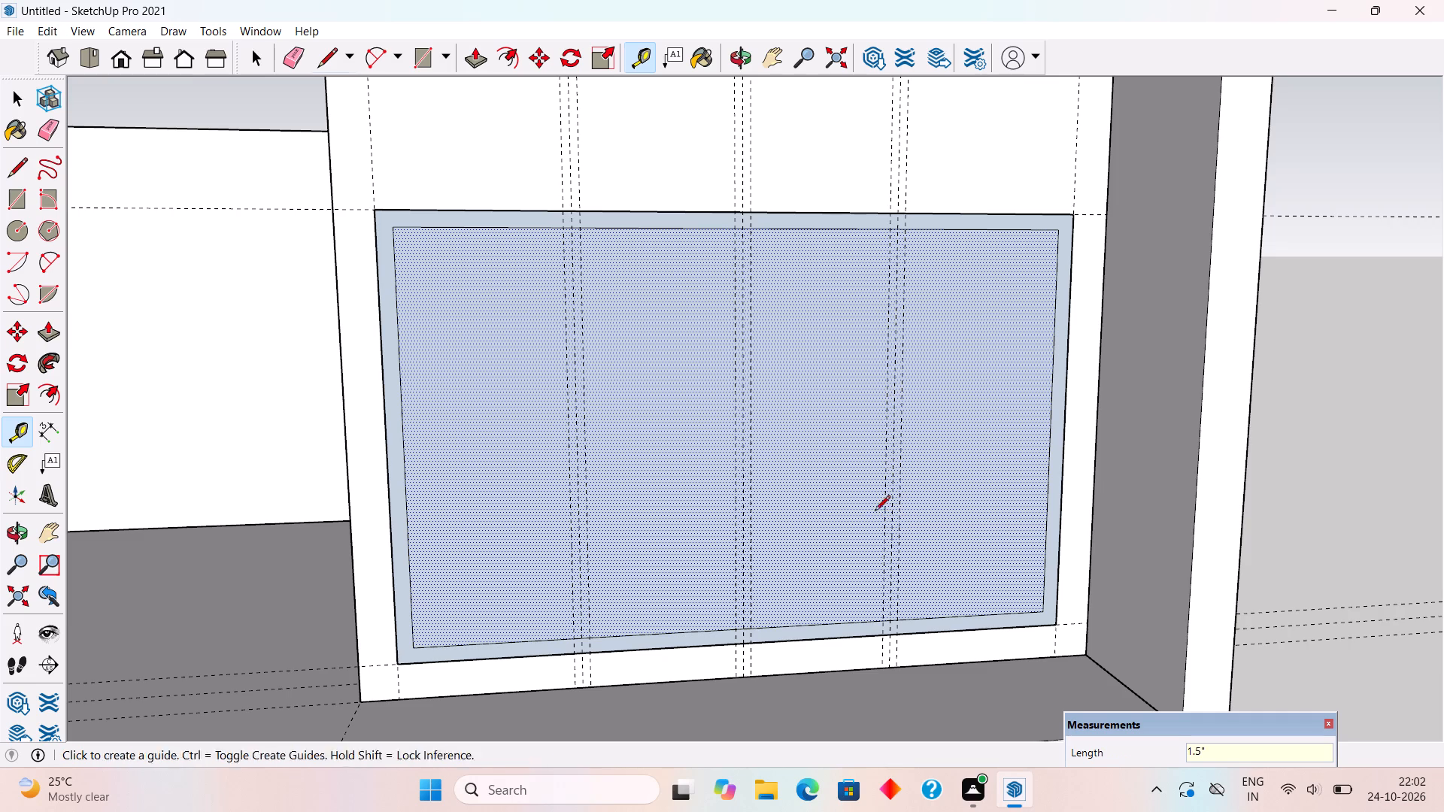
left_click(561, 232)
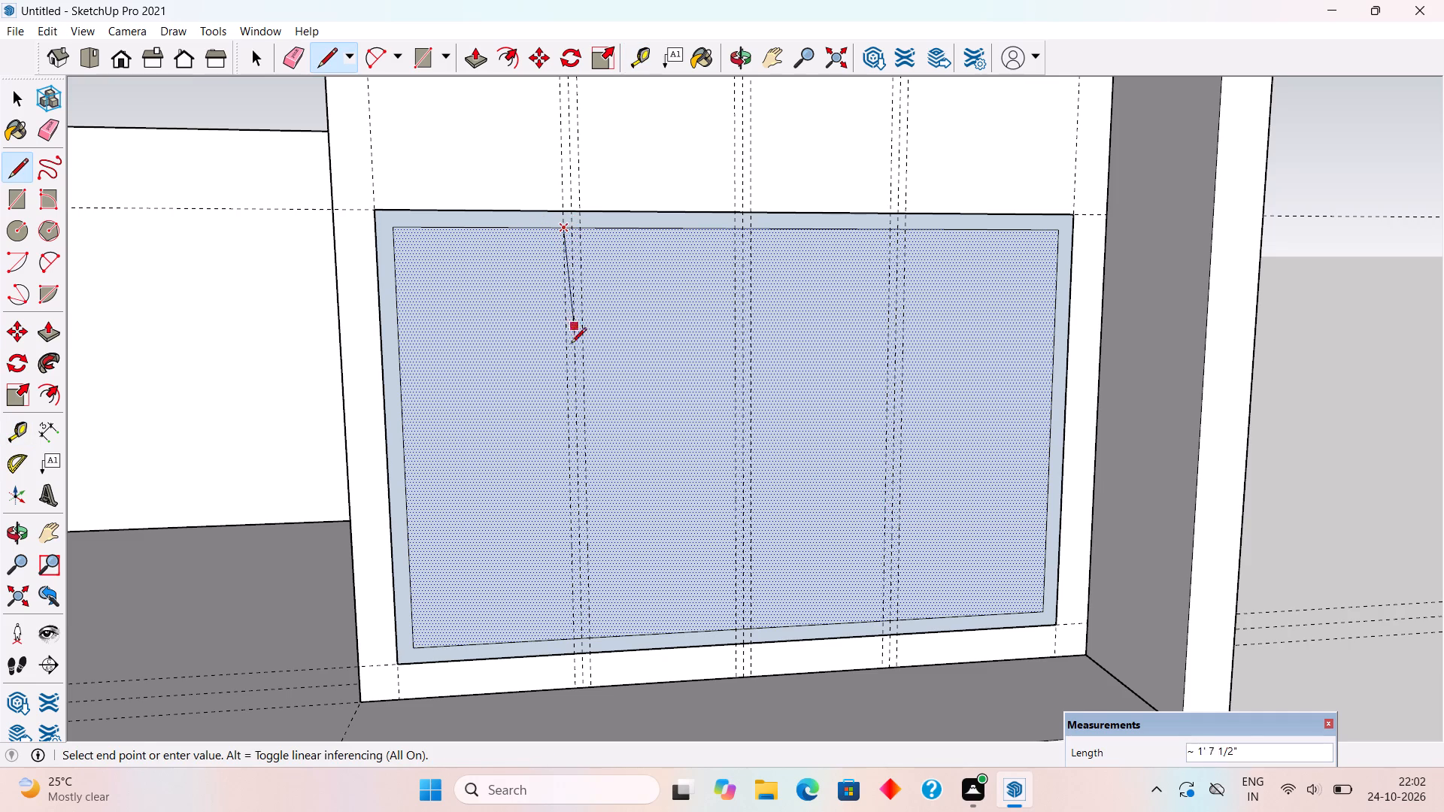
left_click(576, 639)
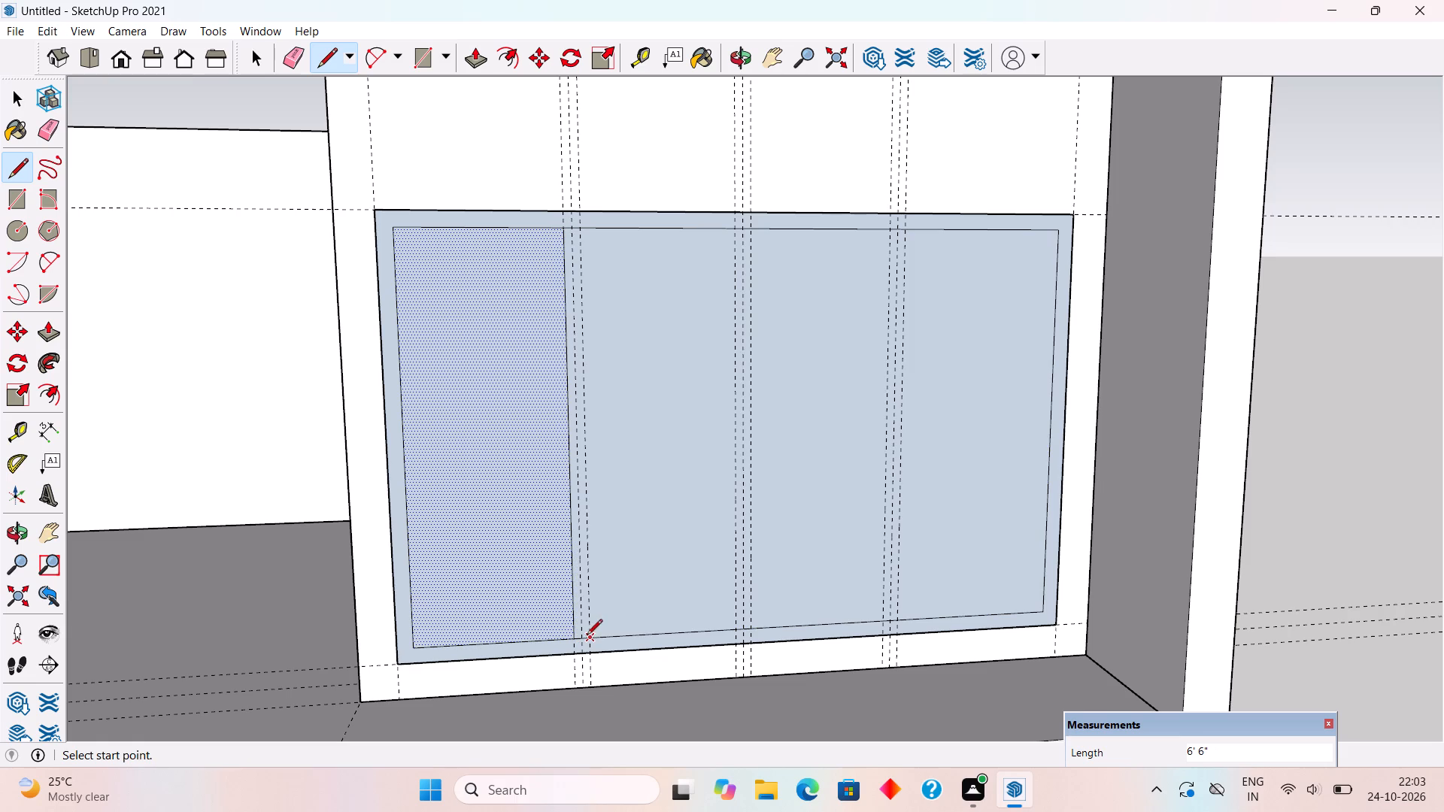
left_click(588, 637)
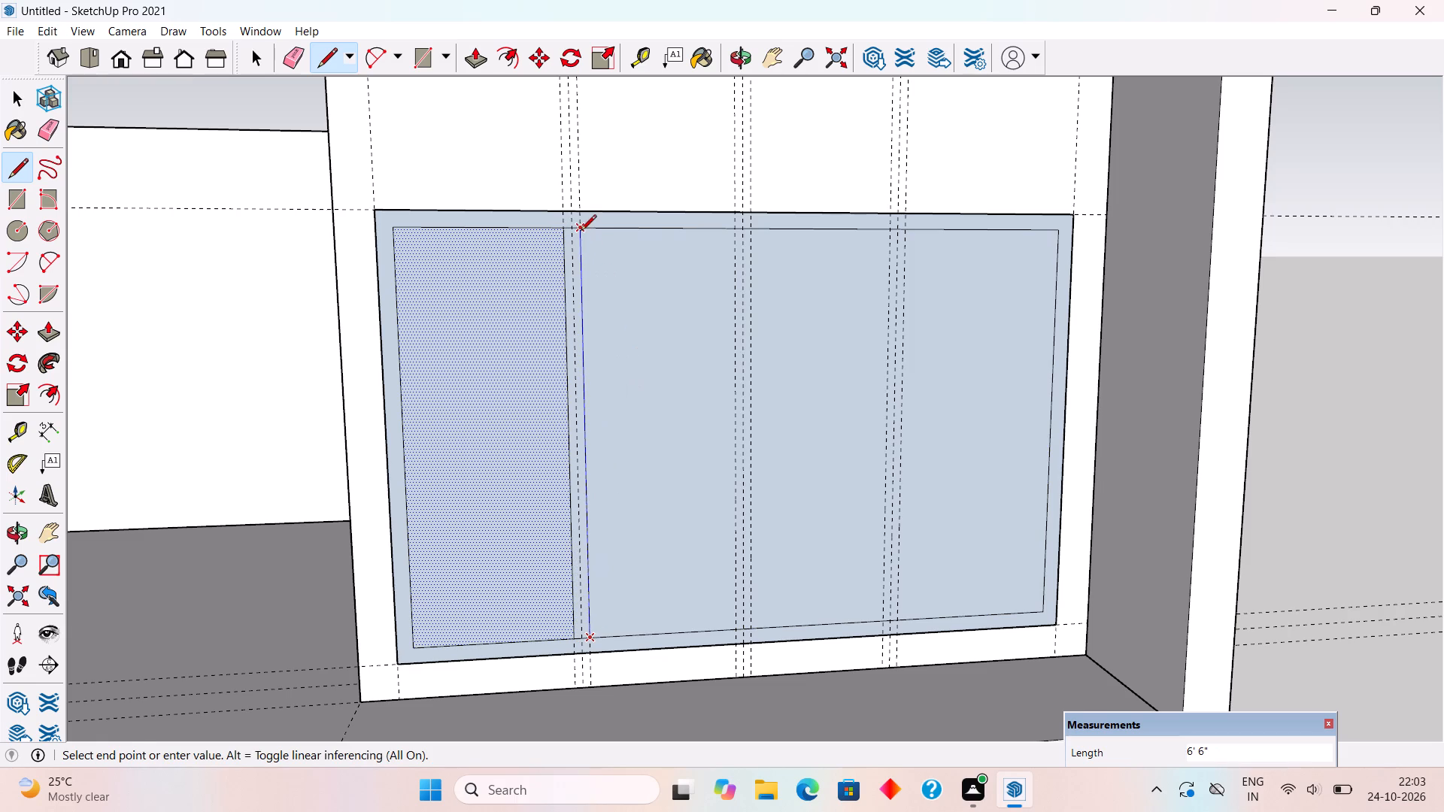
left_click(581, 232)
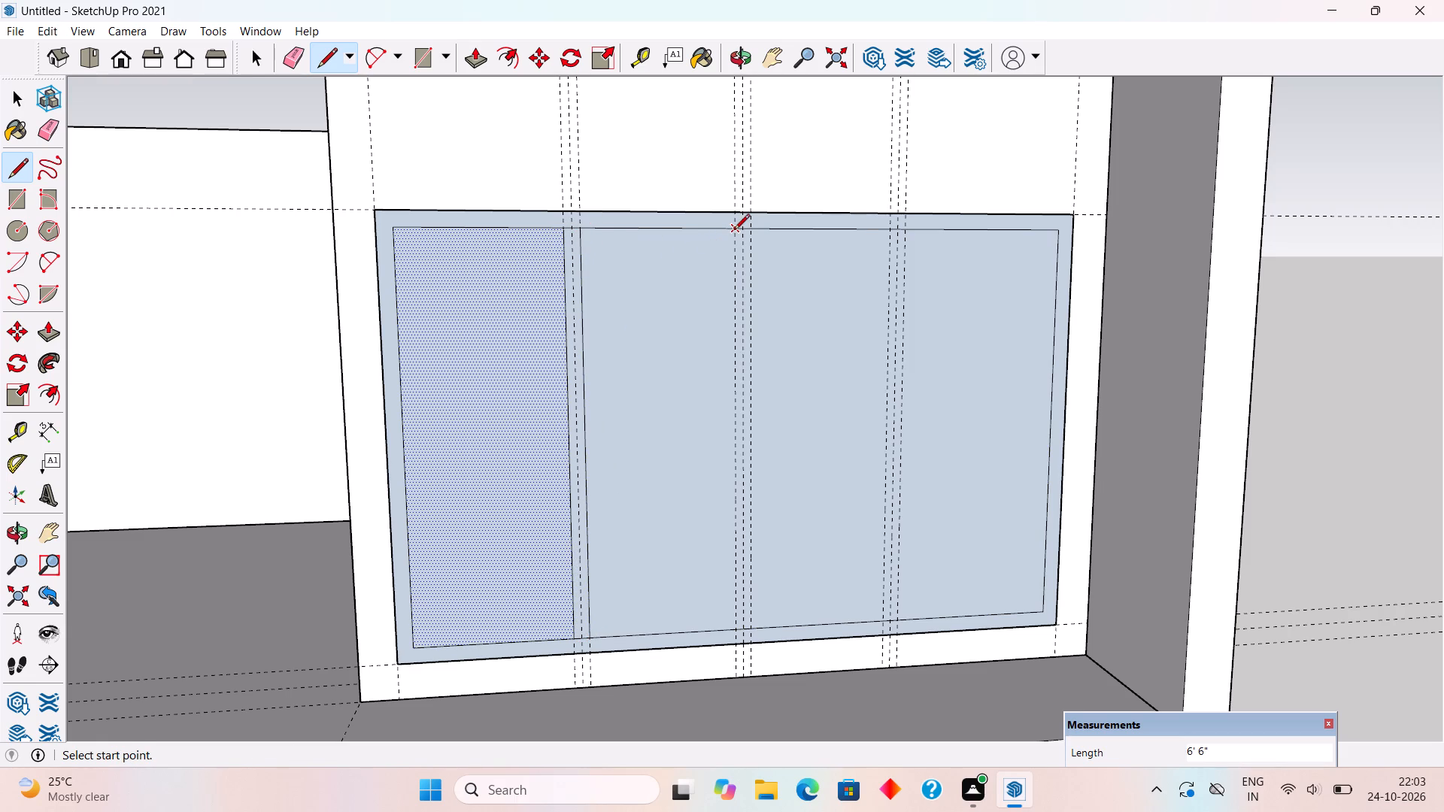
left_click(734, 231)
left_click(732, 629)
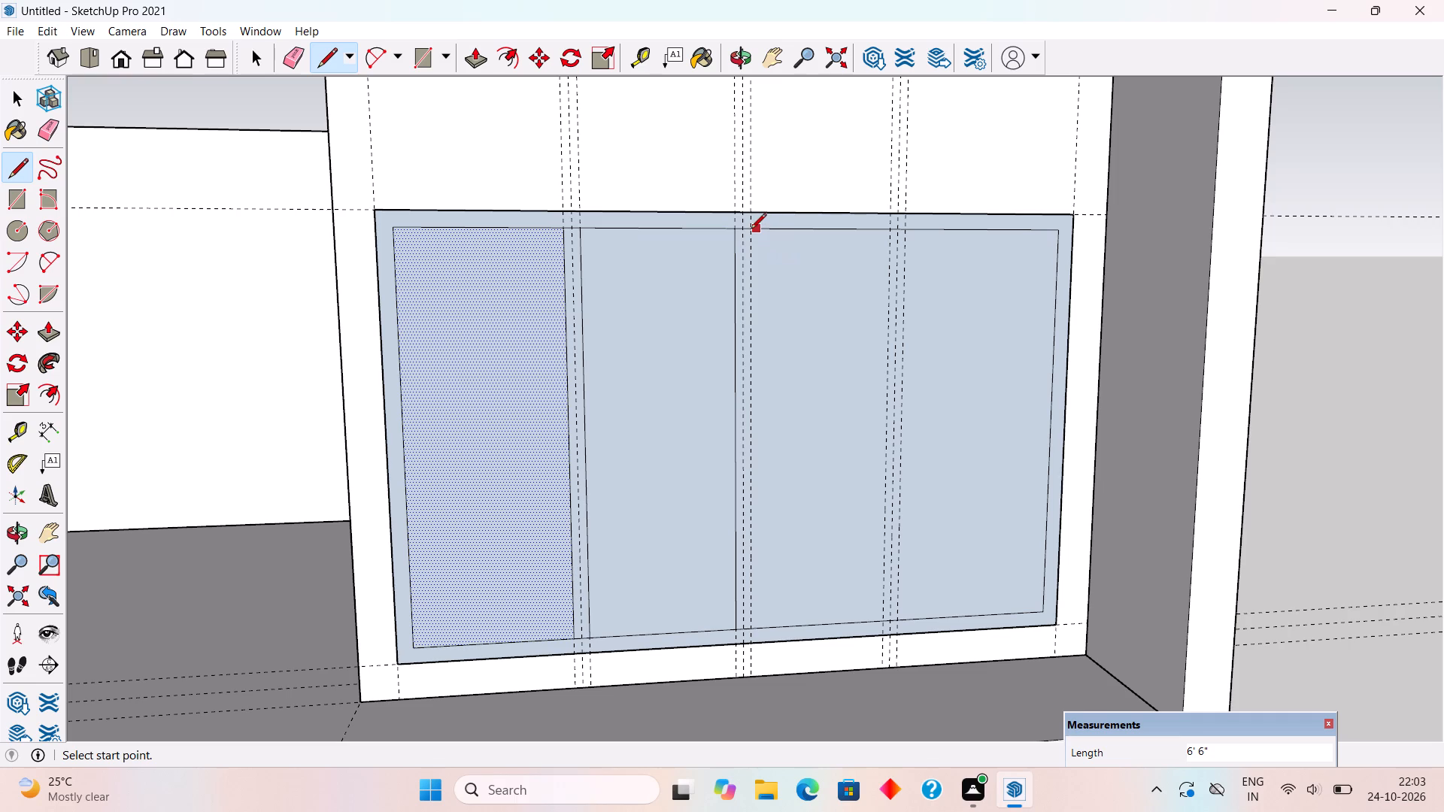
left_click(751, 230)
left_click(751, 626)
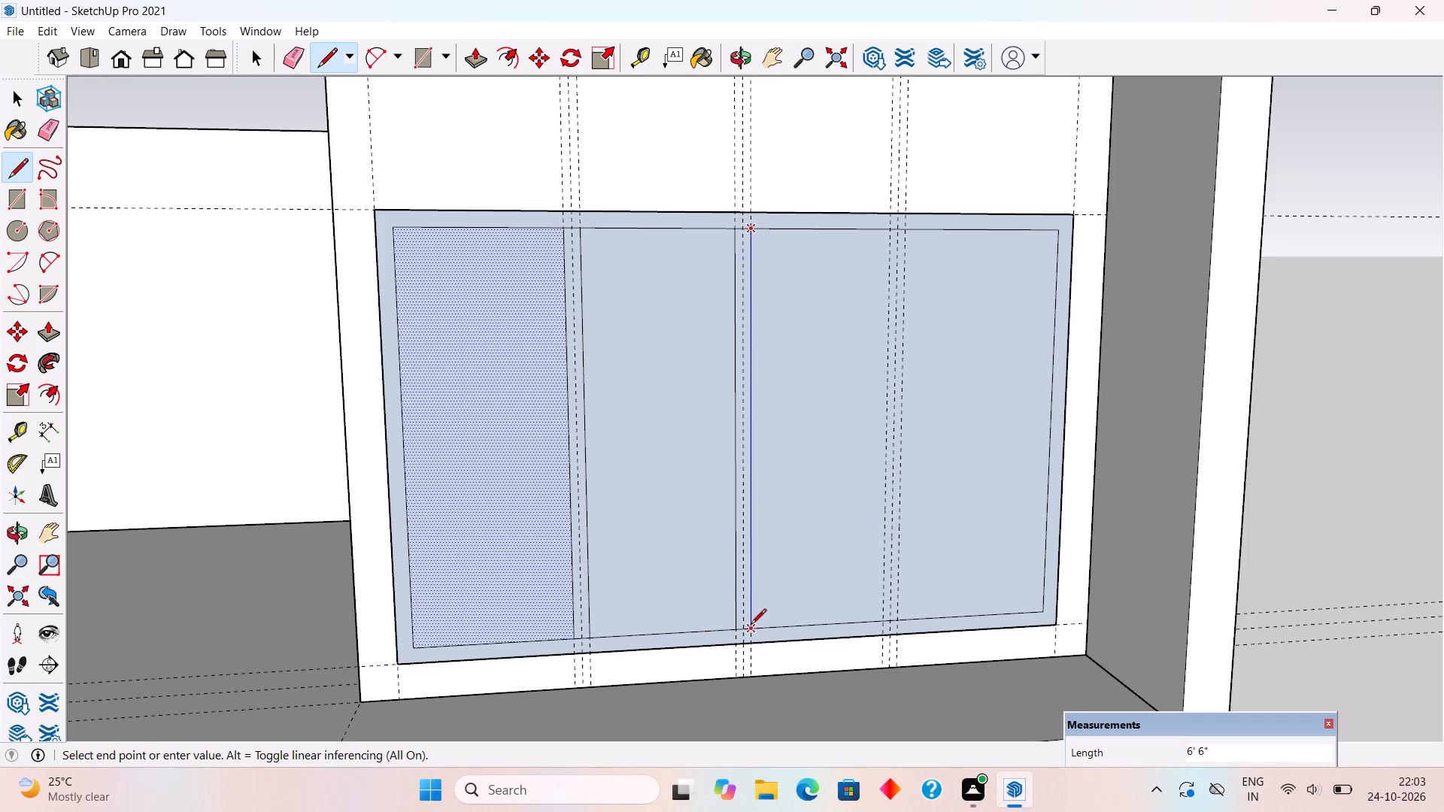
left_click(887, 232)
left_click(882, 617)
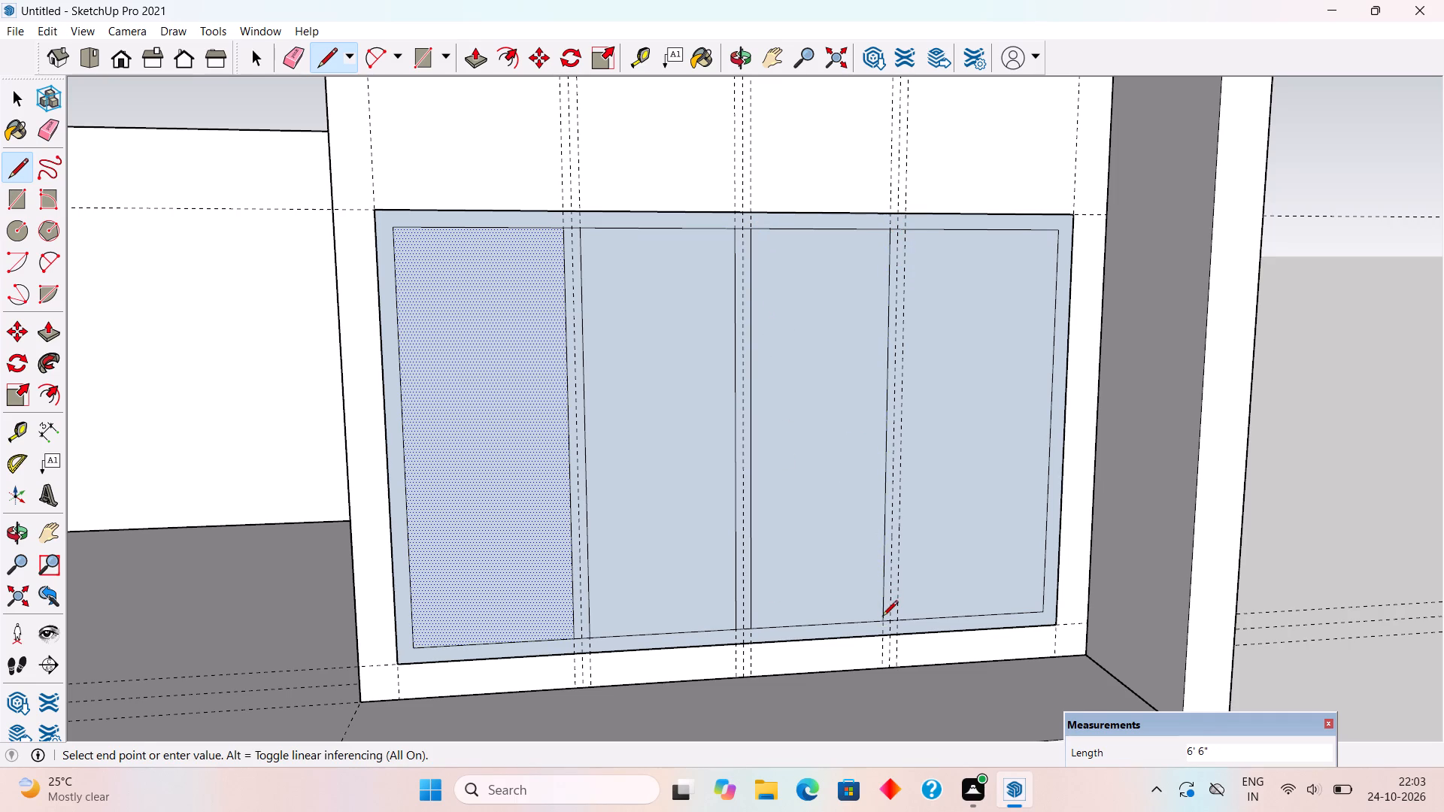
left_click(905, 232)
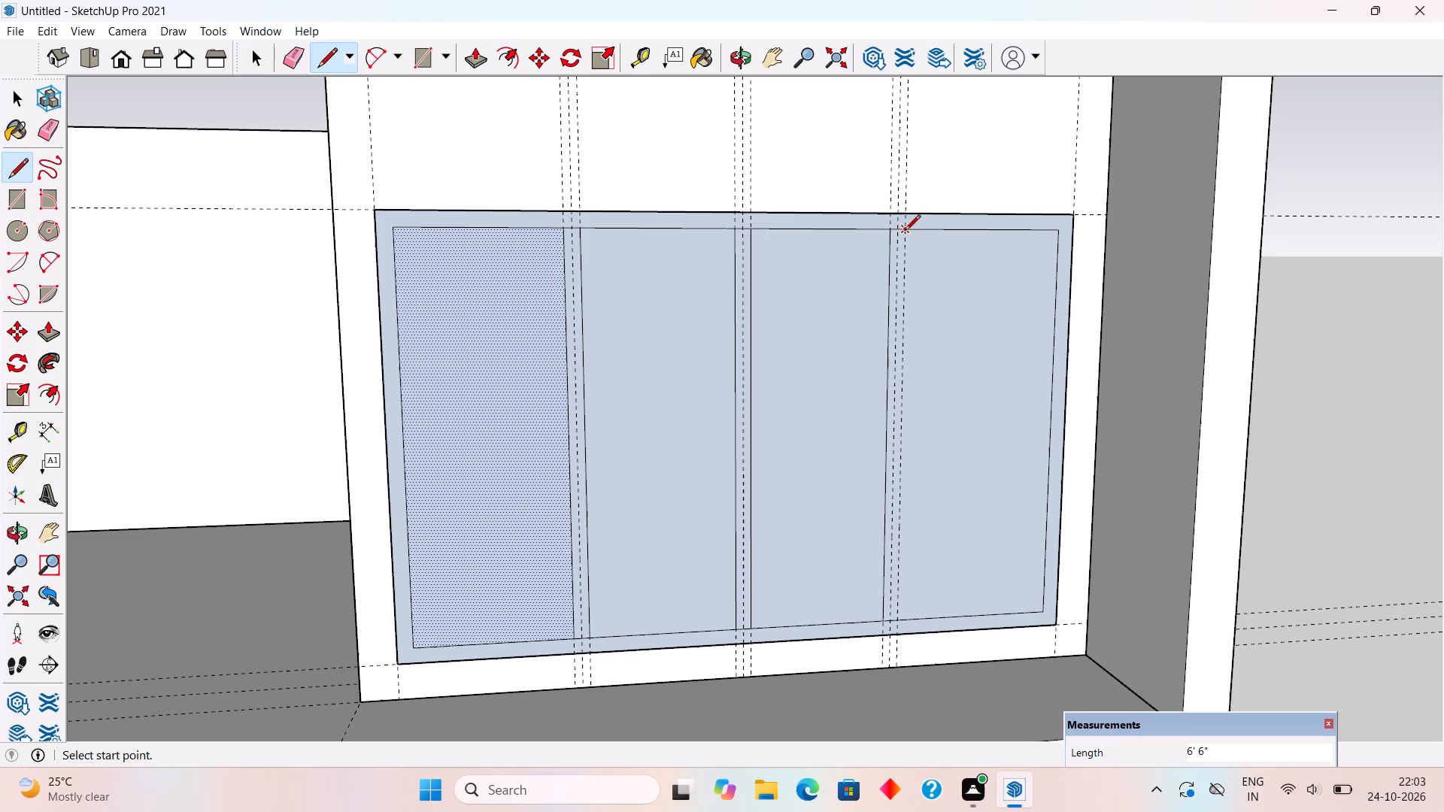
left_click(901, 619)
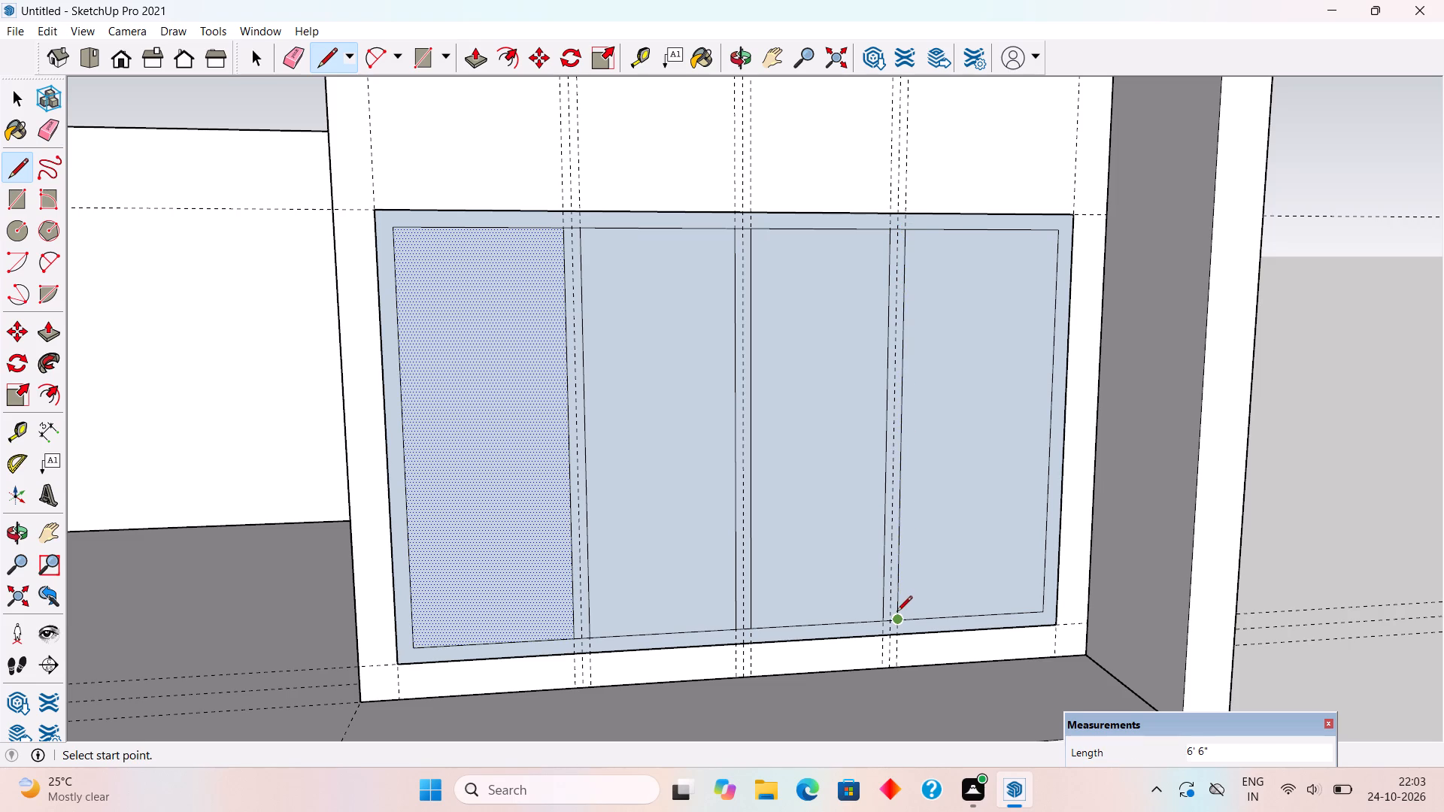
Erase the short inner frame edge segments crossing the top and bottom ends of the three mullions.
key("e")
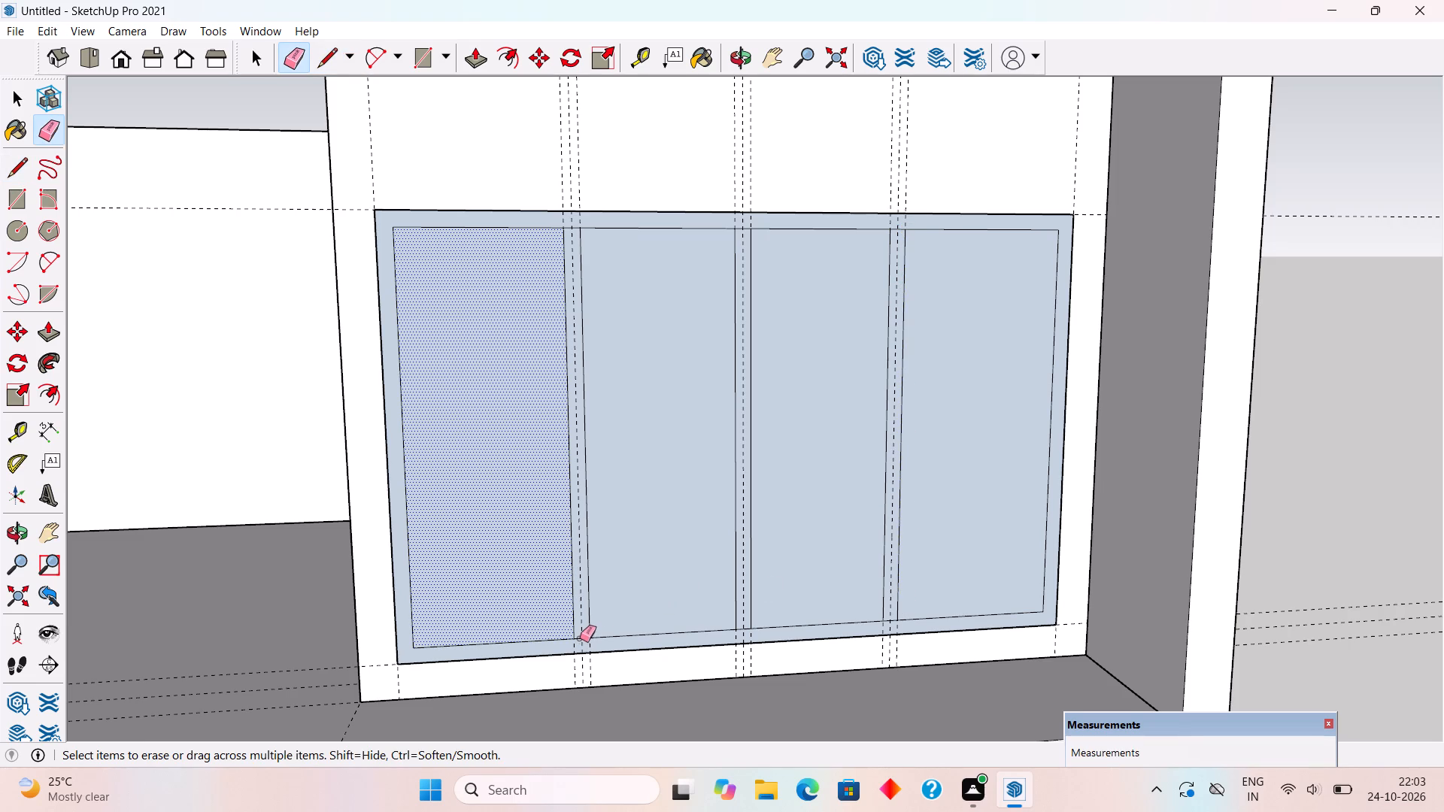
left_click(580, 638)
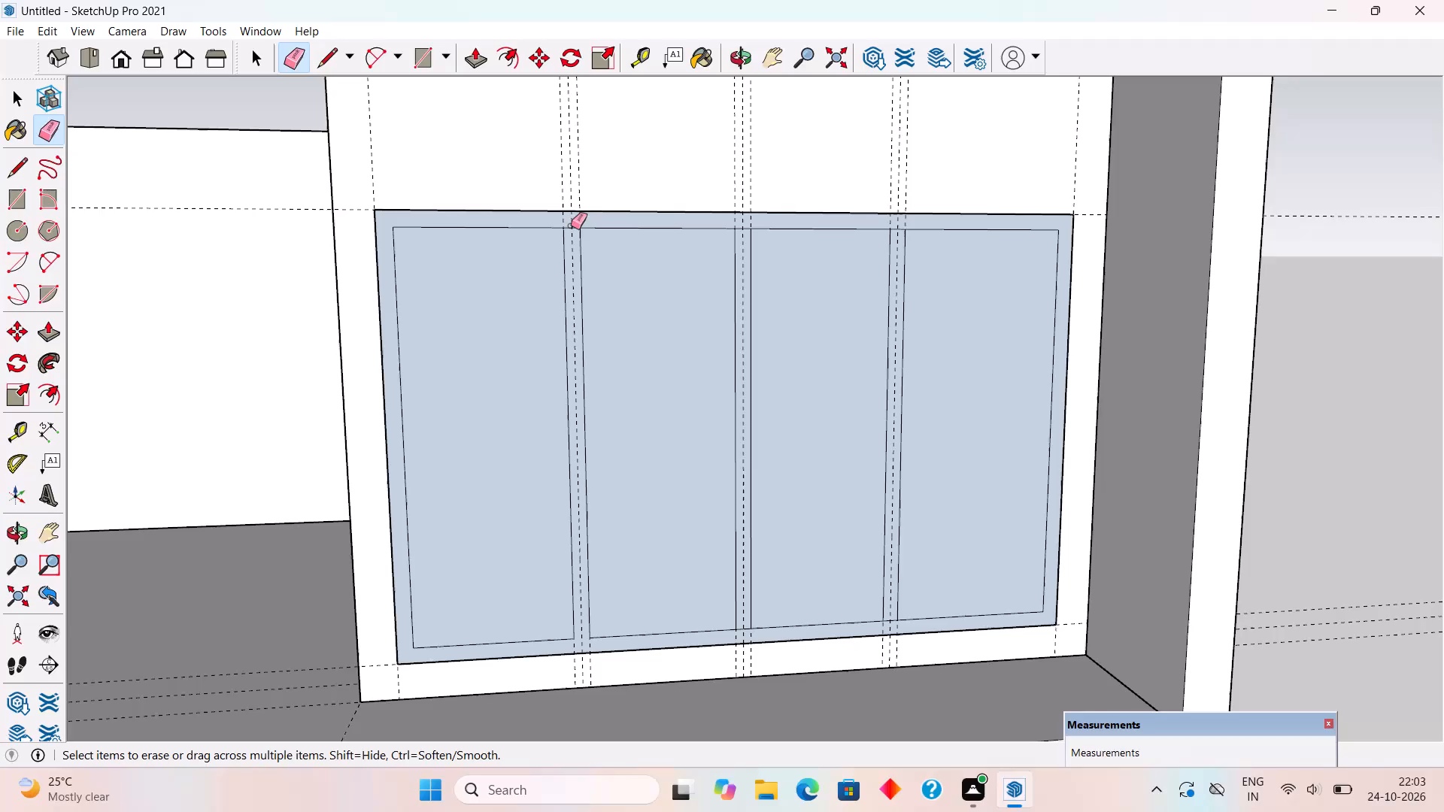
left_click(568, 229)
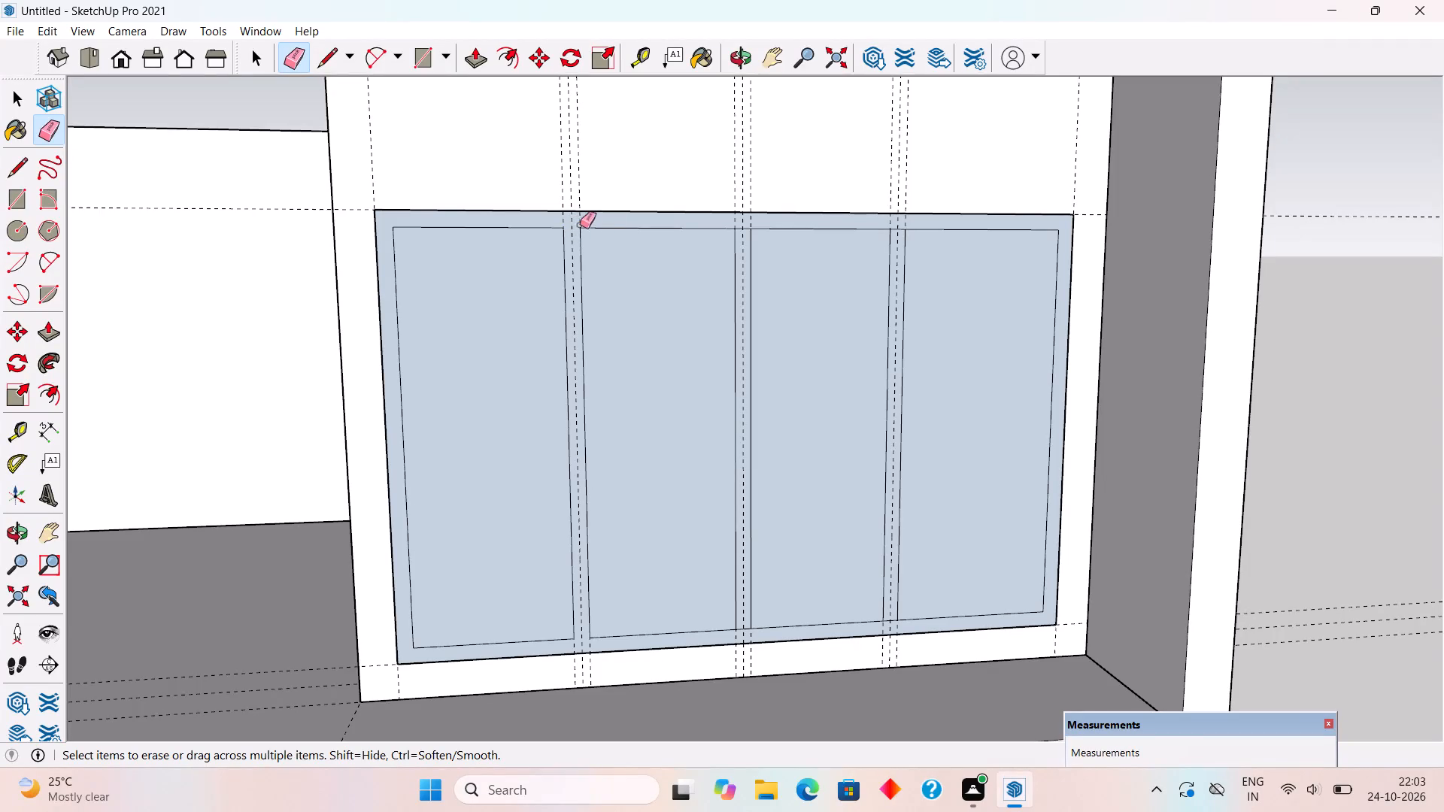
left_click(745, 229)
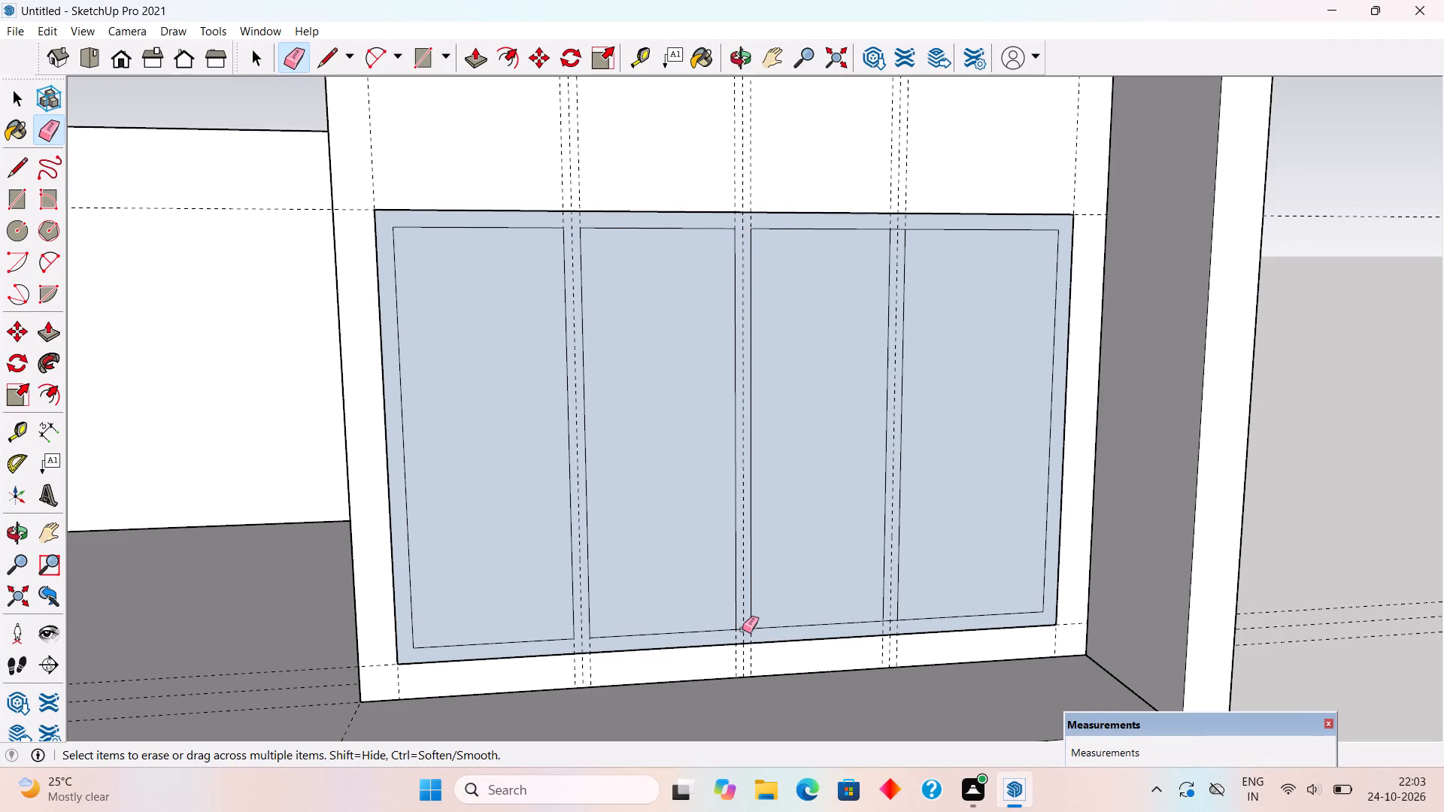
left_click(742, 629)
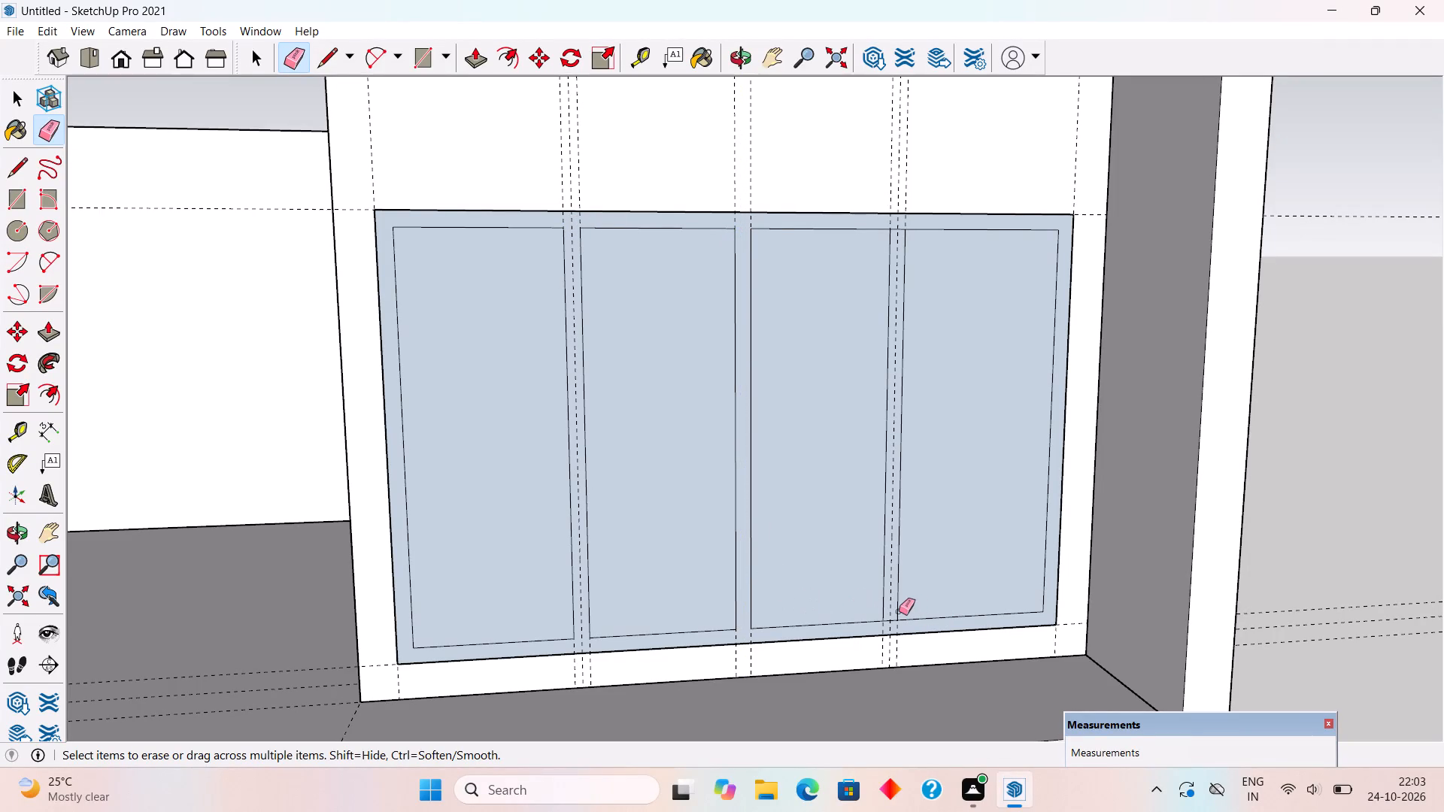
left_click(890, 620)
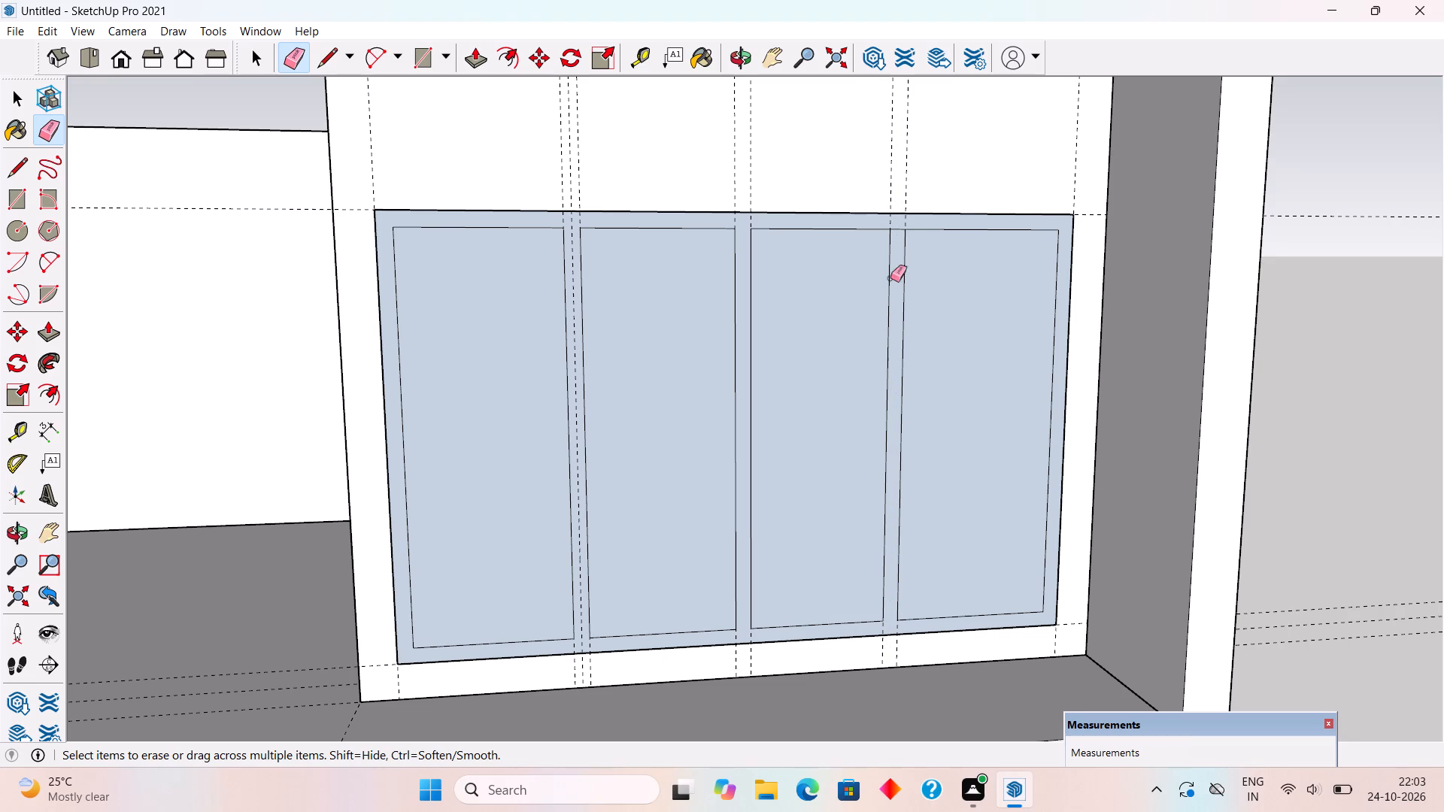
left_click(899, 229)
Delete the four pane faces between the mullions, leaving only the frame face.
key("space")
left_click(990, 366)
key("Delete")
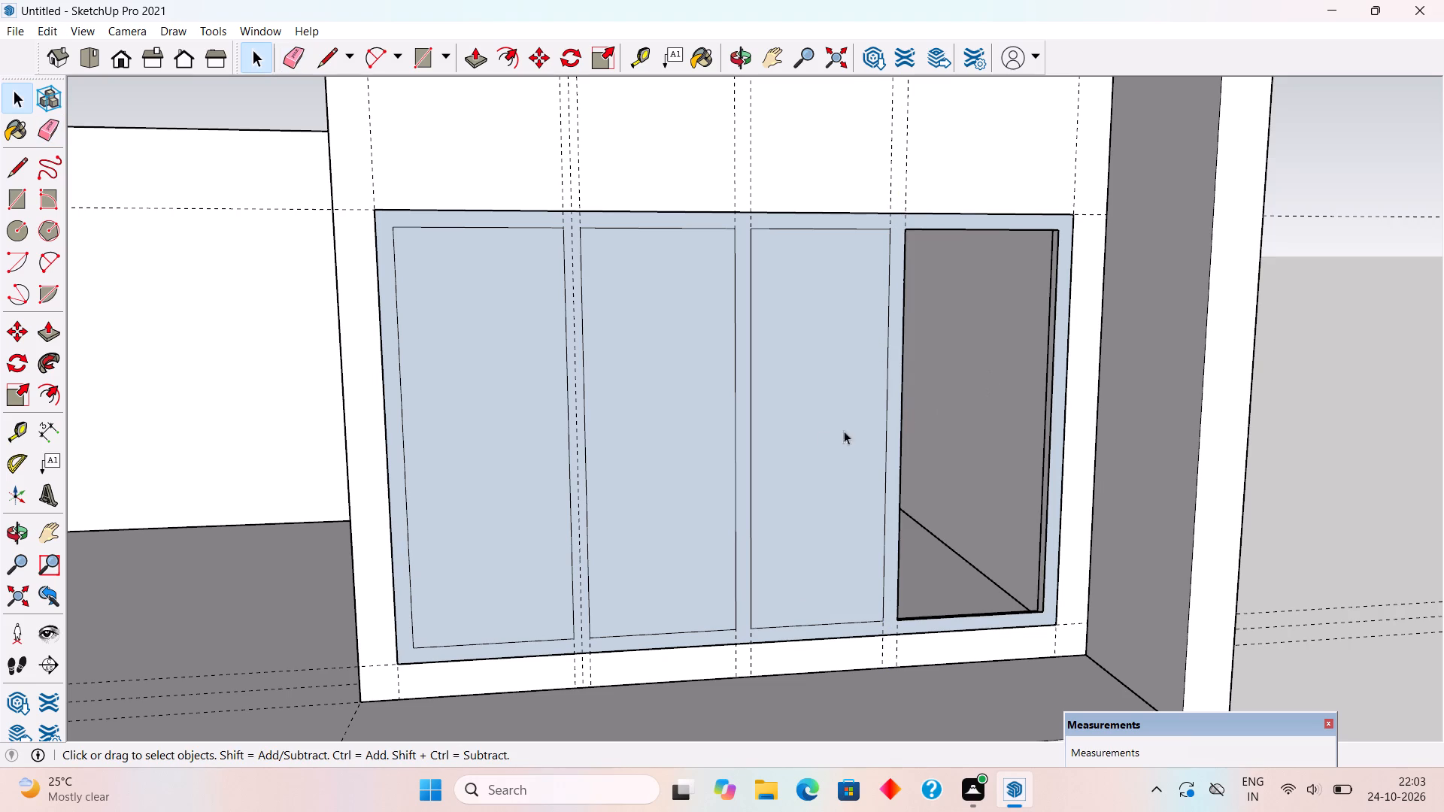
left_click(784, 432)
key("Delete")
left_click(668, 441)
key("Delete")
left_click(553, 447)
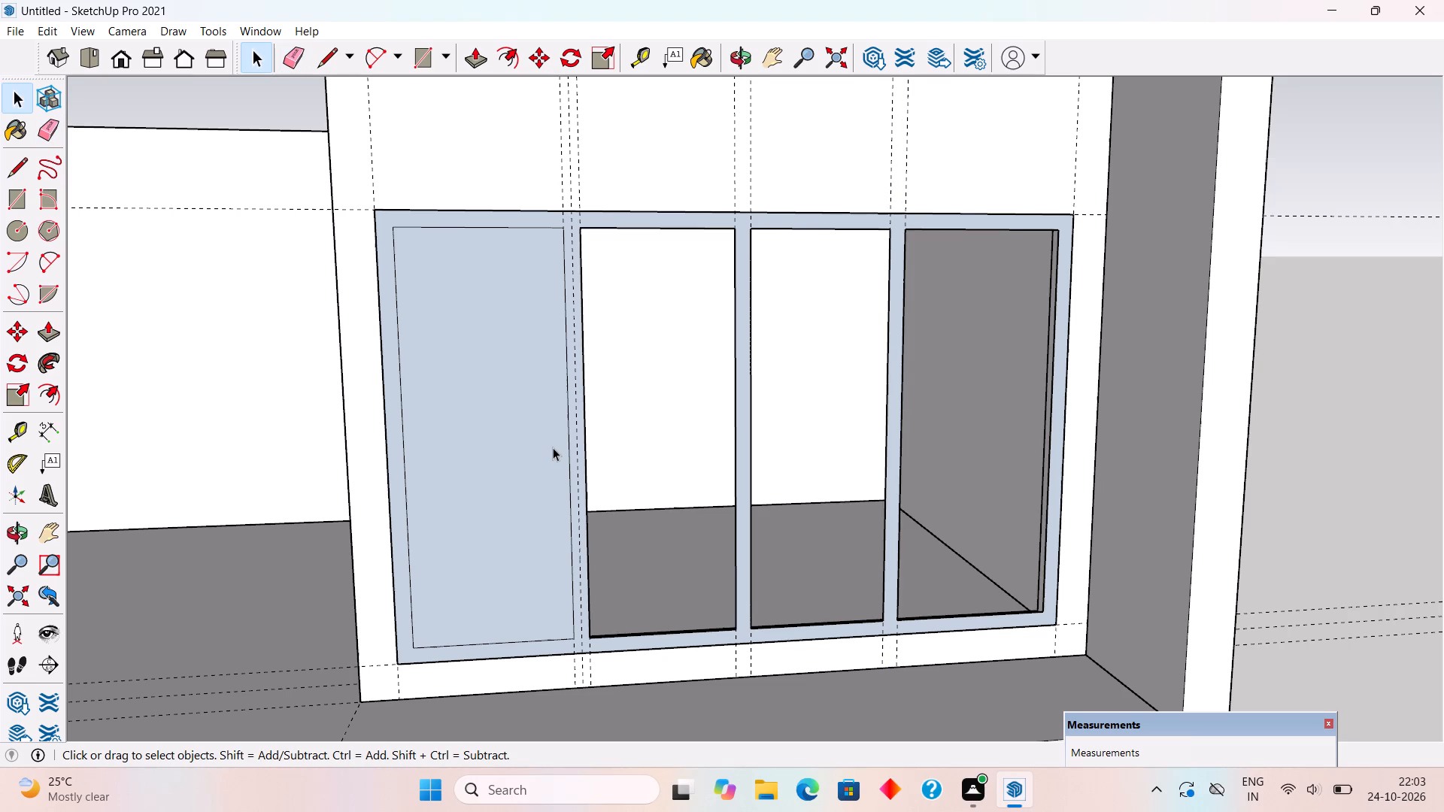
key("Delete")
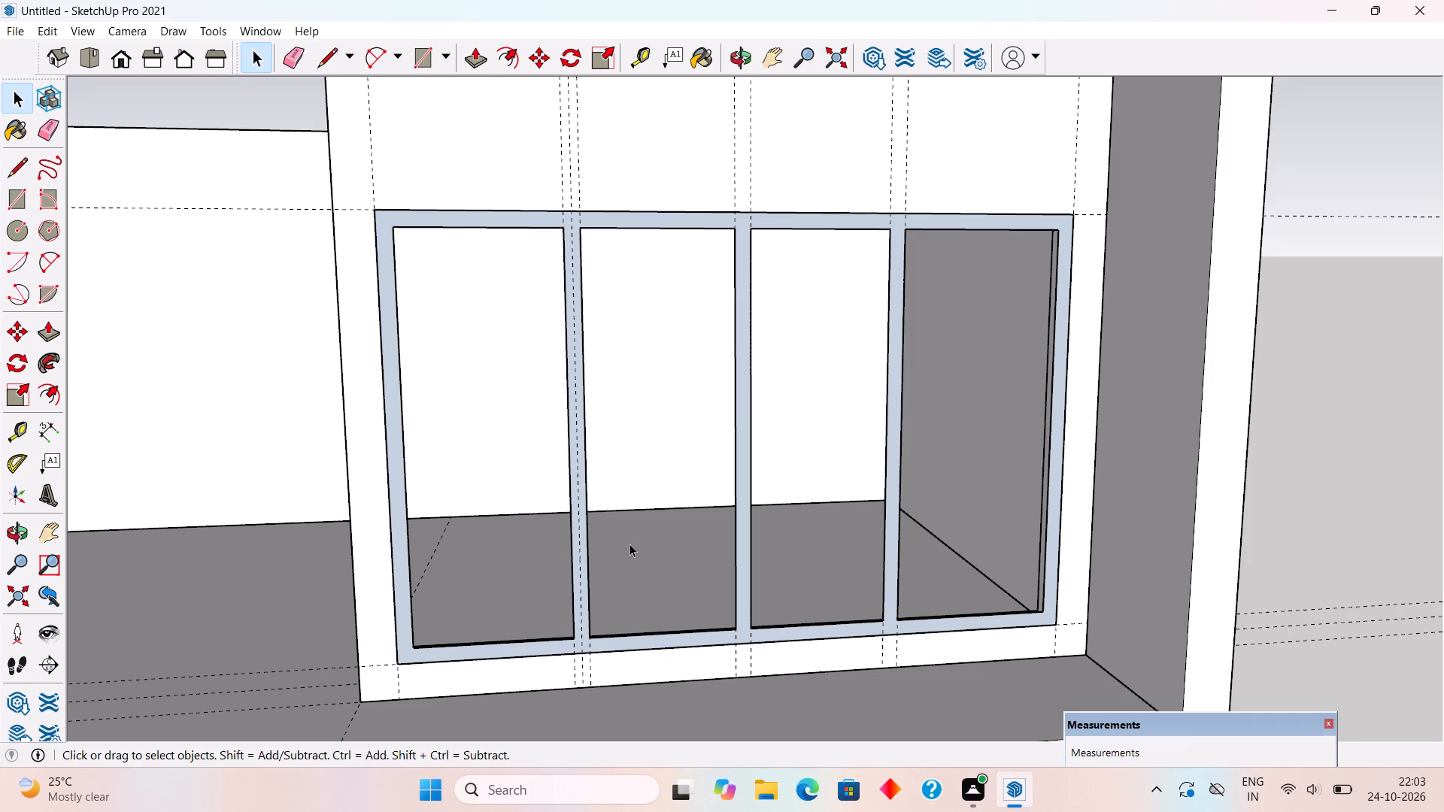
Extrude the window frame and mullion face outward by 3".
key("p")
left_click(663, 641)
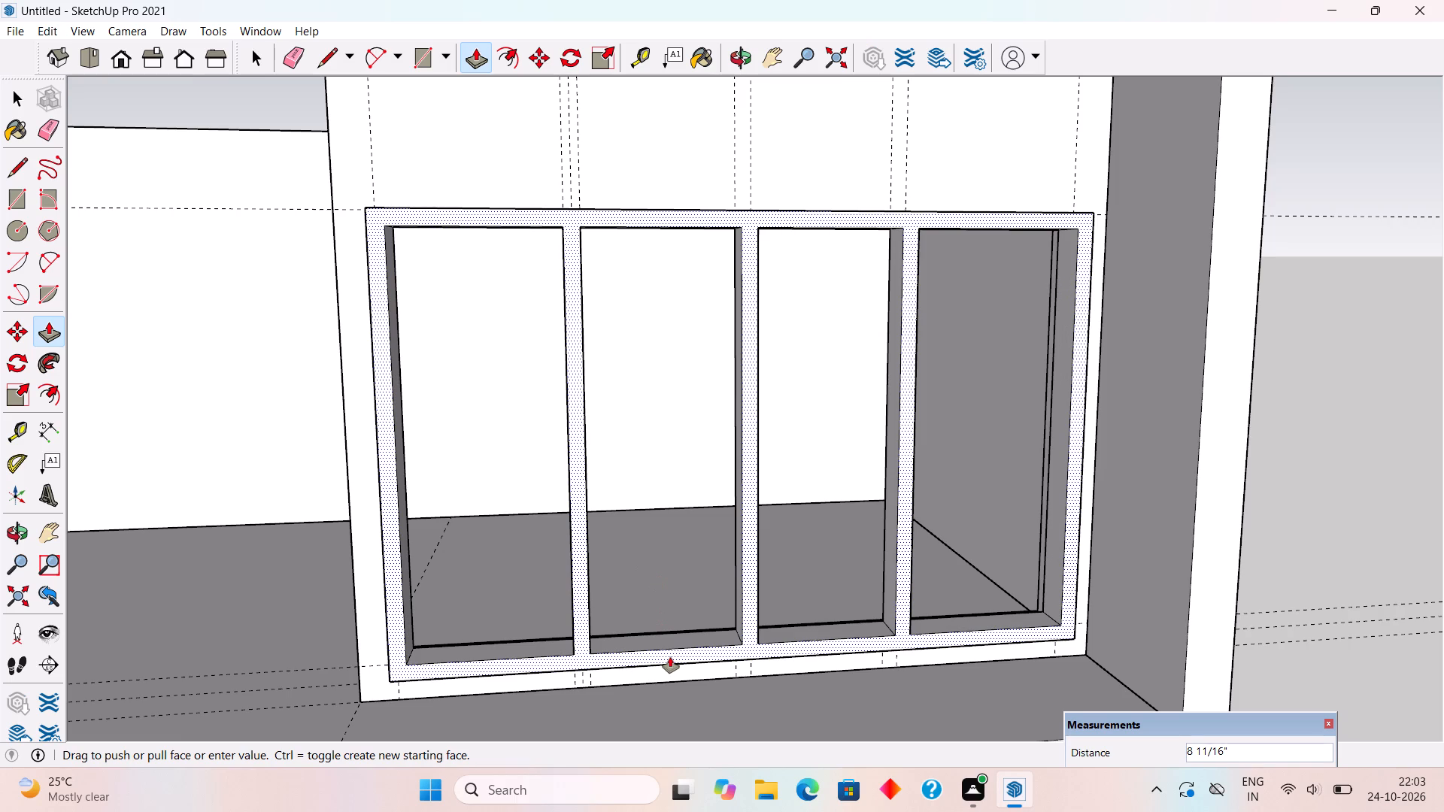
type("3\"")
key("Return")
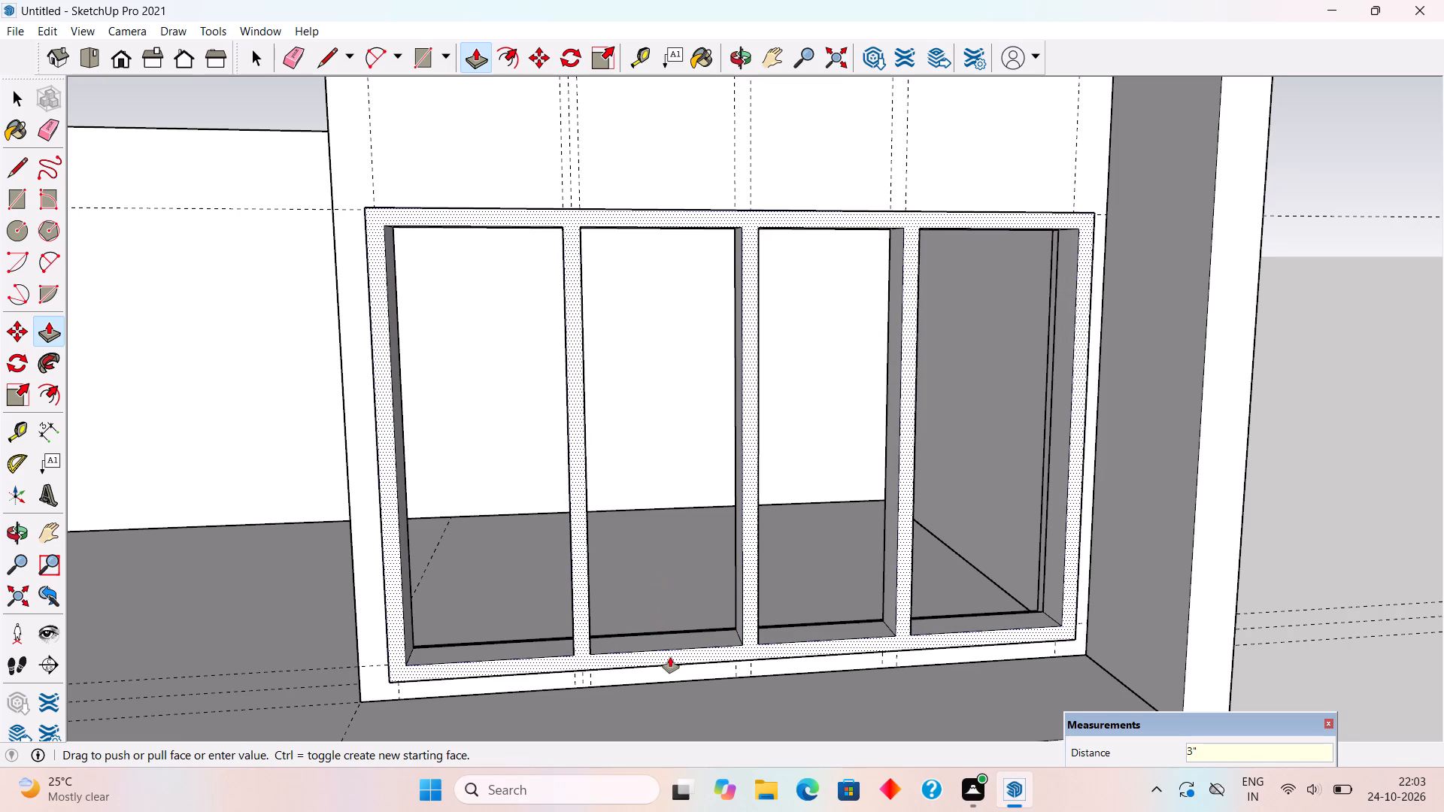
Select all connected geometry of the extruded window frame and make it a group.
key("space")
left_click(654, 645)
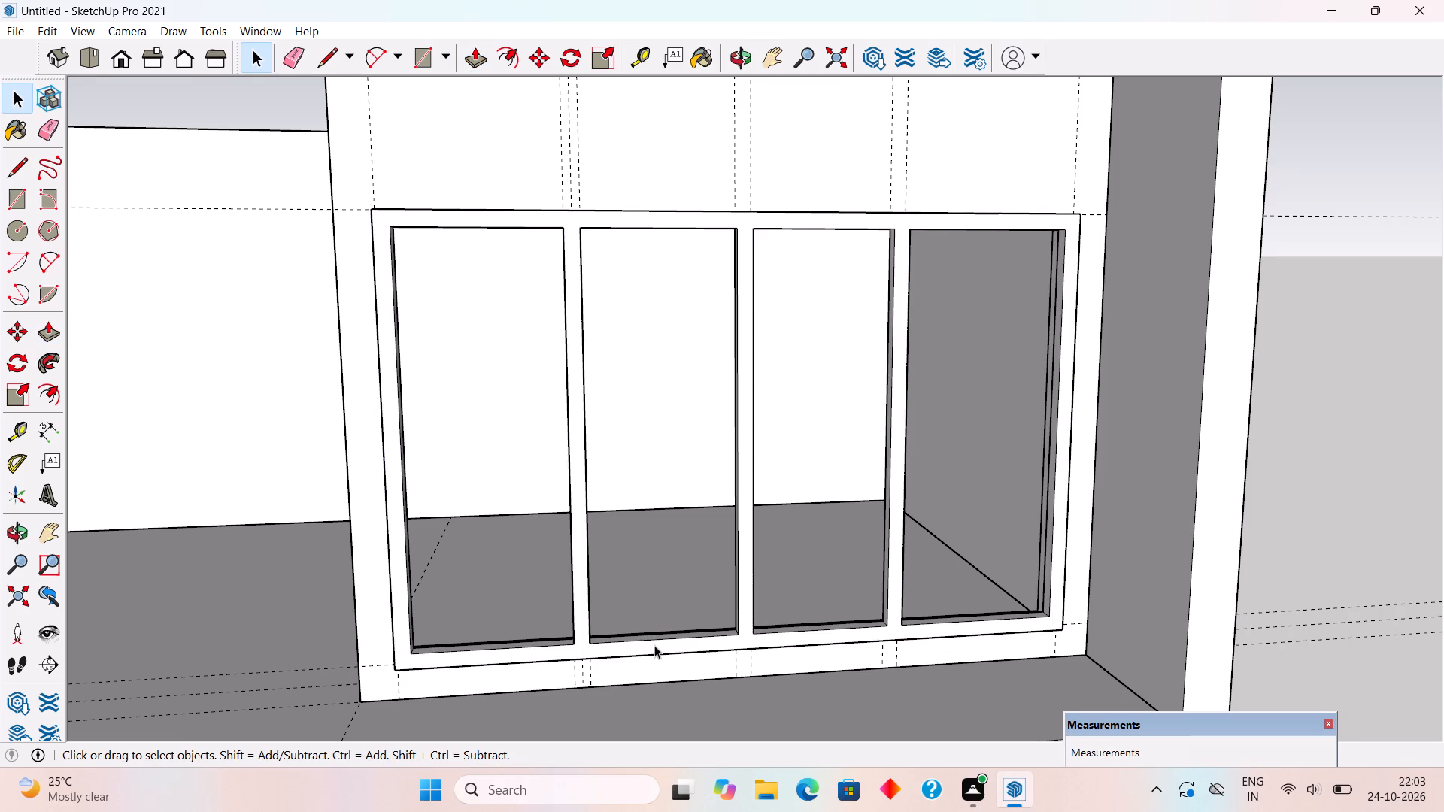
double_click(654, 645)
right_click(654, 645)
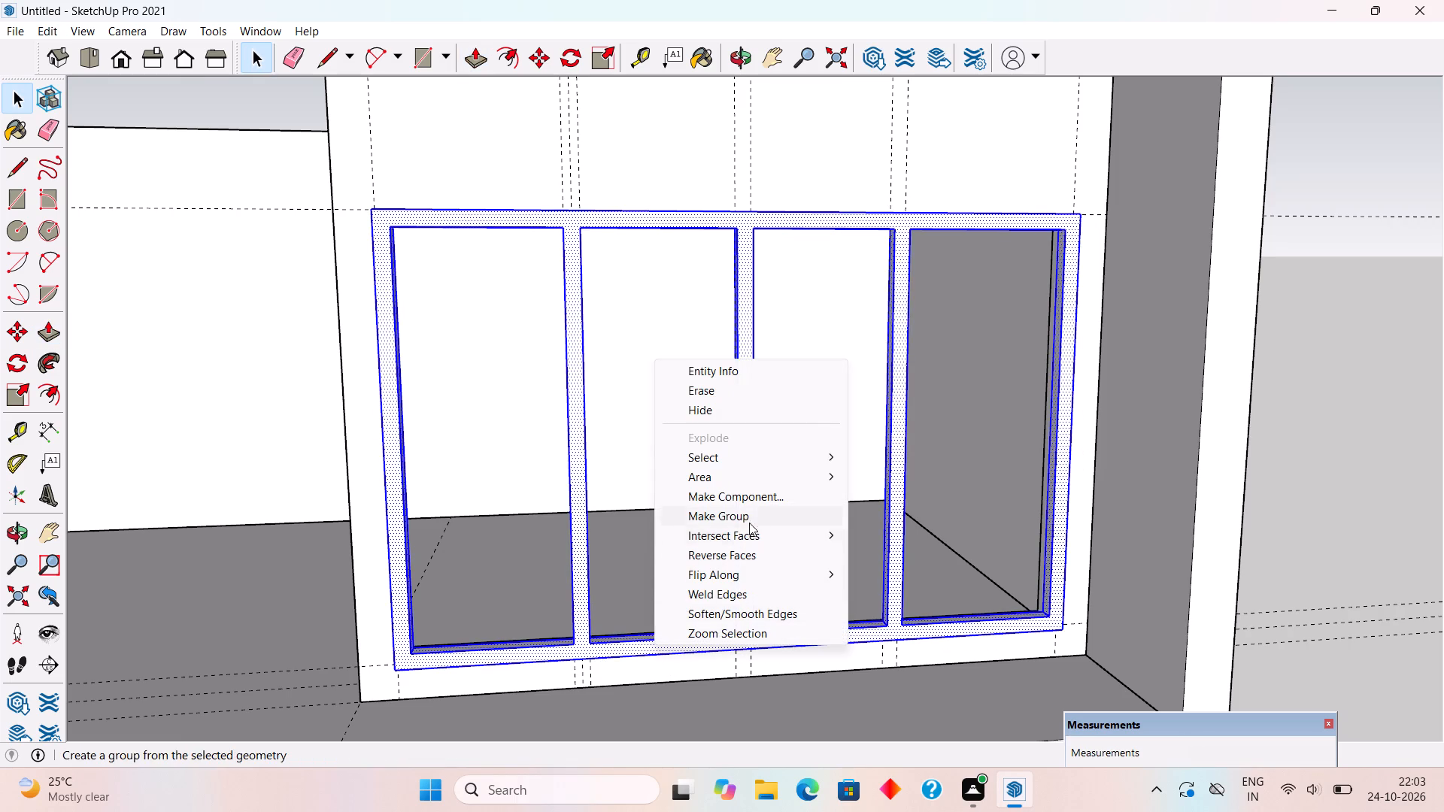
left_click(753, 518)
Move the window frame group 3" back into the opening, flush with the outer wall face.
middle_click_drag(794, 589, 939, 611)
scroll(1182, 596, "up", 1)
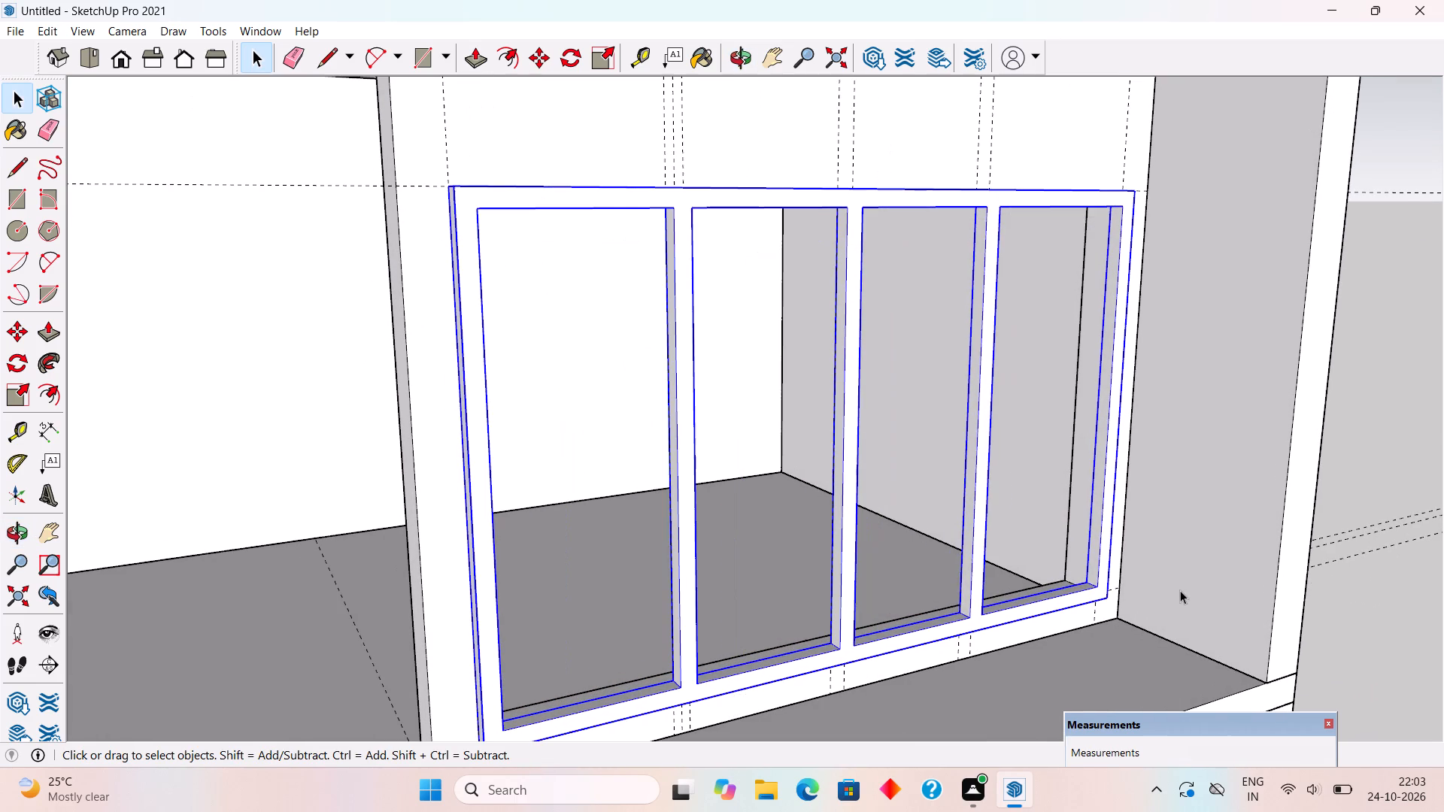
middle_click_drag(1136, 602, 1165, 626)
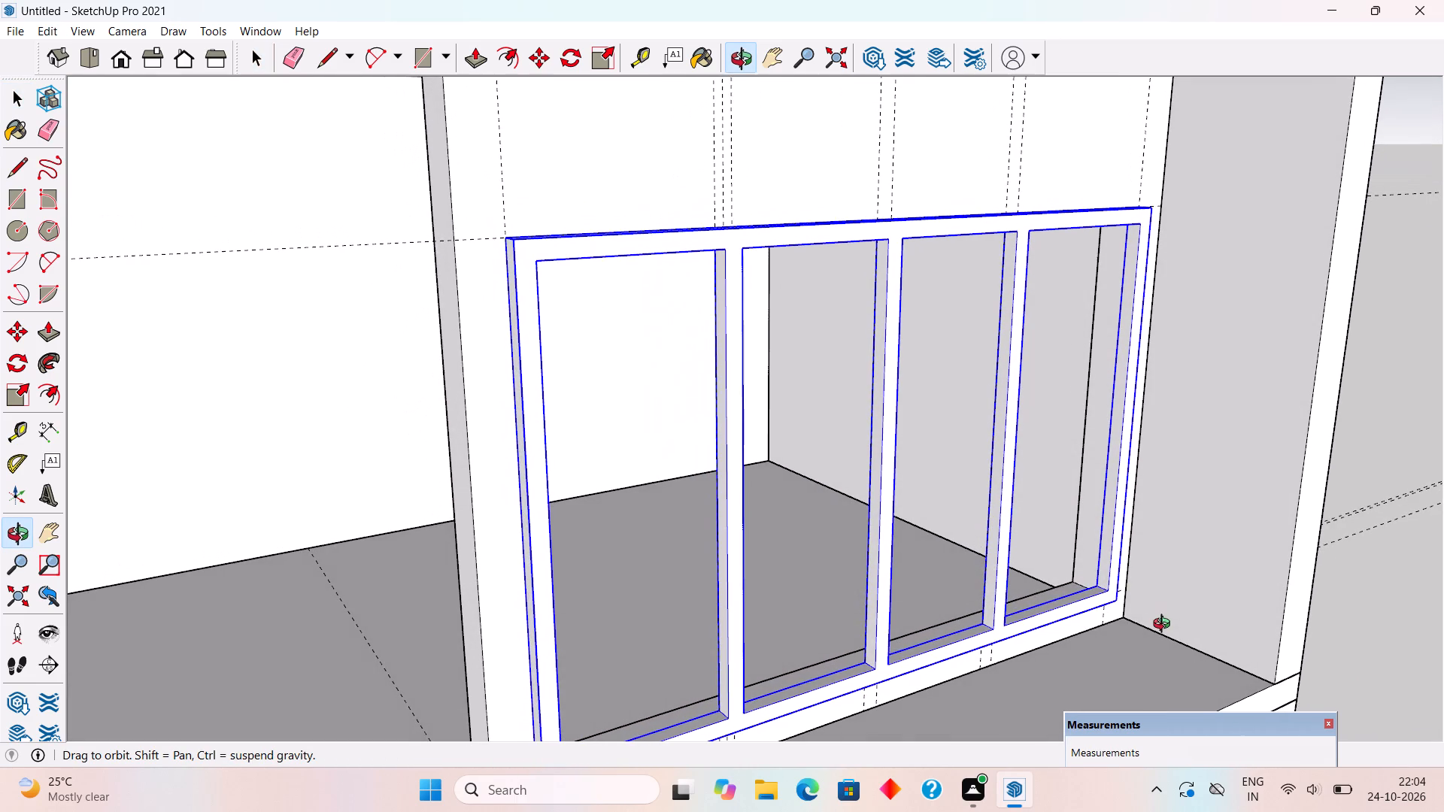
middle_click_drag(1165, 626, 1154, 636)
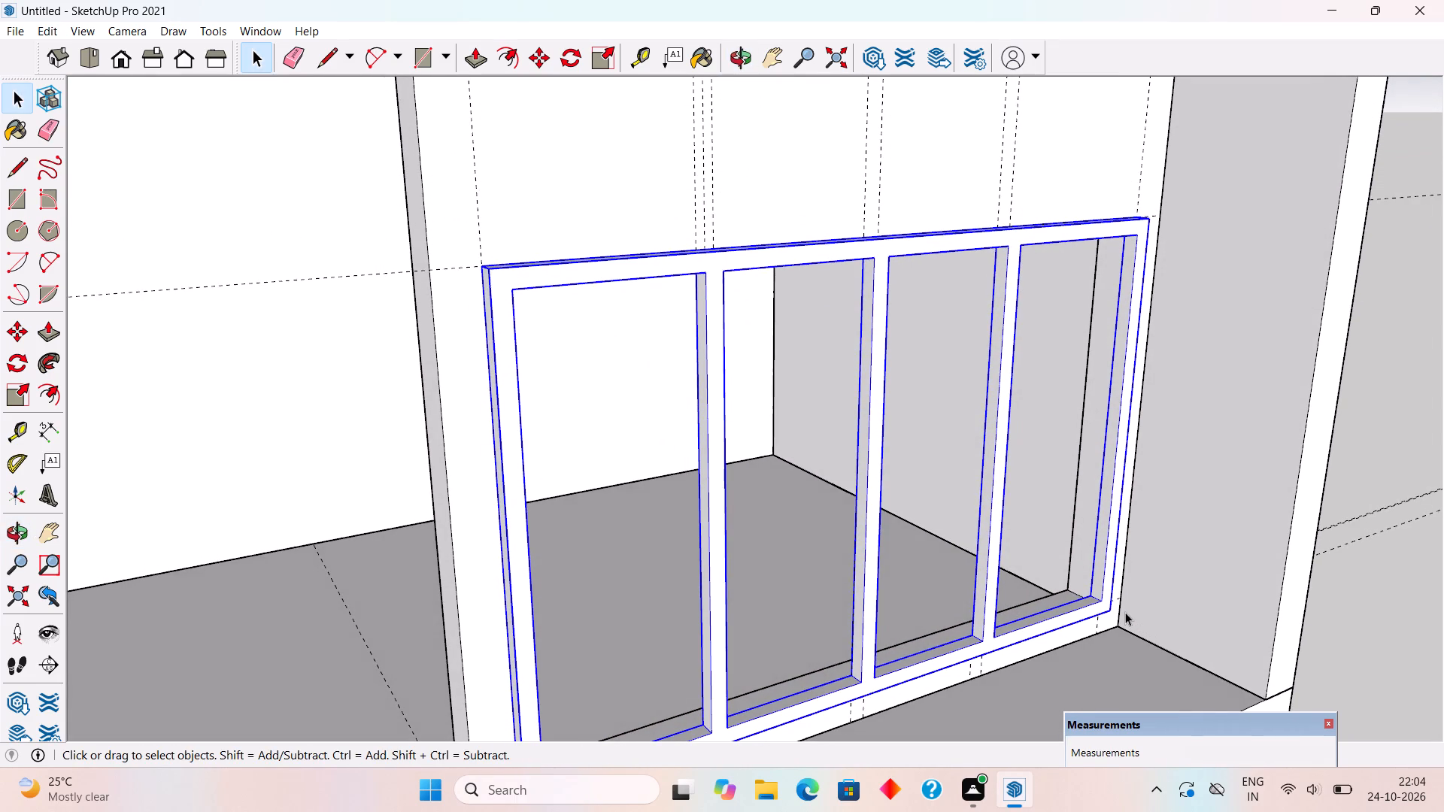
key("m")
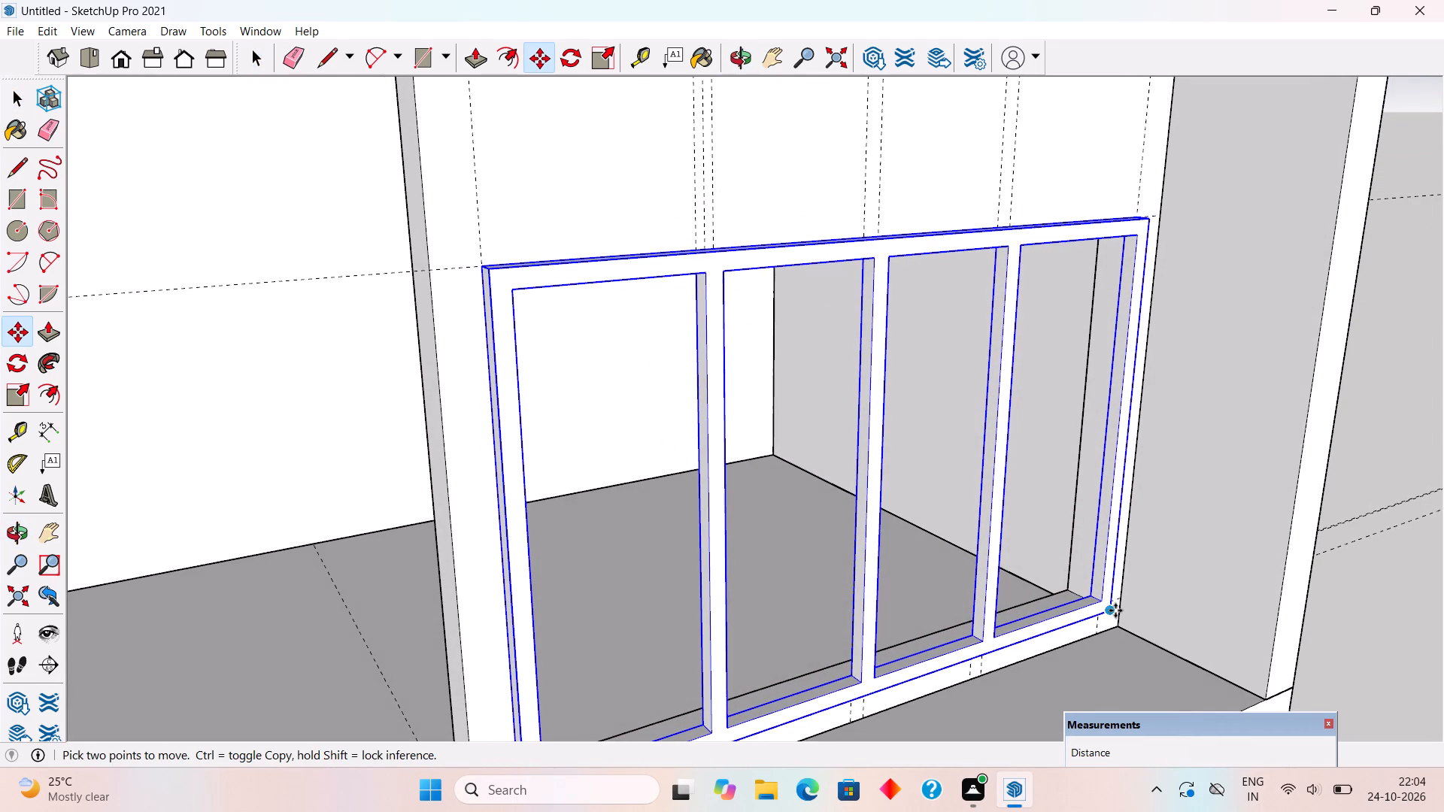
left_click(1115, 611)
left_click(1090, 605)
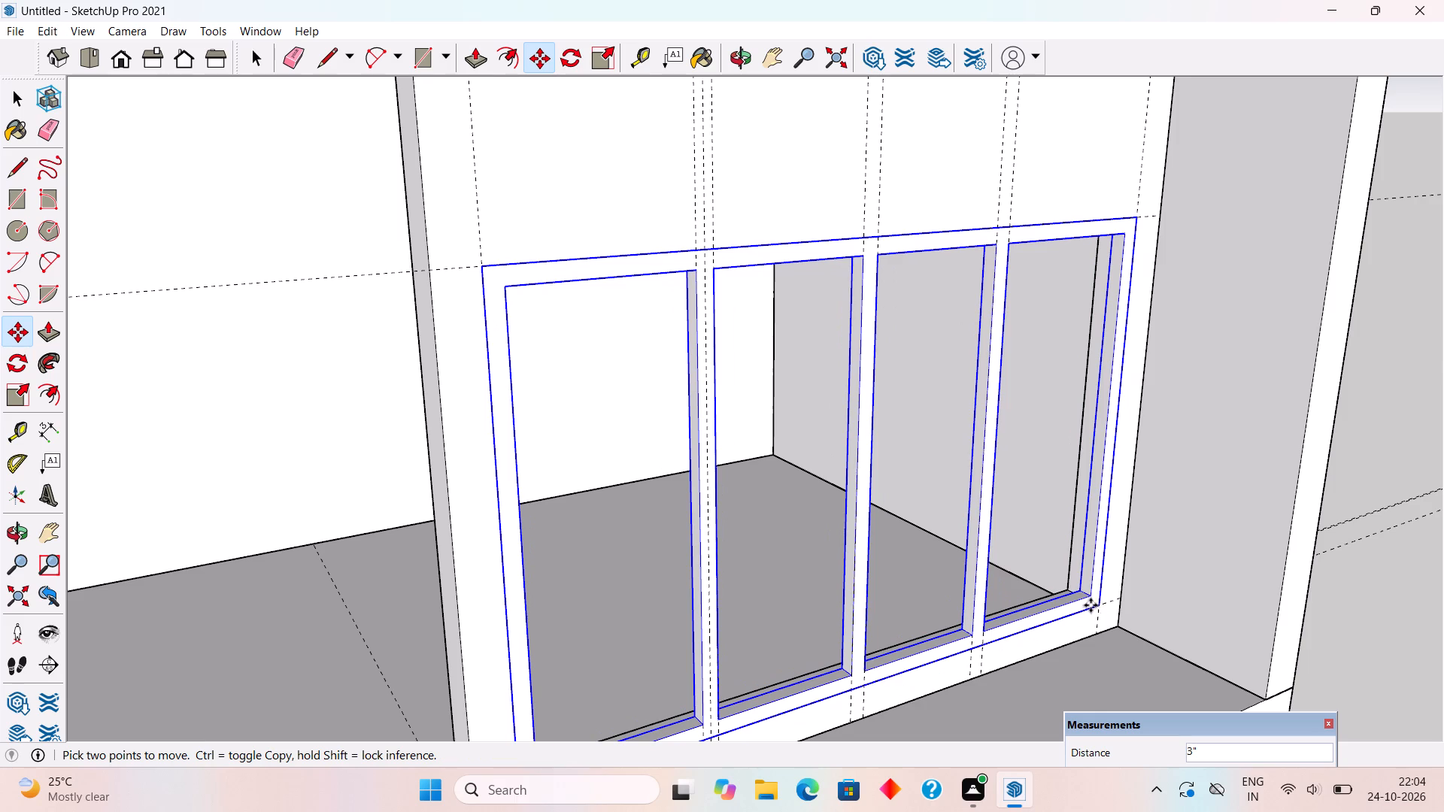
Move the window frame group a further 1" inward from the wall face and deselect it.
scroll(1097, 609, "up", 7)
left_click(1099, 607)
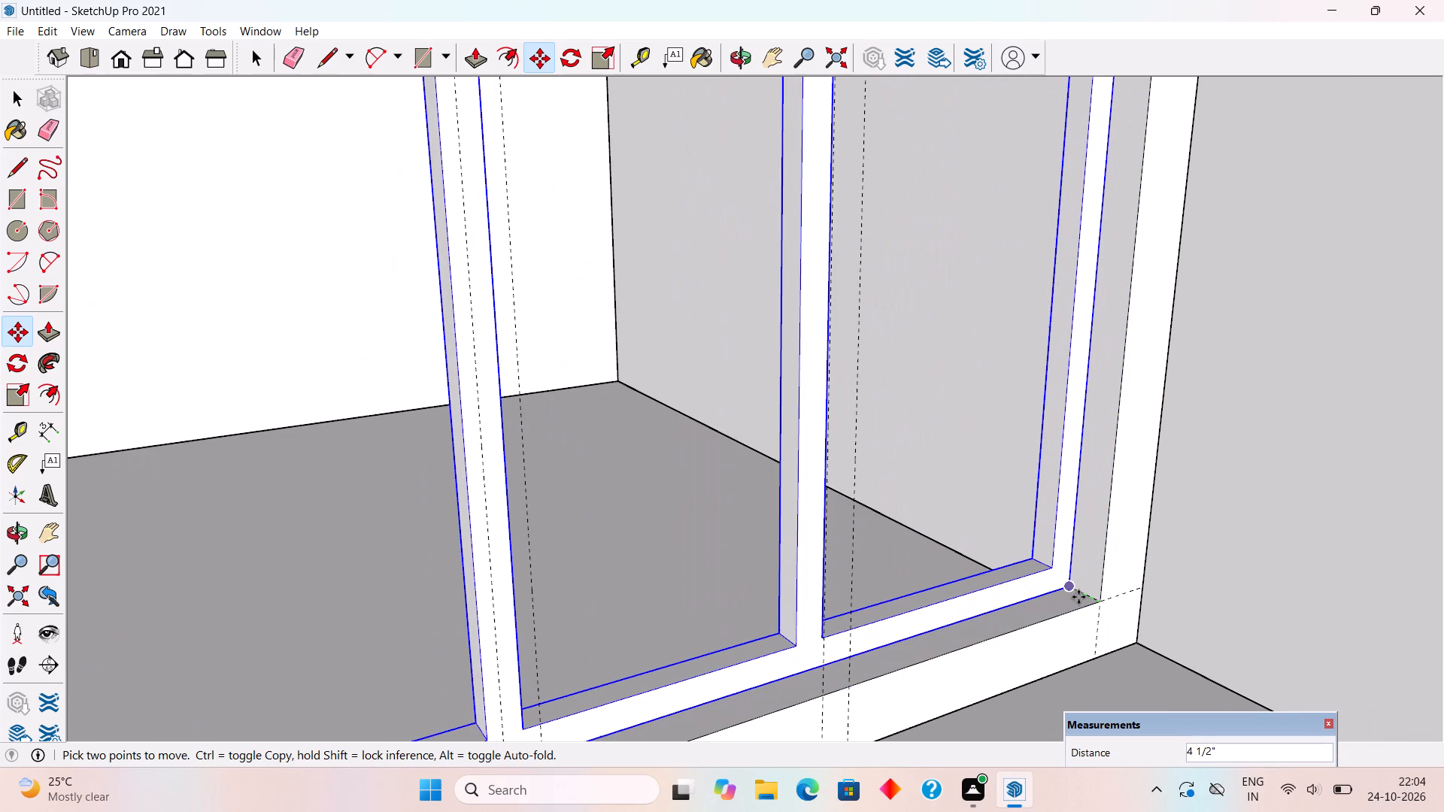
type("1\"")
key("Return")
key("space")
scroll(1078, 597, "down", 4)
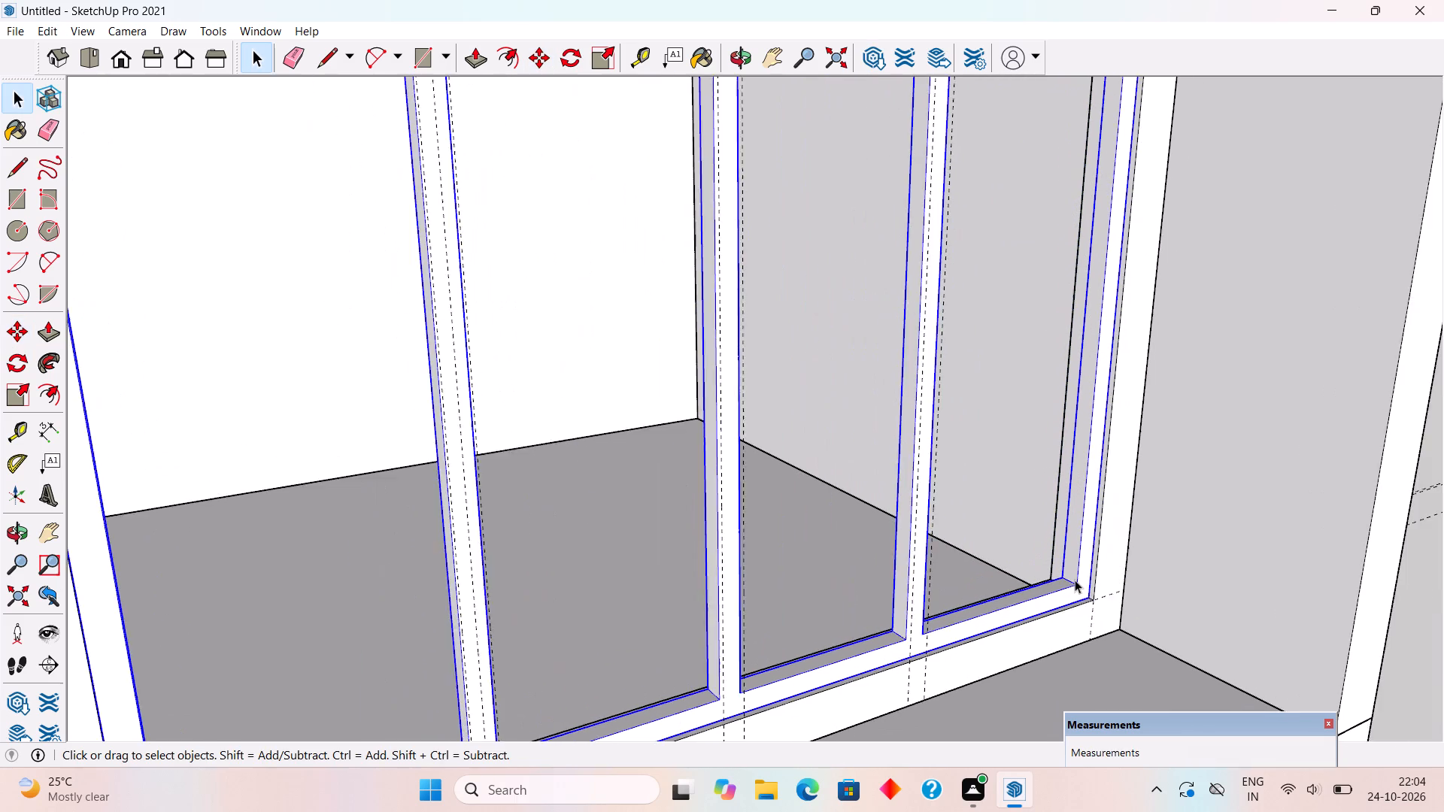
scroll(1075, 578, "down", 9)
left_click(1227, 483)
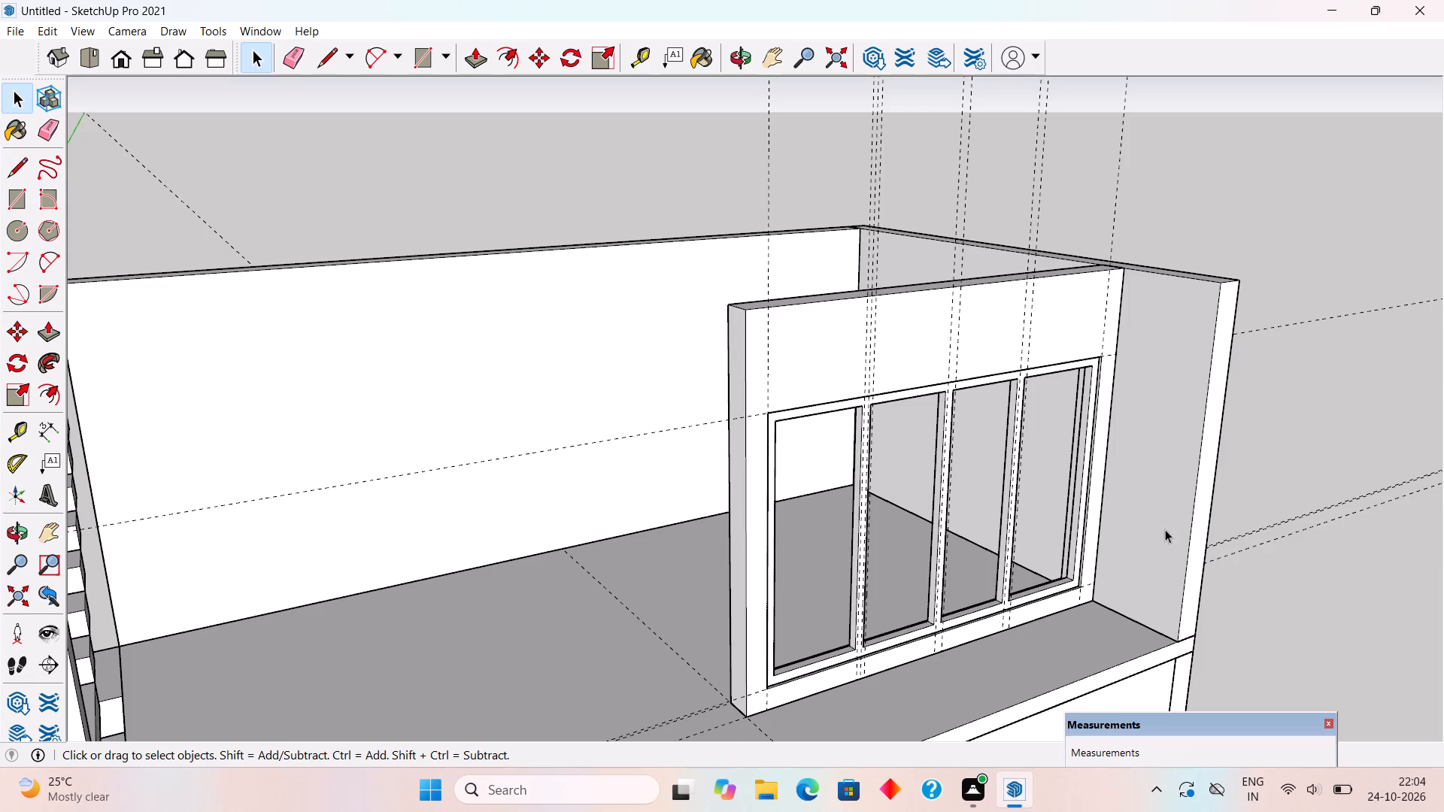
Draw a rectangle over the entire mullioned window opening, from its upper corner to the diagonally opposite lower corner.
middle_click_drag(1130, 540, 1021, 536)
scroll(1008, 677, "up", 1)
middle_click_drag(988, 653, 934, 630)
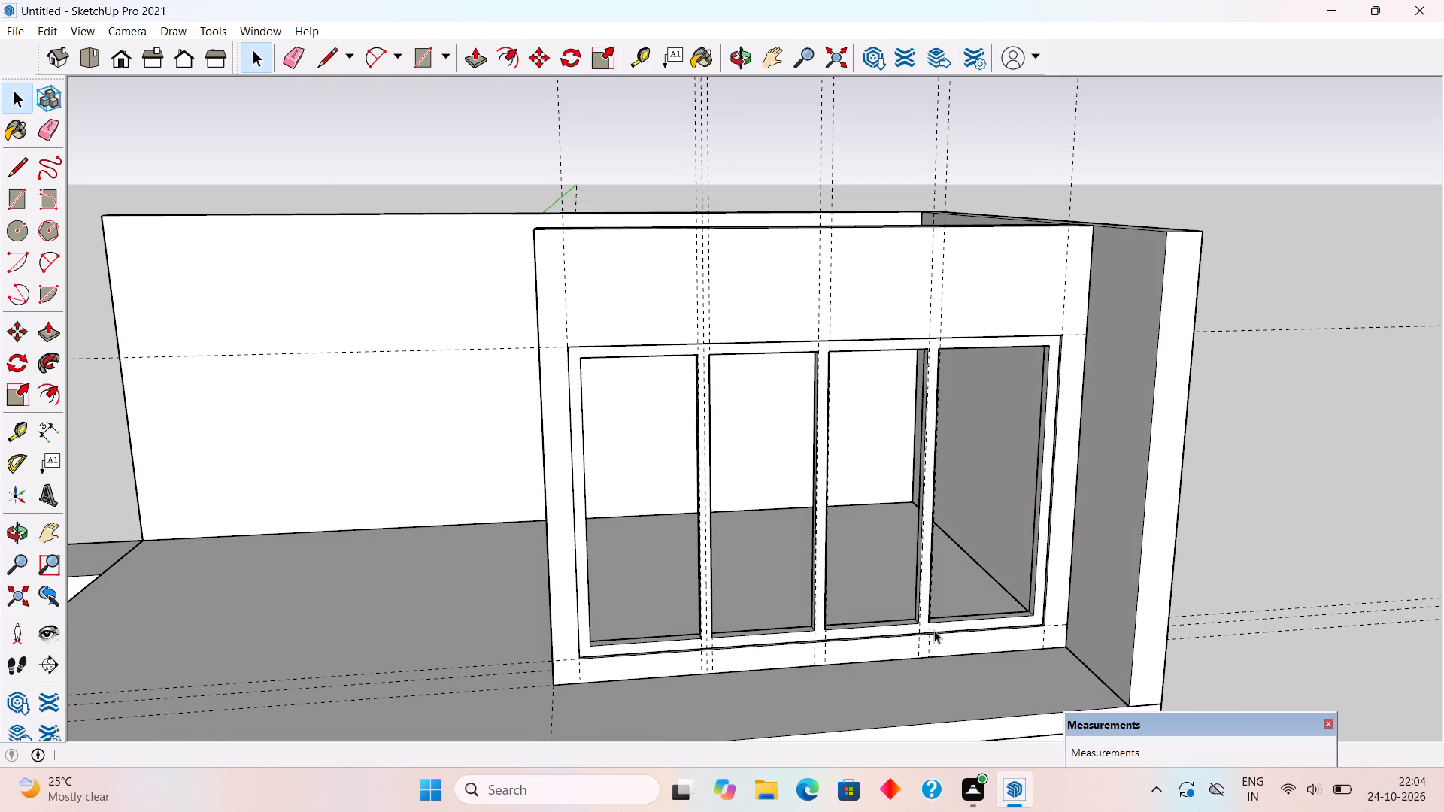
key("r")
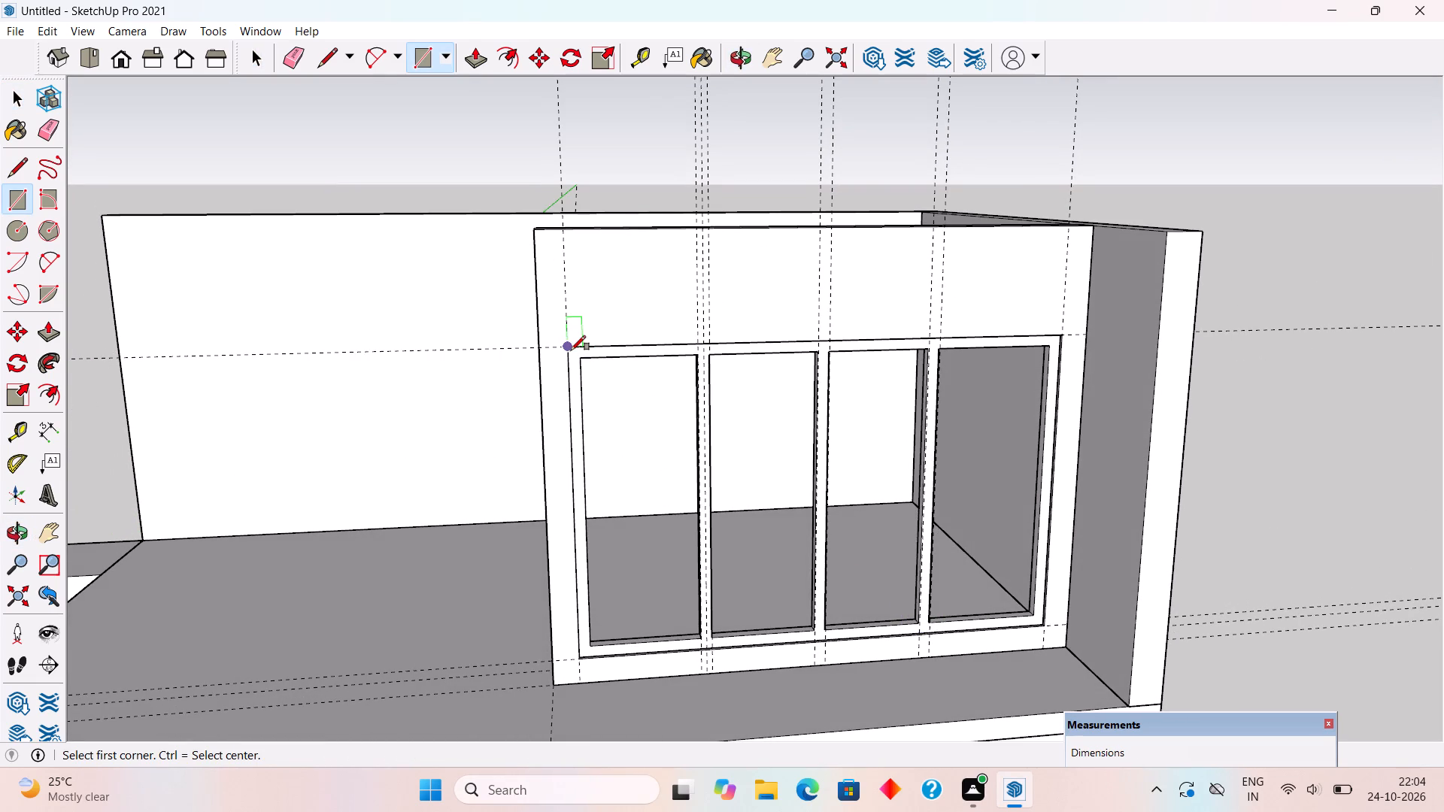
left_click(571, 350)
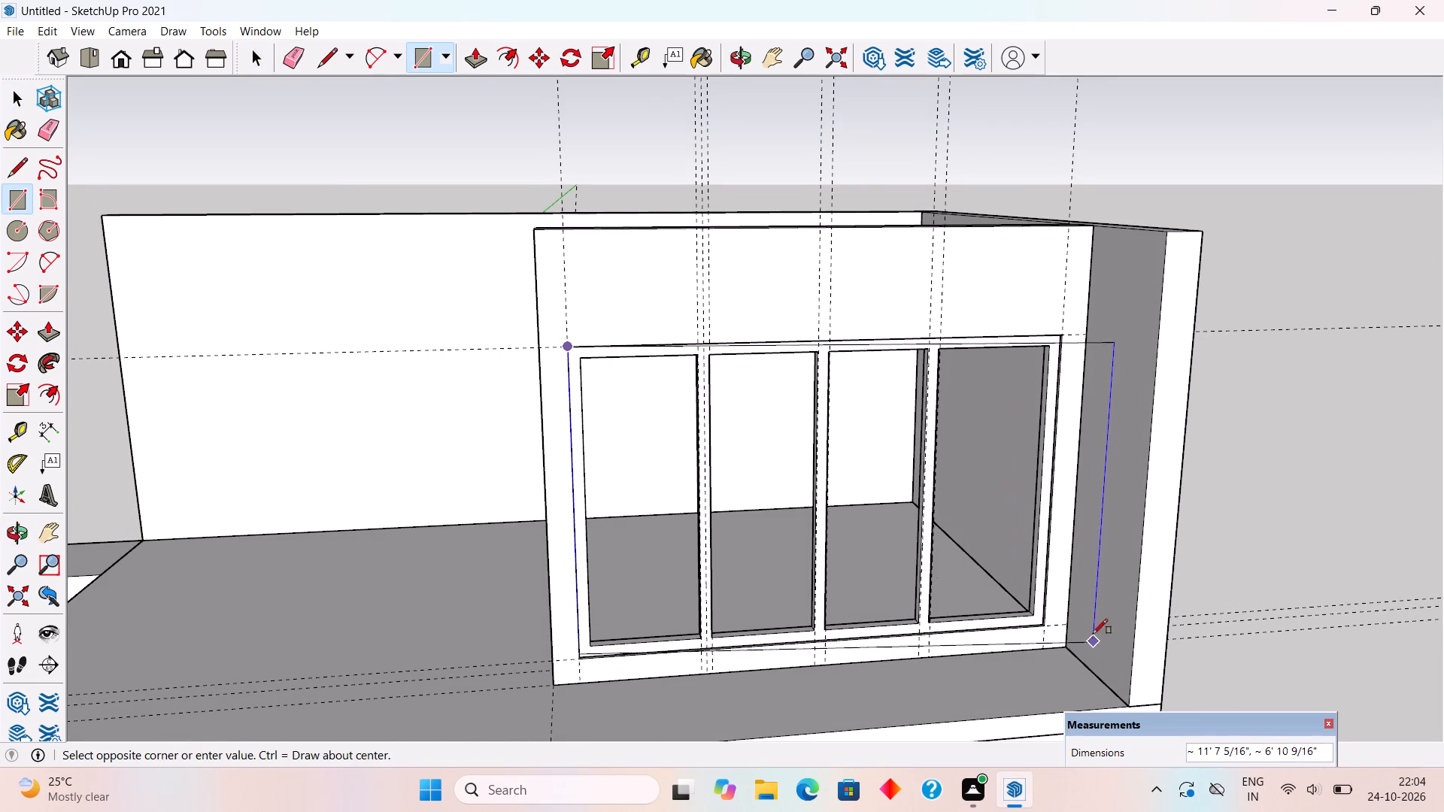
left_click(1046, 628)
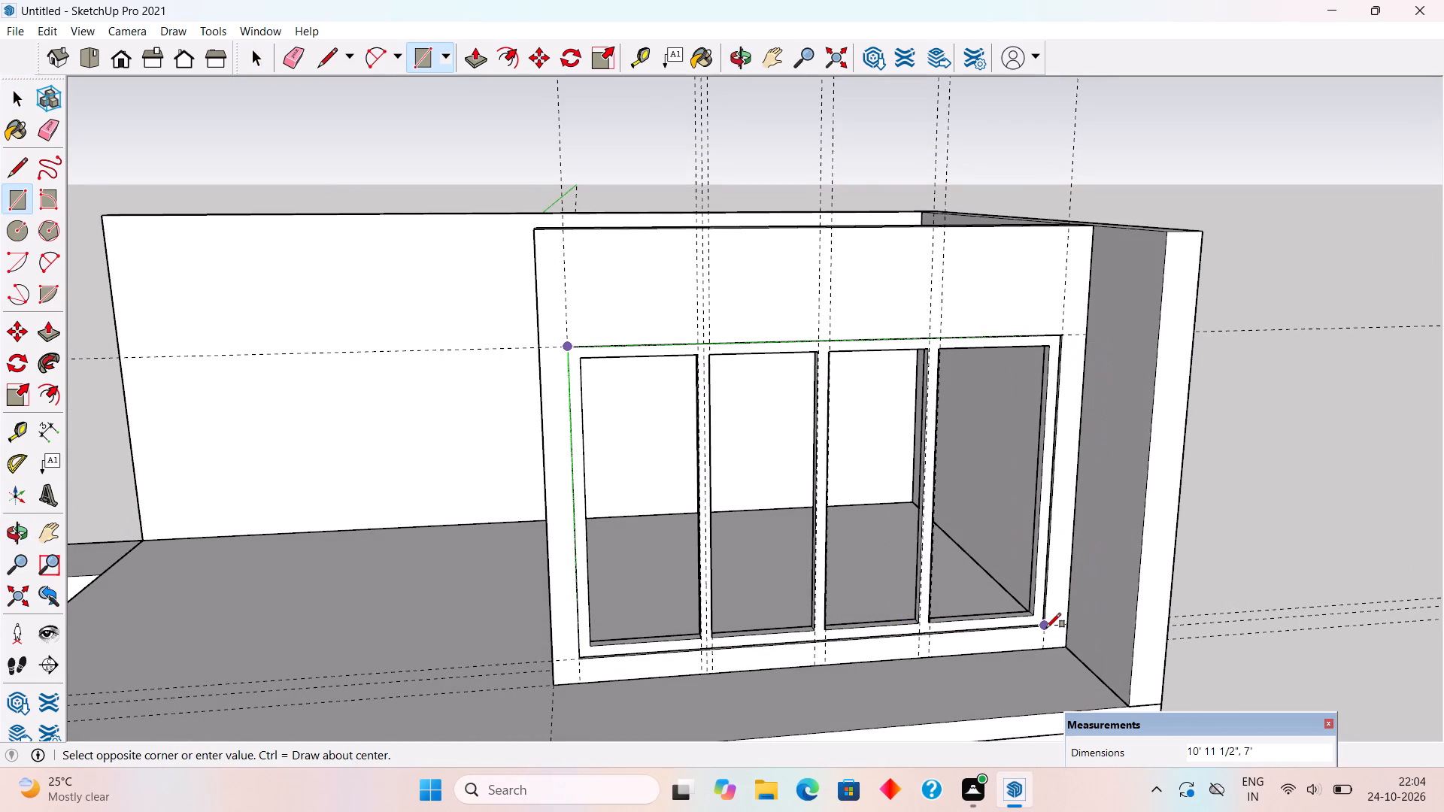
Offset the rectangle outward by 6" and delete the inner face, leaving a border around the window.
key("f")
left_click(976, 624)
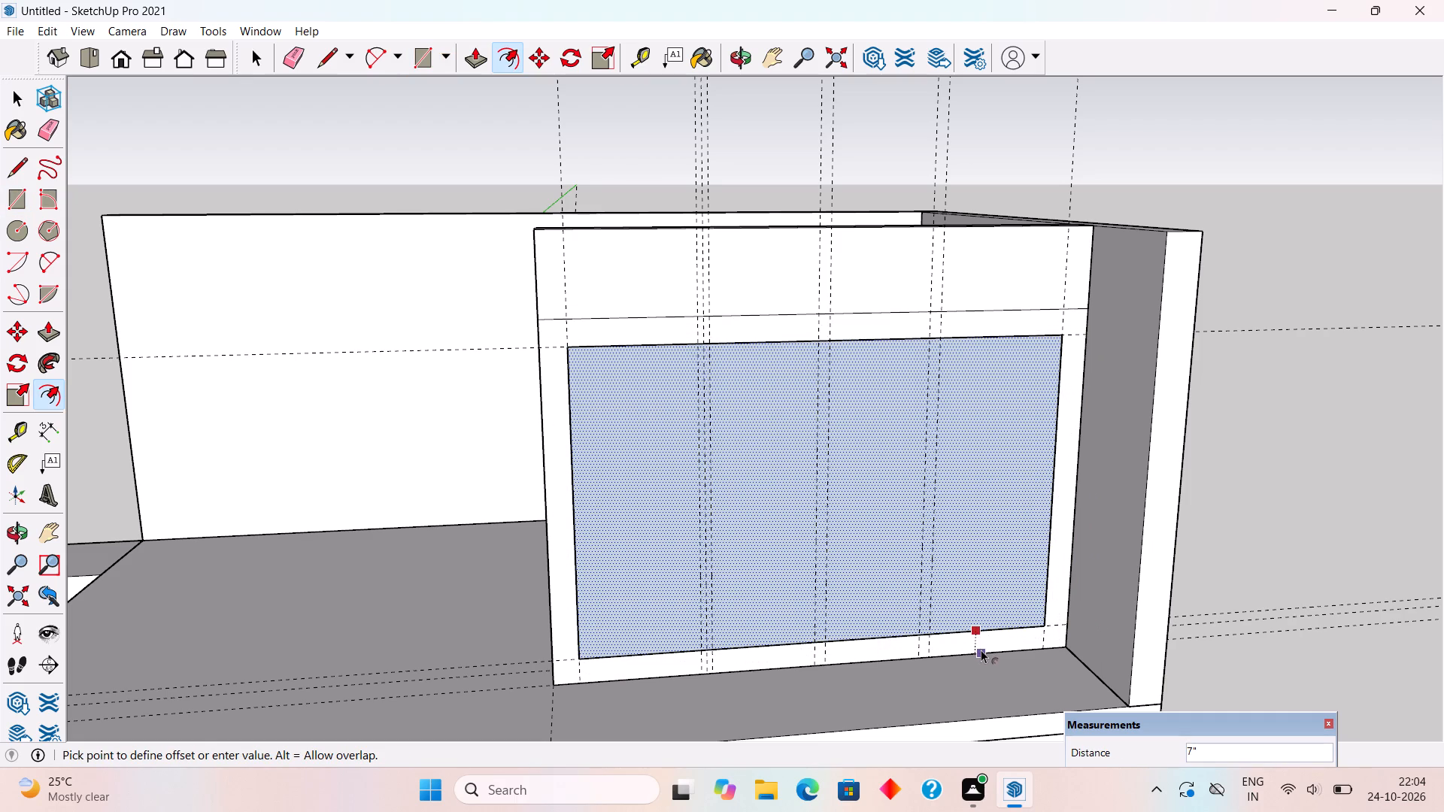
key("6")
key("shift+quotedbl")
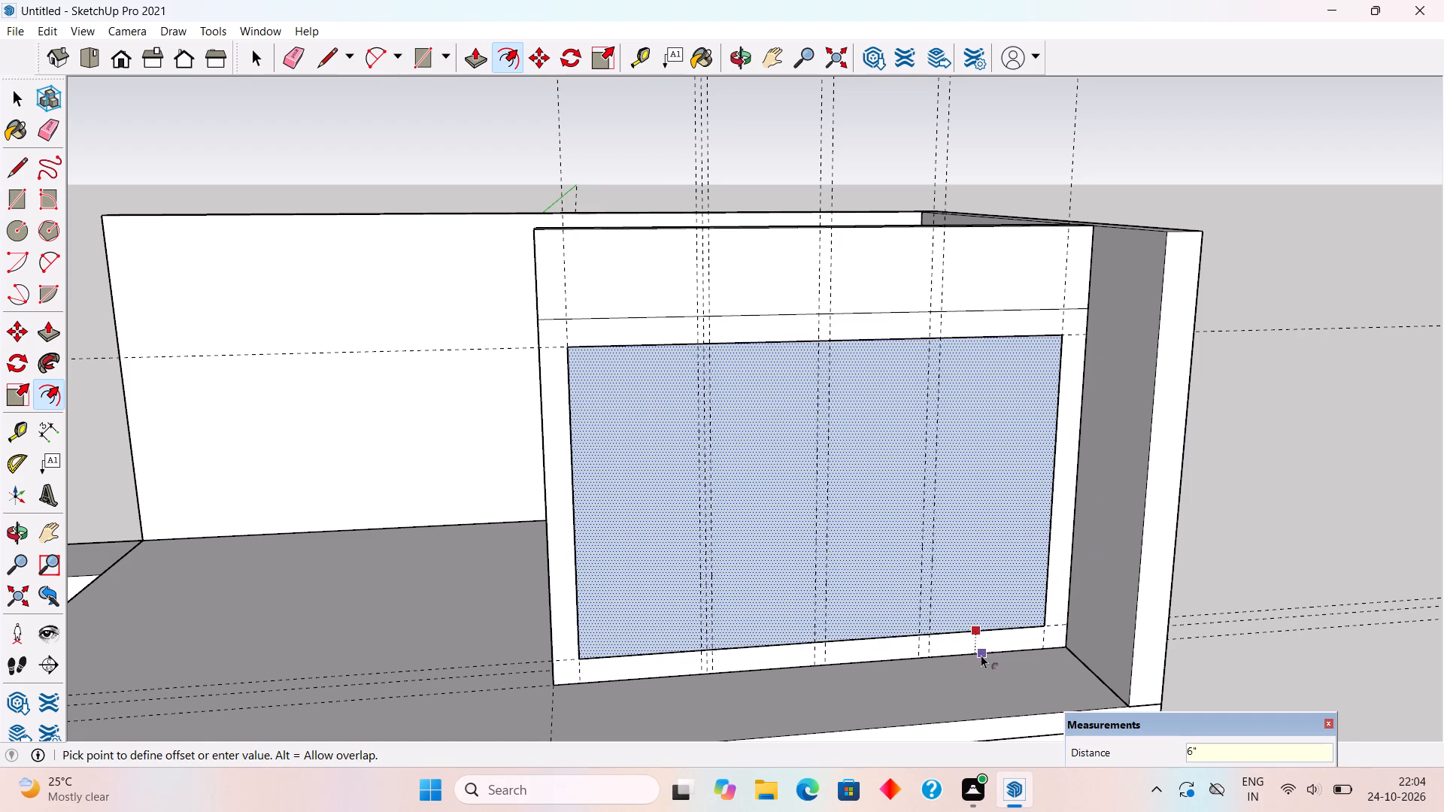
key("Return")
key("space")
left_click(839, 586)
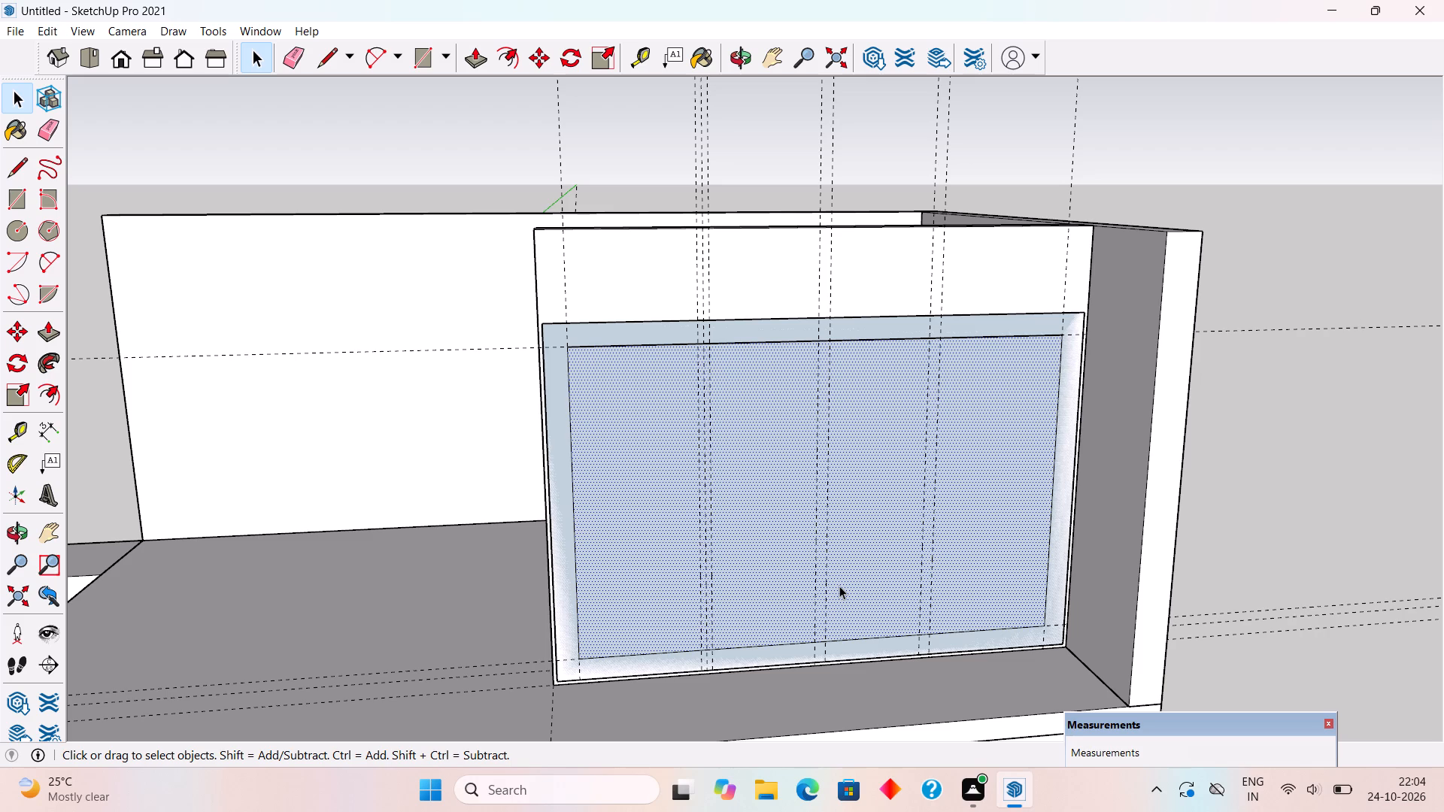
key("Delete")
Extrude the border face around the window outward by 4".
key("p")
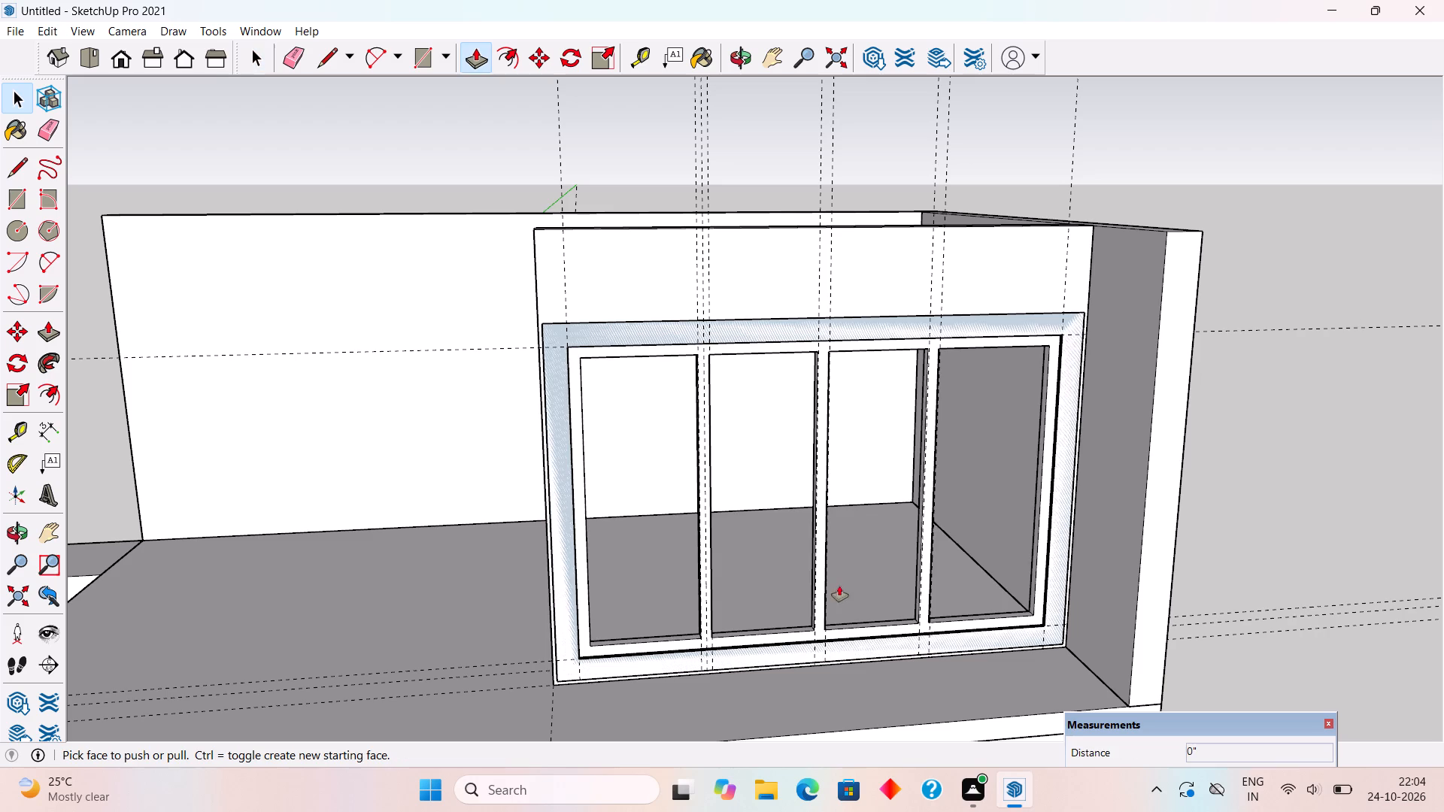
left_click(1057, 604)
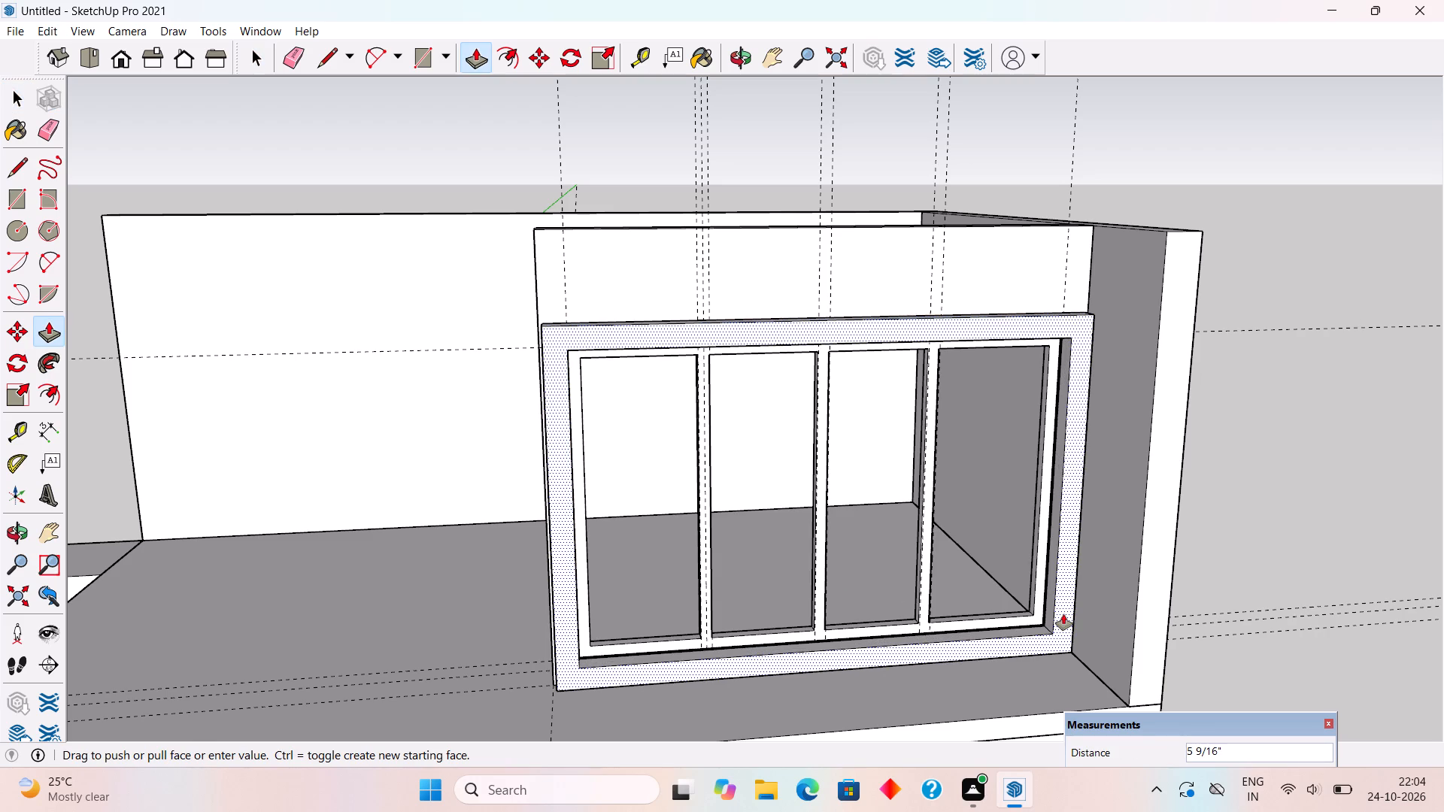
type("4\"")
key("Return")
Select all connected geometry of the extruded window surround and make it a group.
key("space")
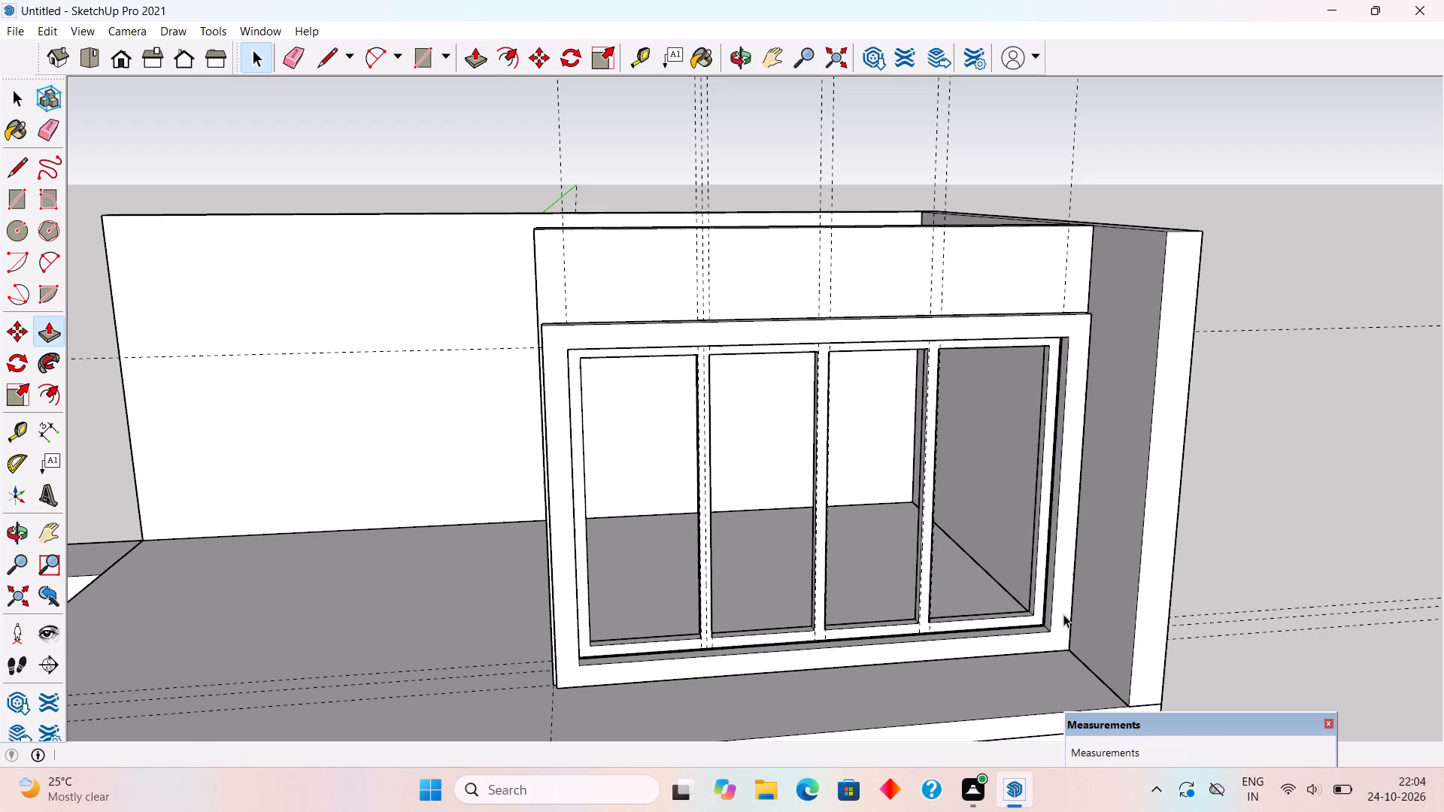
triple_click(1063, 614)
right_click(1063, 614)
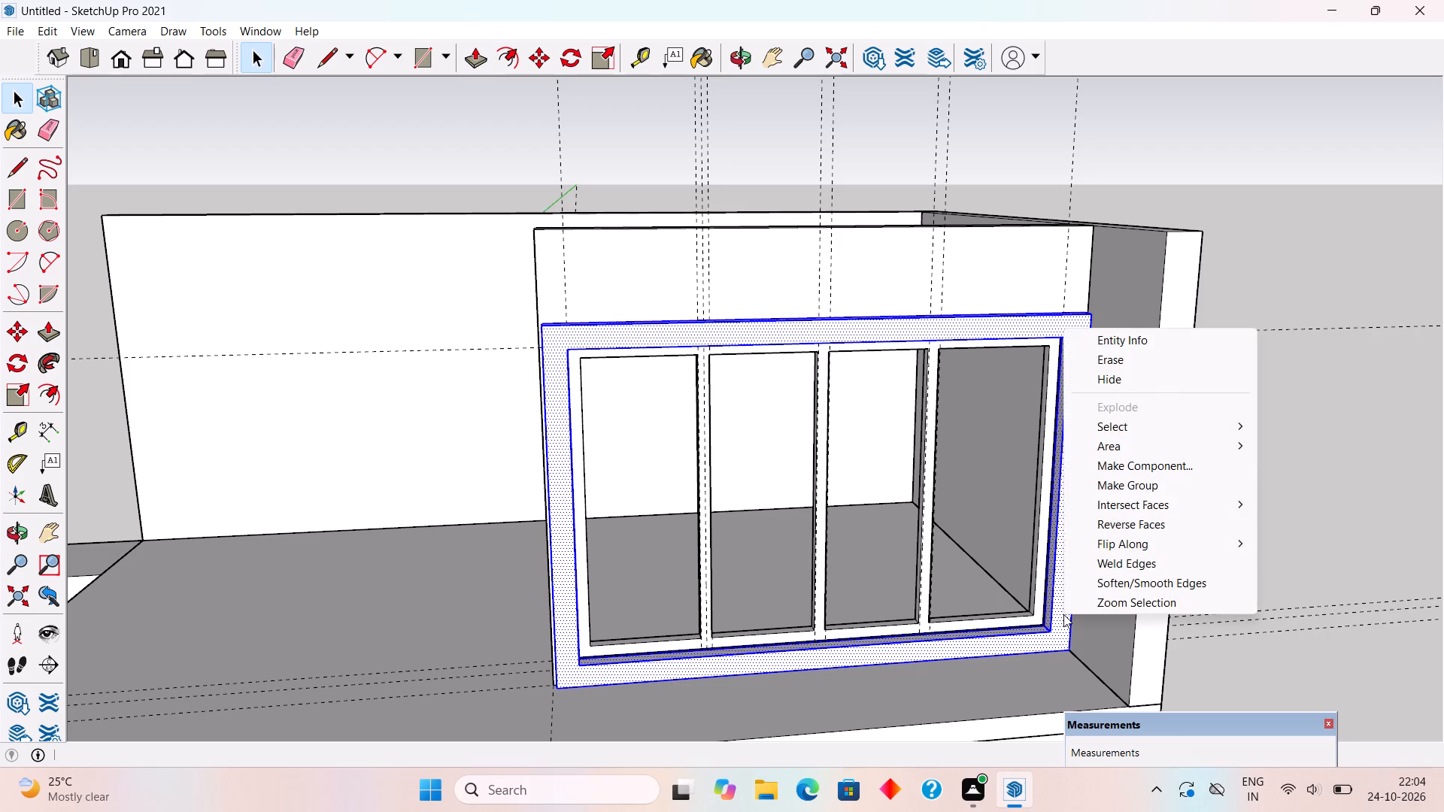
left_click(1167, 491)
Place a guide 9" beyond the free end of the window wall, parallel to the guide crossing the floor slab there.
middle_click_drag(1090, 546, 1051, 455)
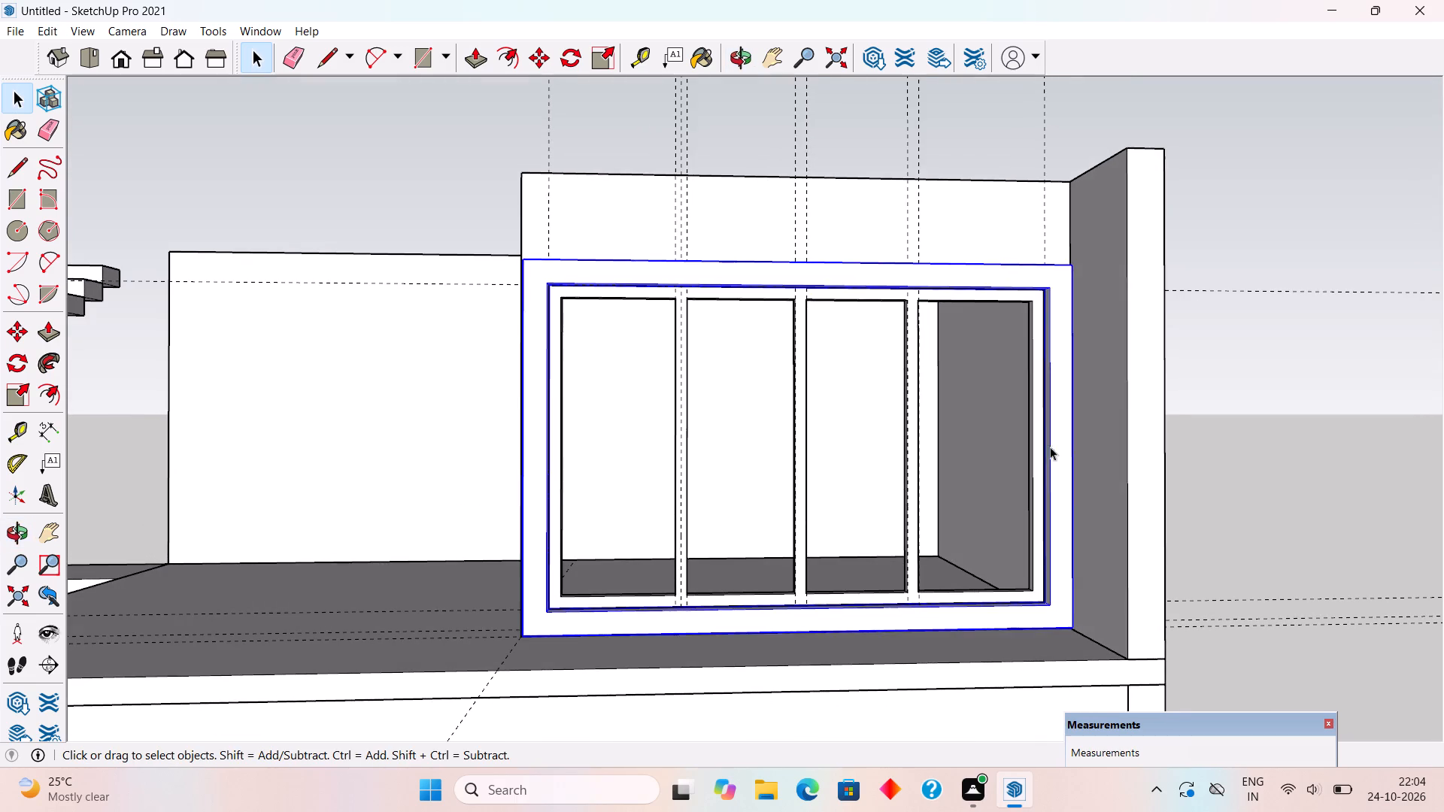
scroll(1103, 525, "up", 2)
middle_click_drag(1075, 580, 1095, 724)
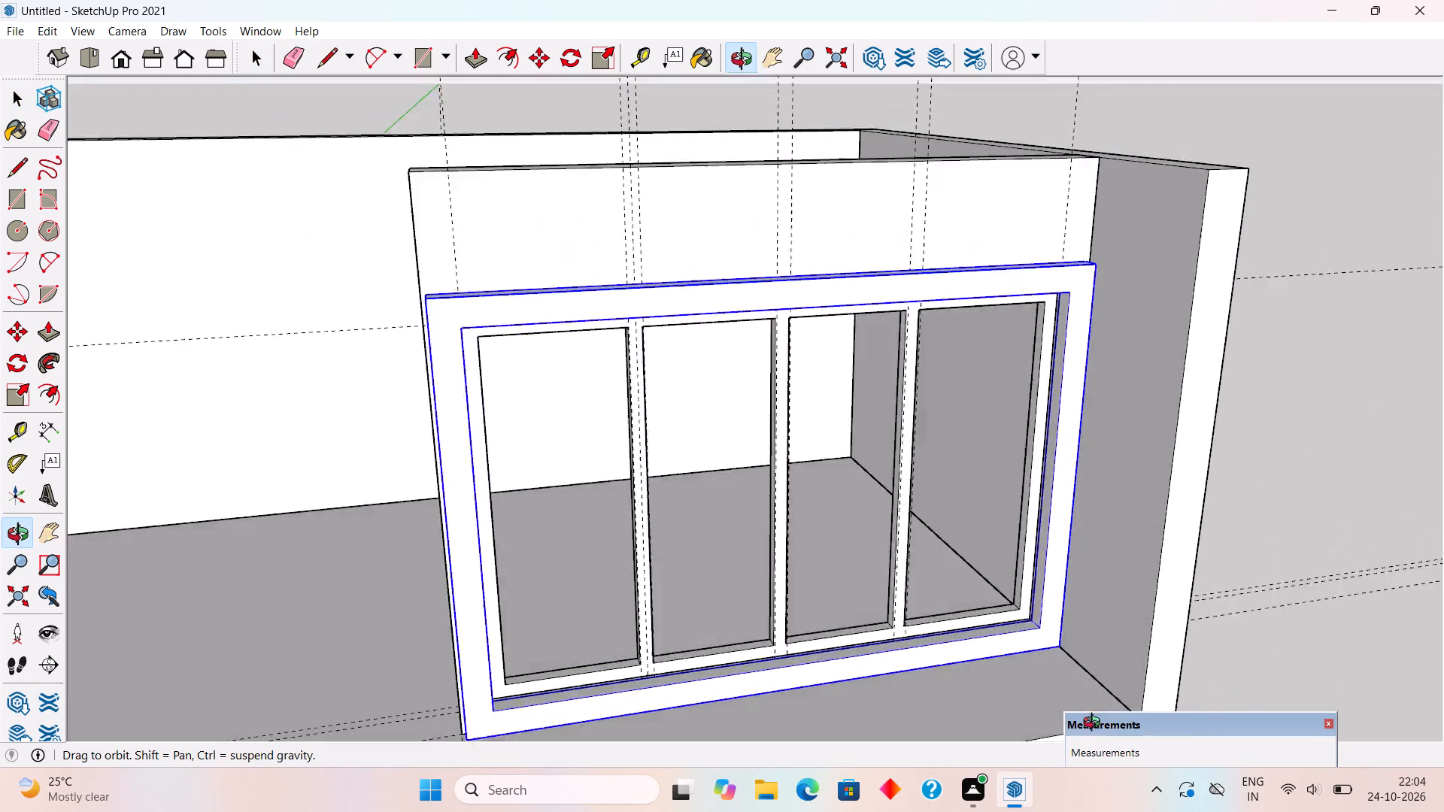
middle_click_drag(1095, 724, 965, 750)
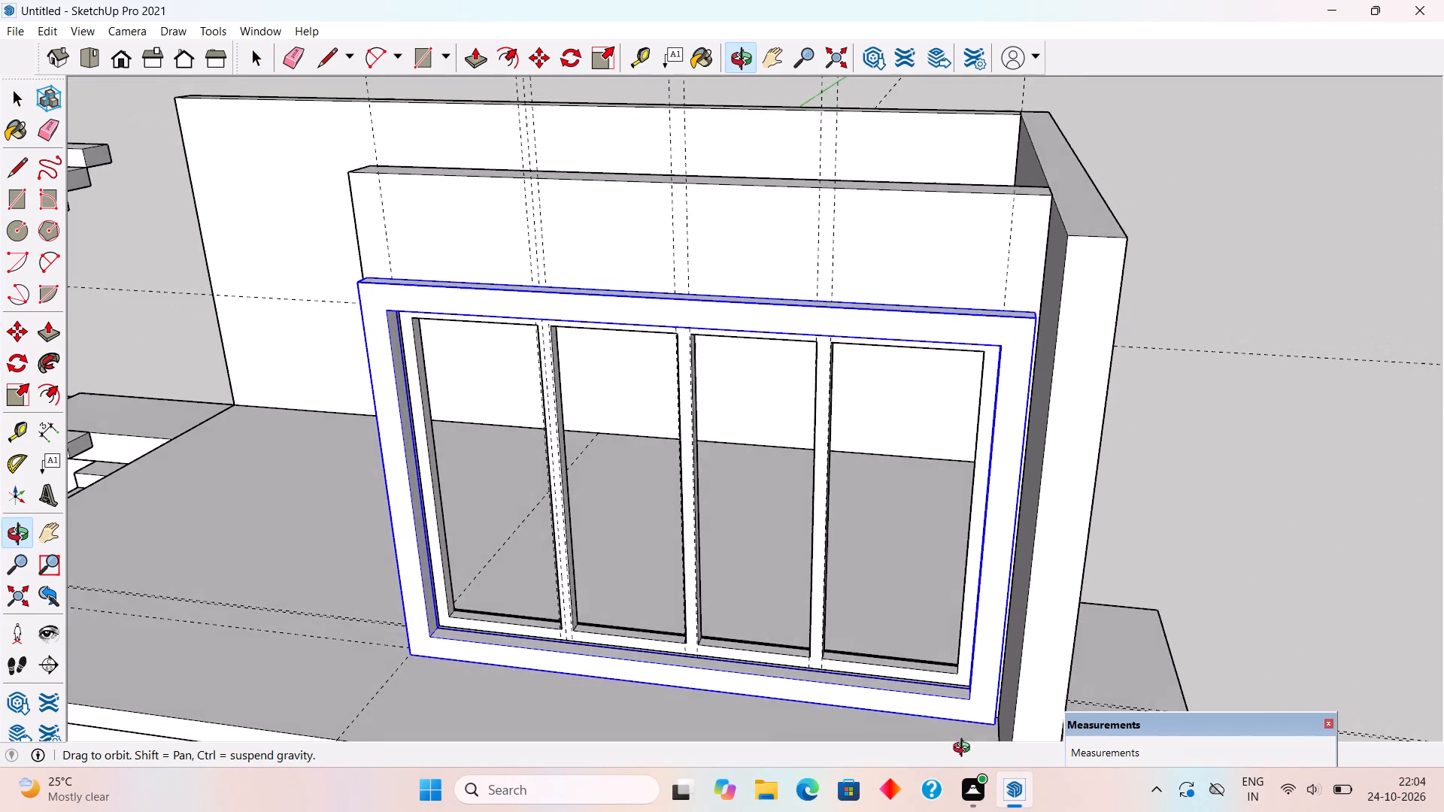
middle_click_drag(965, 750, 1039, 727)
scroll(1057, 686, "down", 4)
middle_click_drag(1062, 613, 1066, 548)
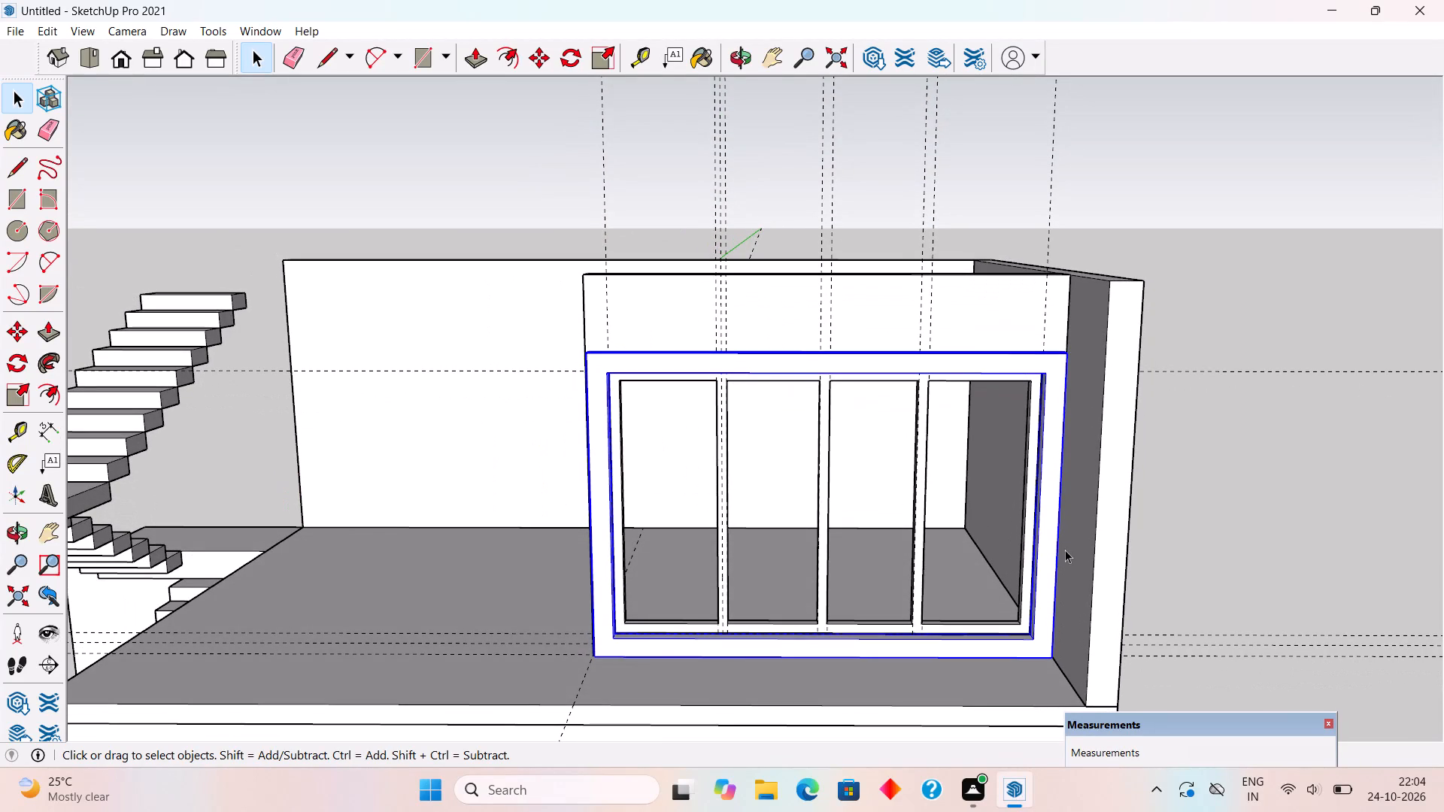
scroll(1065, 550, "down", 2)
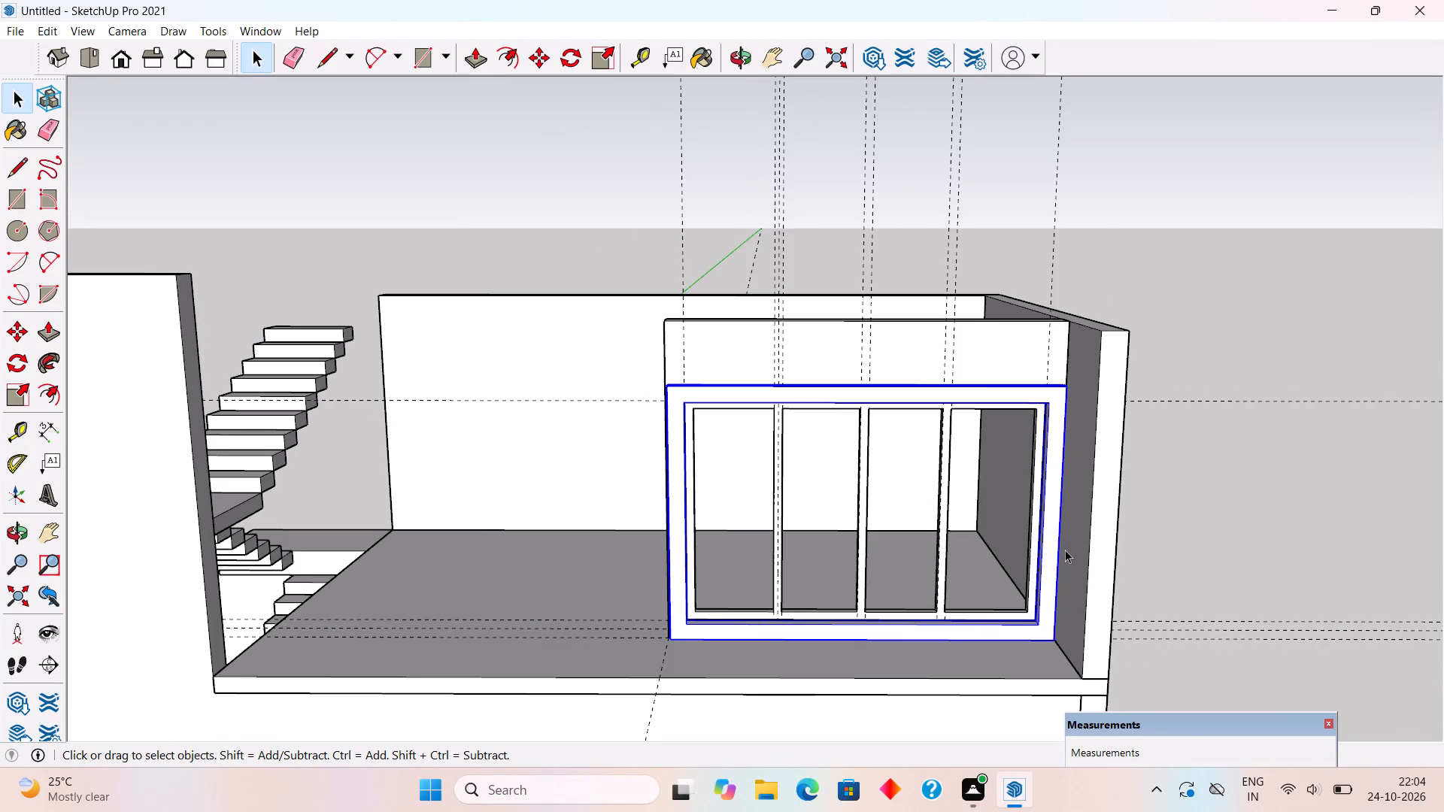
middle_click_drag(832, 634, 1039, 654)
scroll(772, 629, "up", 3)
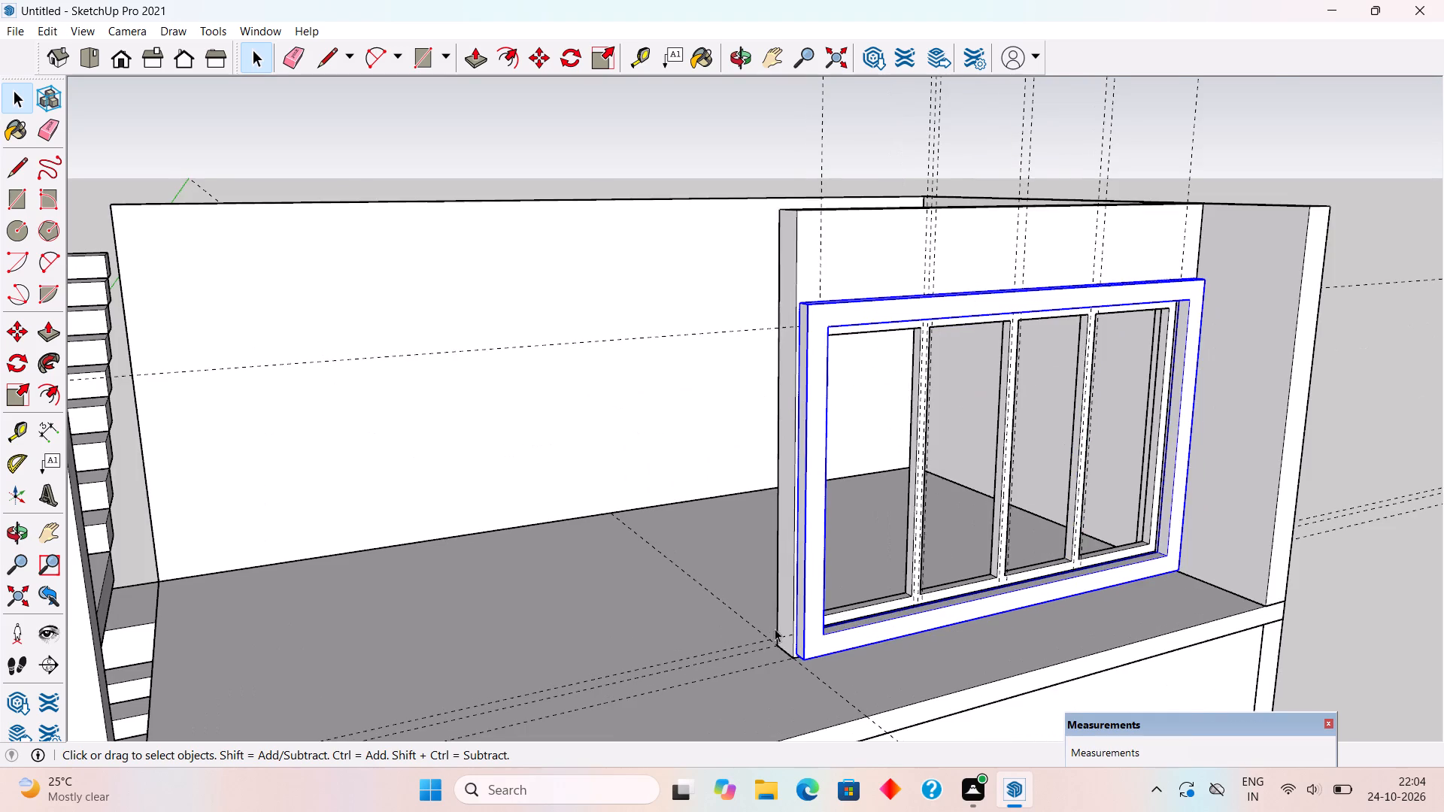
scroll(781, 629, "up", 2)
key("t")
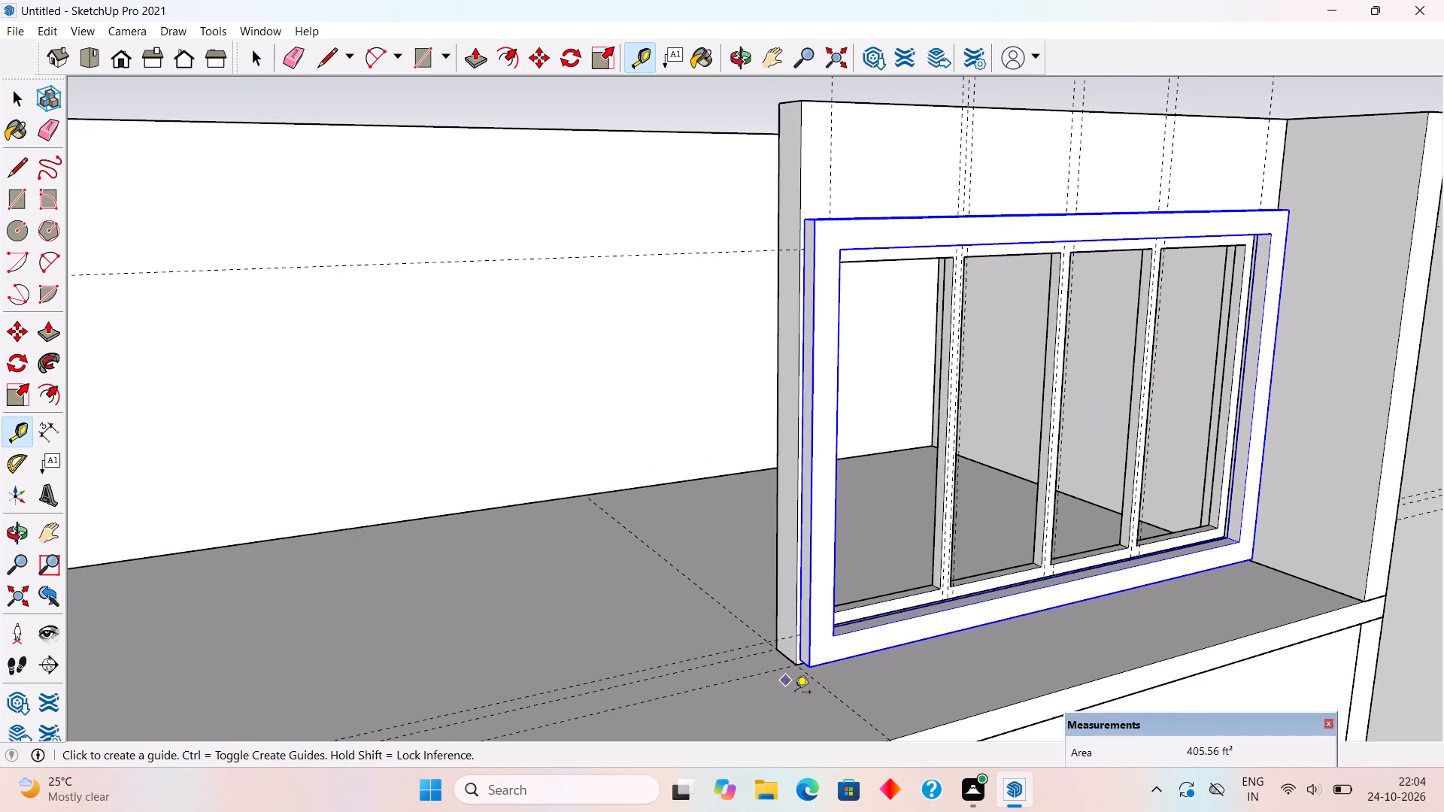
left_click(821, 692)
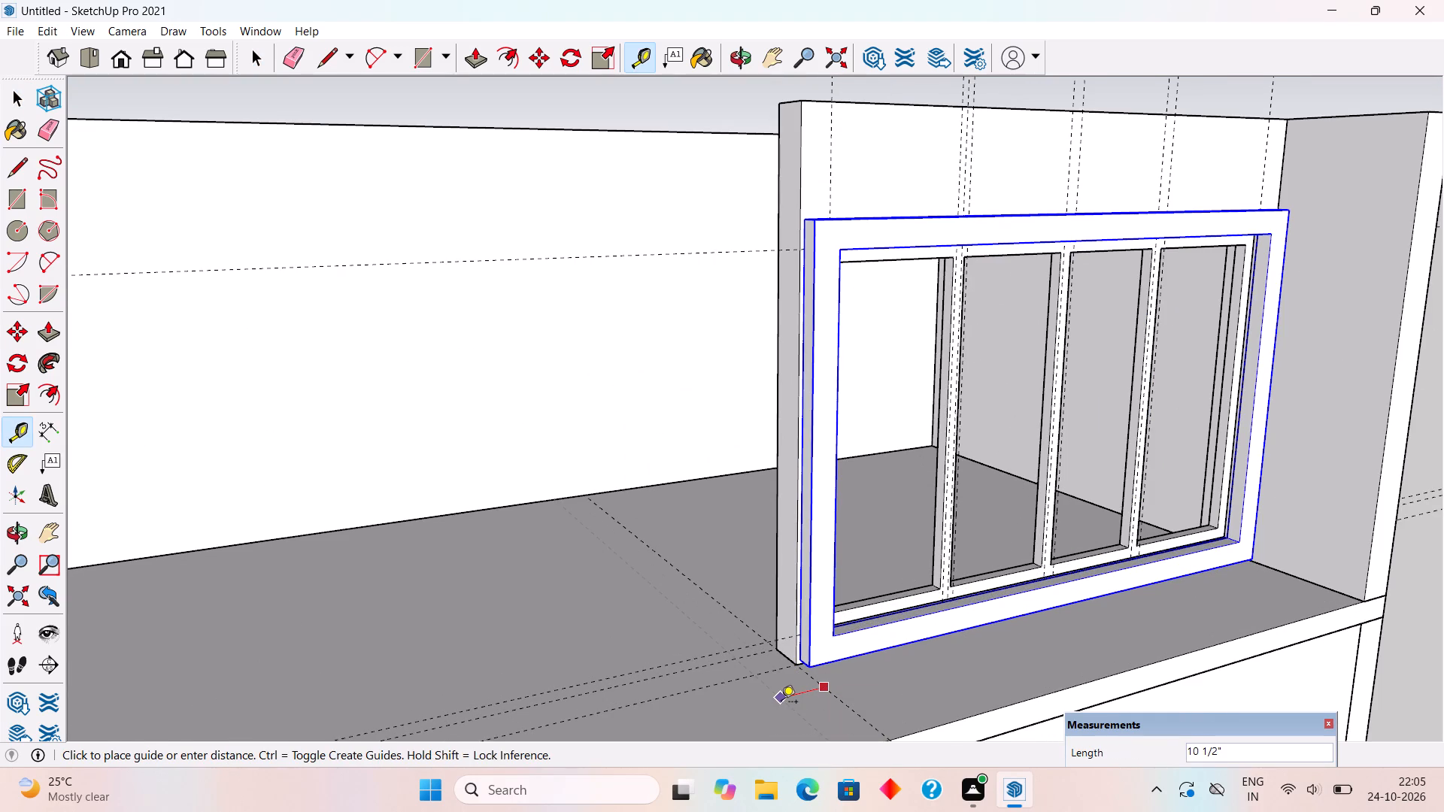
type("9\"")
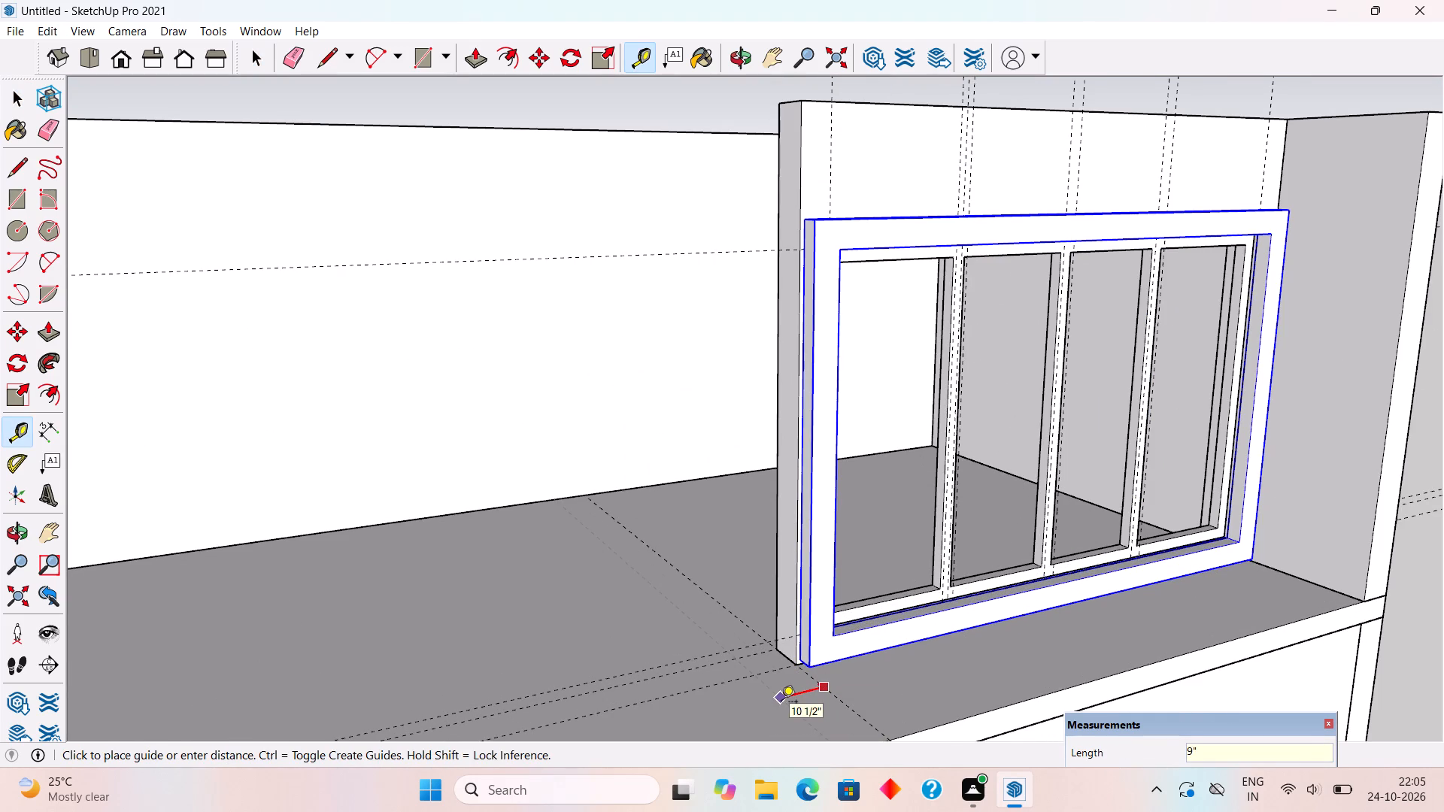
key("Return")
Draw a 9" by 3' 9" rectangle on the floor from the wall's inner end corner to the new guide at the slab edge.
scroll(778, 690, "up", 5)
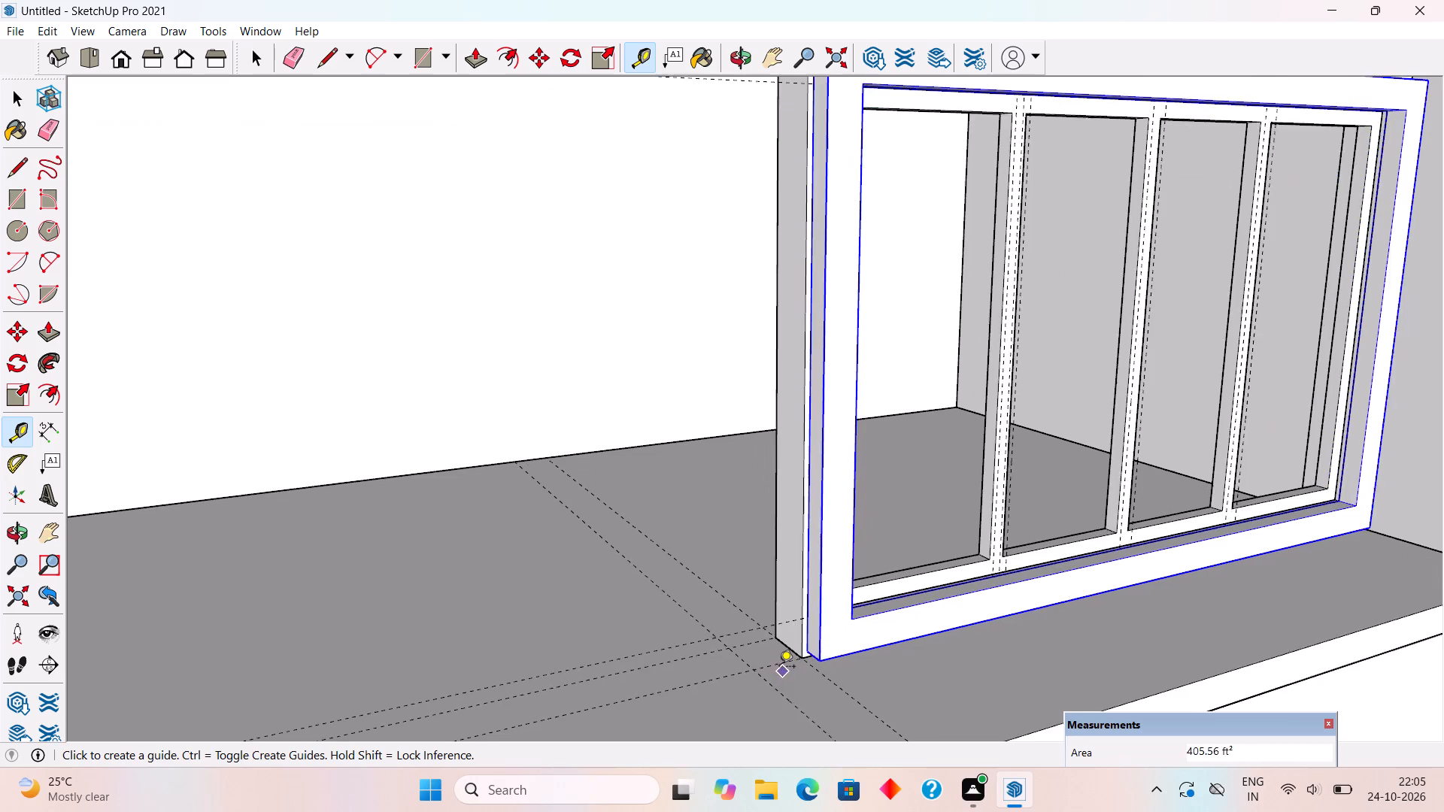
scroll(779, 668, "up", 2)
key("r")
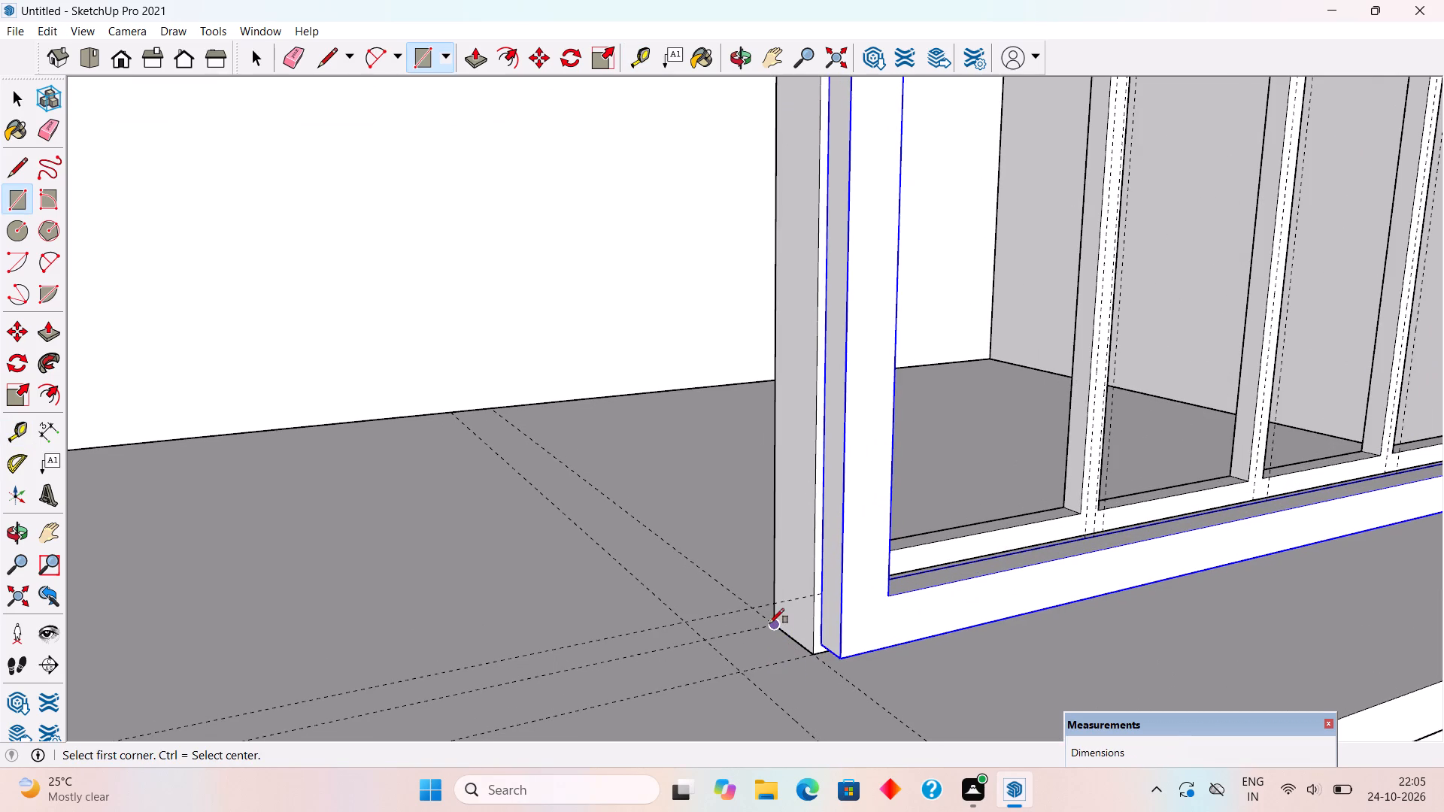
left_click(771, 623)
scroll(754, 656, "down", 9)
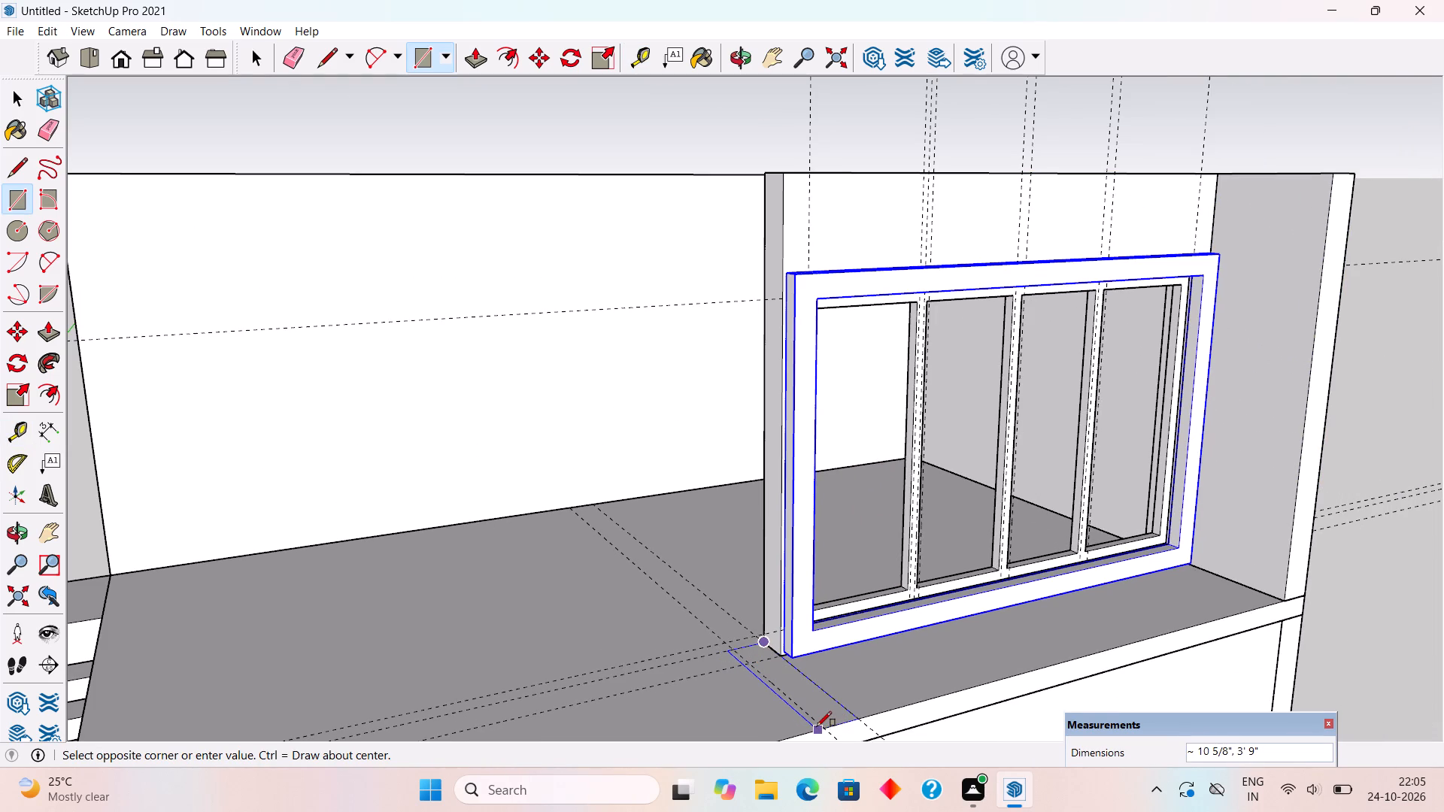
left_click(824, 726)
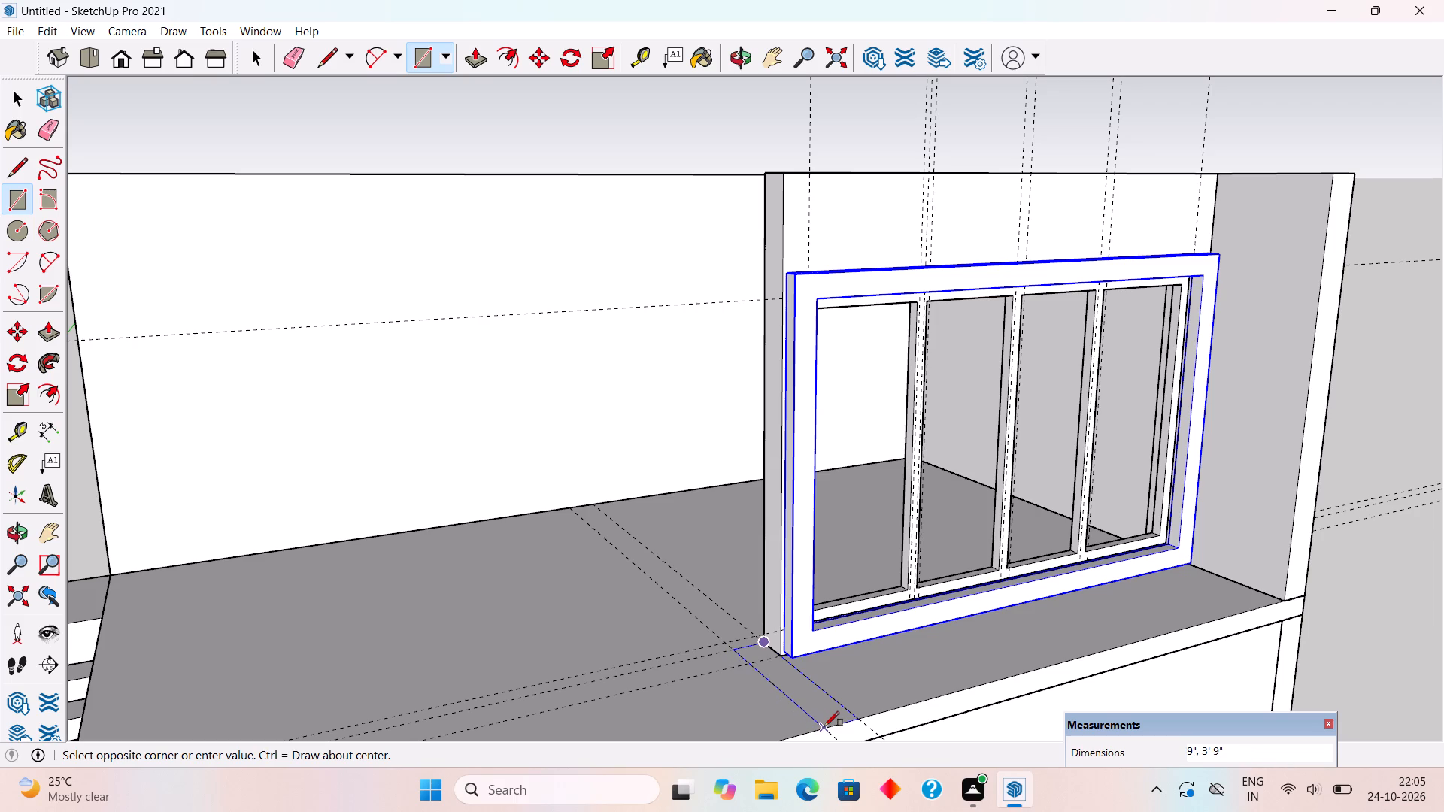
Extrude the 9" wide floor rectangle upward by 10' into a side wall beside the window.
key("p")
left_click(827, 717)
type("10")
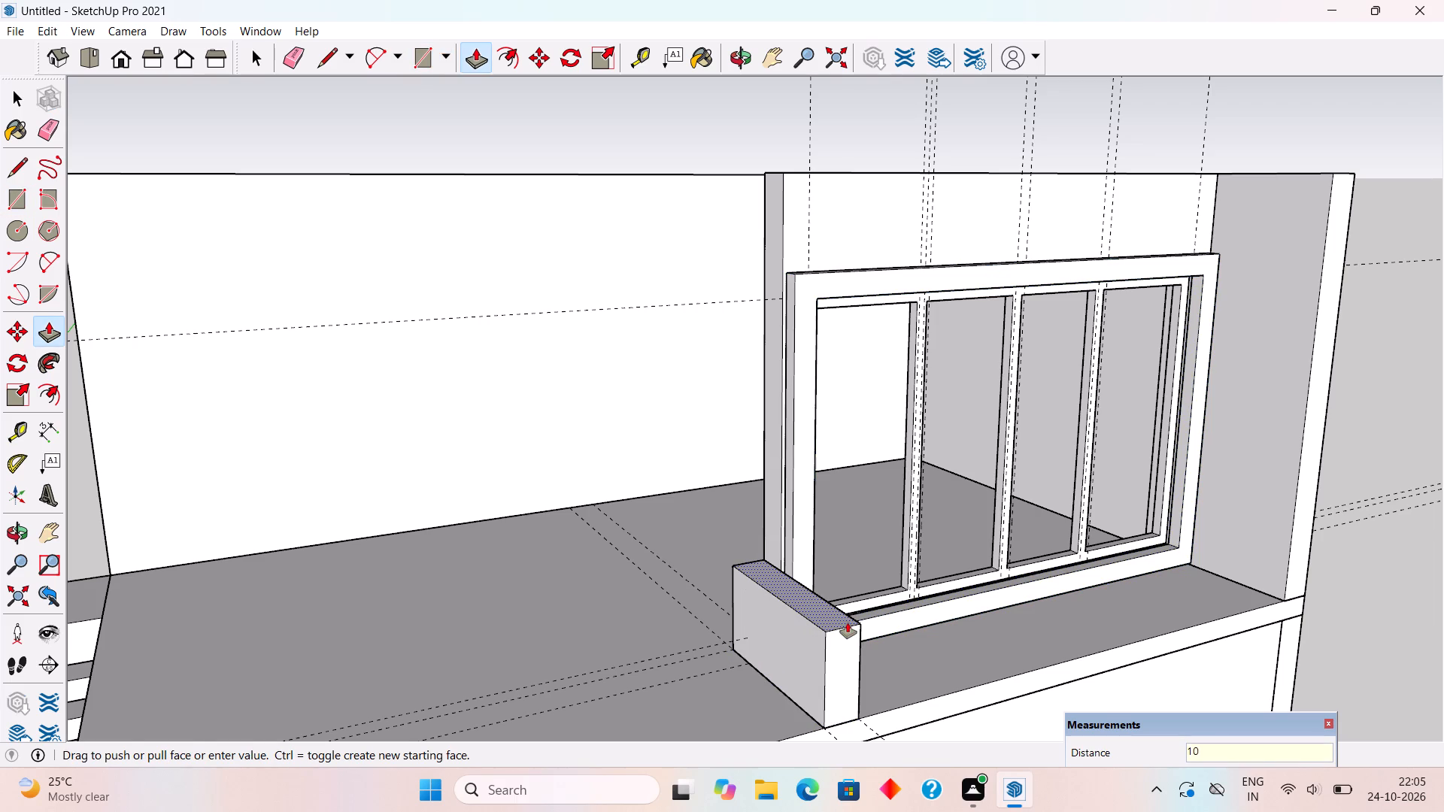
key("apostrophe")
key("Return")
Push the front face of the new side wall inward by 9" from the slab edge.
left_click(848, 628)
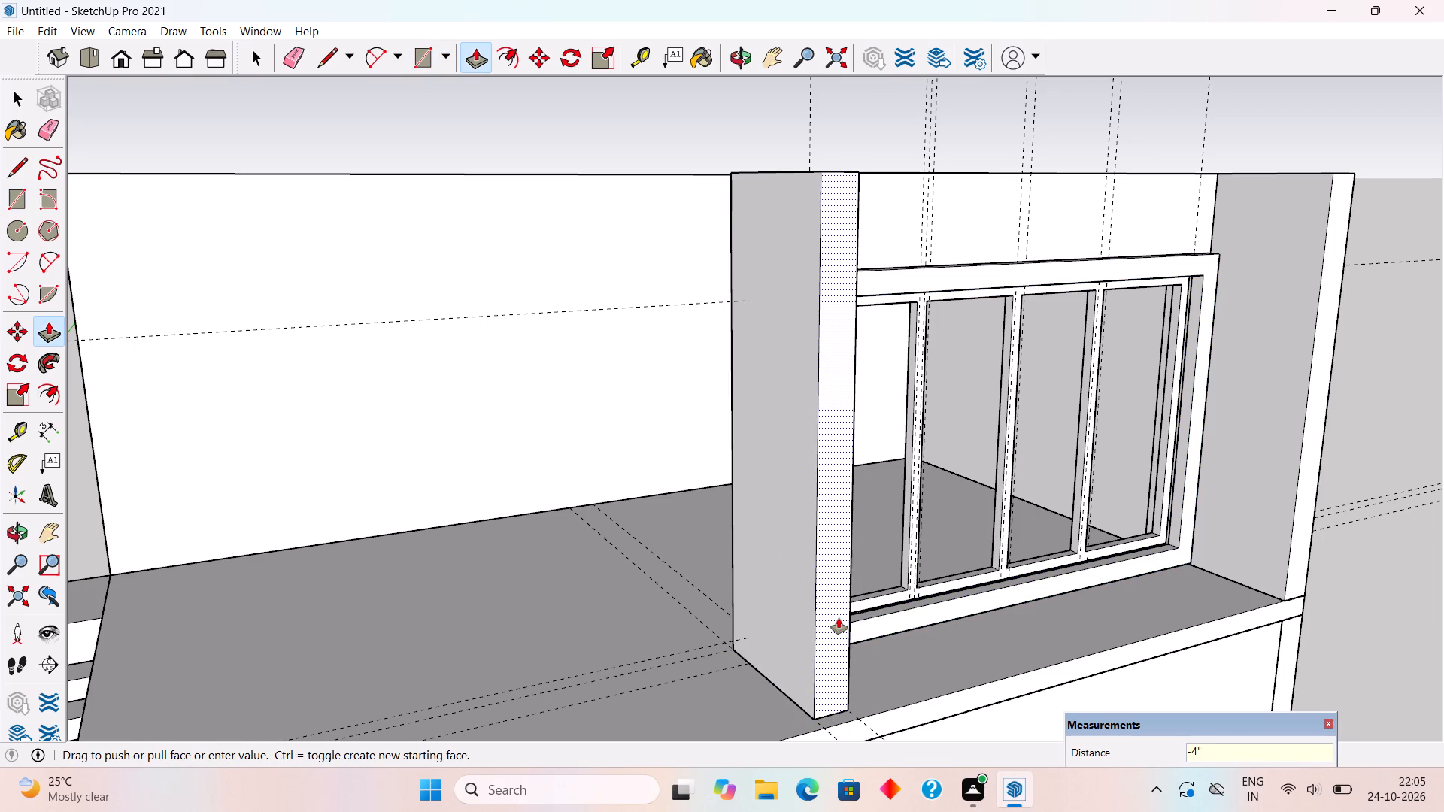
key("6")
key("BackSpace")
key("9")
key("shift+quotedbl")
key("Return")
Select all connected geometry of the new side wall and make it a group.
key("space")
scroll(839, 601, "down", 3)
double_click(818, 605)
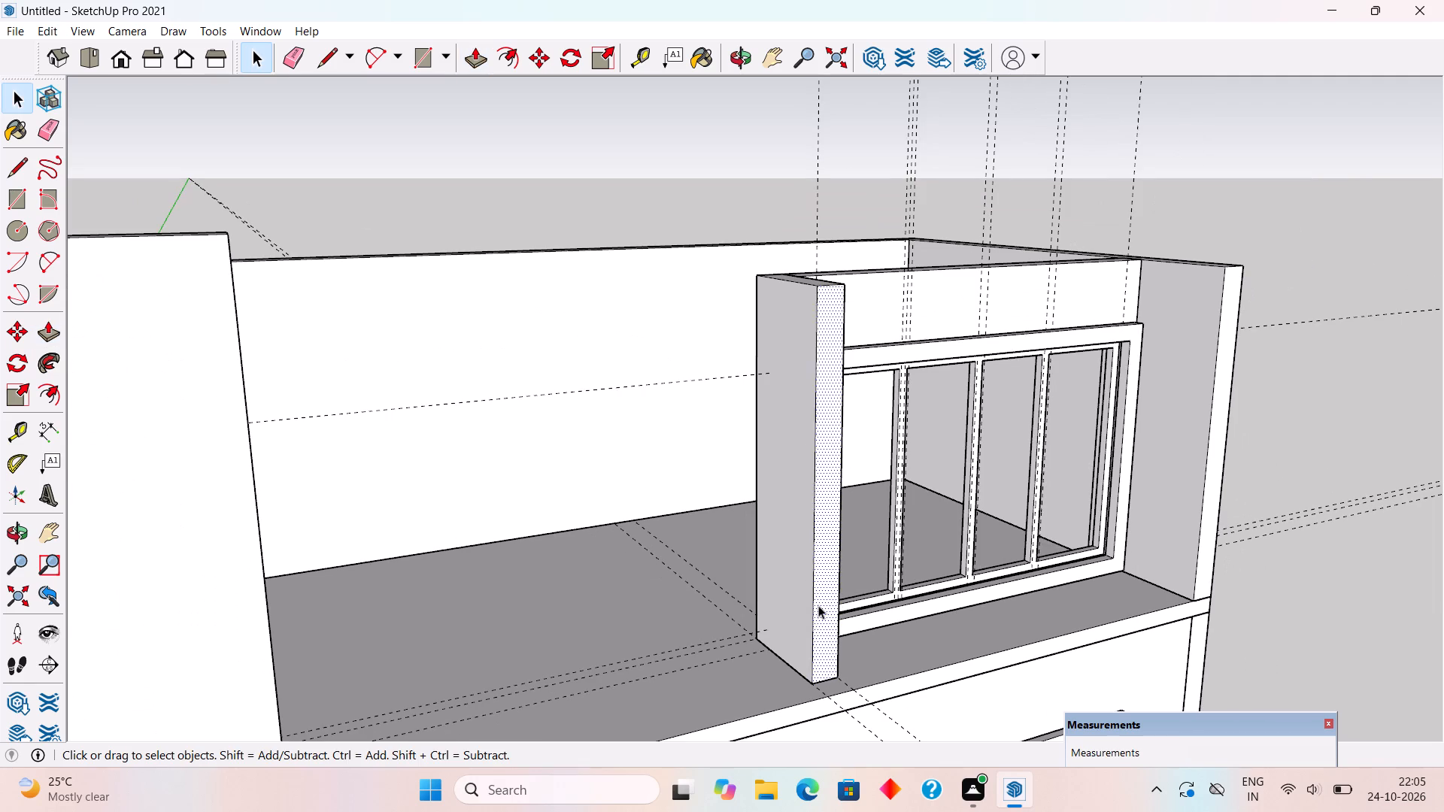
left_click(818, 605)
right_click(818, 605)
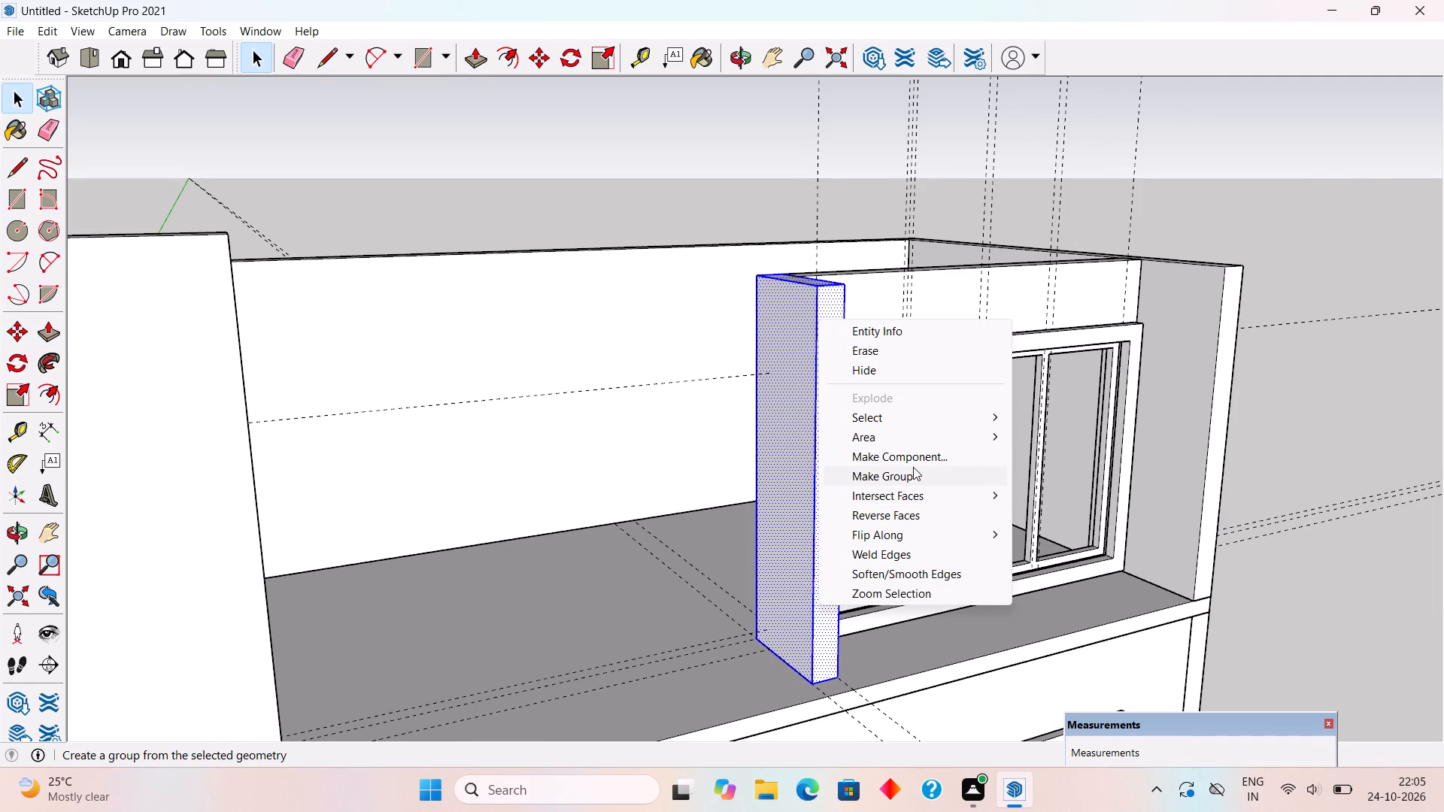
left_click(913, 467)
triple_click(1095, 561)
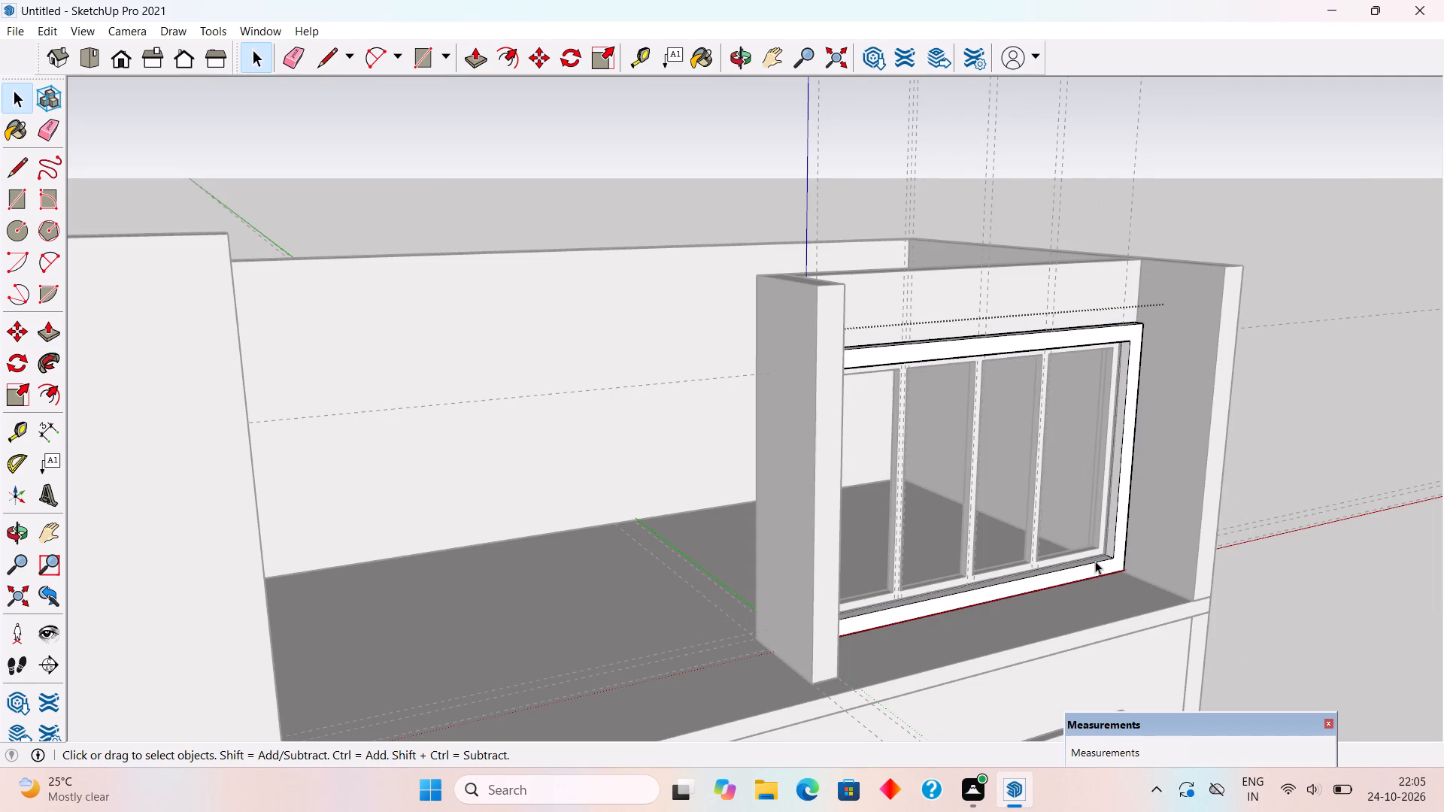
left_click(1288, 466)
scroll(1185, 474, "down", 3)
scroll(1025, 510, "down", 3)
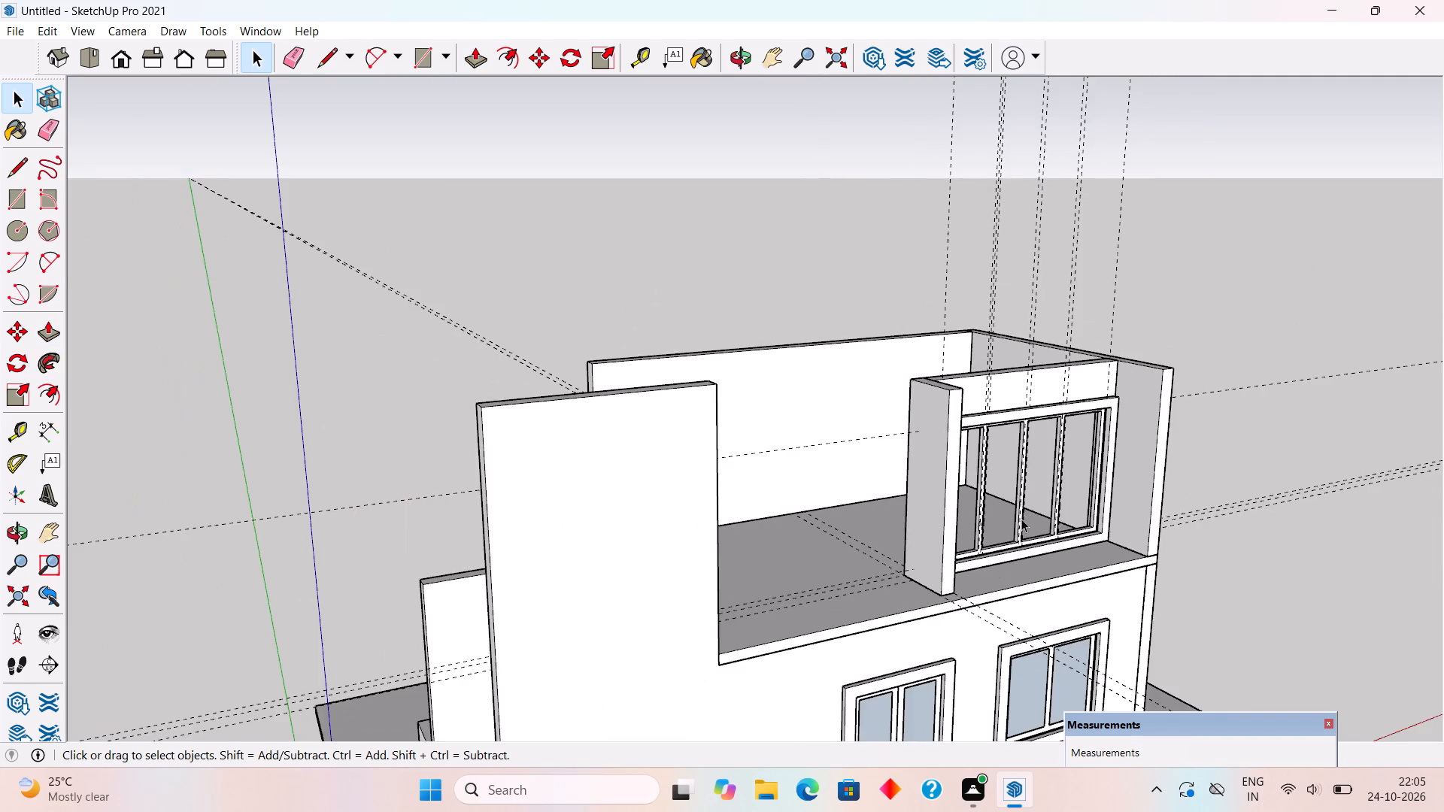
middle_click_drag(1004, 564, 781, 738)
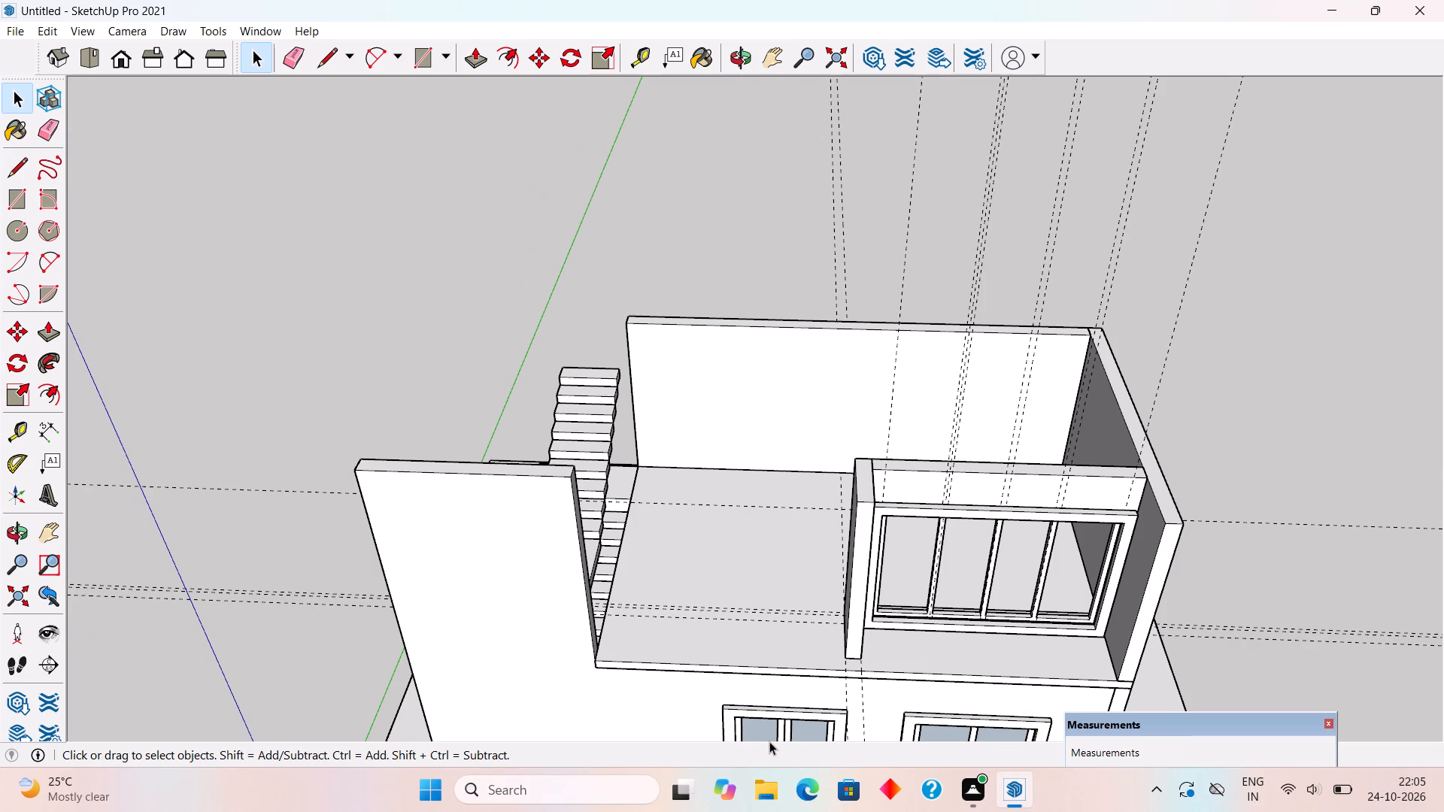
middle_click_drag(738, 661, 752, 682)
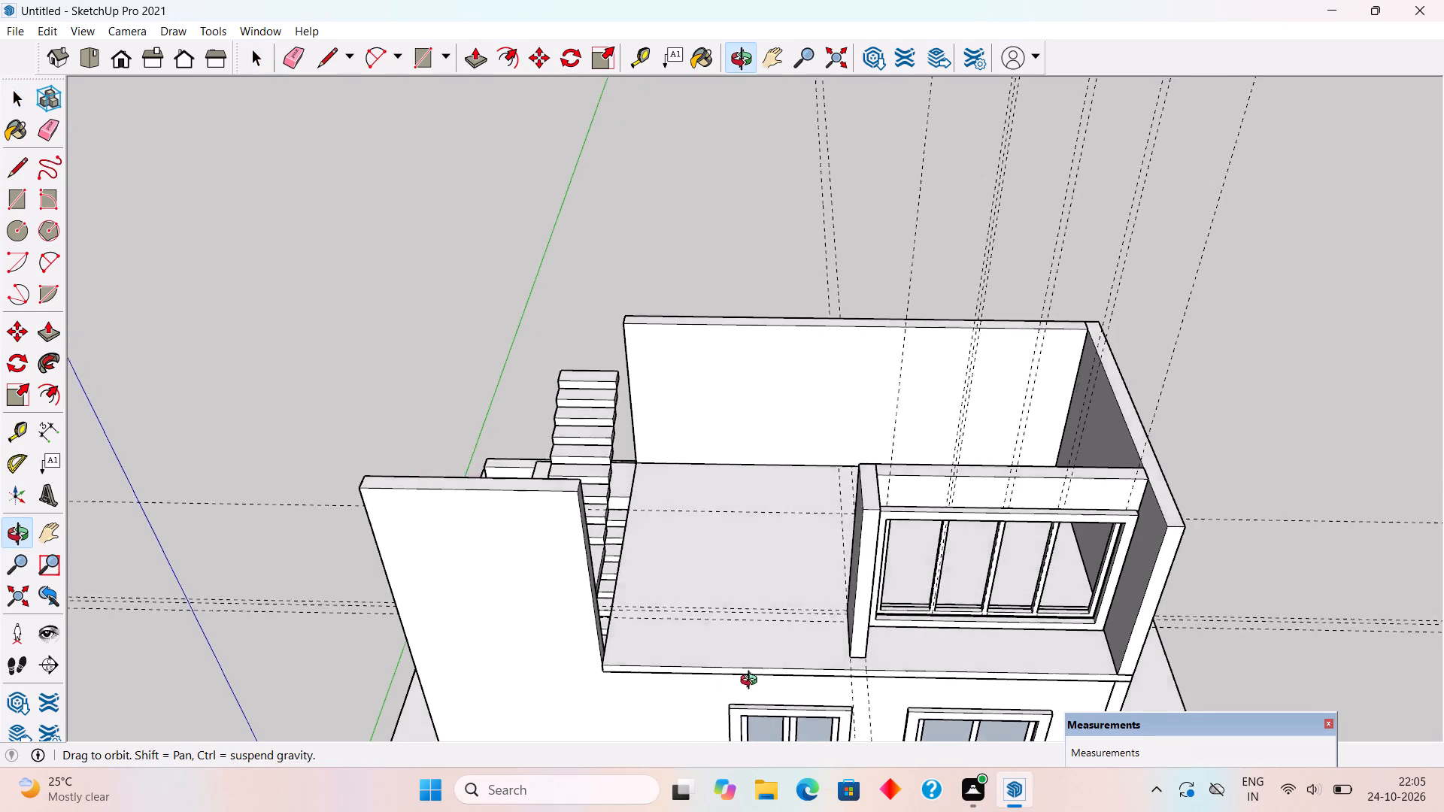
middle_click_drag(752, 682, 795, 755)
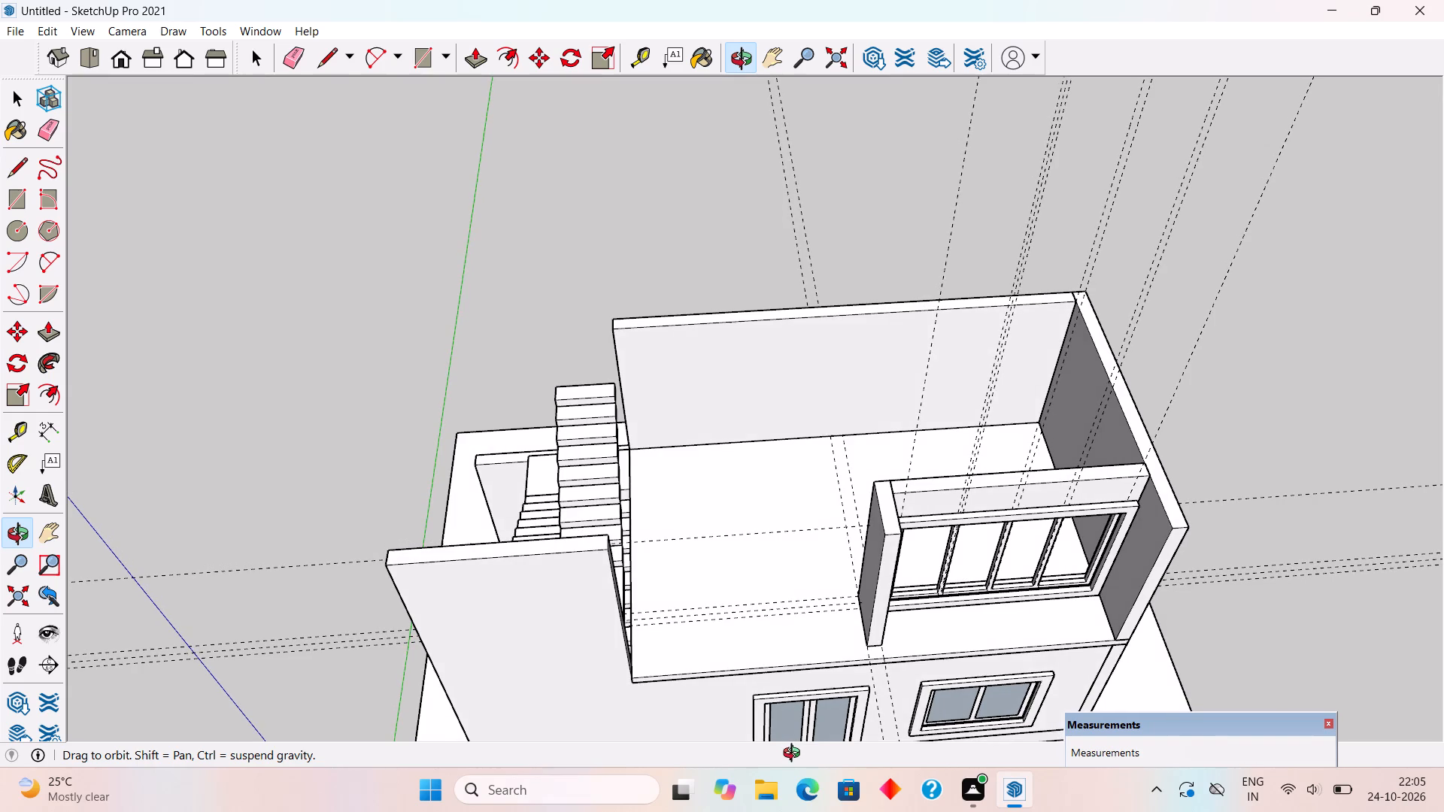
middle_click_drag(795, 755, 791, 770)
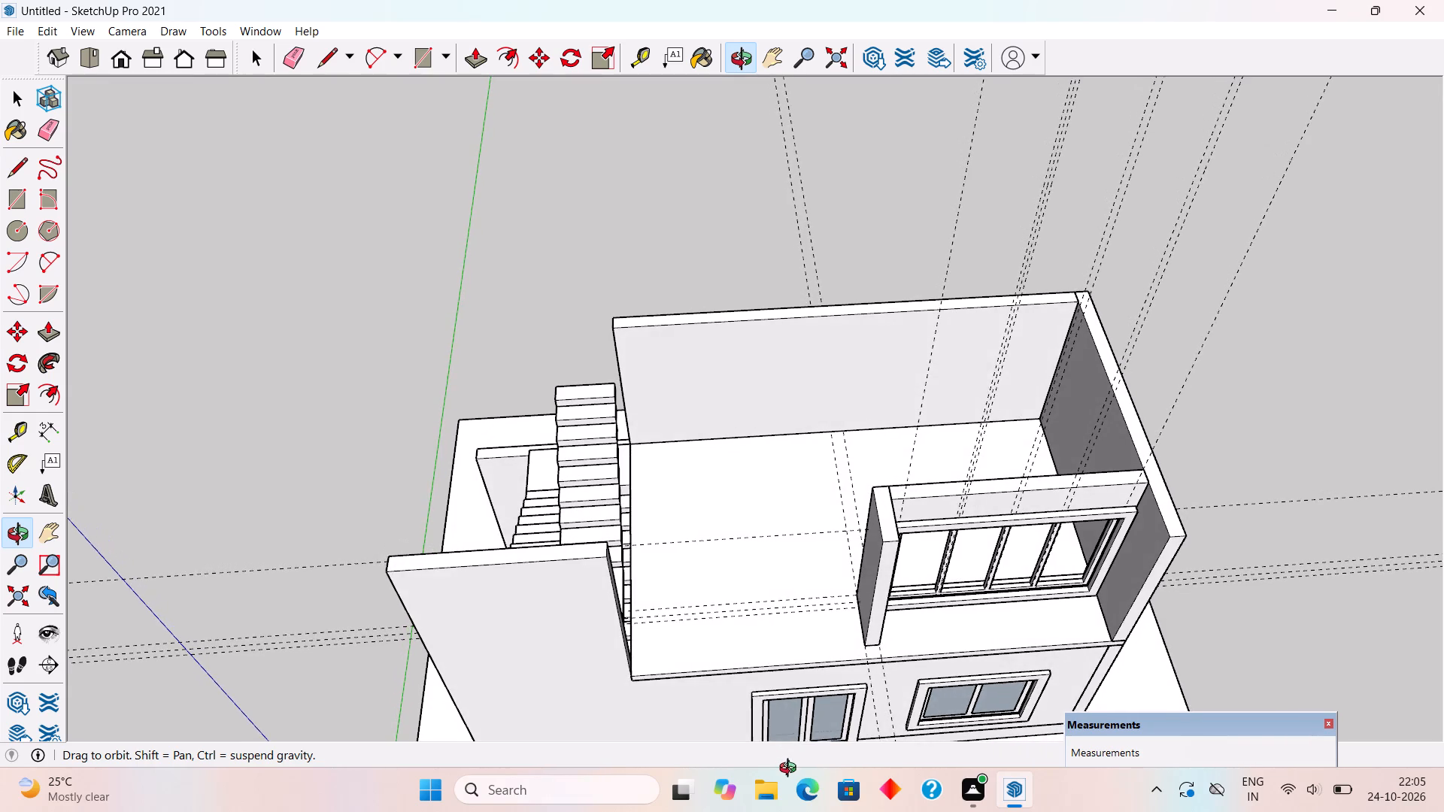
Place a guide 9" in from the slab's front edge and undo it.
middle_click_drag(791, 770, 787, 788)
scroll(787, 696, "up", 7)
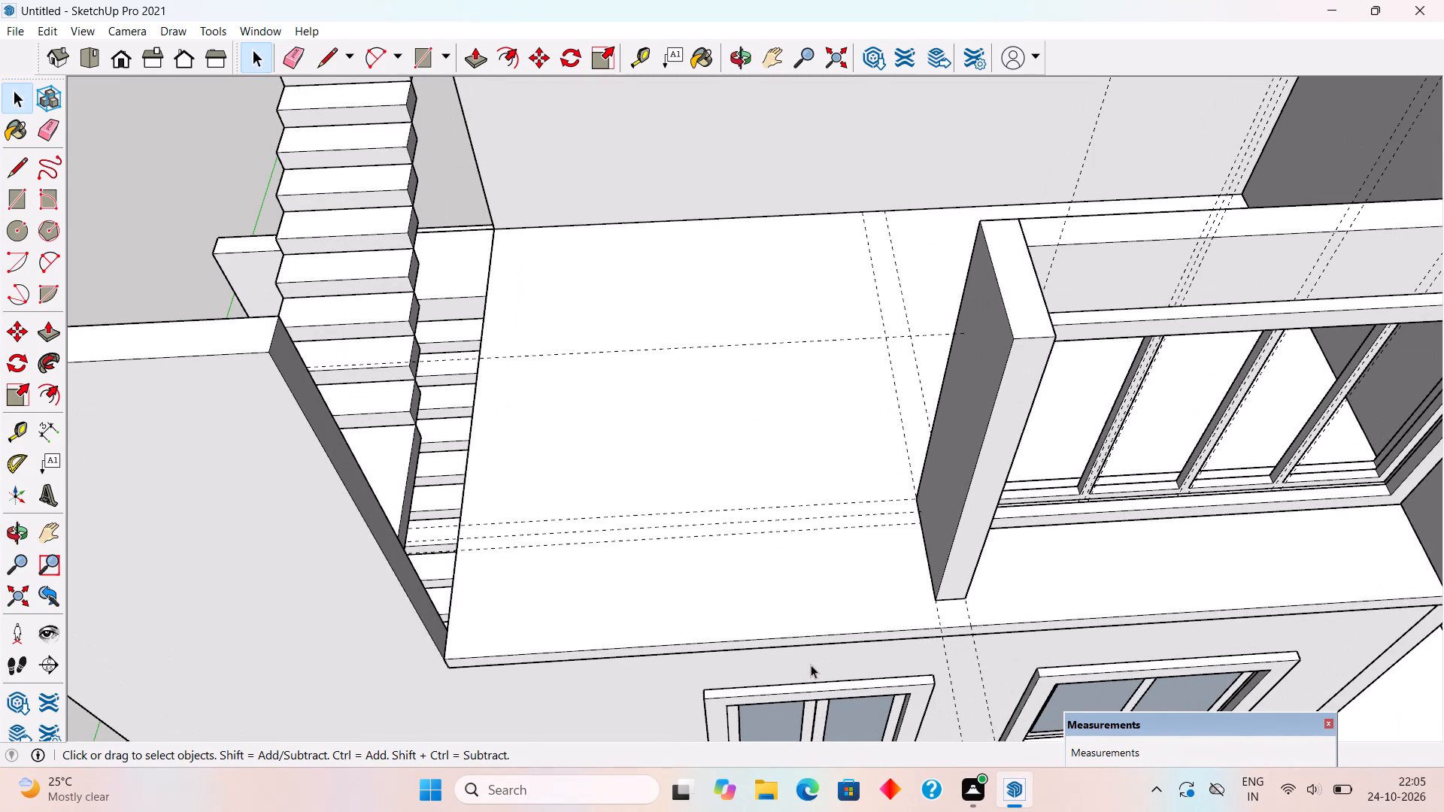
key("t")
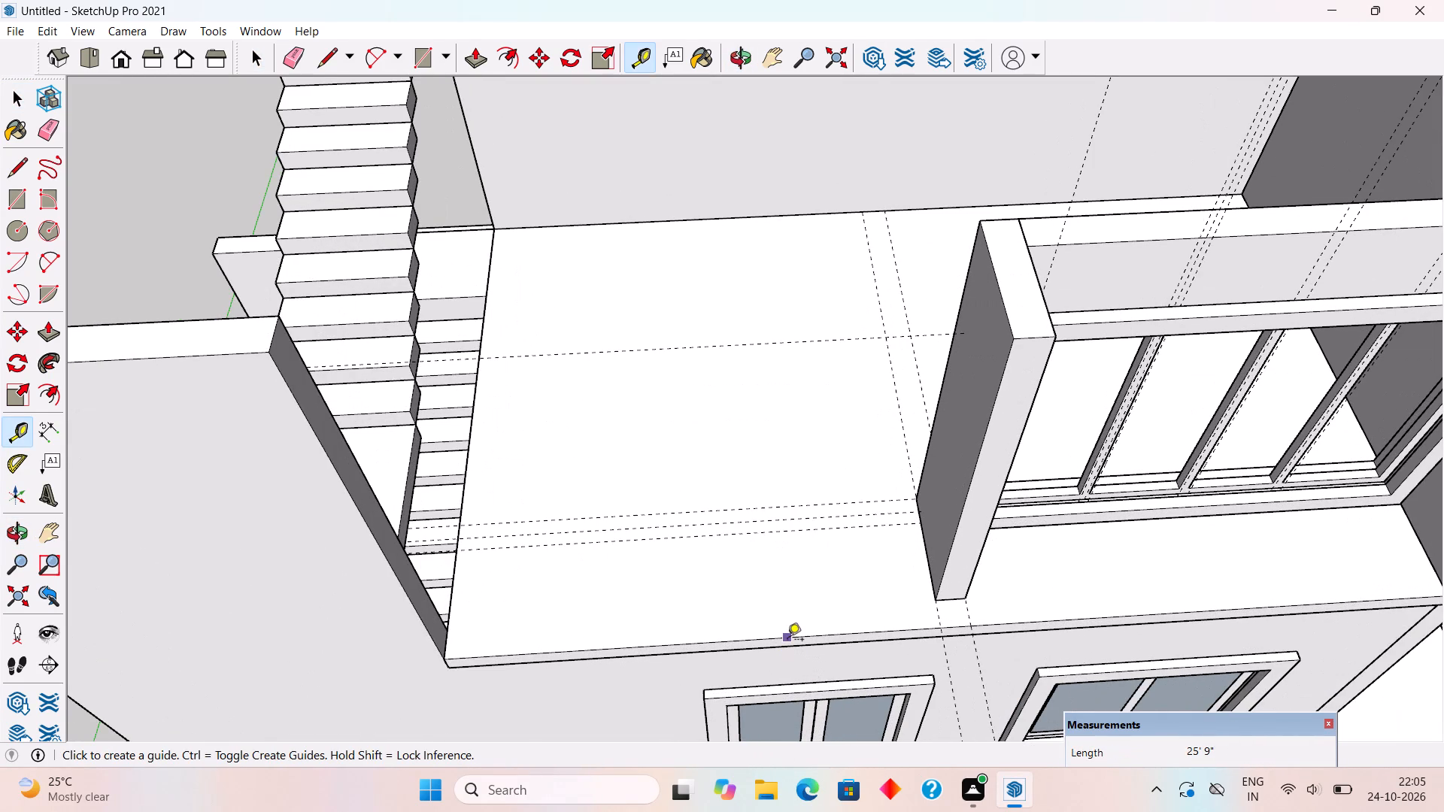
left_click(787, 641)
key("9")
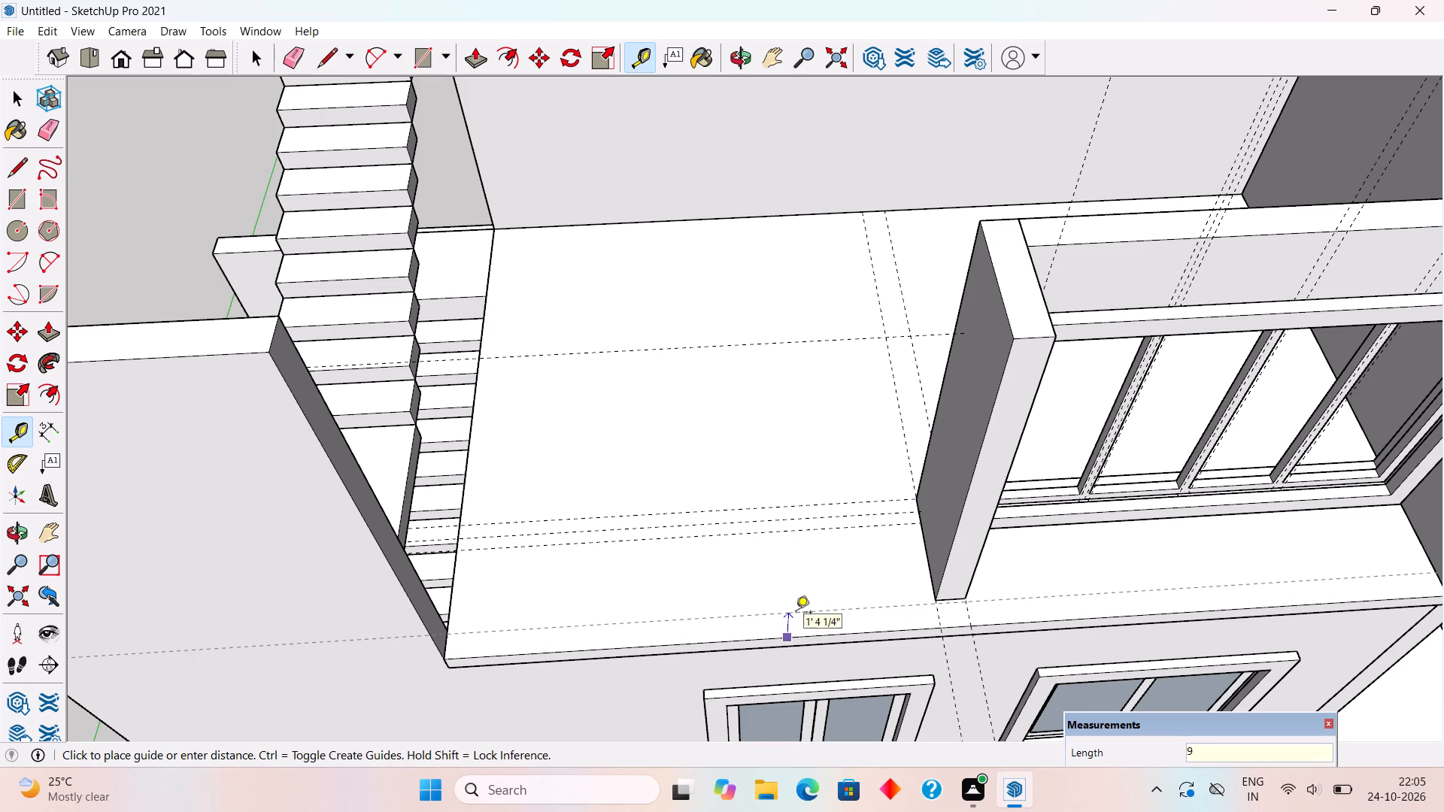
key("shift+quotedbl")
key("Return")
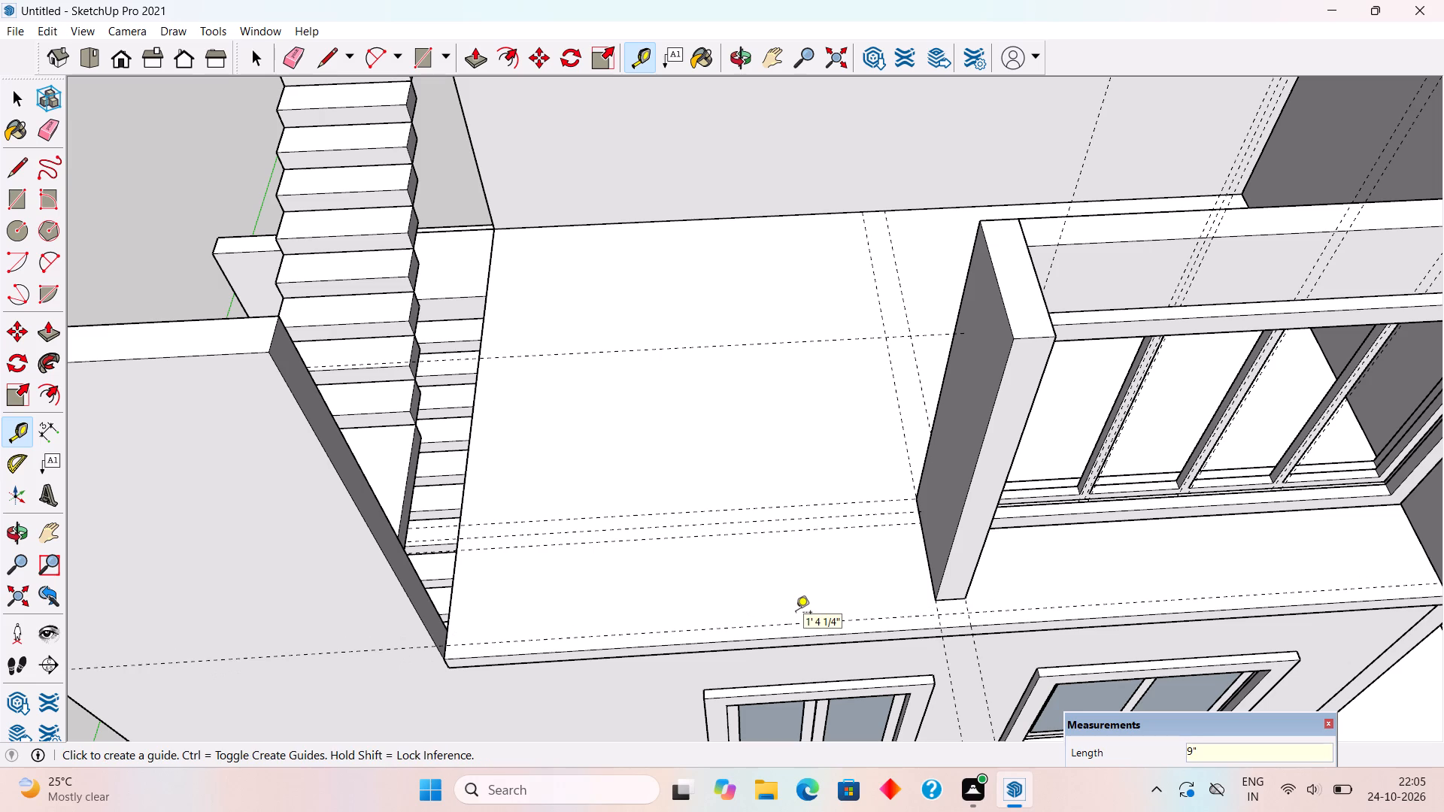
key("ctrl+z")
Place a guide parallel to the slab's front edge, 9" inward at the foot of the side wall.
middle_click_drag(887, 676, 995, 737)
scroll(1021, 606, "up", 6)
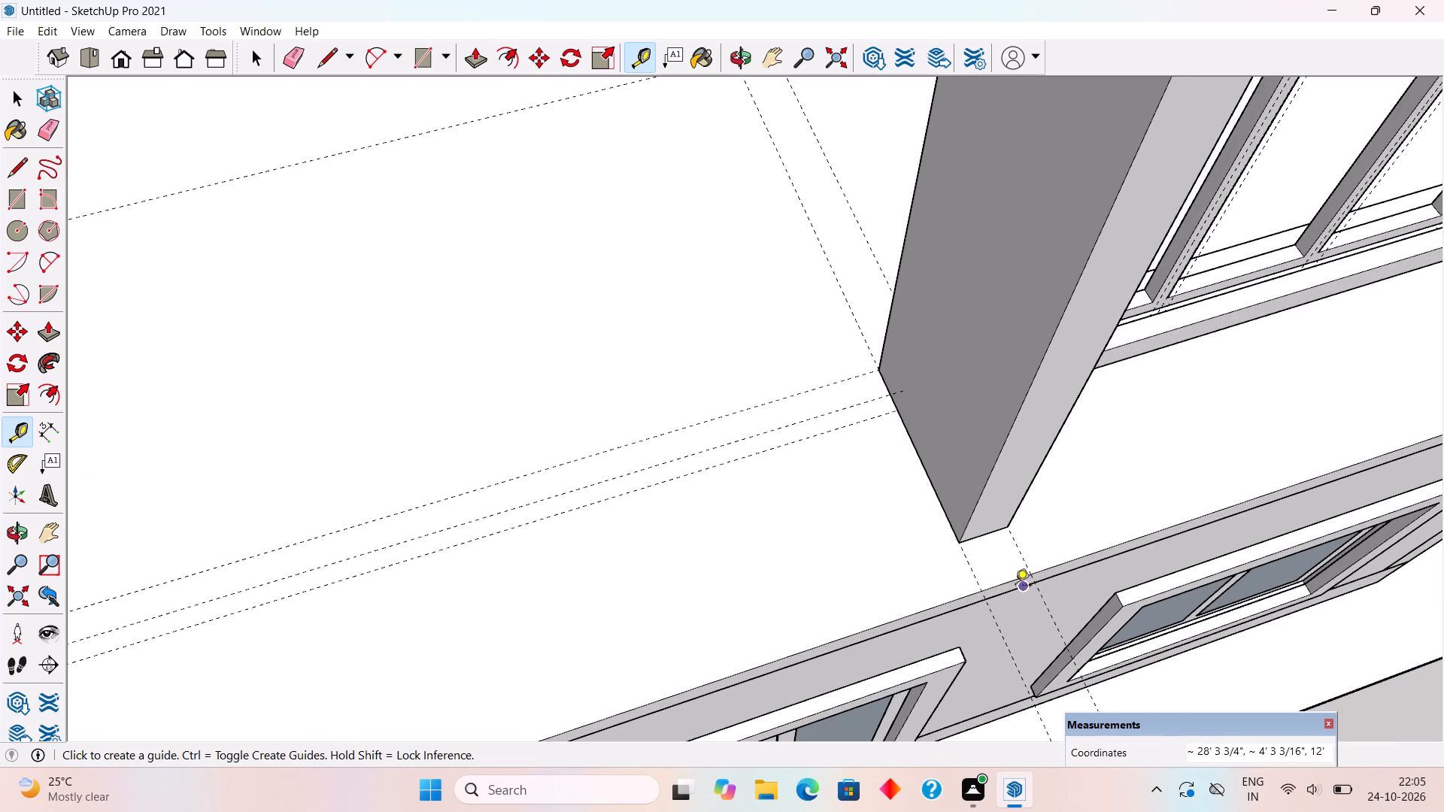
left_click(1015, 586)
left_click(987, 535)
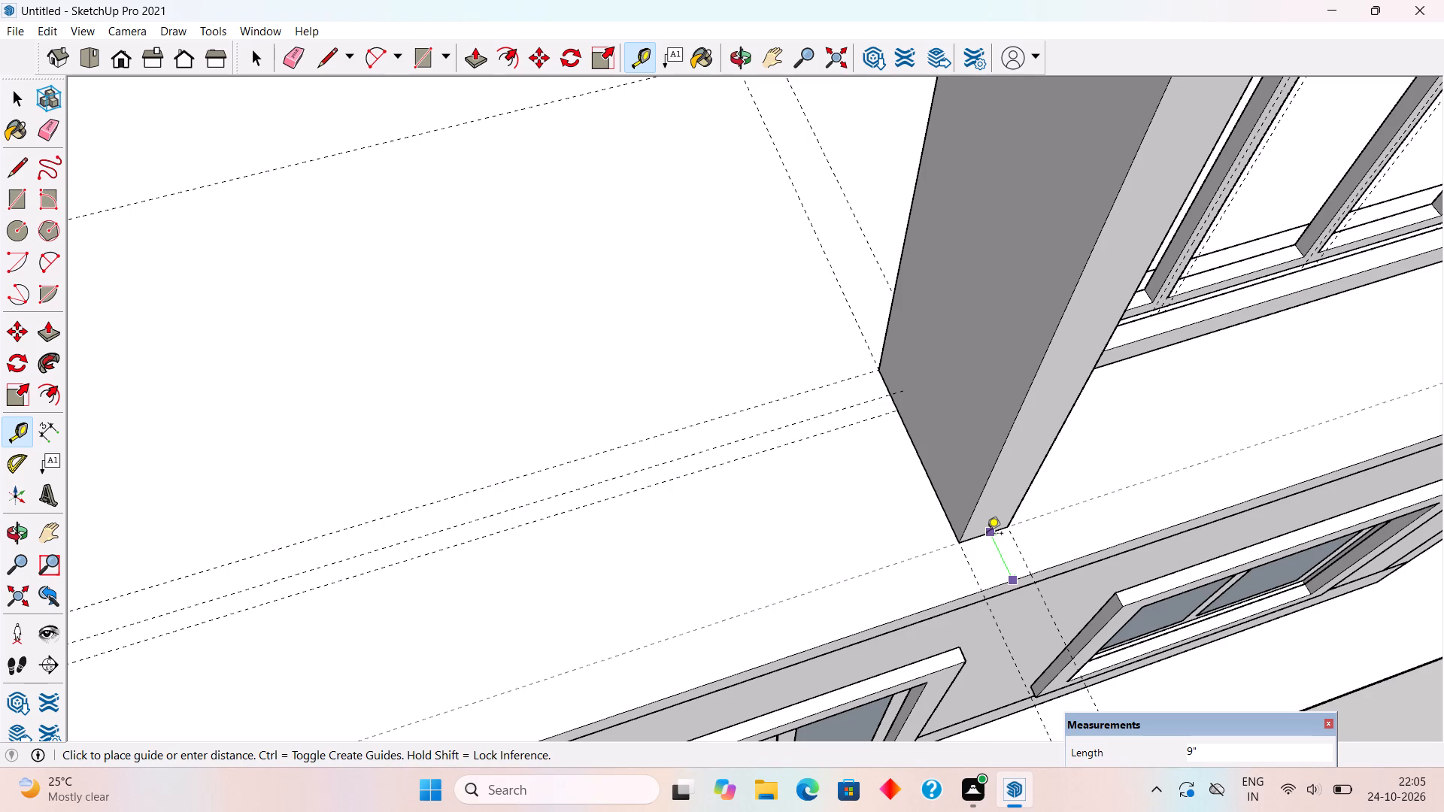
Draw a 12' 10 1/2" by 9" rectangle on the slab from the side wall's outer corner to the slab corner beside the stairs.
key("p")
key("r")
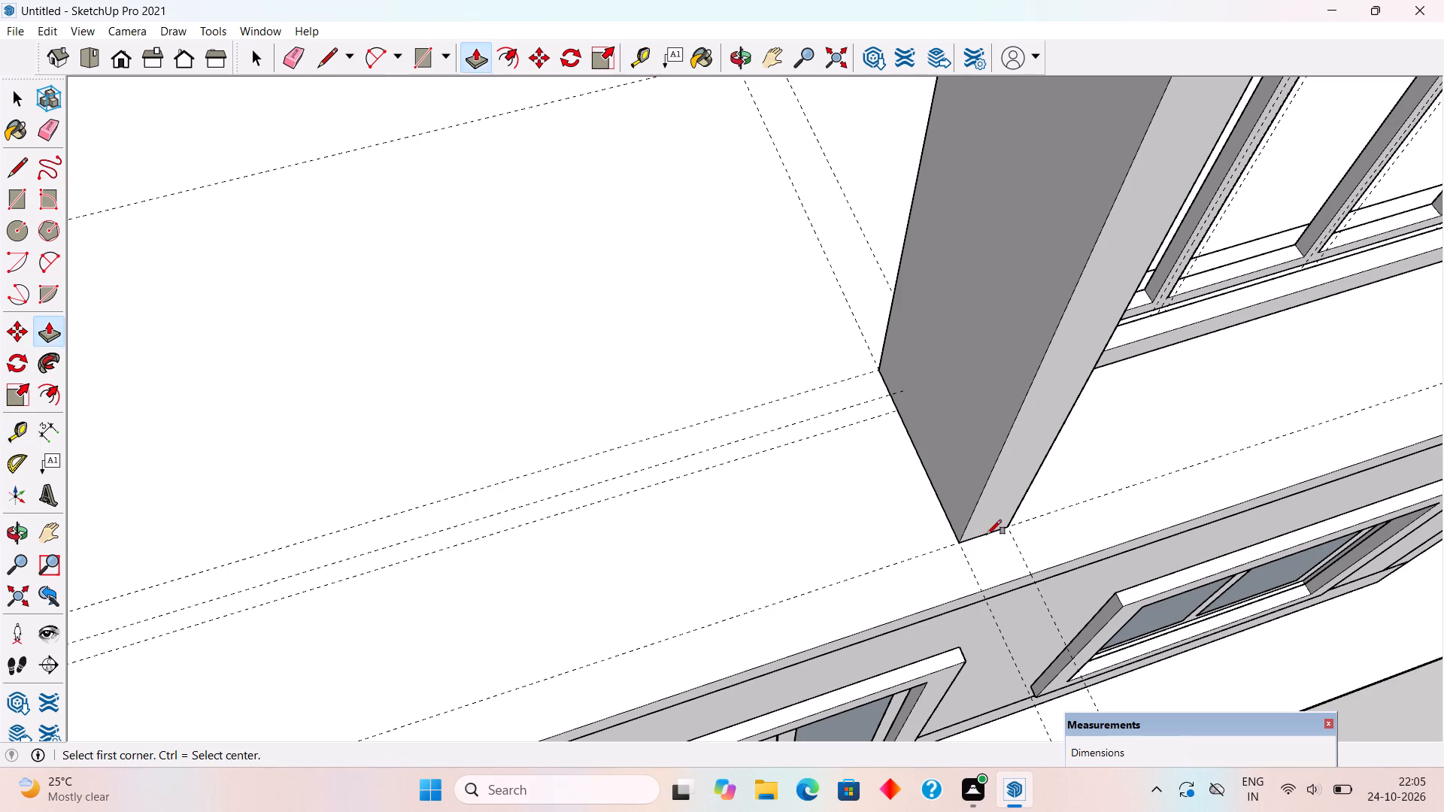
left_click(1006, 532)
scroll(948, 565, "down", 3)
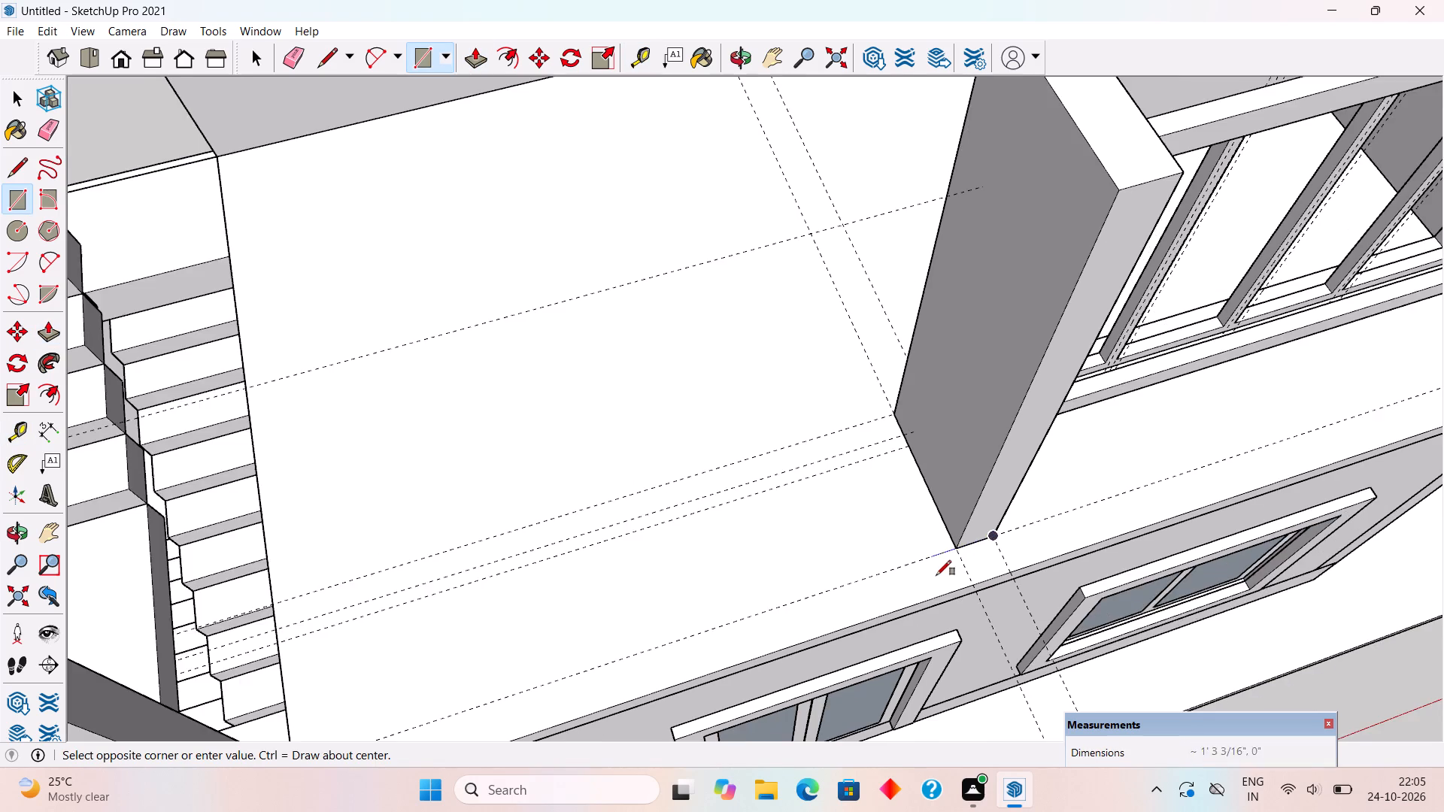
scroll(936, 575, "down", 5)
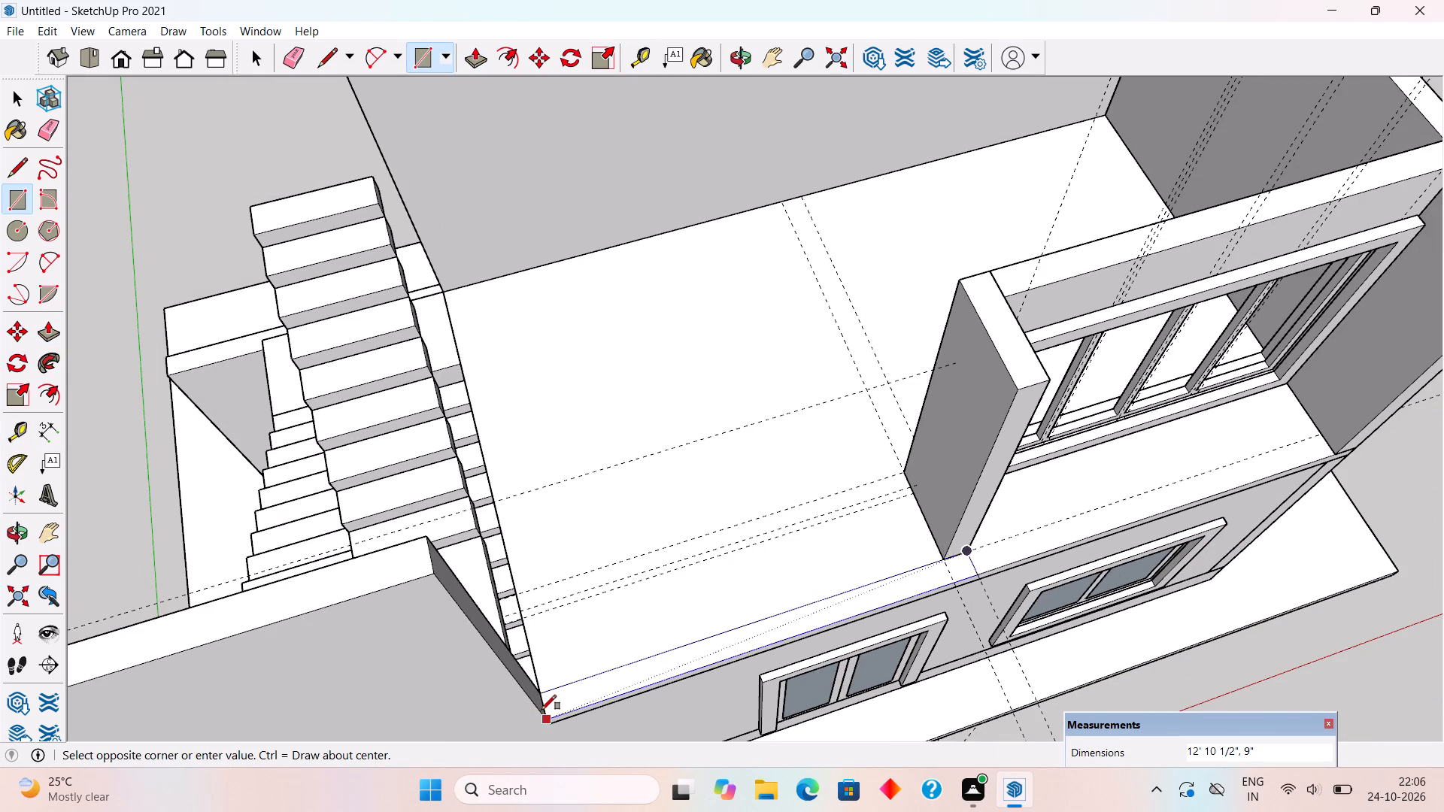
left_click(546, 711)
Extrude the 9" floor strip upward to the top of the adjoining side wall.
key("p")
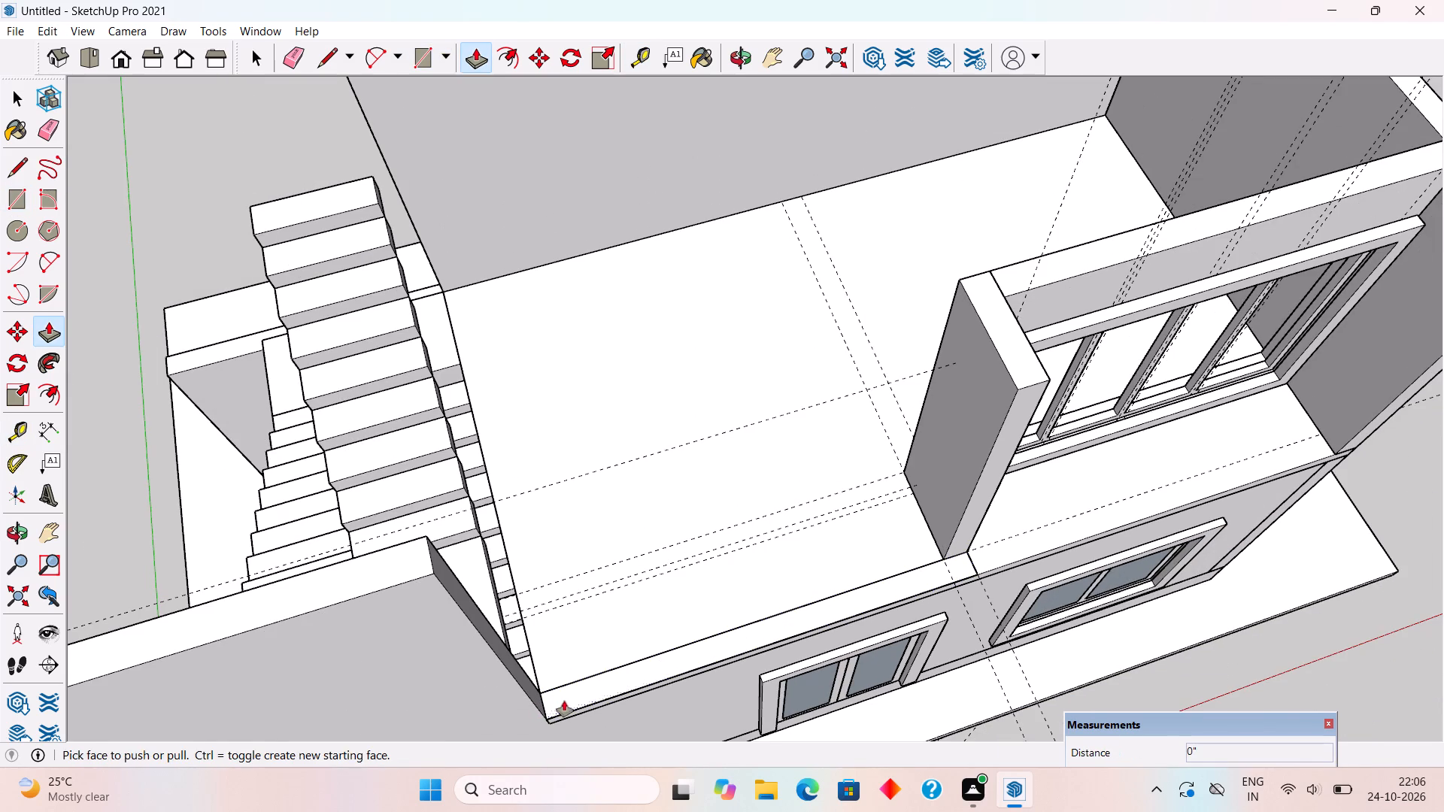
left_click(564, 700)
left_click(948, 568)
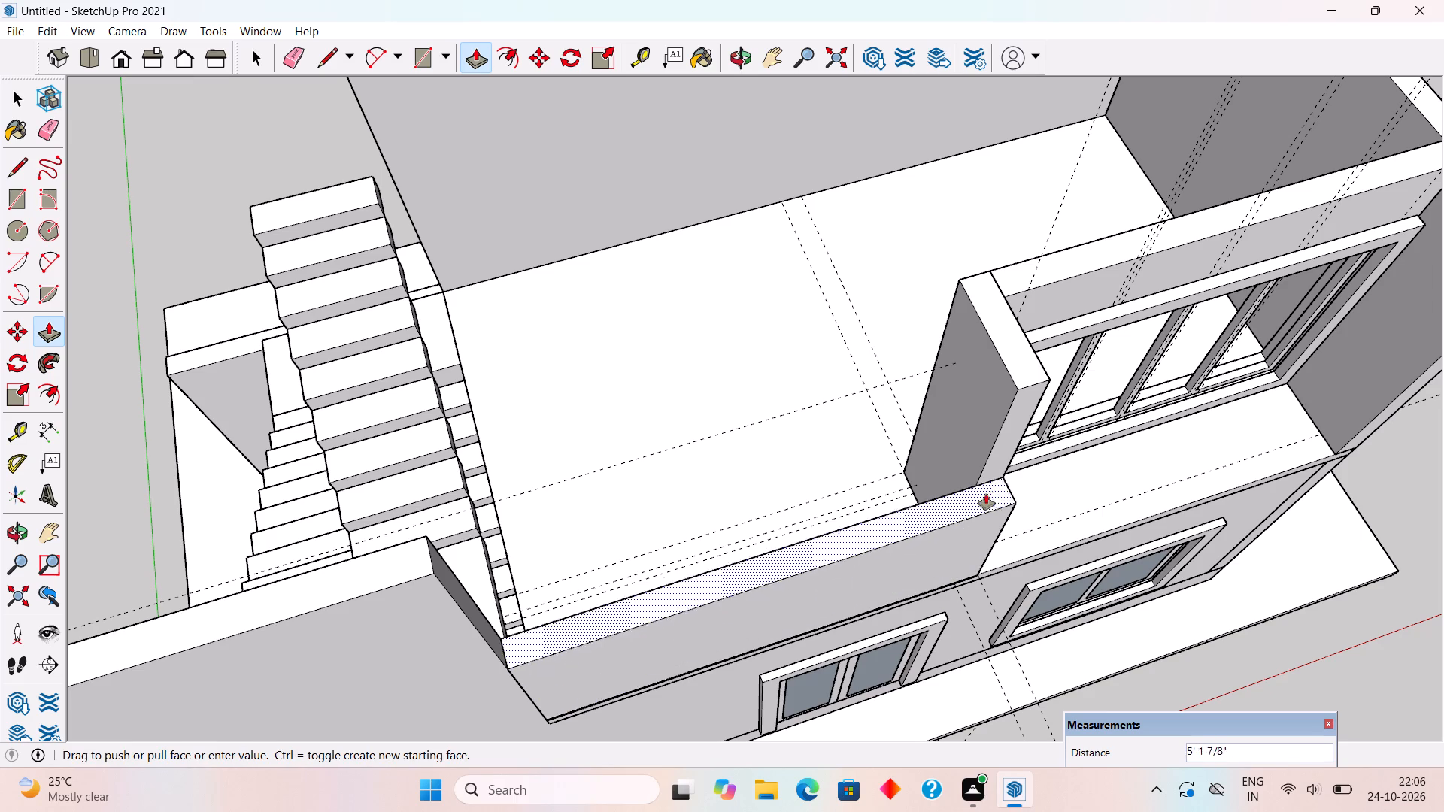
middle_click_drag(1015, 403, 647, 431)
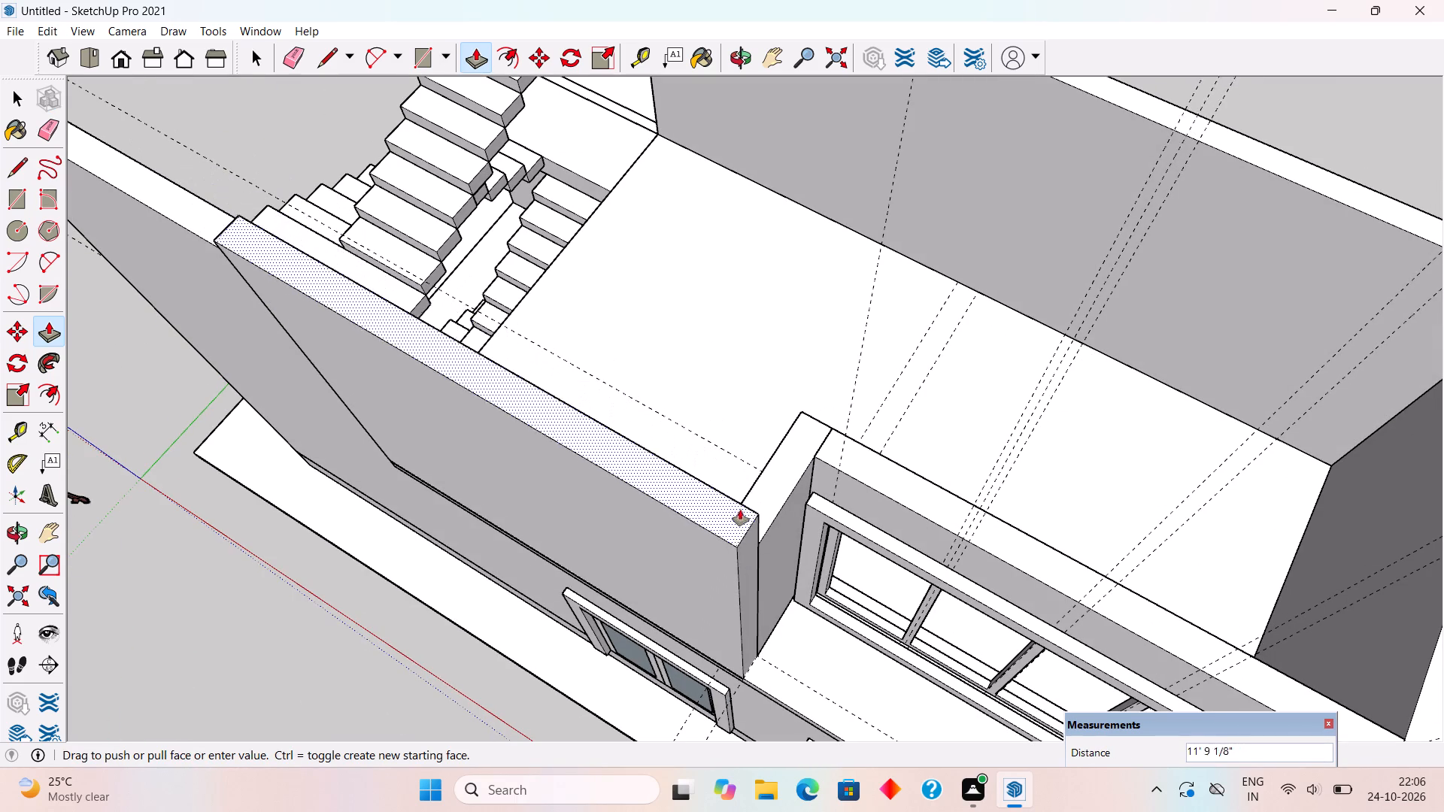
left_click(768, 533)
Select all connected geometry of the new front wall and make it a group.
key("space")
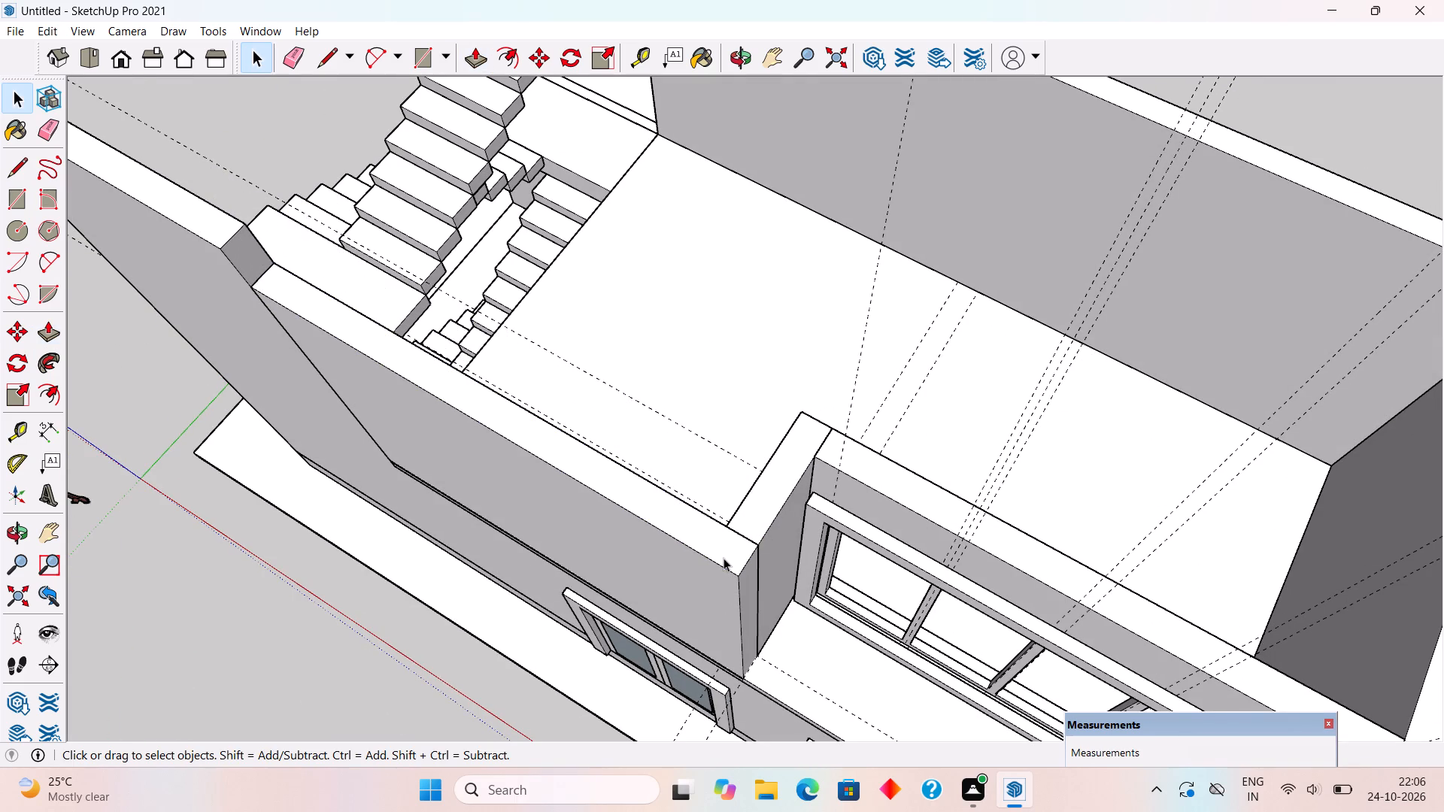
triple_click(724, 558)
right_click(724, 558)
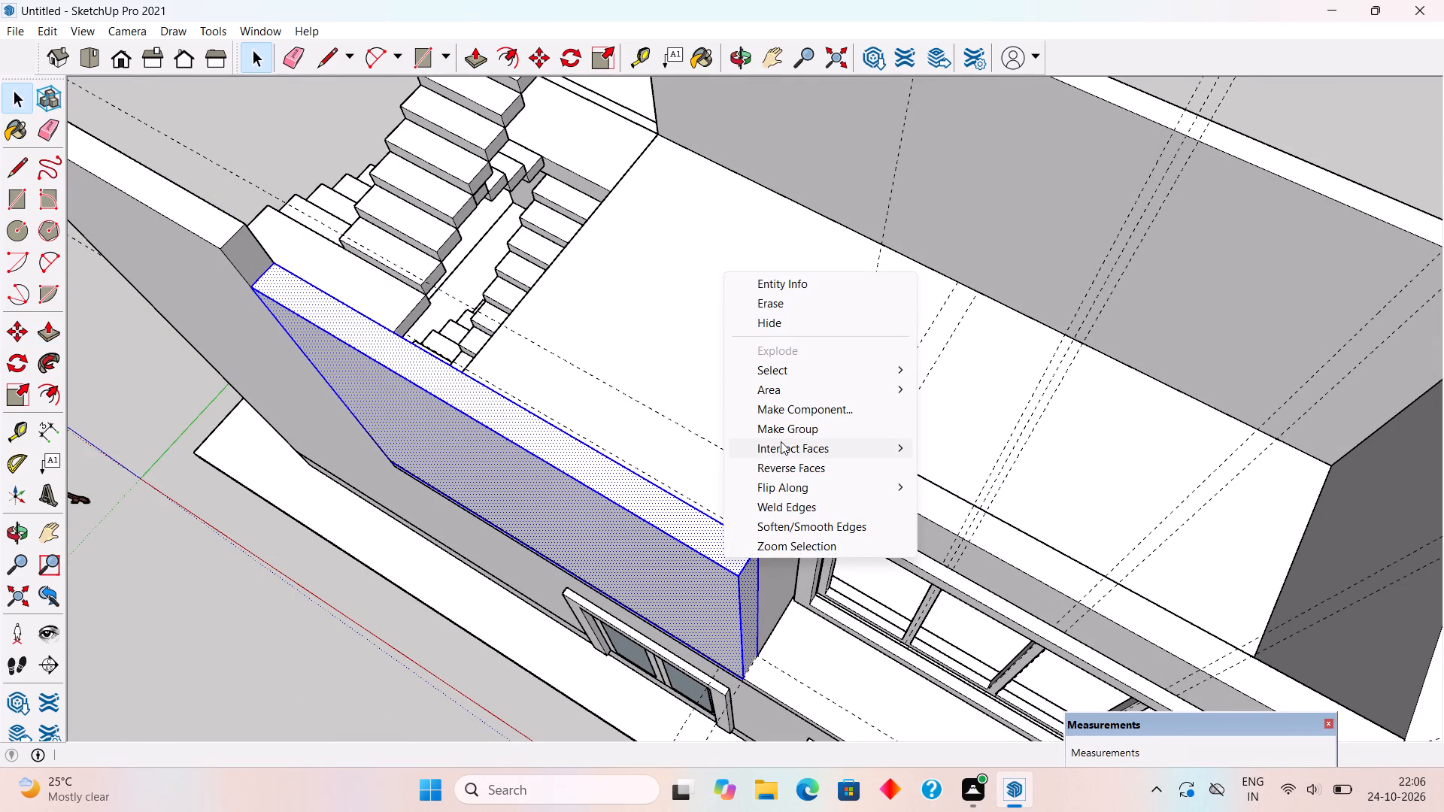
left_click(781, 441)
left_click(788, 432)
scroll(788, 432, "down", 3)
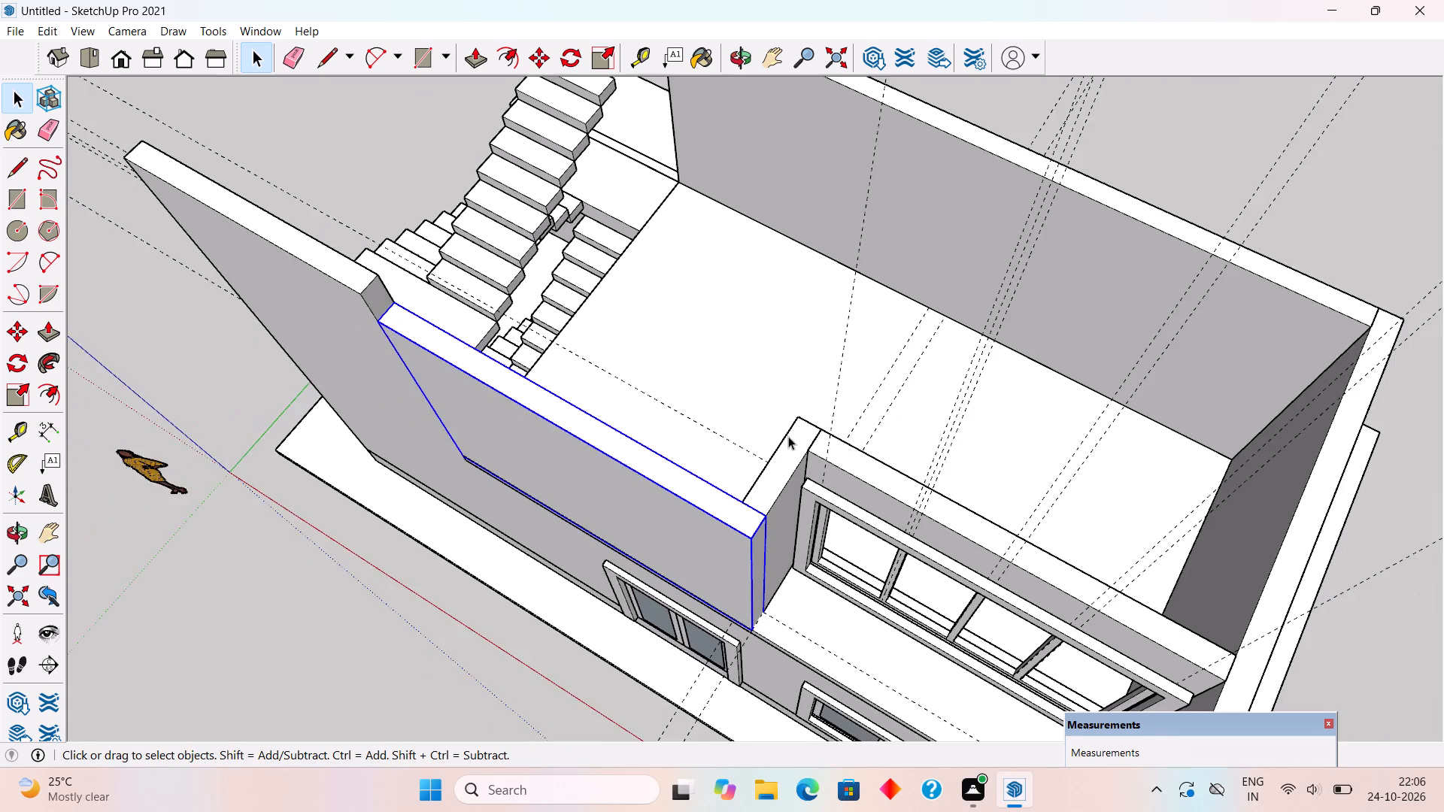
scroll(788, 436, "down", 3)
left_click(555, 632)
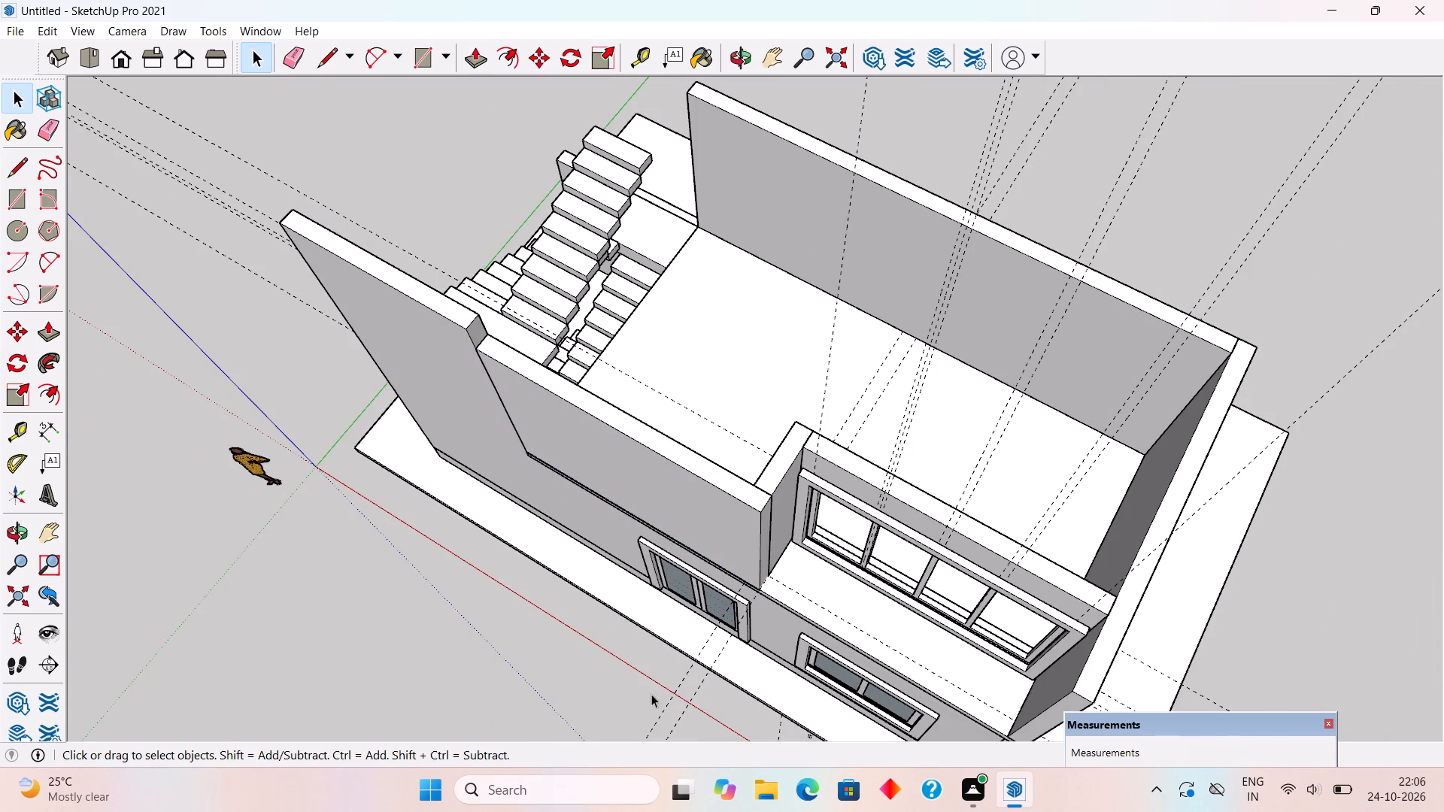
Place a vertical guide at the midpoint of the new front wall, 6' 5 1/4" from its window-side edge.
scroll(702, 657, "down", 5)
middle_click_drag(622, 617, 993, 444)
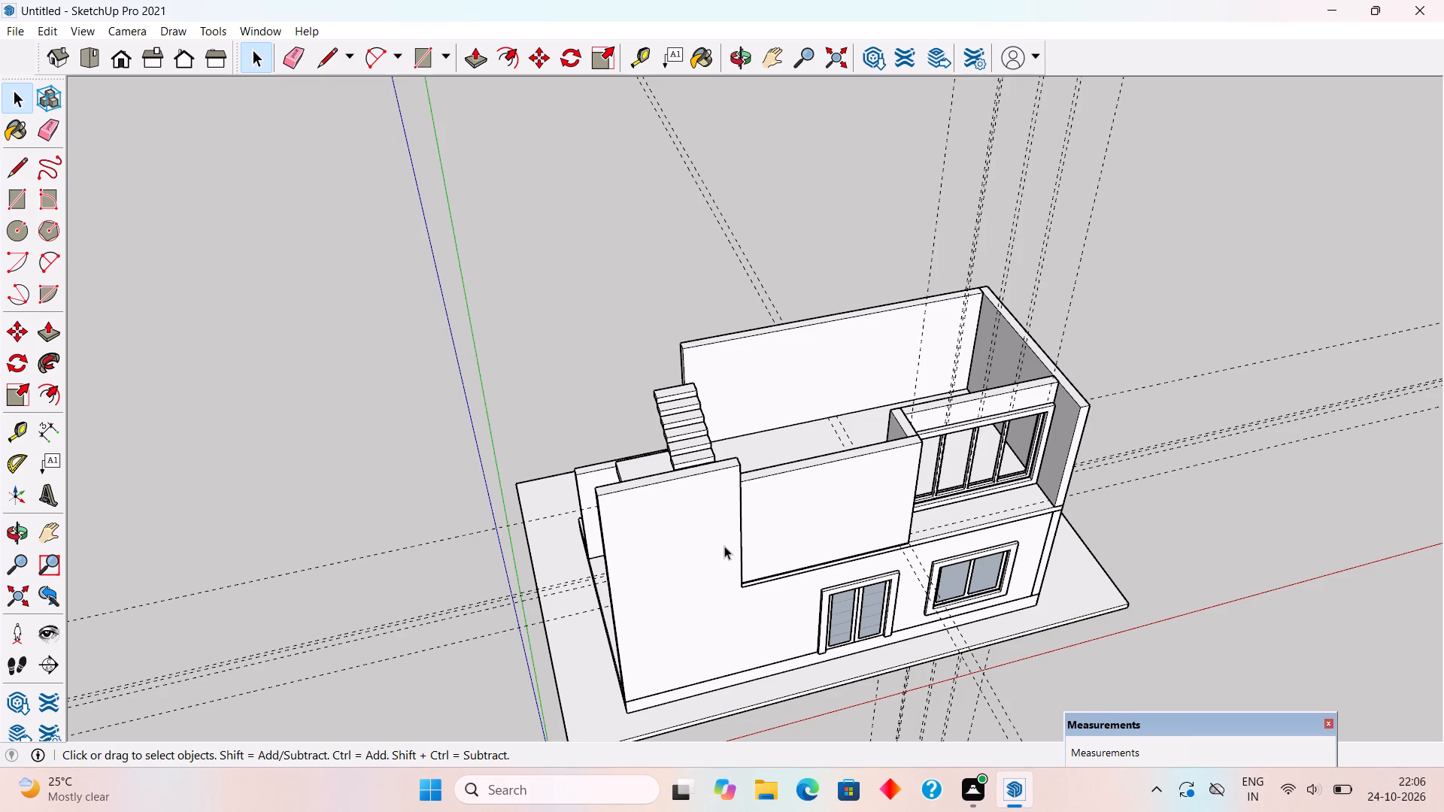
scroll(724, 546, "down", 7)
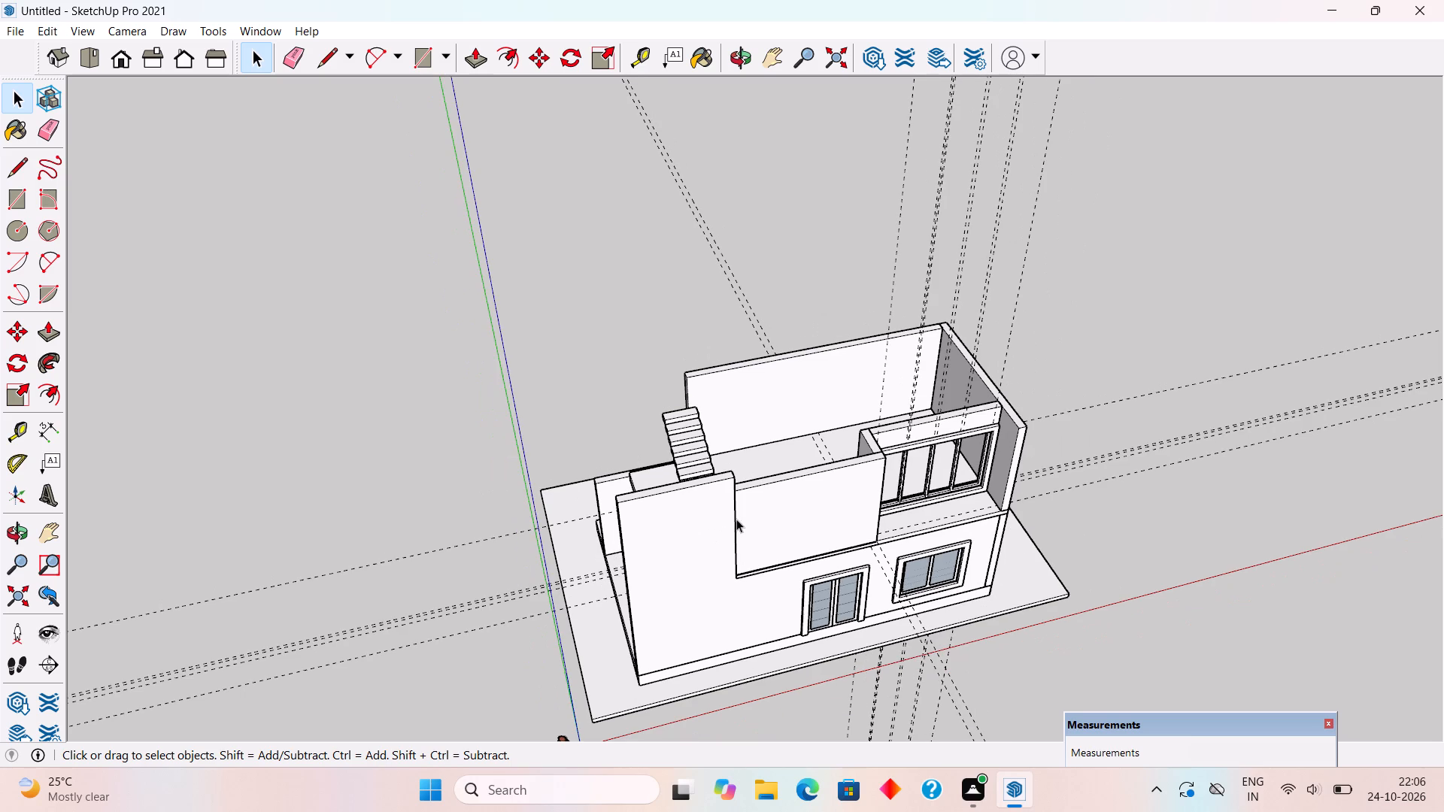
scroll(736, 519, "down", 3)
middle_click_drag(732, 506, 699, 350)
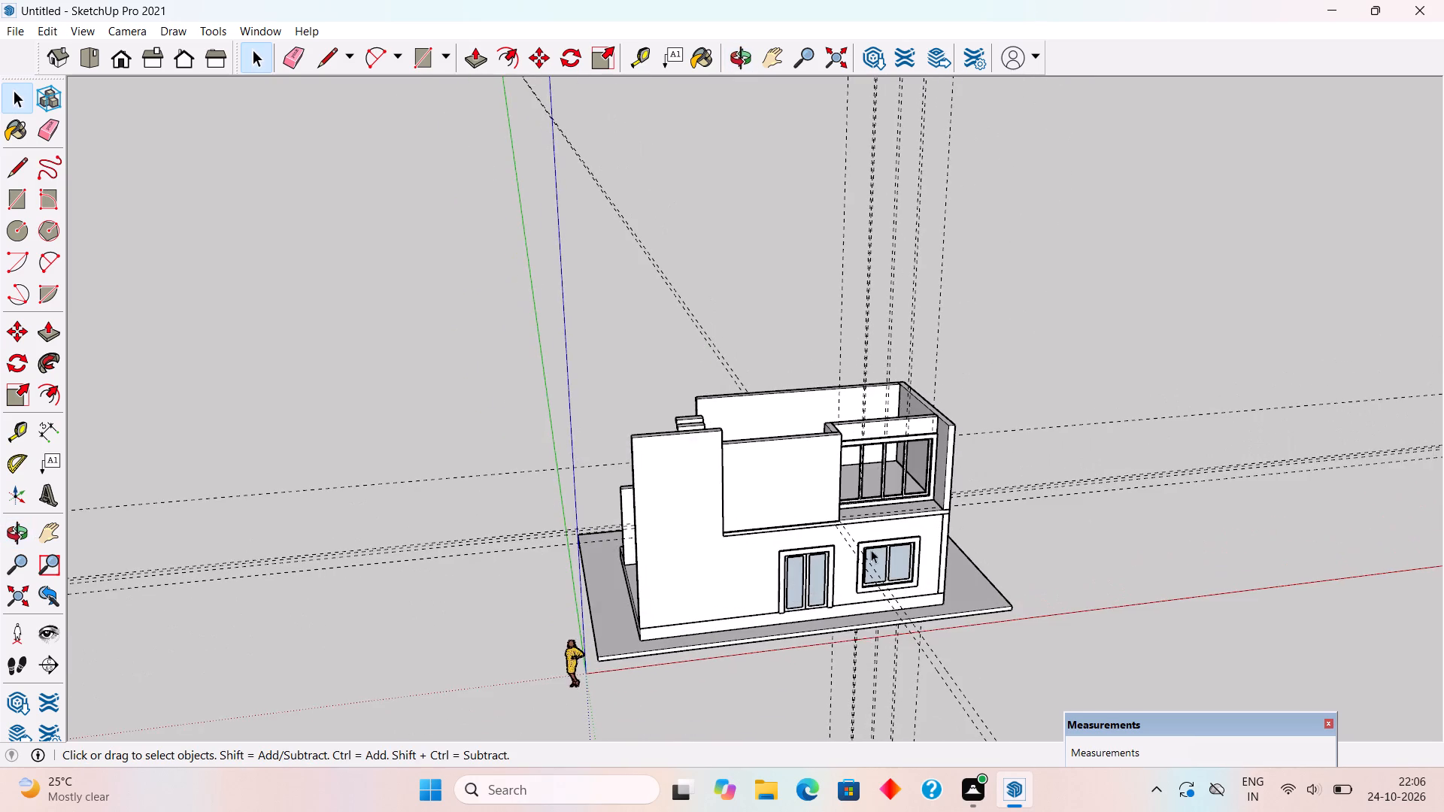
scroll(875, 553, "up", 2)
middle_click_drag(852, 507, 788, 462)
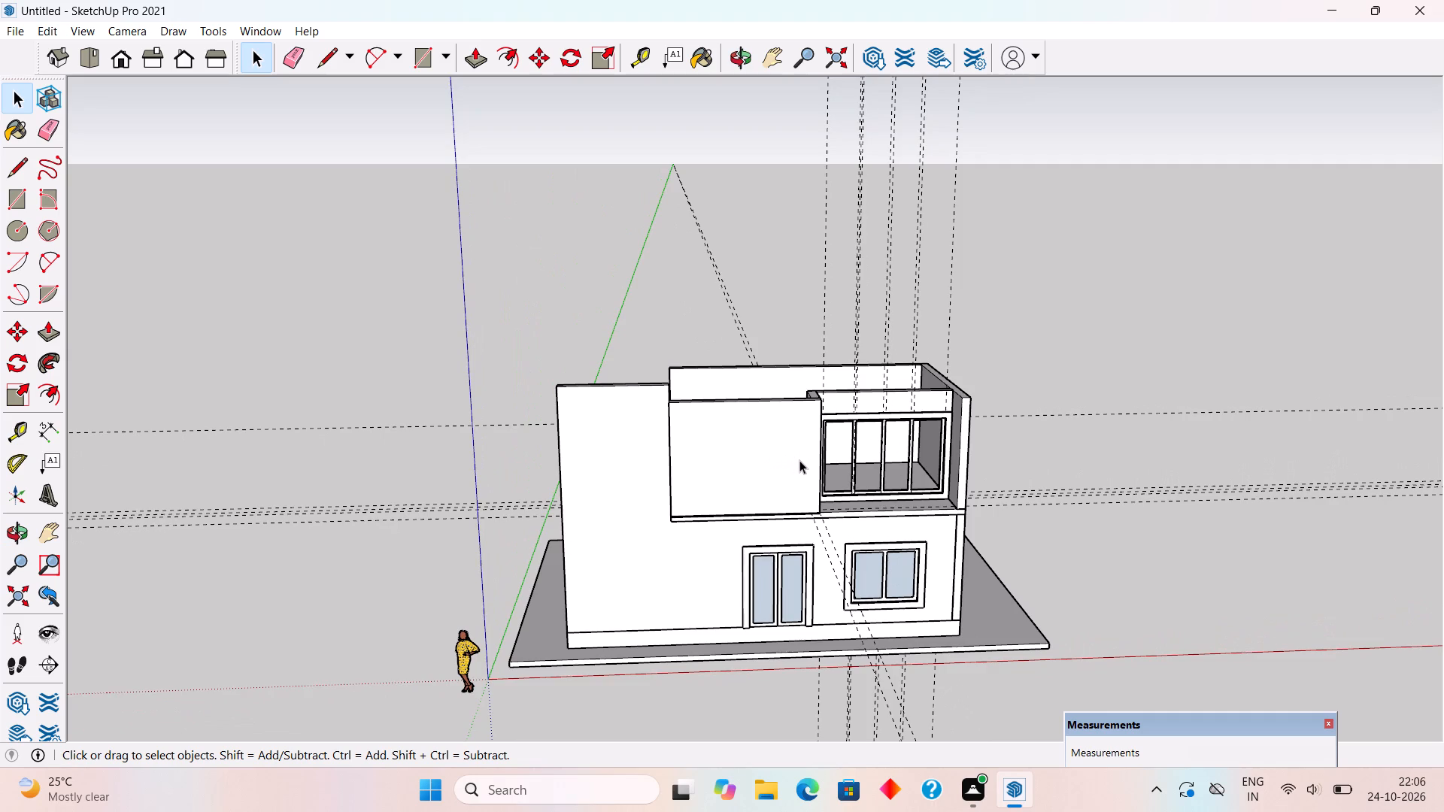
scroll(830, 451, "up", 9)
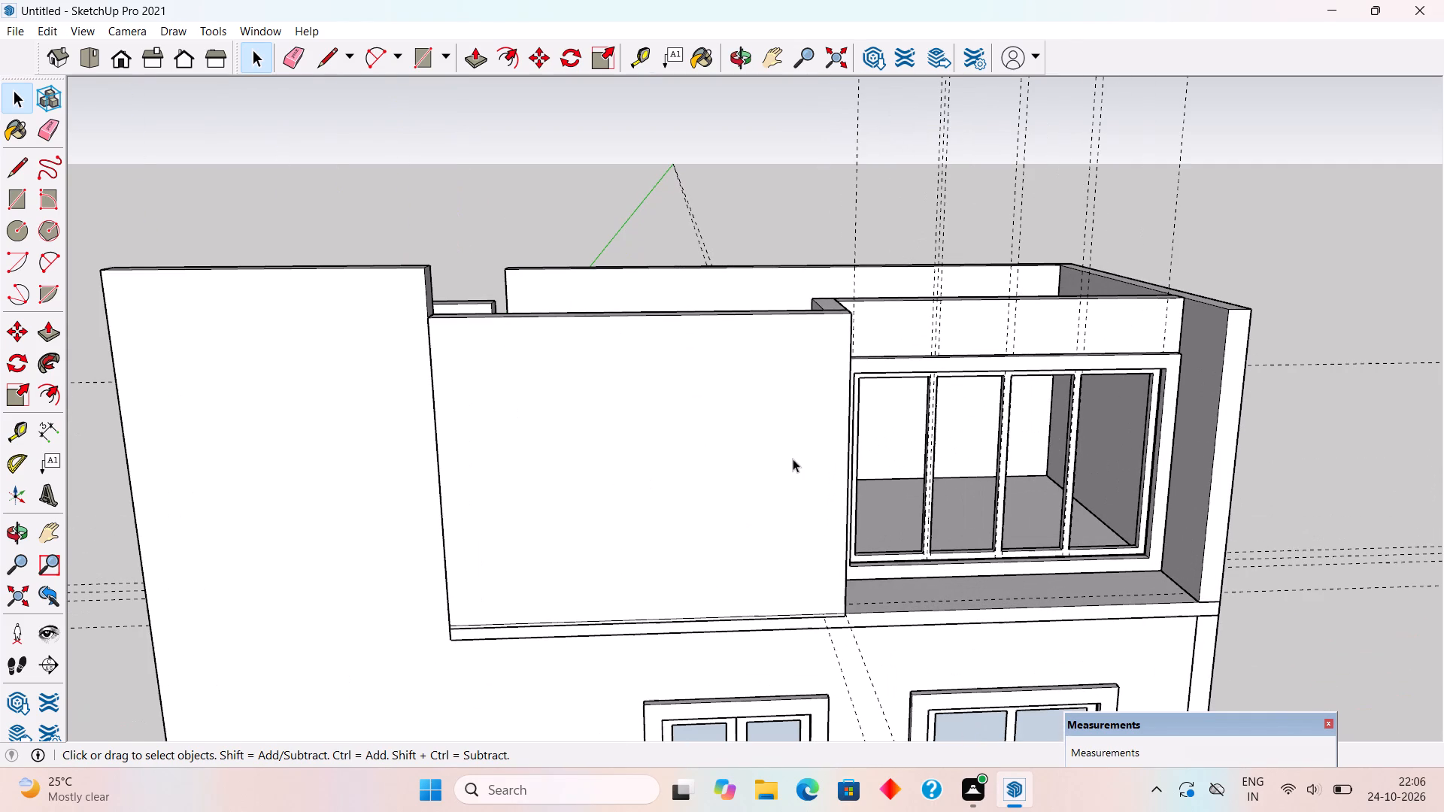
key("t")
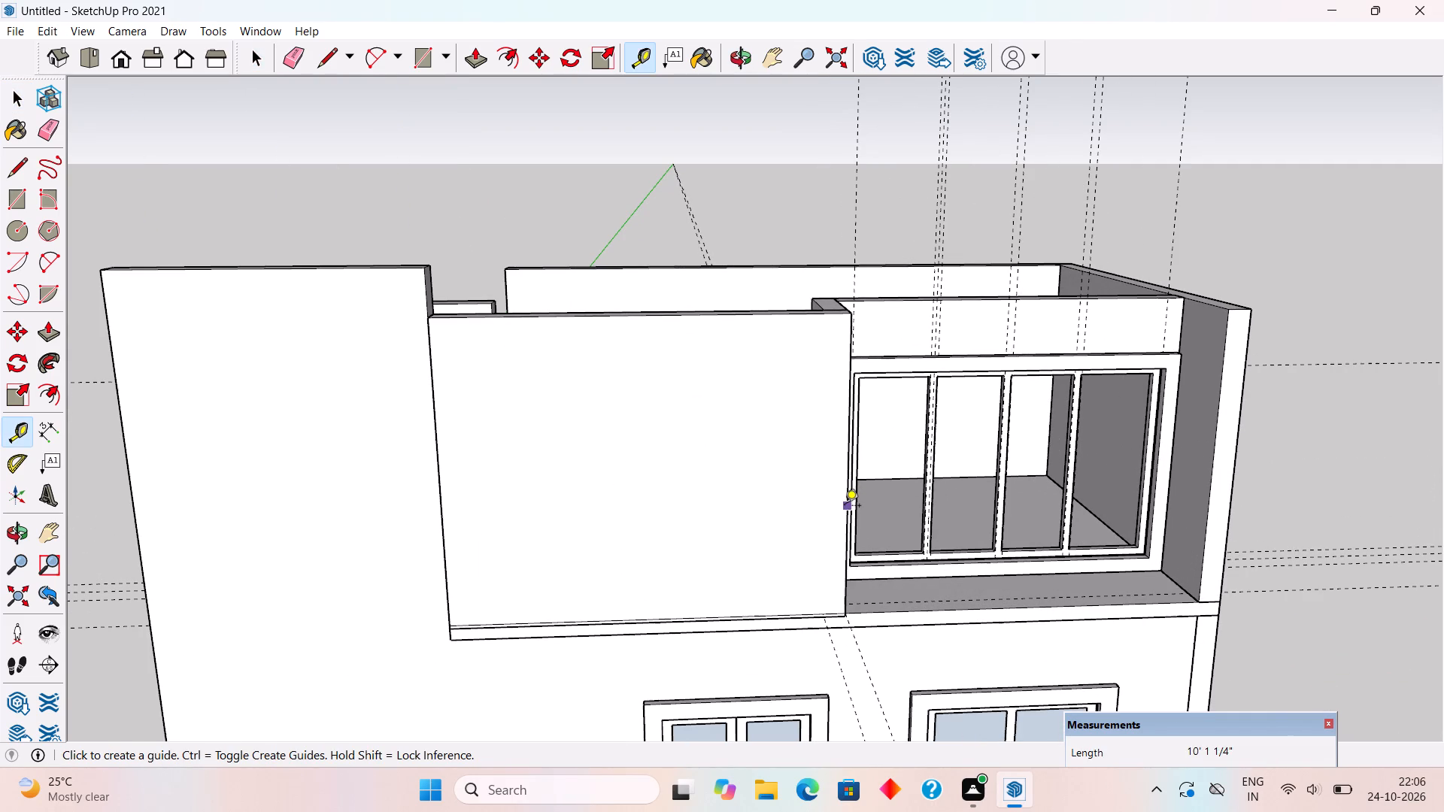
left_click(845, 507)
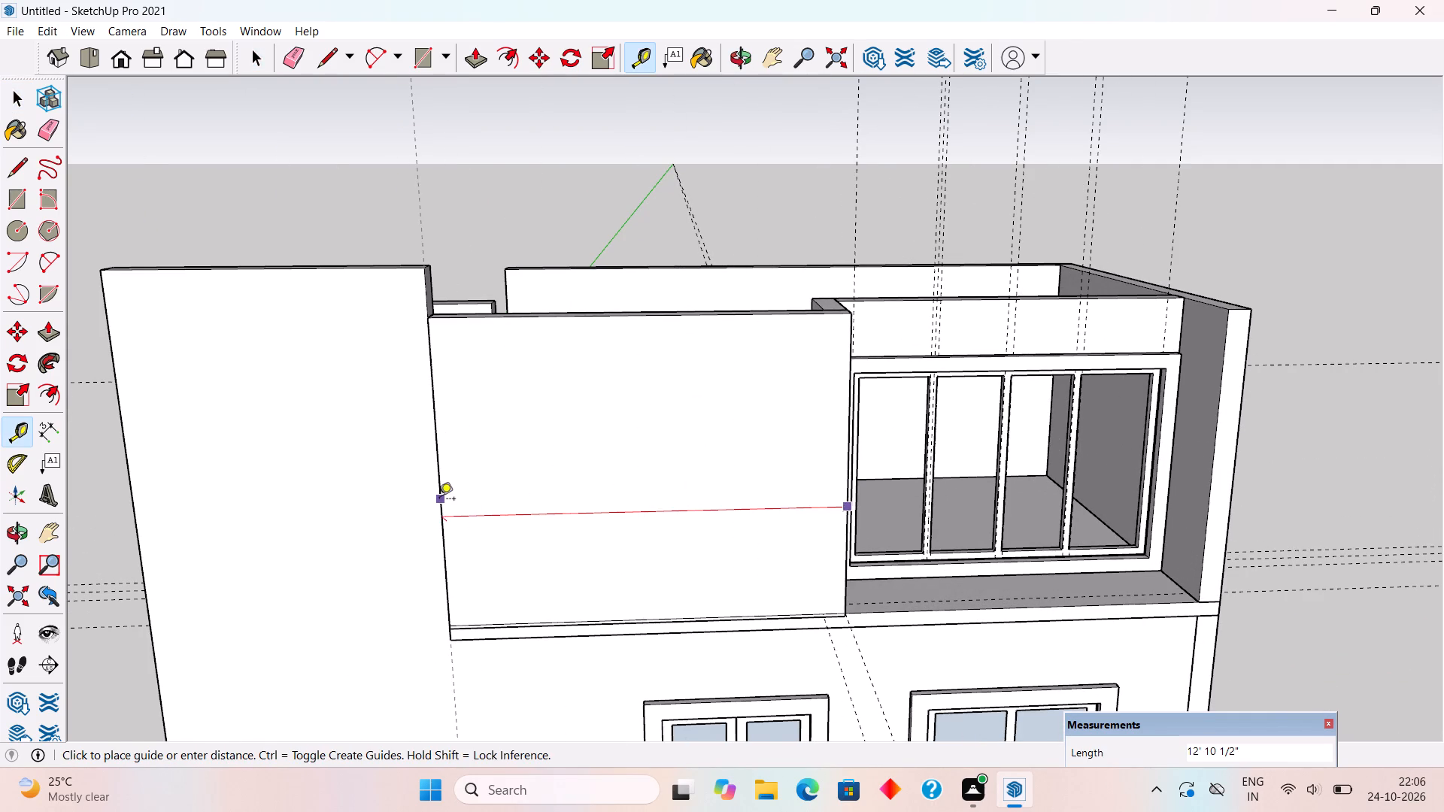
left_click(636, 318)
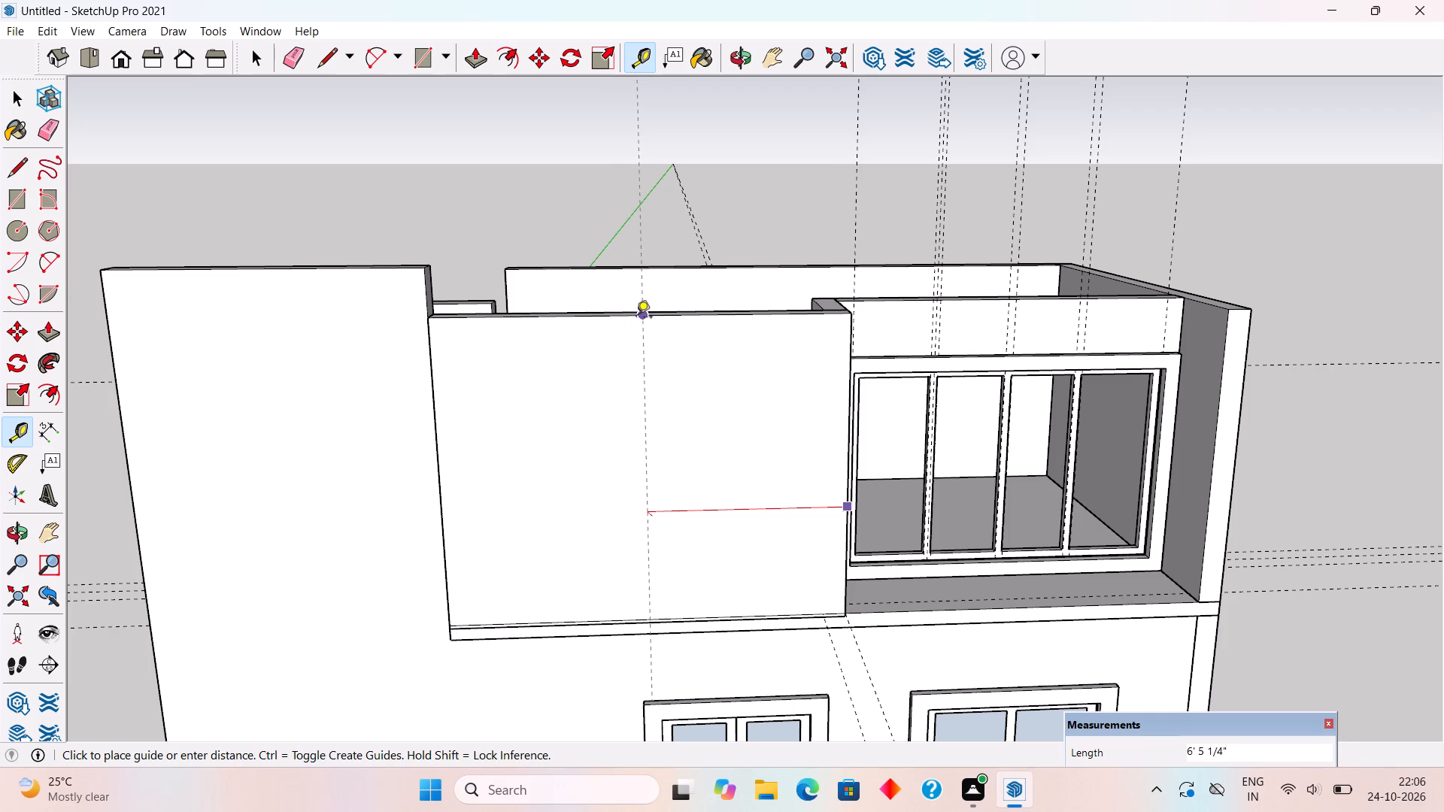
Place vertical guides 1.5' to each side of the front wall's centre guide.
left_click(649, 484)
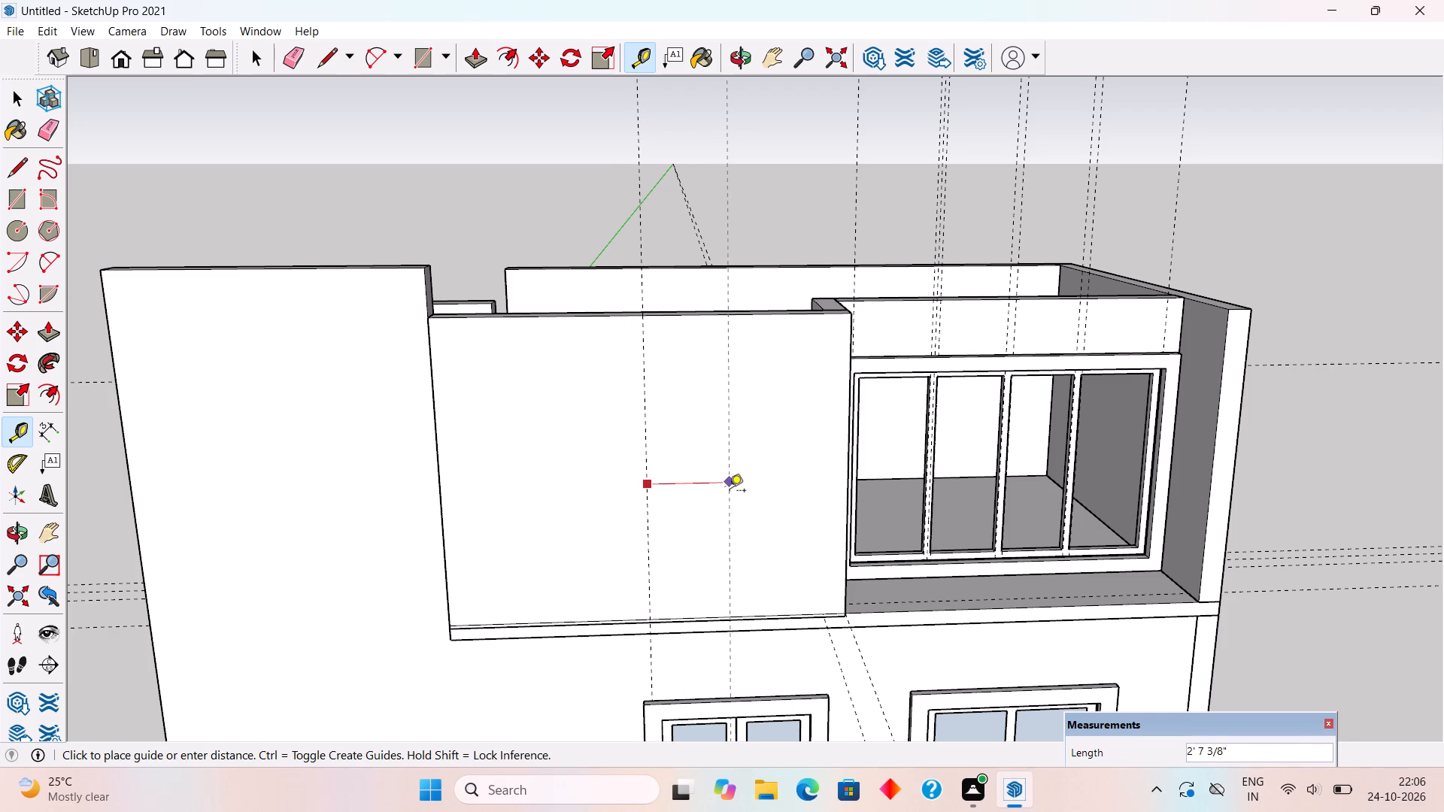
type("1.5'")
key("Return")
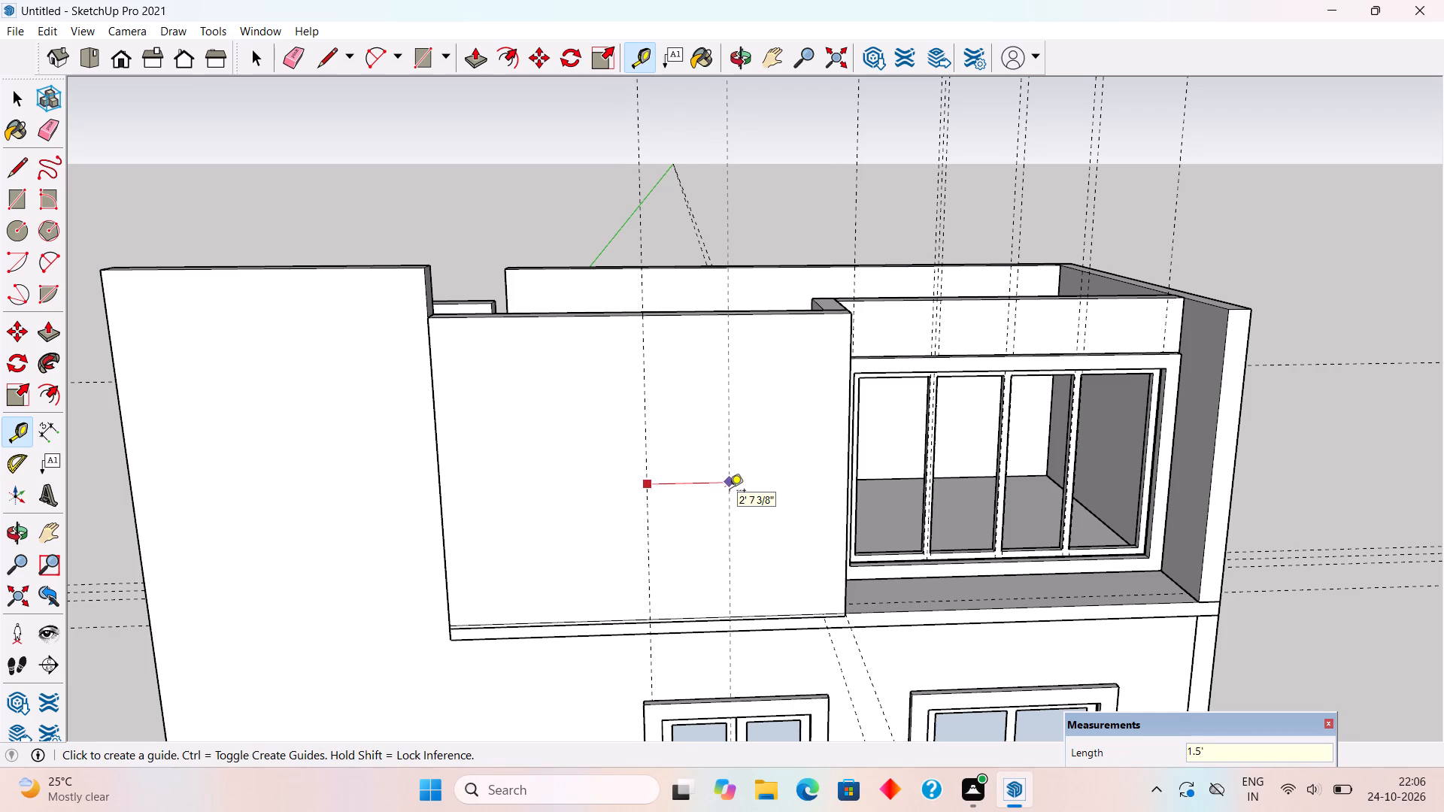
left_click(650, 476)
type("1.5'")
key("Return")
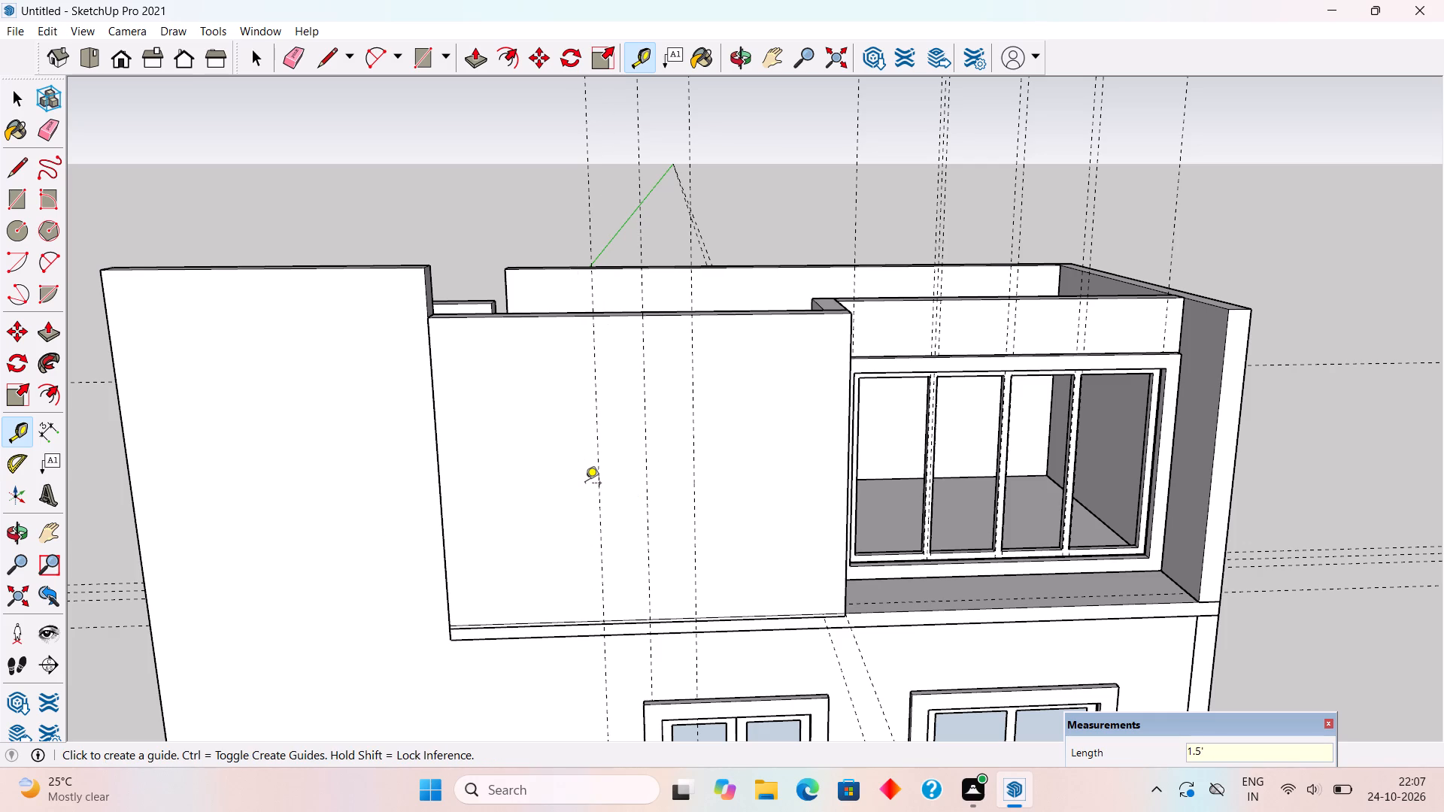
Place another vertical guide 6" beyond the window-side 1.5' guide on the front wall.
scroll(585, 484, "down", 3)
scroll(617, 546, "down", 5)
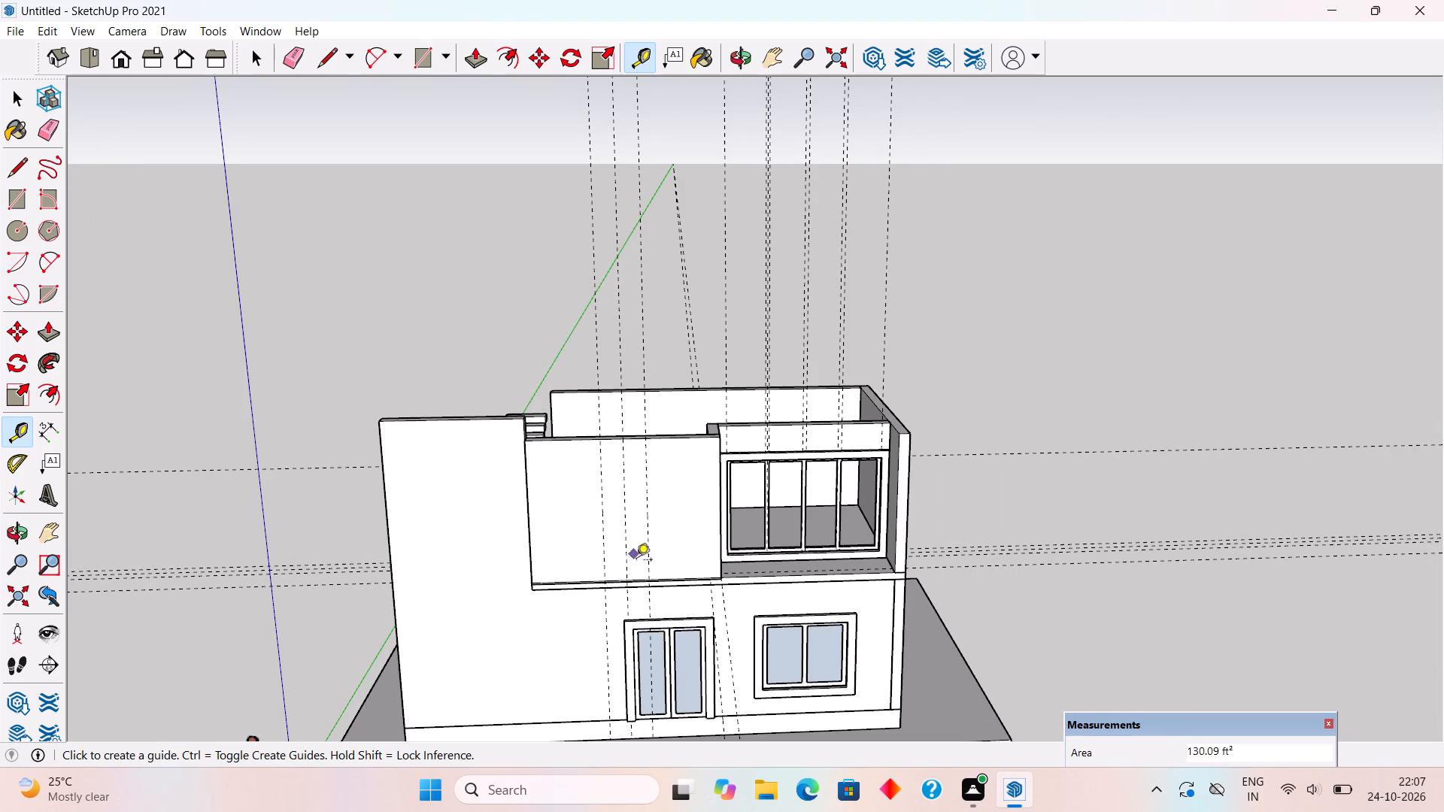
left_click(648, 520)
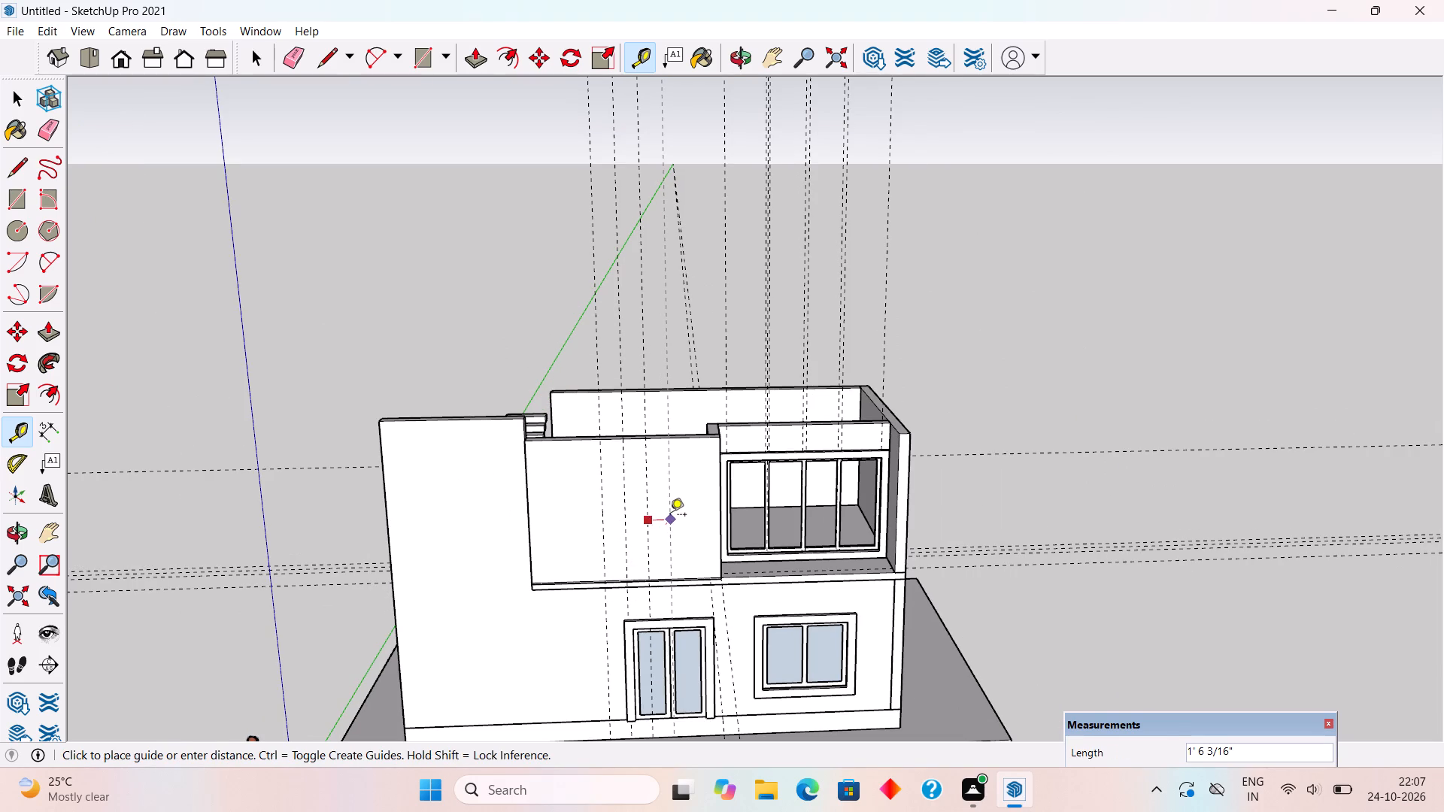
key("5")
key("BackSpace")
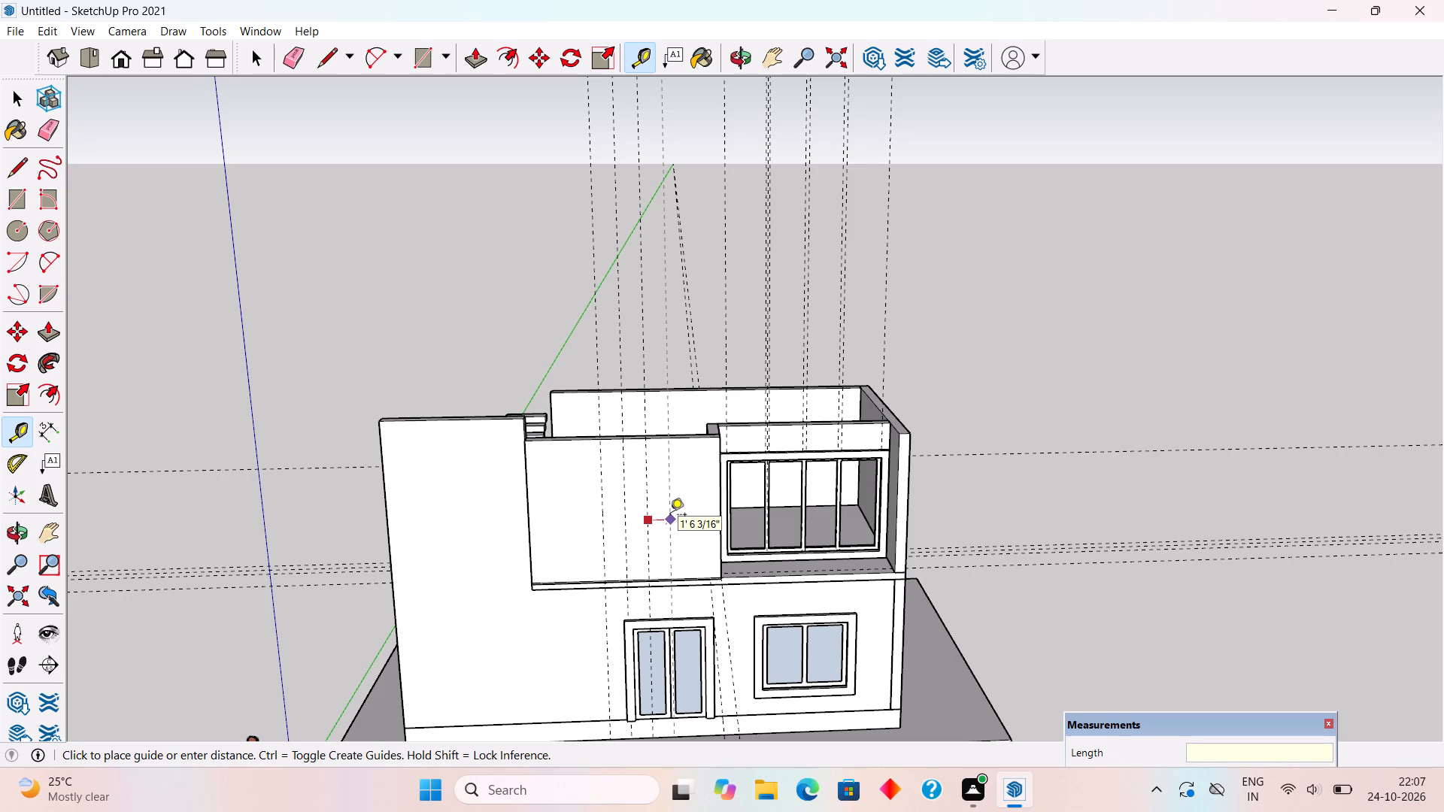
key("6")
key("shift+quotedbl")
key("Return")
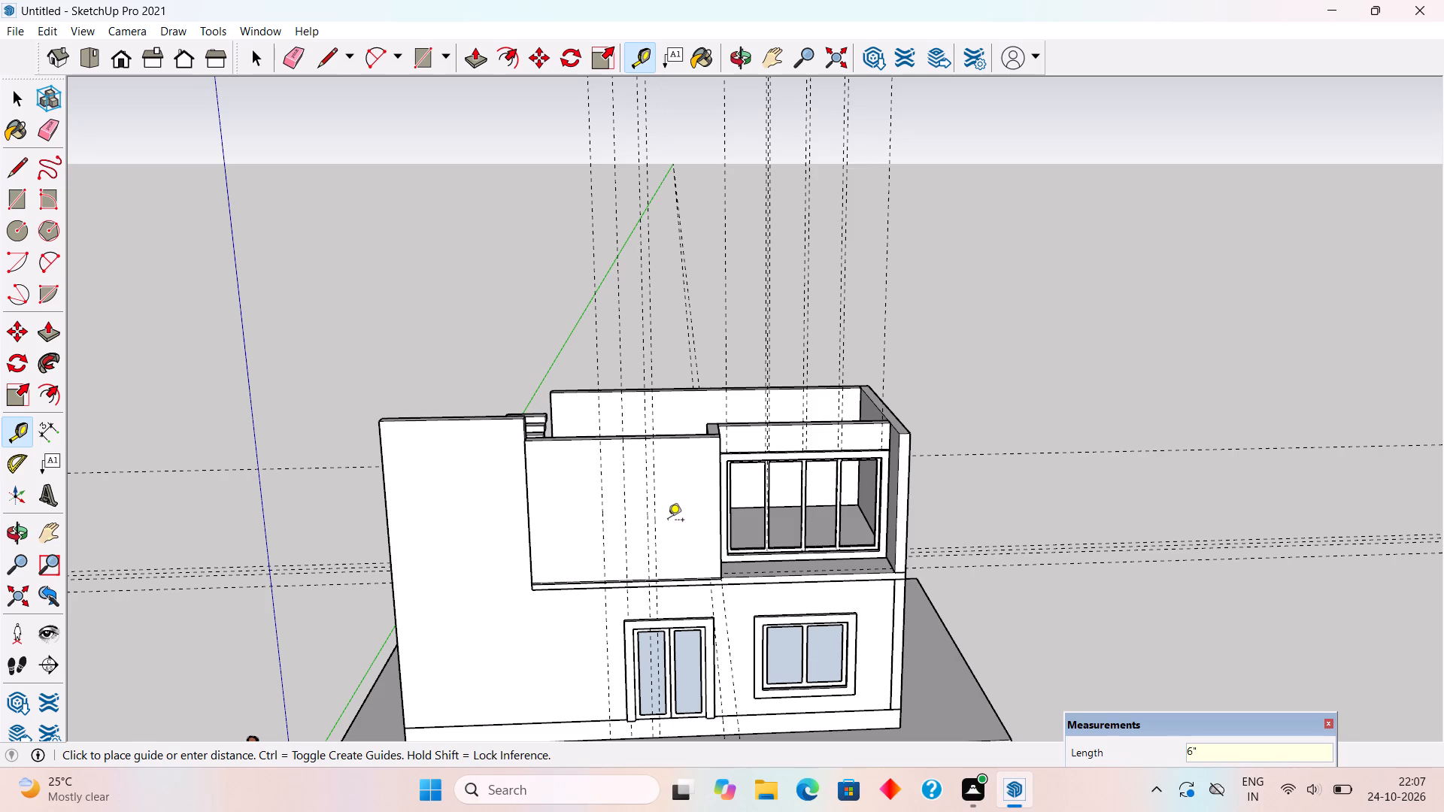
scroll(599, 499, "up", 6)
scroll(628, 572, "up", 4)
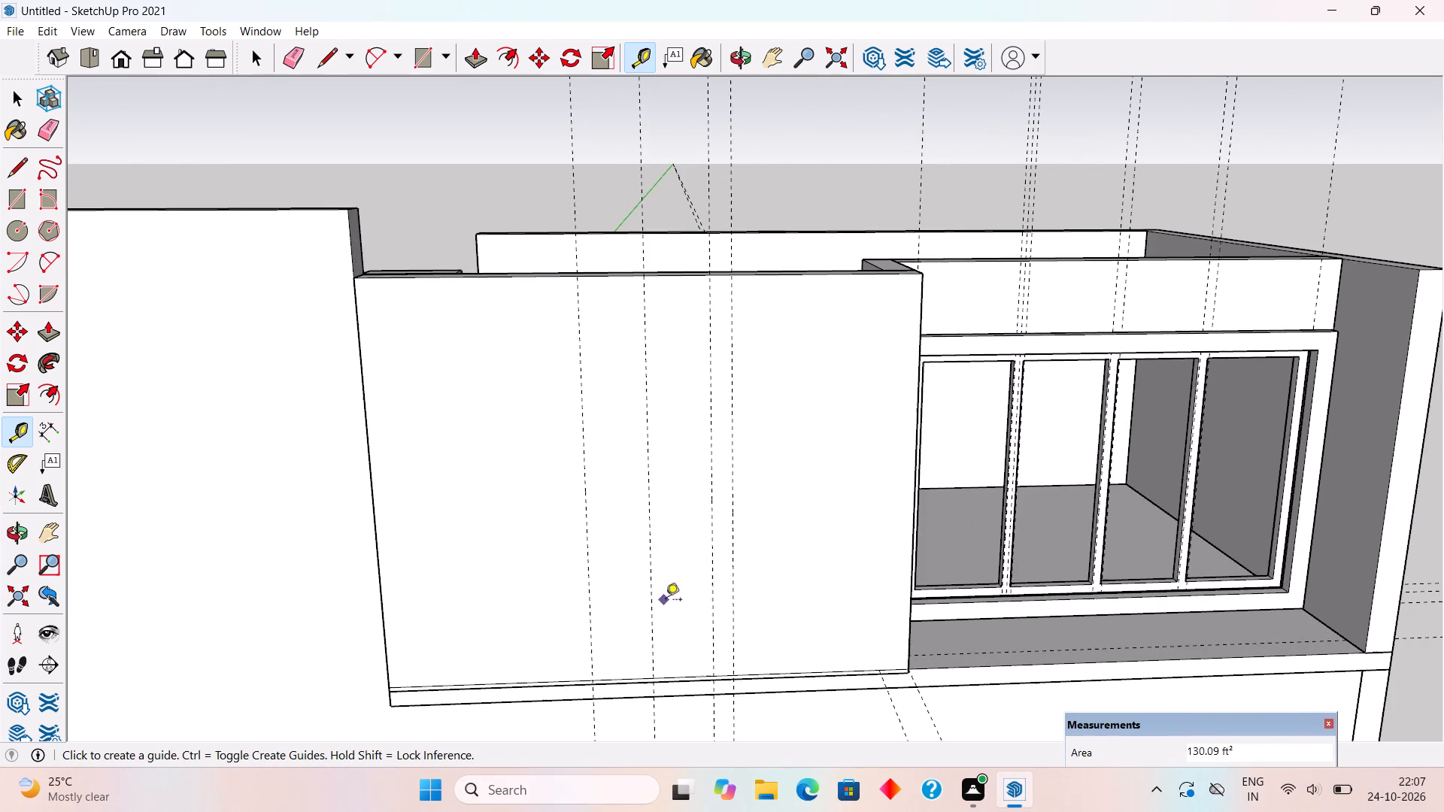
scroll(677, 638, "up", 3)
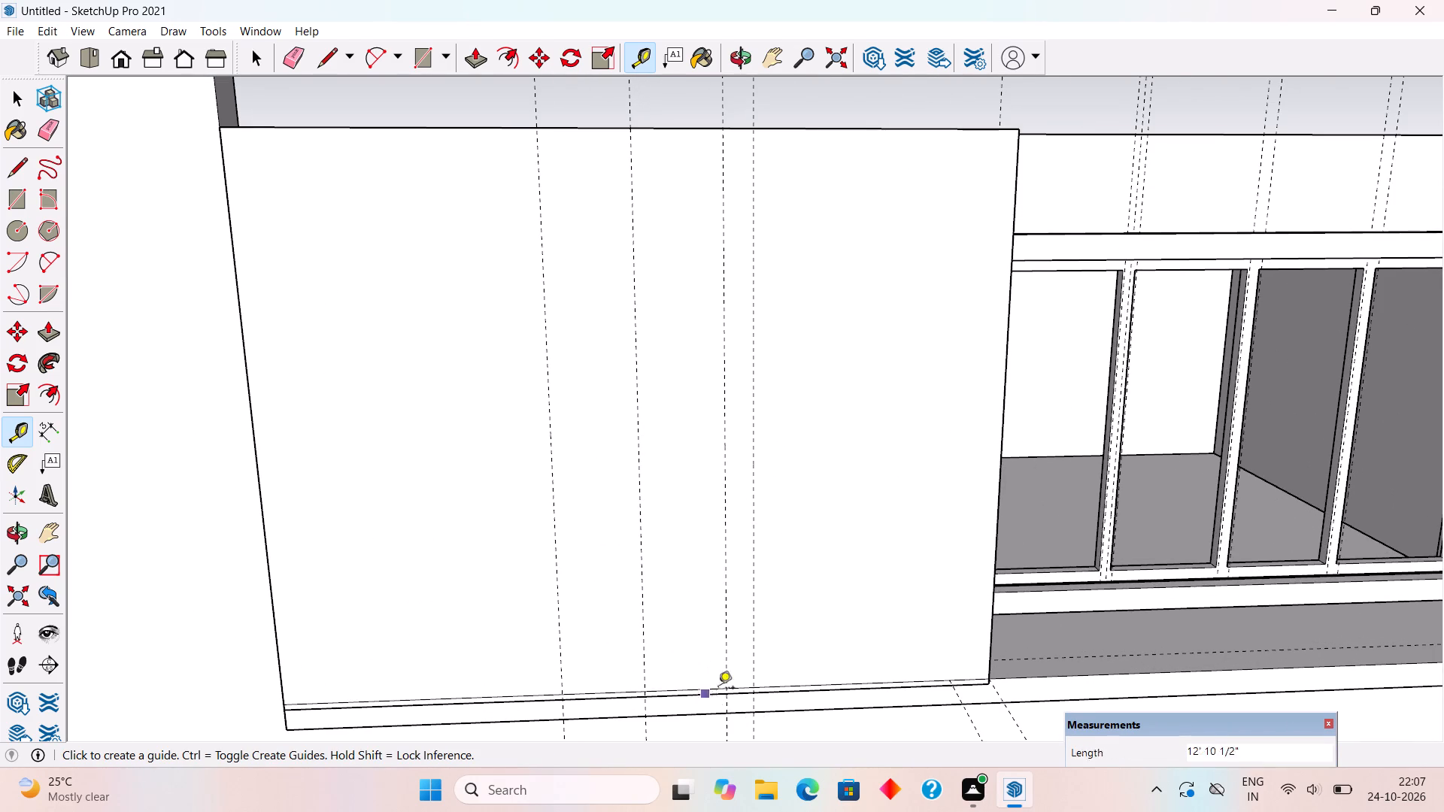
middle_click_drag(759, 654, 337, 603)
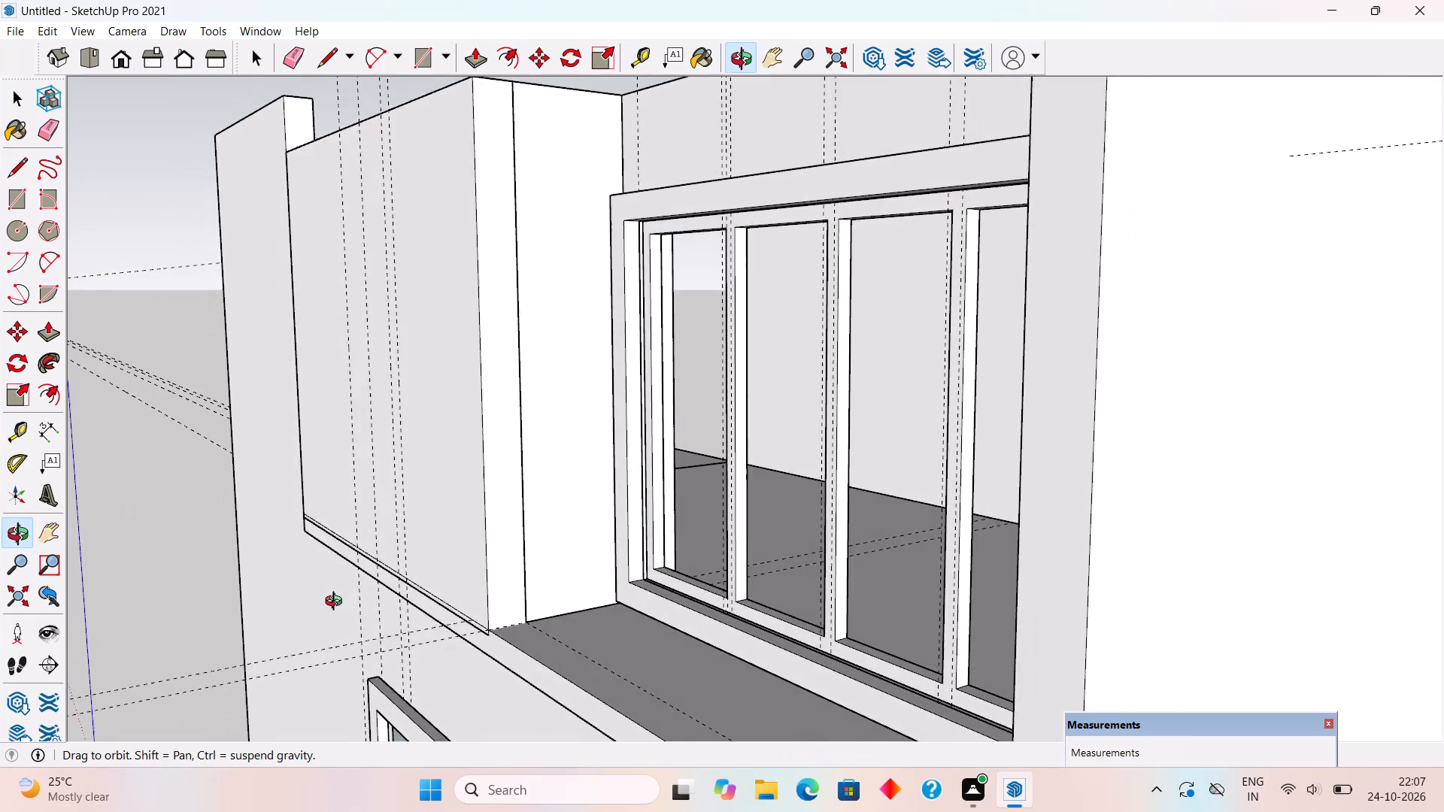
Undo the last 6" vertical guide and delete the grouped front wall on the first floor.
middle_click_drag(337, 603, 292, 630)
scroll(415, 617, "up", 5)
scroll(482, 626, "up", 3)
scroll(460, 682, "up", 7)
key("space")
left_click(469, 616)
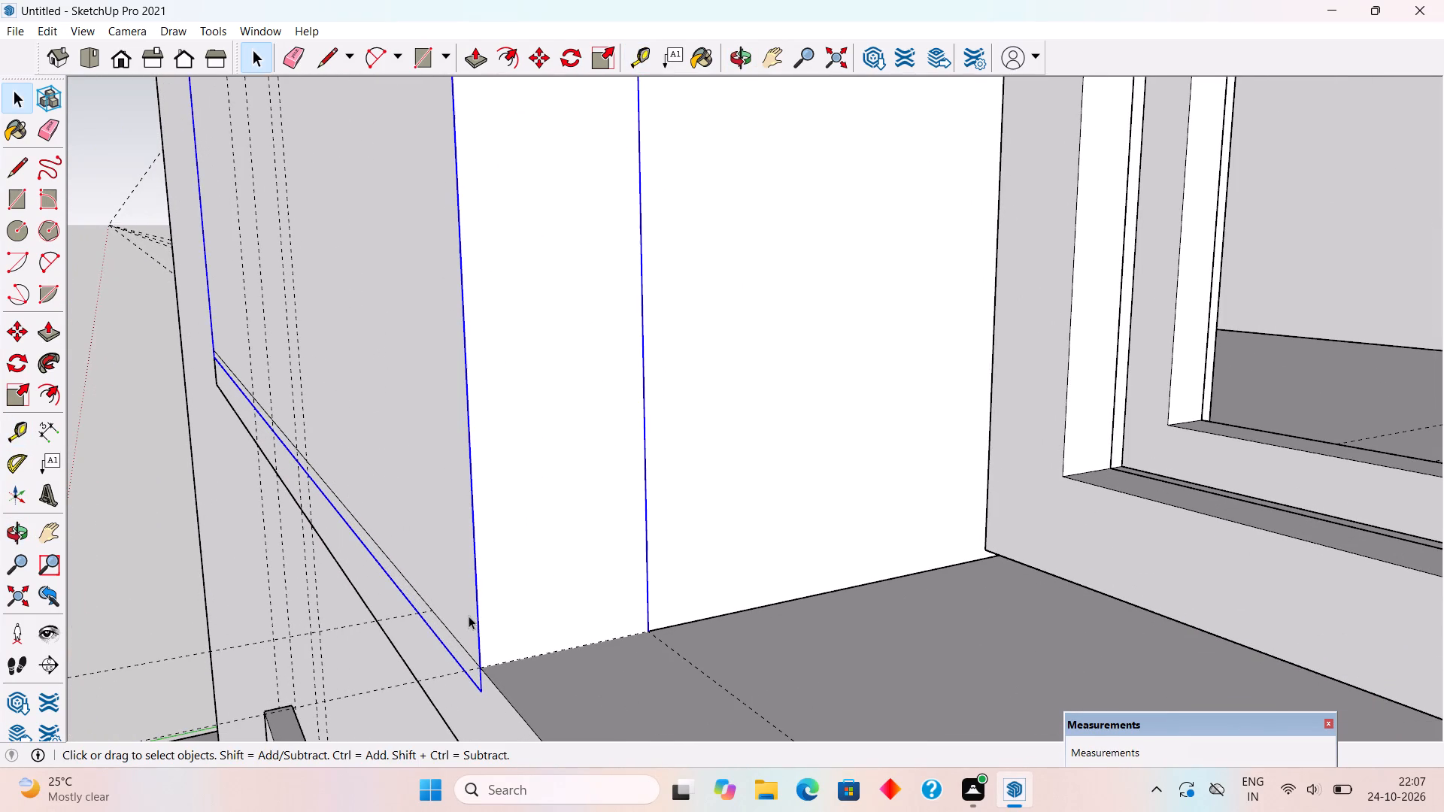
middle_click_drag(466, 617, 536, 581)
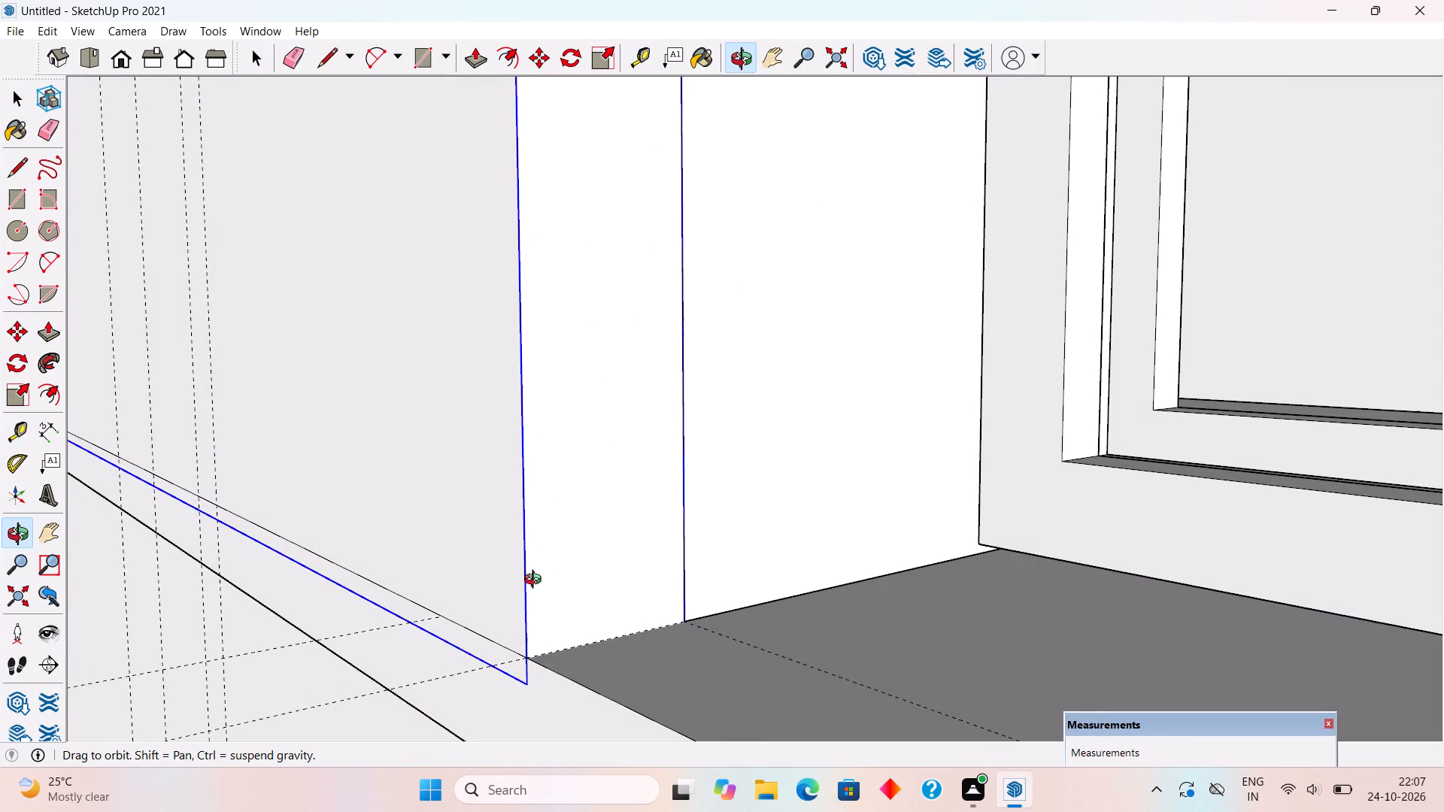
middle_click_drag(536, 581, 536, 583)
key("ctrl+z")
key("Delete")
Draw a 12' 10 1/2" by 9" rectangle on the first-floor slab along its front edge, between the end wall and the window-side wall corner.
middle_click_drag(539, 594, 551, 602)
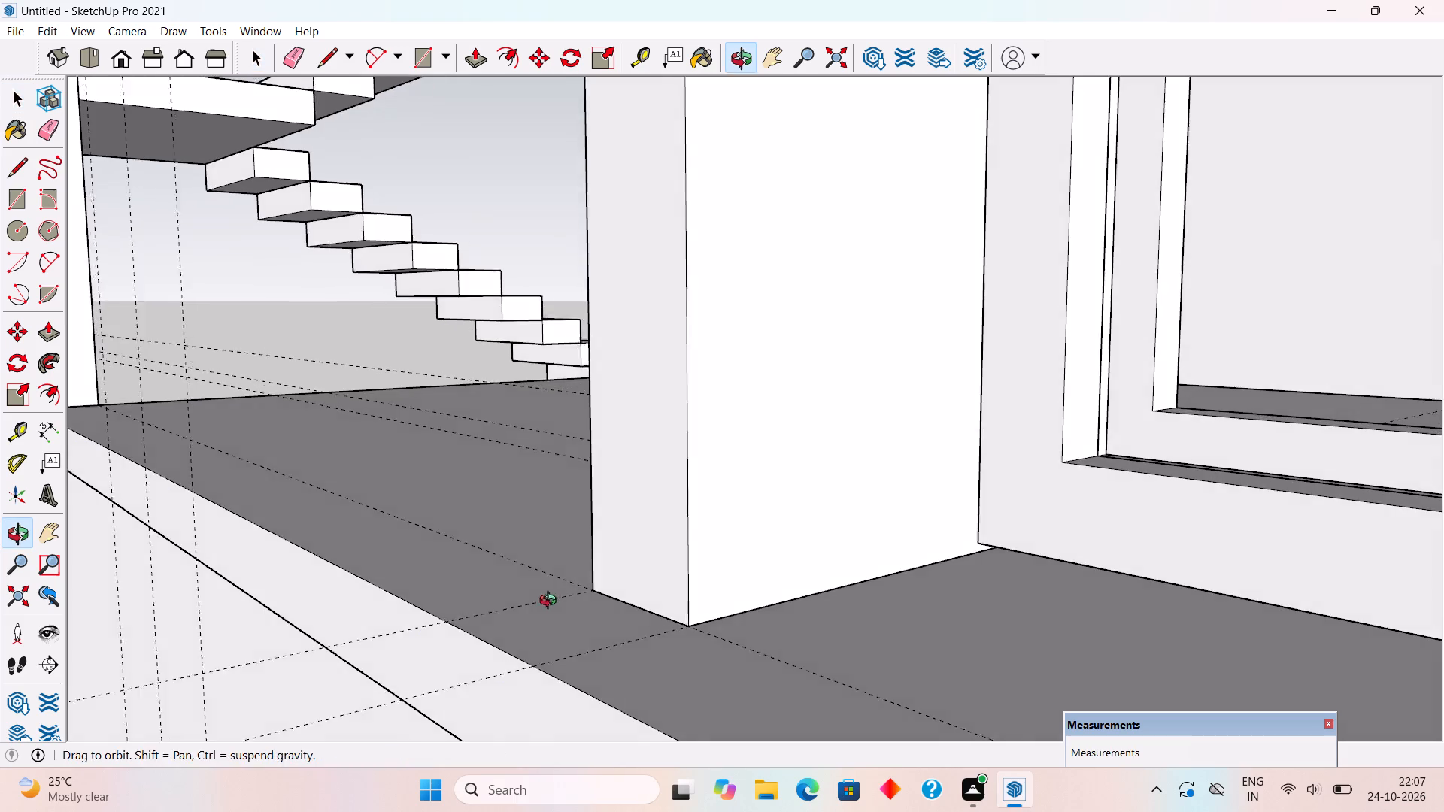
middle_click_drag(551, 602, 569, 604)
scroll(569, 604, "down", 7)
middle_click_drag(573, 600, 572, 692)
scroll(416, 386, "down", 3)
scroll(480, 659, "up", 3)
key("r")
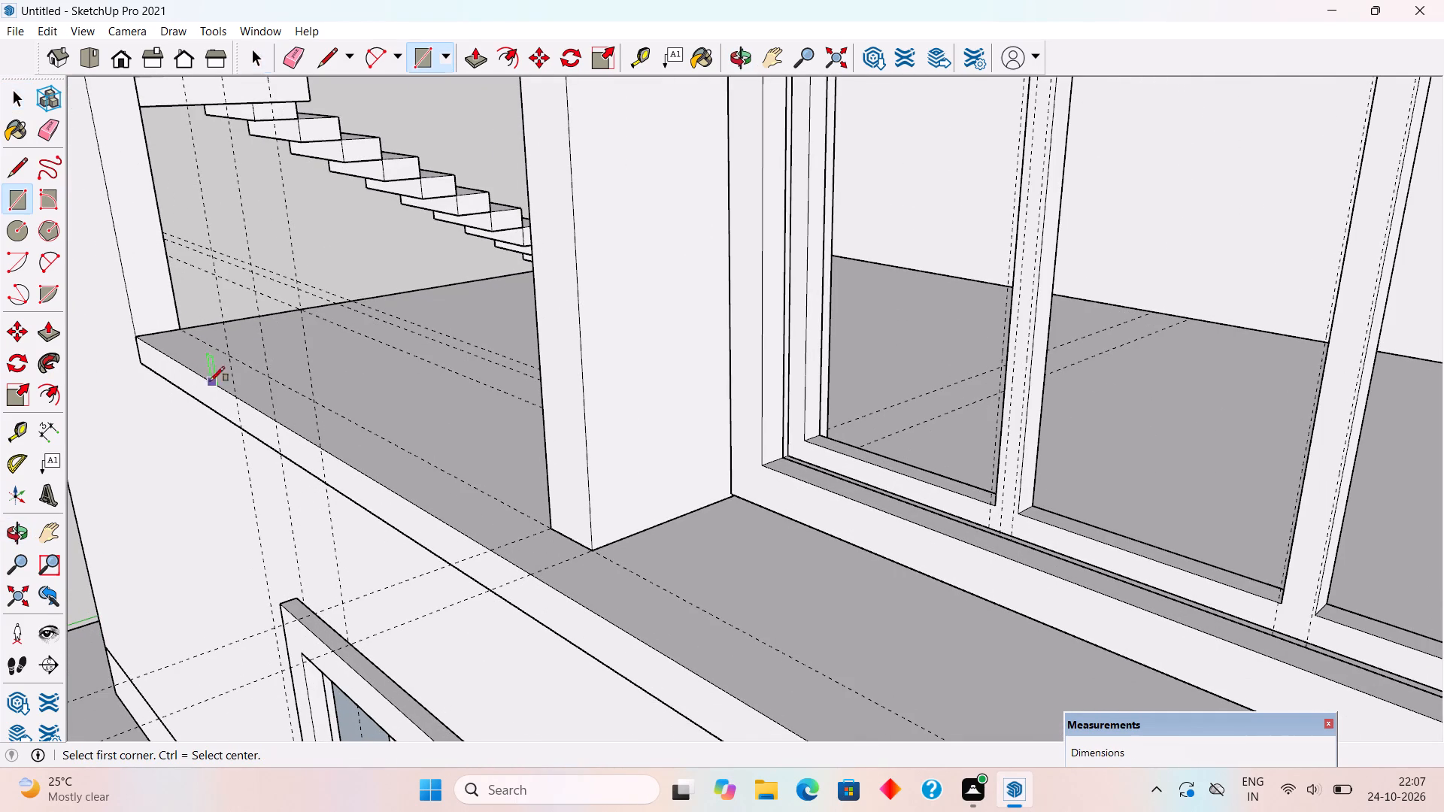
left_click(175, 327)
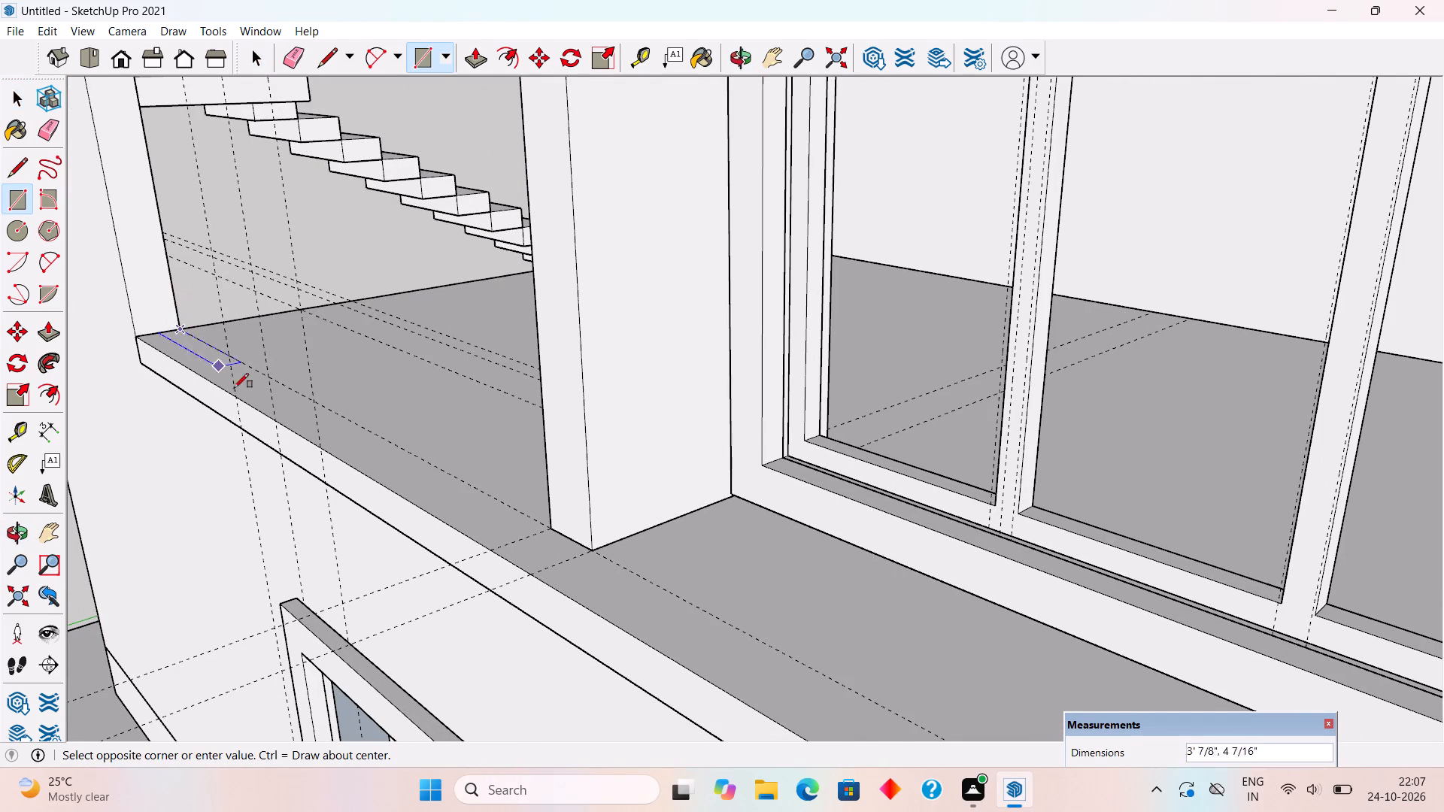
left_click(526, 579)
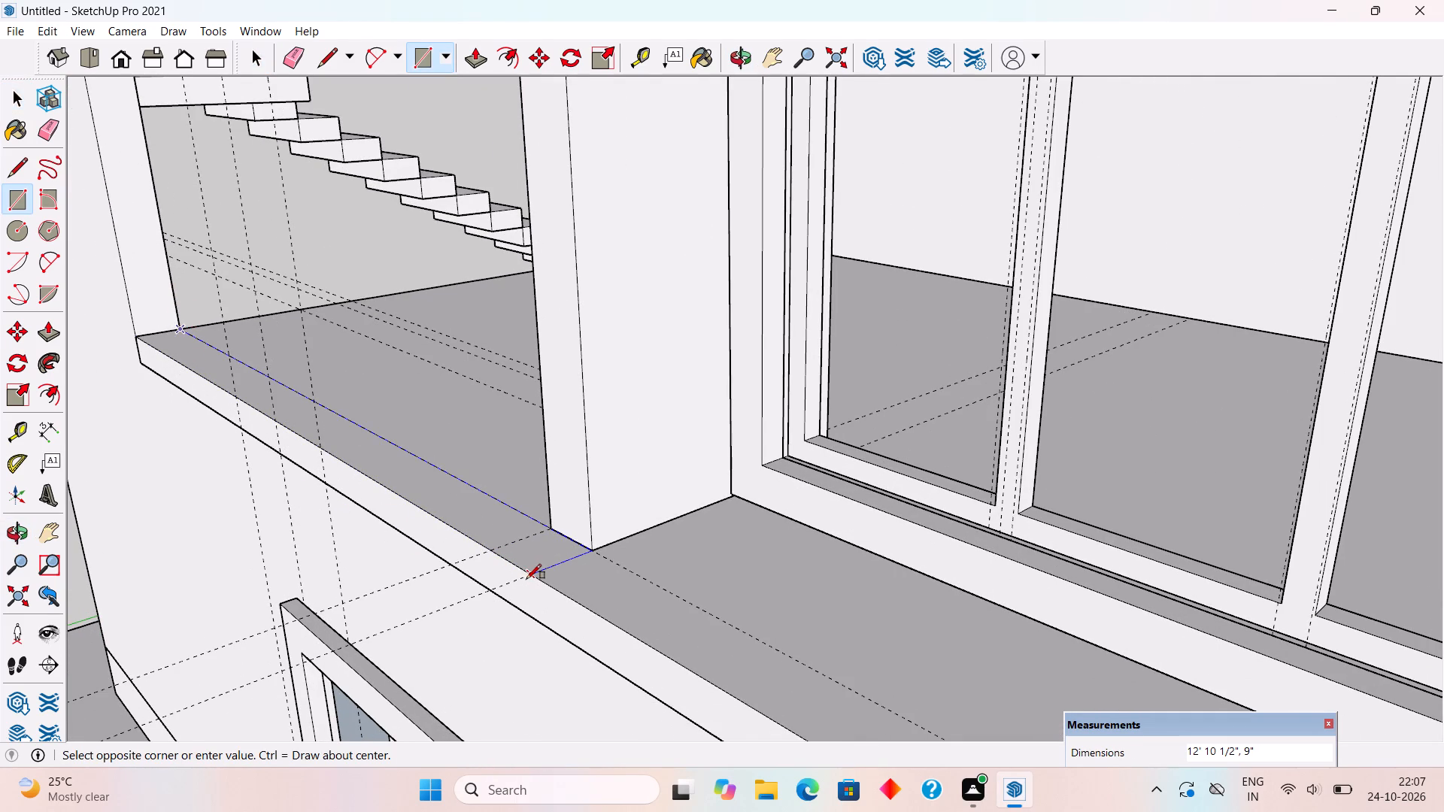
Push/Pull the slab-edge rectangle up 10' to the height of the adjoining window wall.
key("p")
left_click(530, 568)
scroll(578, 441, "down", 5)
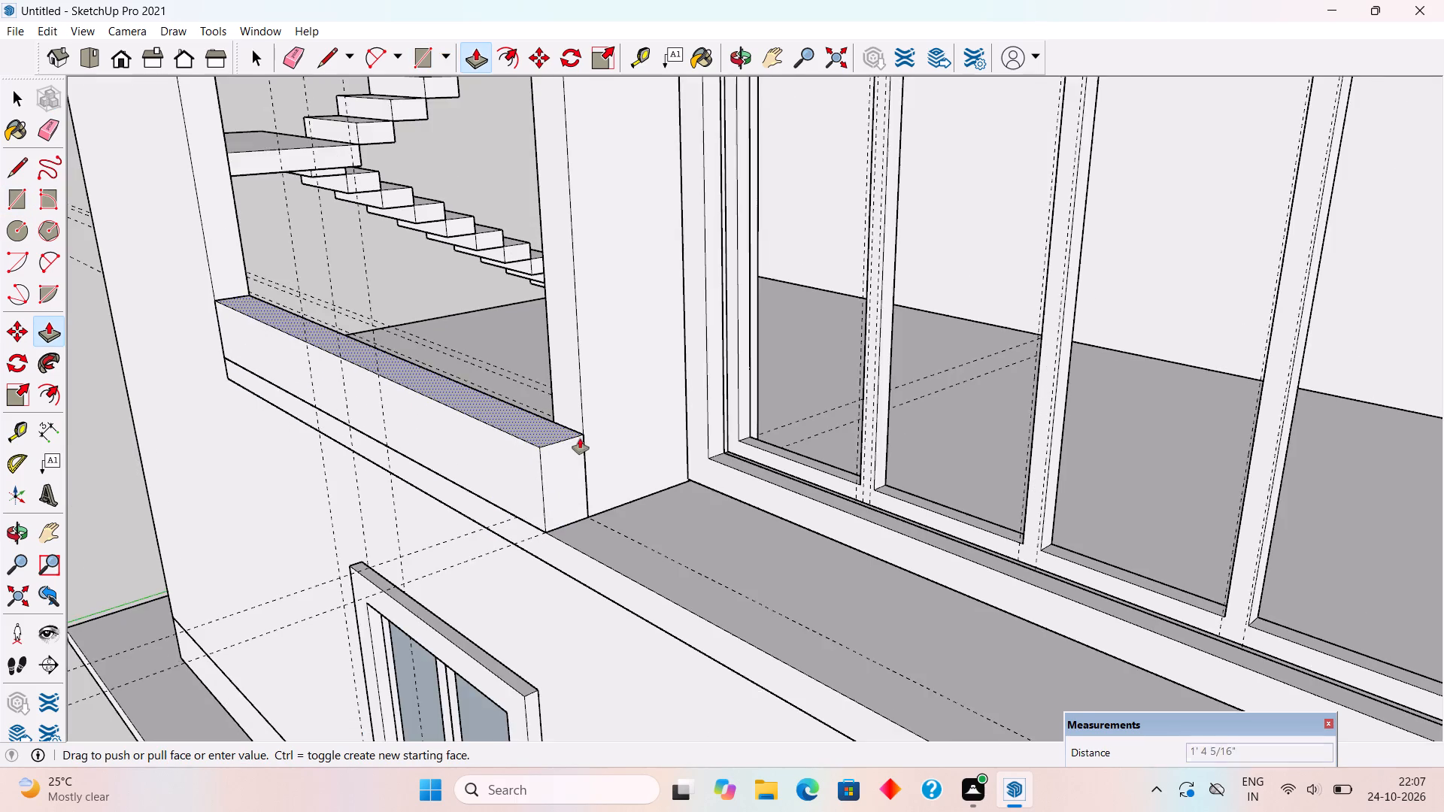
scroll(580, 438, "down", 5)
scroll(617, 220, "down", 3)
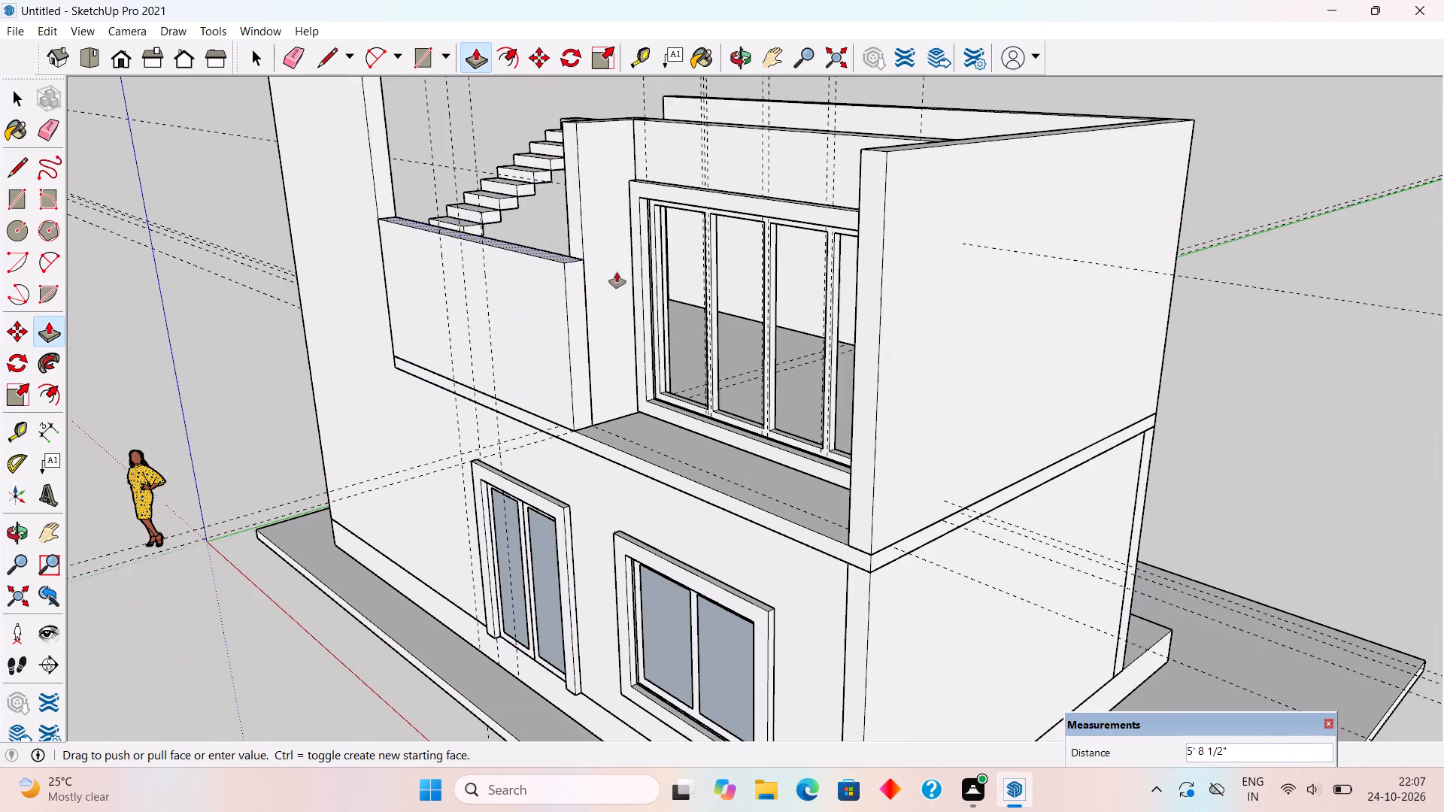
left_click(629, 122)
Select all connected geometry of the rebuilt front wall and make it a group.
key("space")
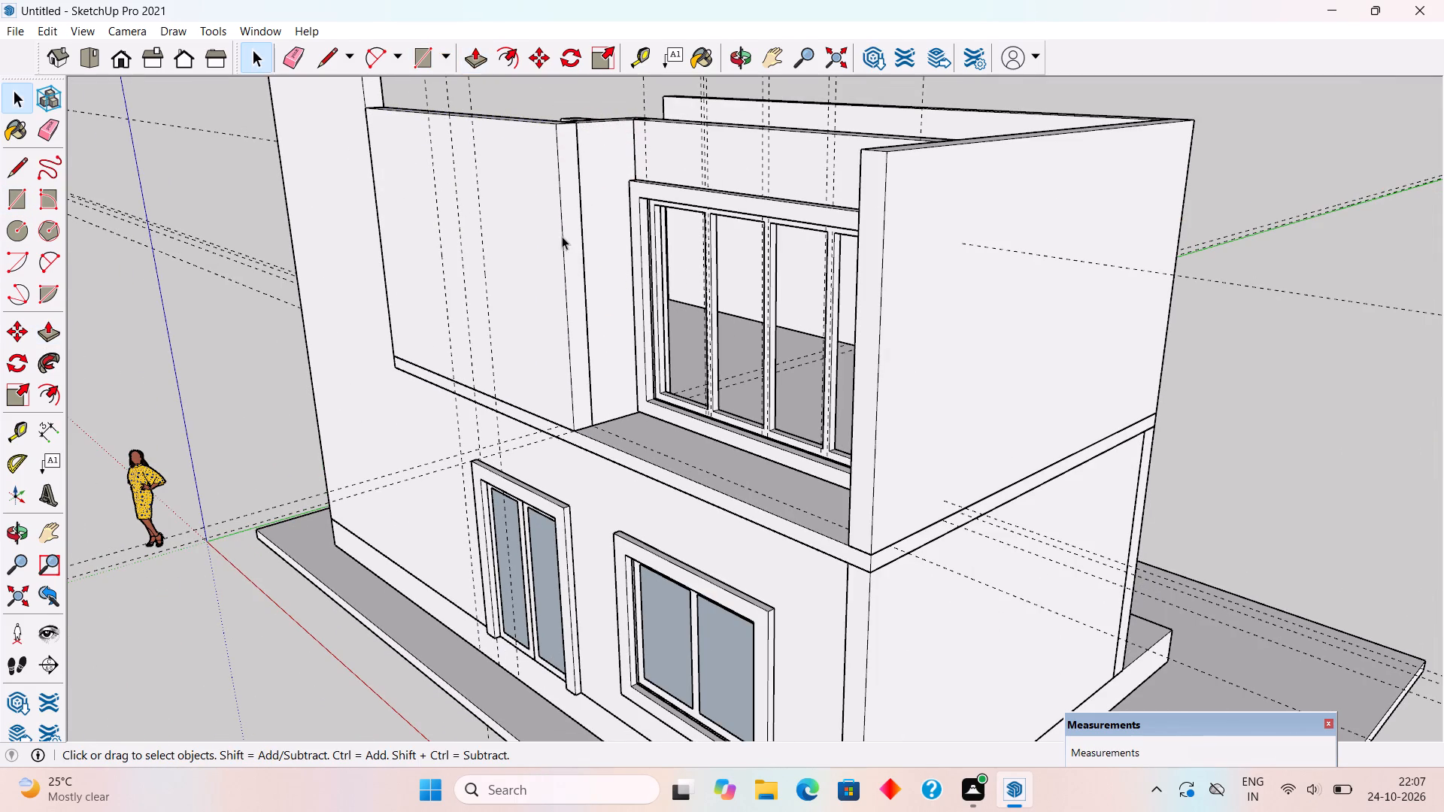
triple_click(559, 239)
right_click(559, 239)
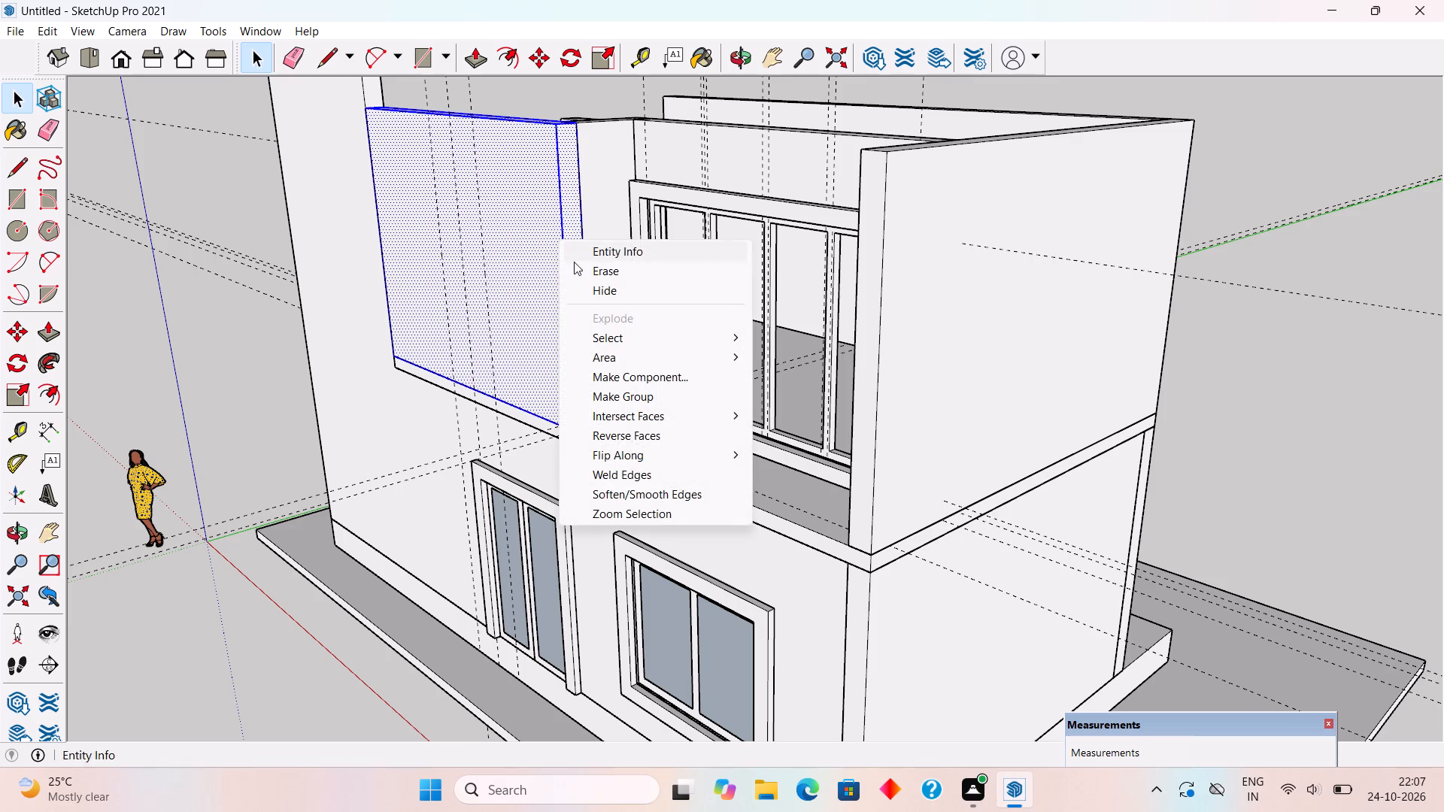
left_click(636, 393)
Place a vertical guide 6" beyond the window-side 1.5' guide on the front wall.
scroll(638, 393, "down", 4)
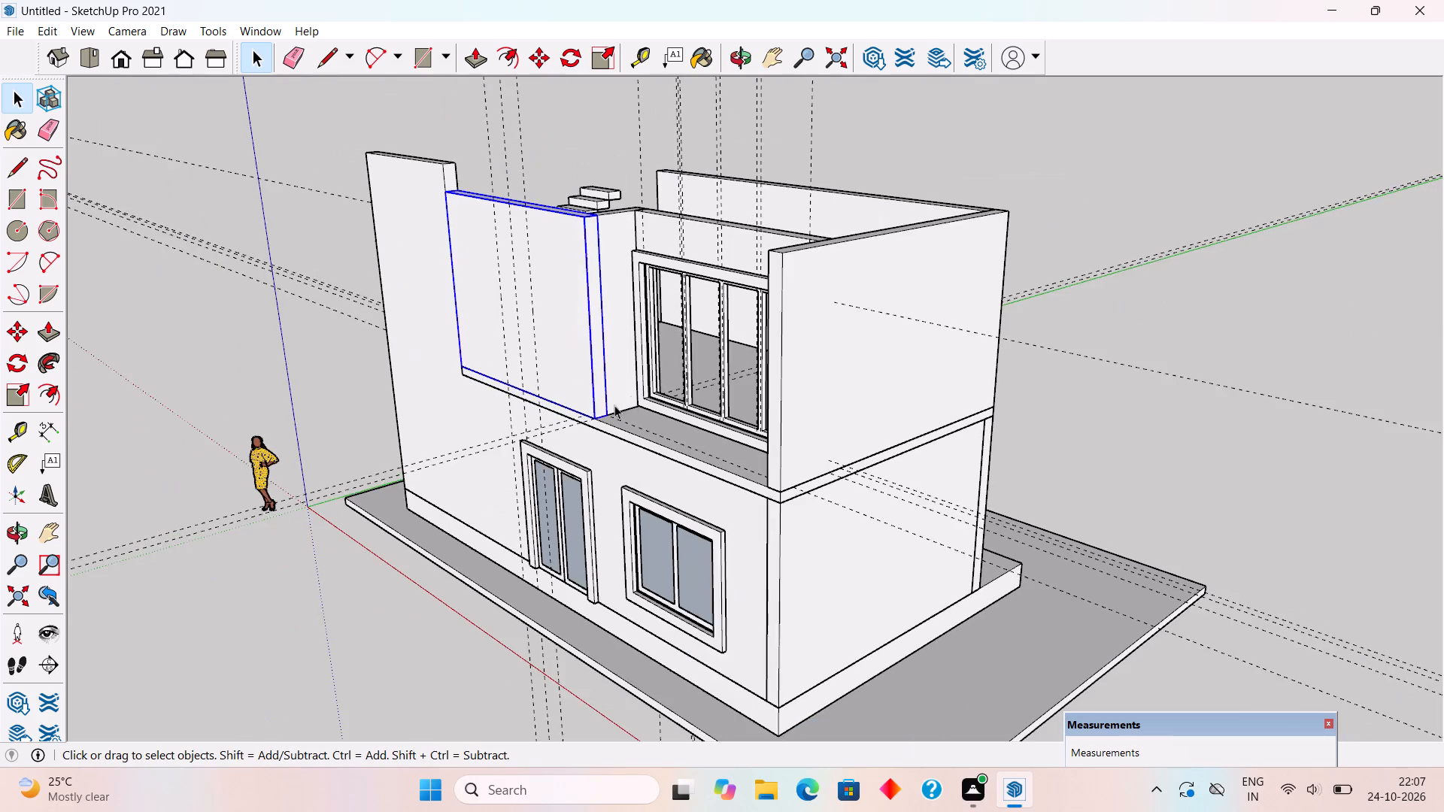
middle_click_drag(590, 417, 953, 483)
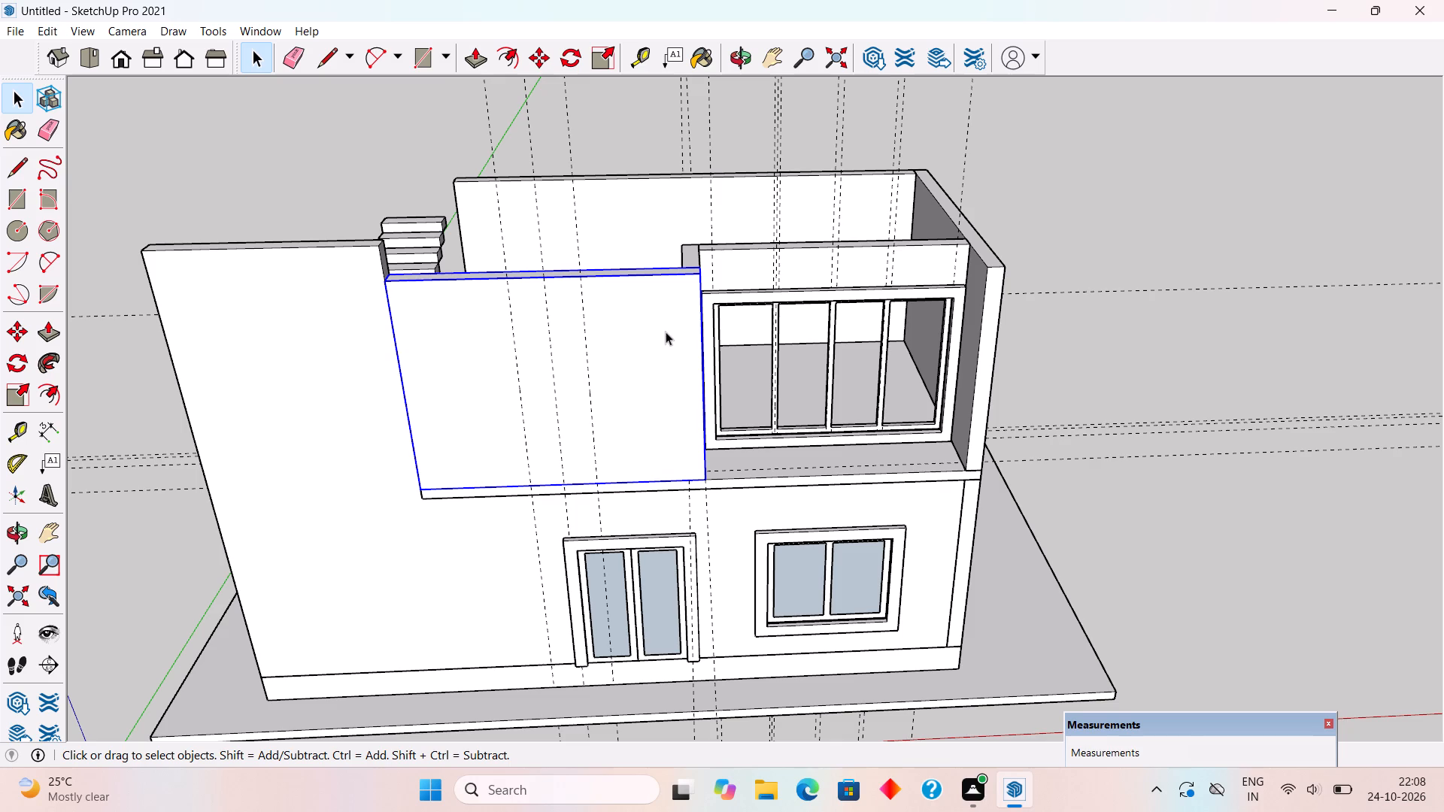
scroll(664, 332, "up", 4)
scroll(605, 446, "up", 2)
middle_click_drag(605, 444, 610, 379)
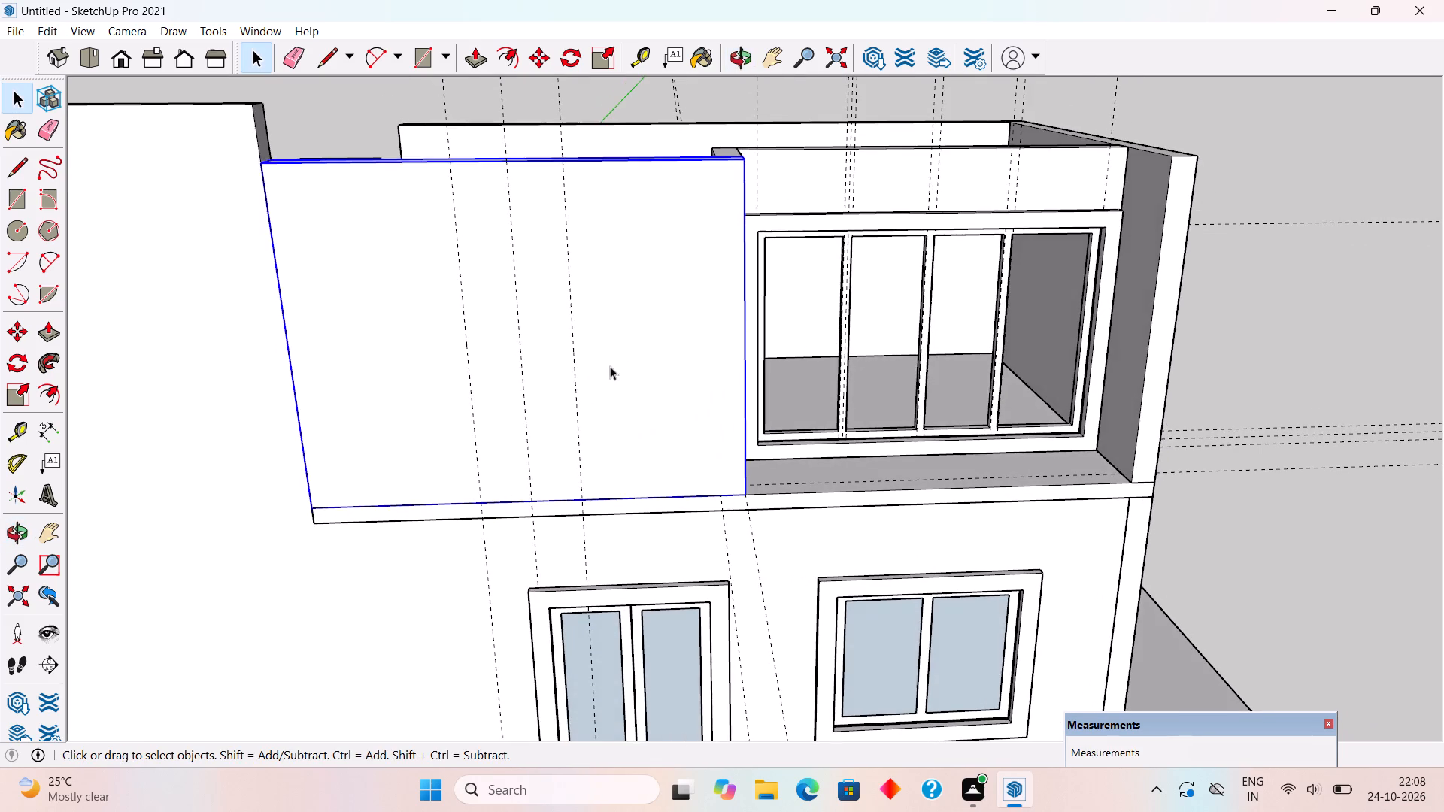
scroll(541, 314, "up", 3)
middle_click_drag(597, 411, 620, 287)
scroll(619, 286, "down", 6)
scroll(468, 113, "up", 3)
scroll(665, 357, "up", 1)
scroll(662, 352, "down", 1)
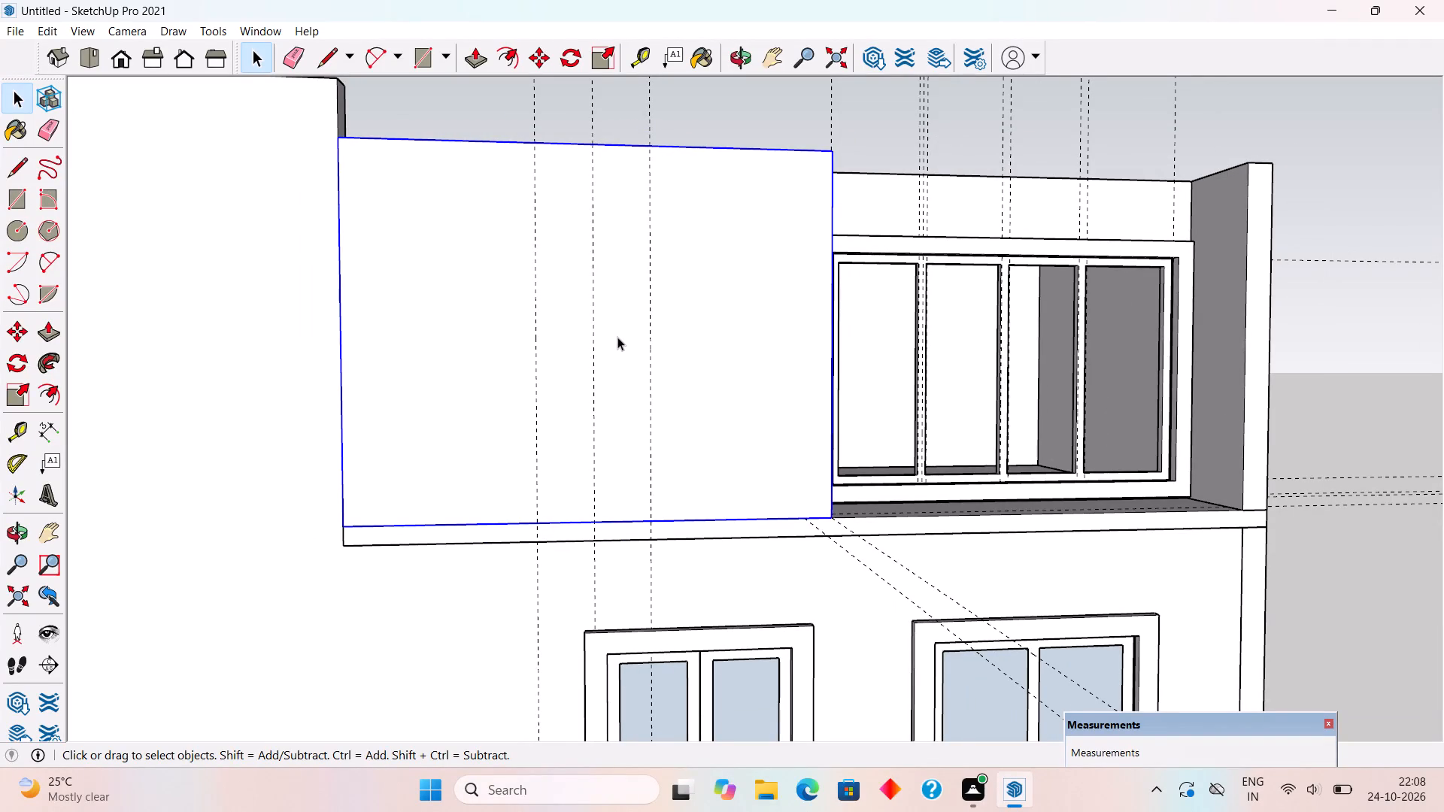
key("t")
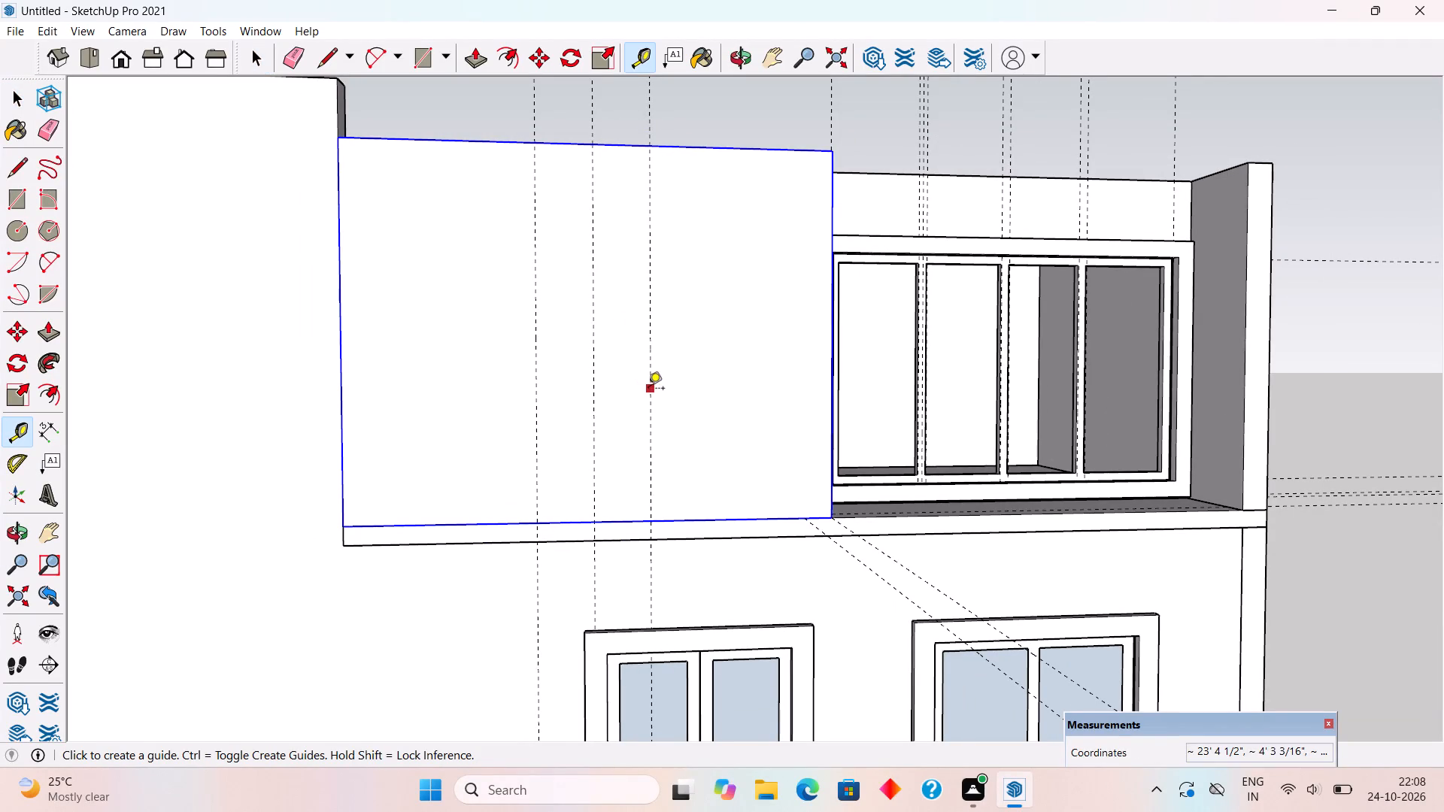
left_click(648, 389)
key("6")
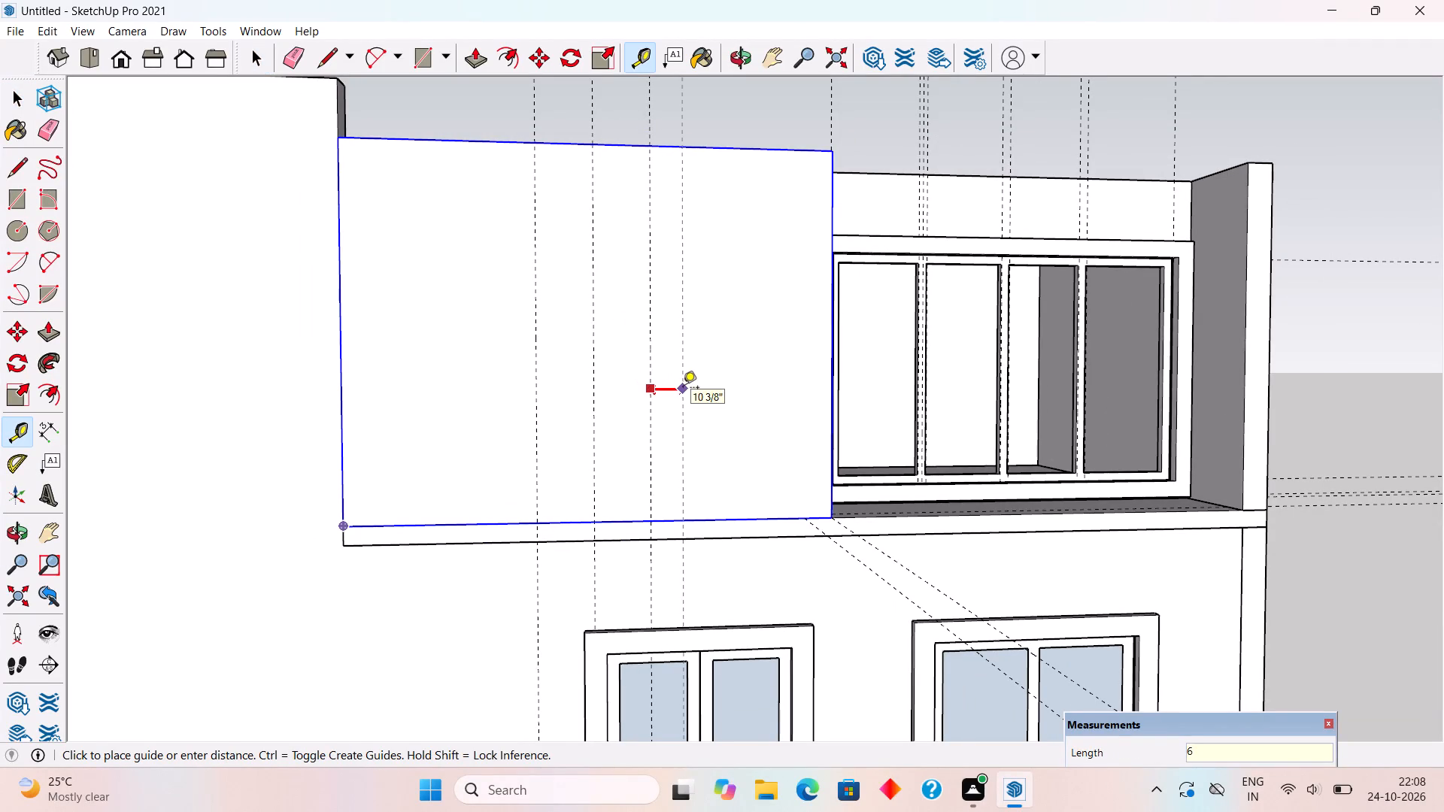
key("shift+quotedbl")
key("Return")
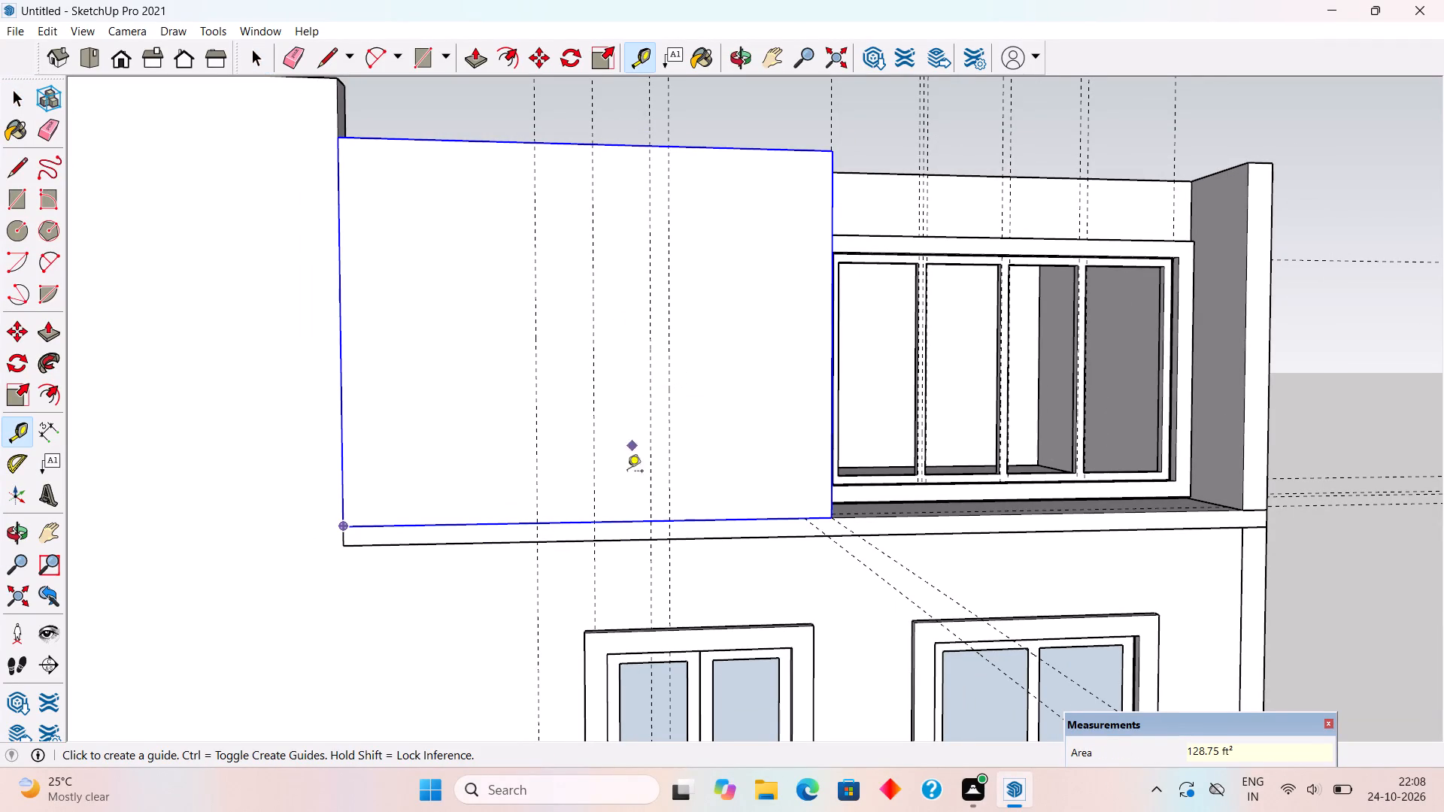
Place stacked horizontal guides on the front wall: 3' above its bottom edge, 4' above that guide, and another 1' higher.
left_click(626, 526)
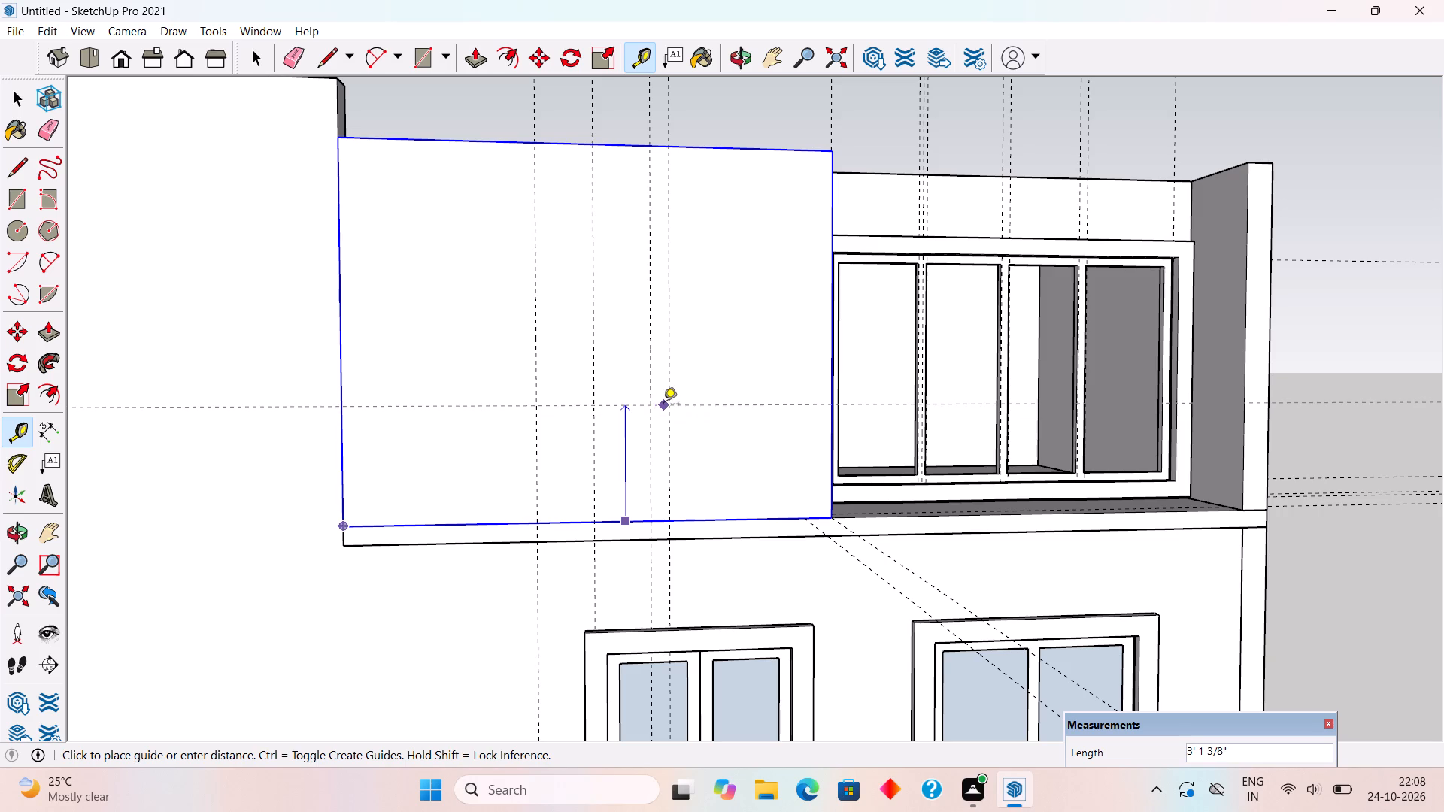
type("3'")
key("Return")
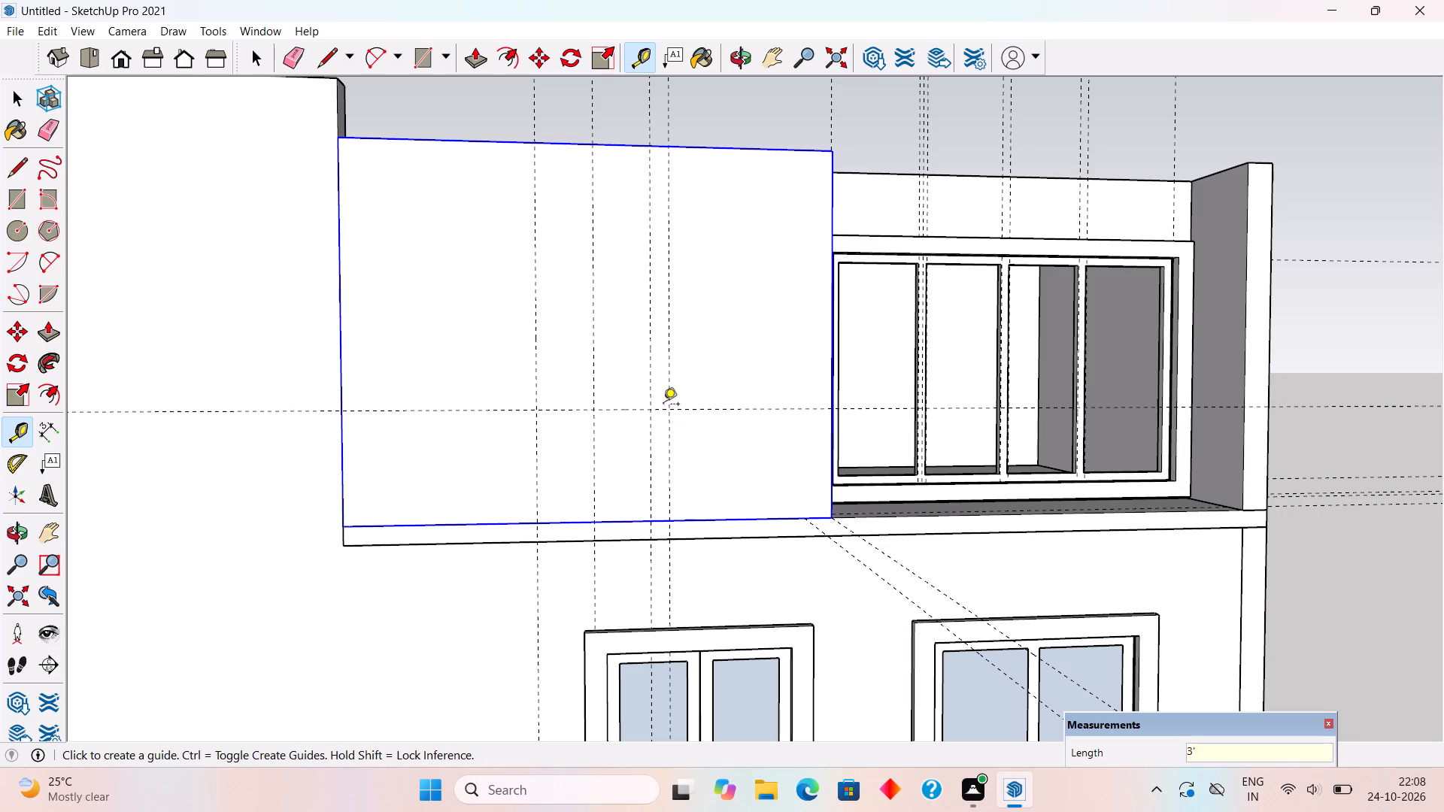
left_click(576, 411)
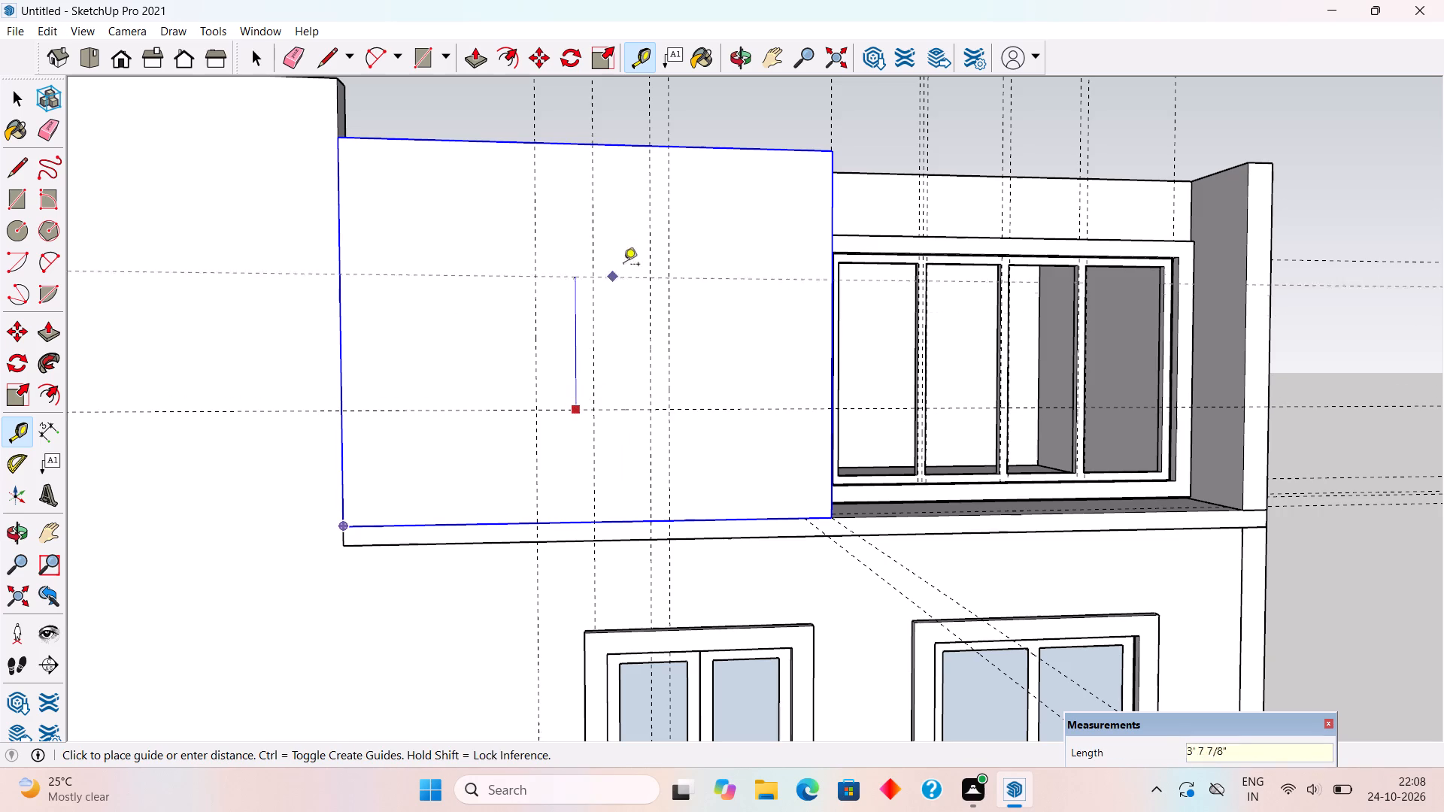
type("4'")
key("Return")
middle_click_drag(640, 253, 617, 323)
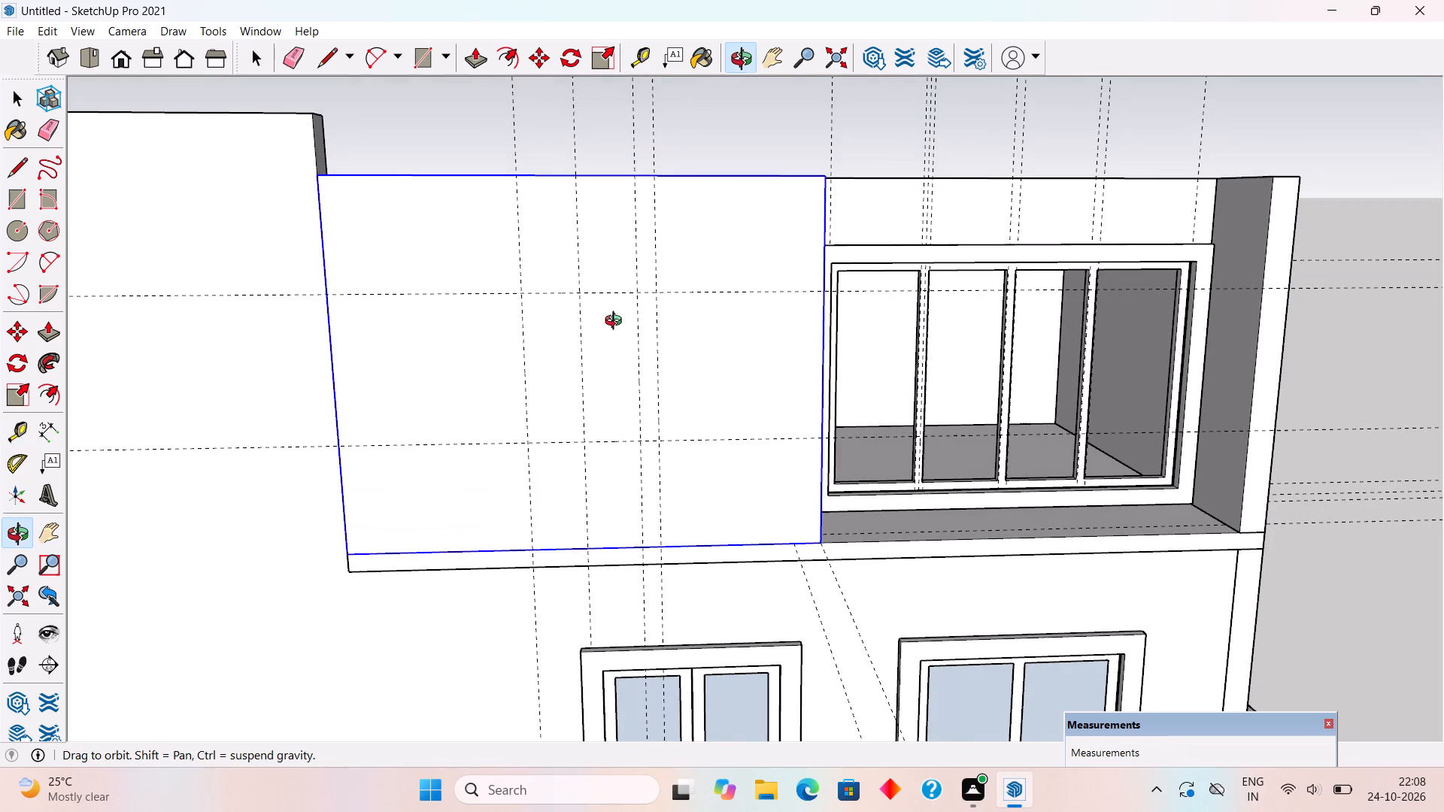
middle_click_drag(617, 323, 635, 316)
scroll(639, 282, "up", 2)
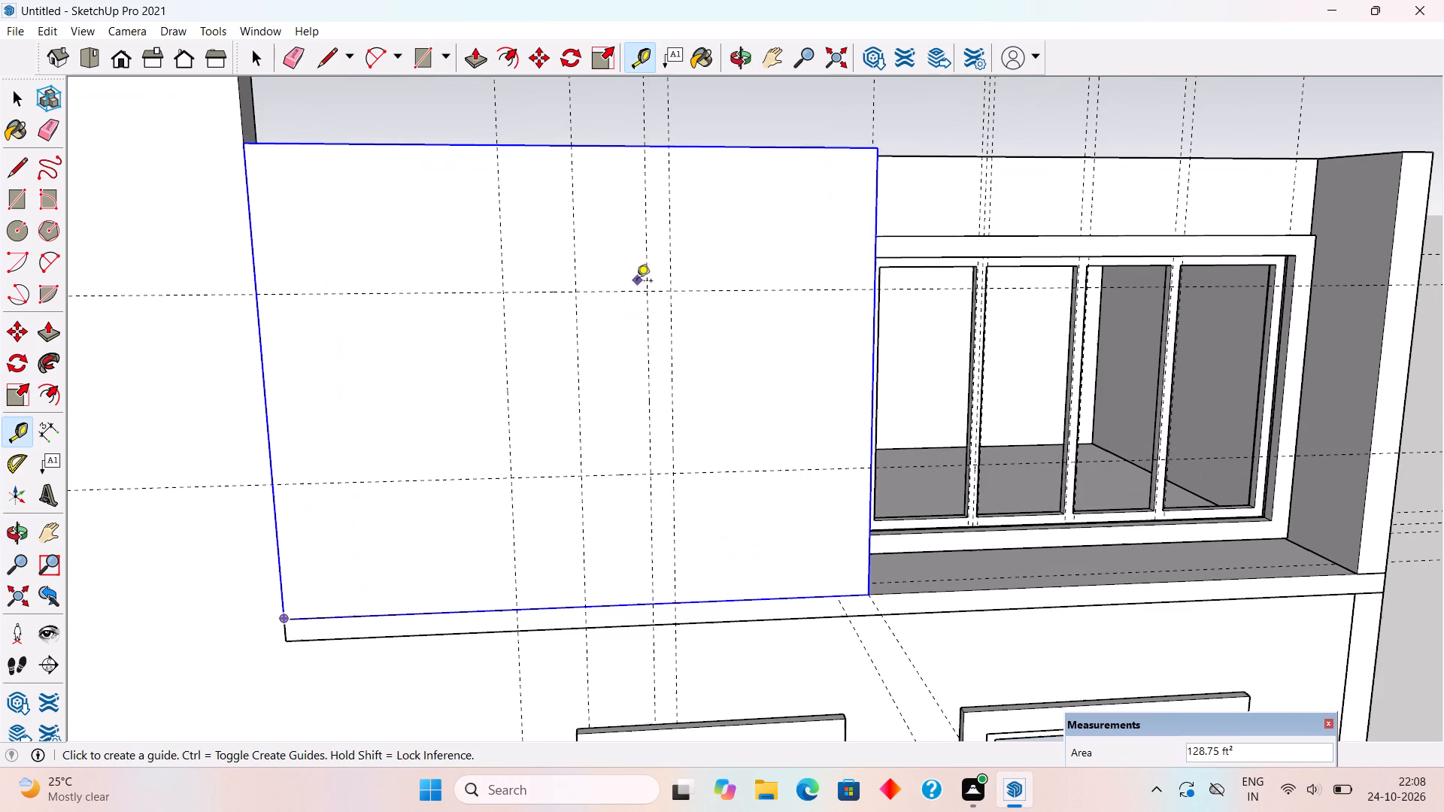
left_click(629, 293)
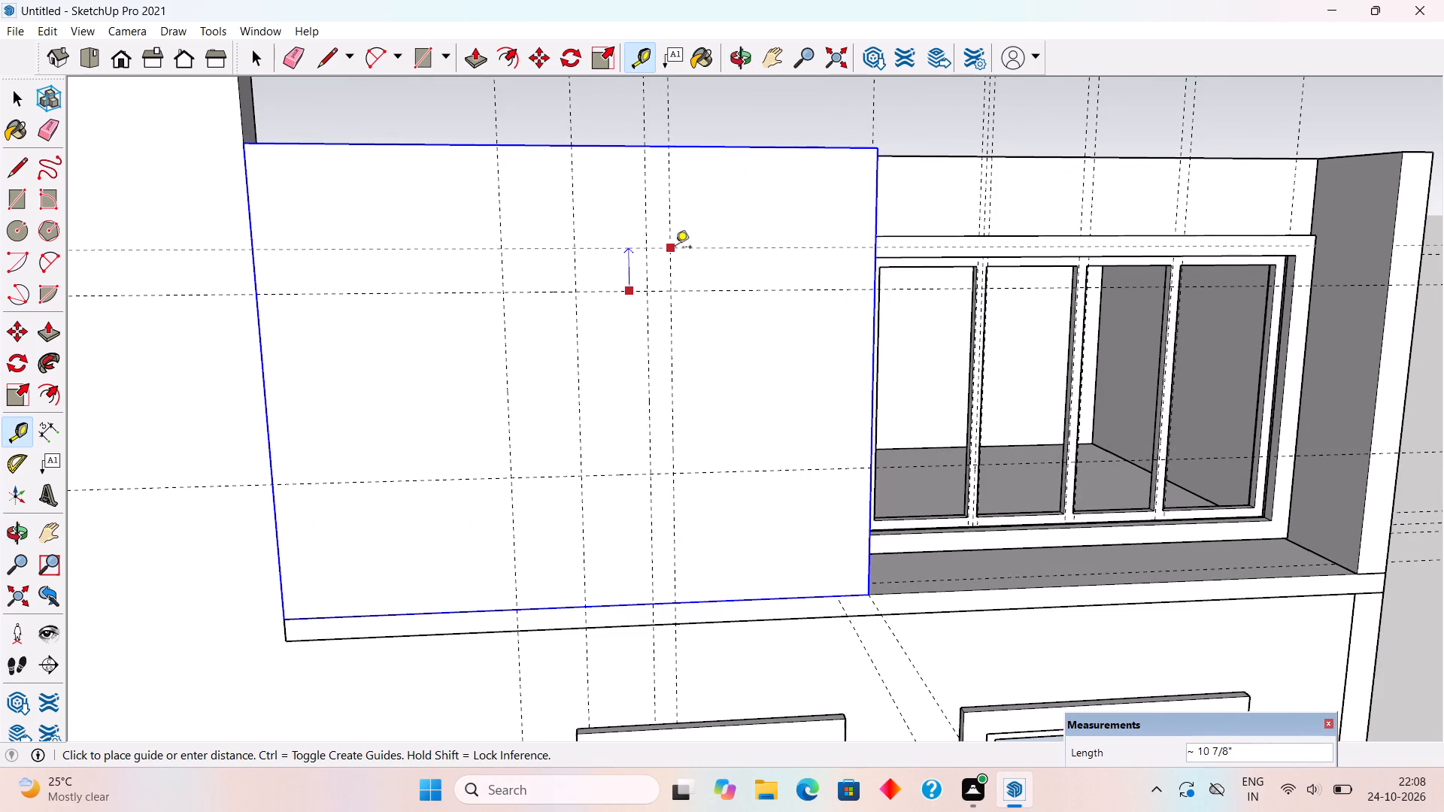
type("1'")
key("Return")
Inside the front wall group, cut a 3' 6" by 5' window opening through the 9" thickness, between the outermost guides.
key("space")
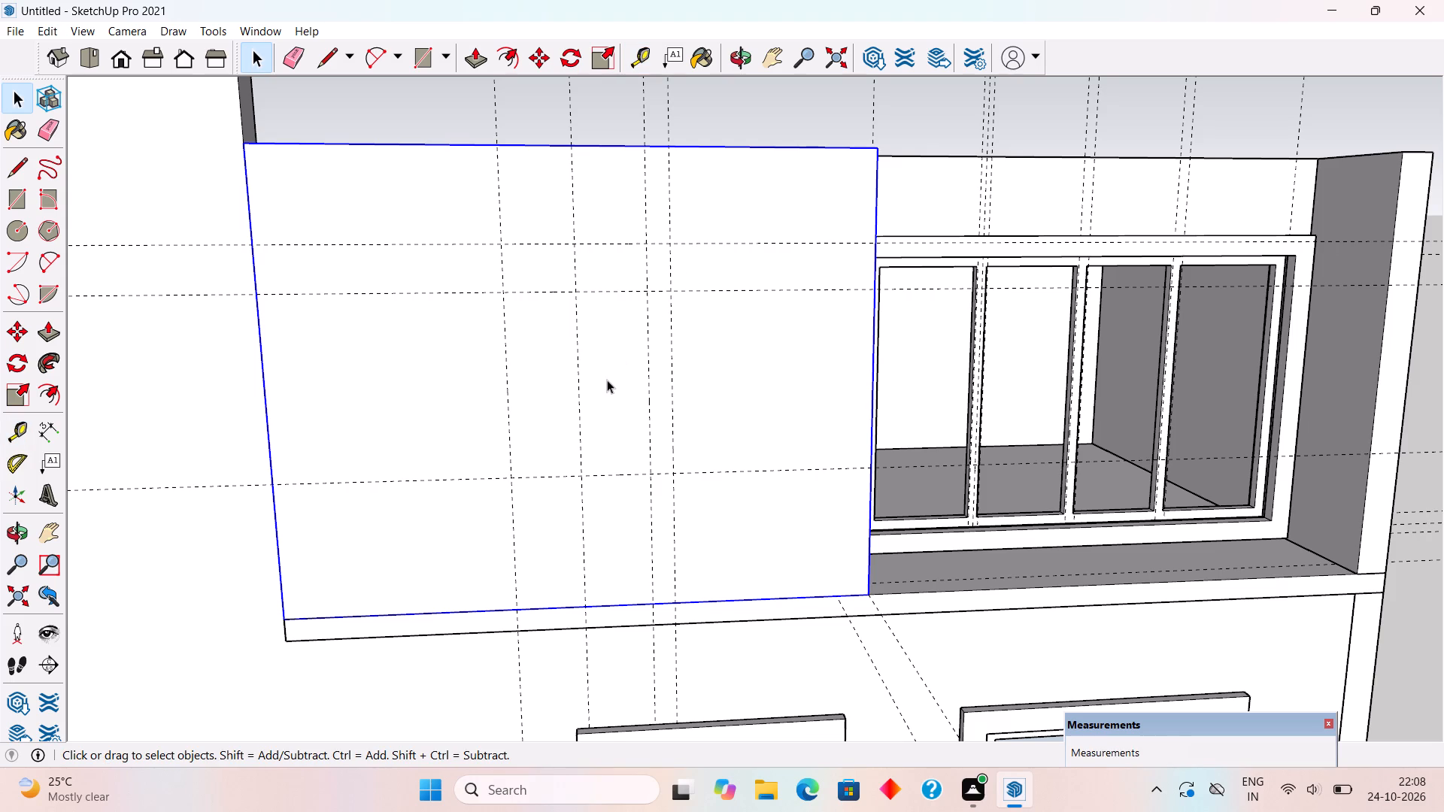
triple_click(607, 380)
key("r")
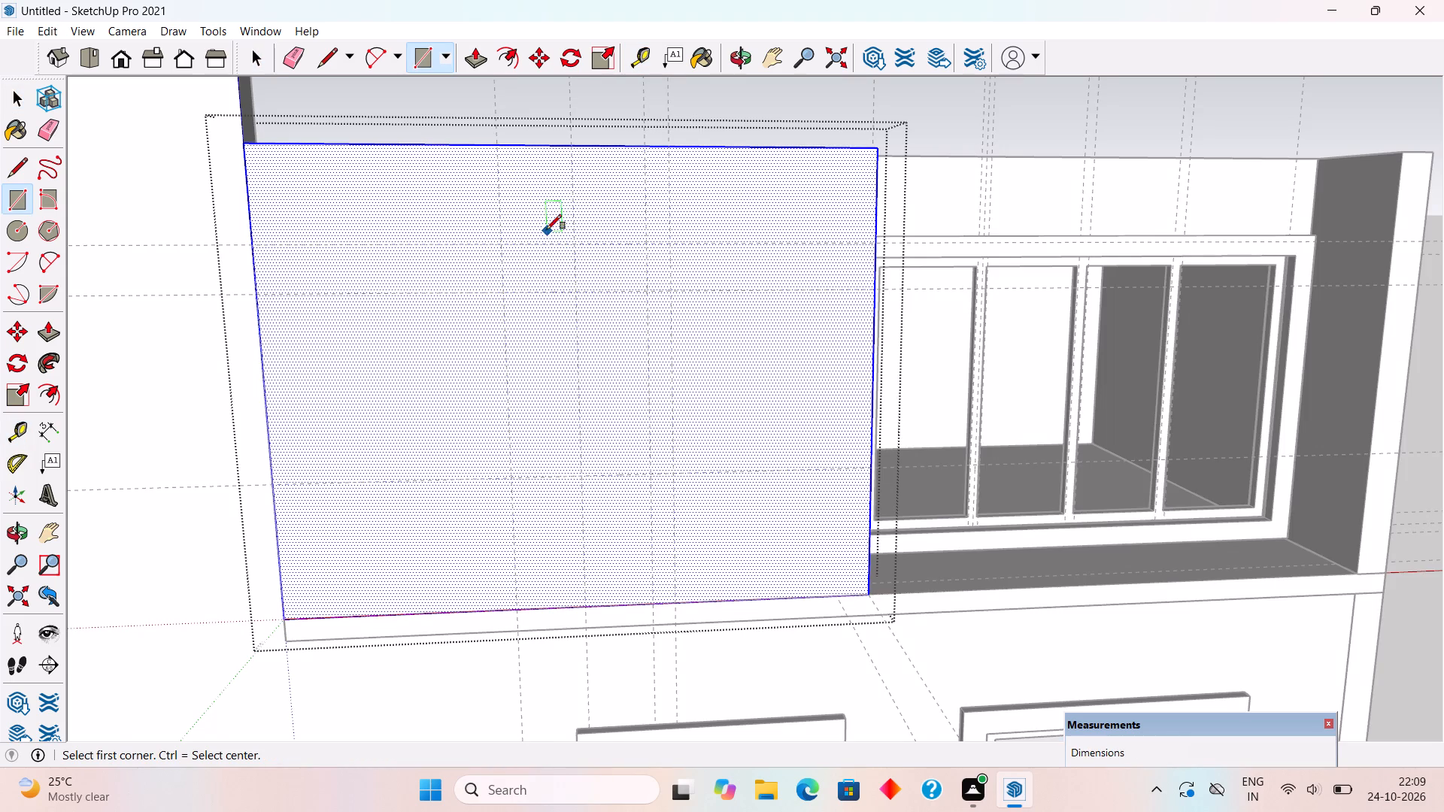
left_click(504, 242)
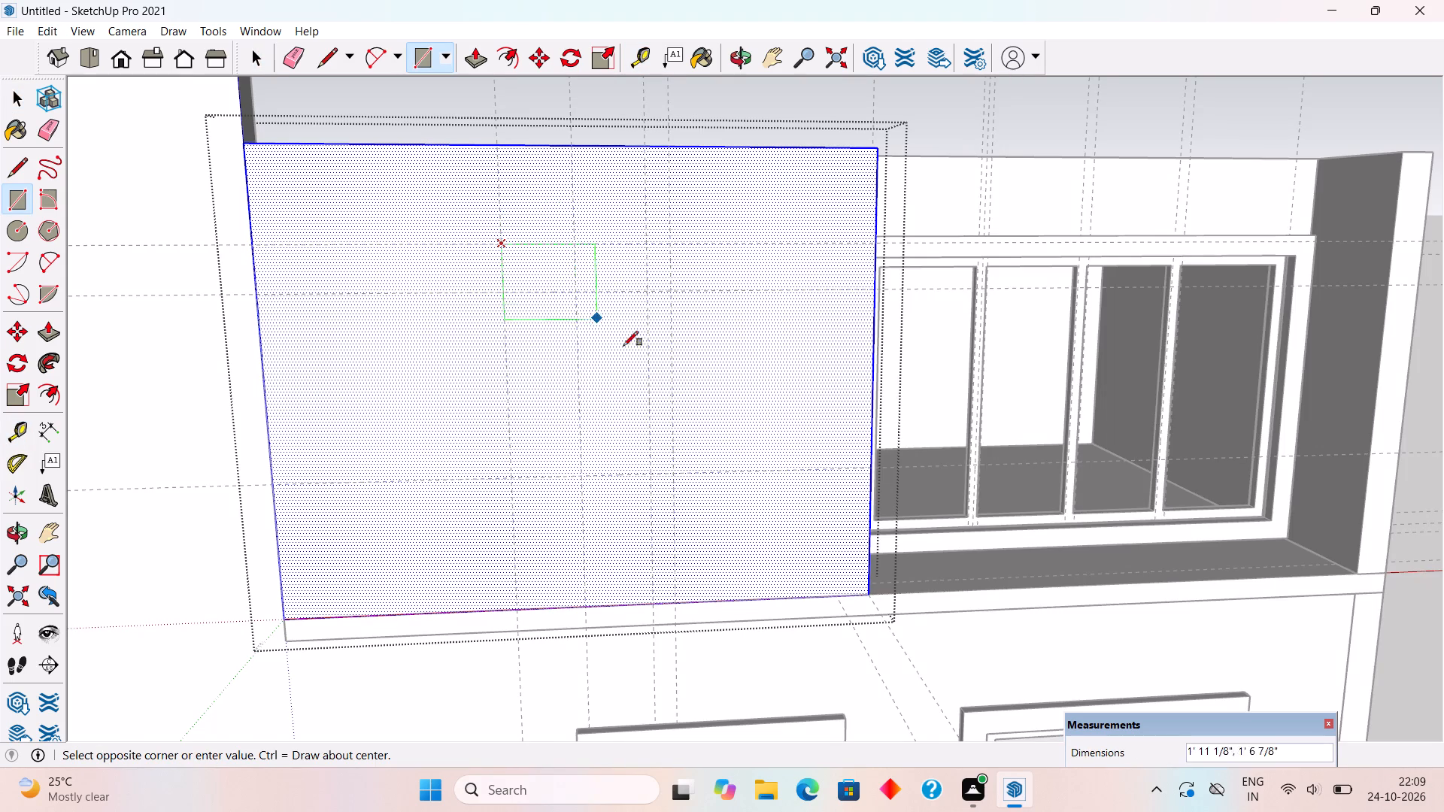
left_click(674, 470)
key("p")
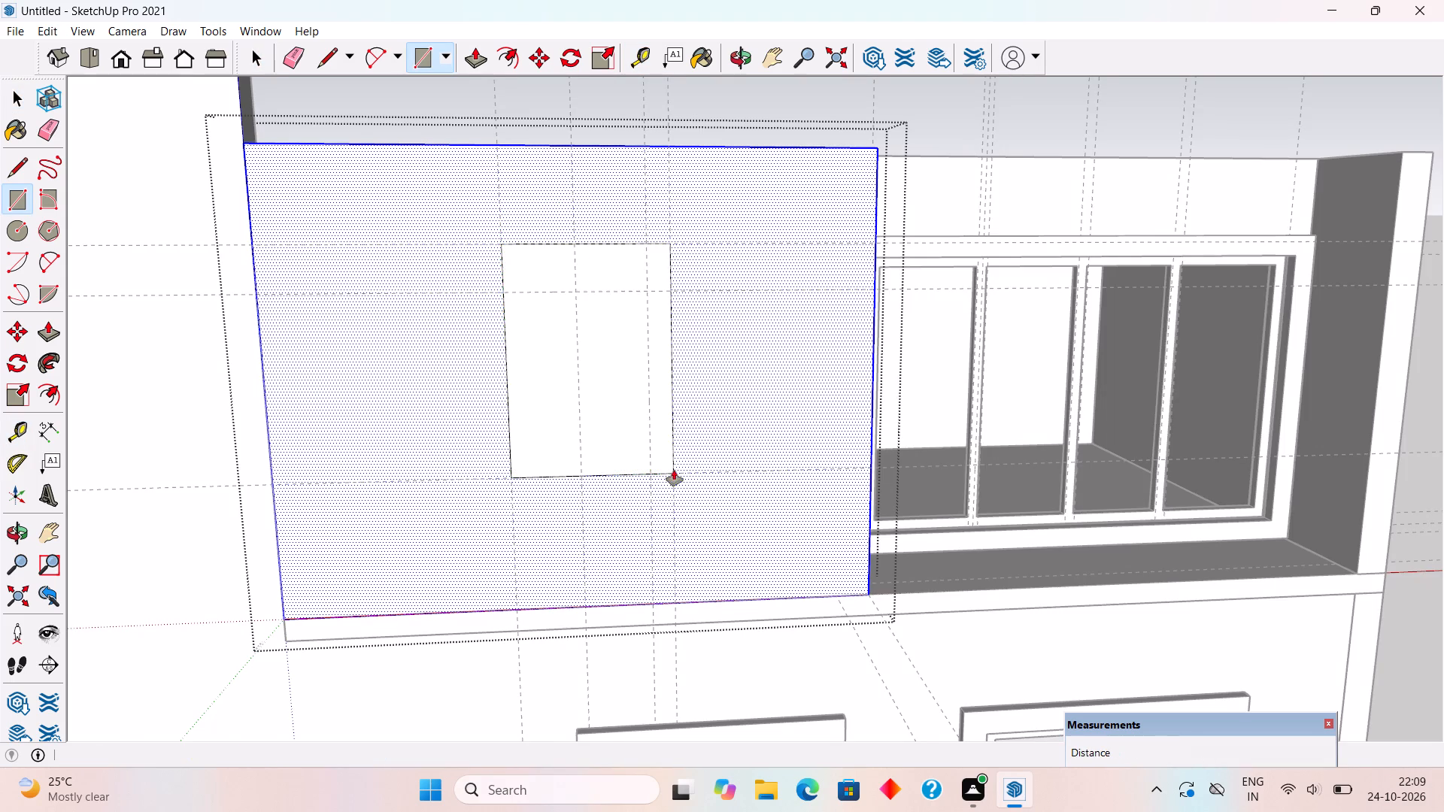
left_click_drag(661, 461, 623, 365)
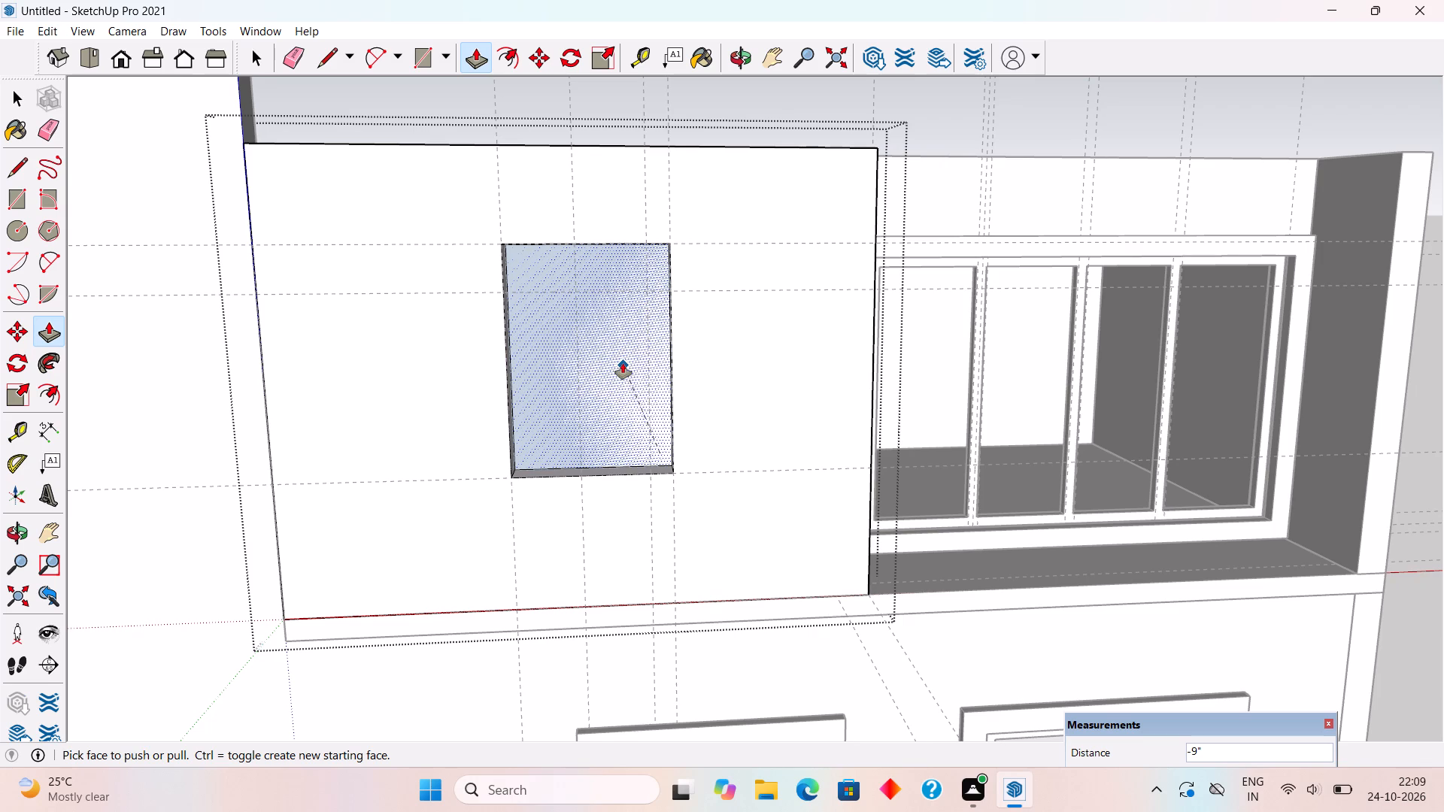
key("space")
left_click(978, 123)
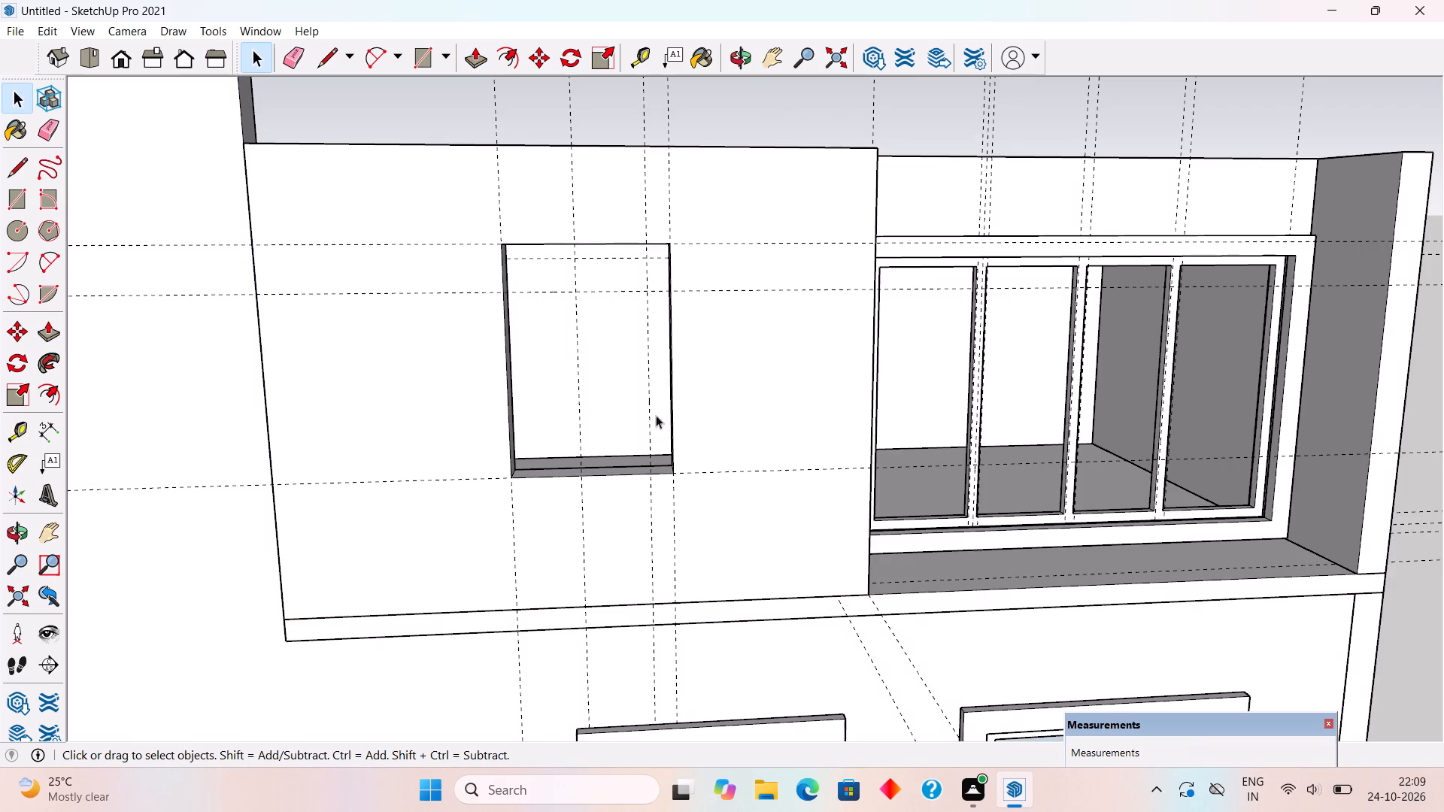
Outside the wall group, draw a 3' 6" by 5' rectangle covering the new window opening.
scroll(457, 487, "up", 2)
scroll(405, 409, "up", 1)
scroll(555, 132, "up", 1)
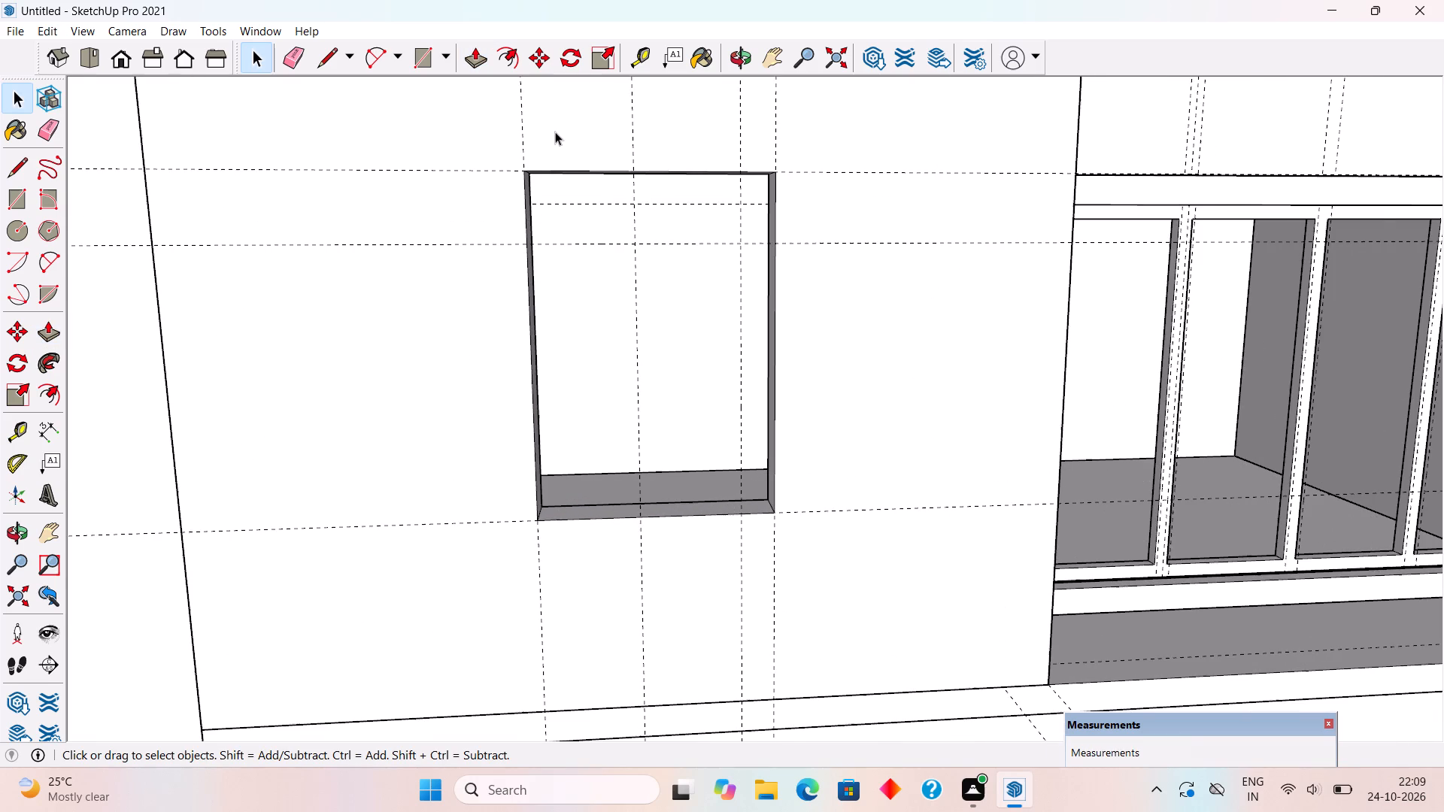
scroll(555, 132, "up", 1)
key("r")
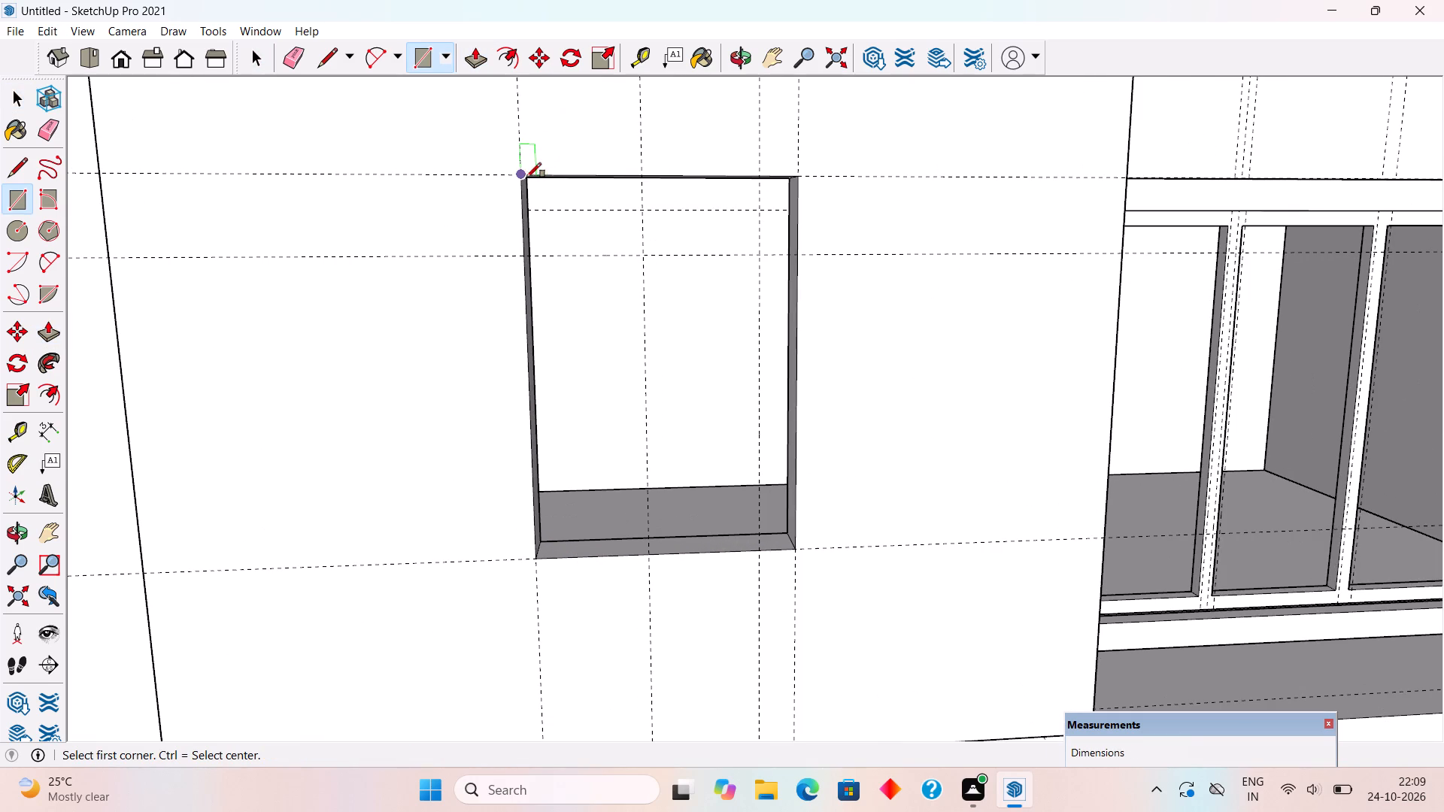
left_click(524, 178)
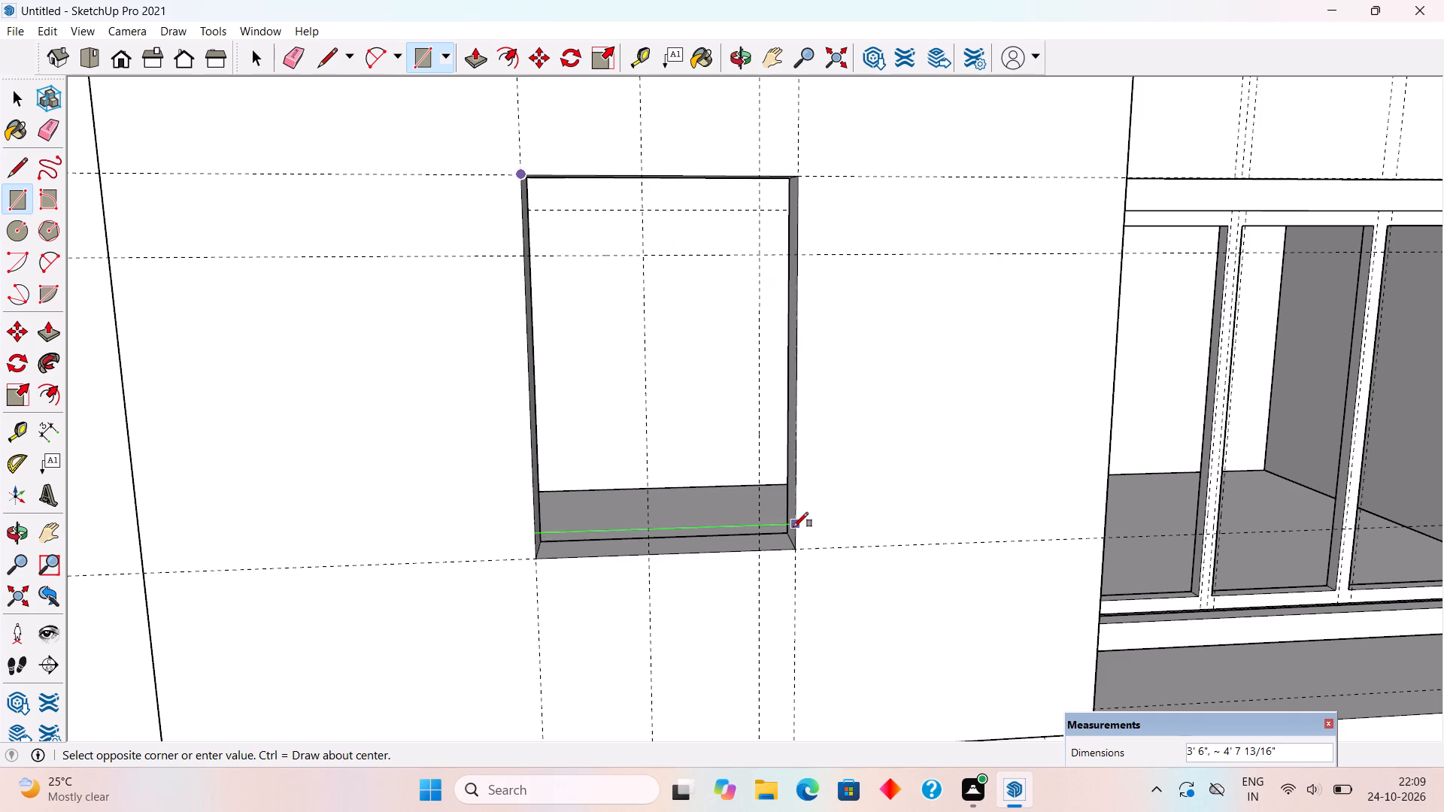
left_click(795, 549)
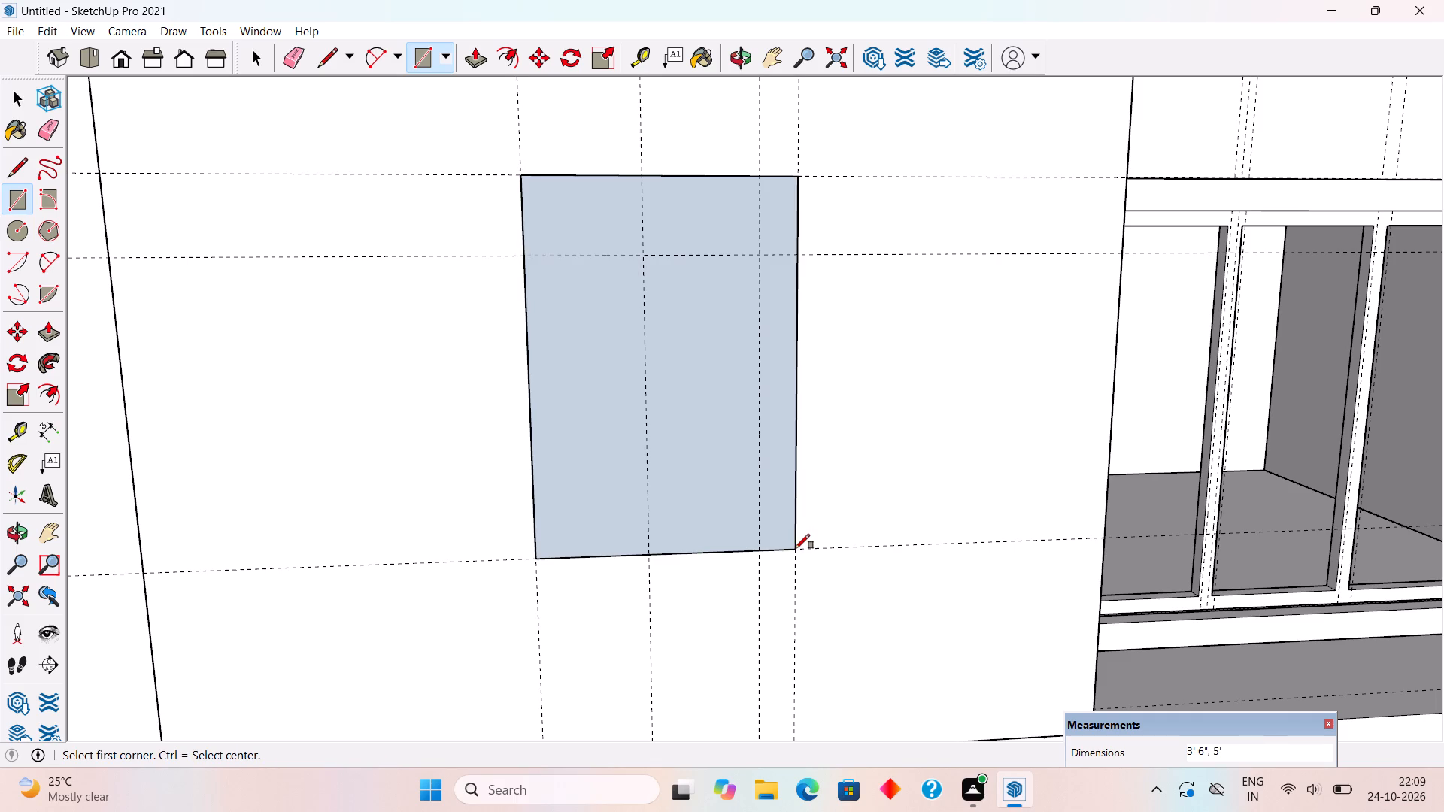
Offset the window rectangle's outline 5" outward and delete the inner face covering the opening.
key("f")
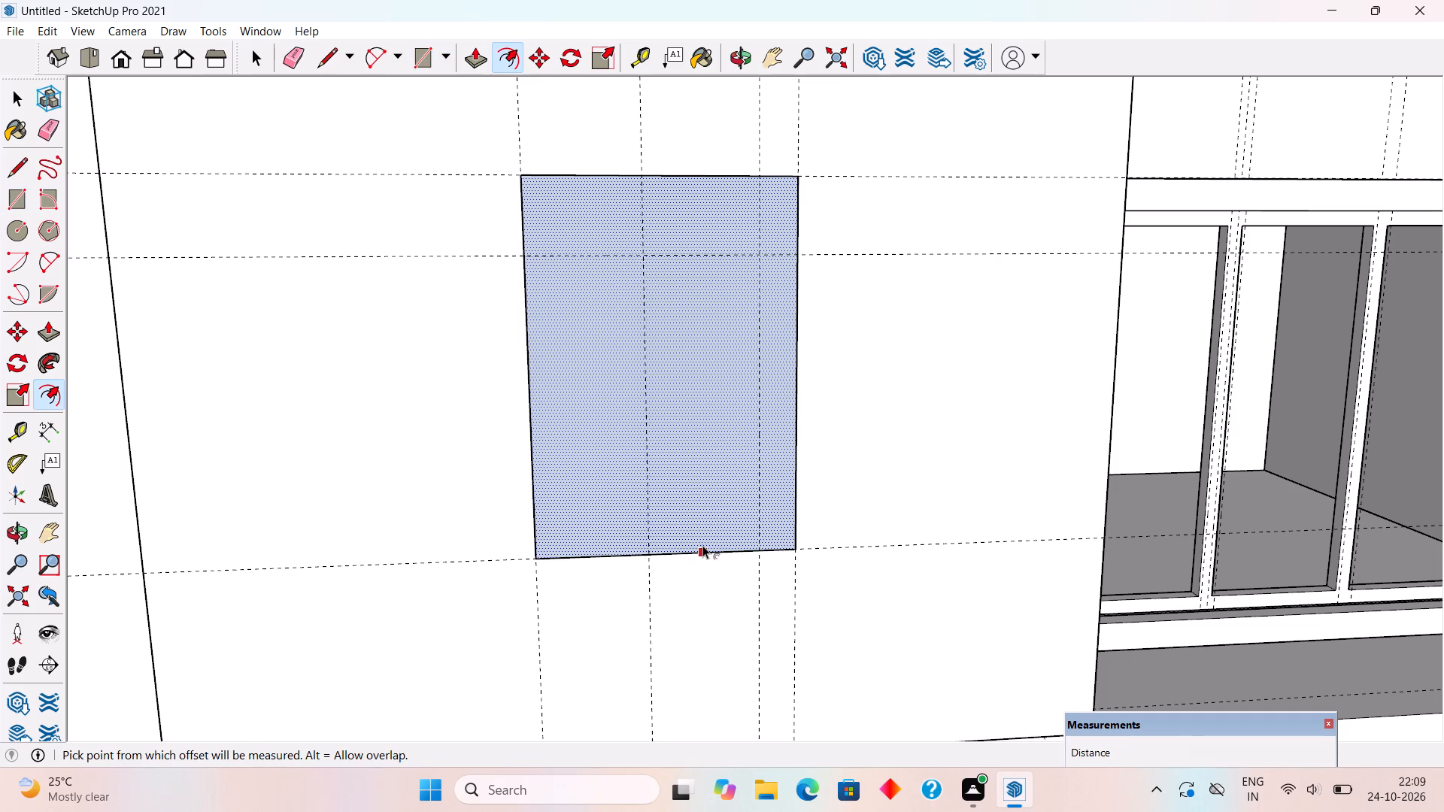
left_click(702, 545)
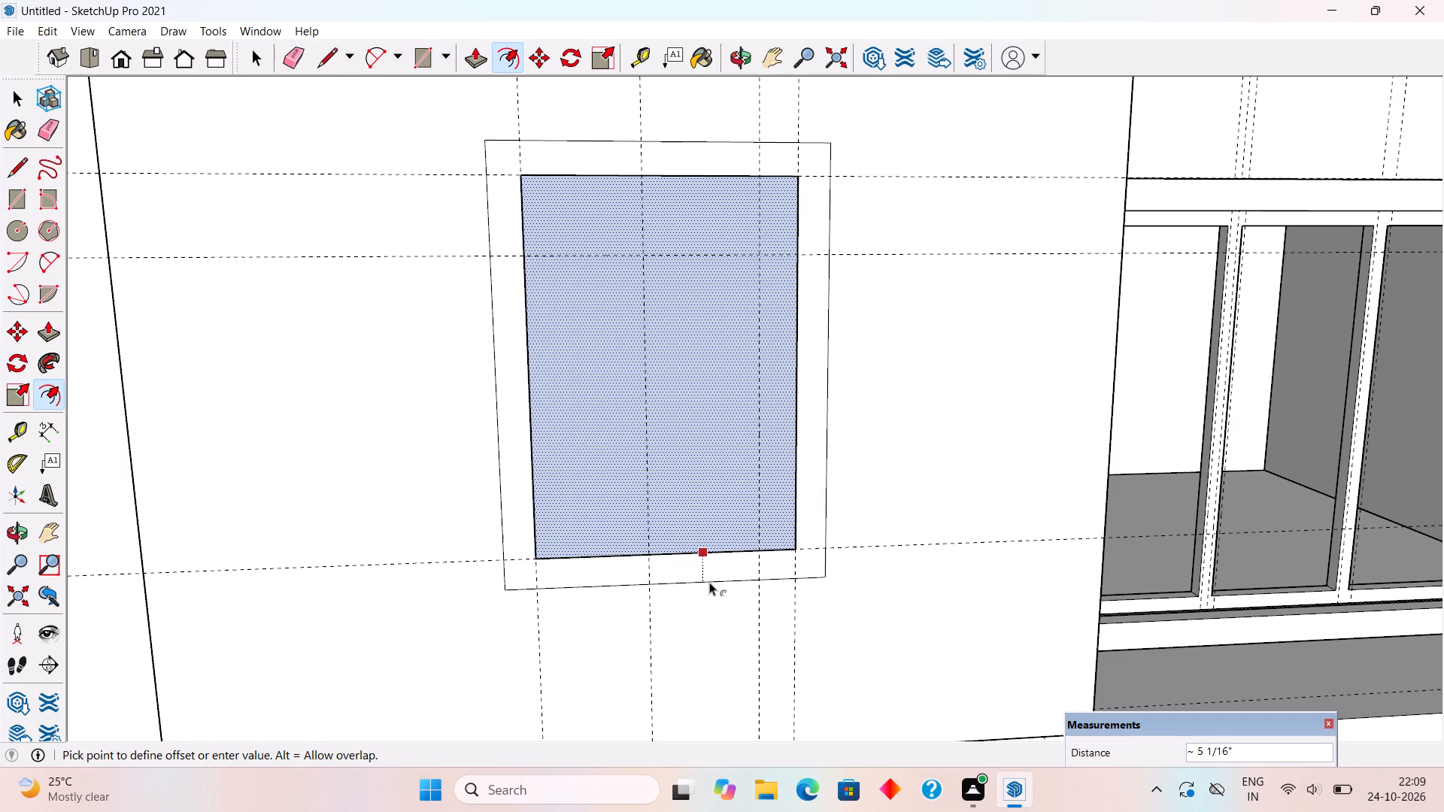
type("5\"")
key("Return")
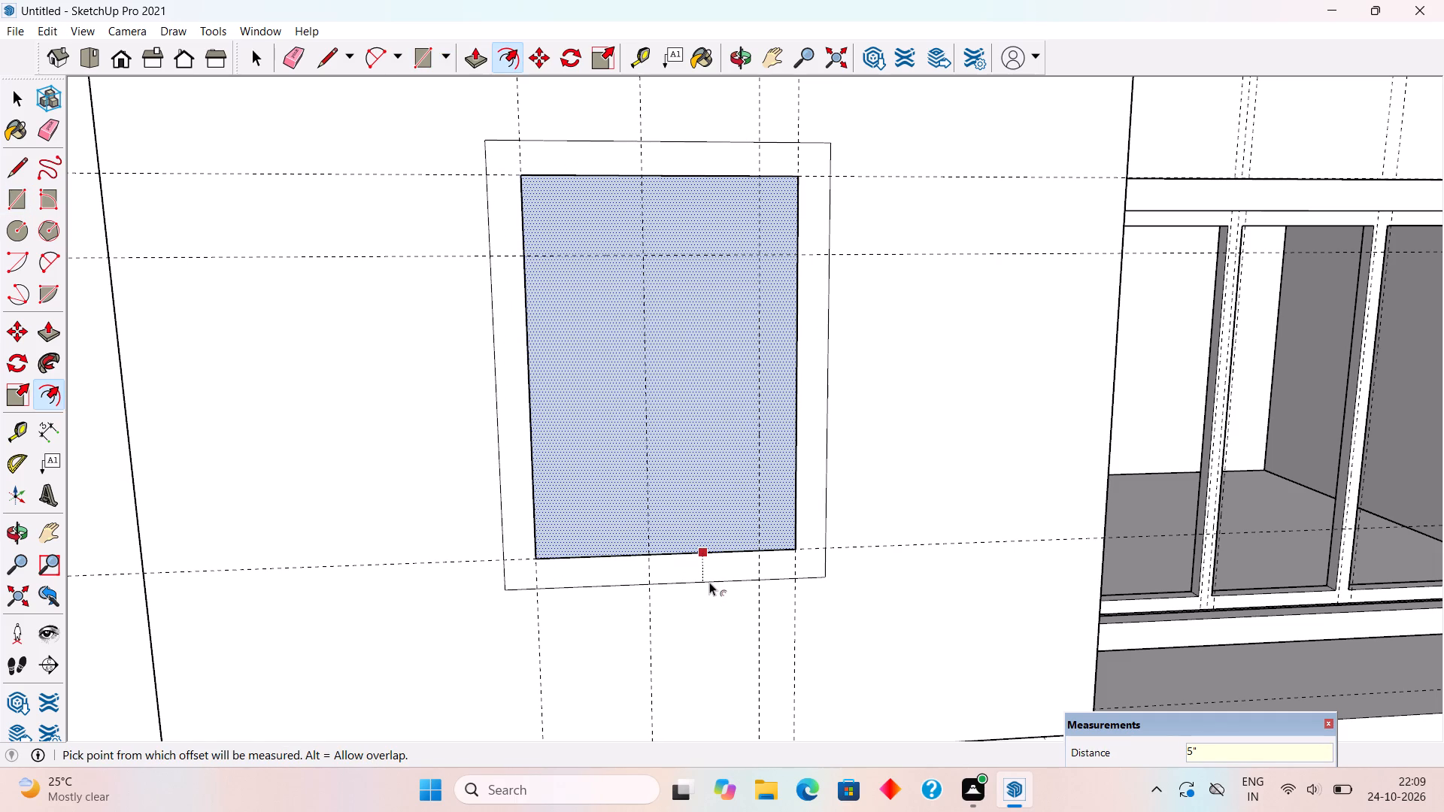
key("space")
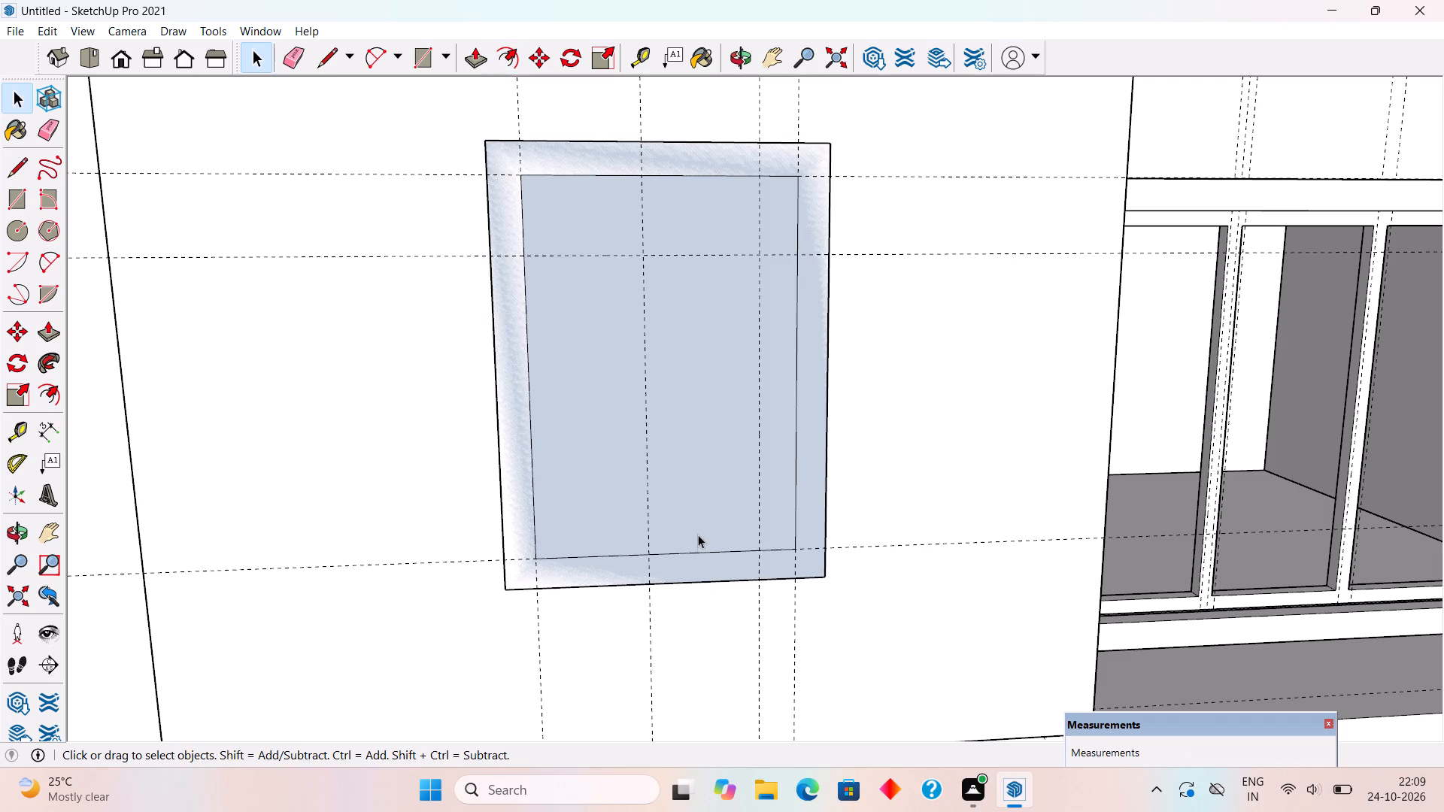
left_click(698, 535)
key("Delete")
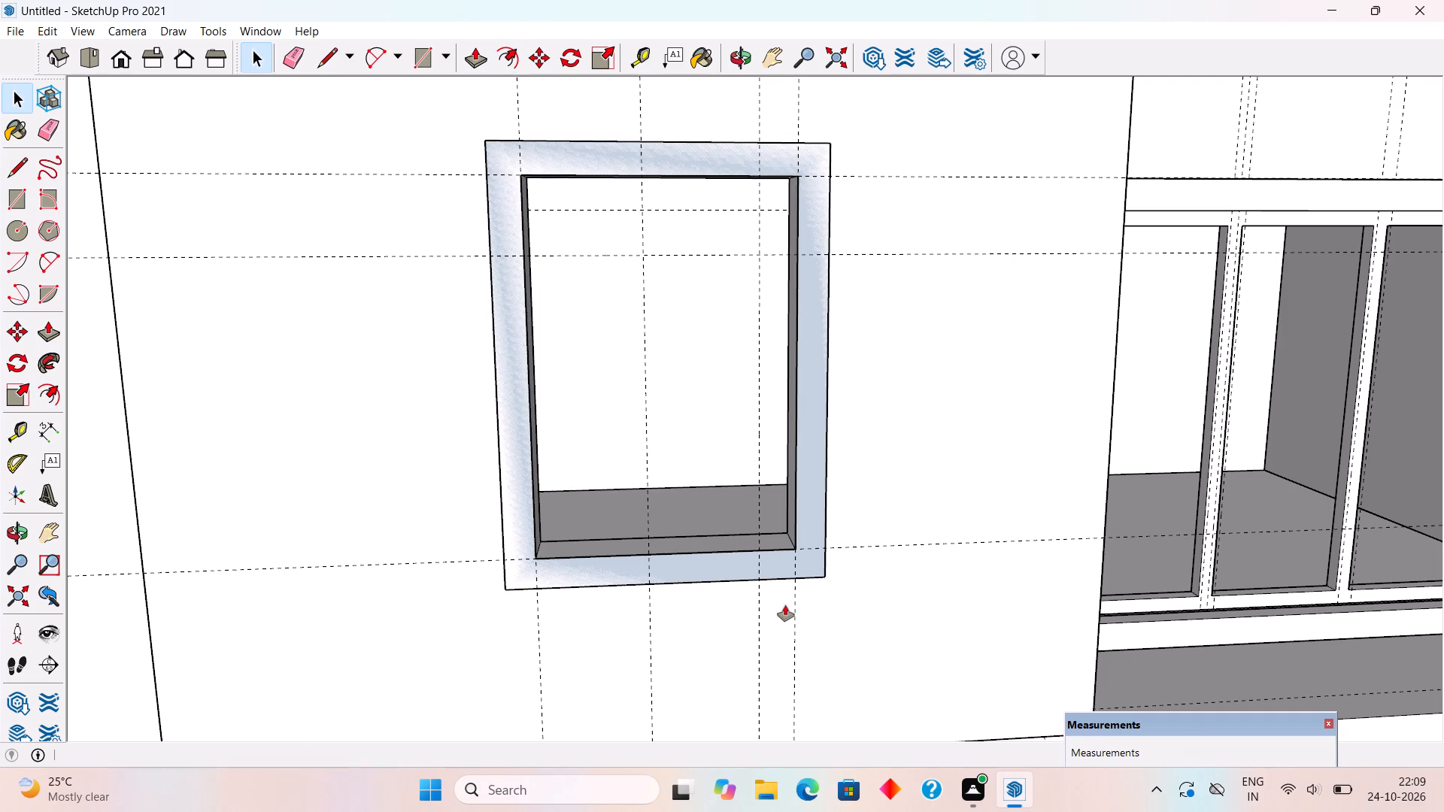
Extrude the border around the window opening 4" out from the wall and make it a group.
key("p")
left_click(805, 538)
key("4")
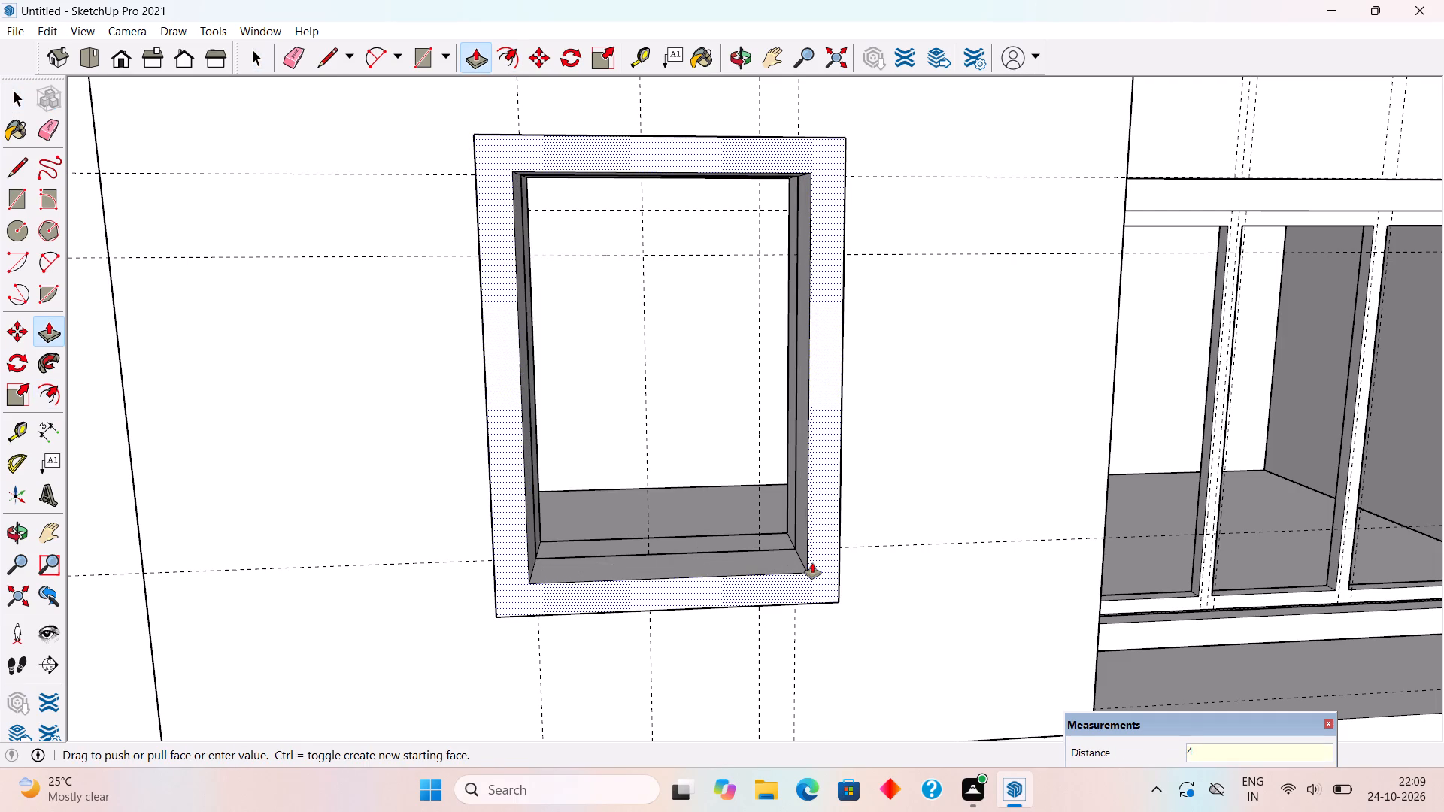
key("shift+quotedbl")
key("Return")
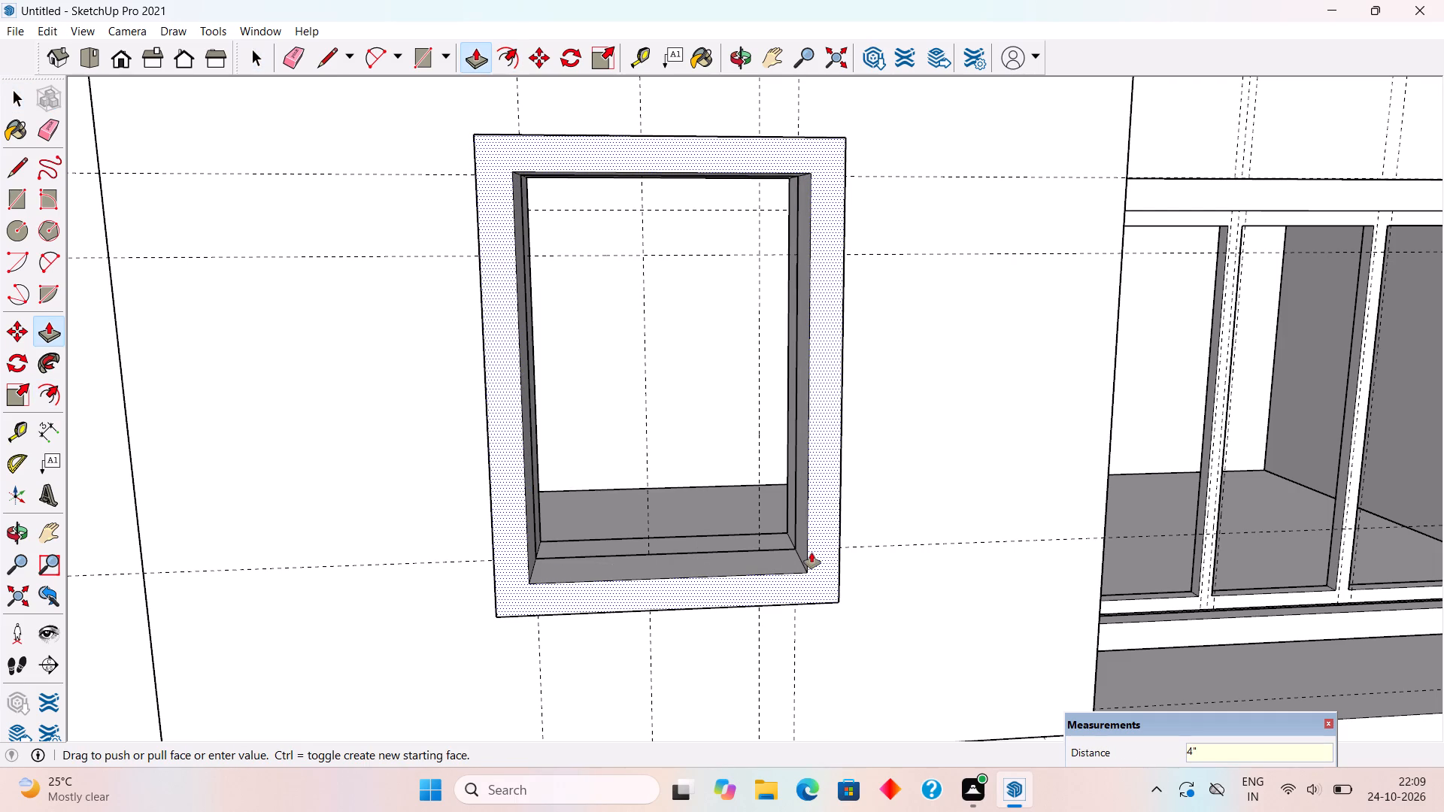
key("space")
triple_click(811, 553)
right_click(811, 553)
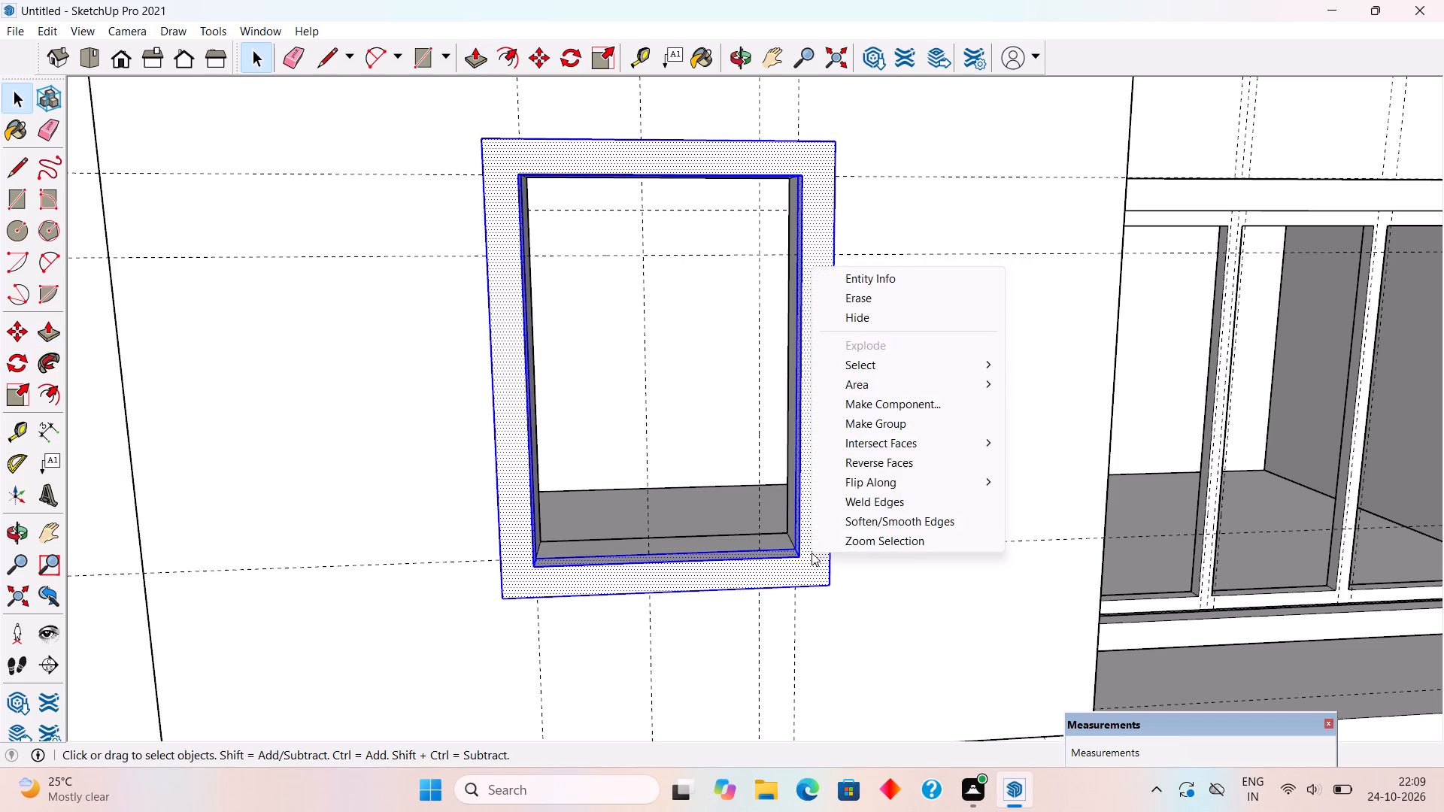
left_click(859, 421)
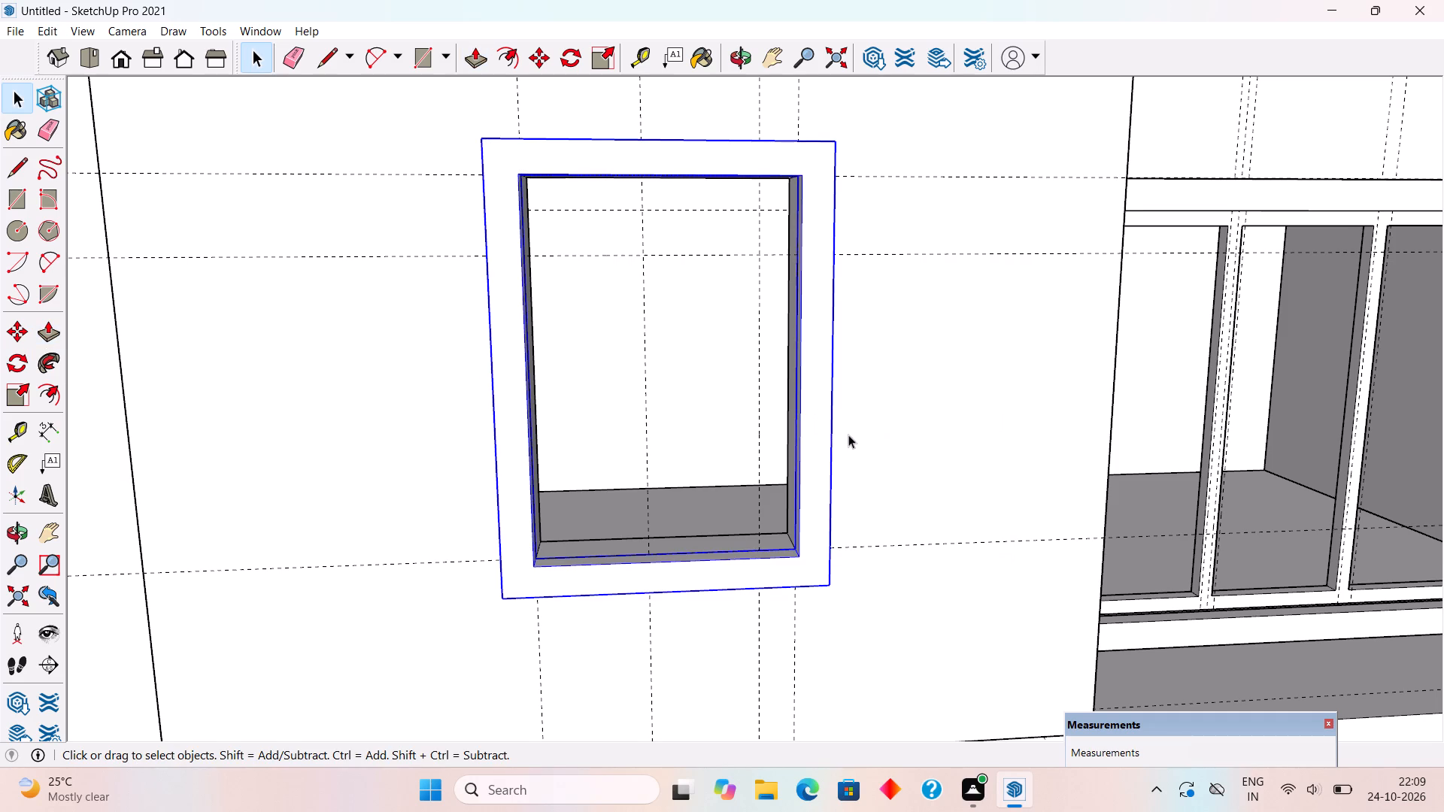
Draw a 3' 6" by 5' rectangle across the opening inside the surround and offset its outline 3" inward.
middle_click_drag(846, 438, 842, 420)
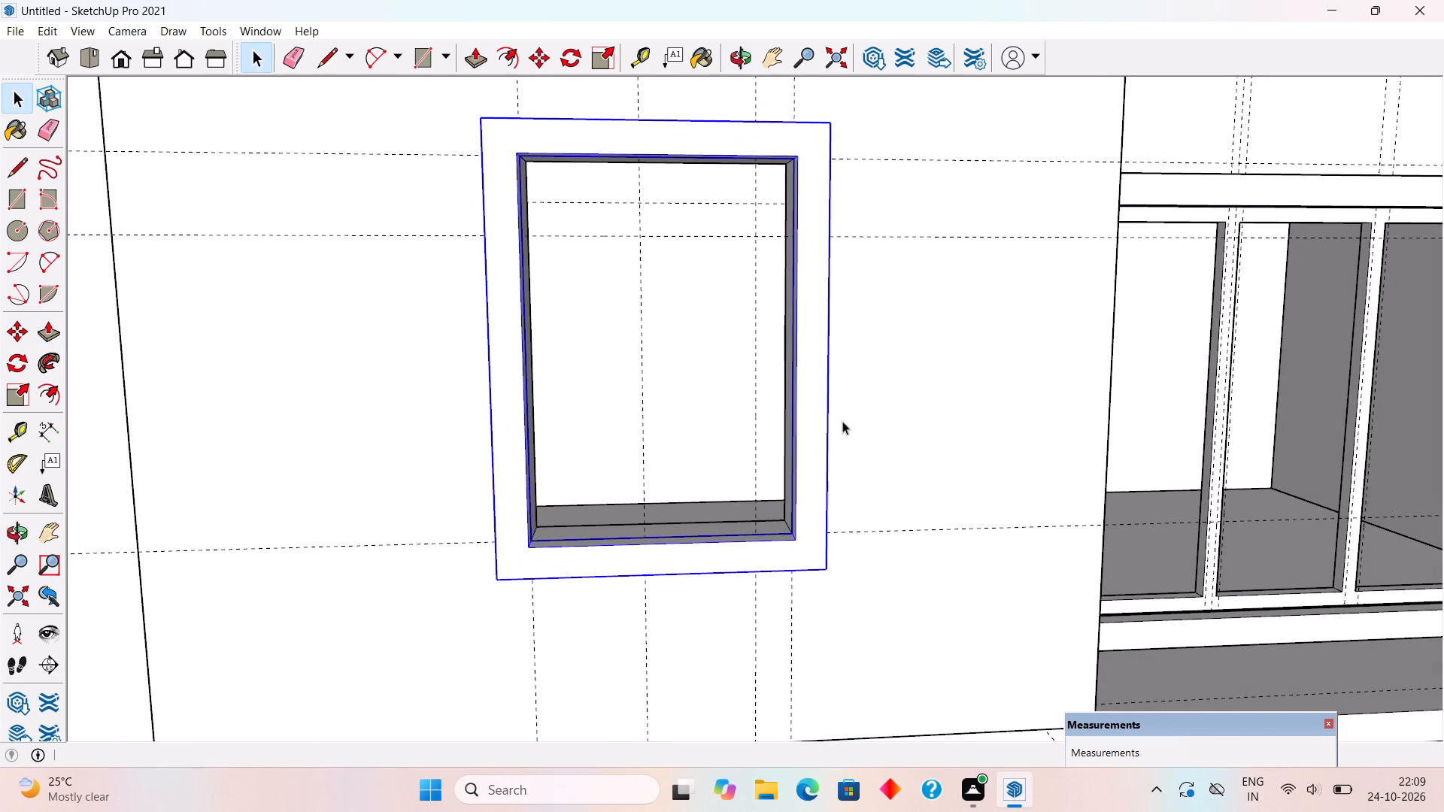
key("r")
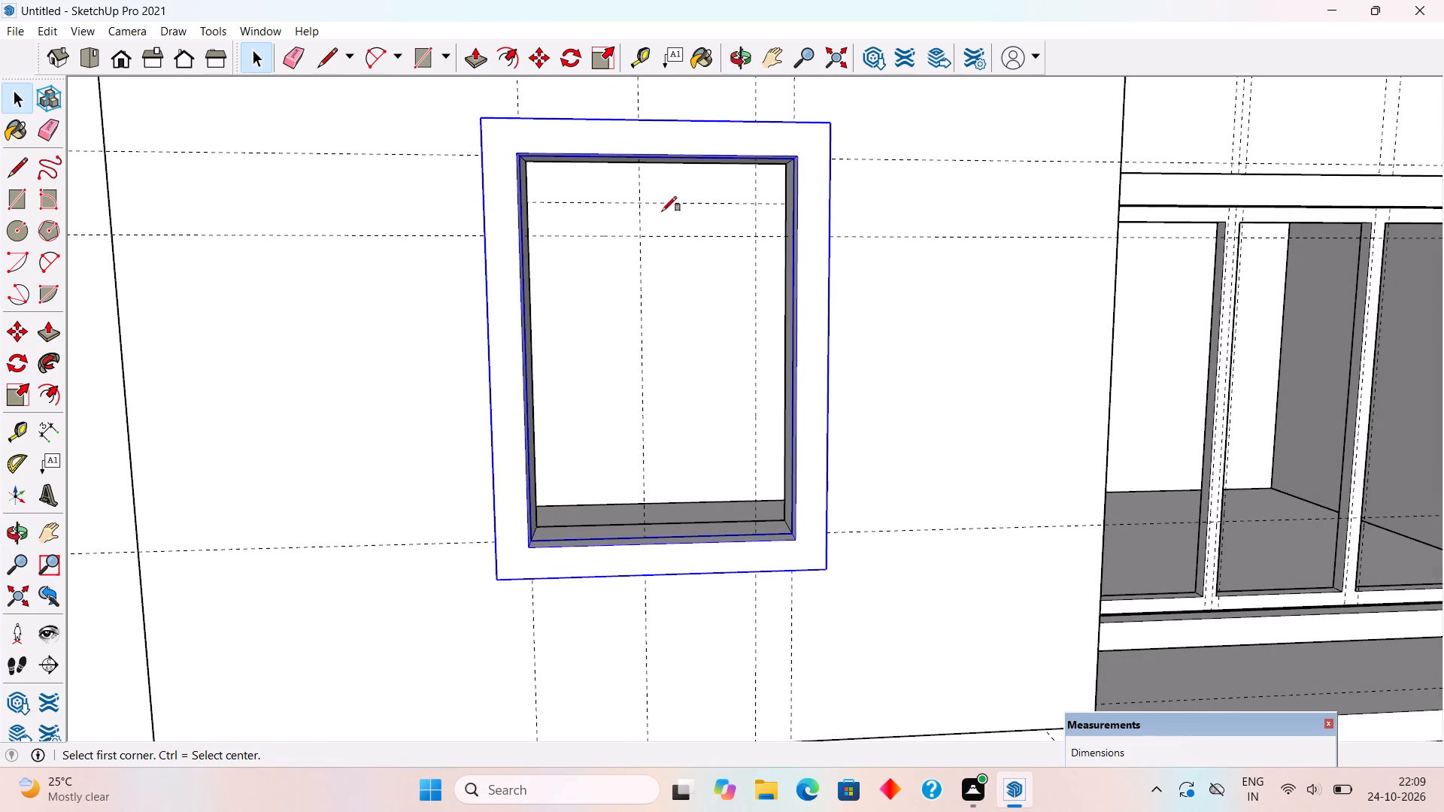
left_click(516, 153)
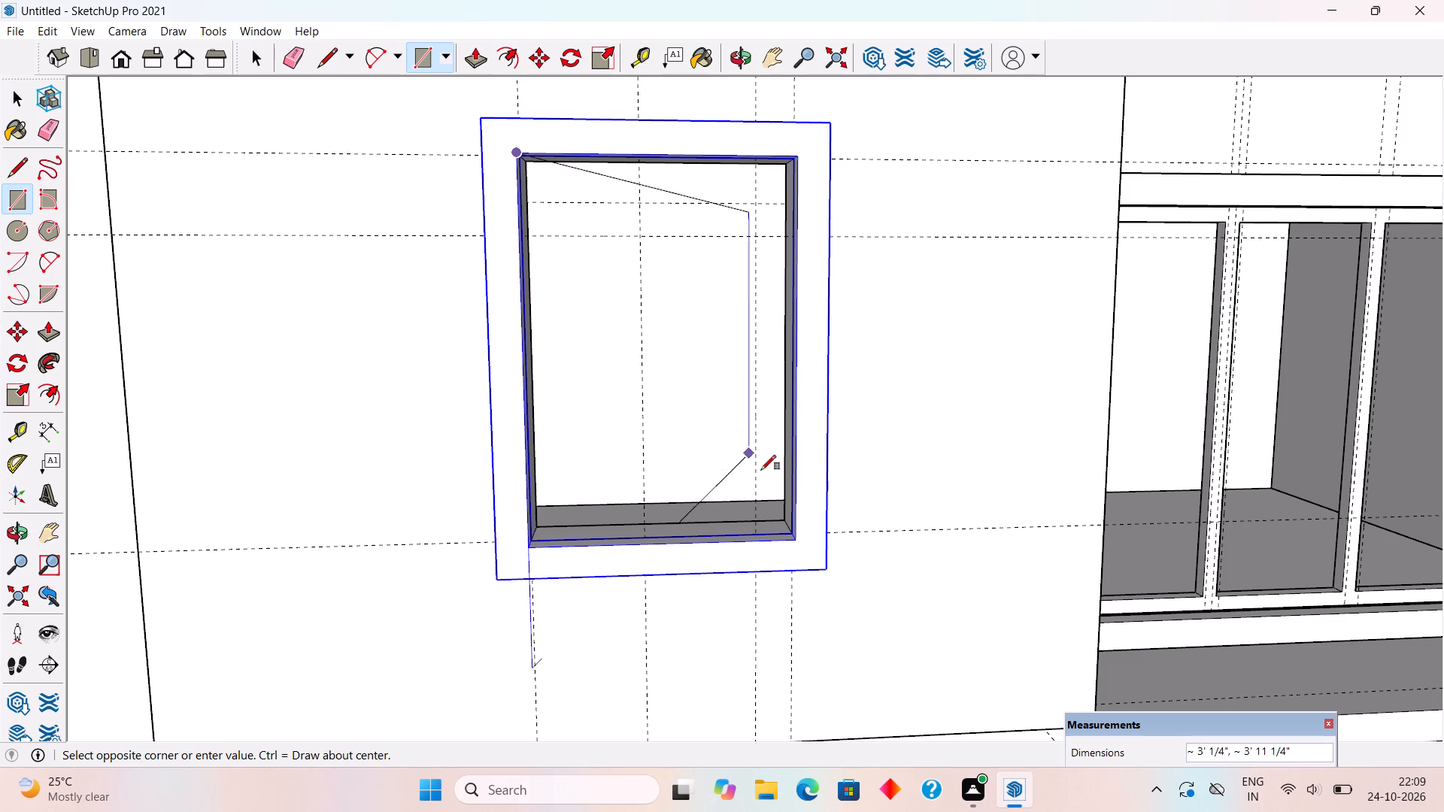
left_click(799, 539)
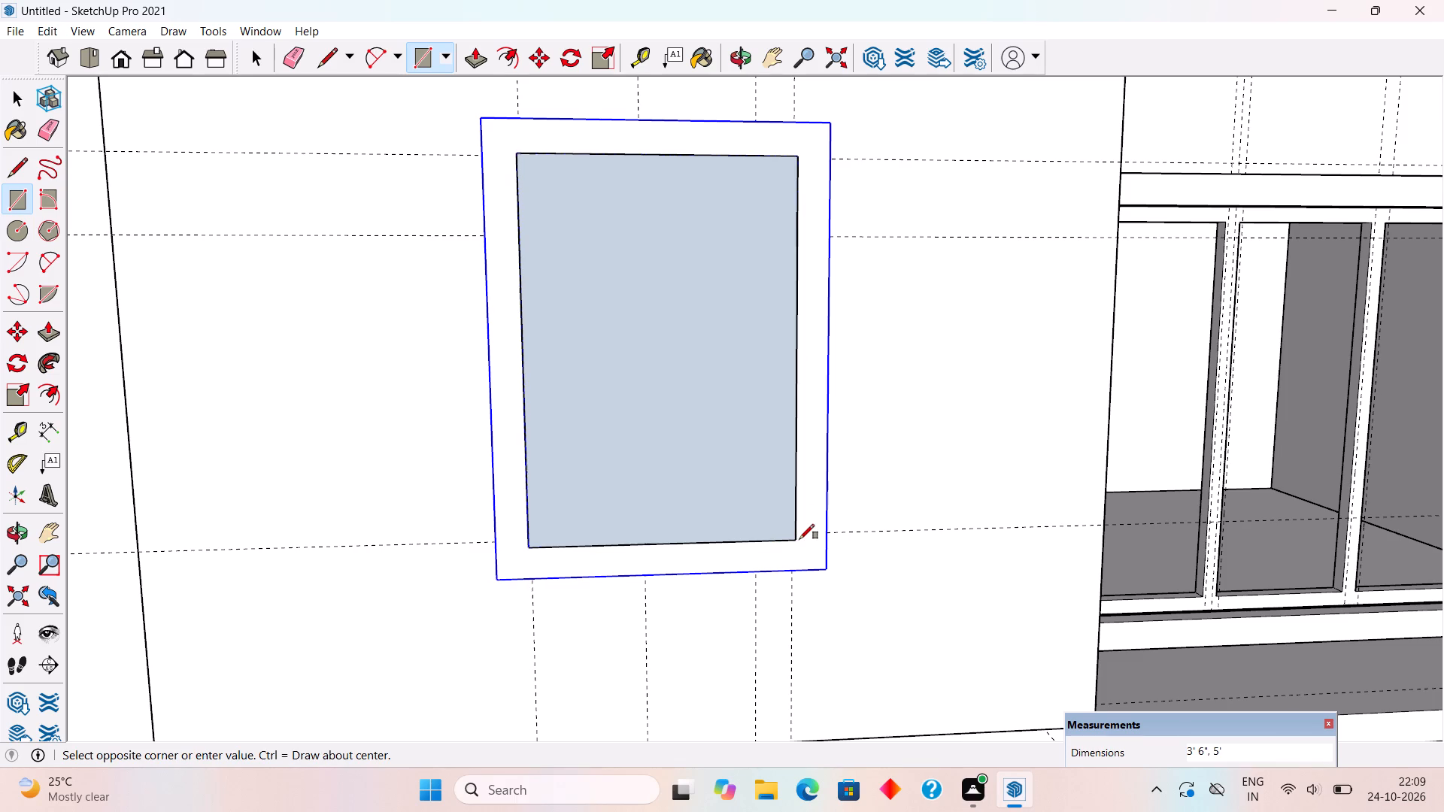
key("f")
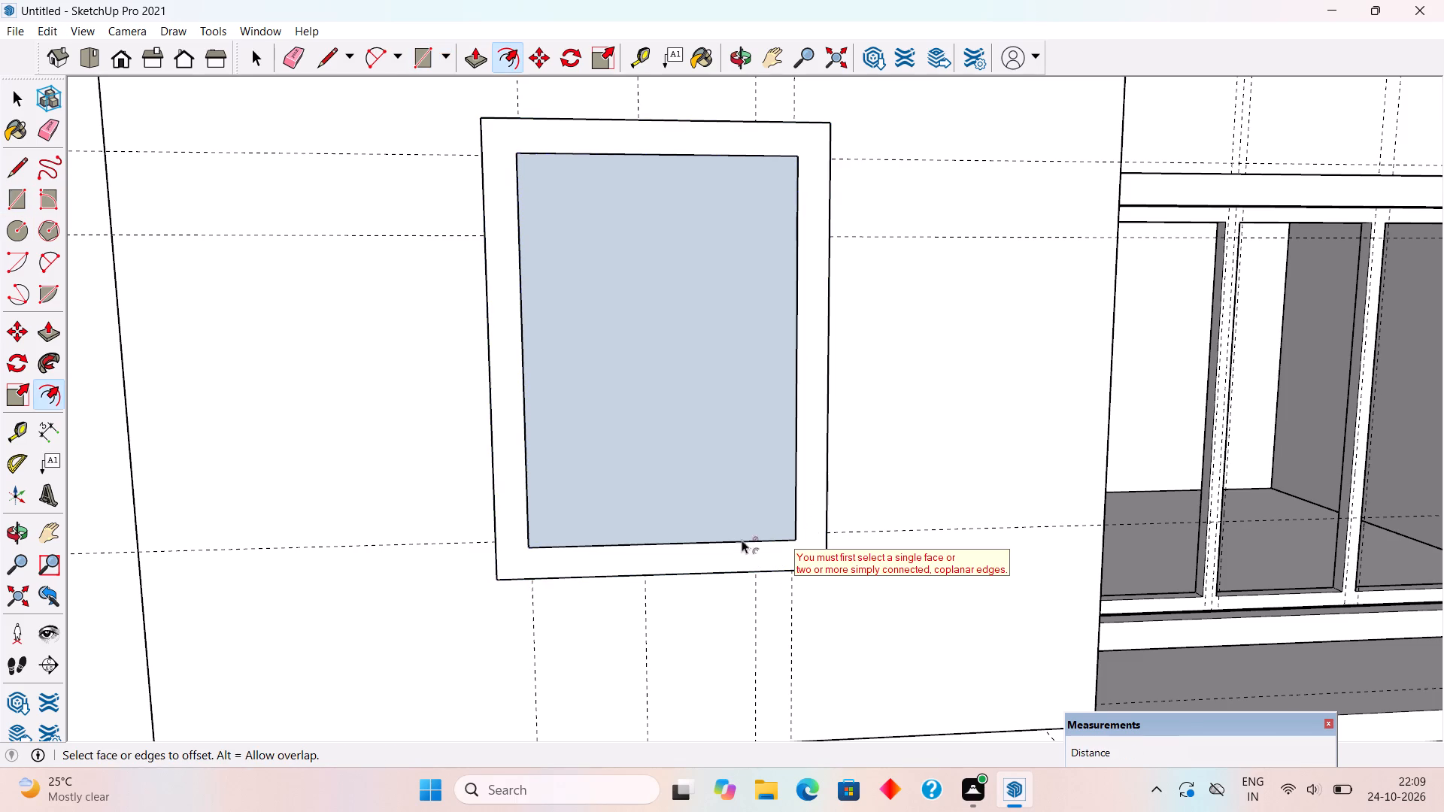
left_click(719, 535)
type("3\"")
key("Return")
Place a vertical guide through the inner rectangle's centre, 1' 6" from its side edge, and a guide 1.5" to each side of it.
key("t")
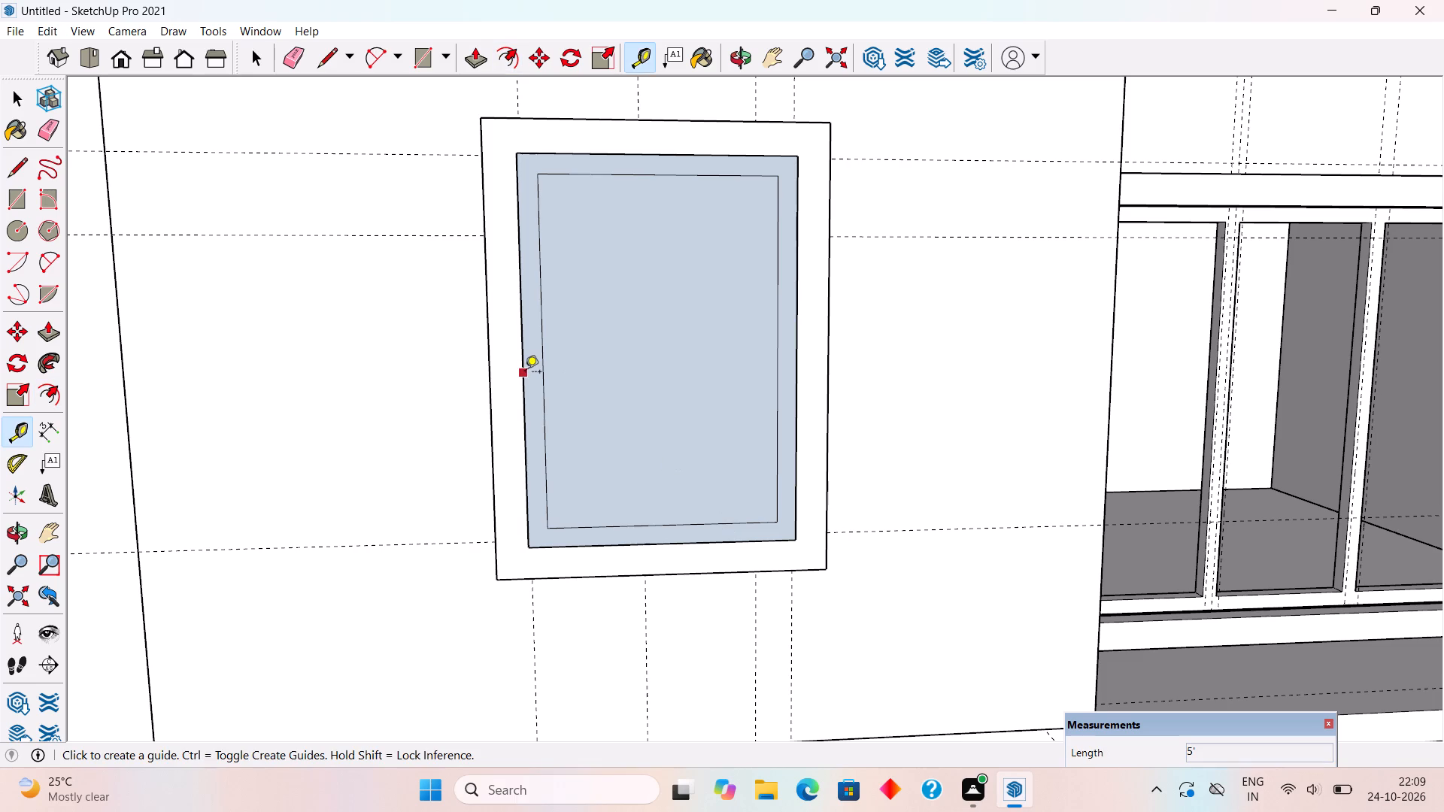
left_click(542, 411)
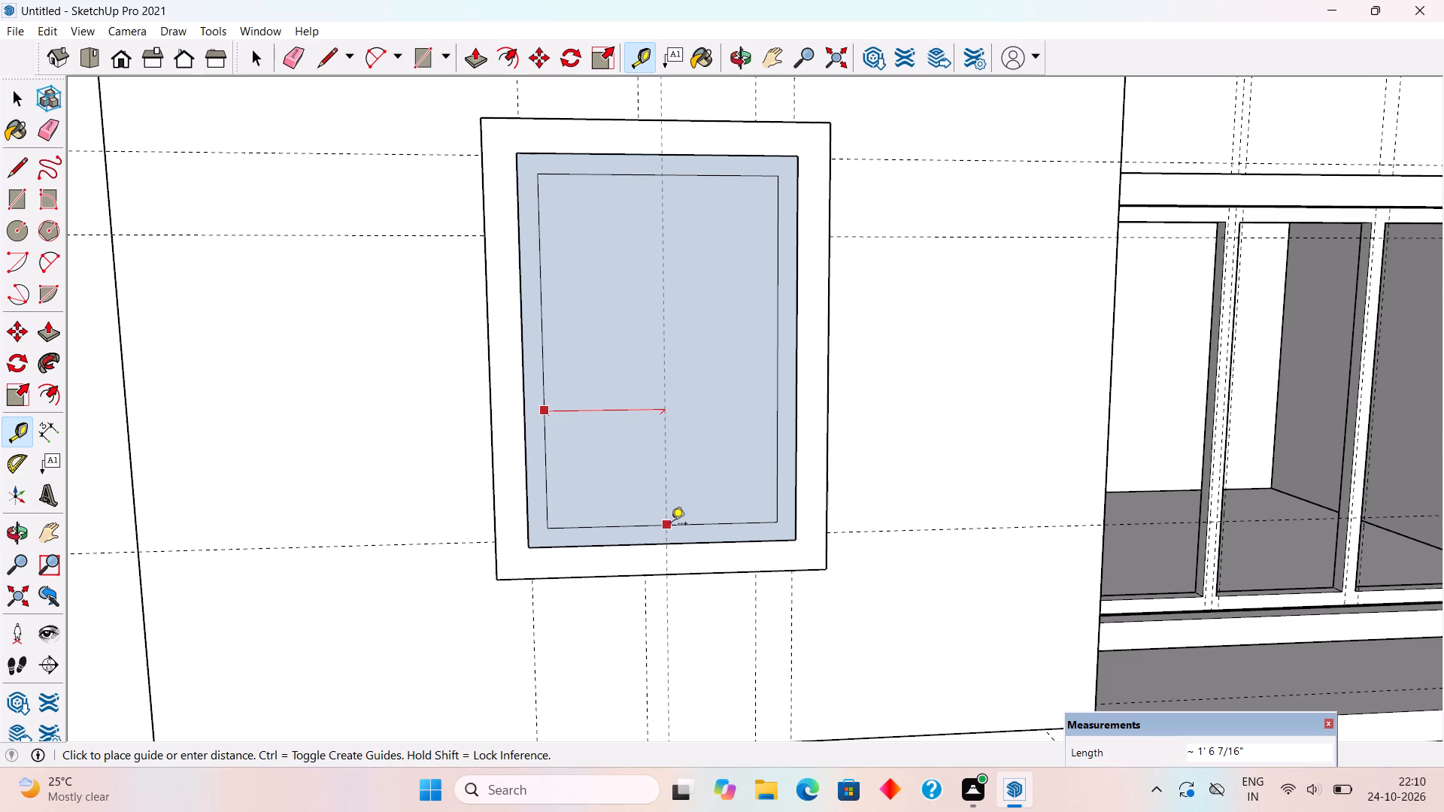
scroll(663, 526, "up", 4)
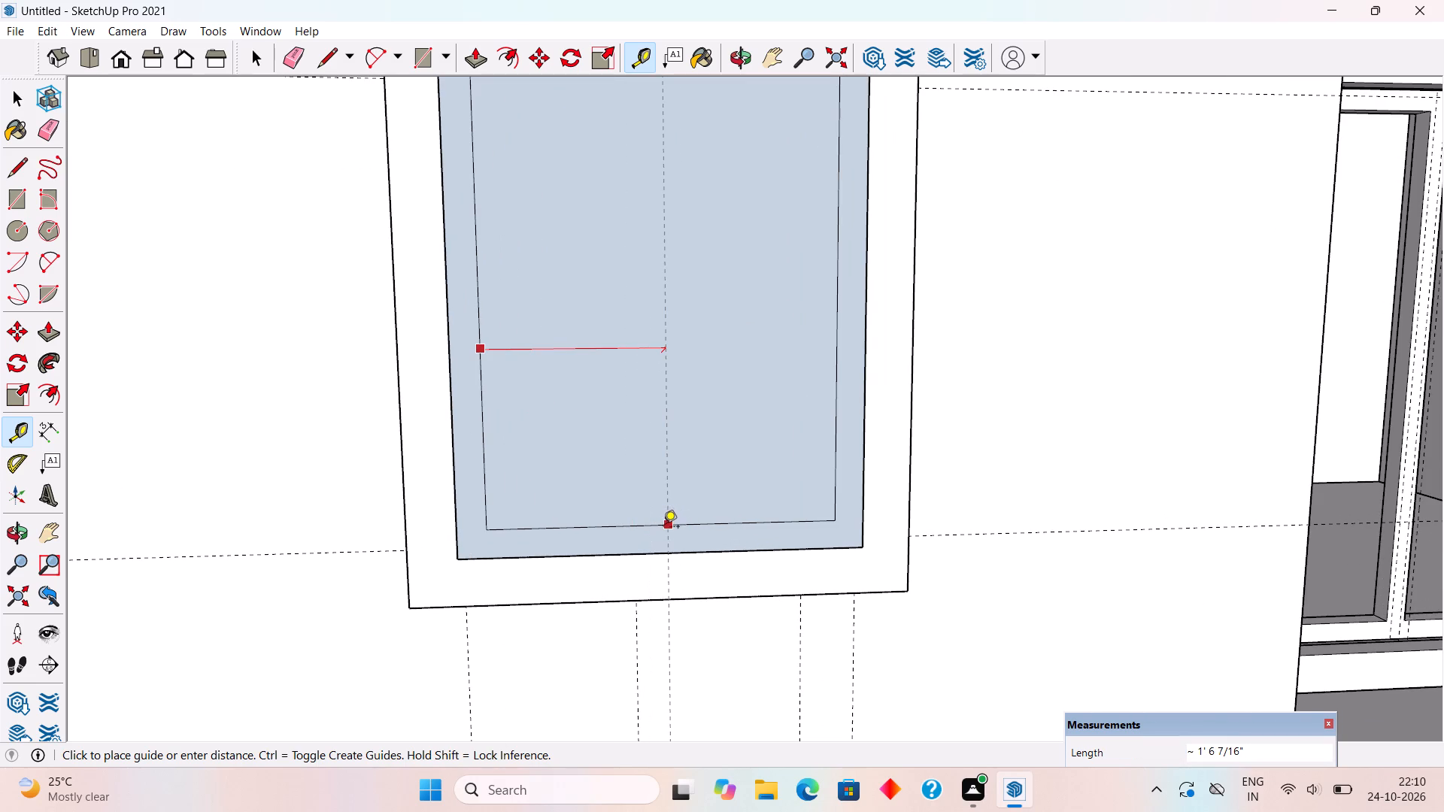
scroll(667, 525, "up", 3)
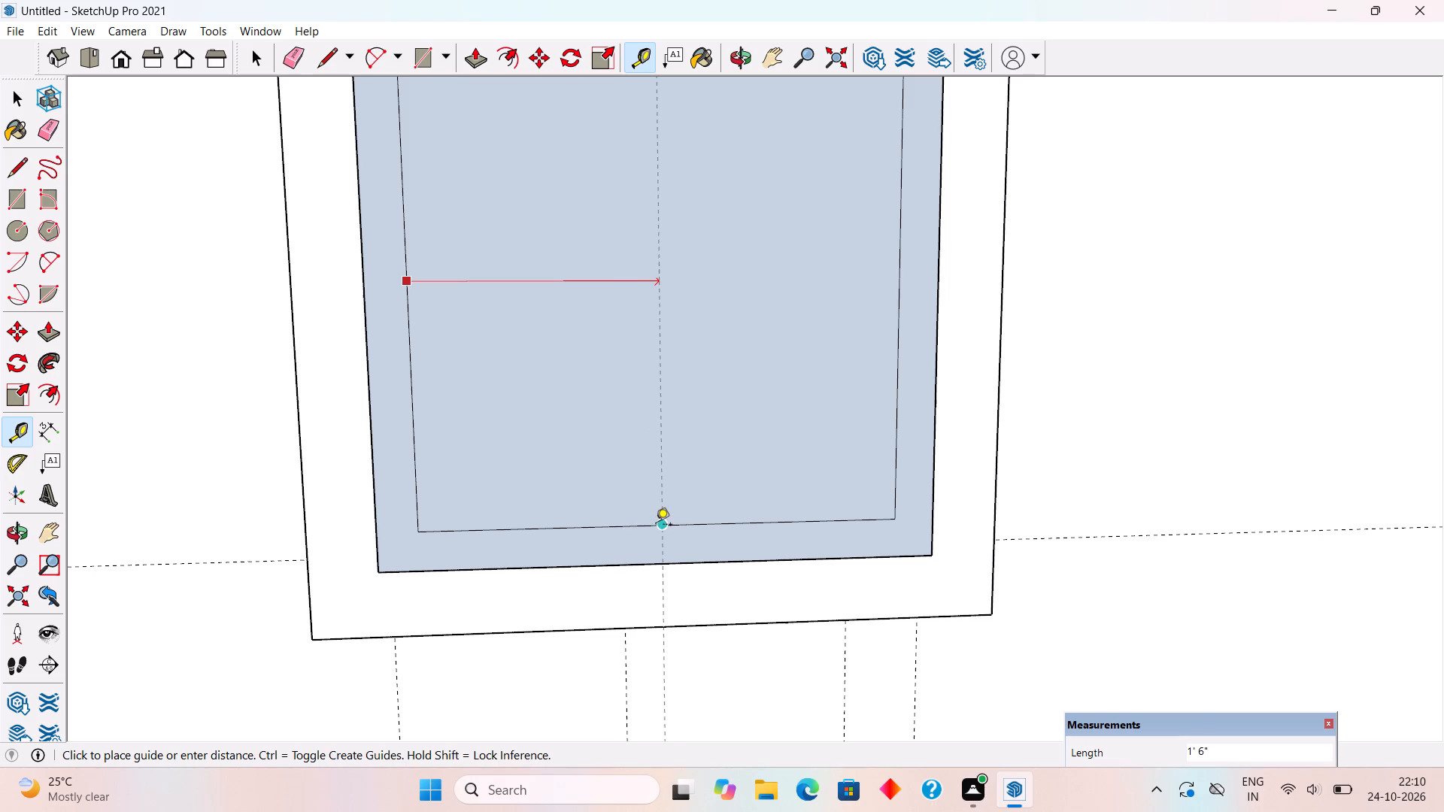
left_click(655, 528)
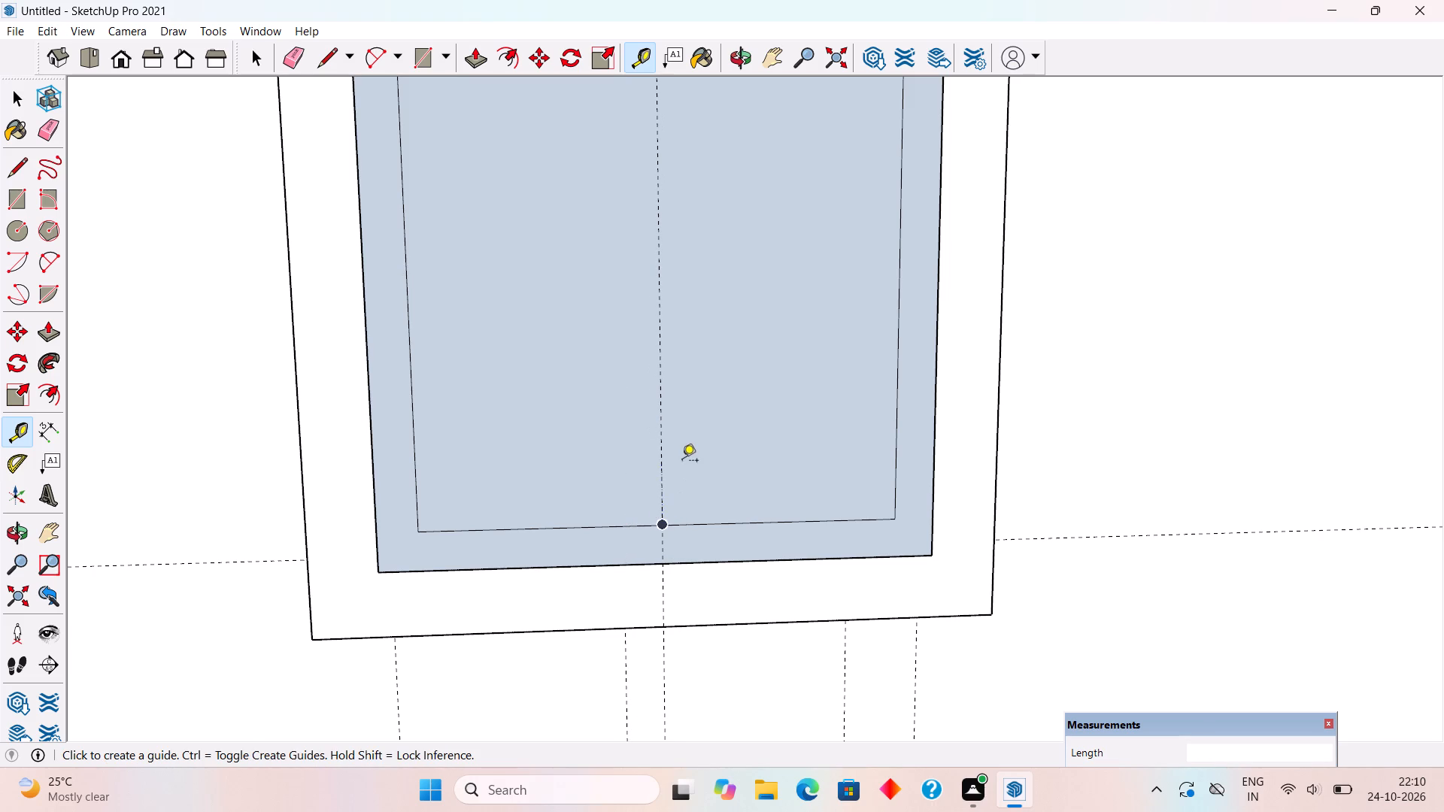
left_click(660, 460)
type("1.5\"")
key("Return")
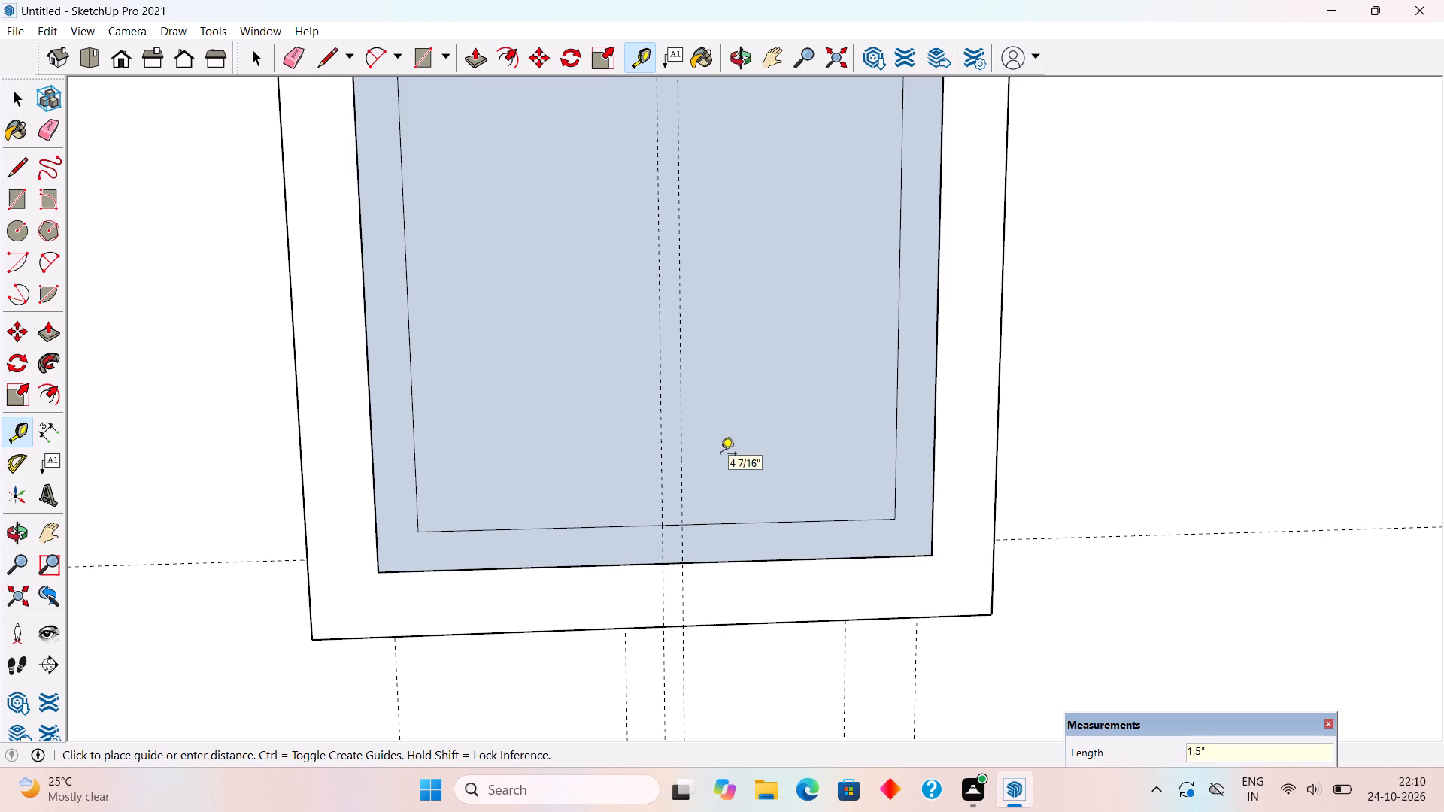
left_click(662, 493)
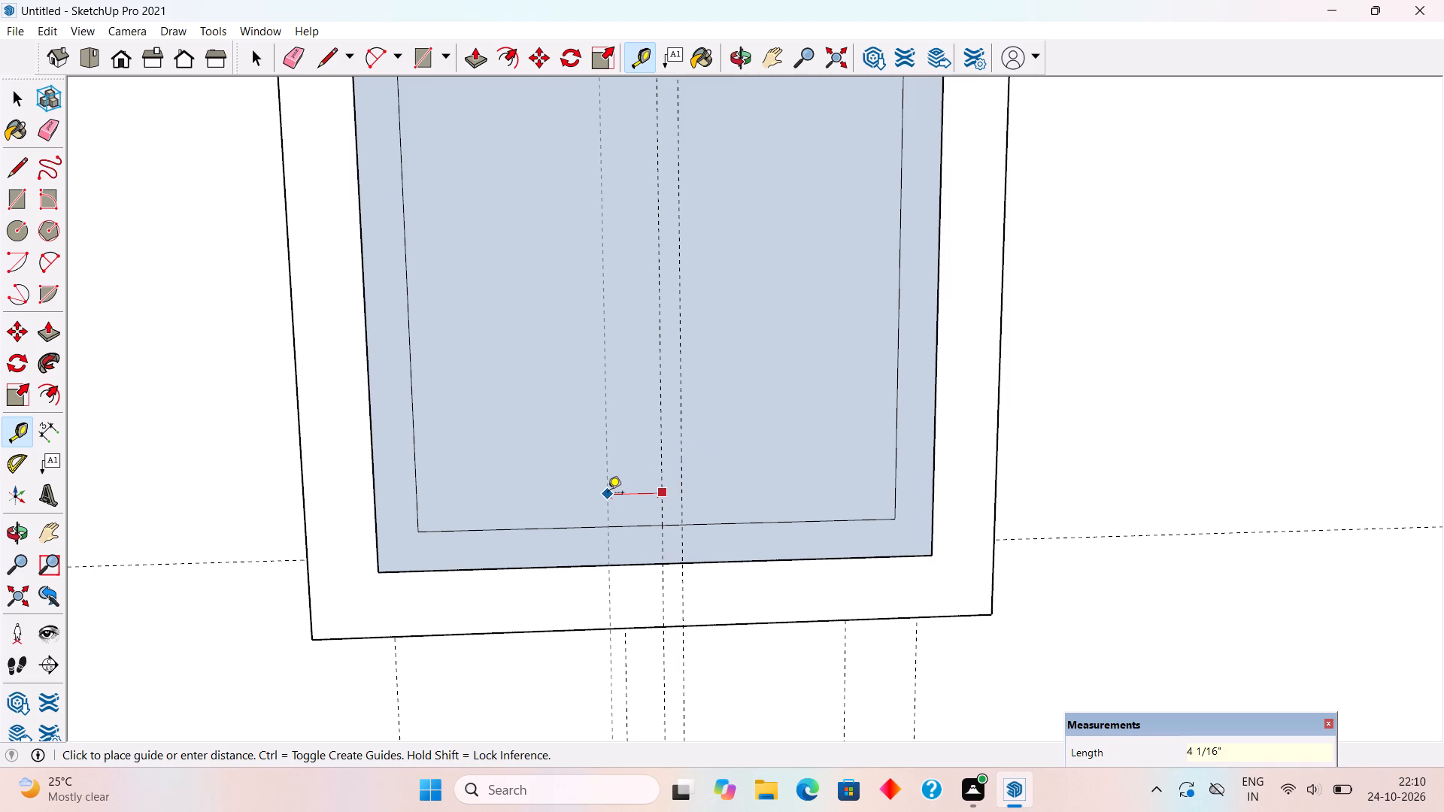
type("1.5\"")
key("Return")
Draw the two vertical mullion edges along the 1.5" guides and erase the short inner-frame segments between them at top and bottom.
key("l")
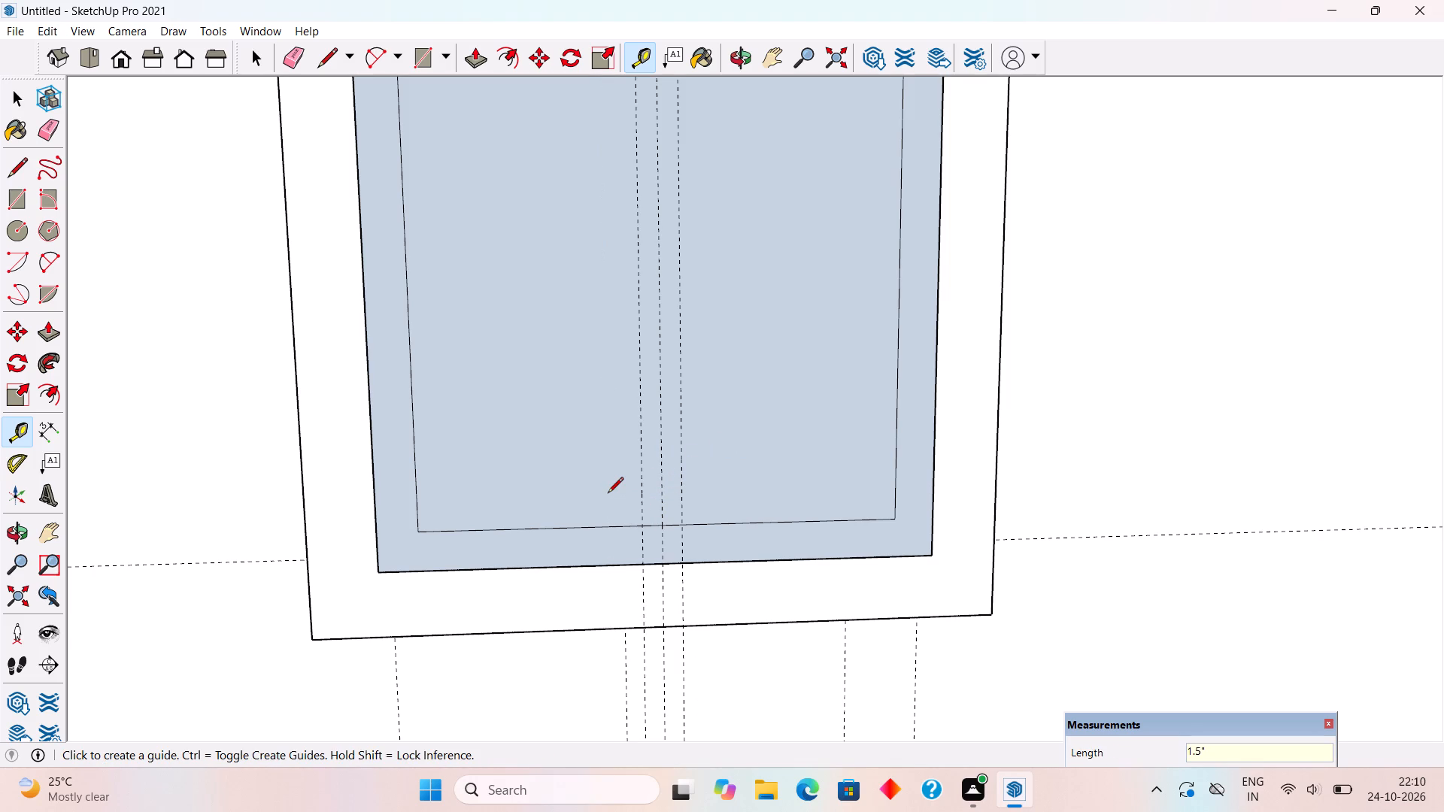
left_click(638, 529)
scroll(638, 529, "down", 3)
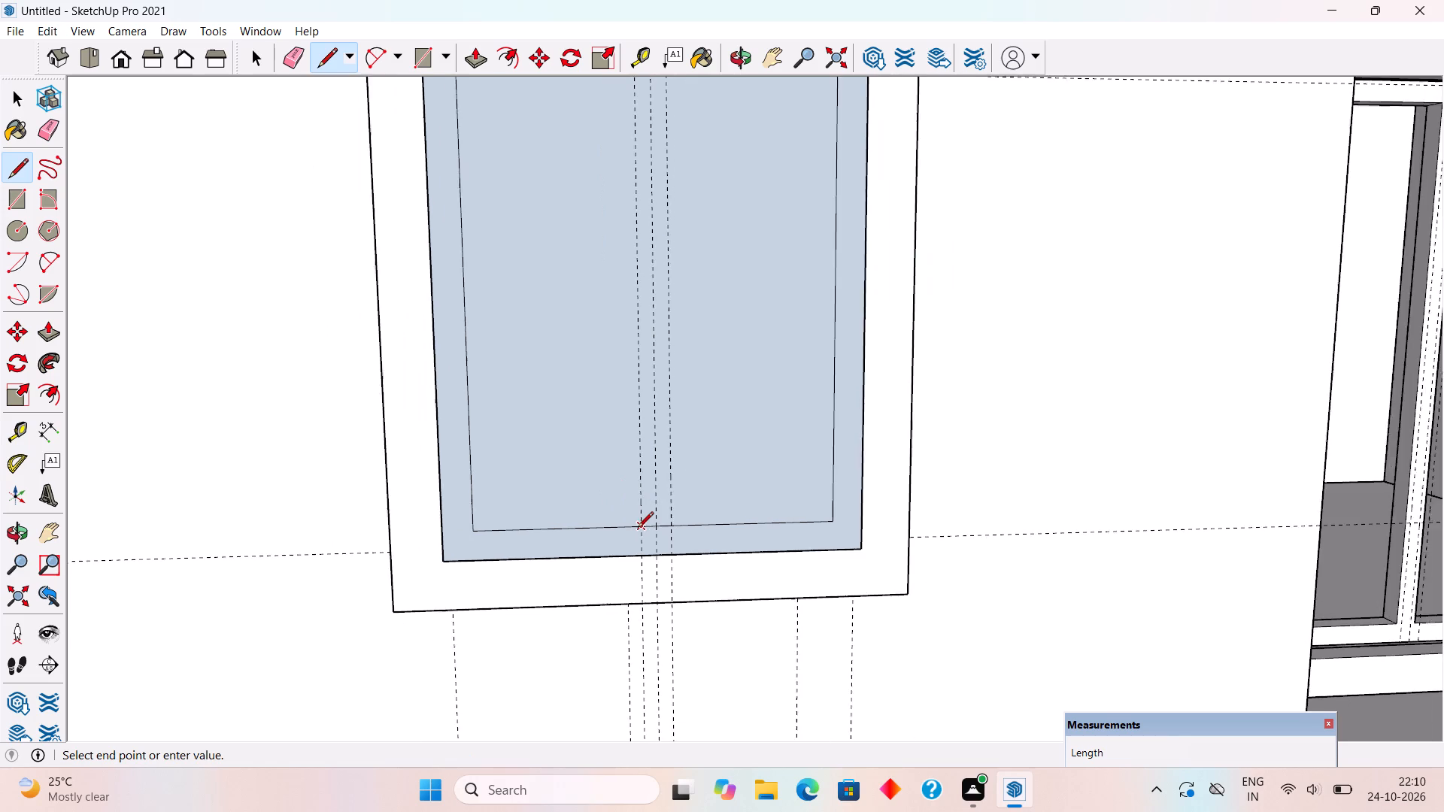
scroll(638, 529, "down", 6)
scroll(632, 222, "up", 2)
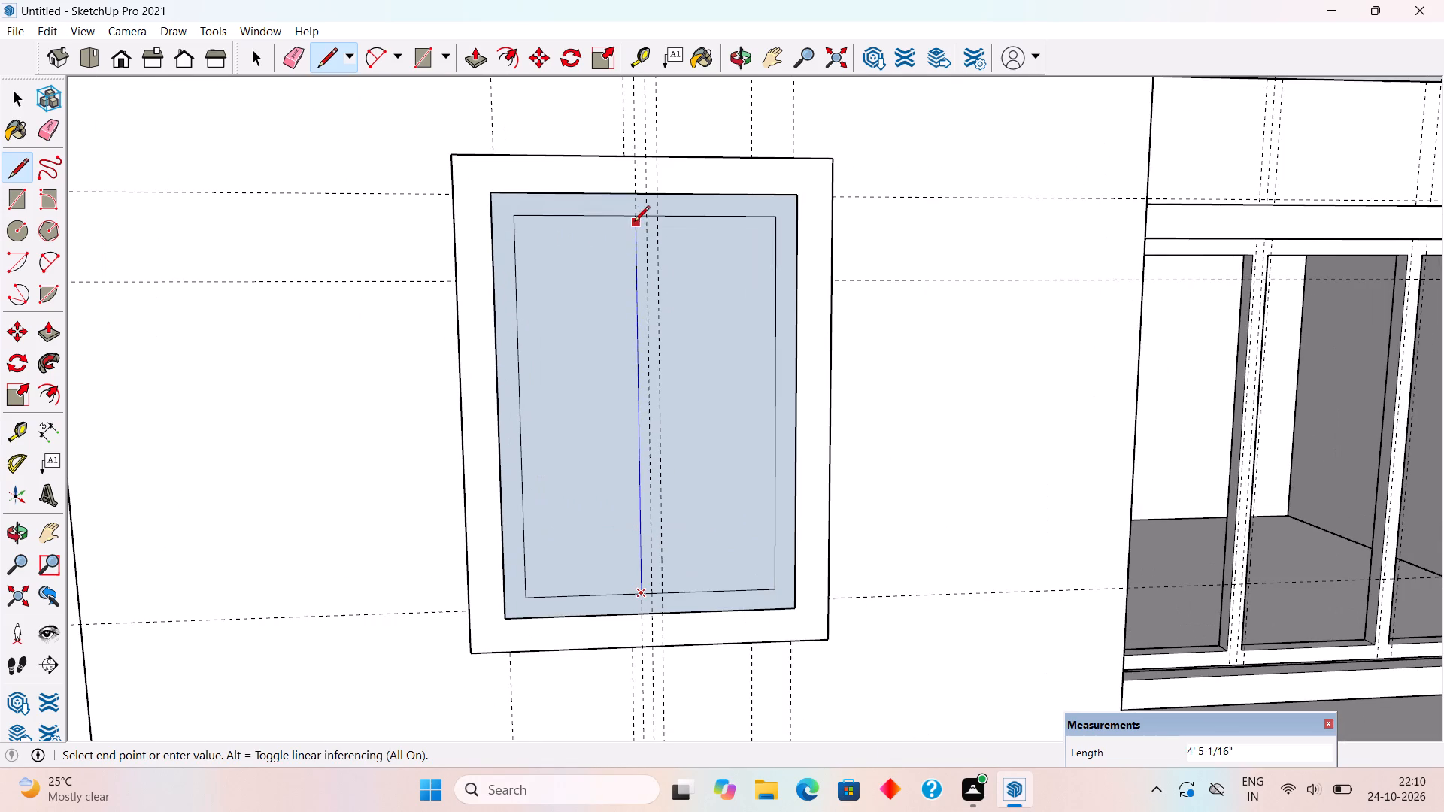
left_click(636, 217)
left_click(658, 216)
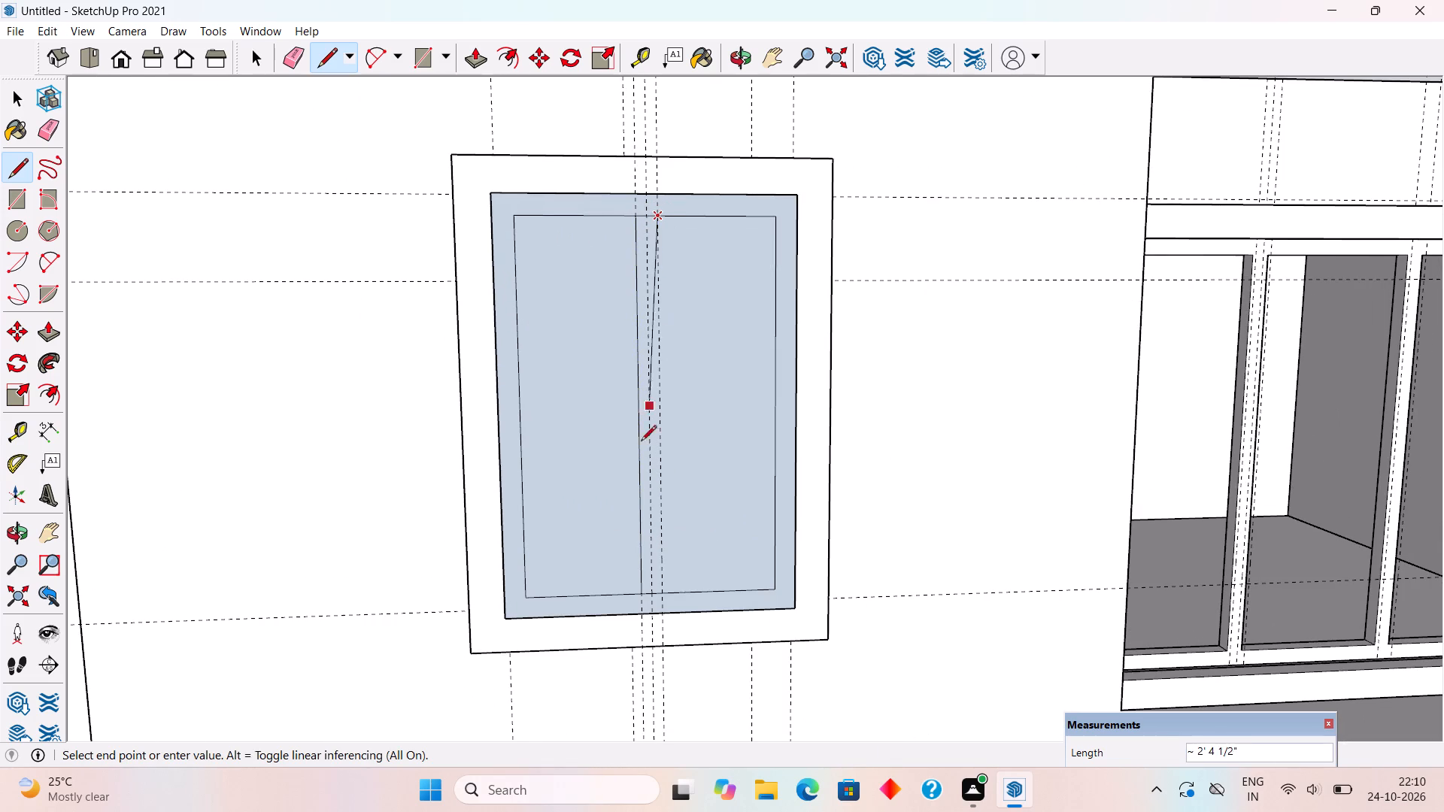
left_click(662, 595)
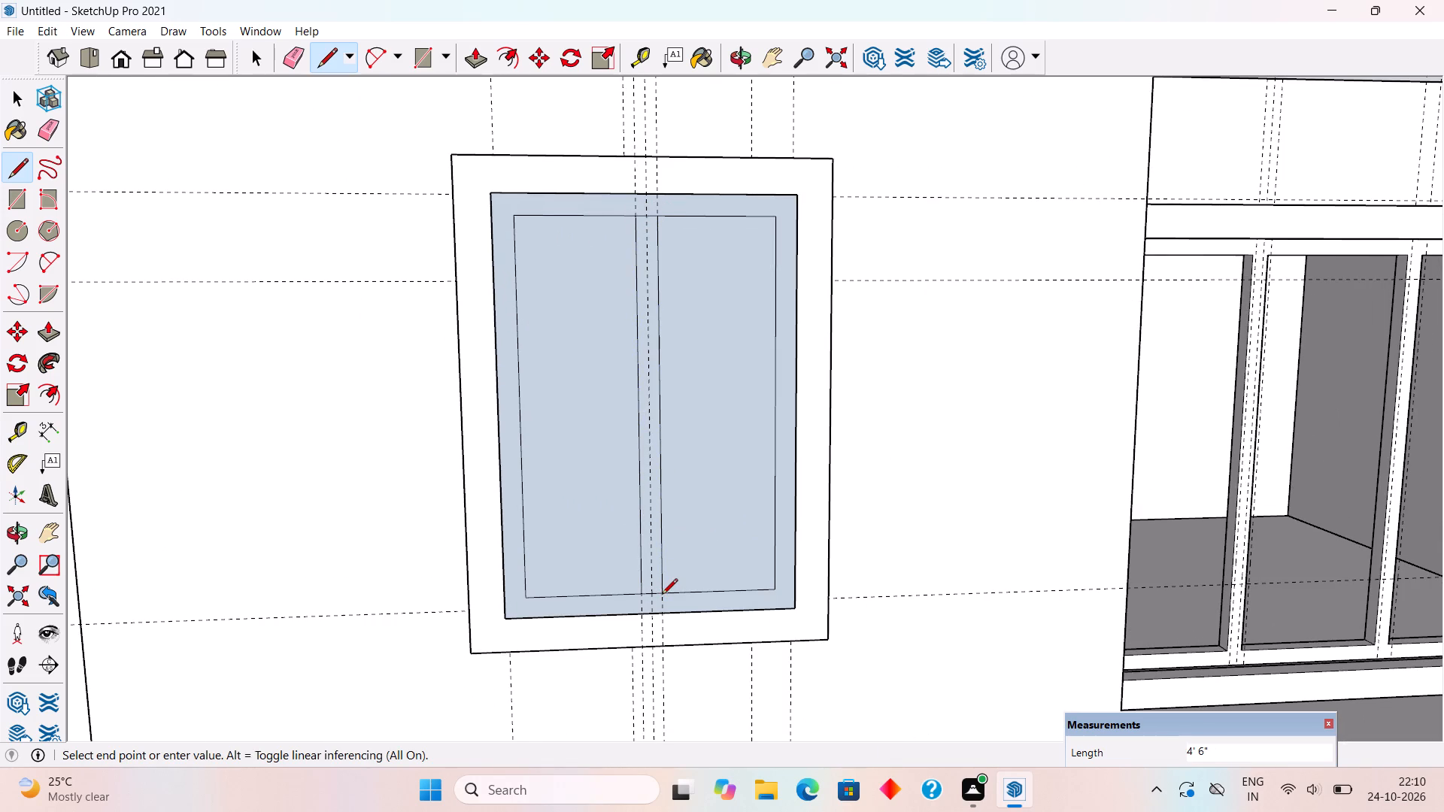
key("e")
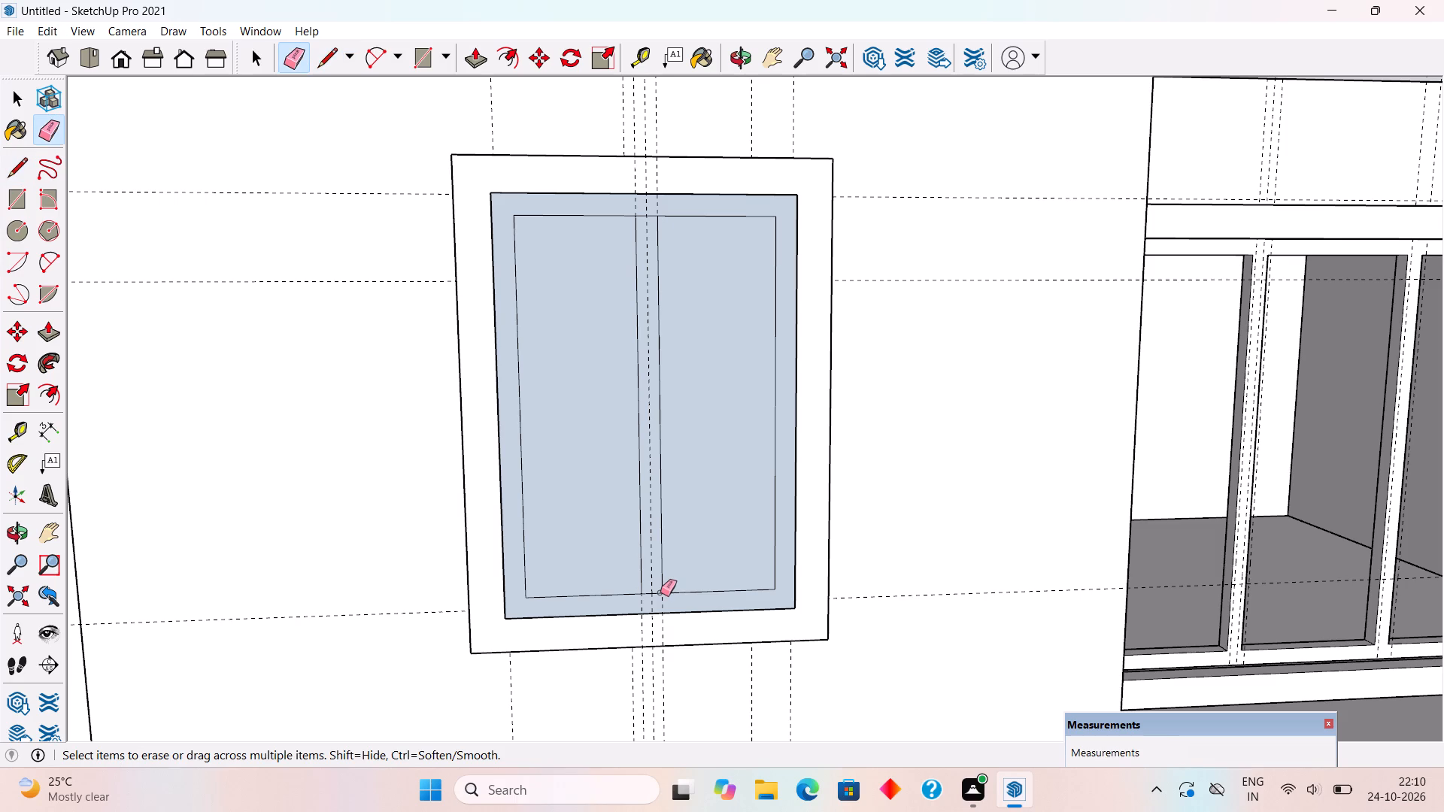
left_click(660, 592)
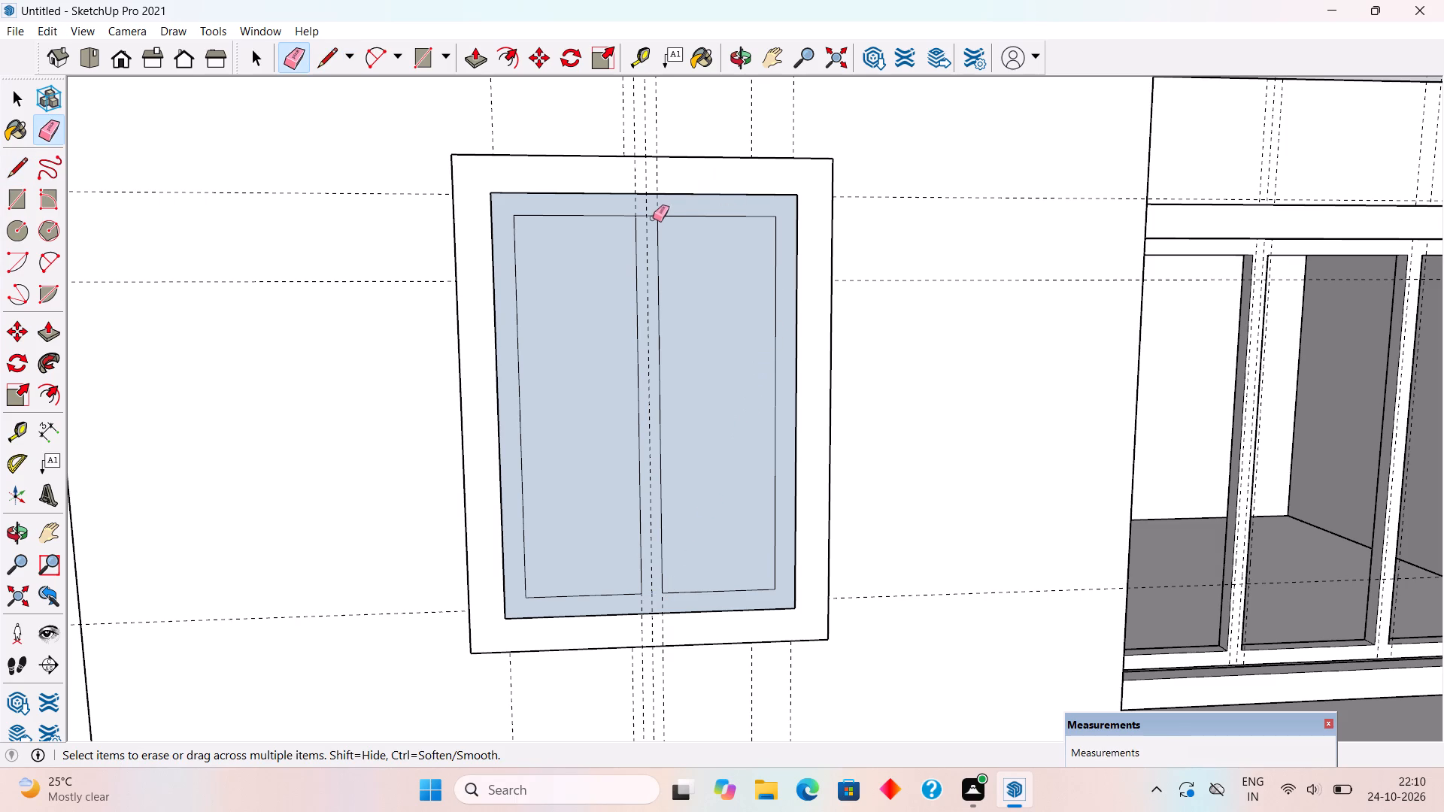
left_click(654, 215)
Delete the two pane faces on either side of the central mullion.
key("space")
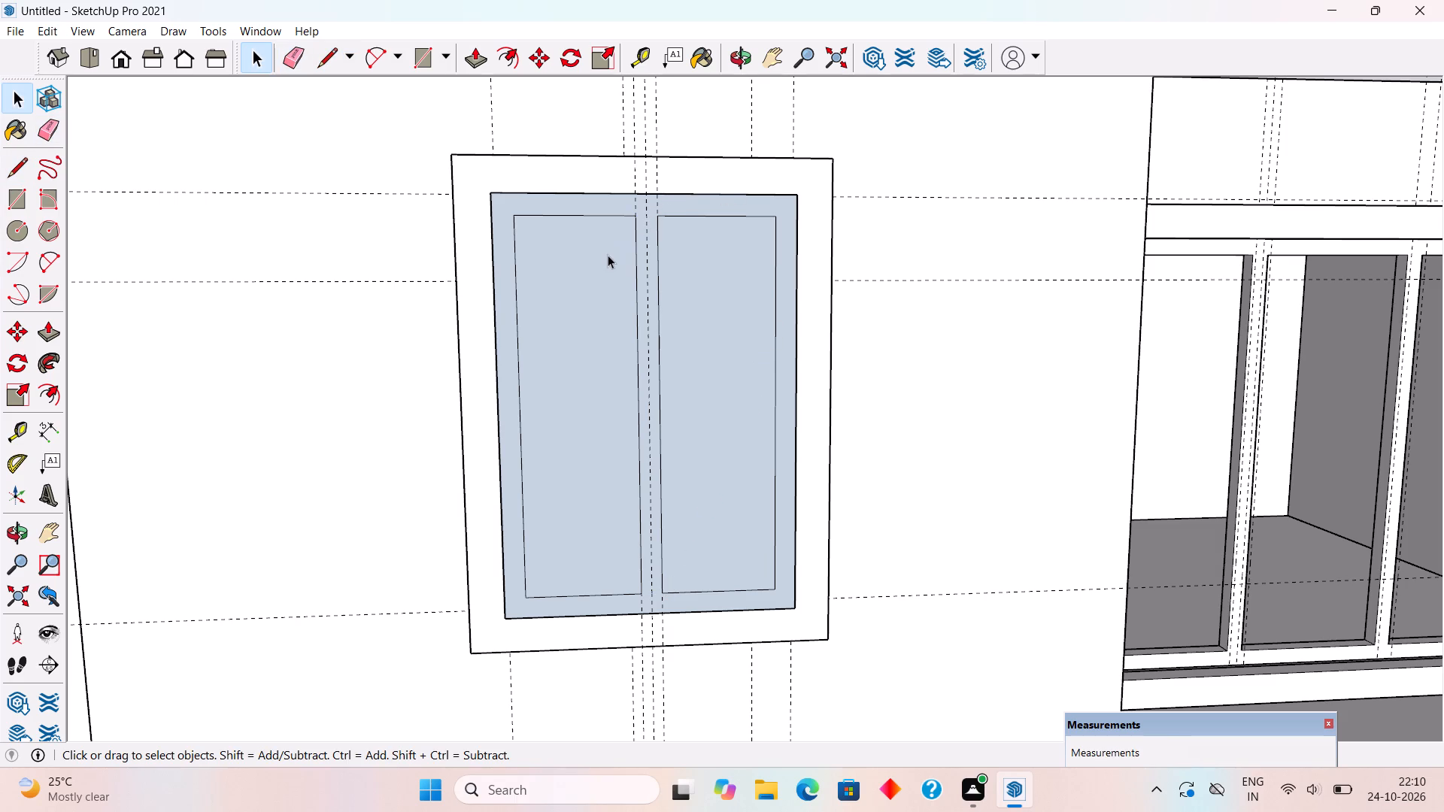
left_click(608, 256)
key("Delete")
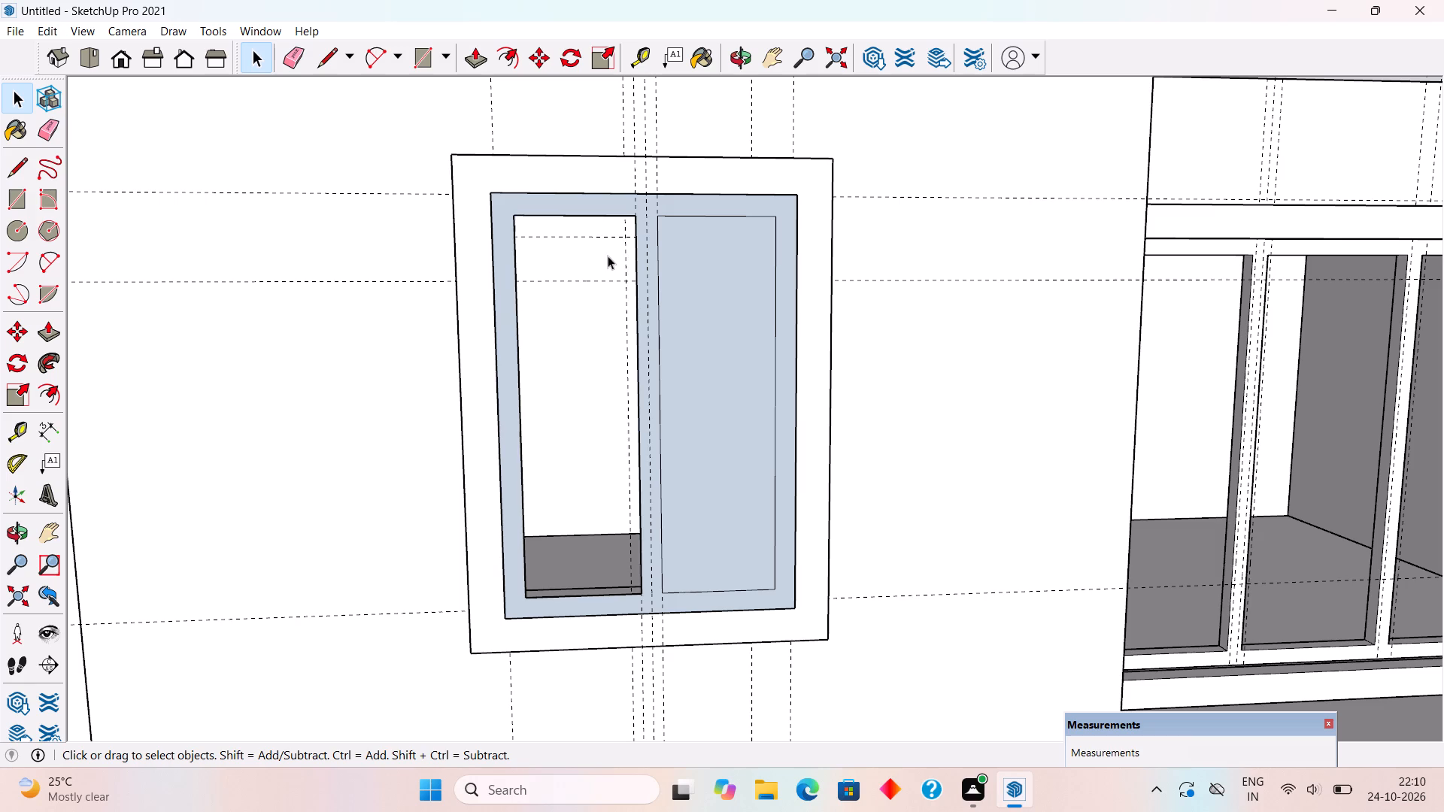
left_click(705, 379)
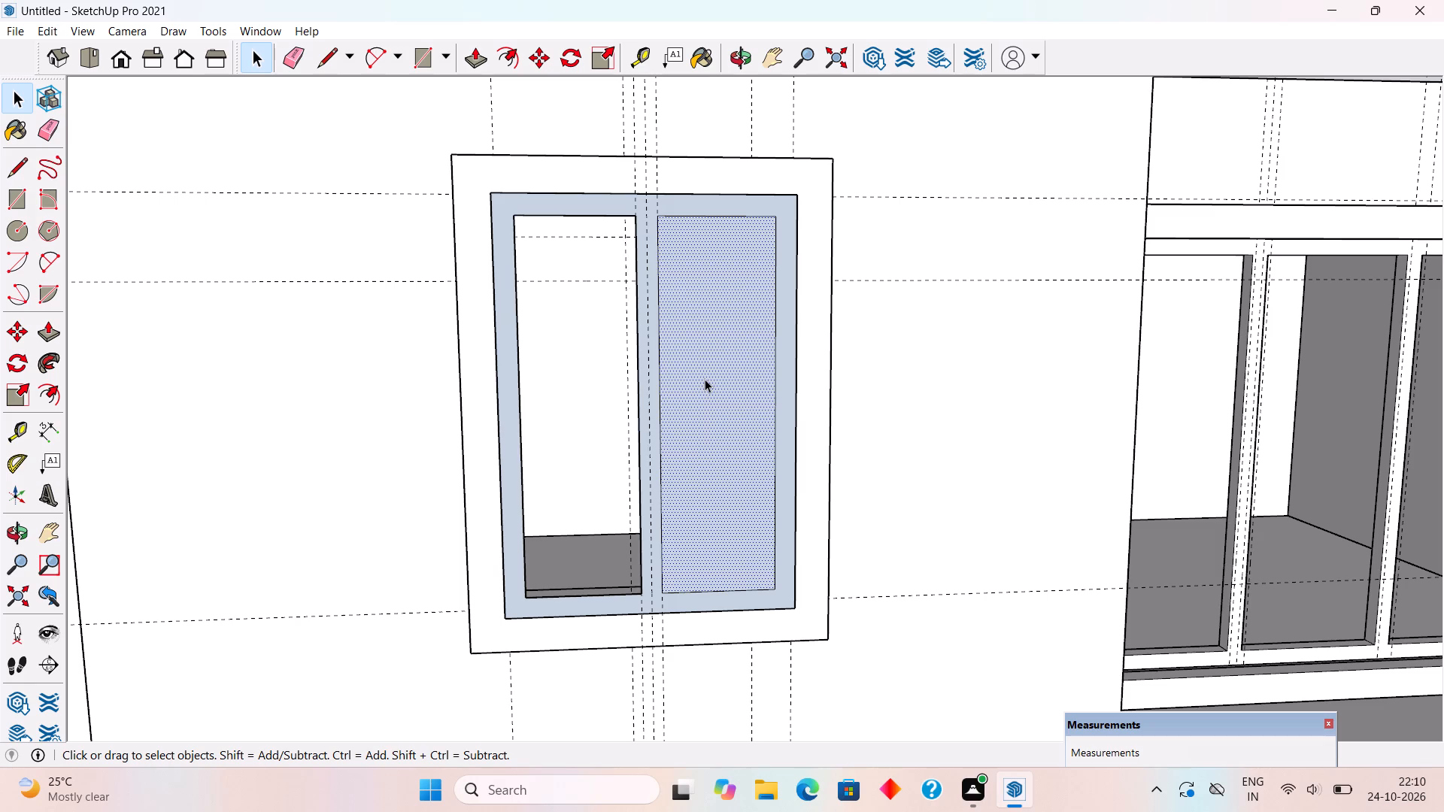
key("Delete")
Extrude the two-pane window frame face 3" and make the whole frame a group.
key("p")
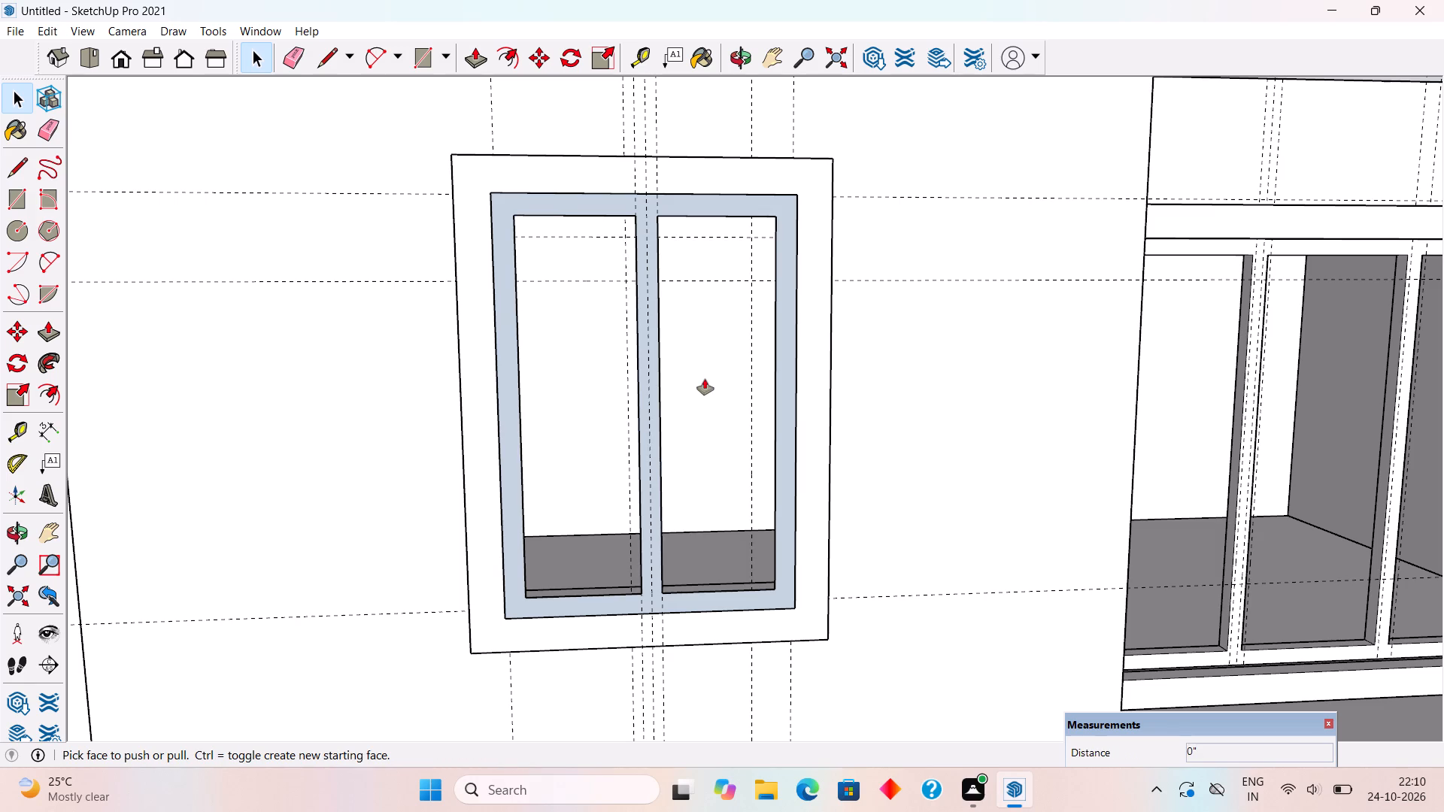
left_click(791, 499)
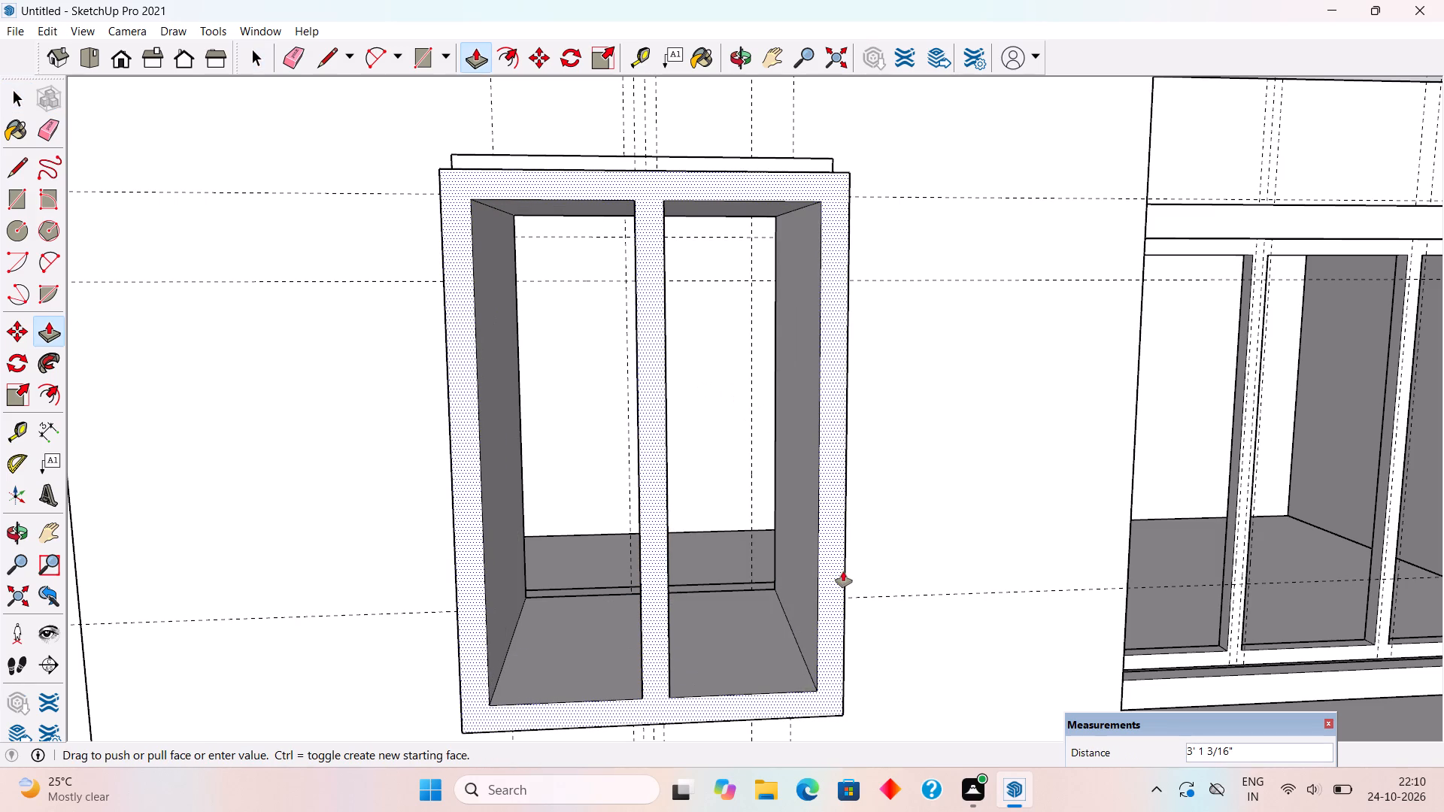
type("3\"")
key("Return")
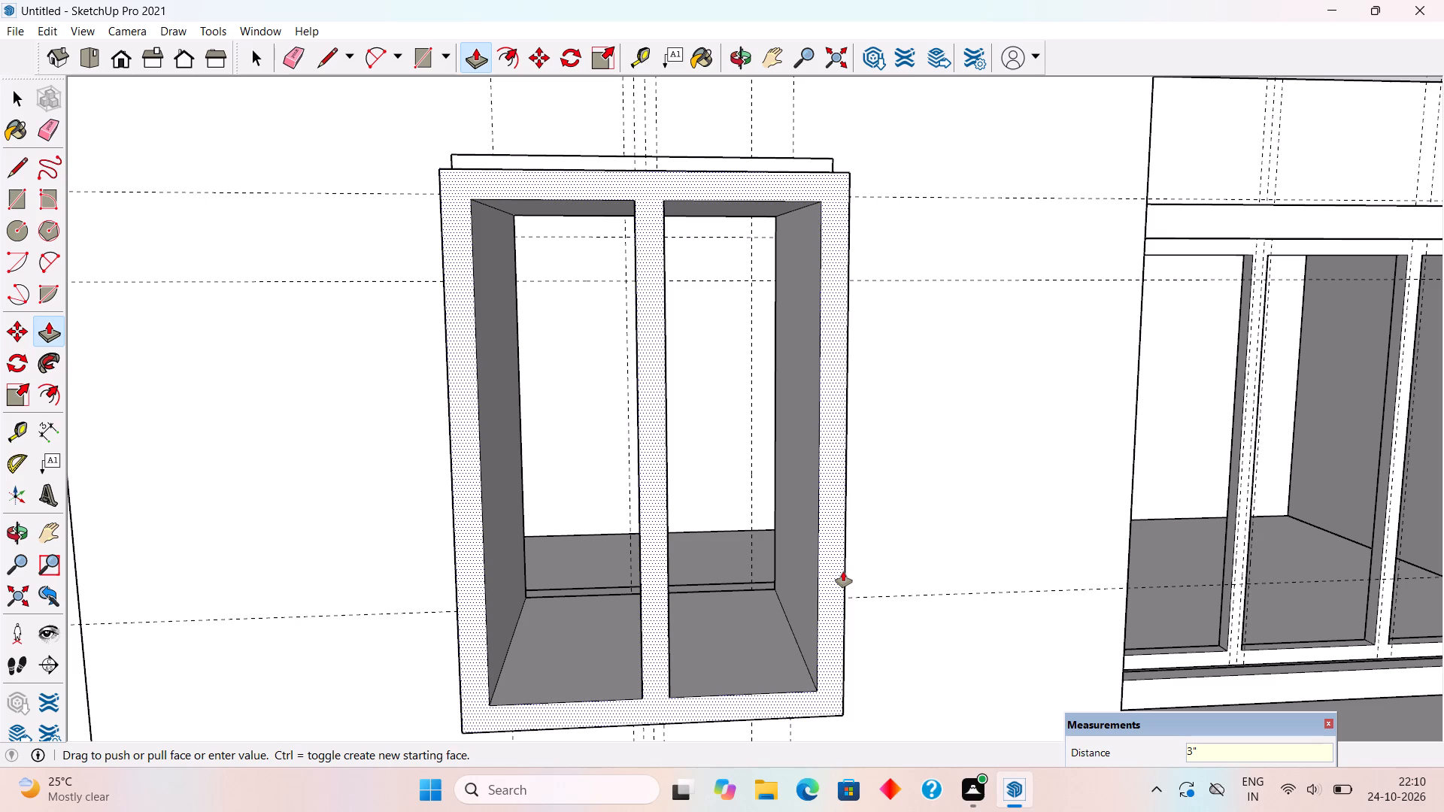
key("space")
triple_click(788, 554)
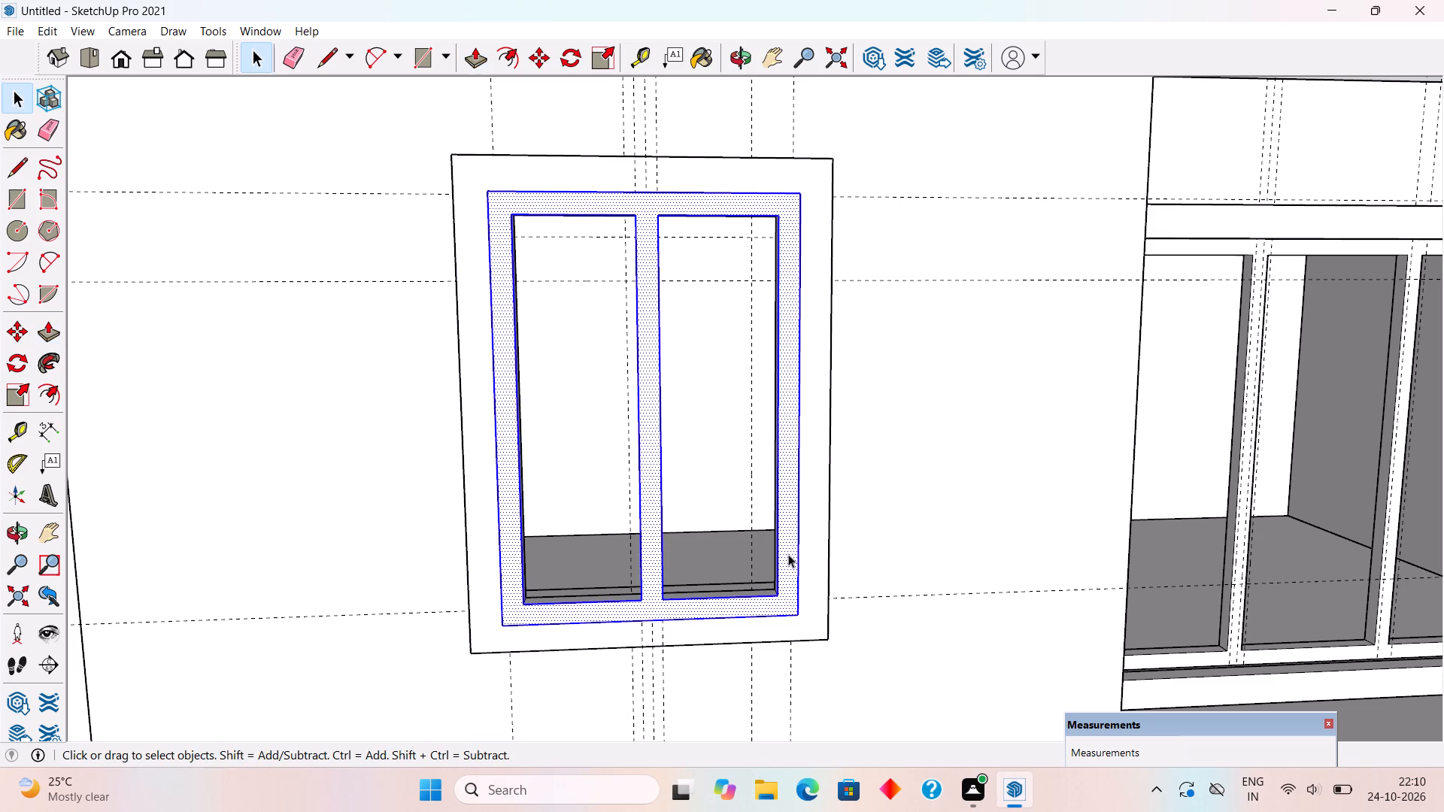
right_click(788, 554)
left_click(839, 428)
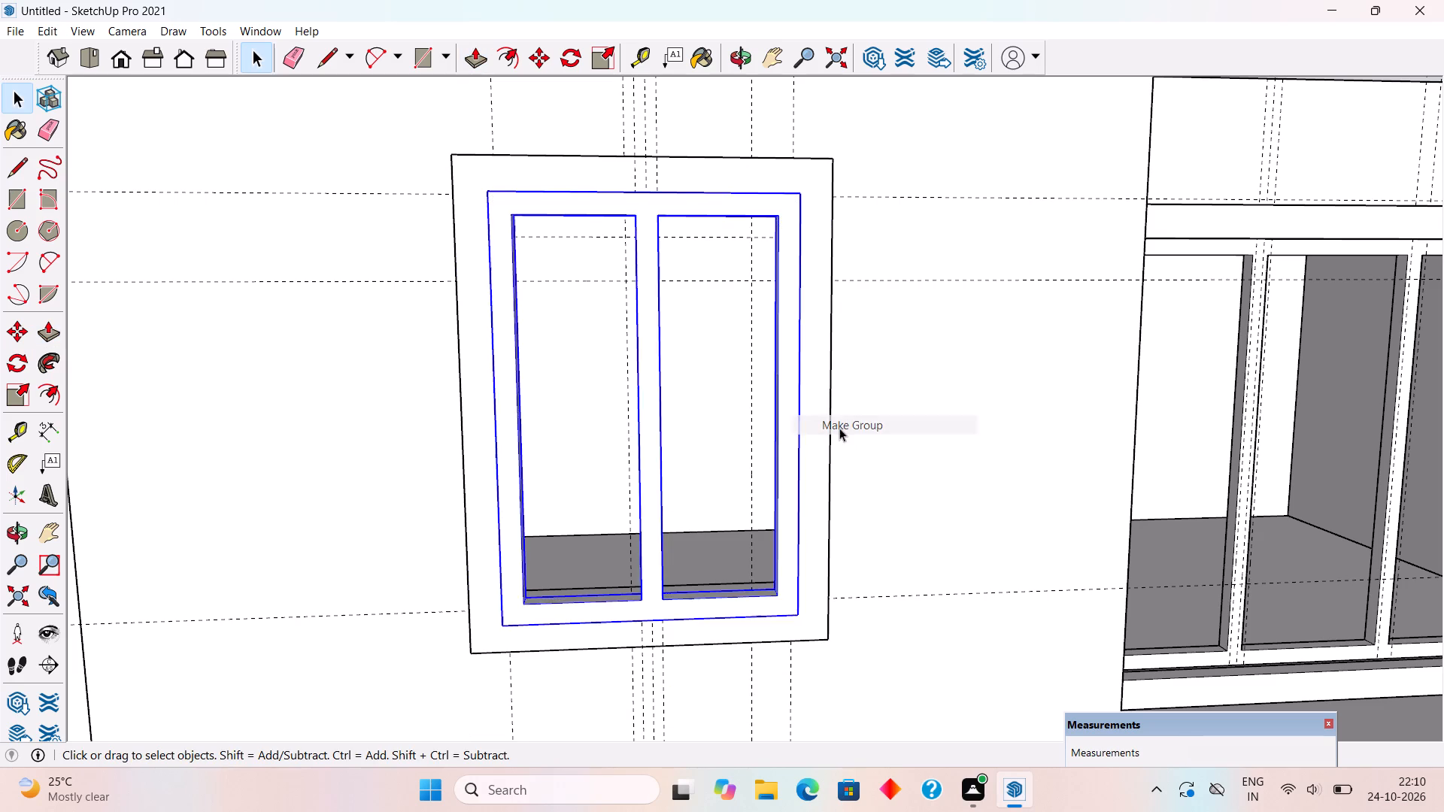
Move the frame group 7" back from its outer bottom corner into the opening, to the edge where the surround meets the wall.
scroll(839, 428, "down", 5)
middle_click_drag(695, 417, 955, 441)
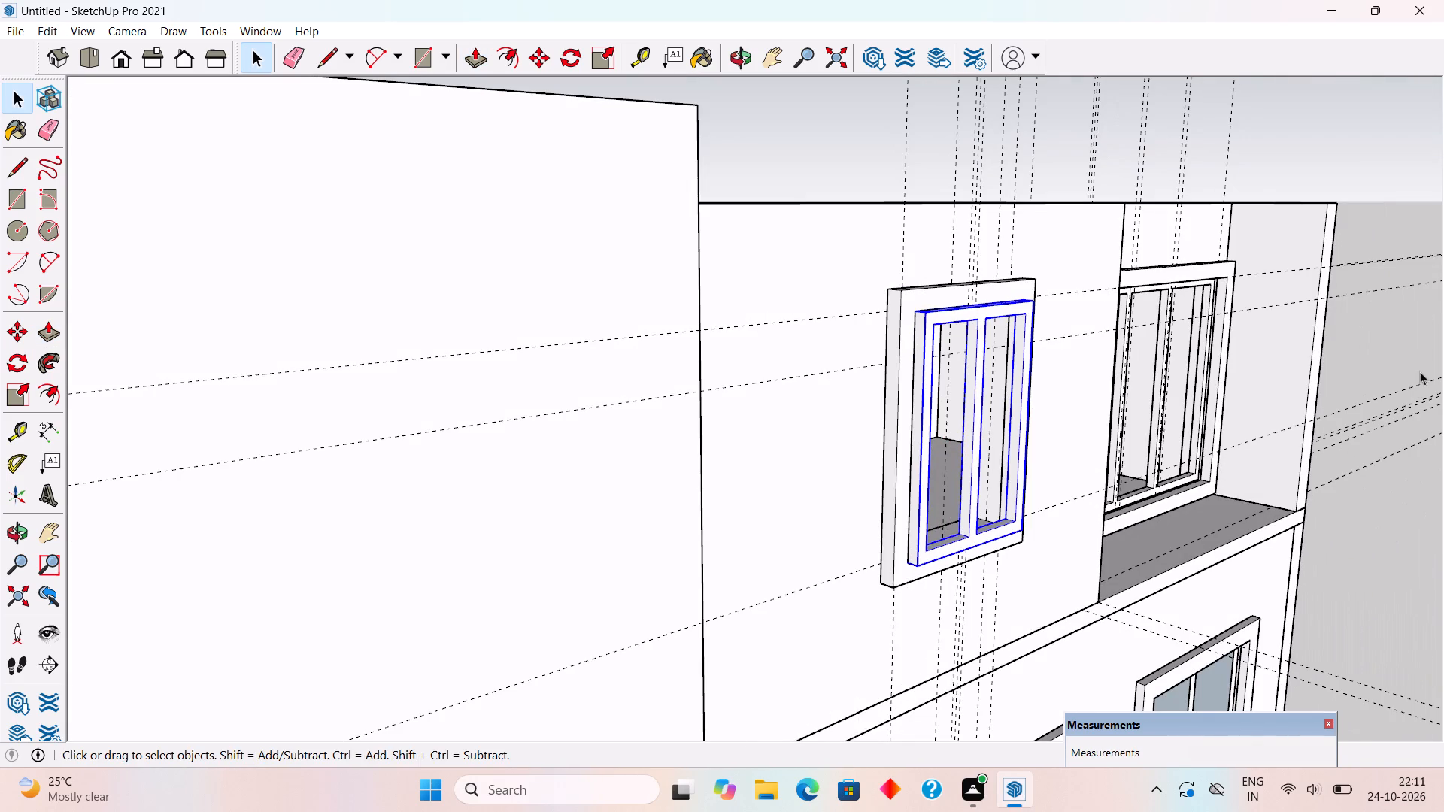
left_click(1364, 338)
scroll(930, 514, "up", 4)
scroll(990, 574, "up", 3)
scroll(1133, 520, "up", 2)
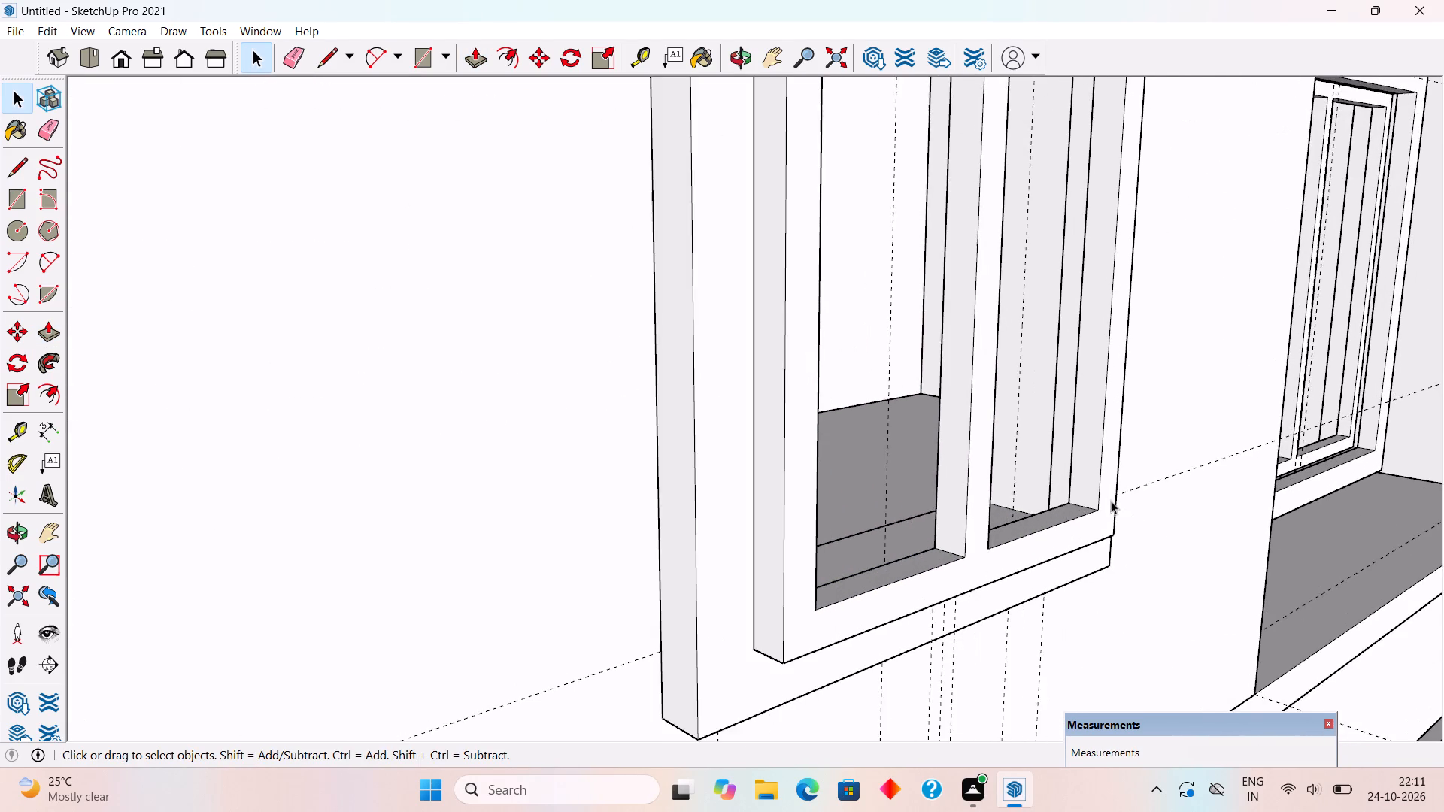
scroll(1083, 511, "up", 3)
left_click(1087, 526)
key("m")
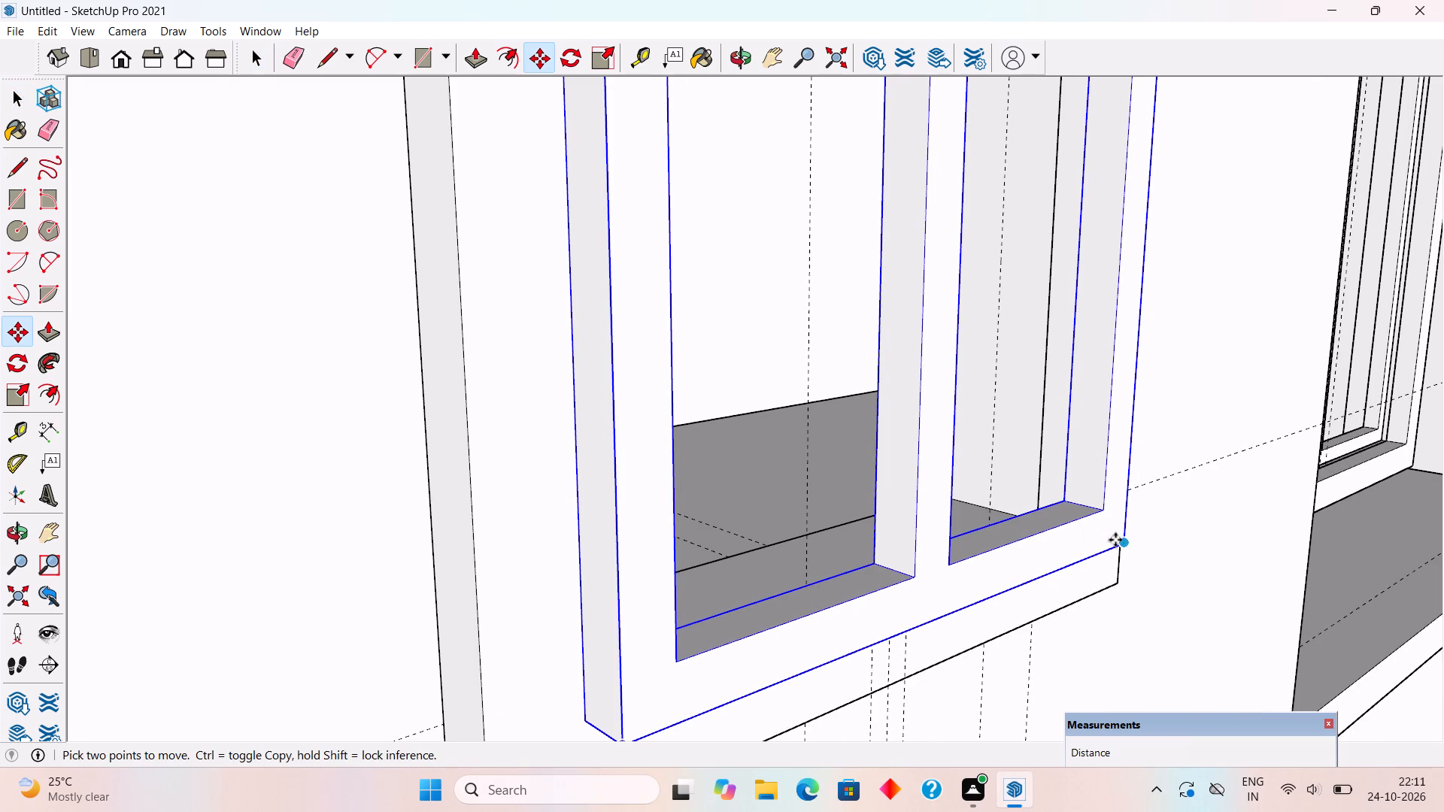
left_click(1127, 545)
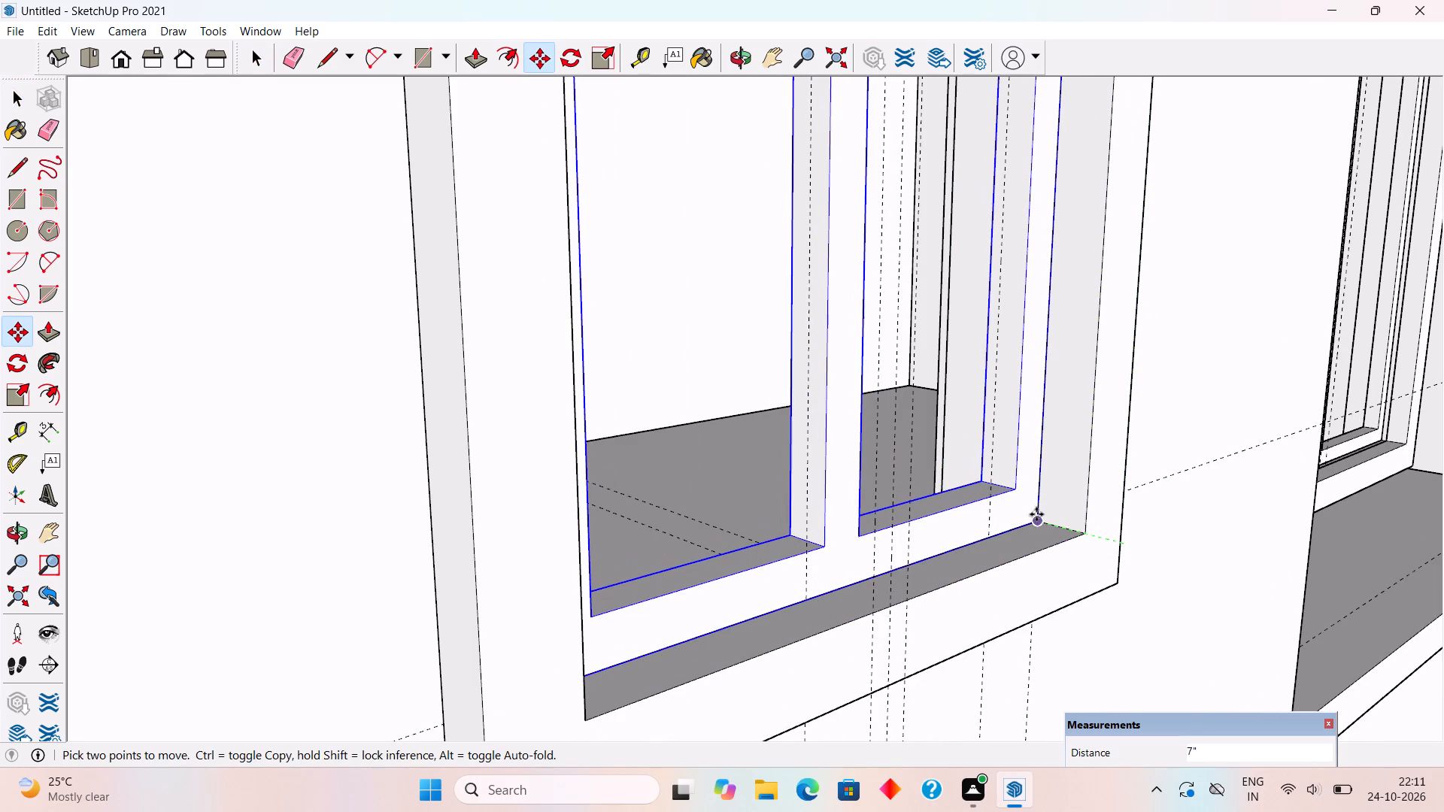
left_click(1036, 514)
Move the frame group a further 1" inward into the window opening.
scroll(1036, 515, "up", 4)
left_click(1036, 516)
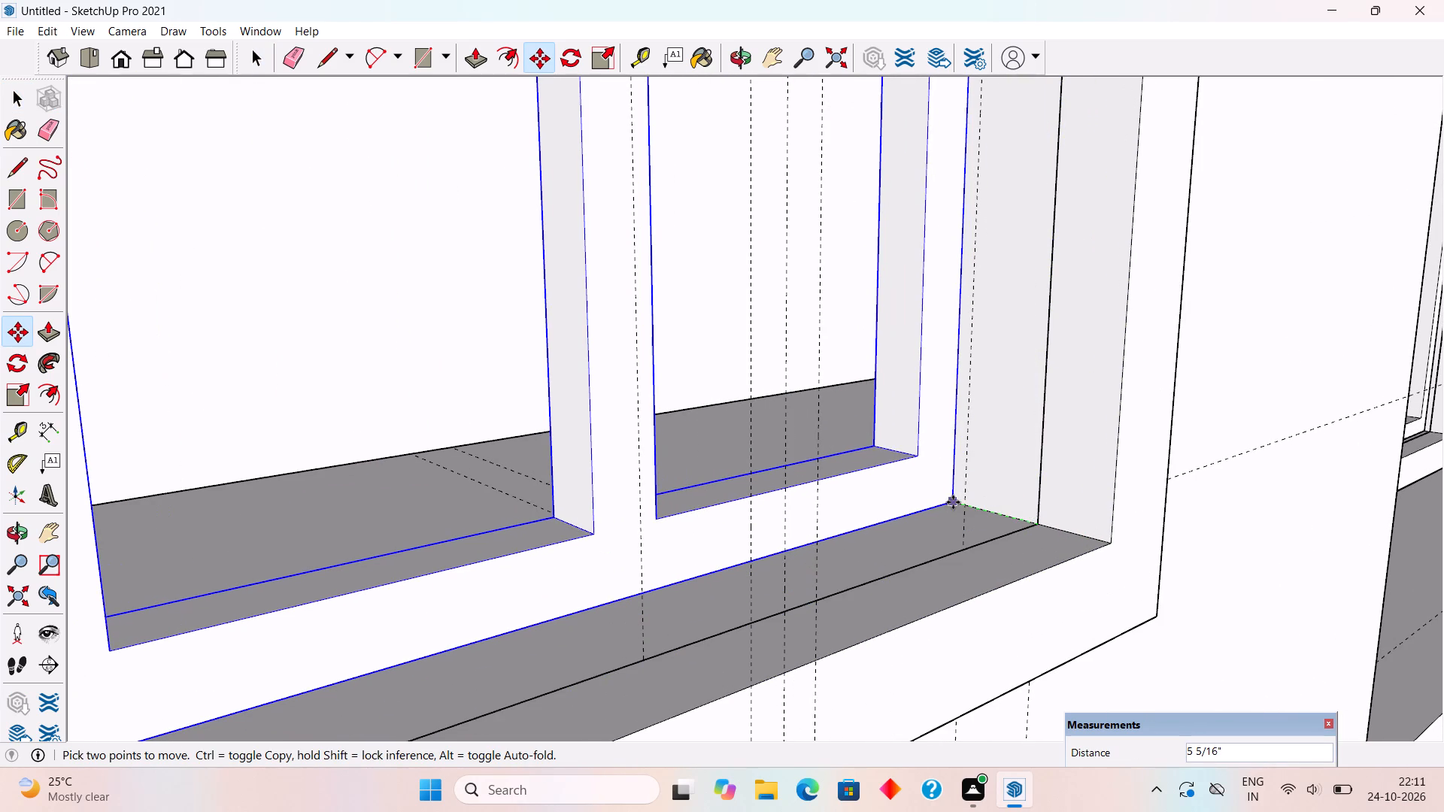
type("1\"")
key("Return")
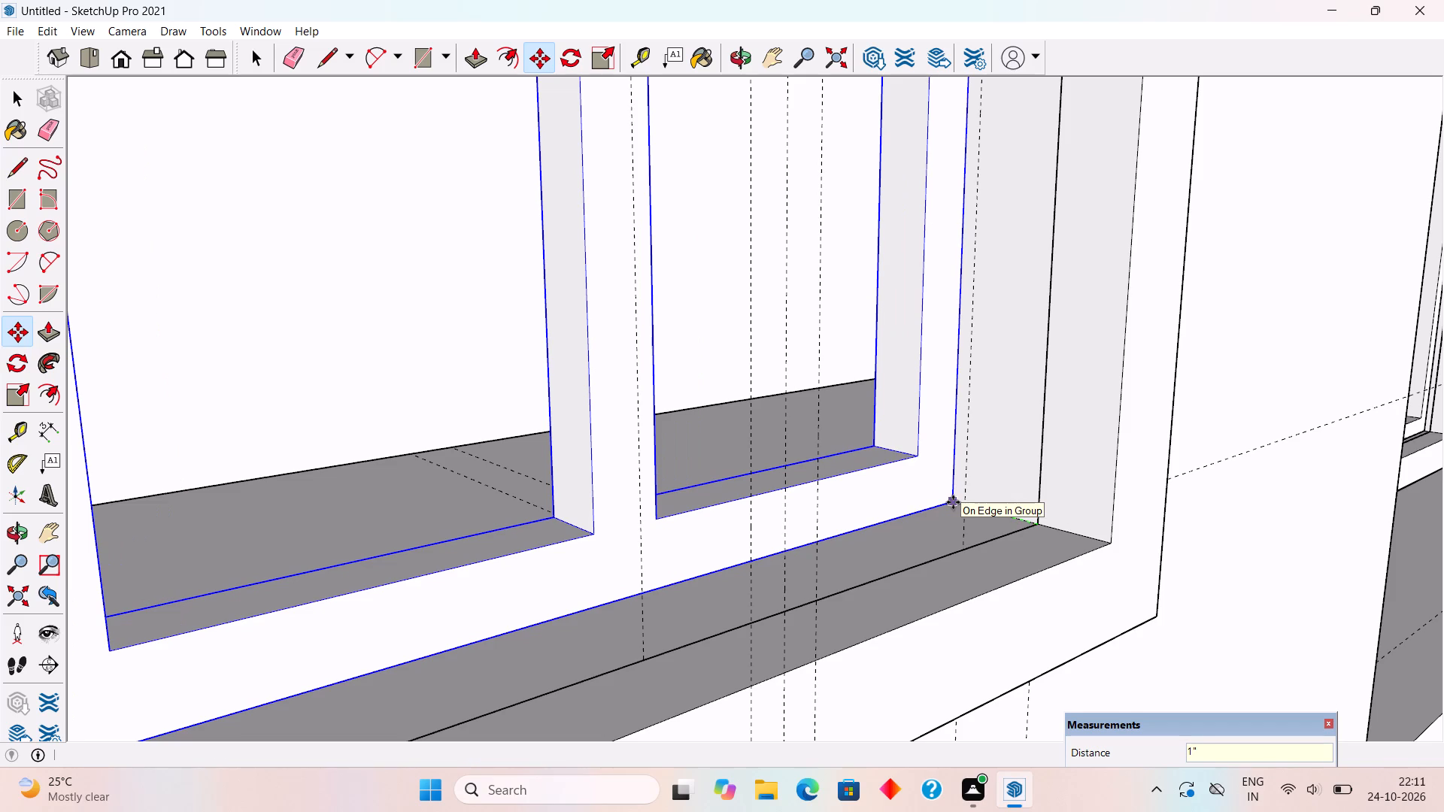
key("space")
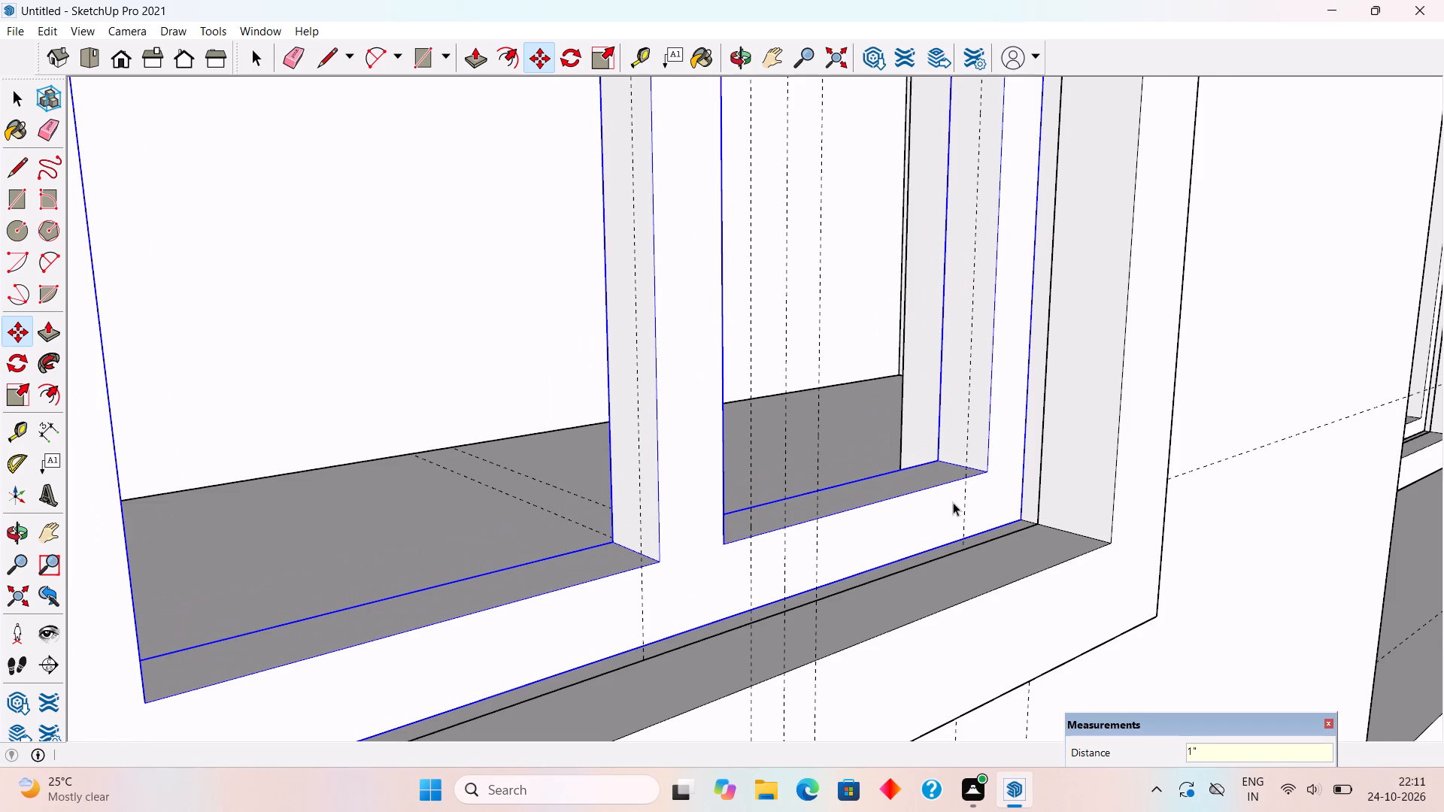
Examine how the recessed two-pane frame sits inside its surround on the front wall.
scroll(1024, 484, "up", 1)
scroll(869, 486, "down", 14)
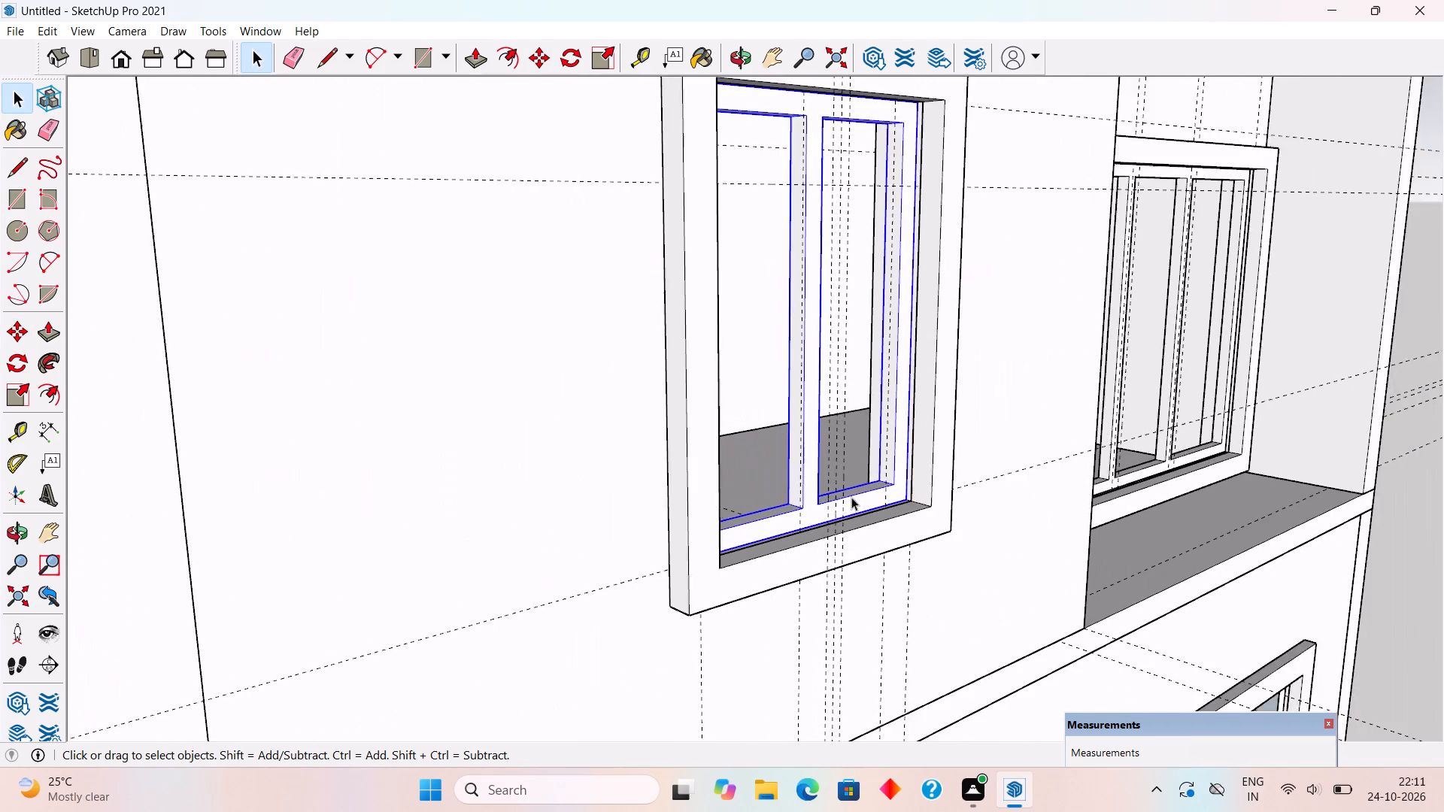
scroll(851, 497, "down", 6)
middle_click_drag(835, 502, 664, 466)
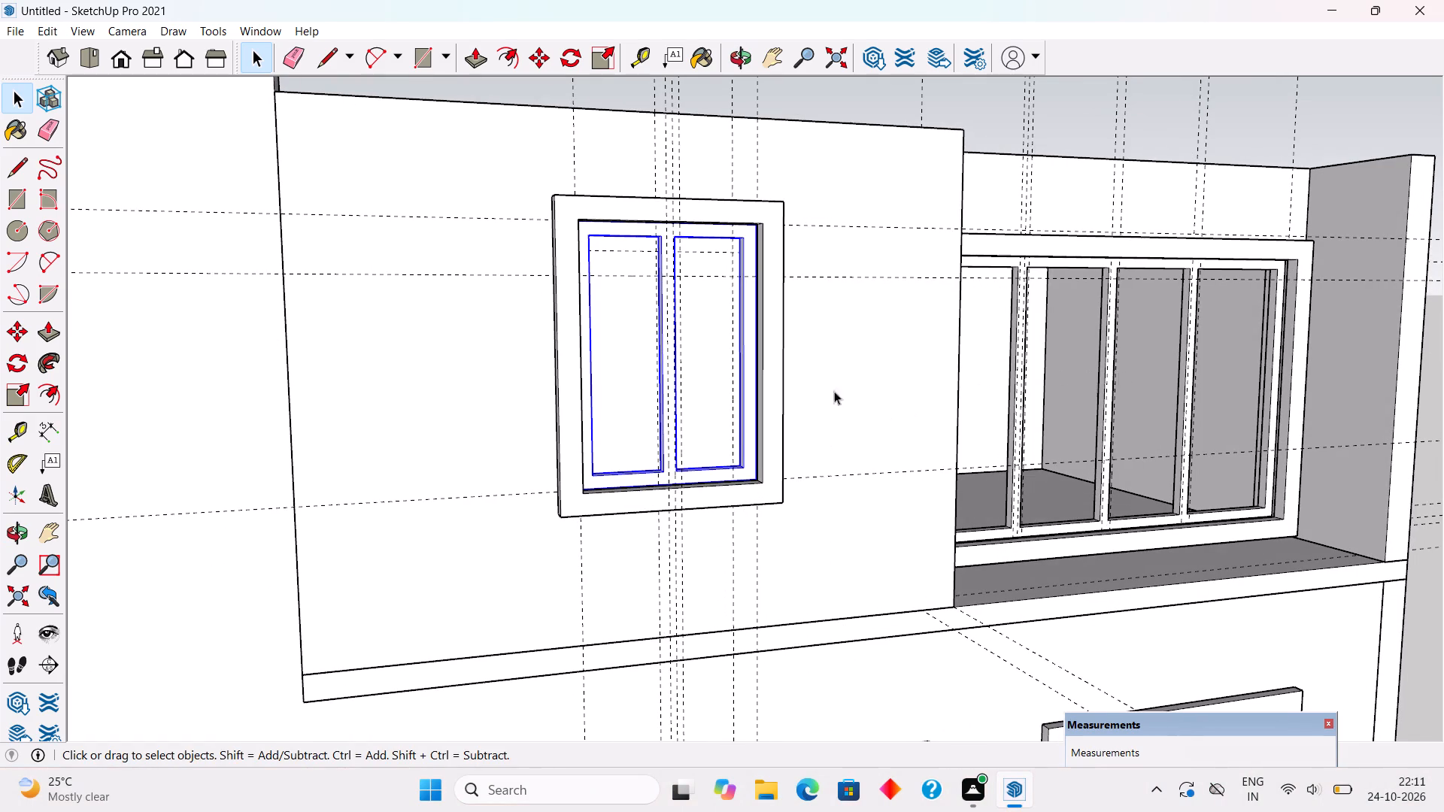
scroll(581, 389, "up", 3)
middle_click_drag(636, 401, 555, 477)
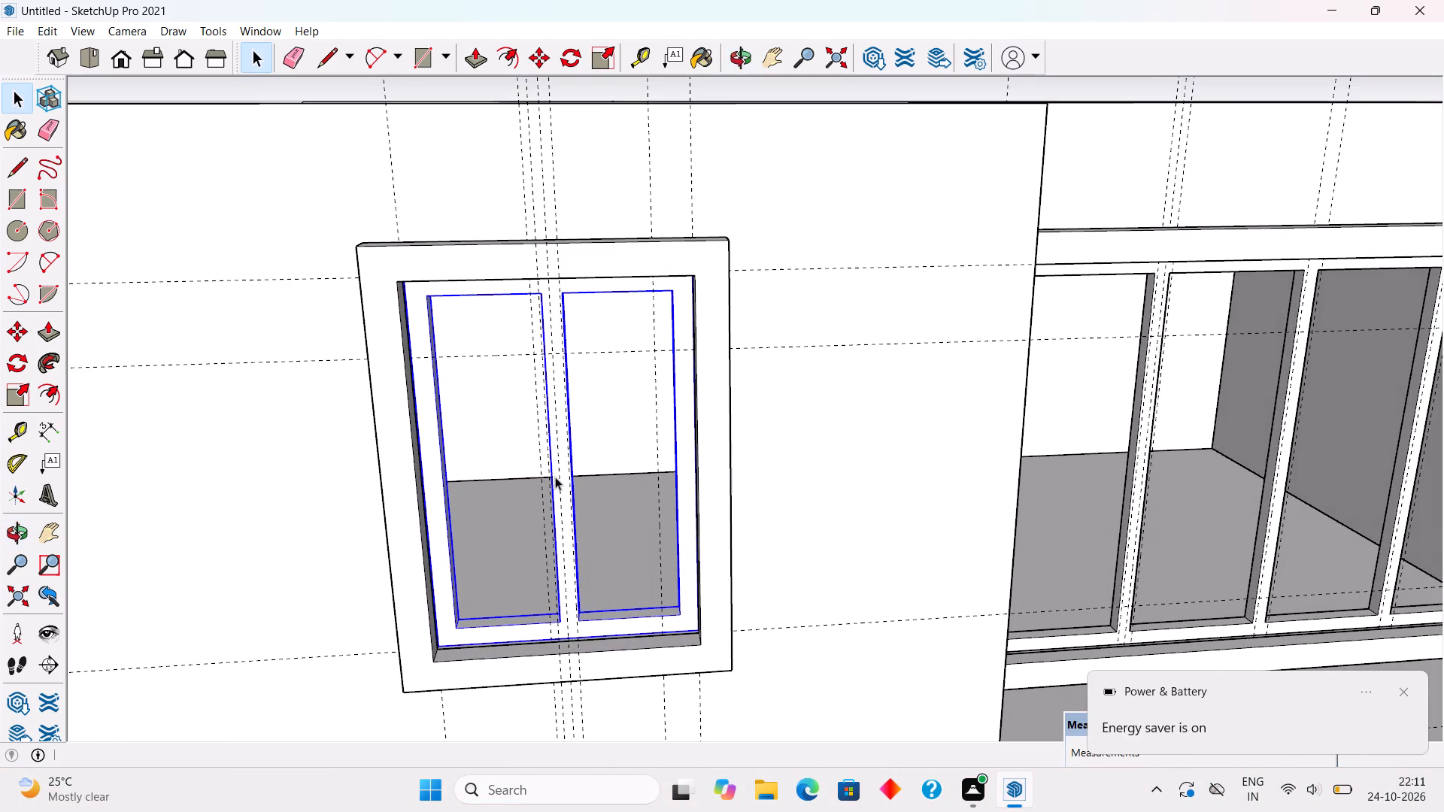
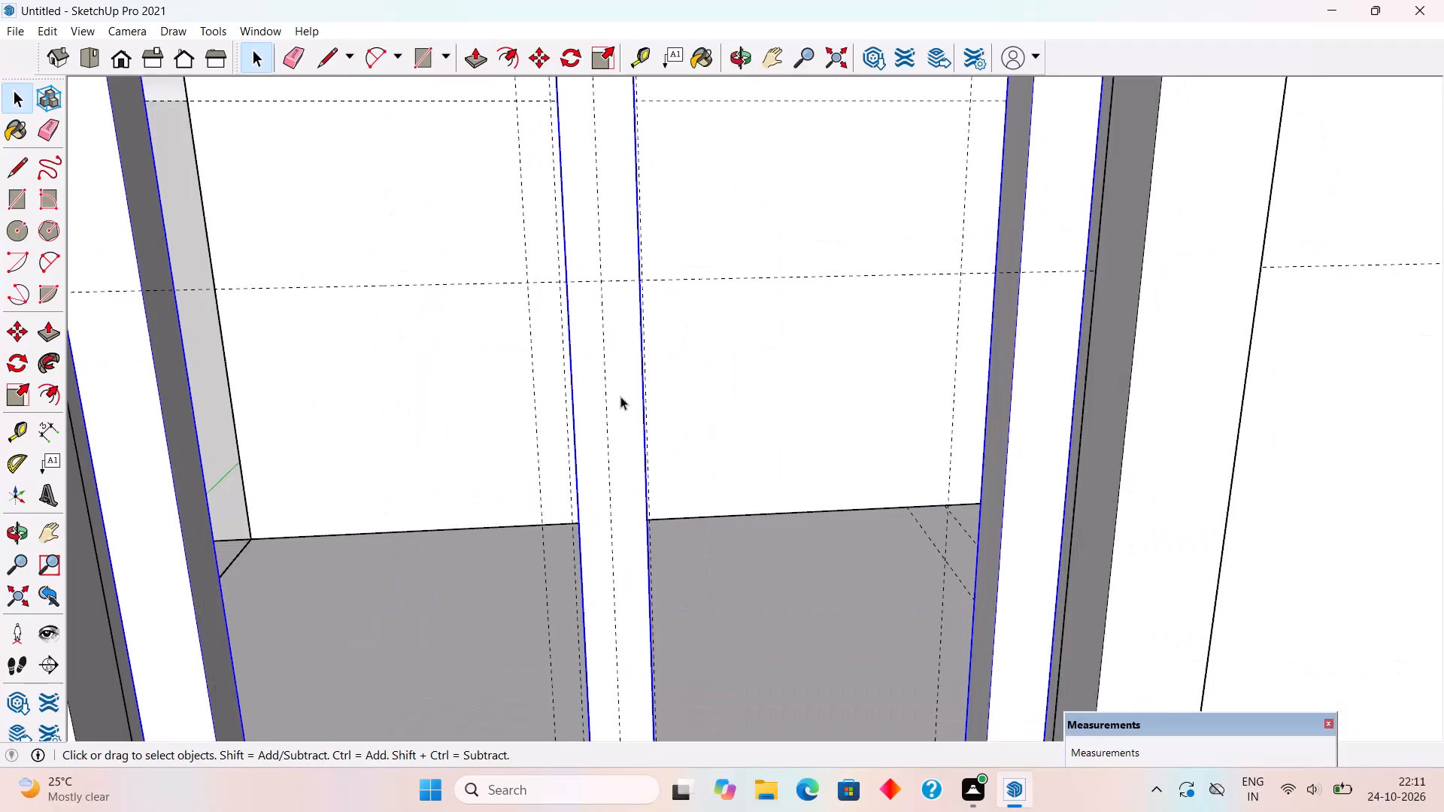
Place a vertical guide 1 1/2" in from the front edge along the inner left jamb of the two-pane window.
scroll(620, 397, "down", 6)
middle_click_drag(557, 410, 296, 378)
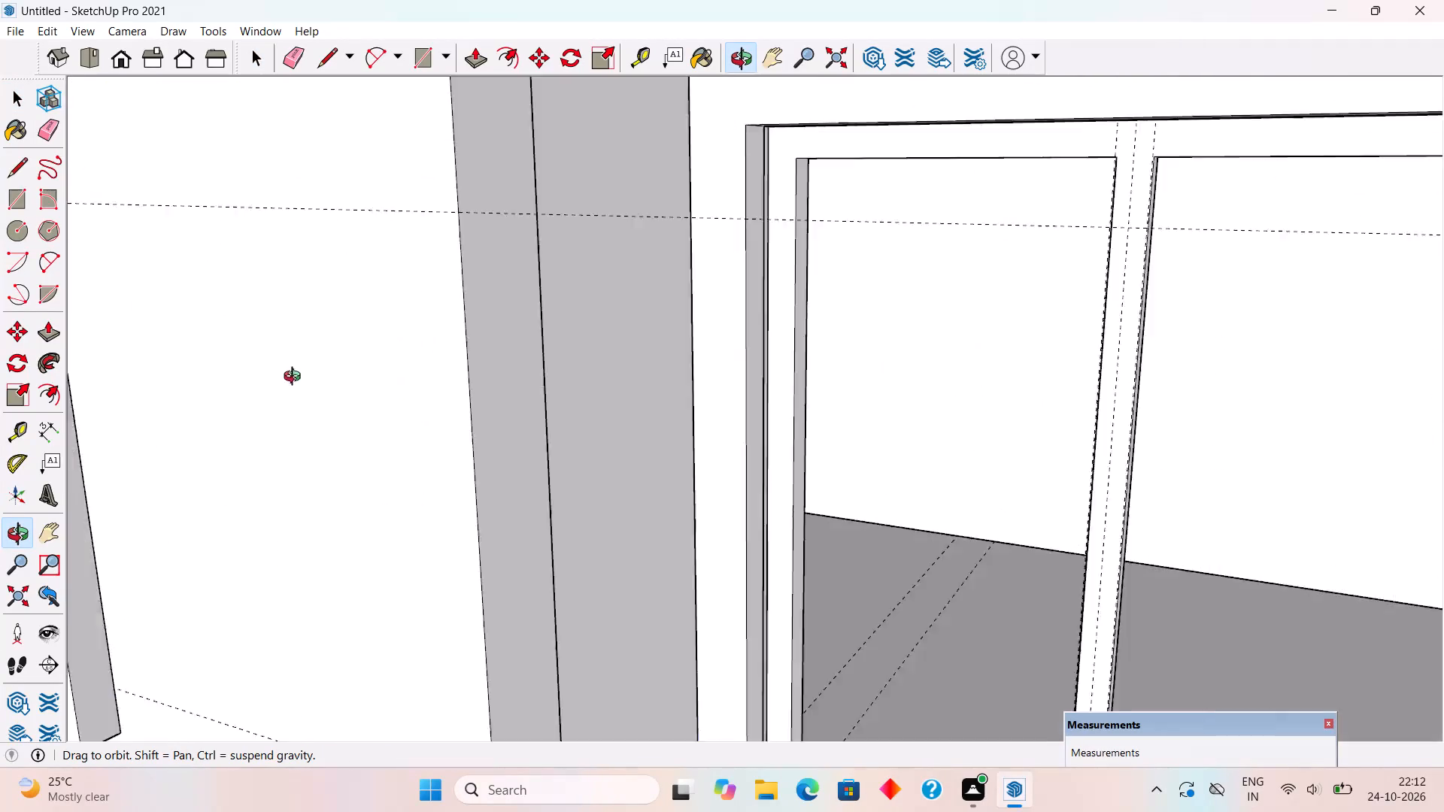
middle_click_drag(296, 378, 459, 344)
scroll(459, 344, "down", 8)
scroll(281, 120, "up", 2)
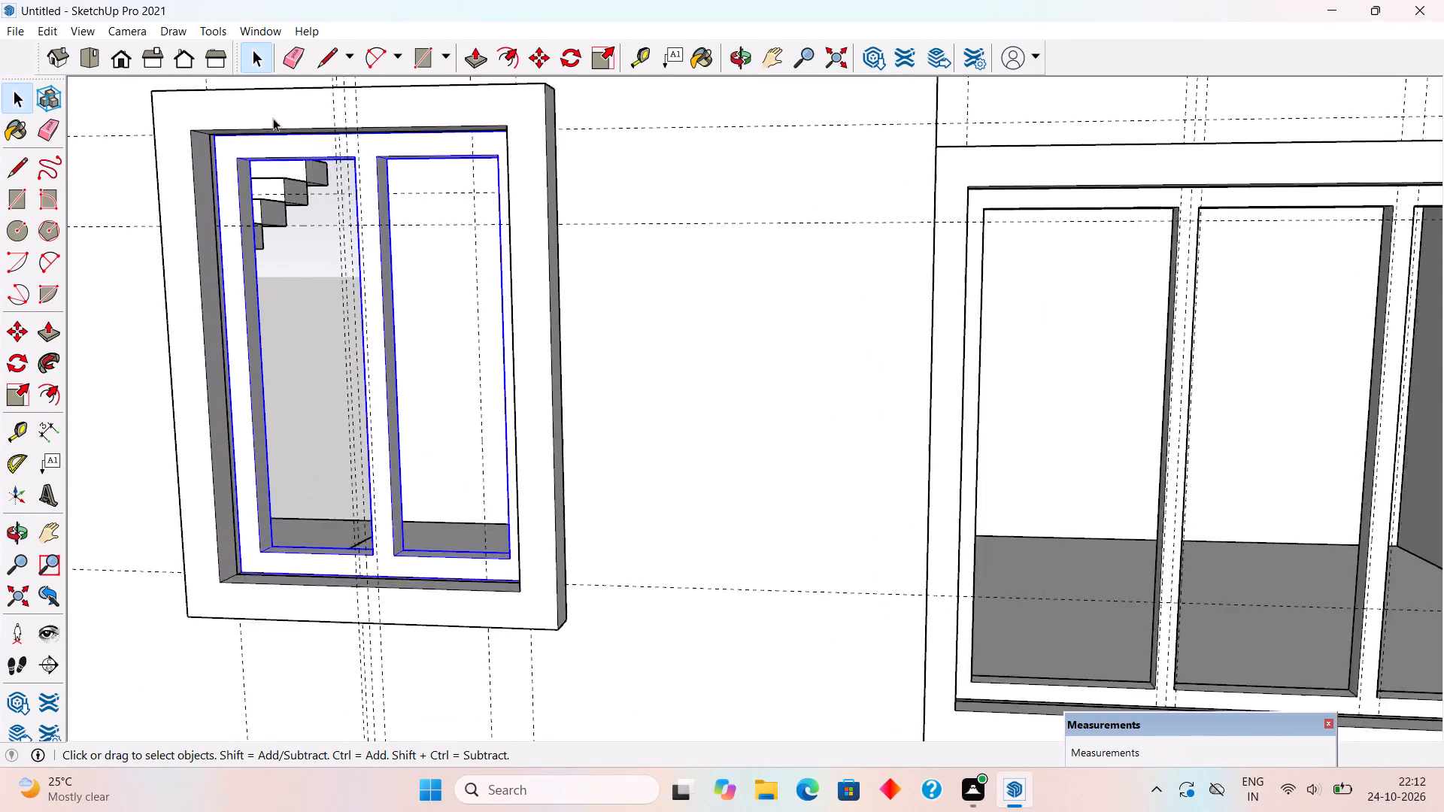
scroll(273, 118, "up", 5)
middle_click_drag(247, 163, 177, 168)
scroll(226, 136, "up", 3)
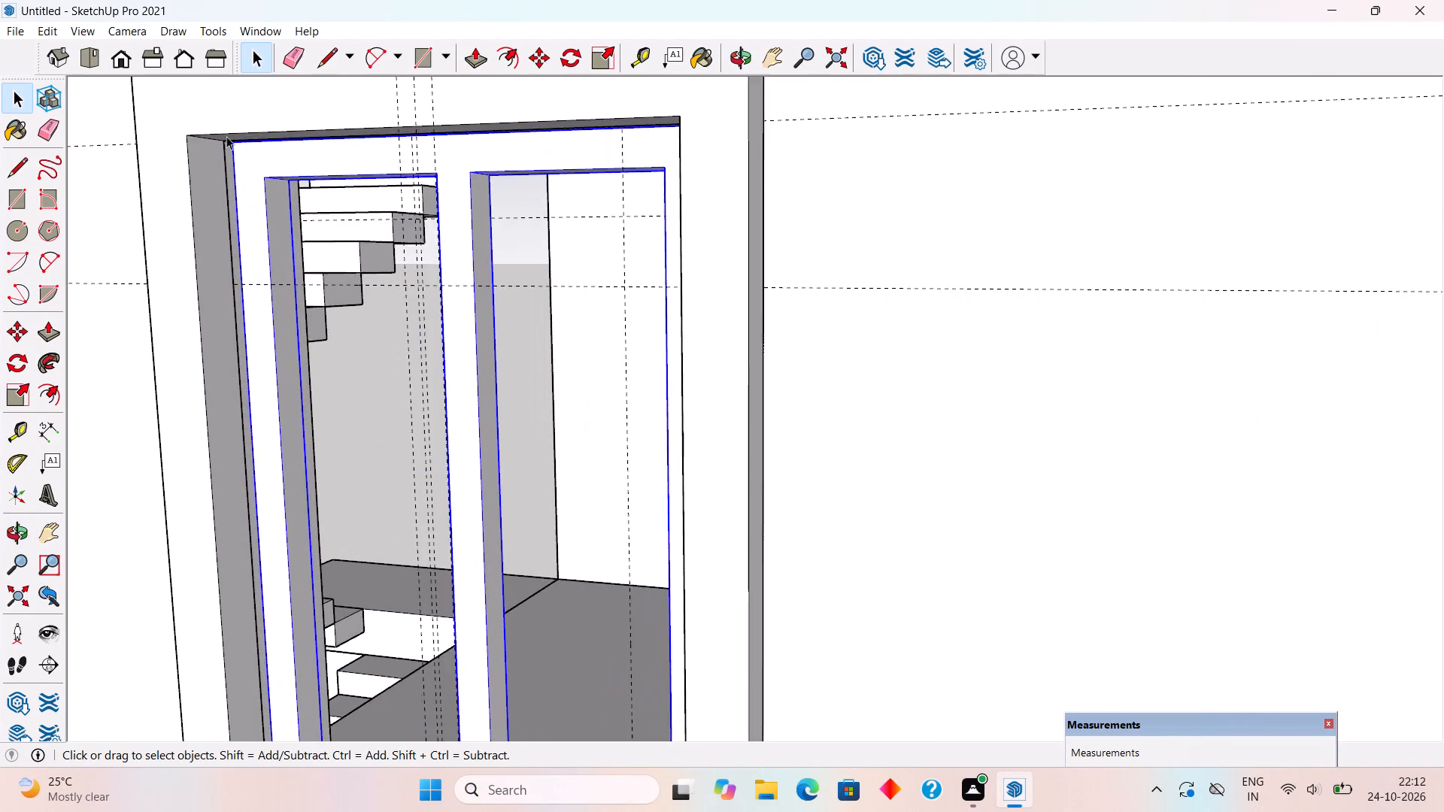
scroll(259, 201, "up", 1)
middle_click_drag(259, 201, 229, 142)
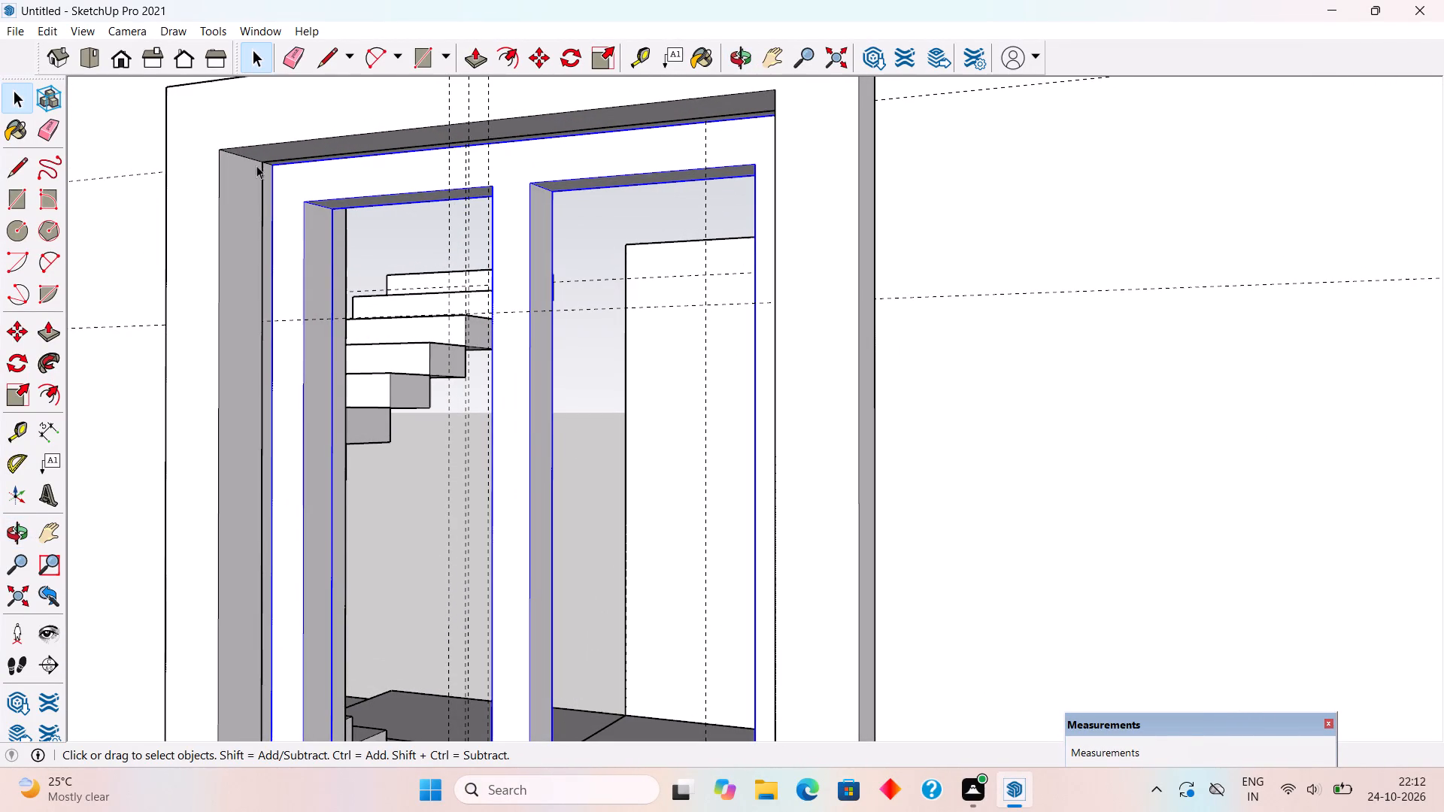
left_click(587, 410)
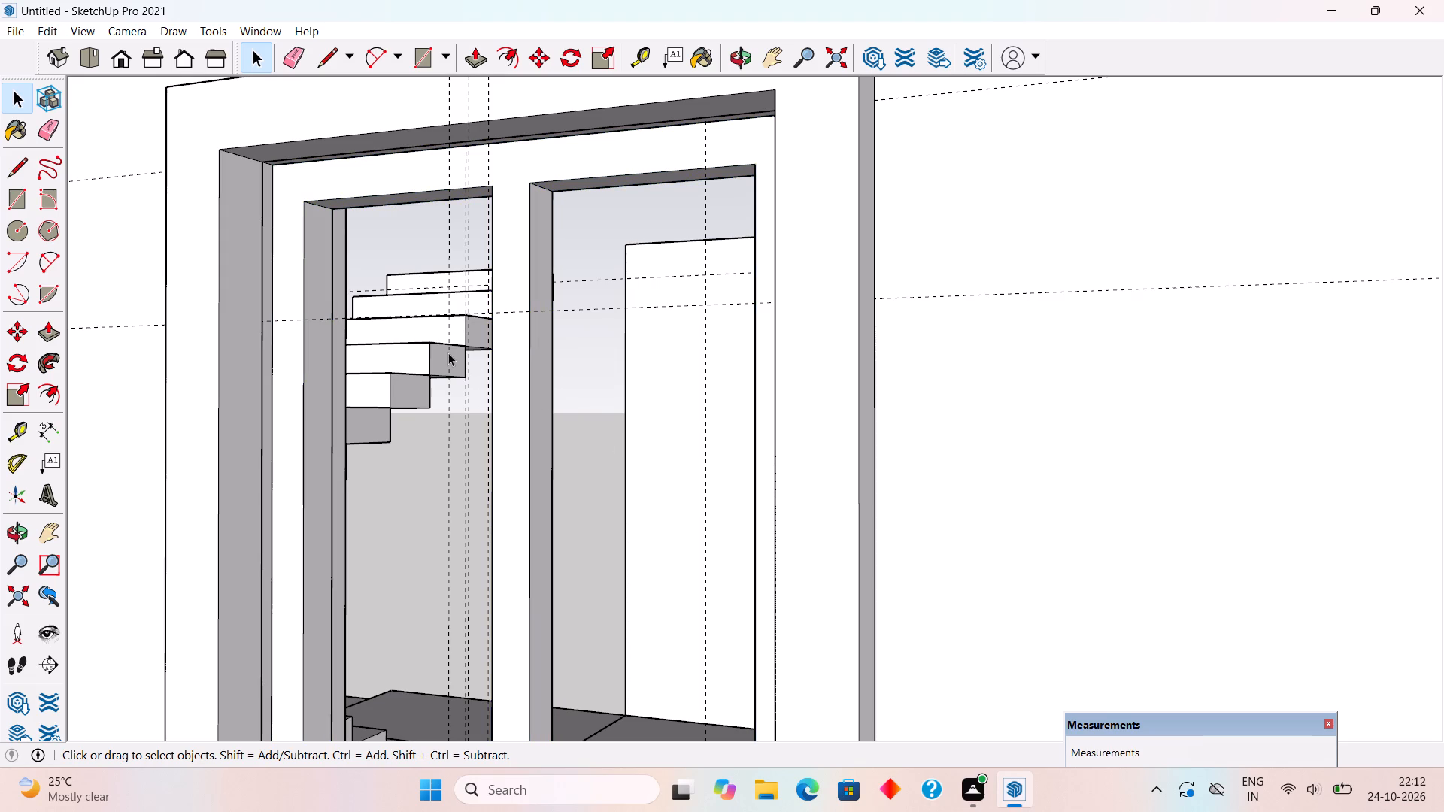
key("t")
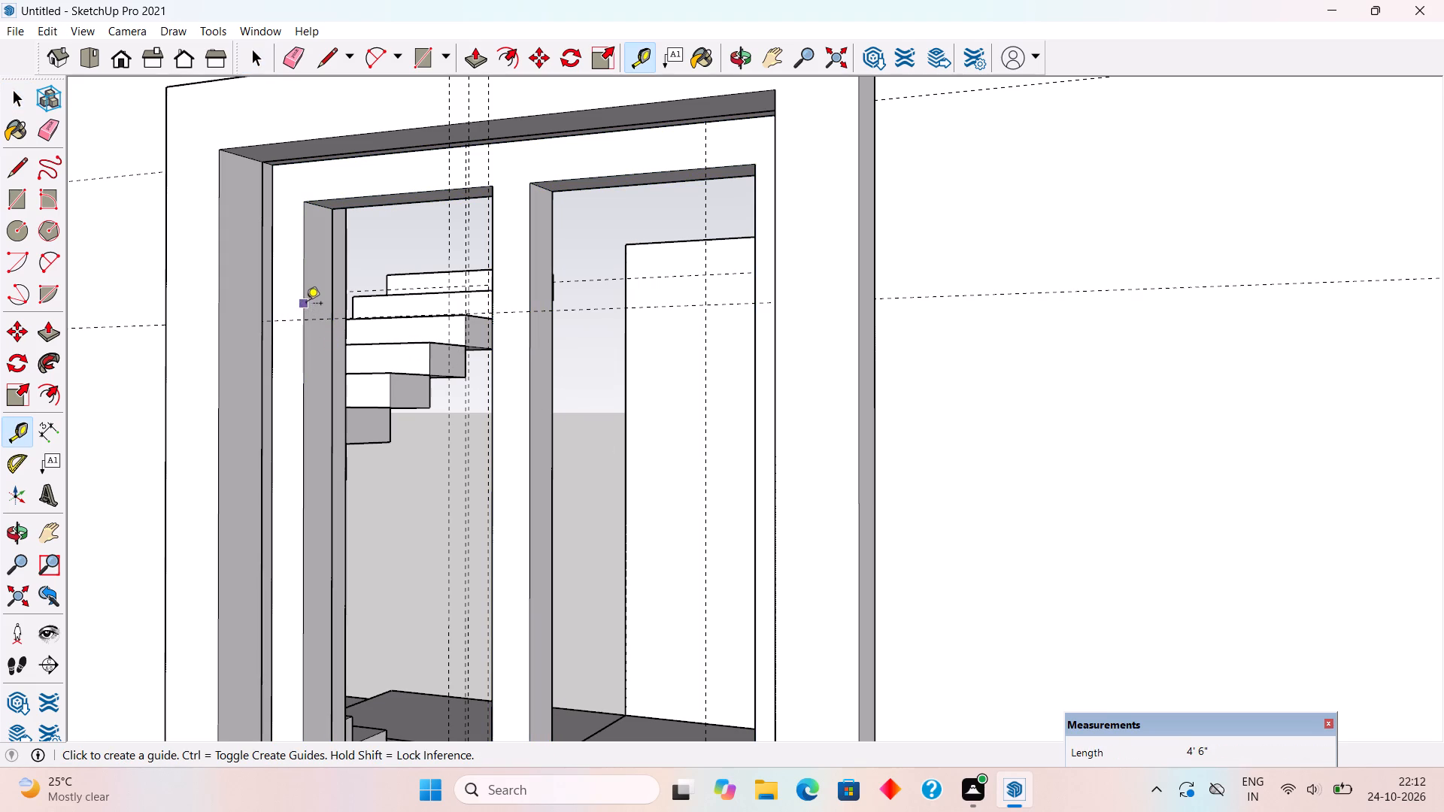
left_click(306, 304)
scroll(334, 215, "up", 12)
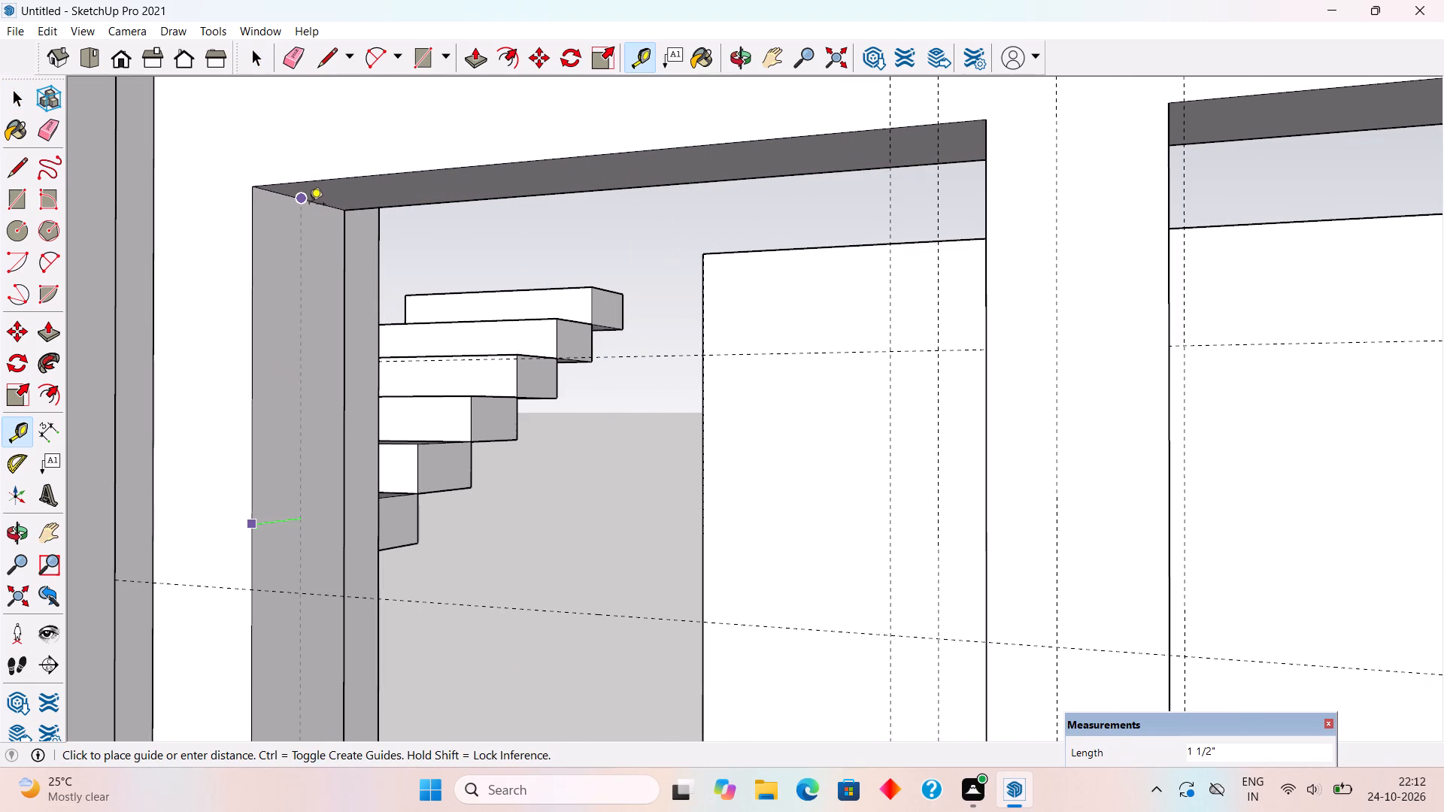
left_click(308, 202)
Place a guide along the two-pane window's inner sill, parallel to its front edge and meeting the foot of the jamb guide.
scroll(308, 202, "down", 15)
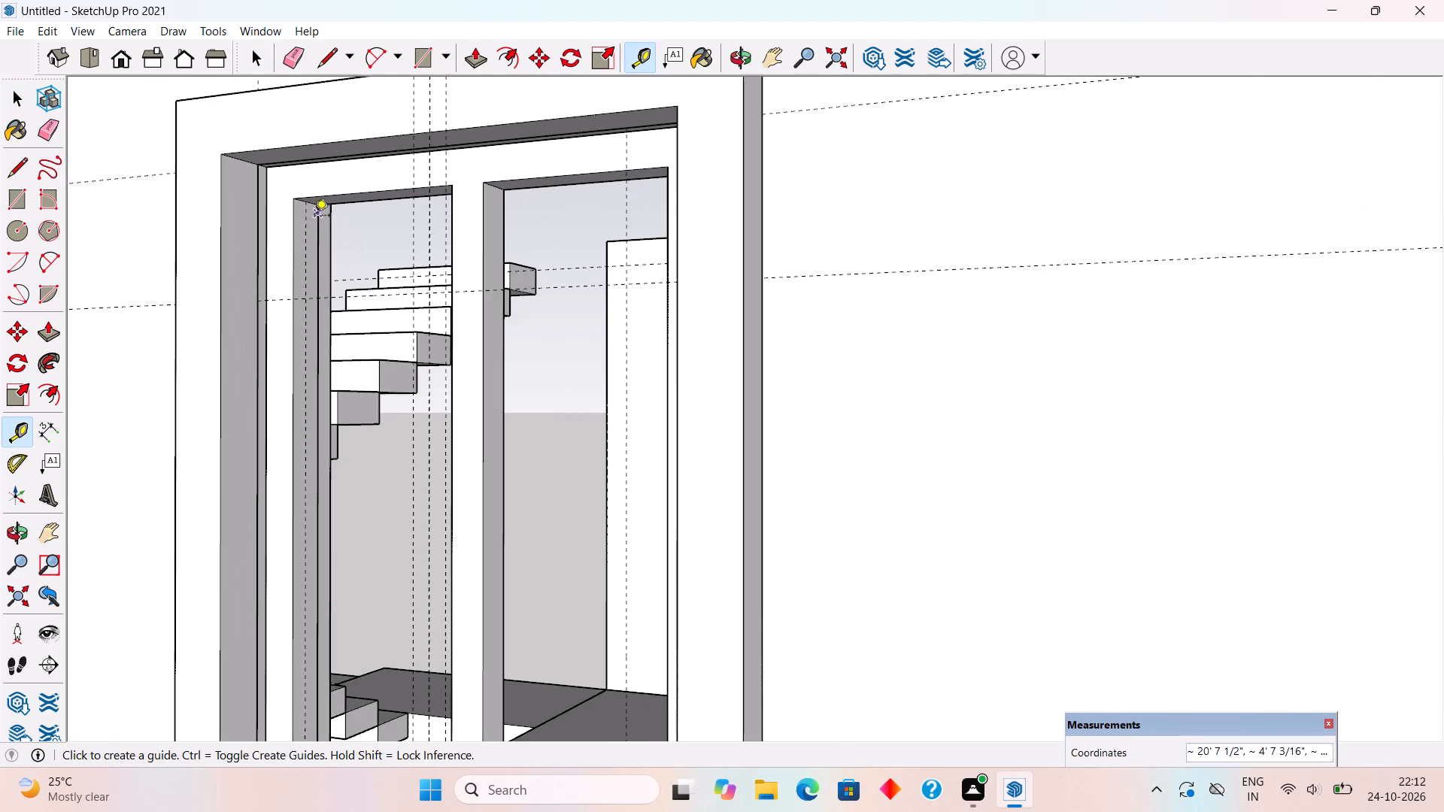
scroll(317, 223, "down", 4)
middle_click_drag(363, 344, 414, 407)
scroll(422, 388, "down", 5)
middle_click_drag(496, 361, 513, 436)
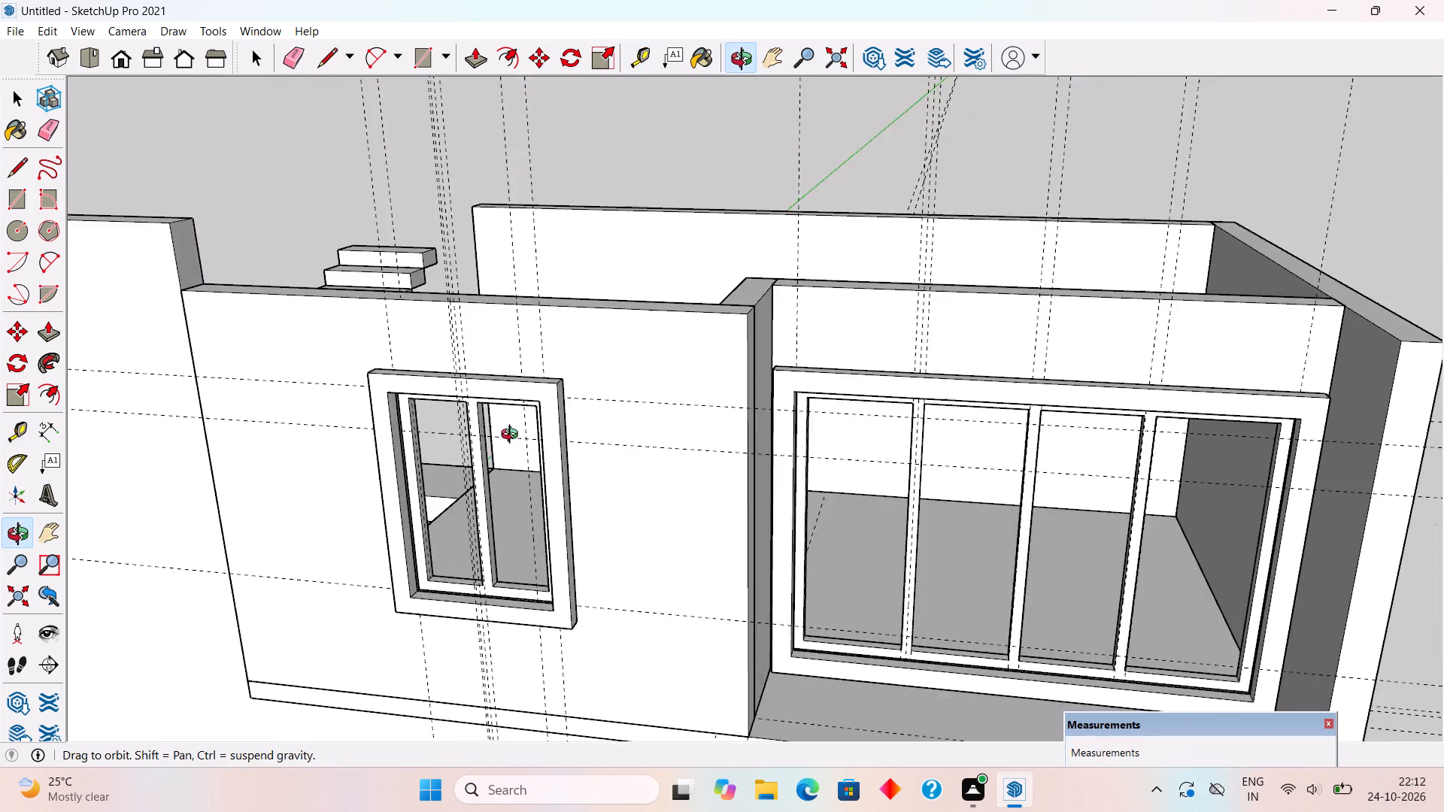
middle_click_drag(513, 436, 537, 474)
scroll(488, 611, "up", 5)
scroll(438, 647, "up", 10)
scroll(379, 565, "up", 3)
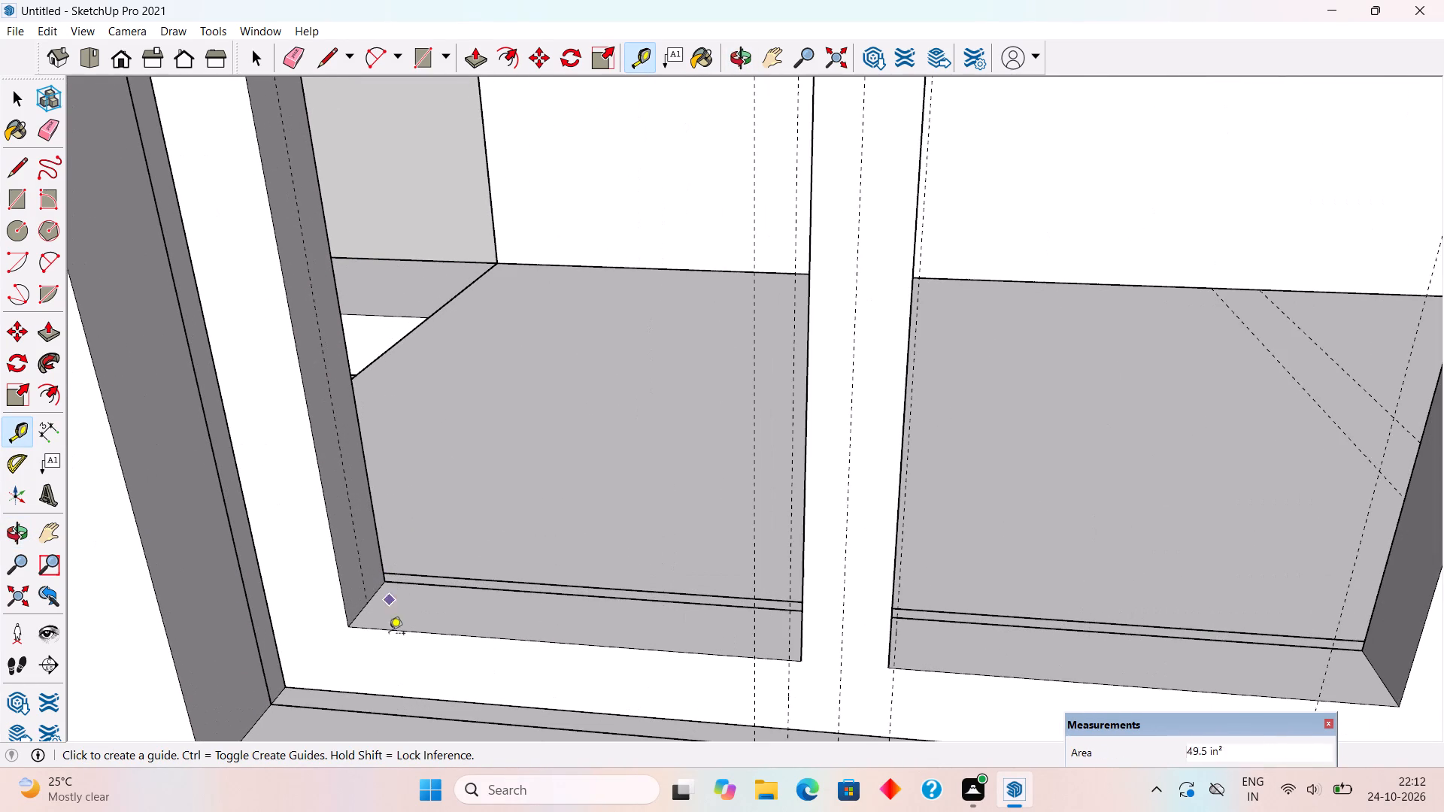
left_click(398, 632)
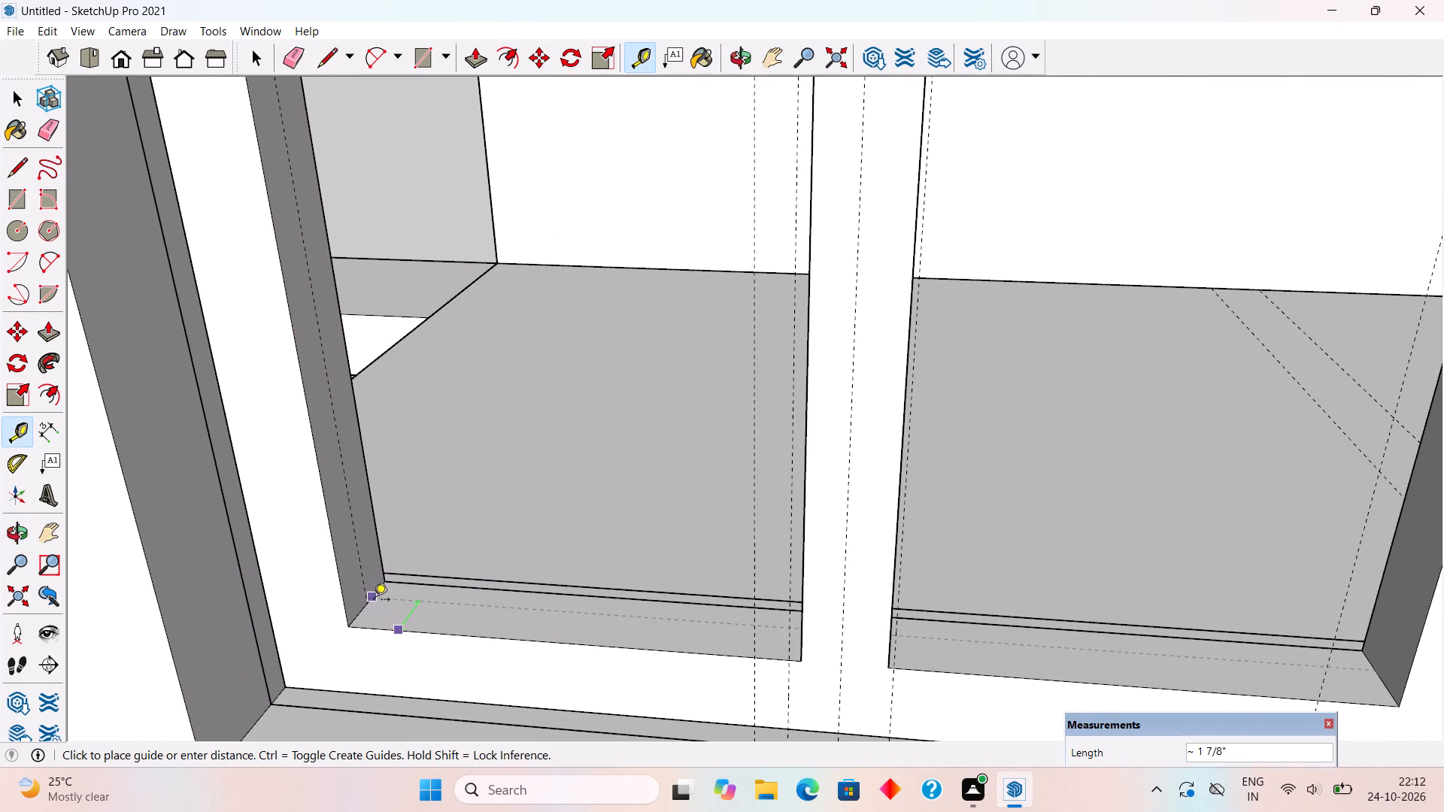
left_click(371, 601)
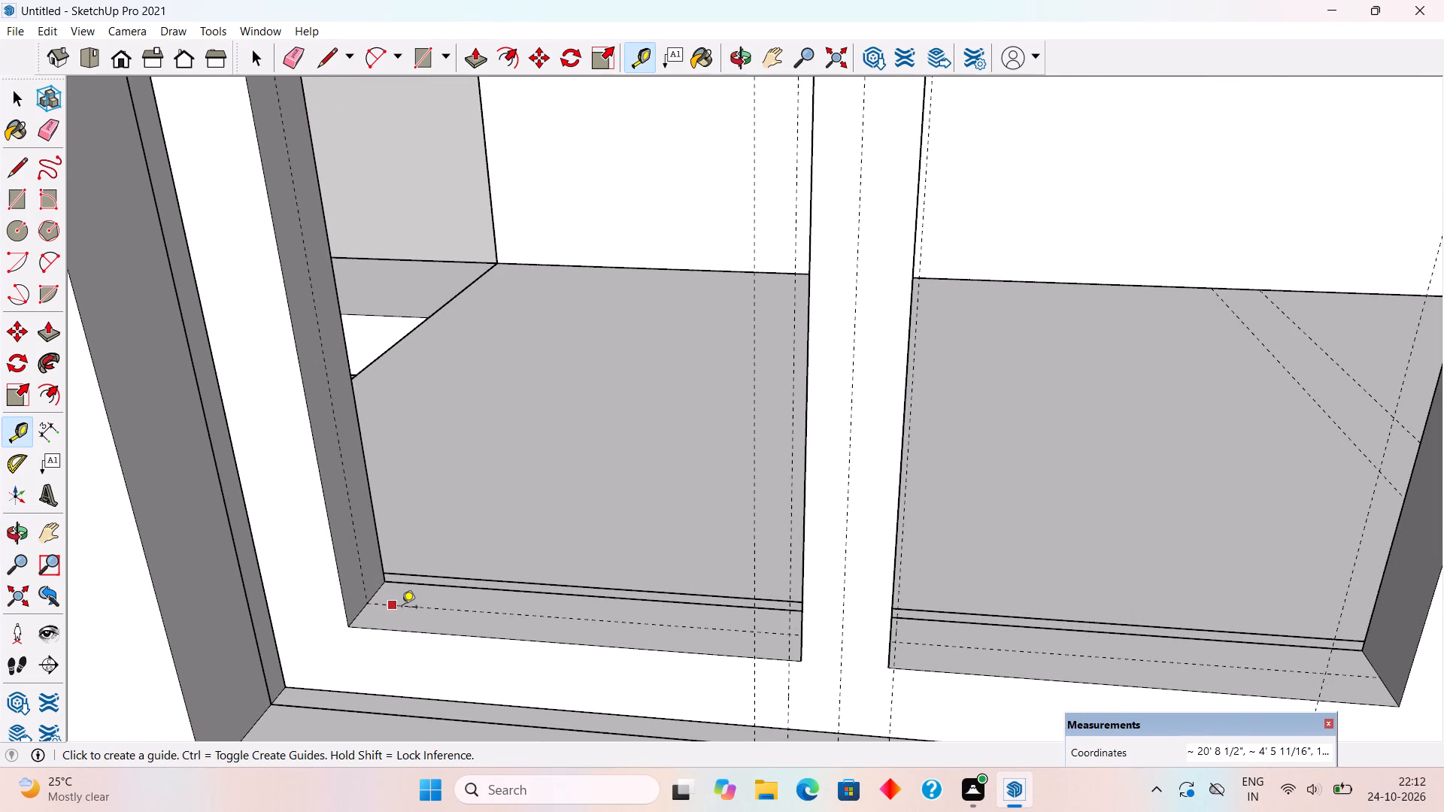
key("space")
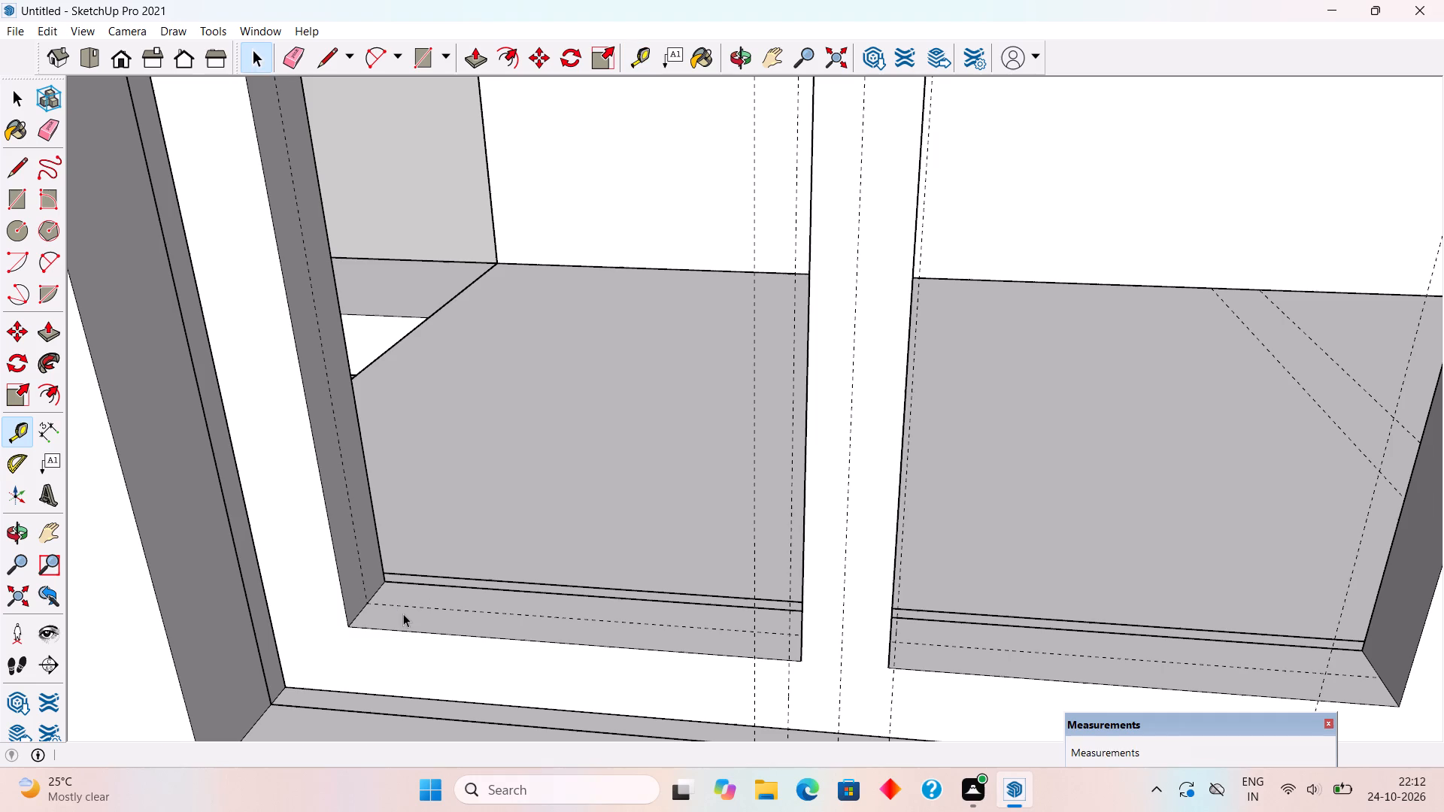
Draw a circle of about 1/4" radius on the left jamb, centred on the vertical guide just above the horizontal guide.
type("c")
scroll(338, 470, "down", 12)
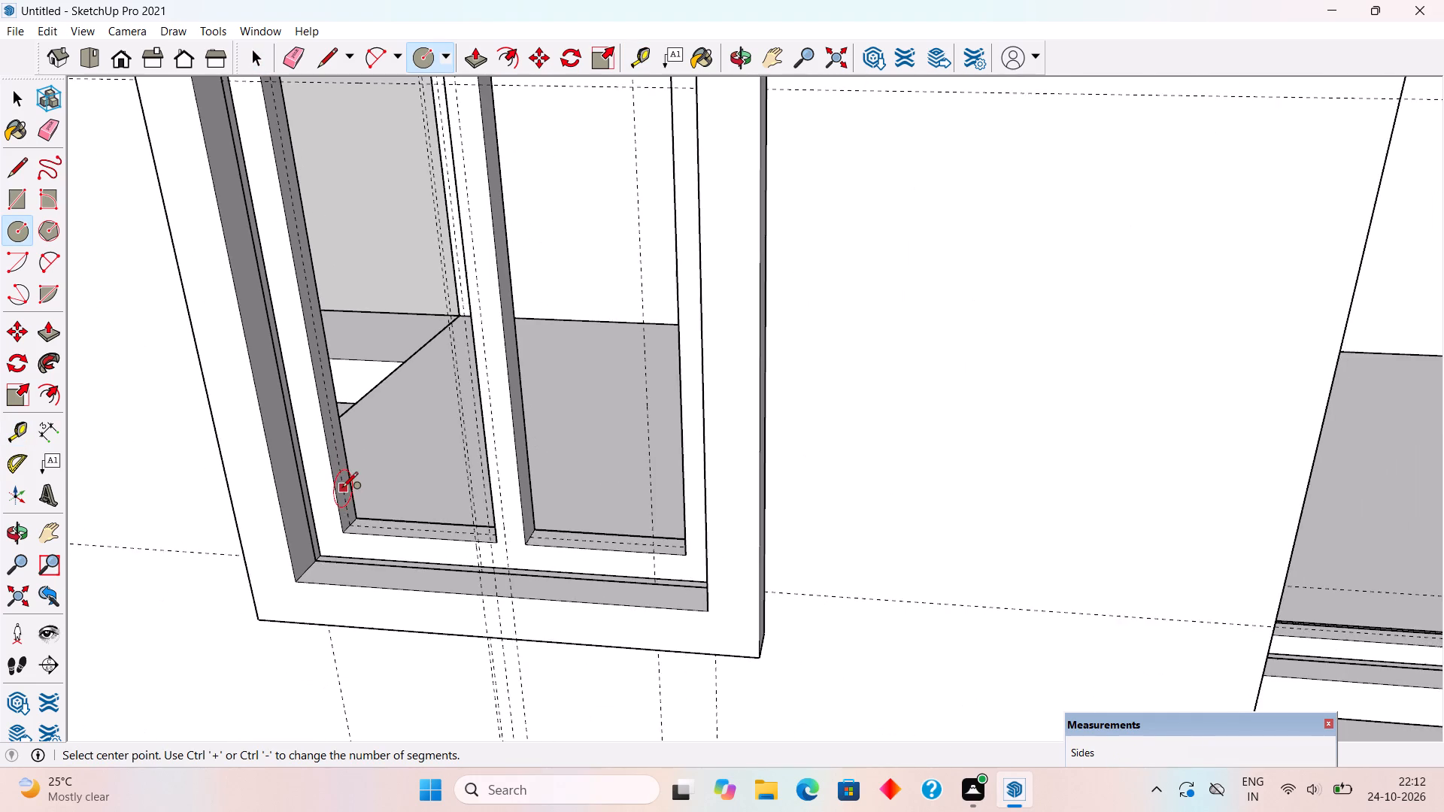
scroll(342, 489, "down", 4)
scroll(299, 162, "up", 4)
scroll(287, 200, "down", 2)
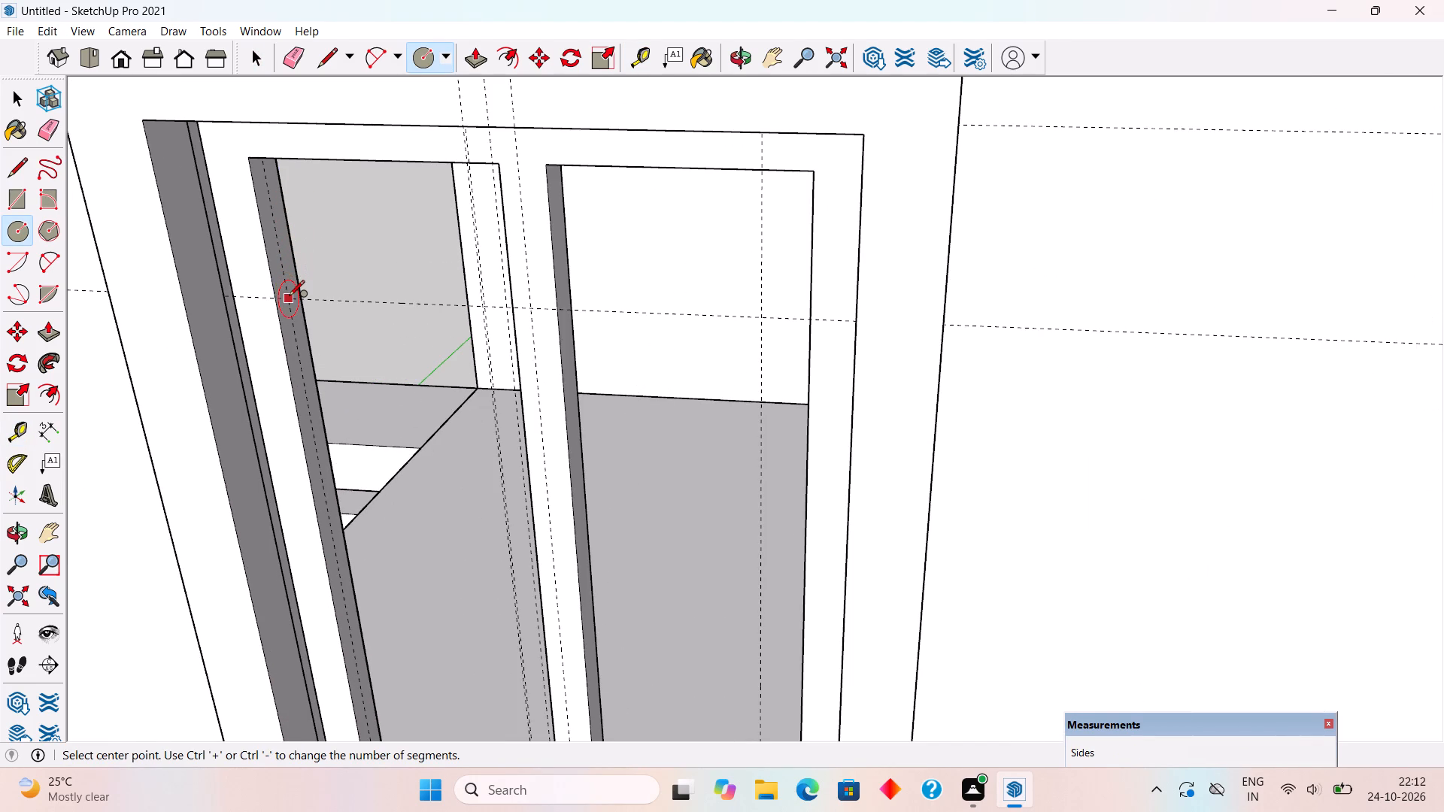
scroll(289, 298, "up", 17)
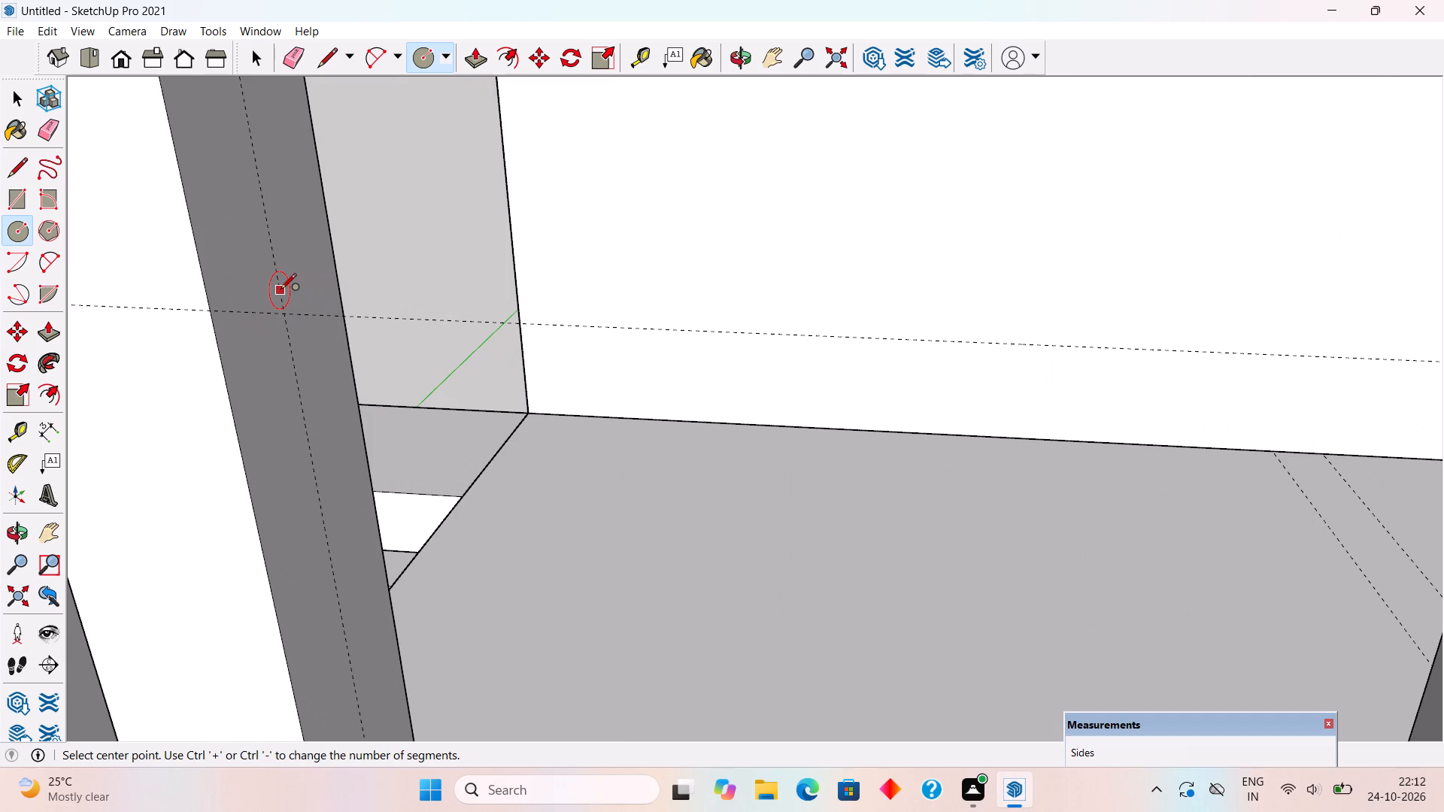
left_click(281, 290)
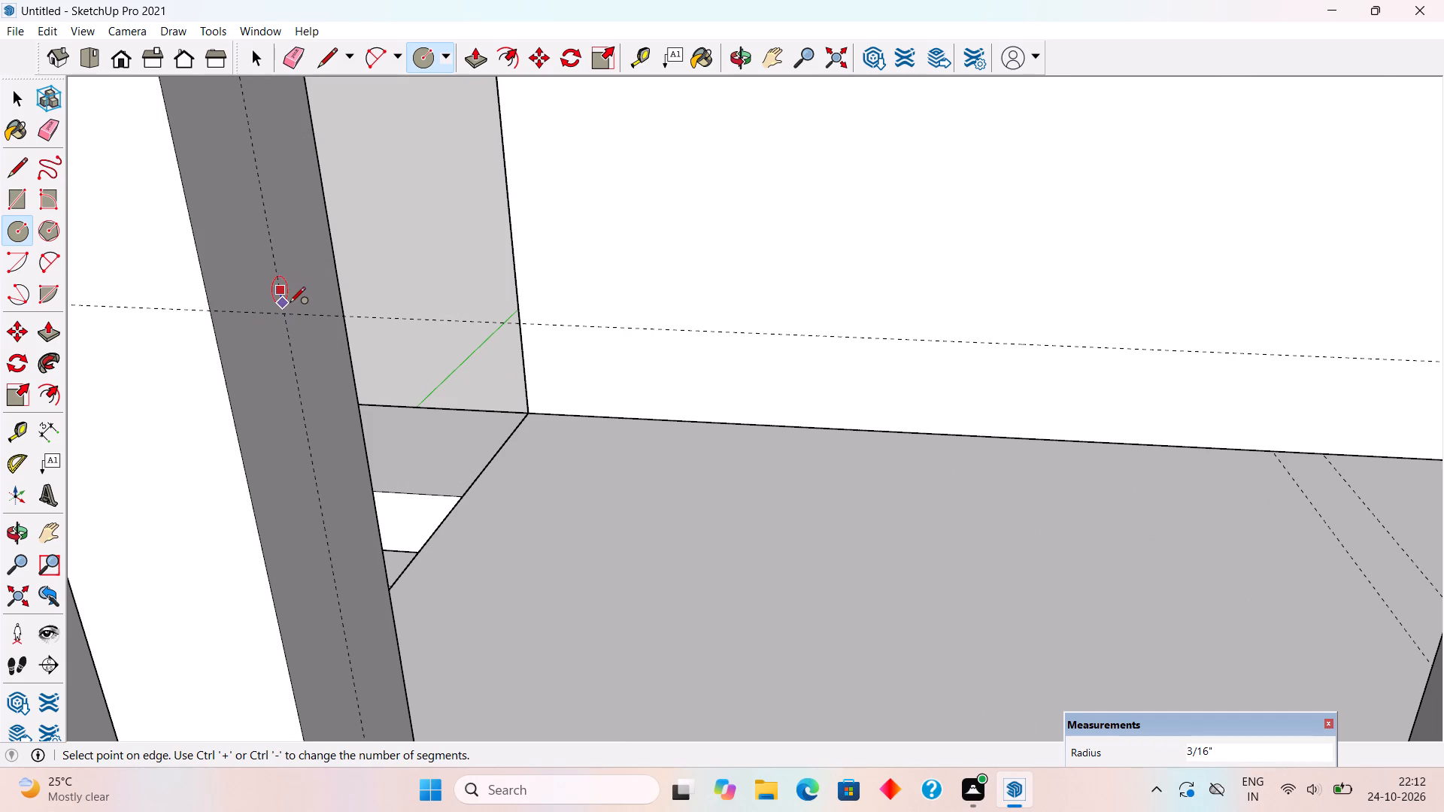
scroll(293, 312, "up", 5)
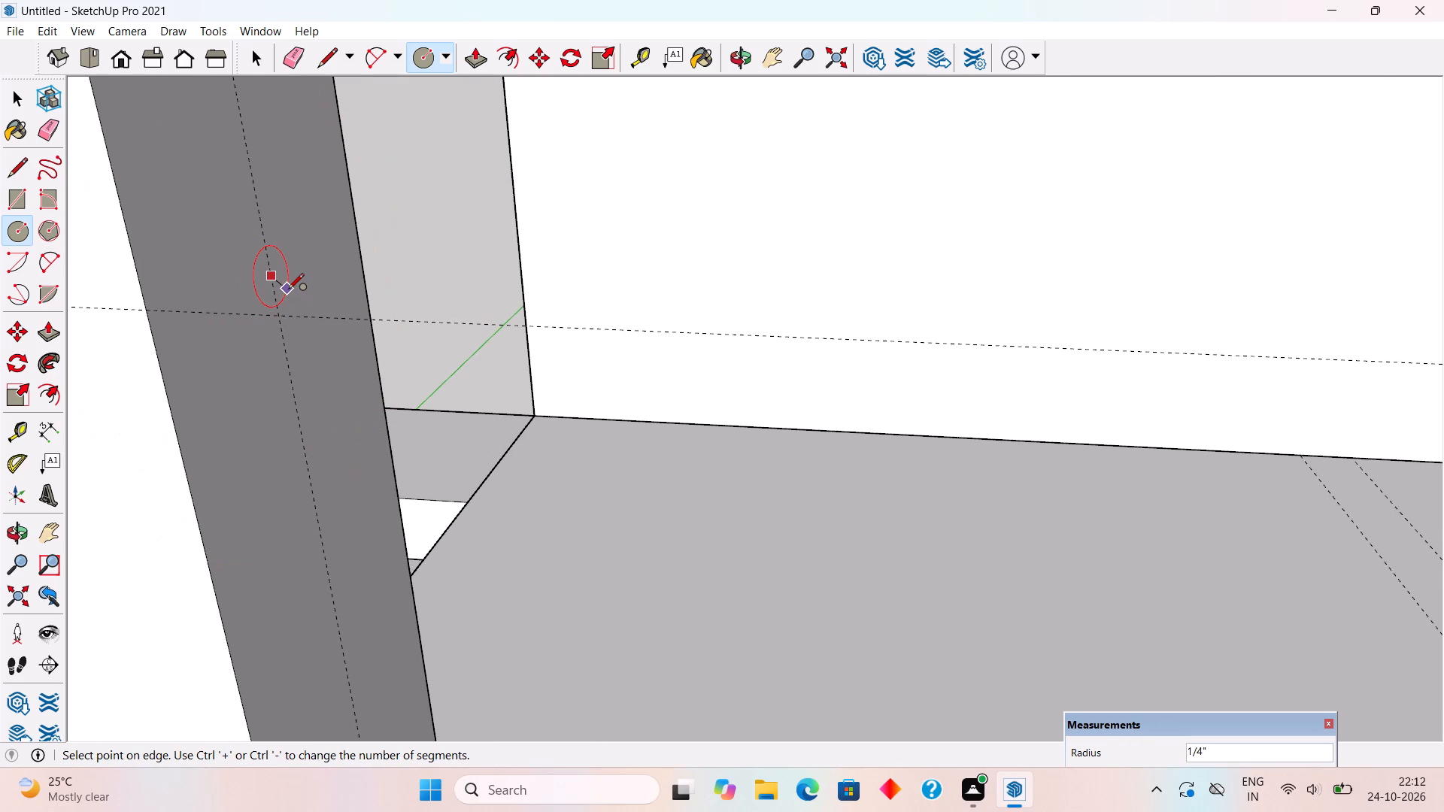
left_click(288, 290)
Push/Pull the circle 3' across both panes to the opposite jamb as a round horizontal bar.
key("p")
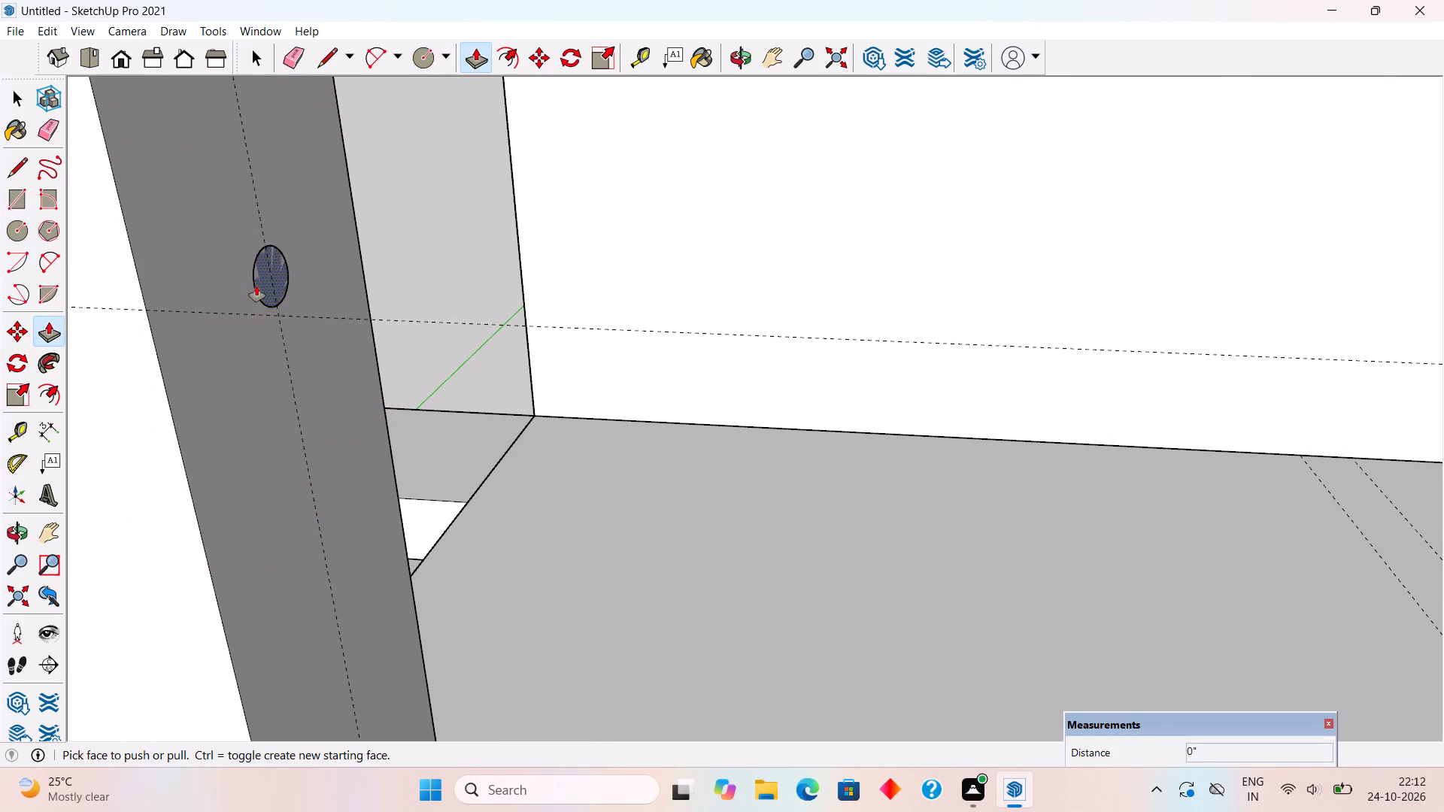
left_click(257, 286)
scroll(307, 286, "down", 16)
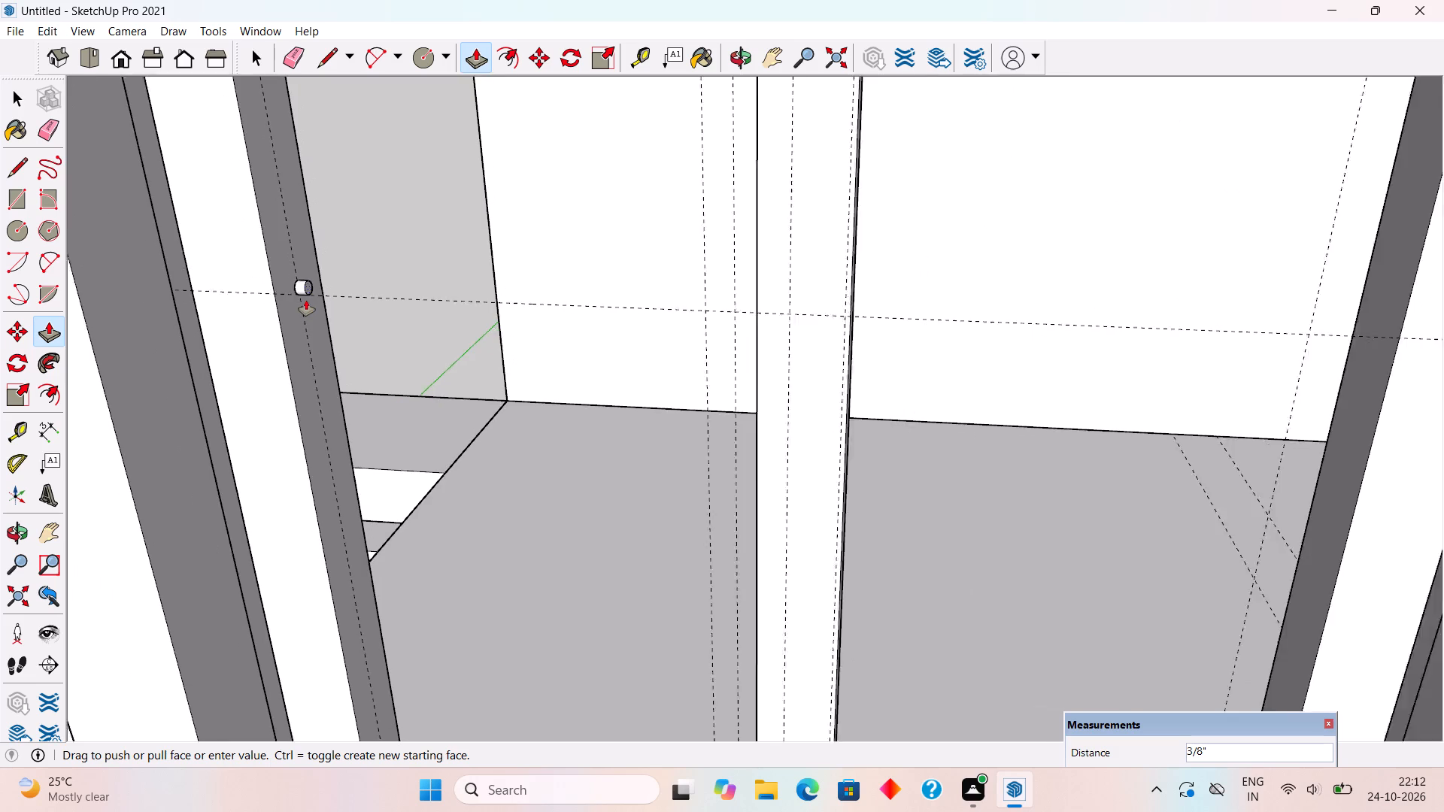
scroll(306, 300, "down", 9)
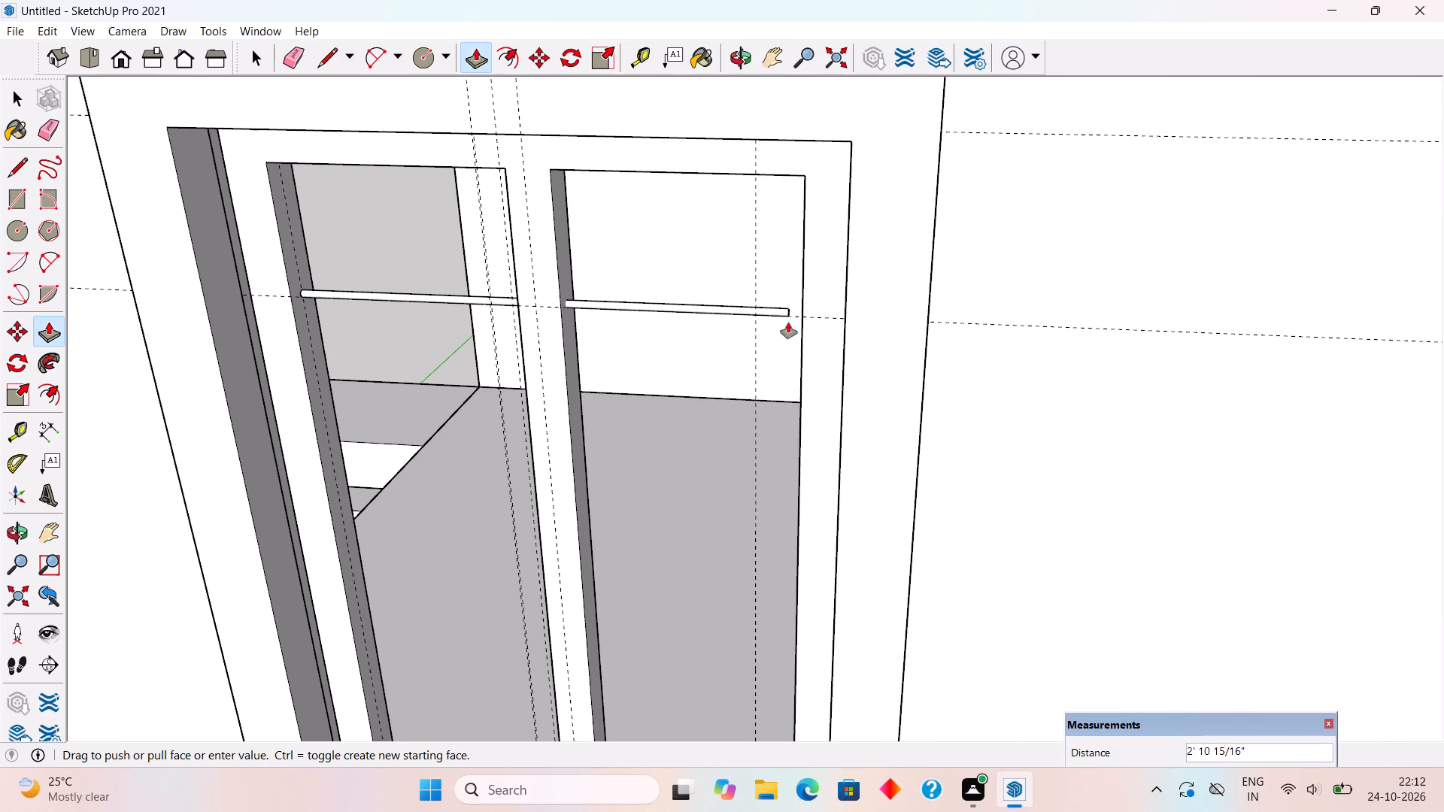
left_click(806, 335)
Make a group of the whole horizontal bar.
middle_click_drag(771, 371, 781, 175)
scroll(780, 175, "down", 5)
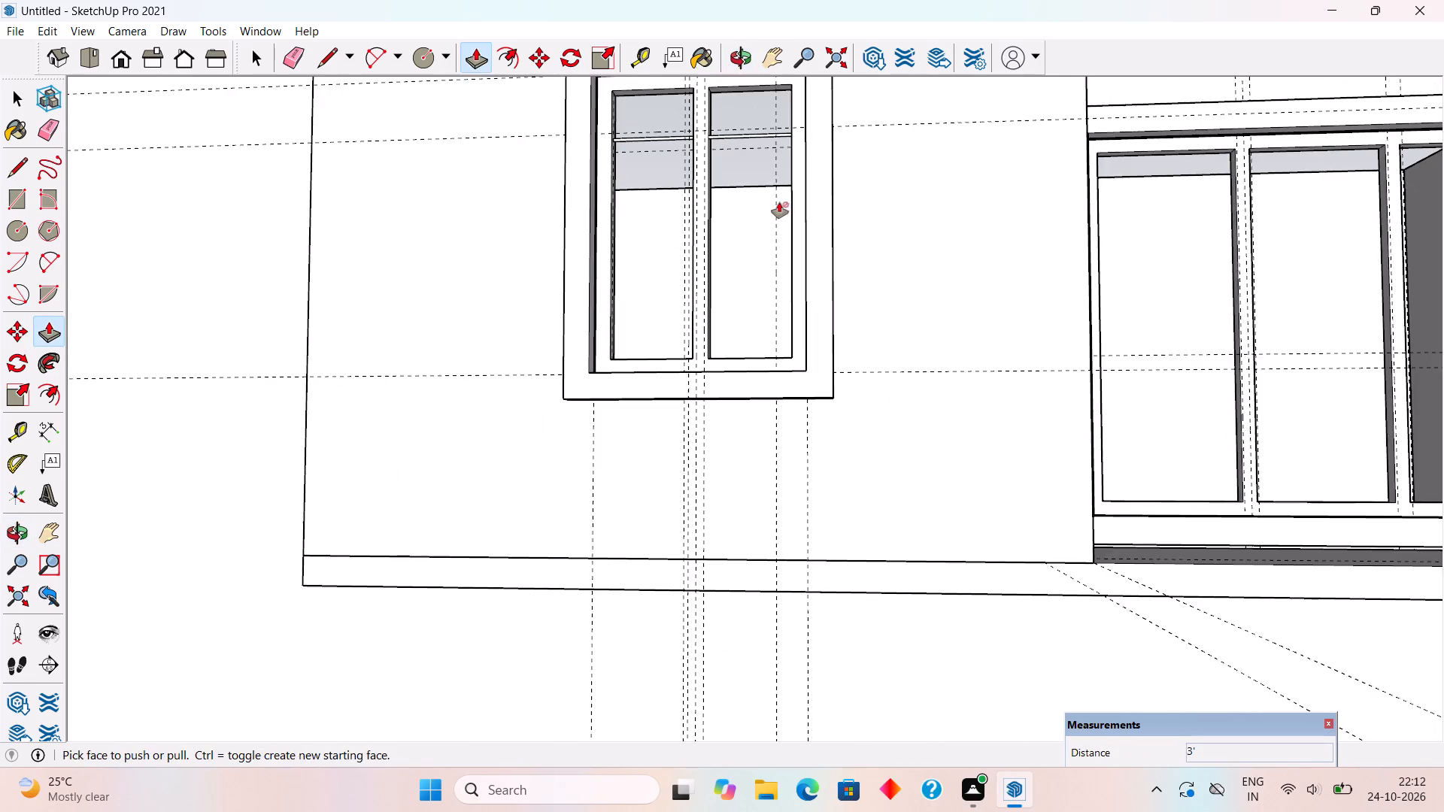
middle_click_drag(781, 257, 841, 350)
key("space")
scroll(771, 167, "up", 5)
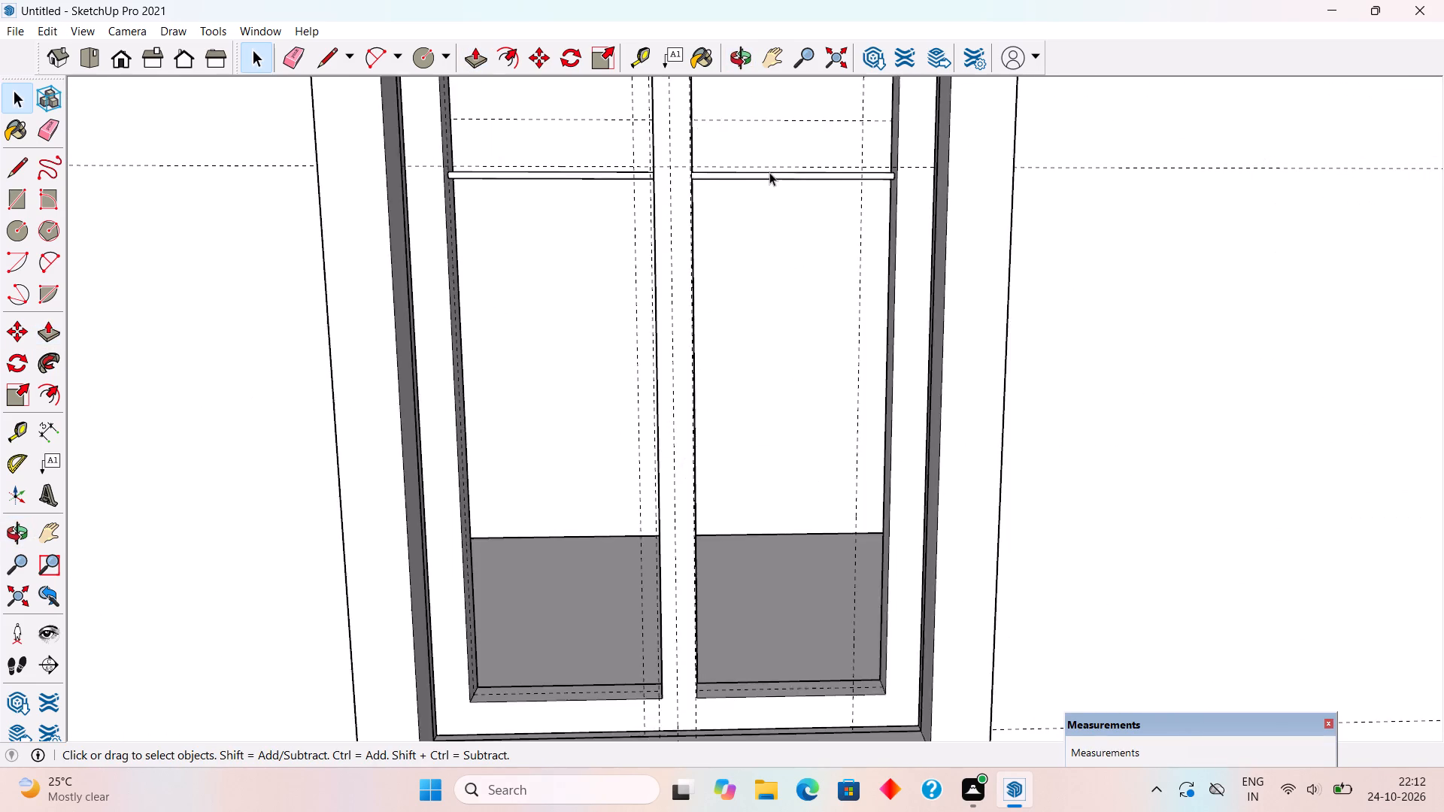
scroll(769, 172, "up", 2)
triple_click(770, 177)
right_click(770, 177)
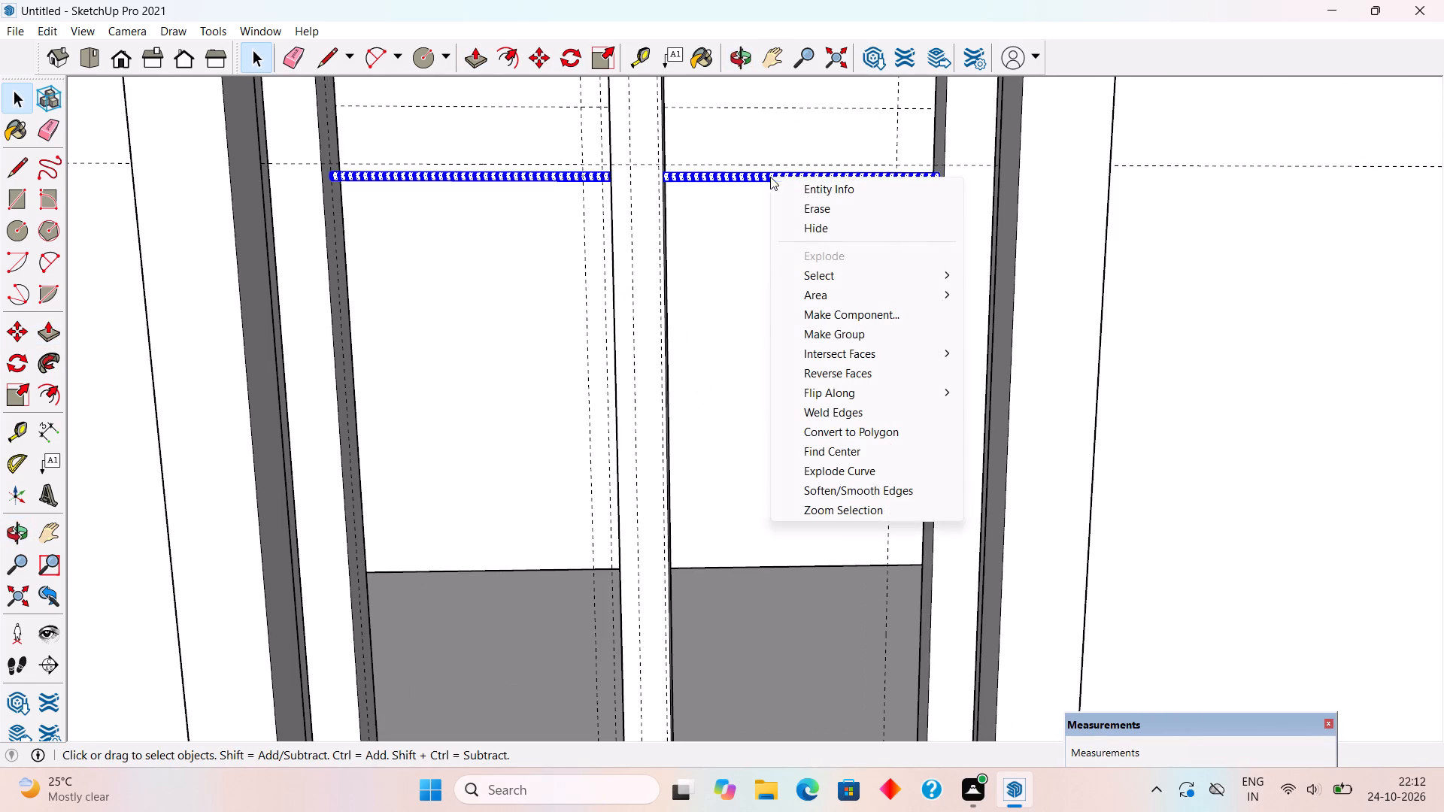
left_click(848, 335)
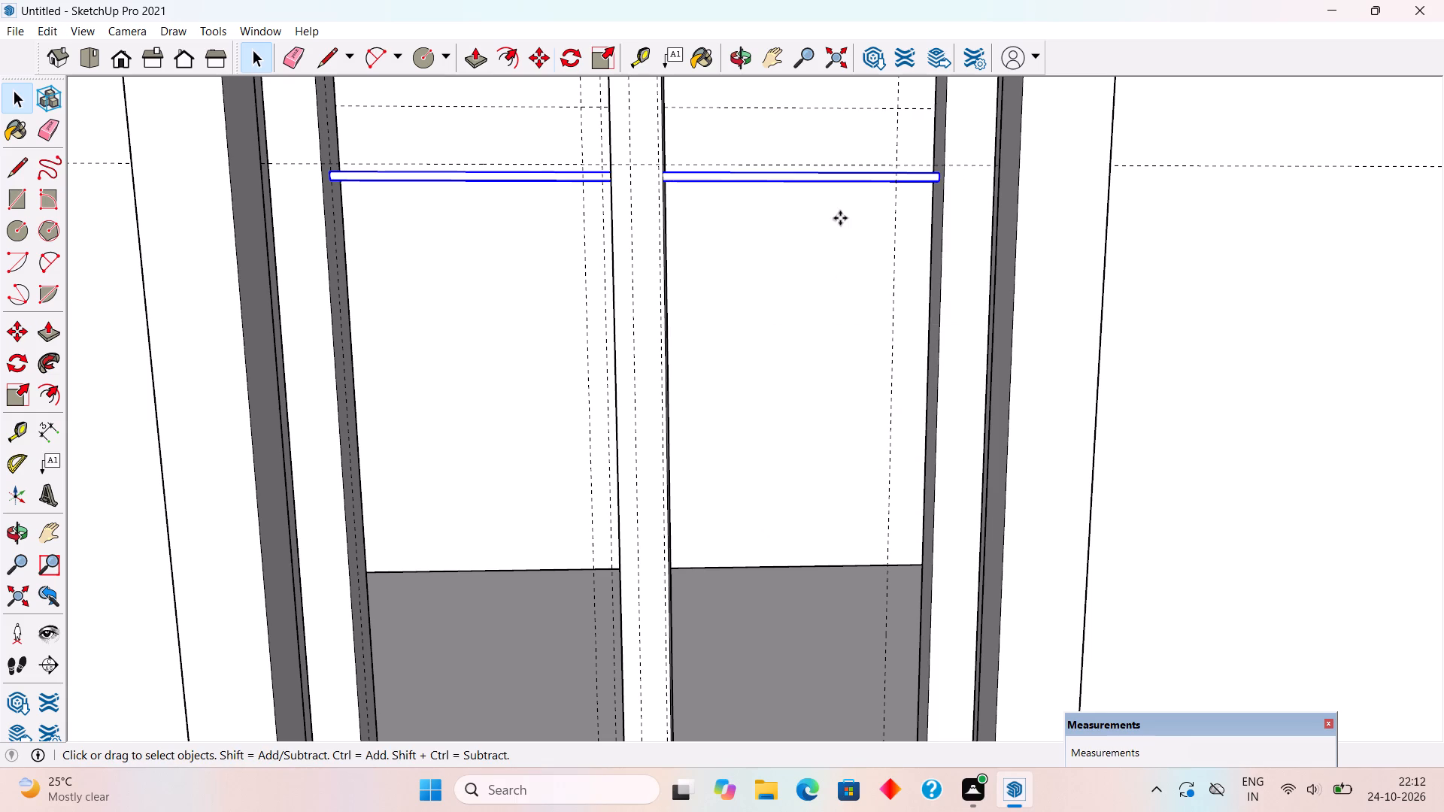
Copy the bar group about 2' 9 3/16" straight down the window and divide that distance into 3 equal intervals of bars.
key("m")
left_click(839, 186)
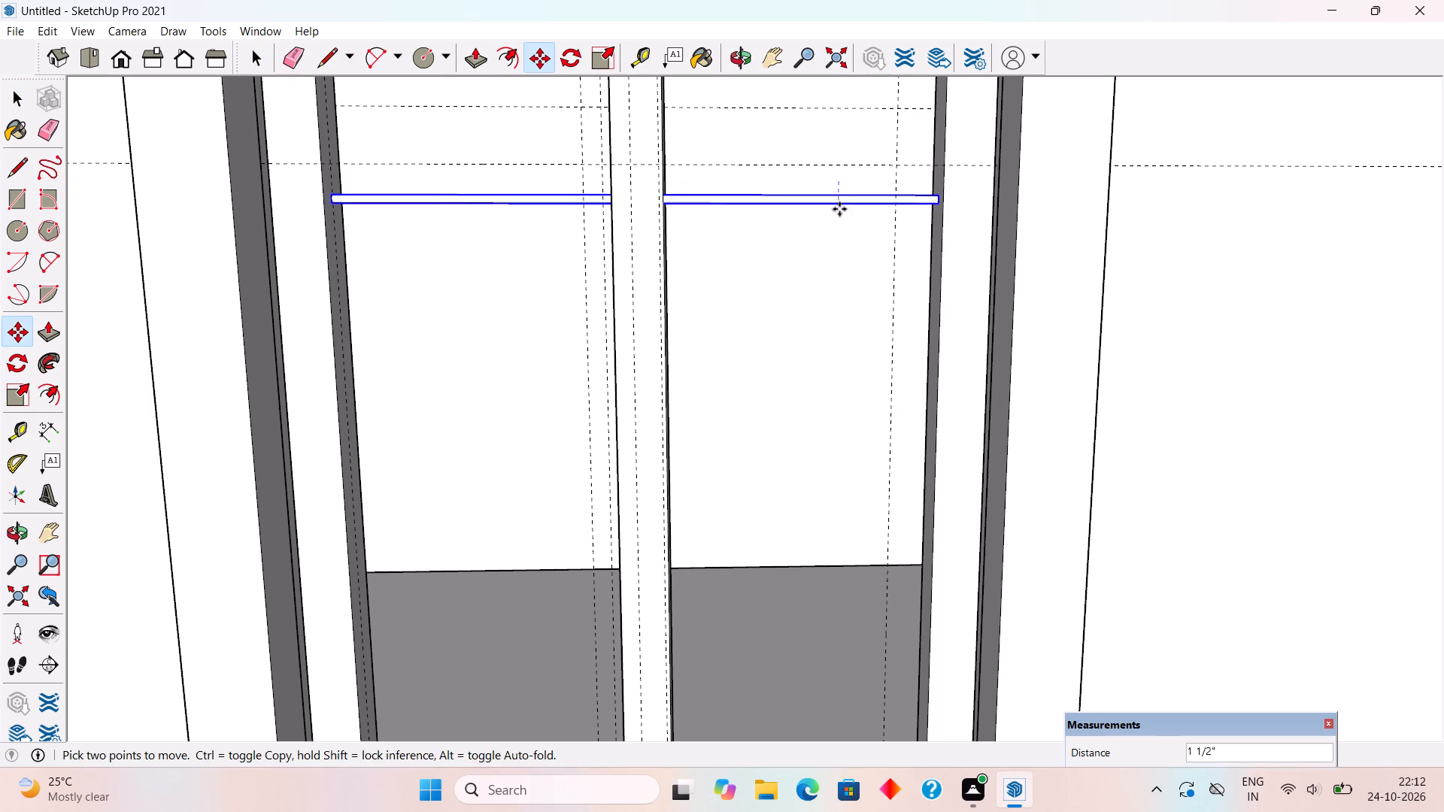
scroll(838, 241, "down", 5)
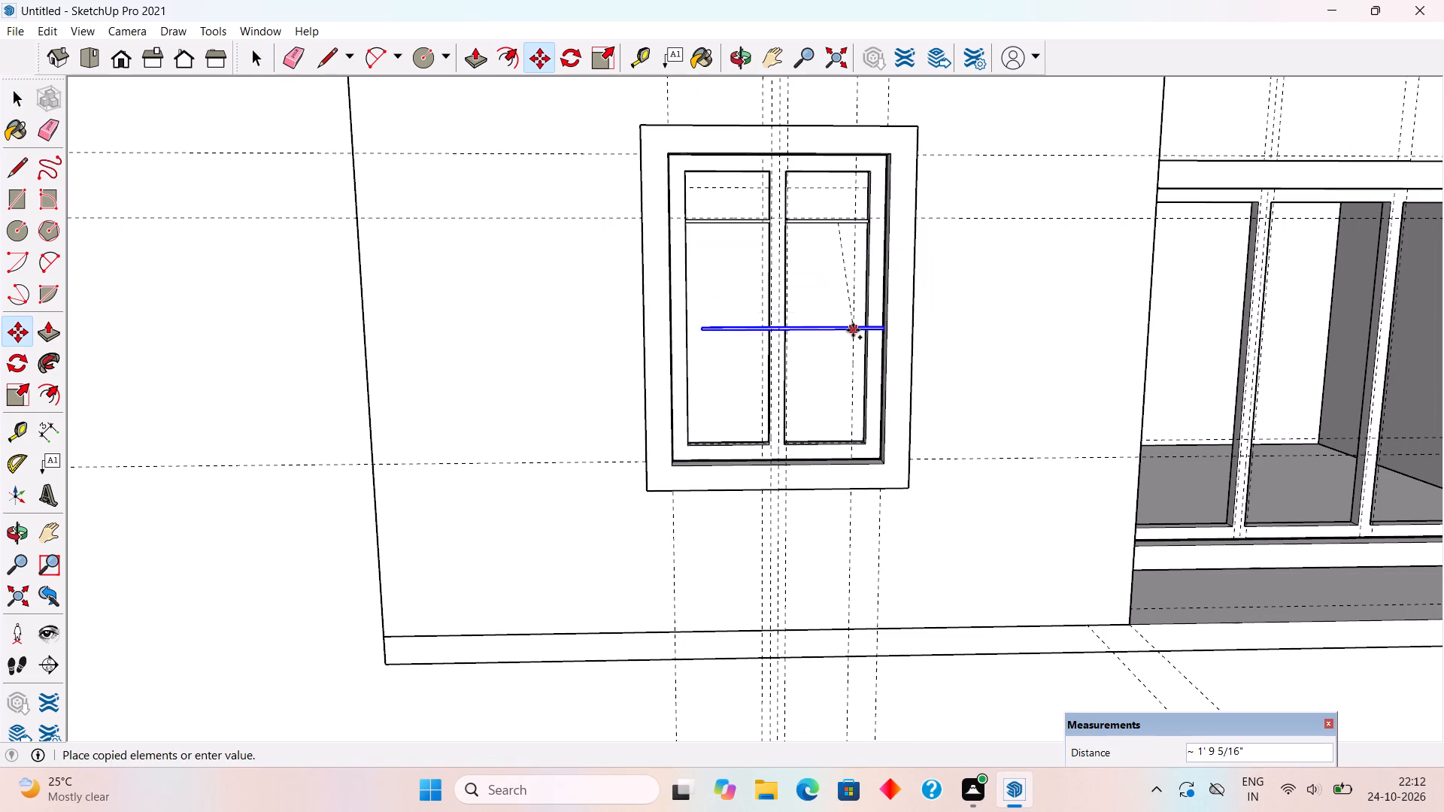
left_click(842, 389)
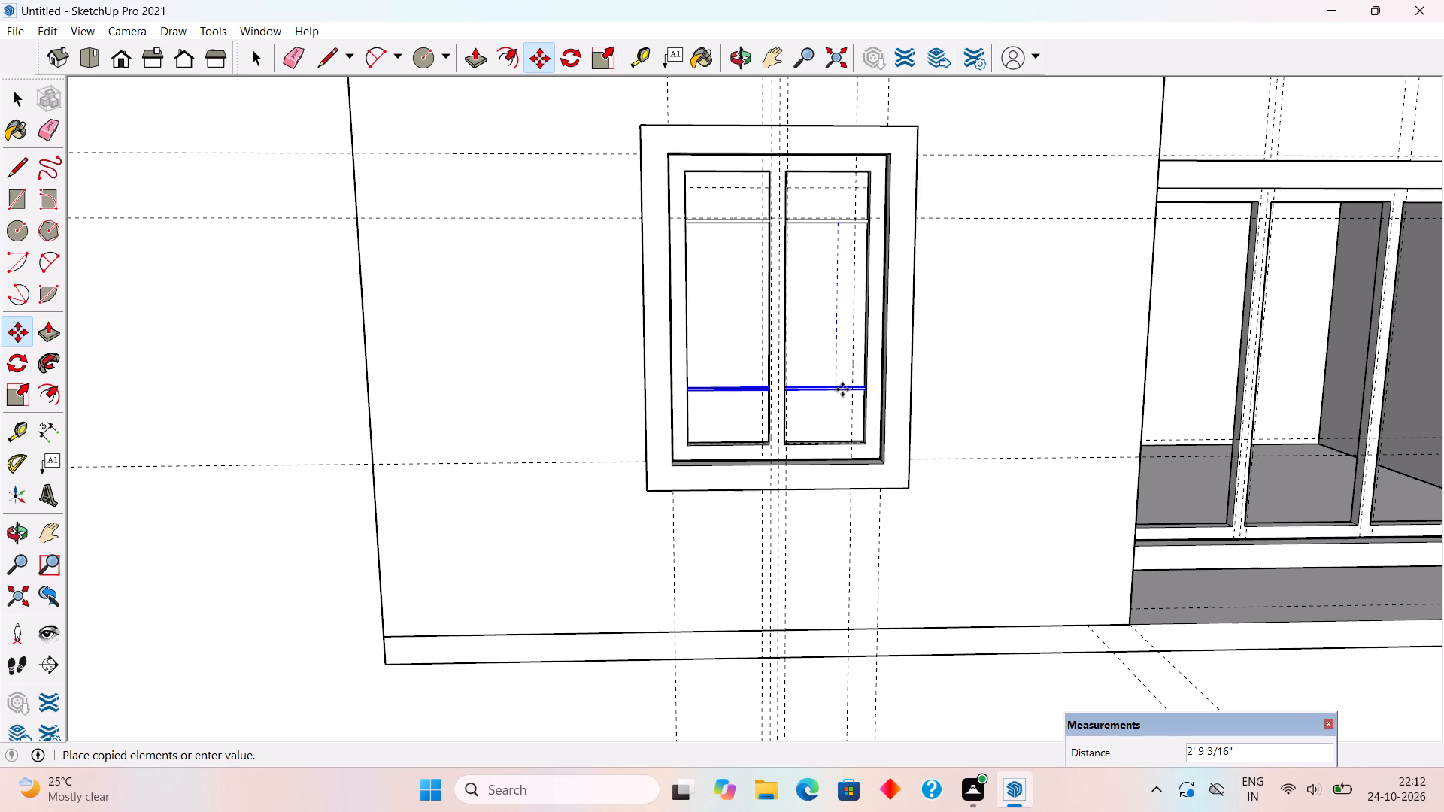
key("slash")
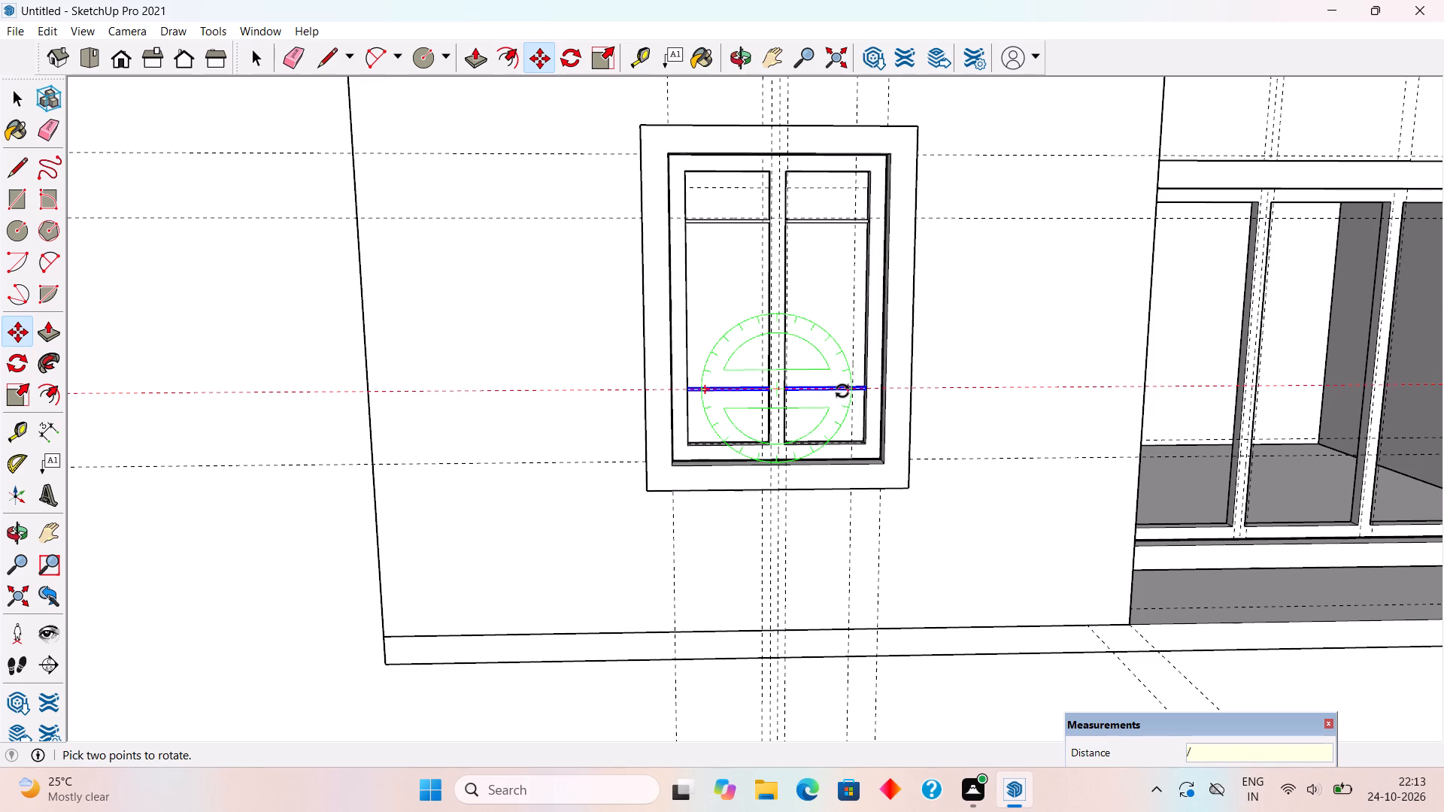
key("3")
key("Return")
key("space")
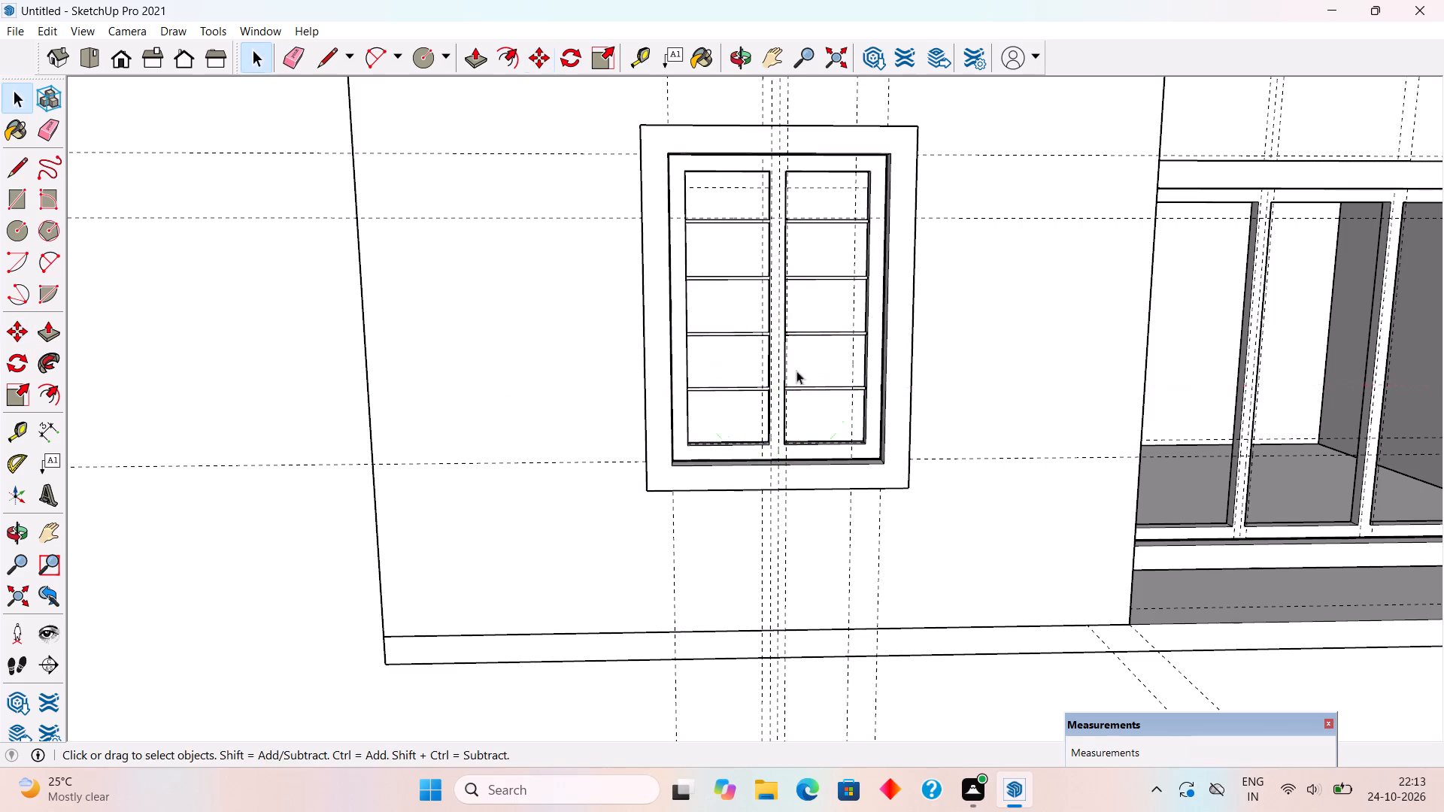
Place a guide through the middle of the sill in each window pane, measured in from the outer jambs.
middle_click_drag(719, 338, 727, 437)
scroll(727, 424, "up", 5)
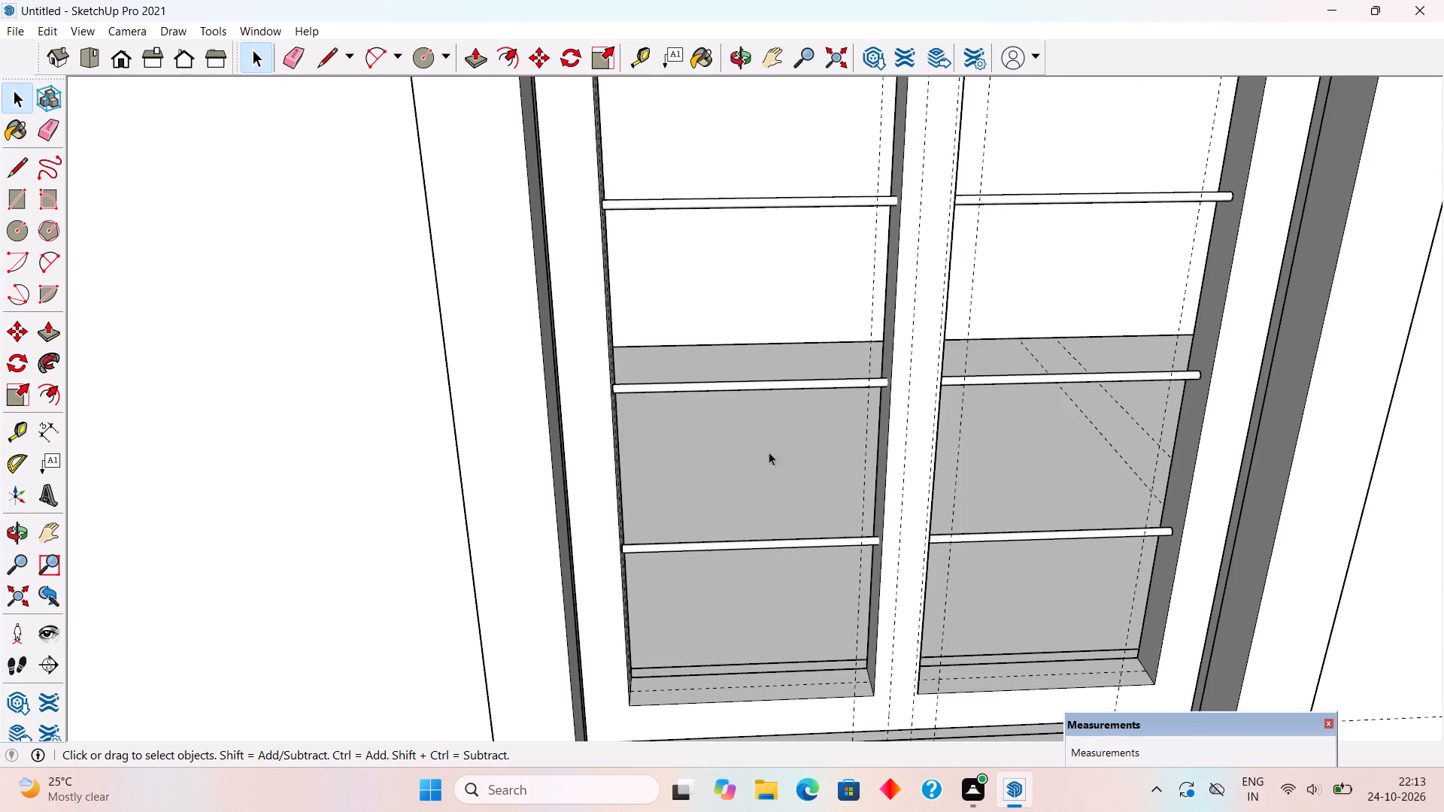
scroll(732, 359, "down", 5)
middle_click_drag(736, 422, 751, 538)
scroll(755, 548, "up", 11)
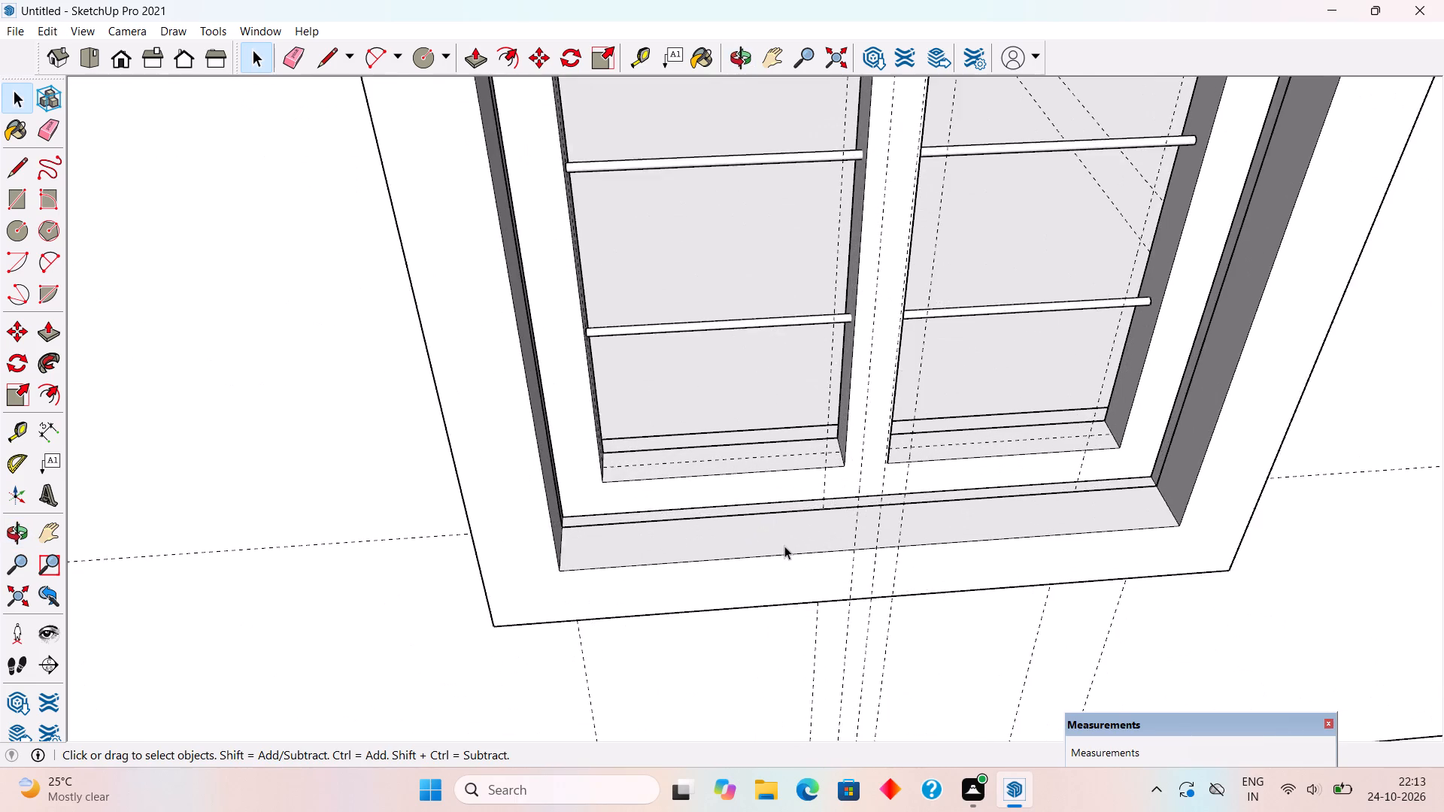
scroll(784, 546, "up", 2)
middle_click_drag(797, 501, 782, 542)
scroll(809, 399, "up", 2)
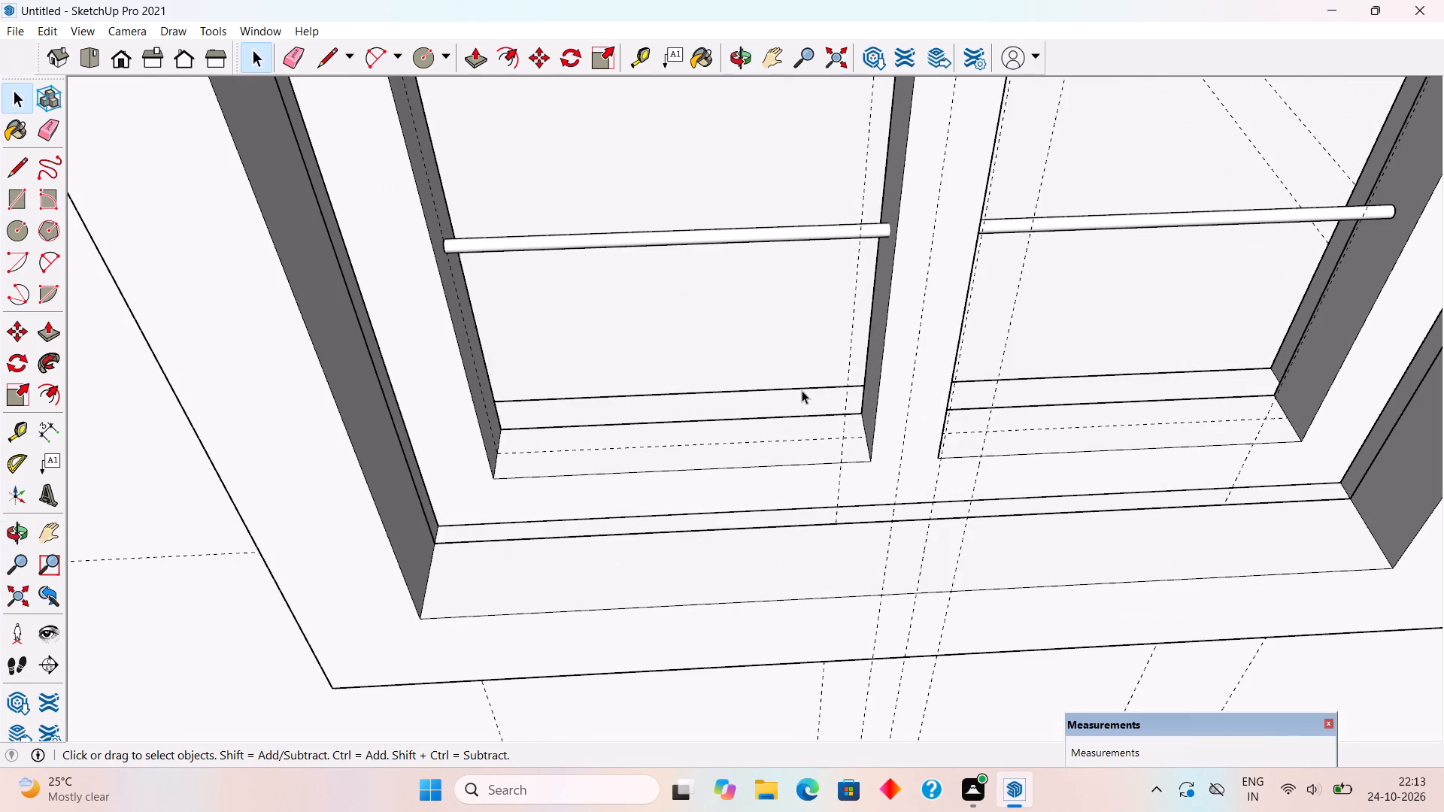
key("t")
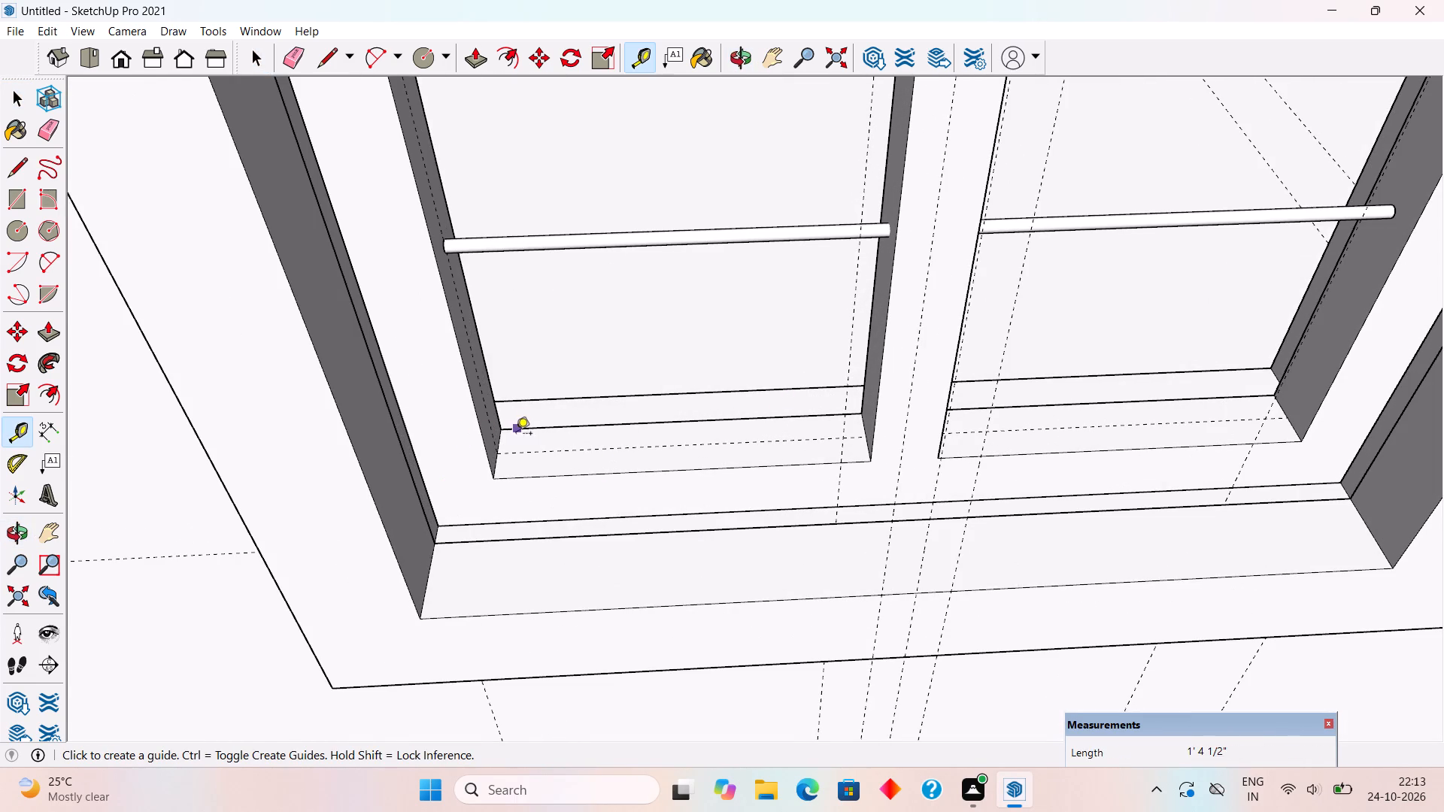
left_click(502, 442)
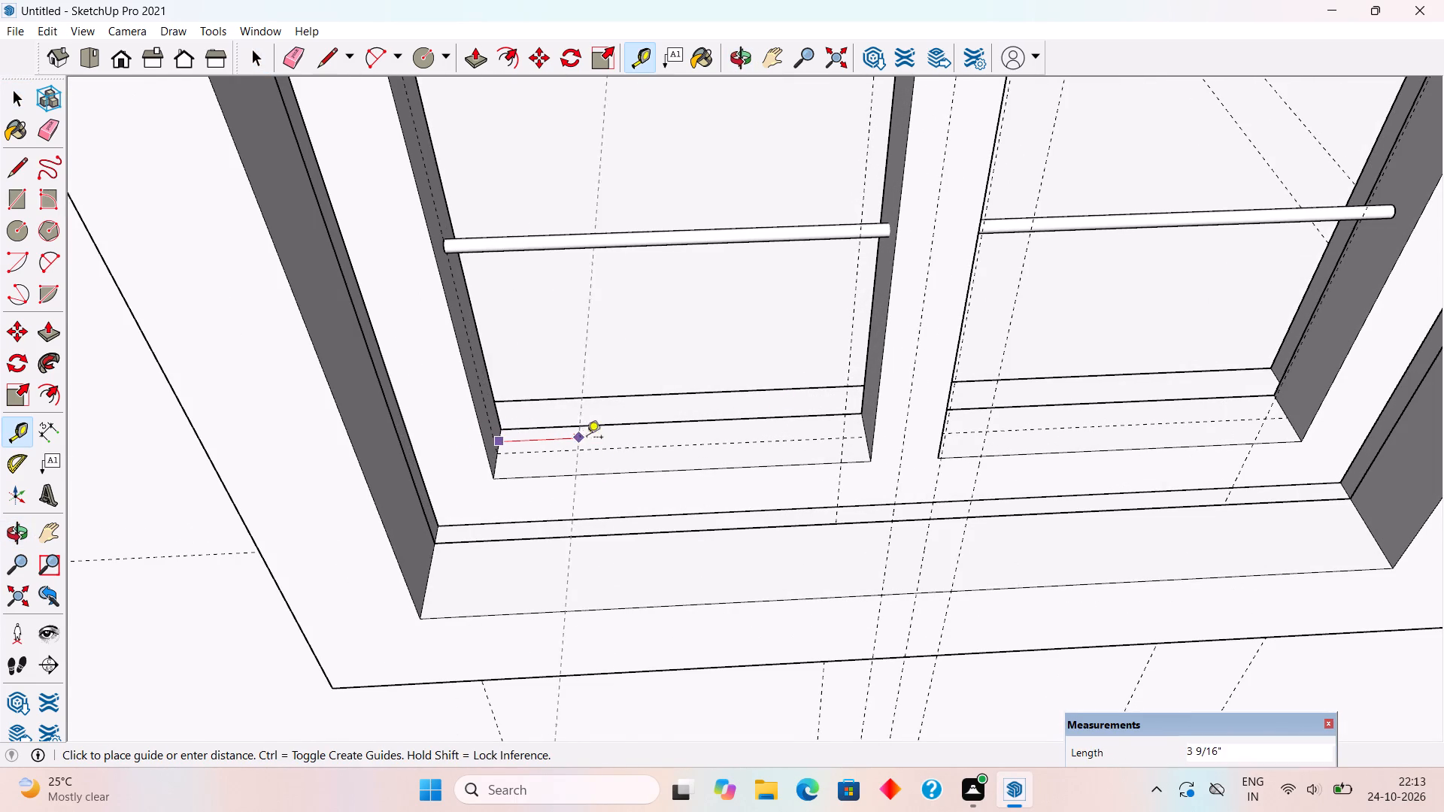
left_click(681, 470)
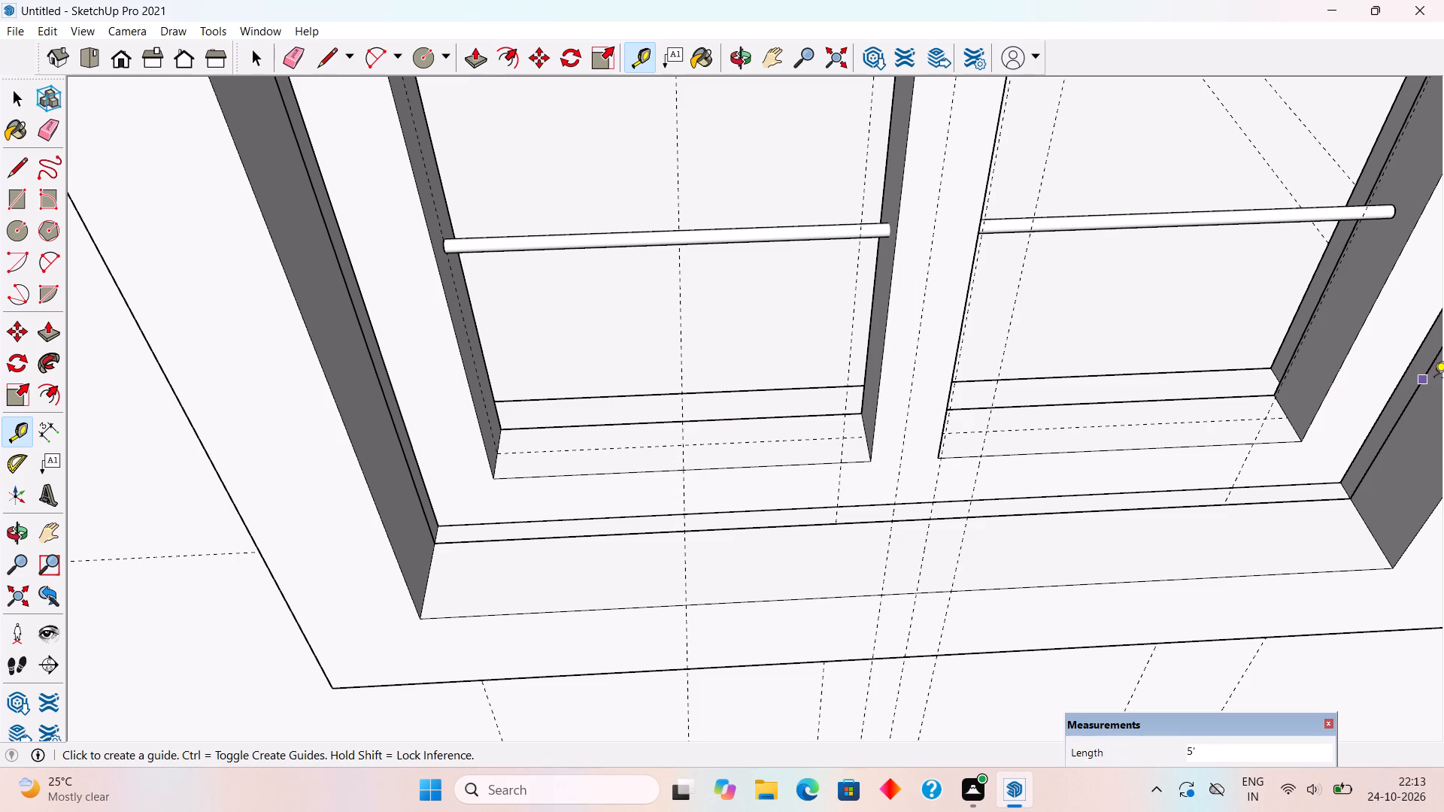
left_click(1294, 429)
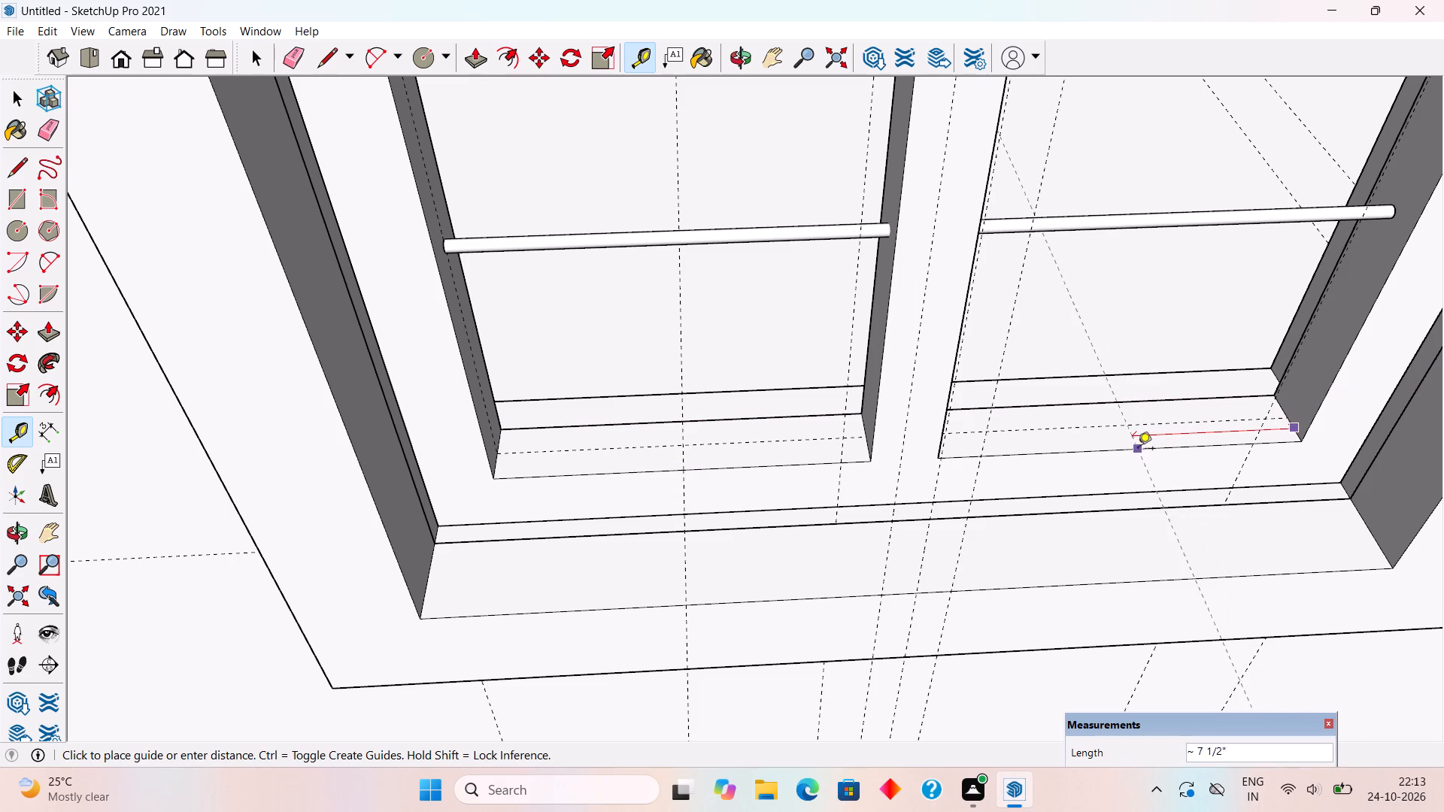
left_click(1124, 450)
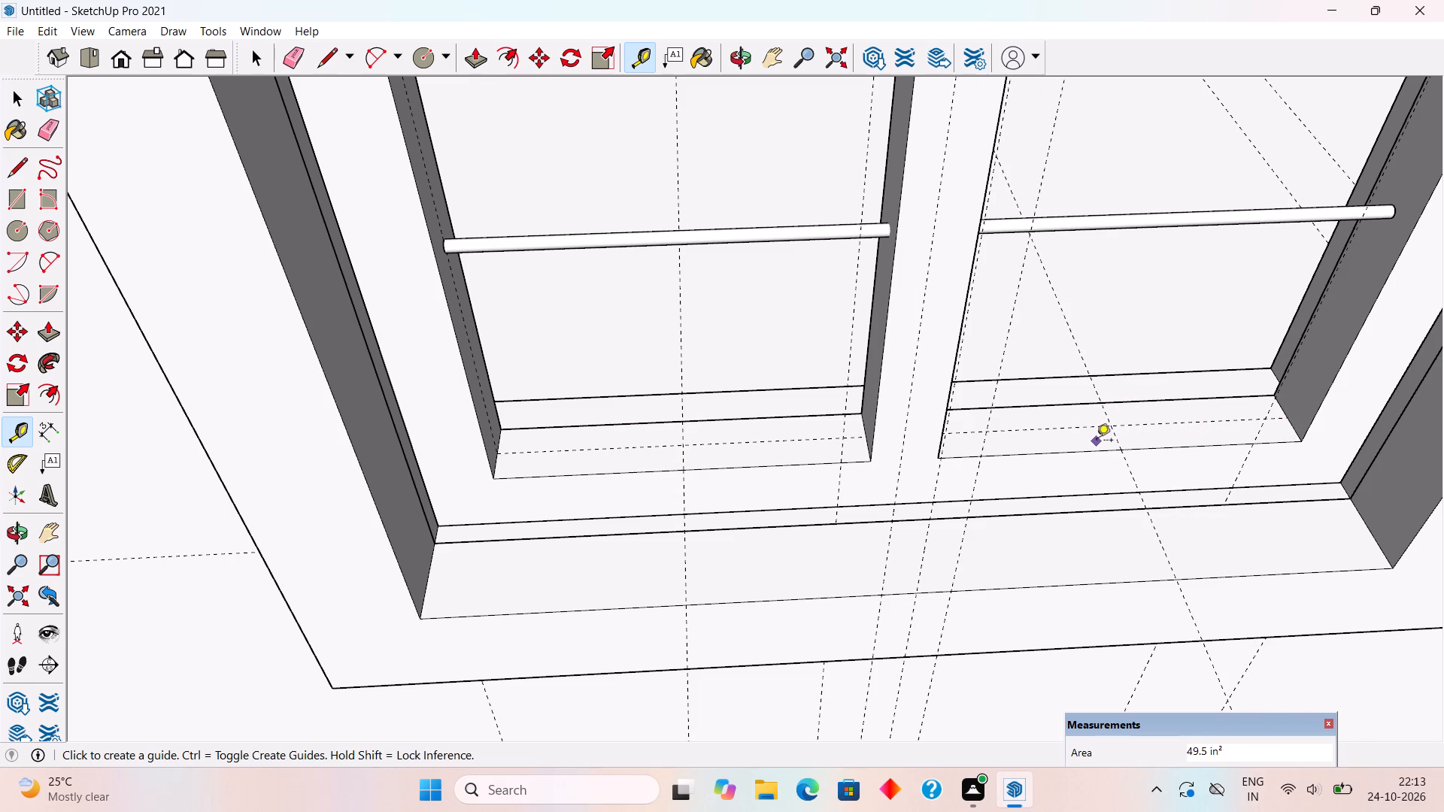
Draw a circle of about 7/16" radius on the left pane's sill, centred where the two guides cross.
key("c")
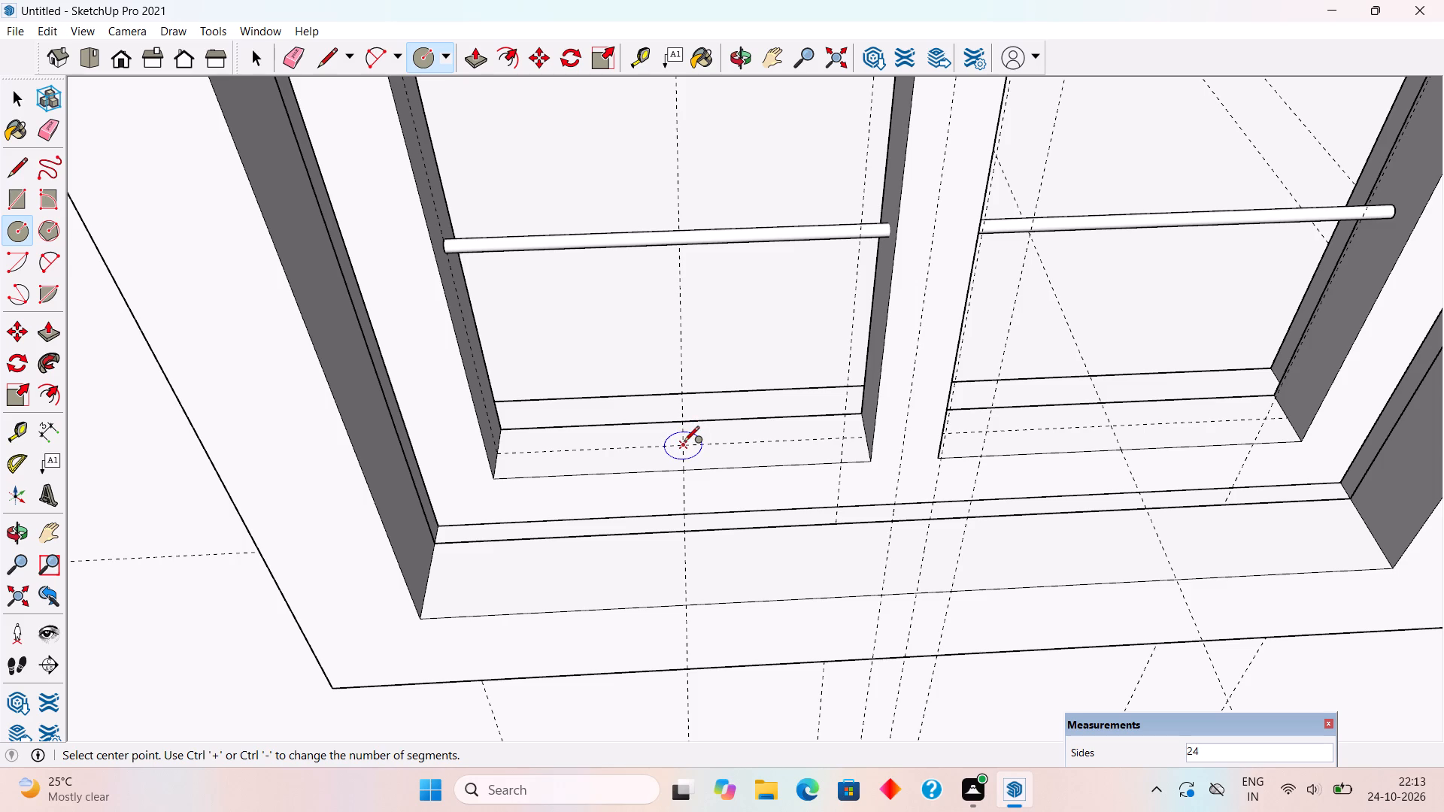
left_click(684, 443)
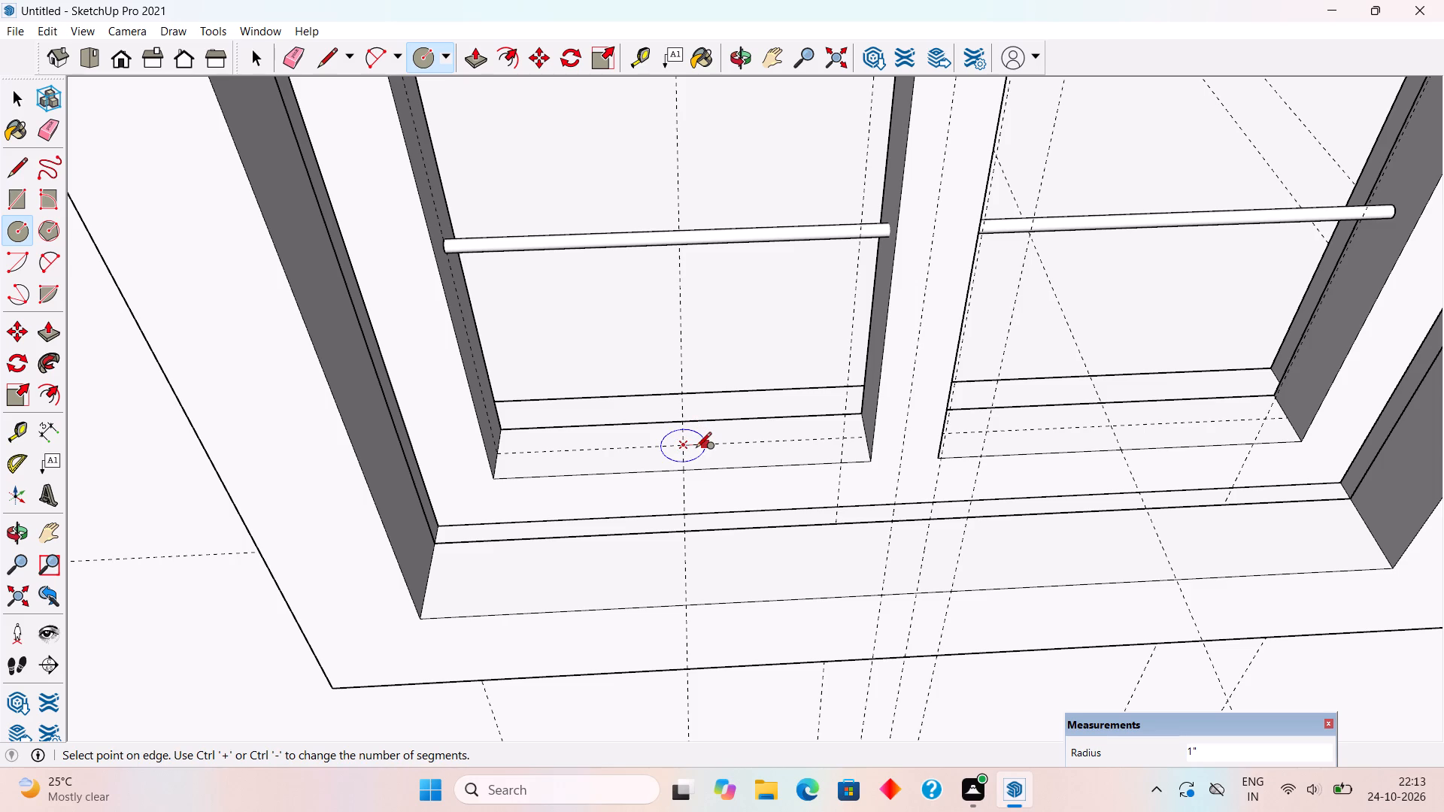
scroll(692, 447, "up", 7)
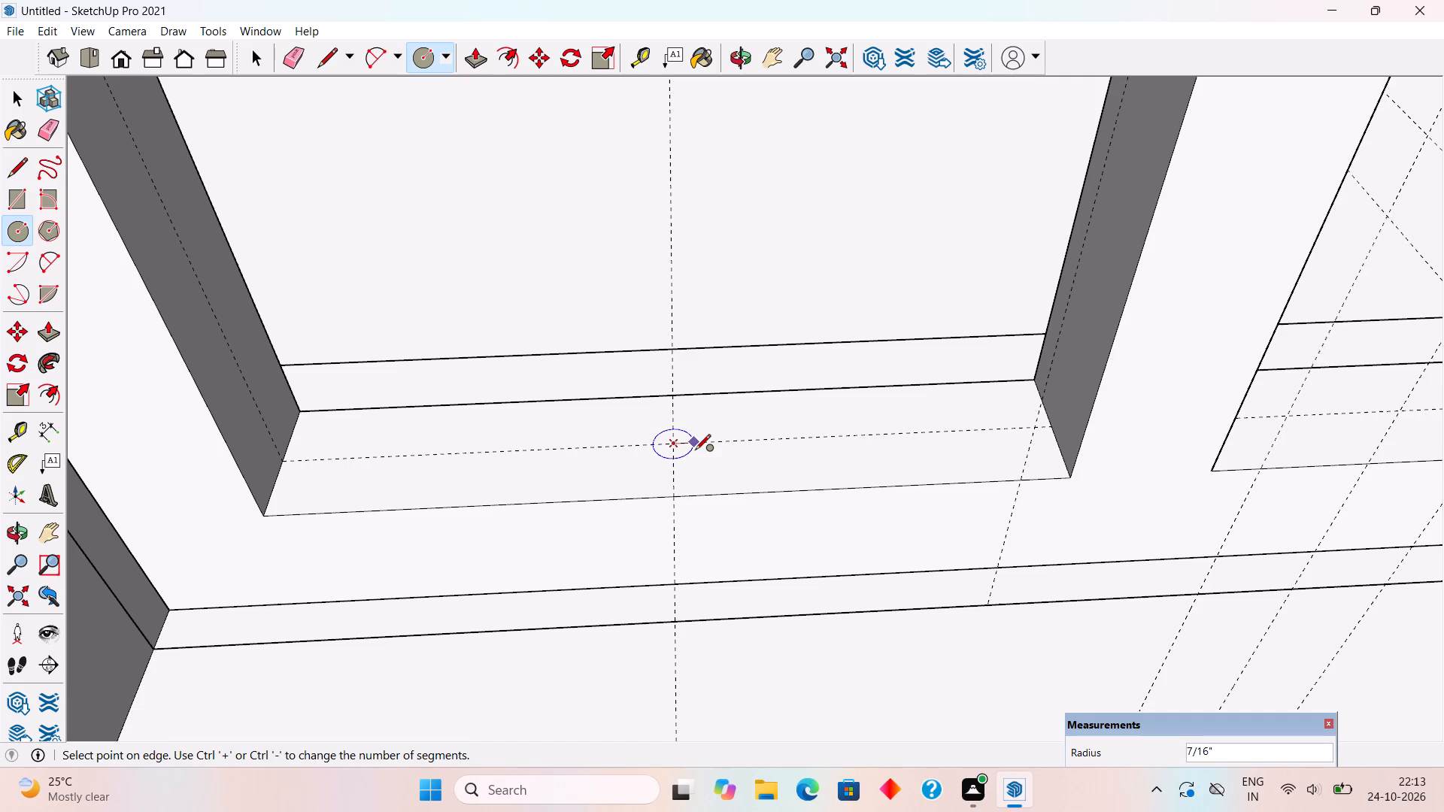
left_click(695, 451)
Push/Pull the circle about 4' 9" upward to the top of the window opening as a round vertical bar.
key("p")
left_click(666, 429)
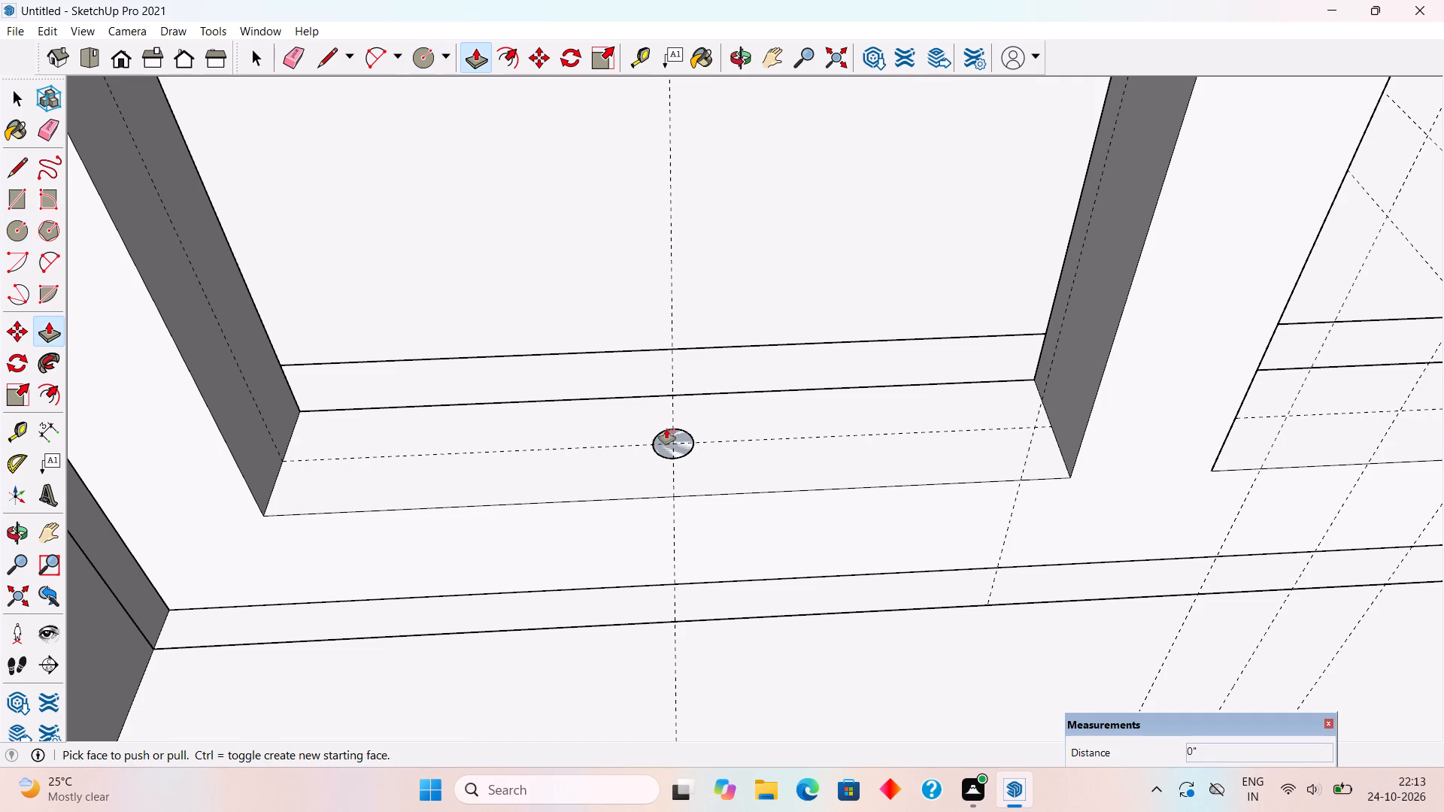
left_click(678, 440)
scroll(669, 380, "down", 6)
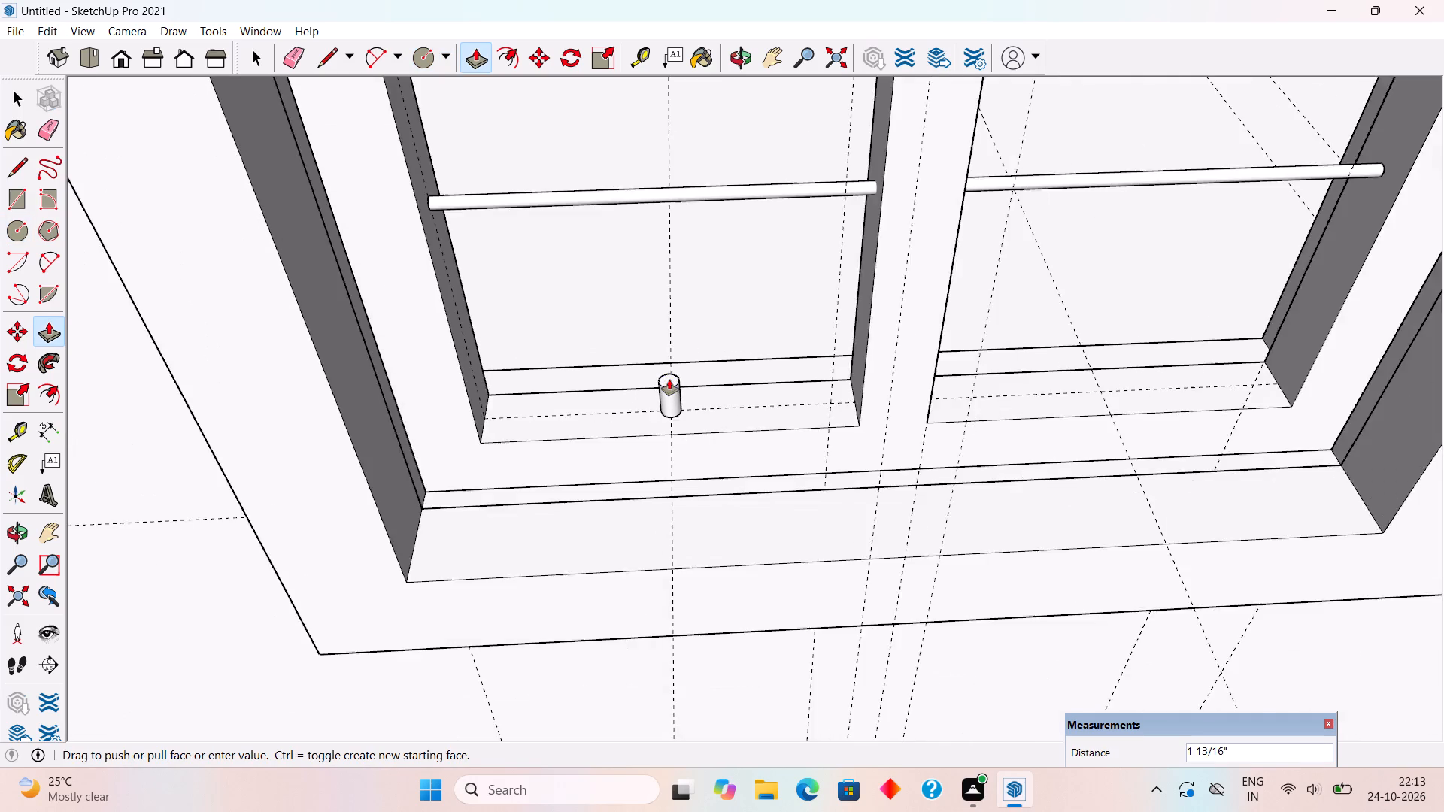
scroll(669, 380, "down", 14)
scroll(681, 244, "down", 4)
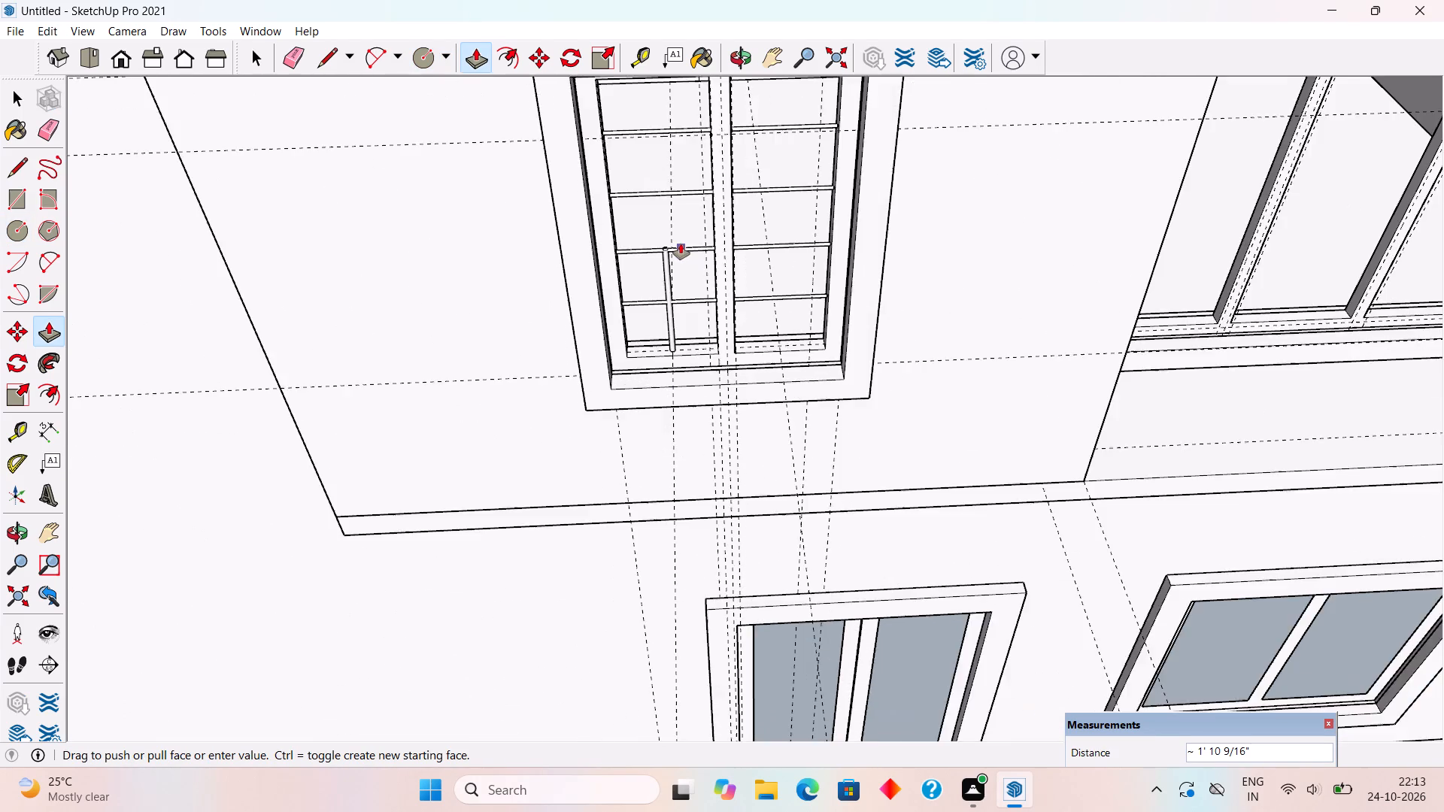
scroll(681, 244, "down", 3)
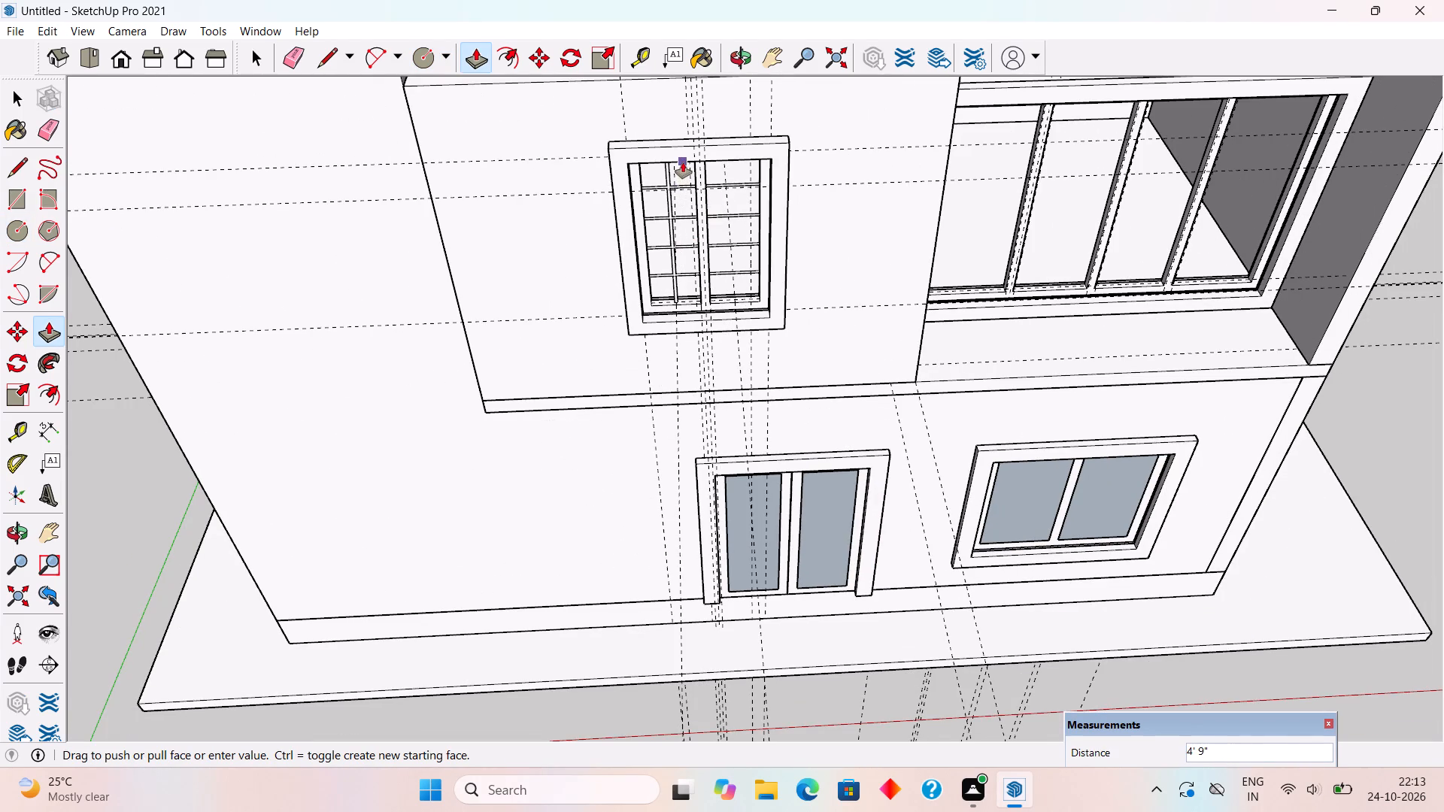
left_click(683, 162)
Make a group of the whole vertical bar.
key("space")
scroll(671, 287, "up", 3)
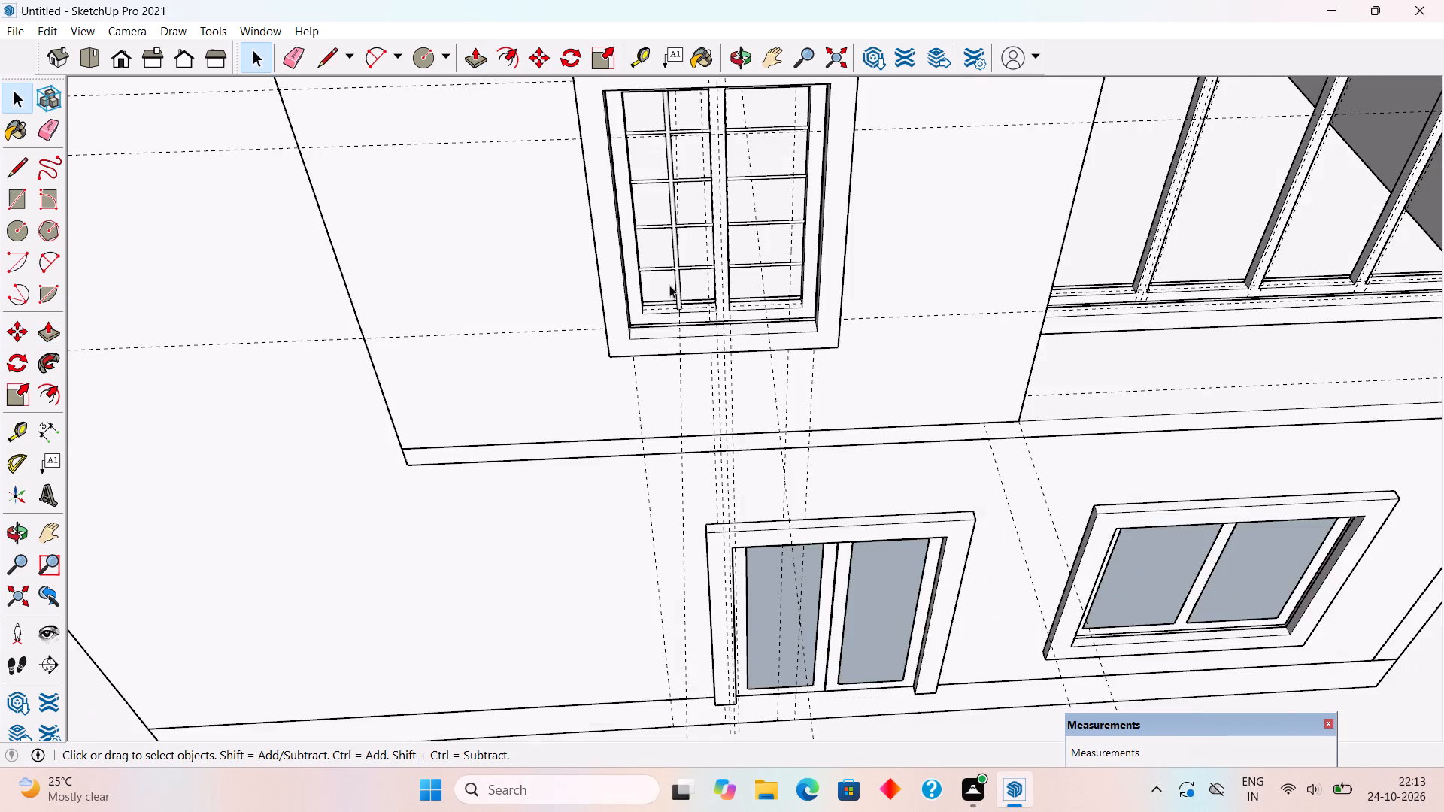
scroll(669, 285, "up", 9)
left_click(684, 289)
double_click(684, 289)
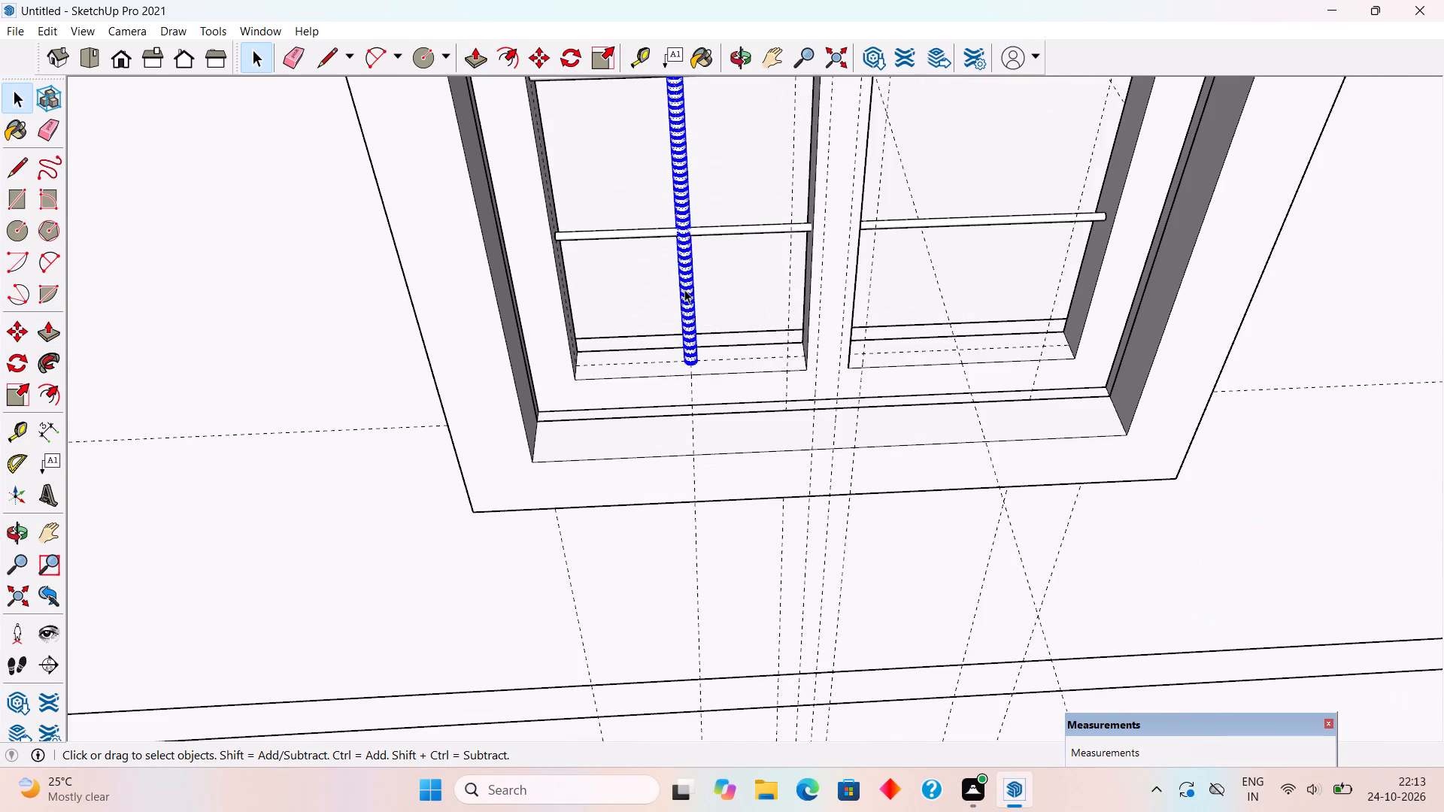
right_click(684, 289)
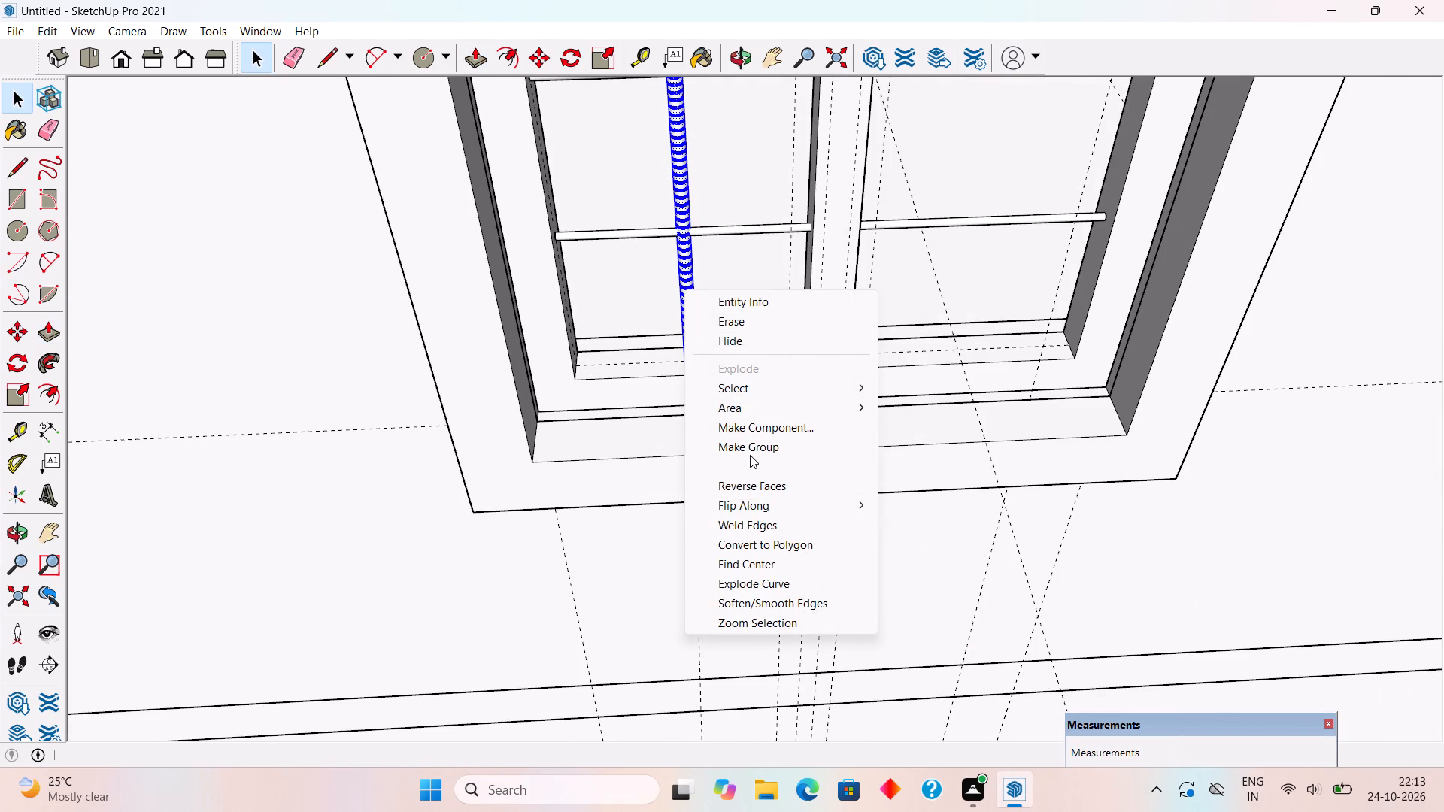
left_click(750, 455)
Copy the vertical bar group across to the right pane and align its base centre with that pane's sill guide.
key("m")
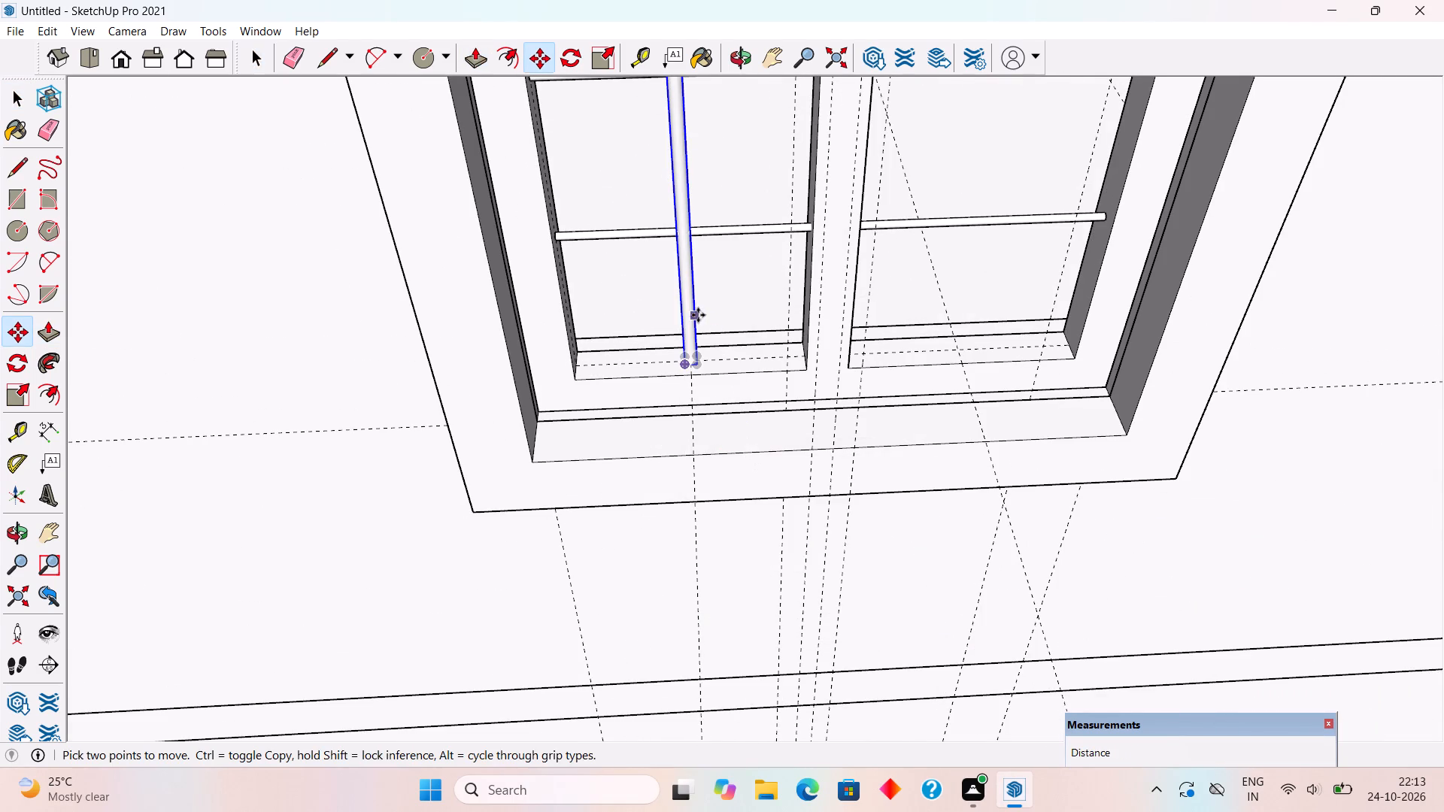
left_click(698, 315)
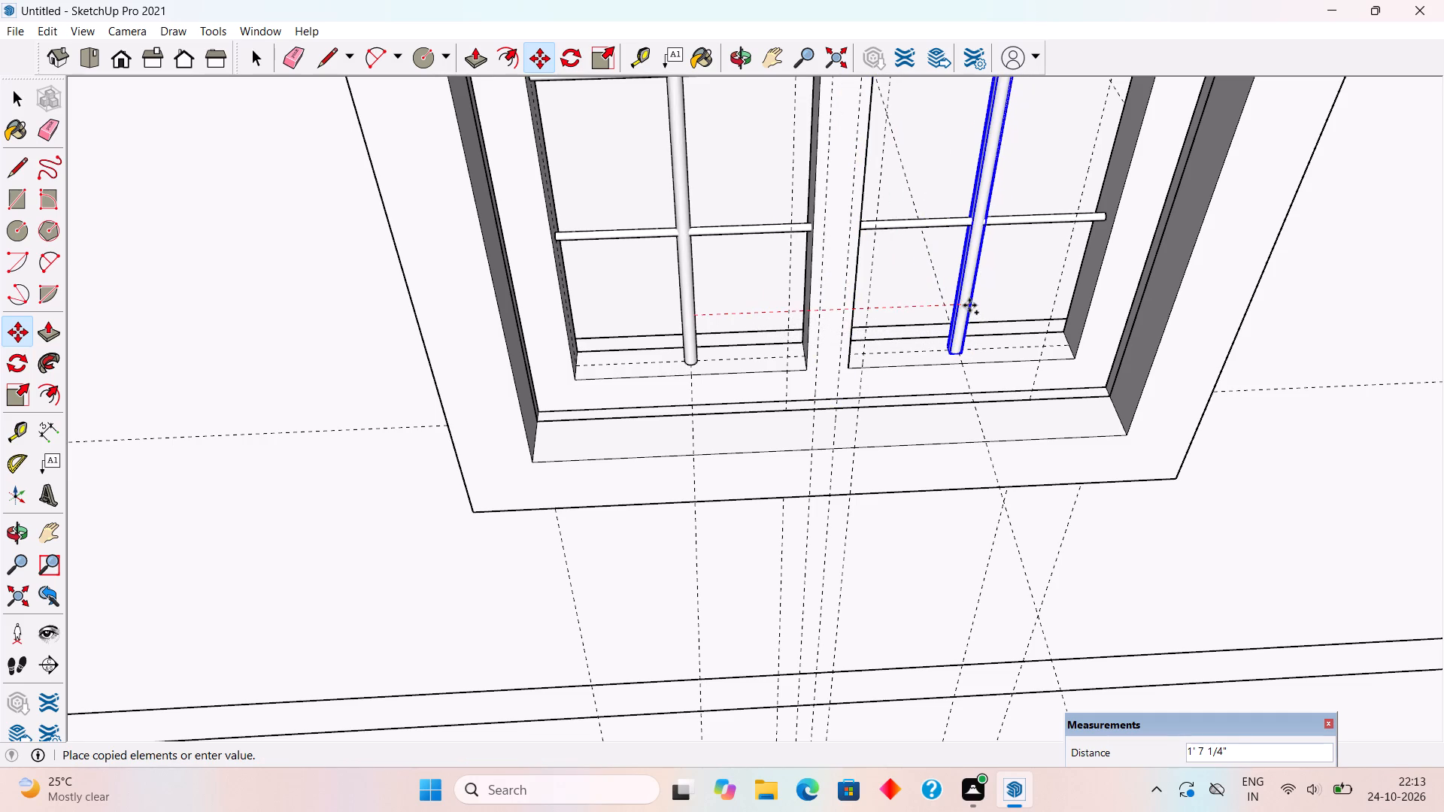
left_click(954, 312)
scroll(942, 342, "up", 11)
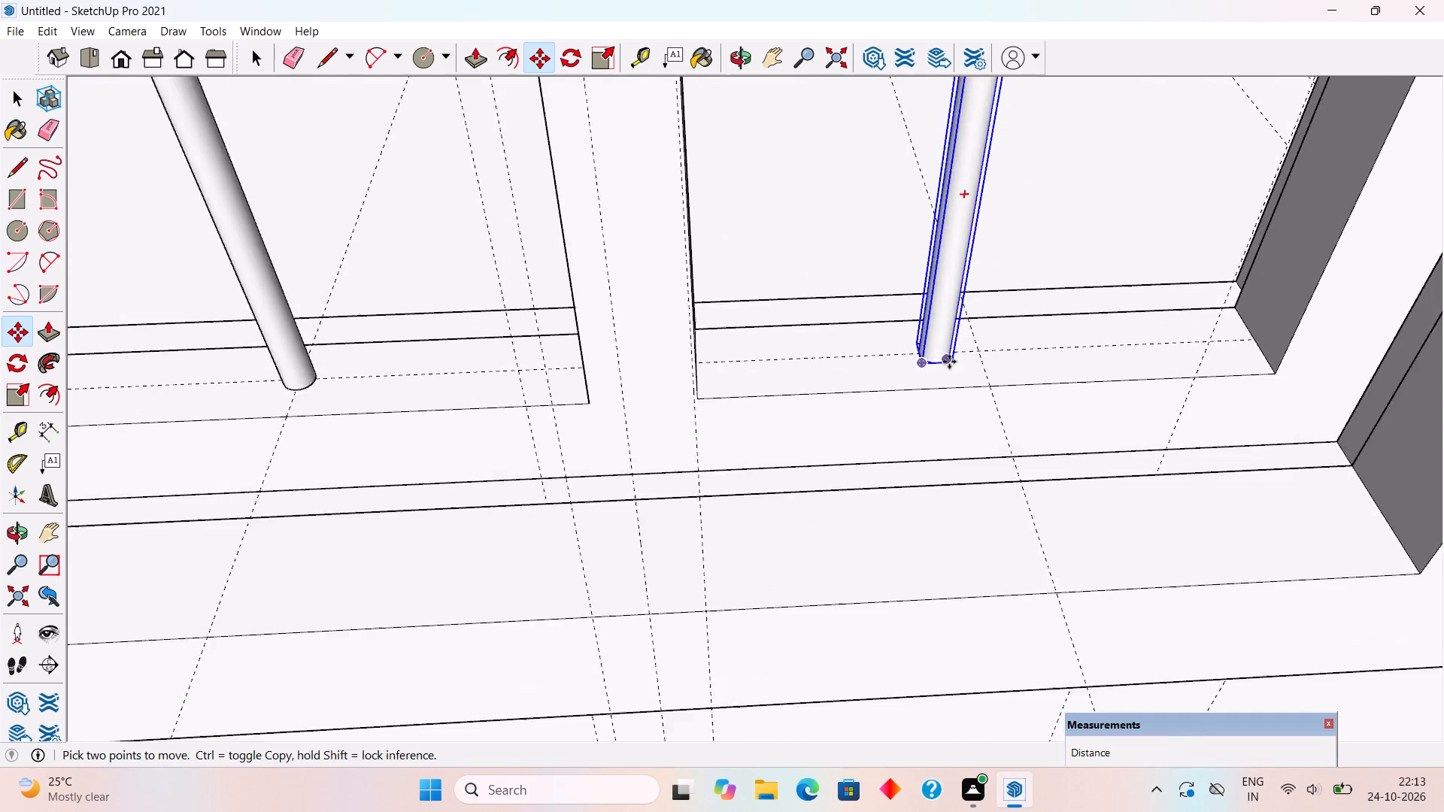
scroll(949, 362, "up", 9)
left_click(921, 359)
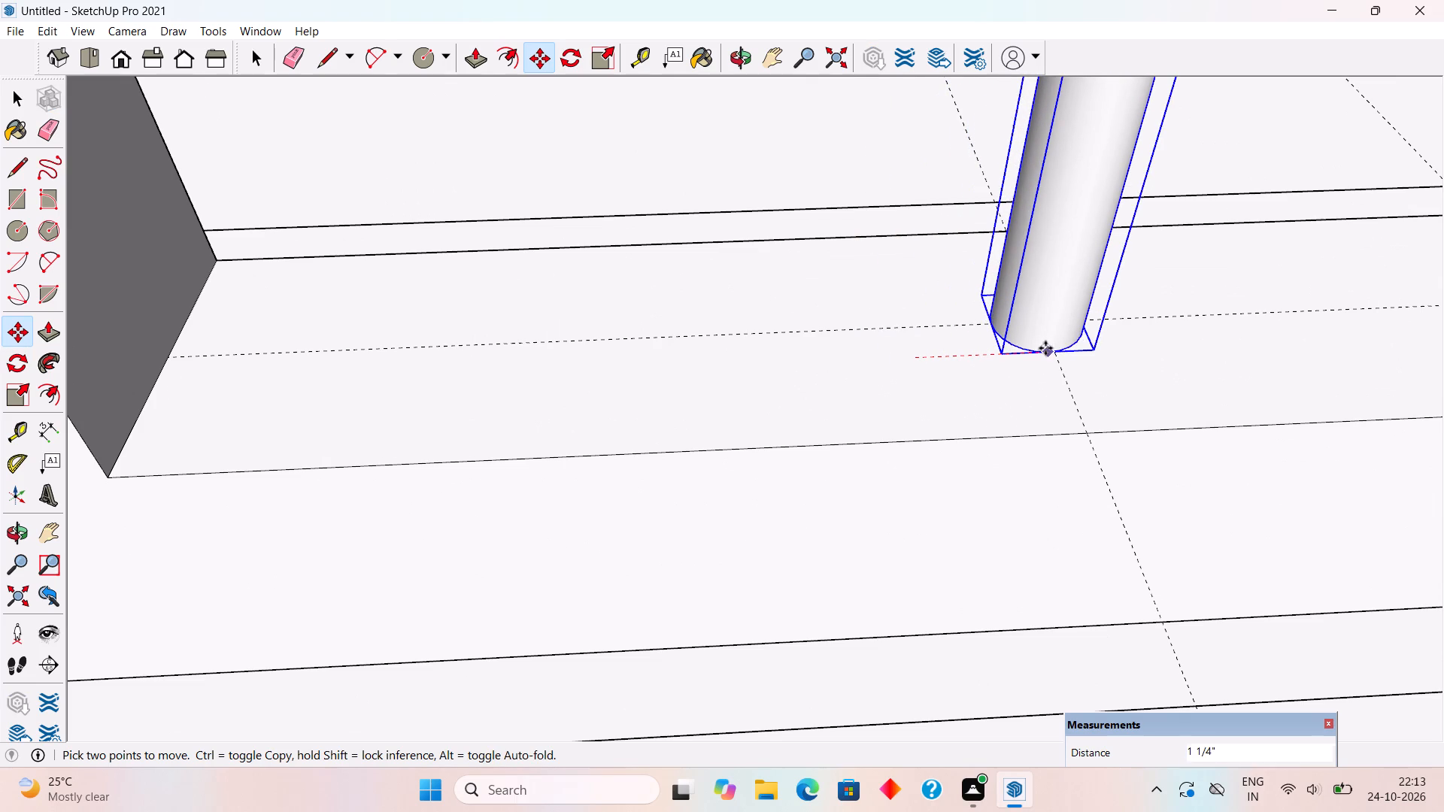
left_click(1054, 350)
scroll(1054, 367, "down", 9)
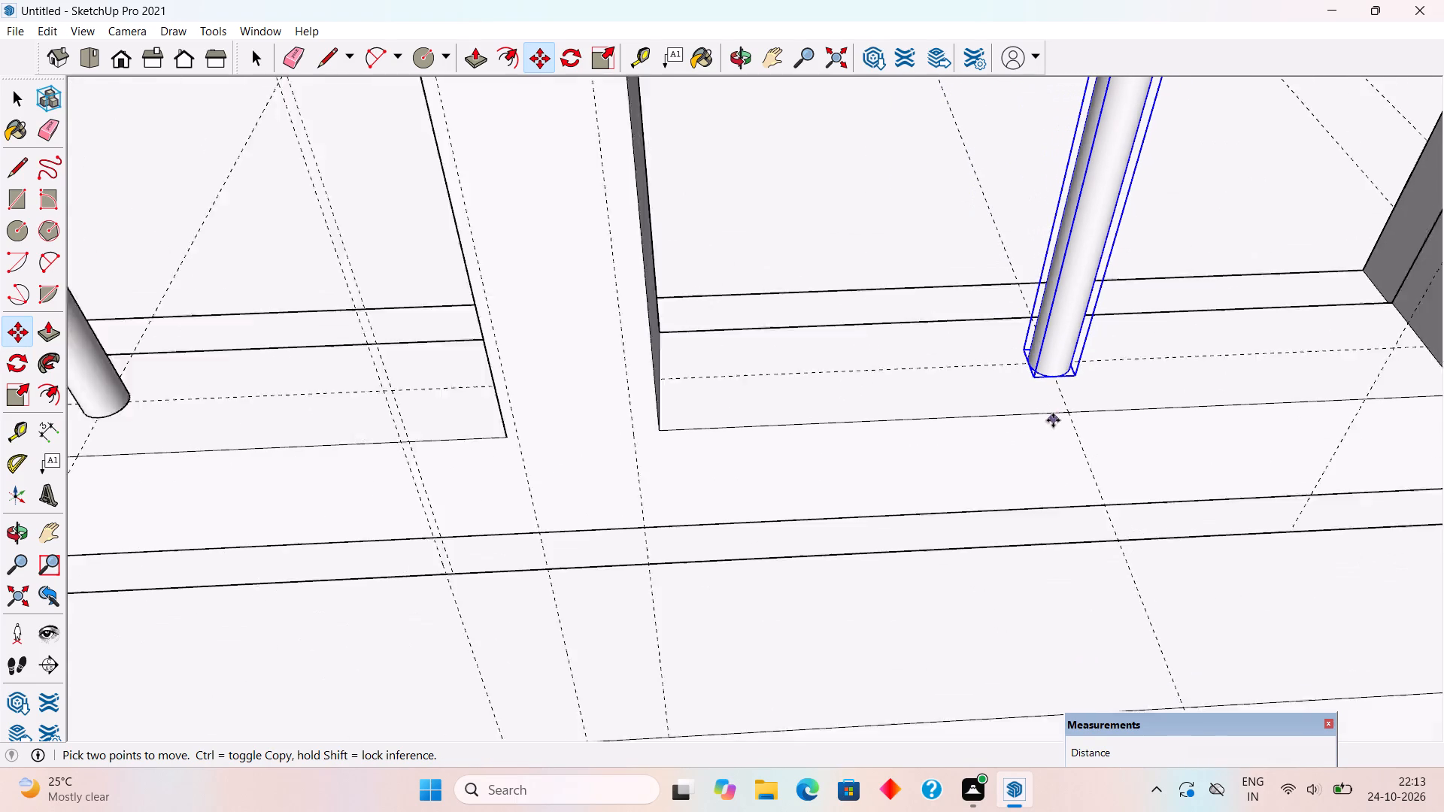
scroll(1053, 420, "down", 2)
key("space")
scroll(1053, 421, "down", 11)
scroll(1006, 473, "down", 5)
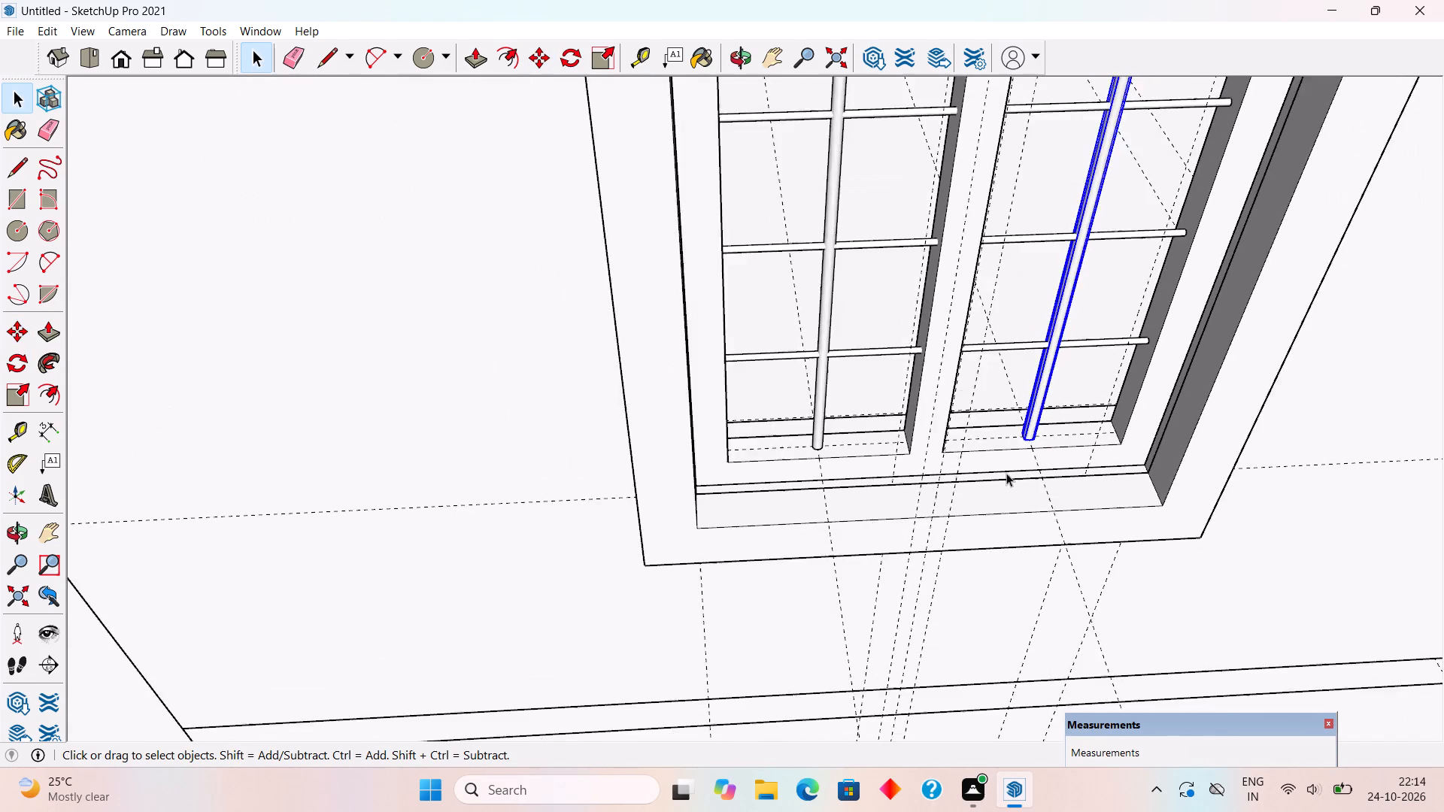
scroll(1006, 472, "down", 11)
middle_click_drag(1009, 421, 961, 251)
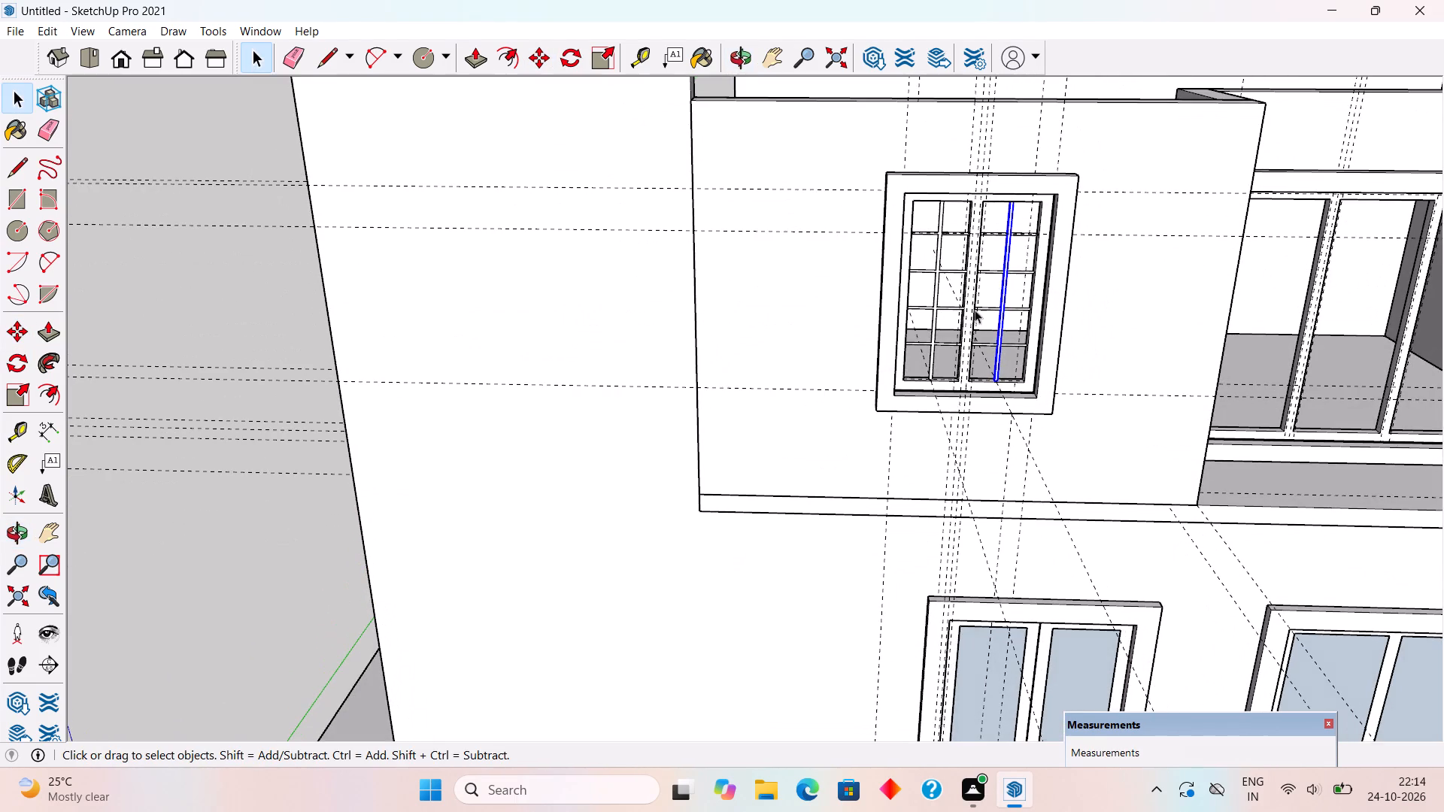
middle_click_drag(1020, 378, 1017, 326)
left_click(306, 280)
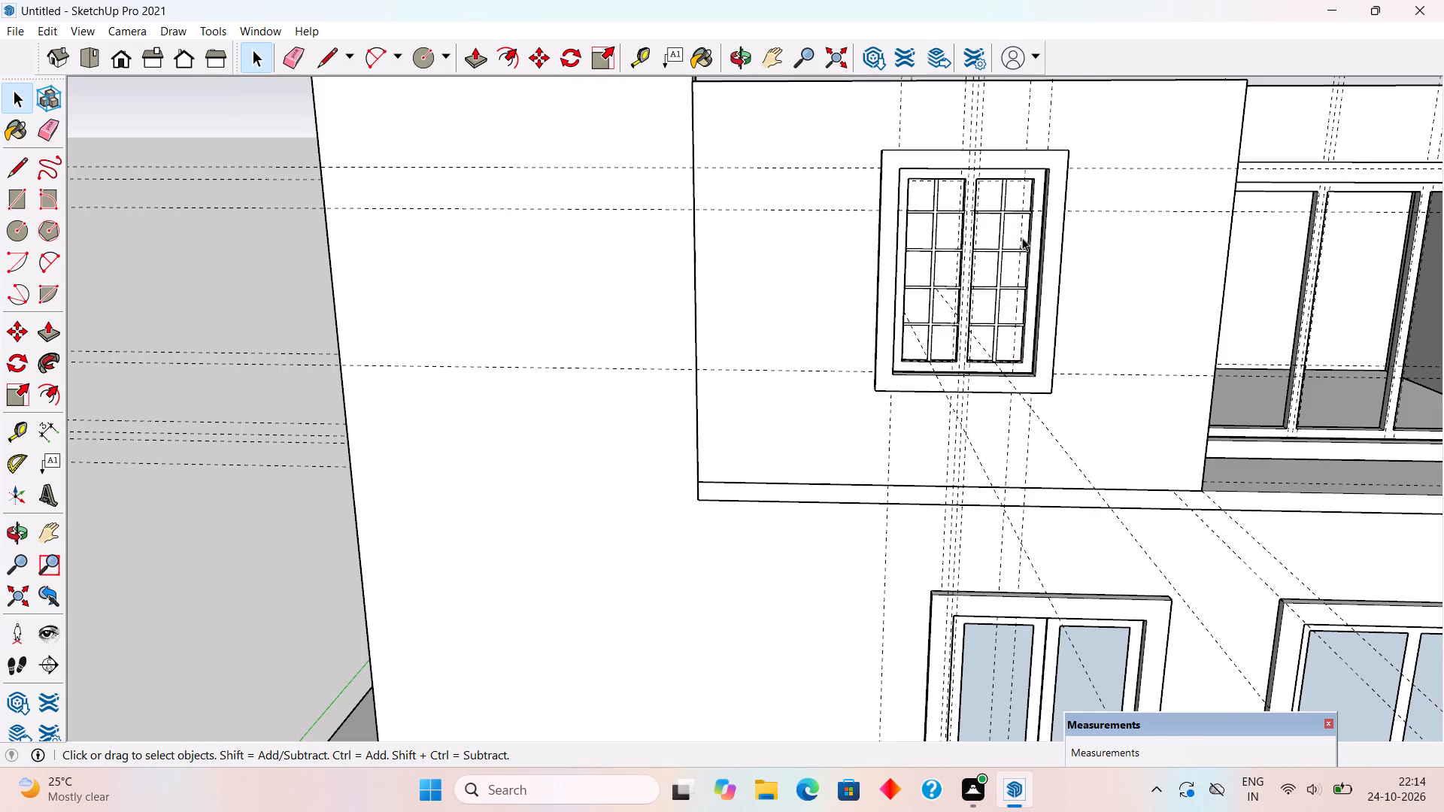
Draw a glass rectangle over each pane opening from corner to corner, the left one 1' 4 1/2" by 4' 6".
scroll(1051, 180, "up", 10)
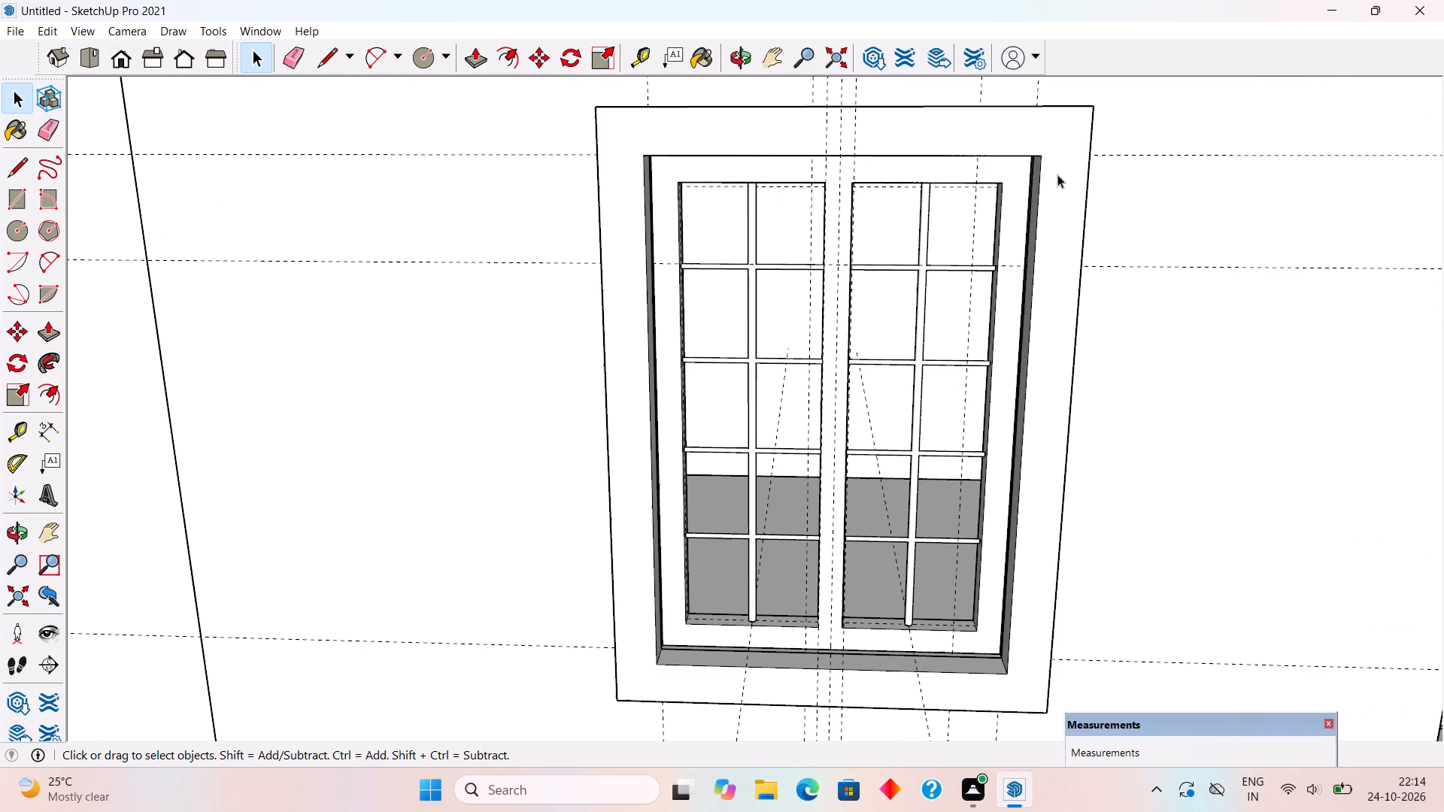
key("r")
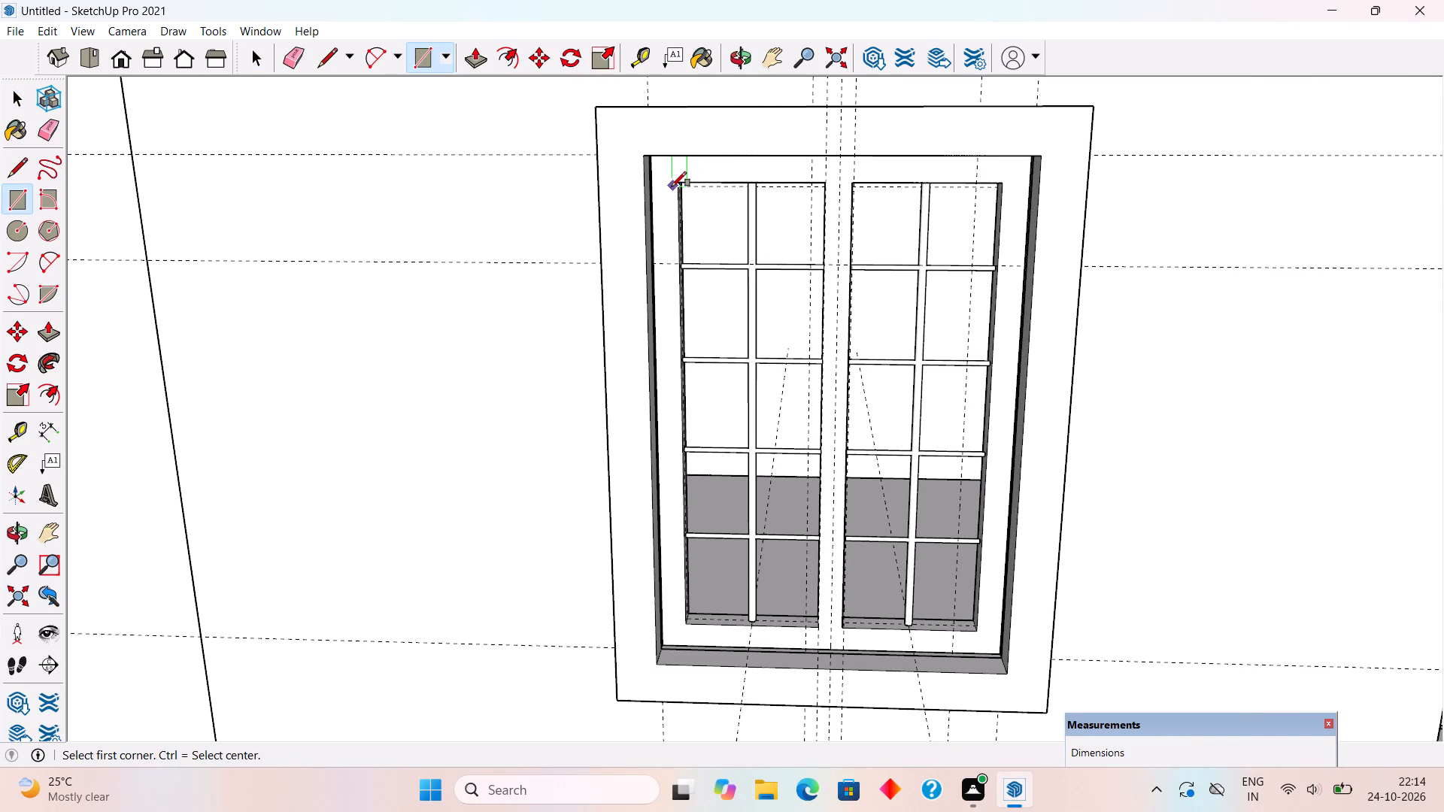
left_click(677, 187)
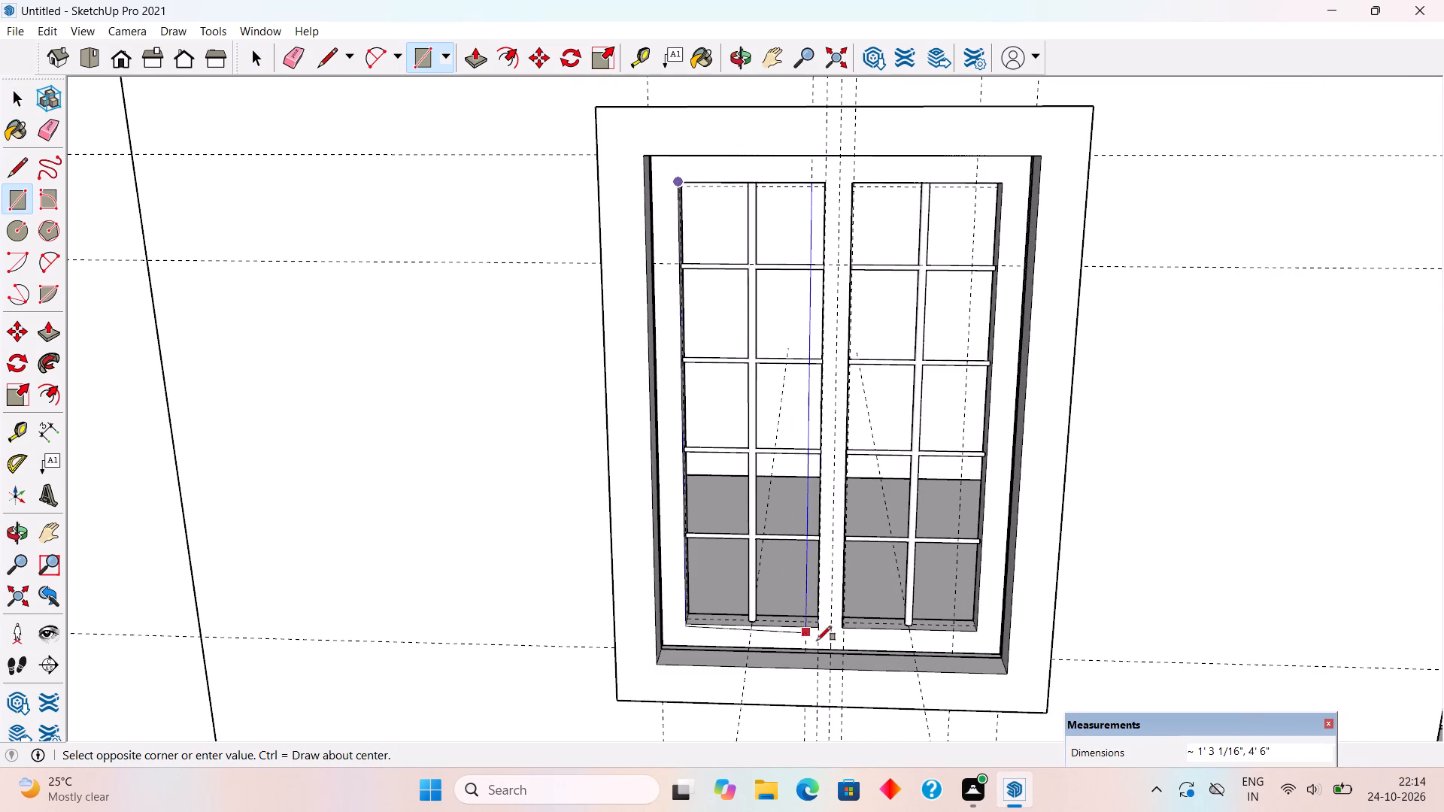
left_click(821, 625)
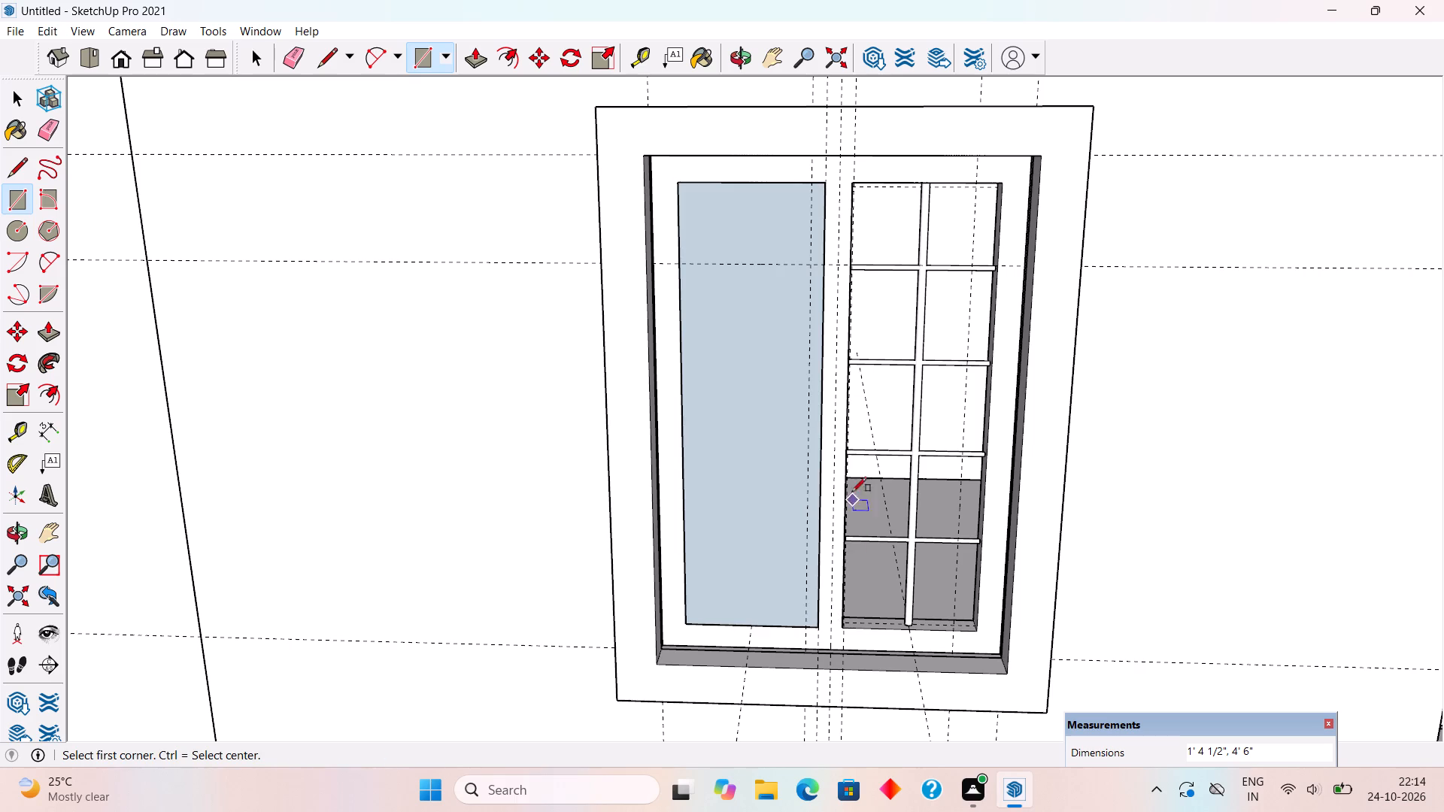
left_click(849, 191)
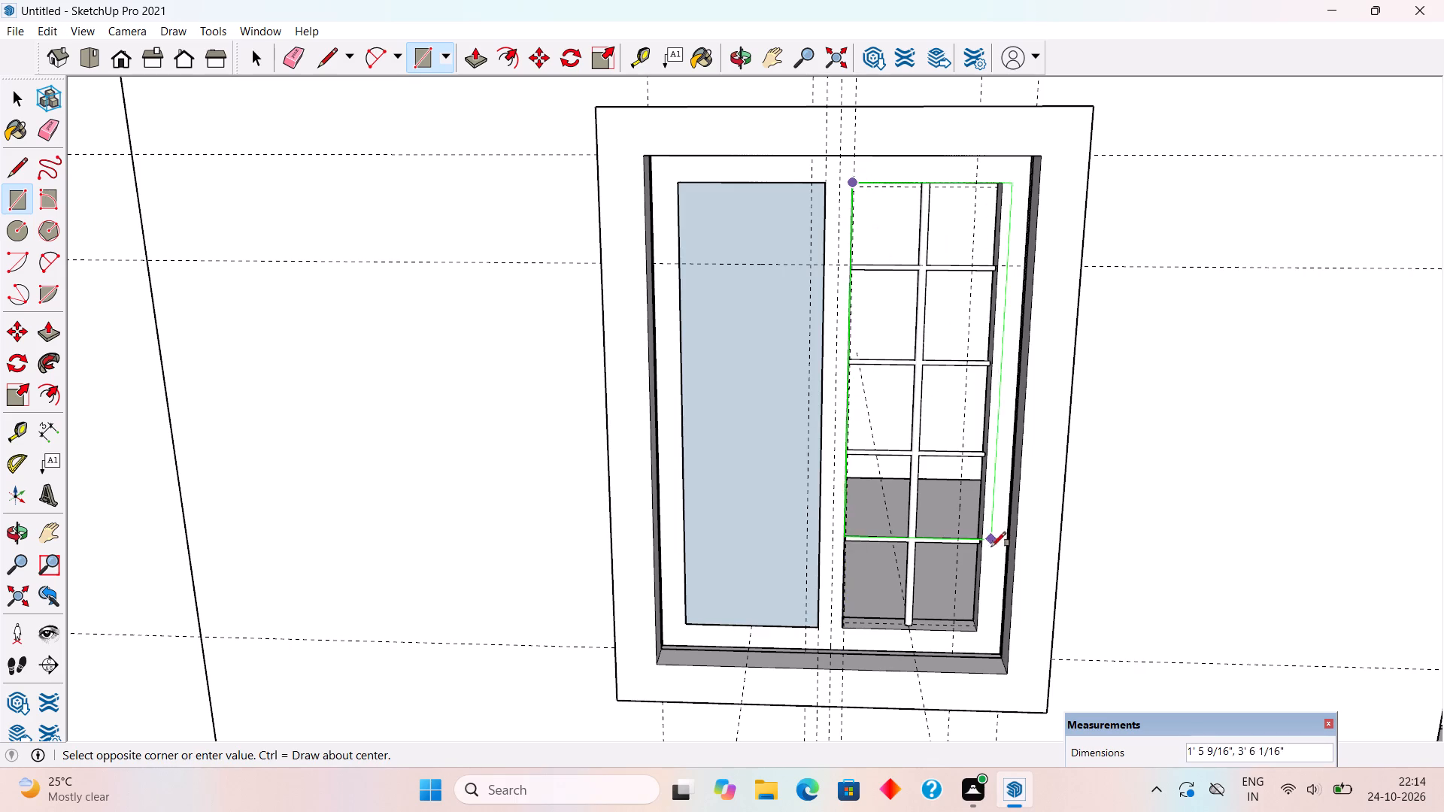
left_click(974, 623)
key("space")
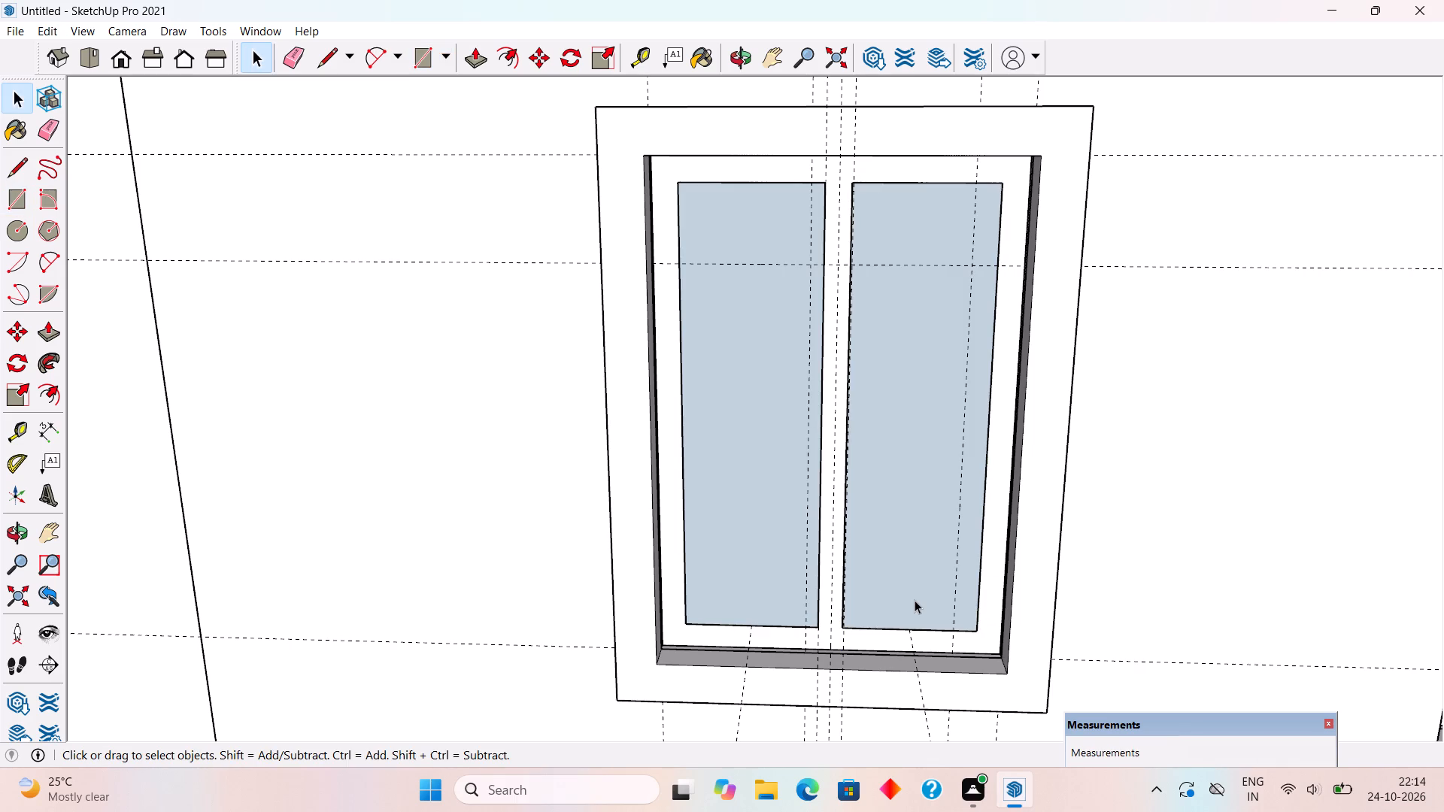
Make each of the two glass rectangles its own group, the right pane first and the left pane second.
triple_click(915, 600)
right_click(915, 600)
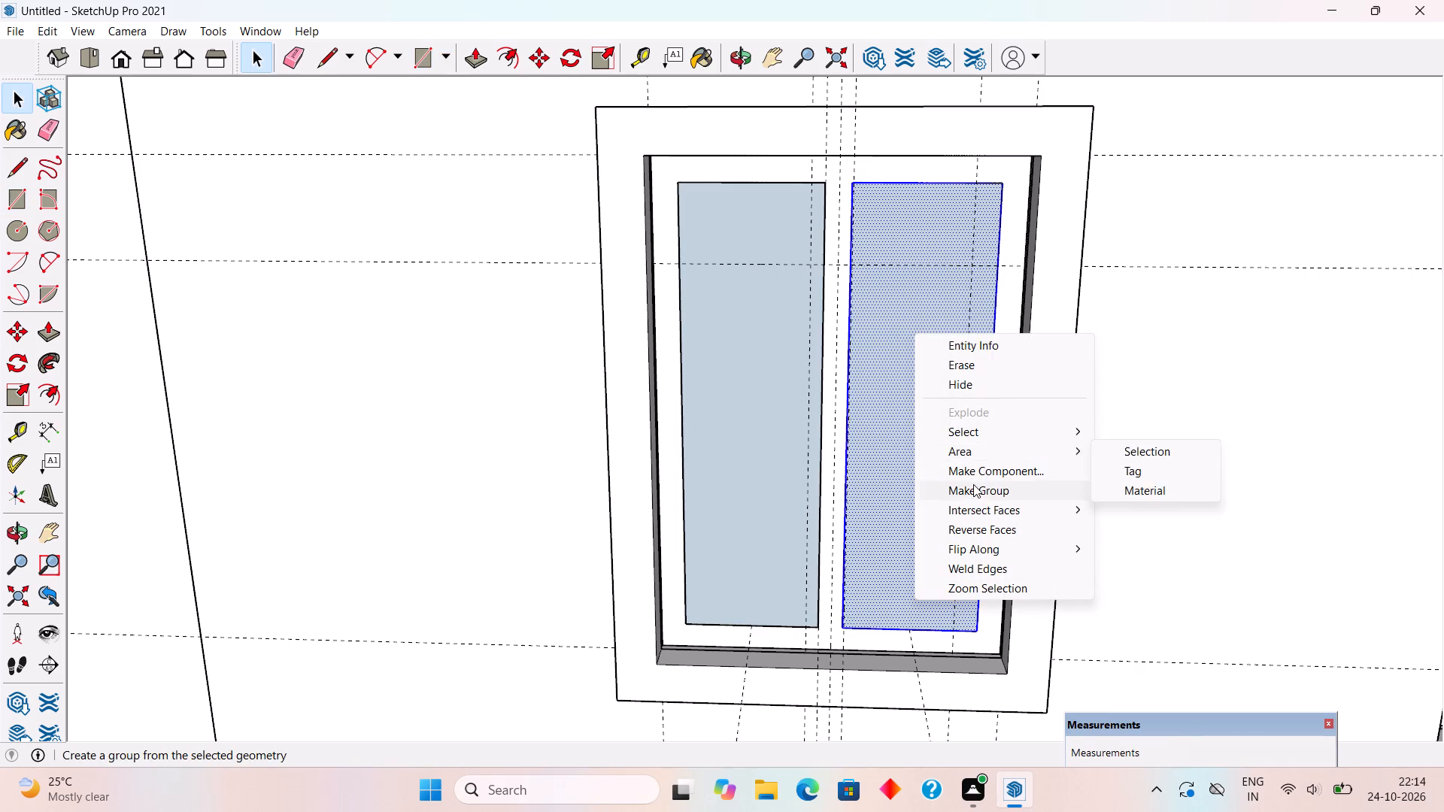
left_click(973, 486)
triple_click(788, 423)
right_click(787, 423)
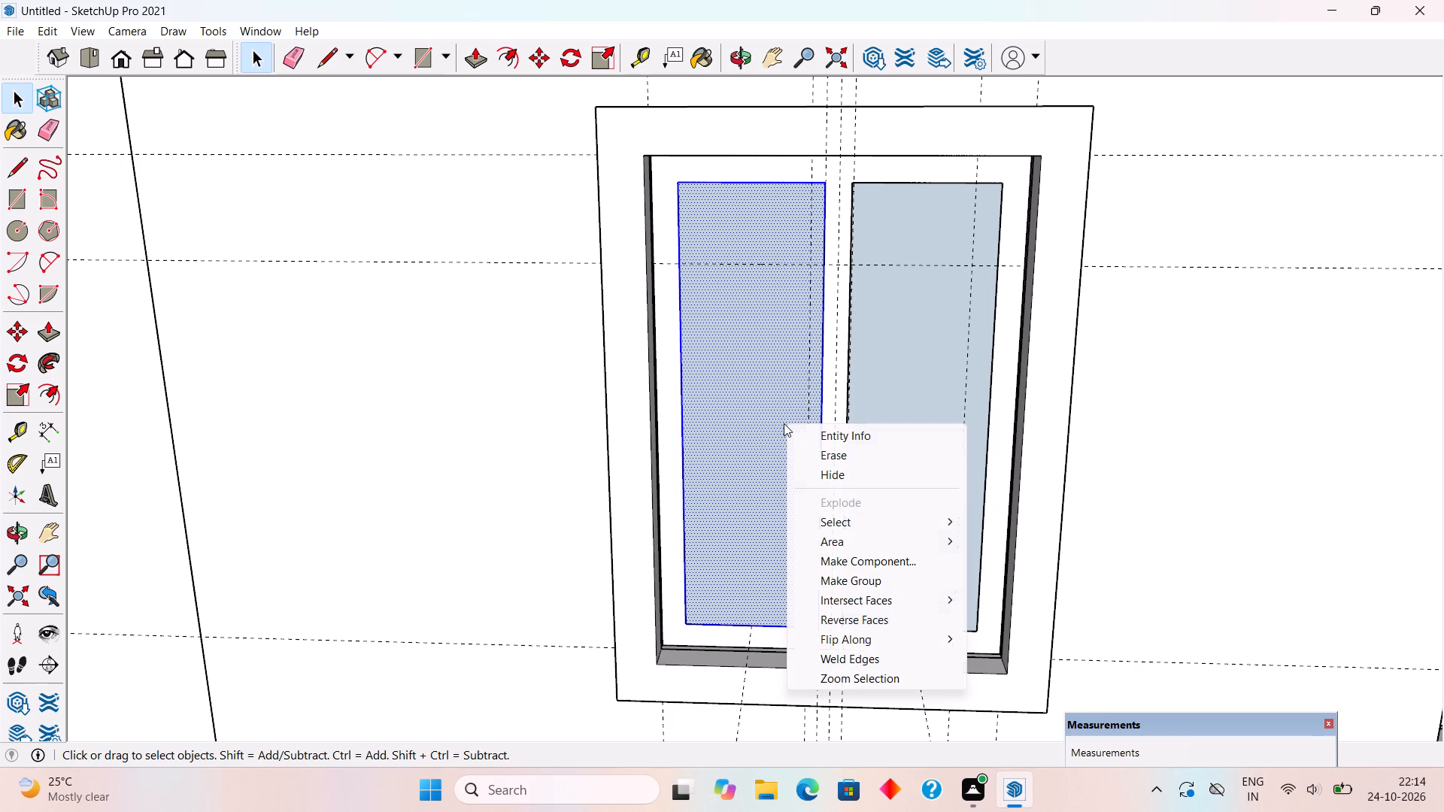
left_click(863, 572)
scroll(885, 463, "down", 13)
left_click(697, 208)
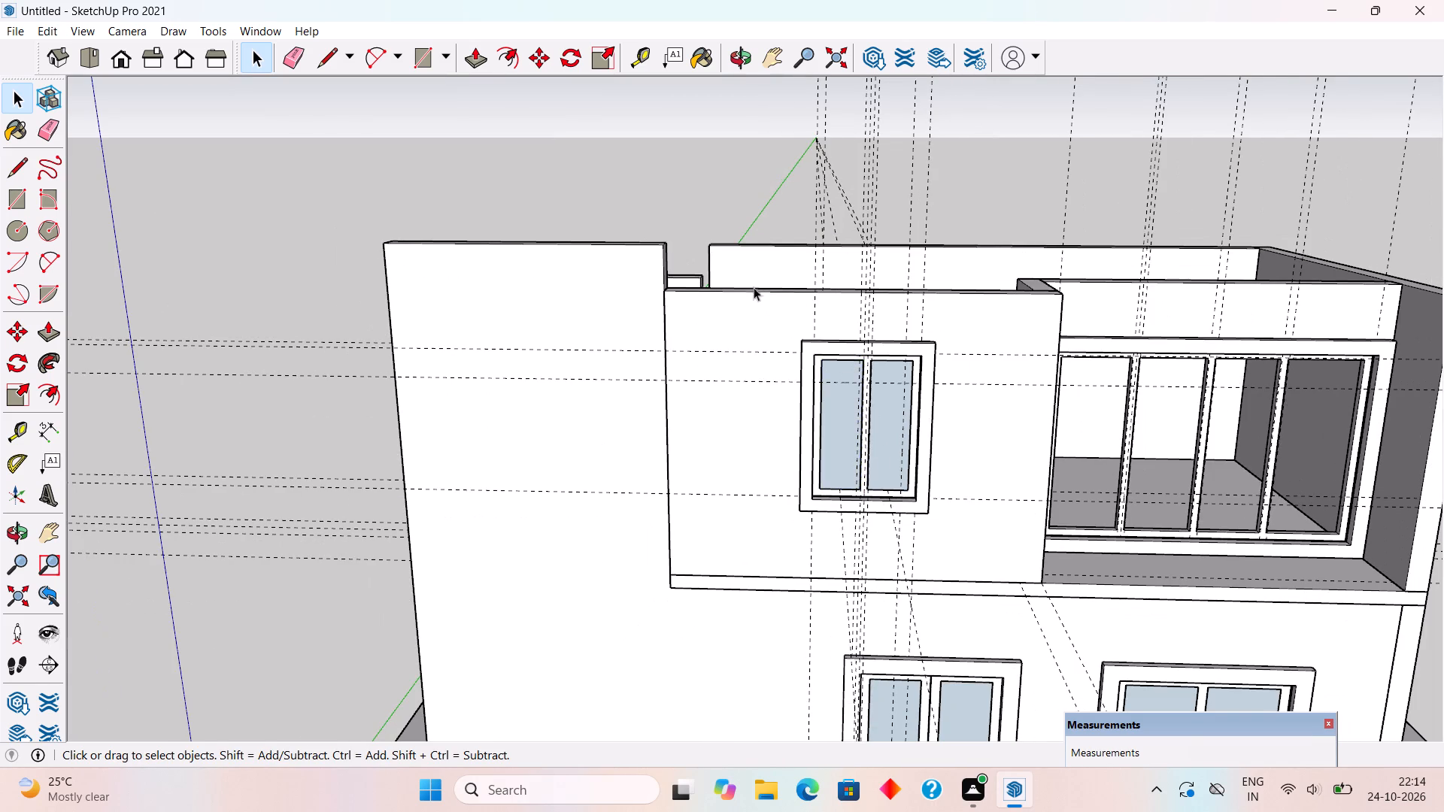
Draw glass rectangles over the four openings of the upper wide window, the first three 2' 5 3/4", 2' 4 1/2" and 2' 3" by 6' 6".
middle_click_drag(802, 361, 758, 260)
scroll(758, 260, "down", 3)
scroll(611, 295, "down", 2)
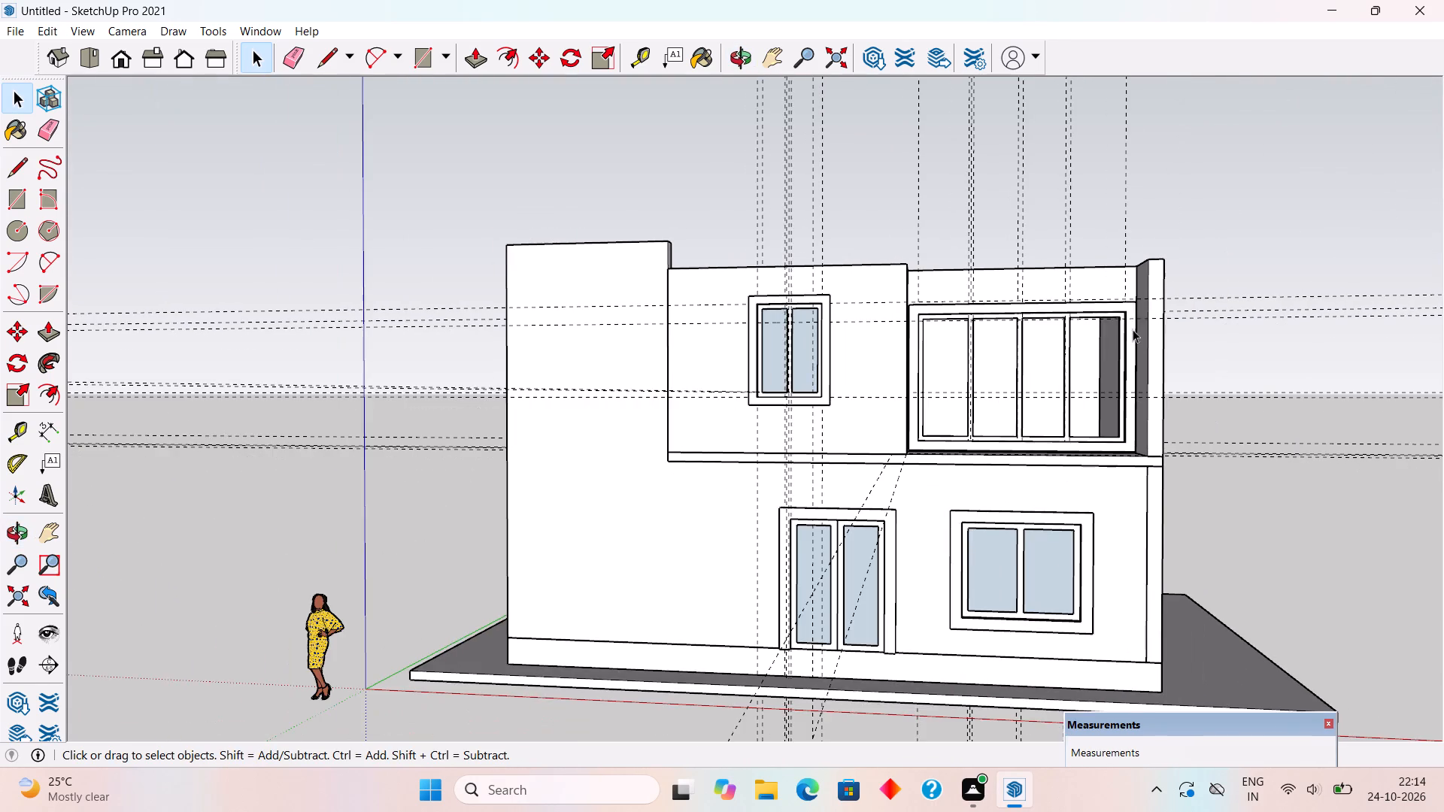
scroll(1134, 326, "up", 10)
middle_click_drag(1127, 432, 1179, 472)
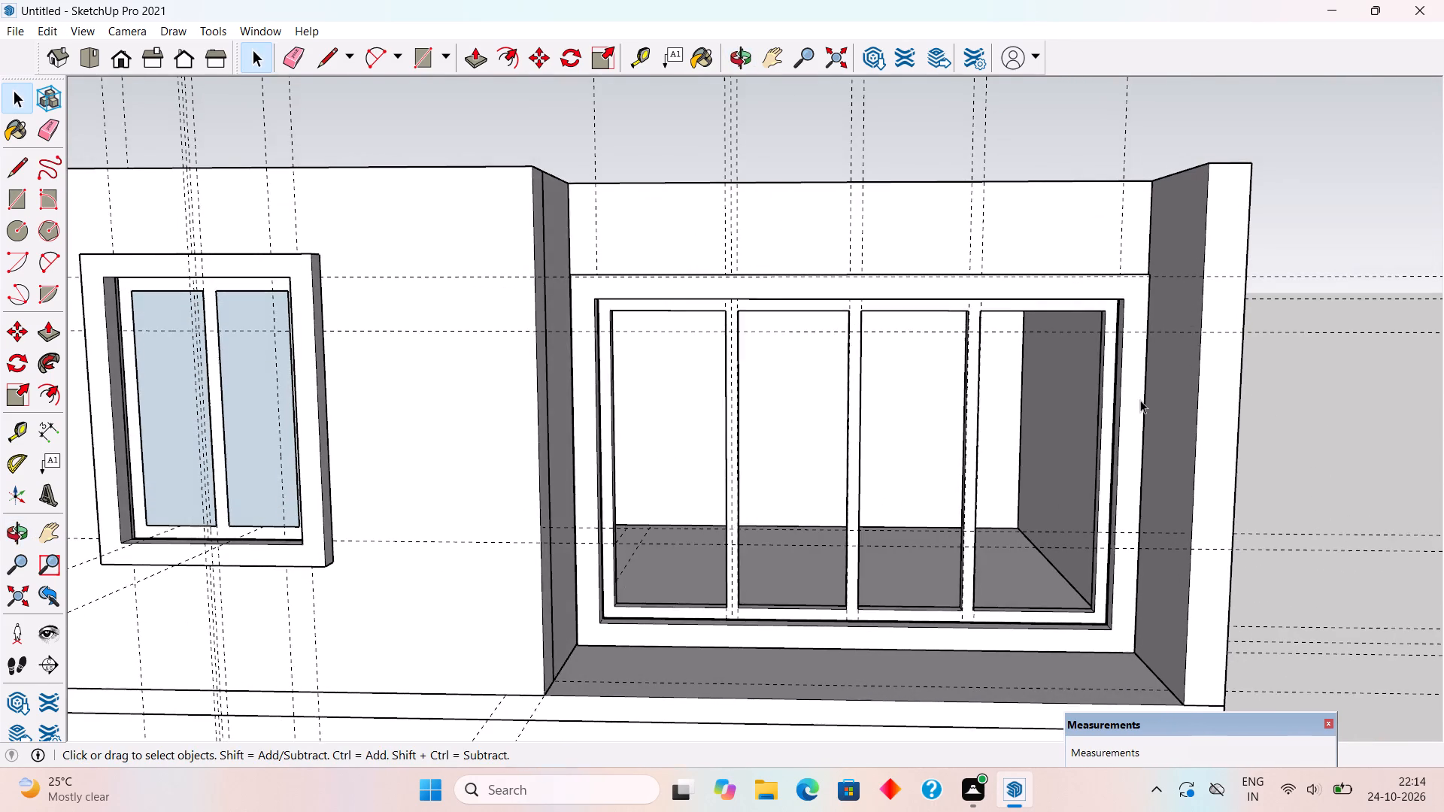
scroll(1140, 400, "up", 2)
key("r")
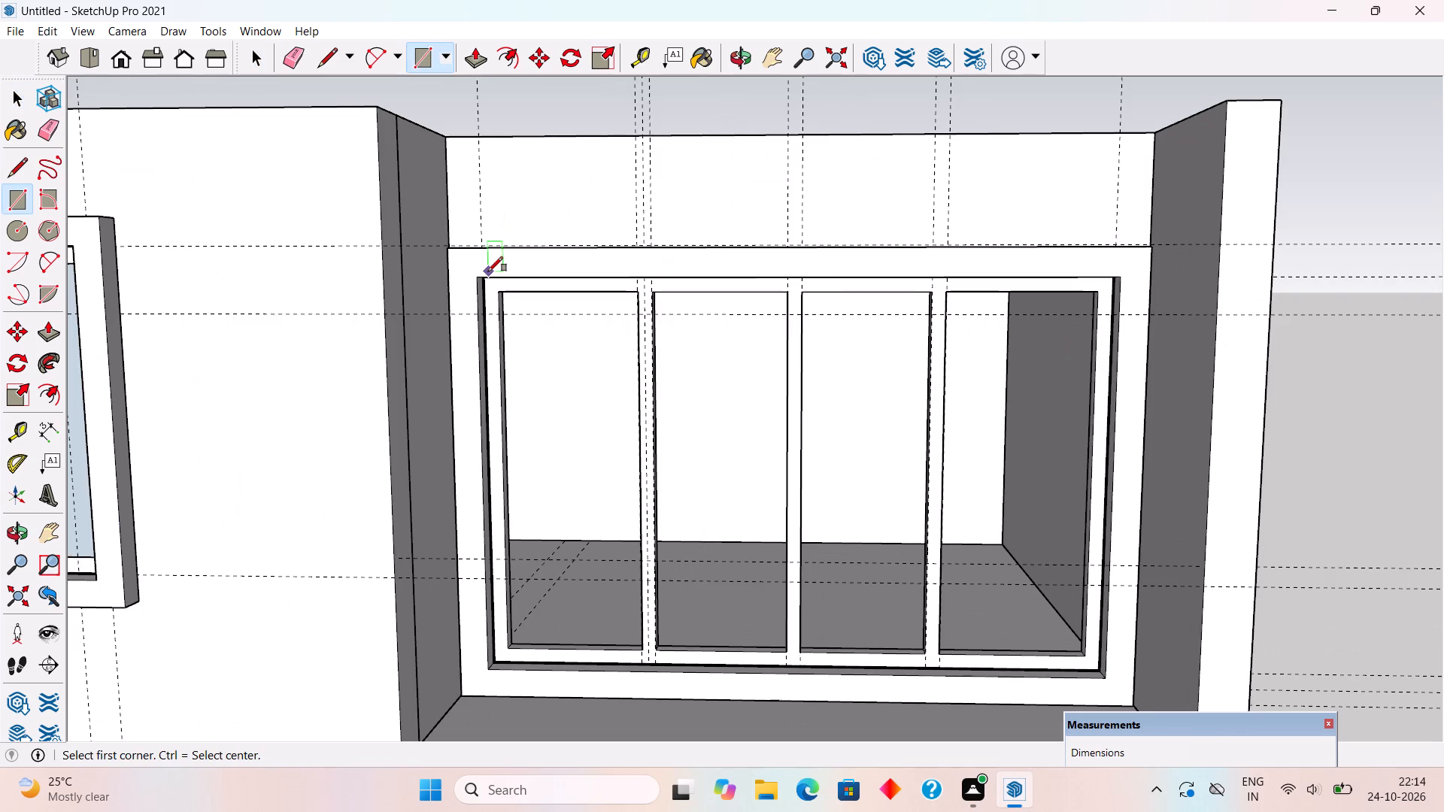
left_click(498, 288)
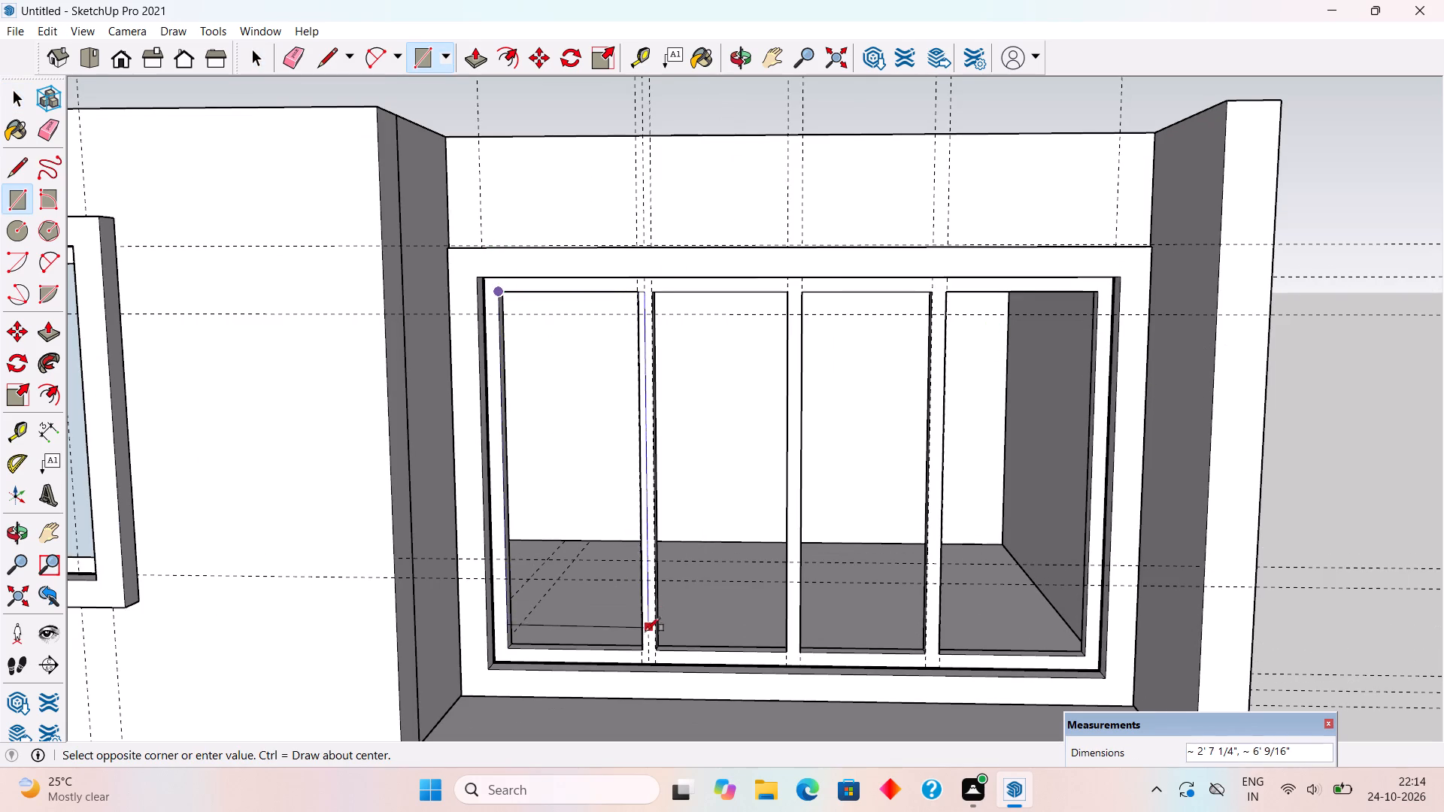
left_click(642, 650)
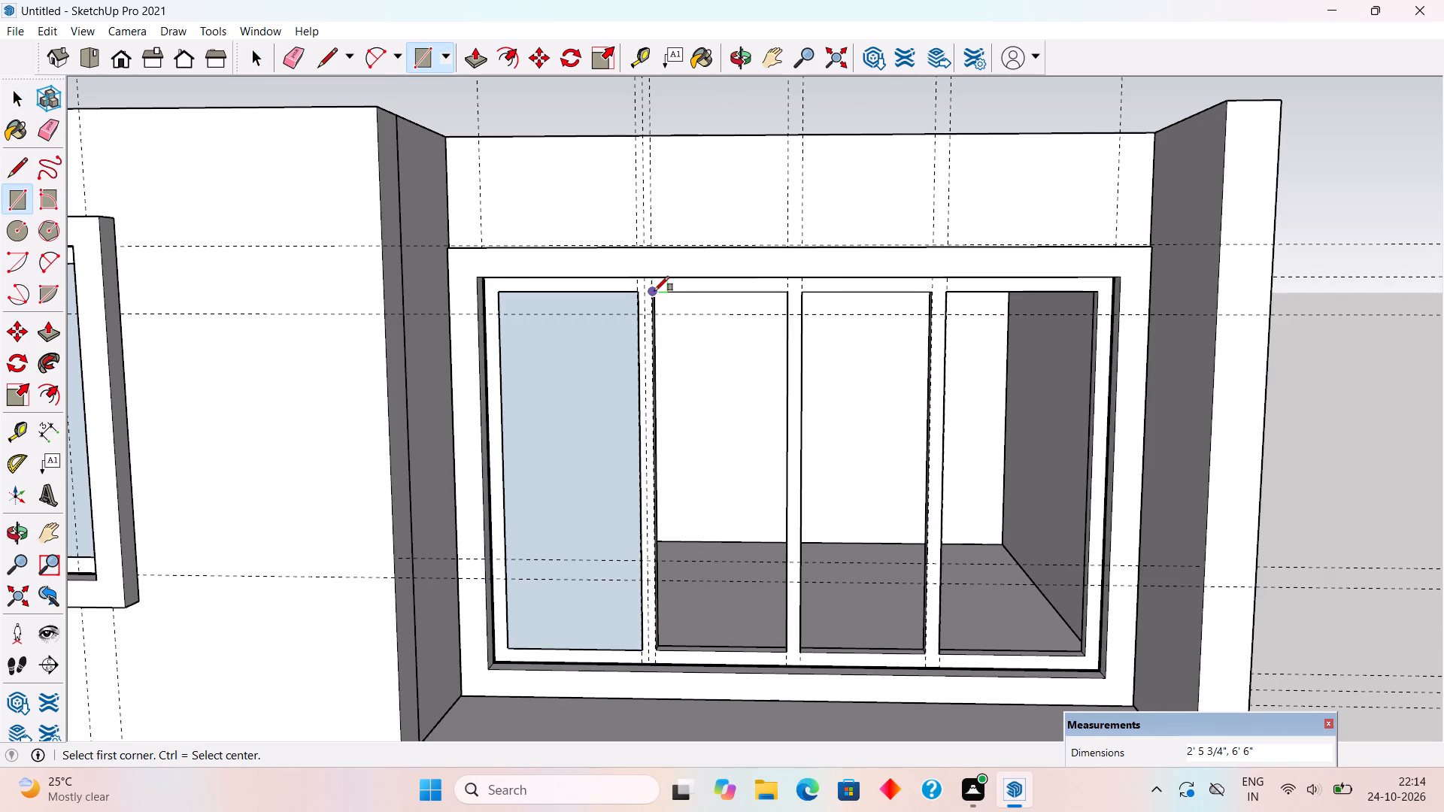
left_click(654, 291)
left_click(786, 653)
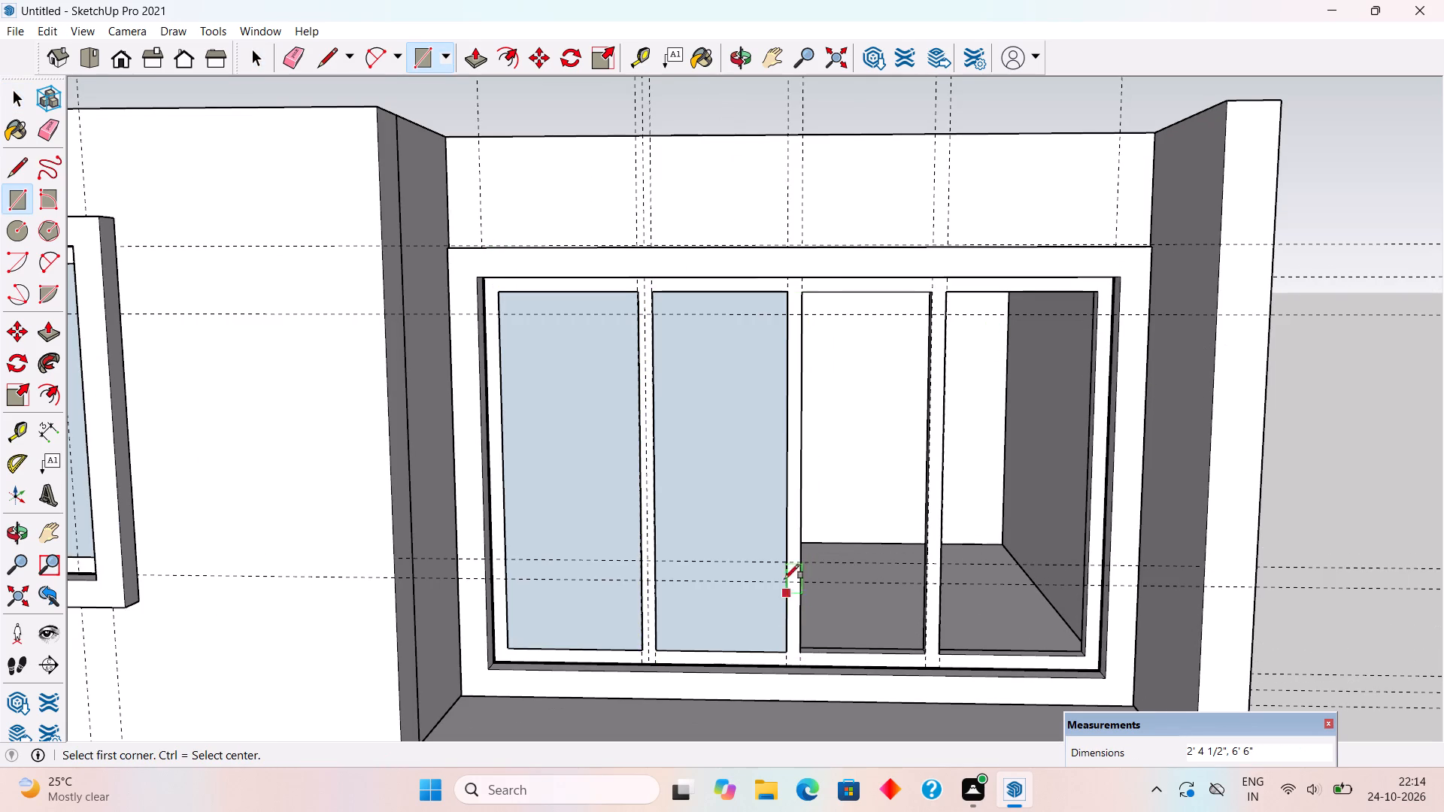
left_click(806, 290)
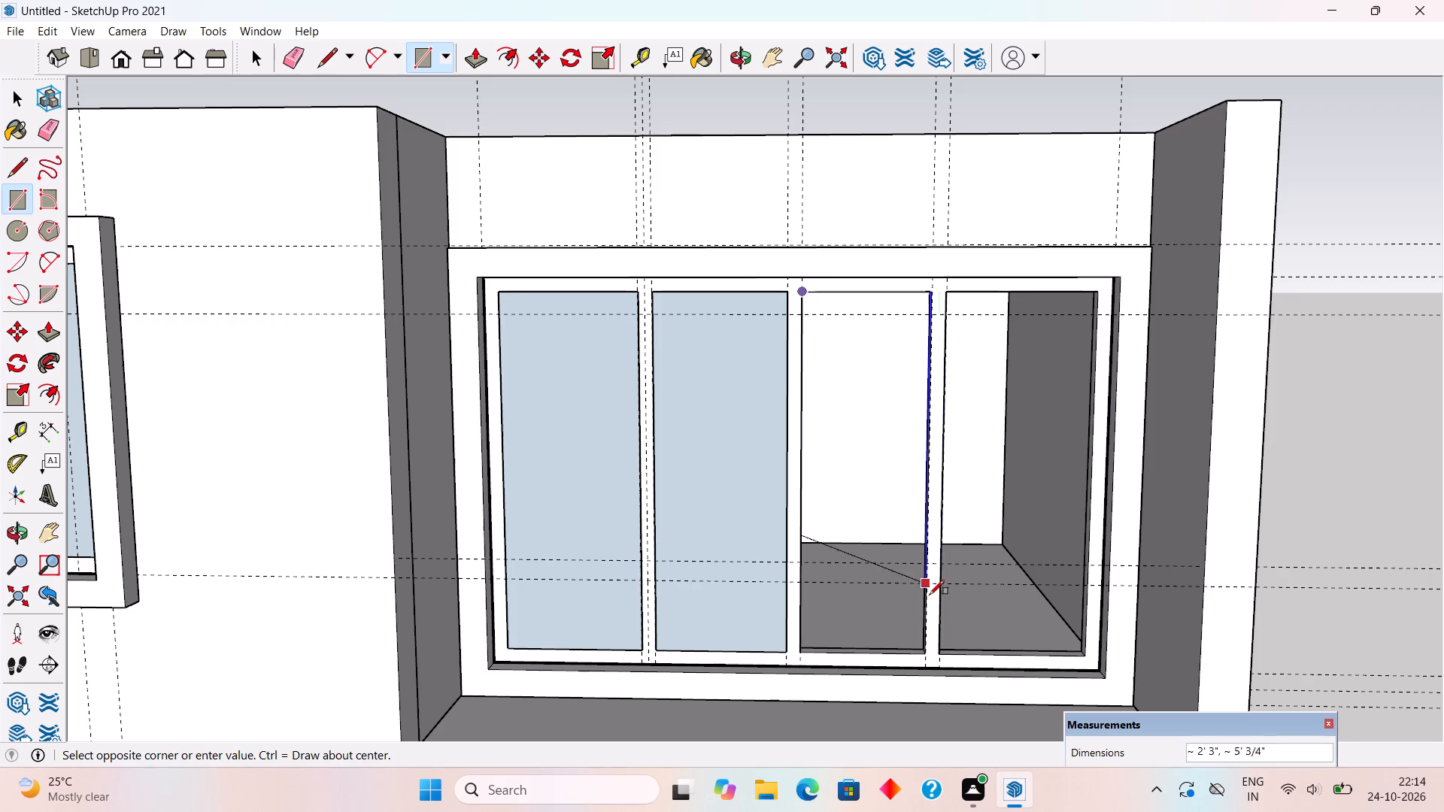
left_click(924, 650)
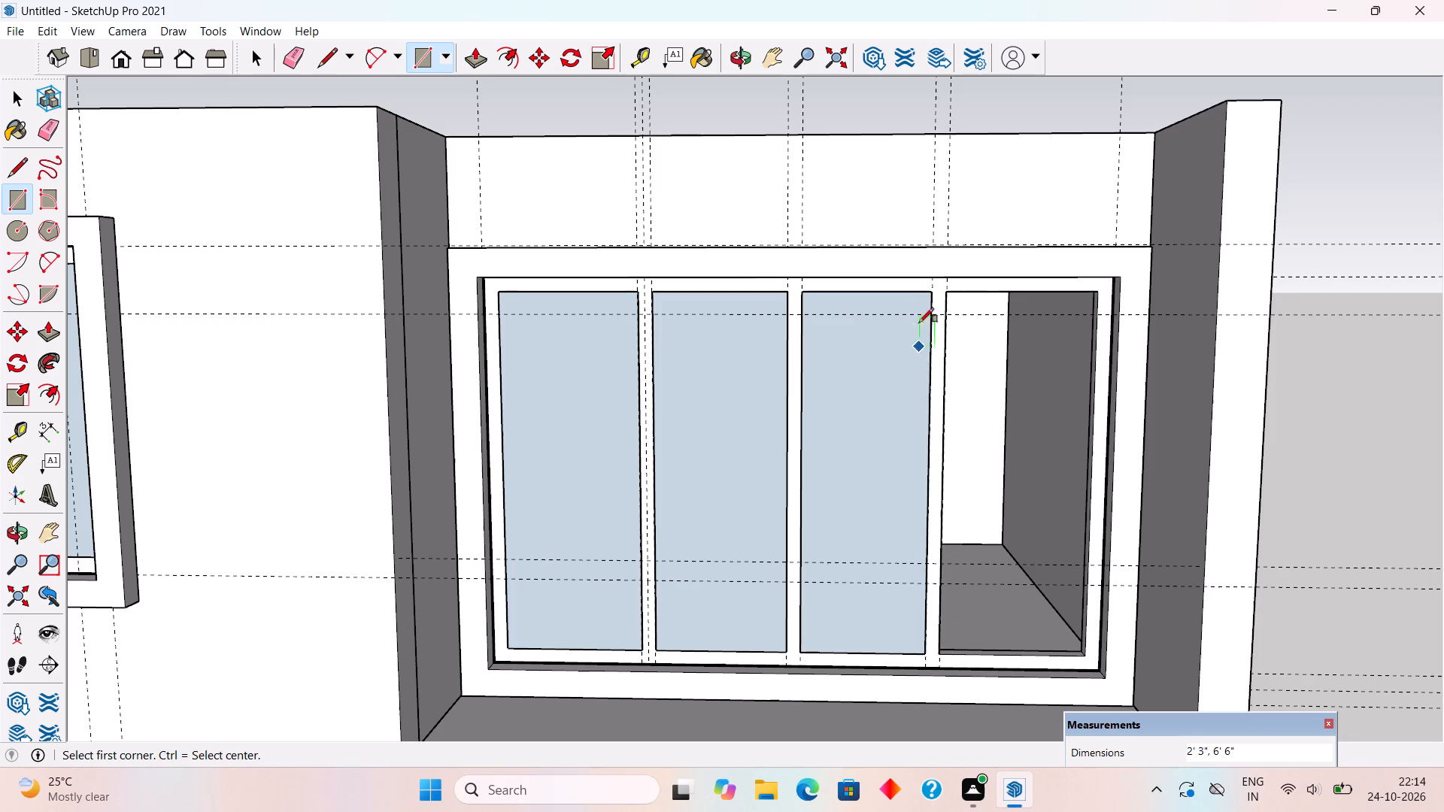
left_click(948, 293)
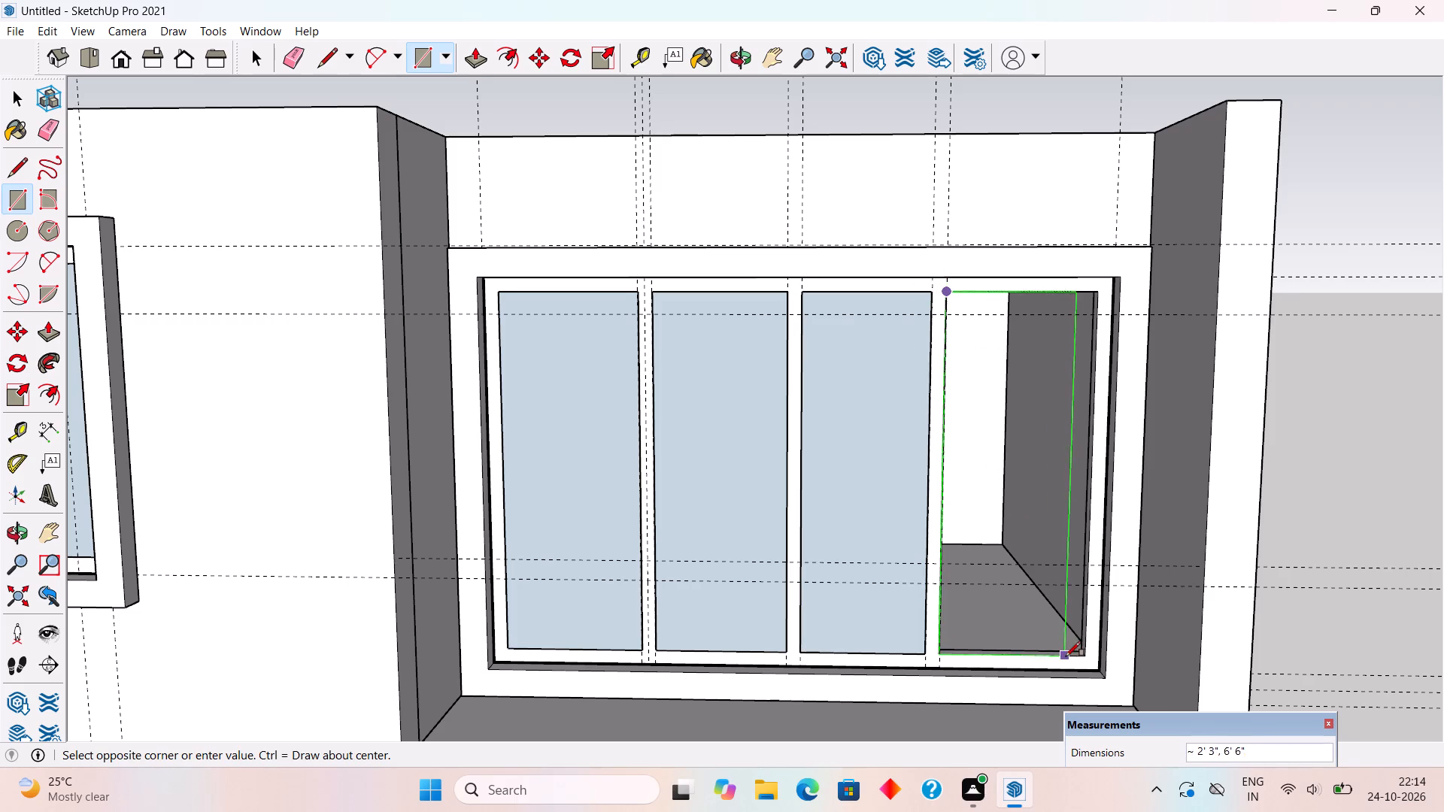
left_click(1083, 653)
Make each of the four glass rectangles its own group, working from the rightmost pane to the leftmost.
key("space")
triple_click(985, 490)
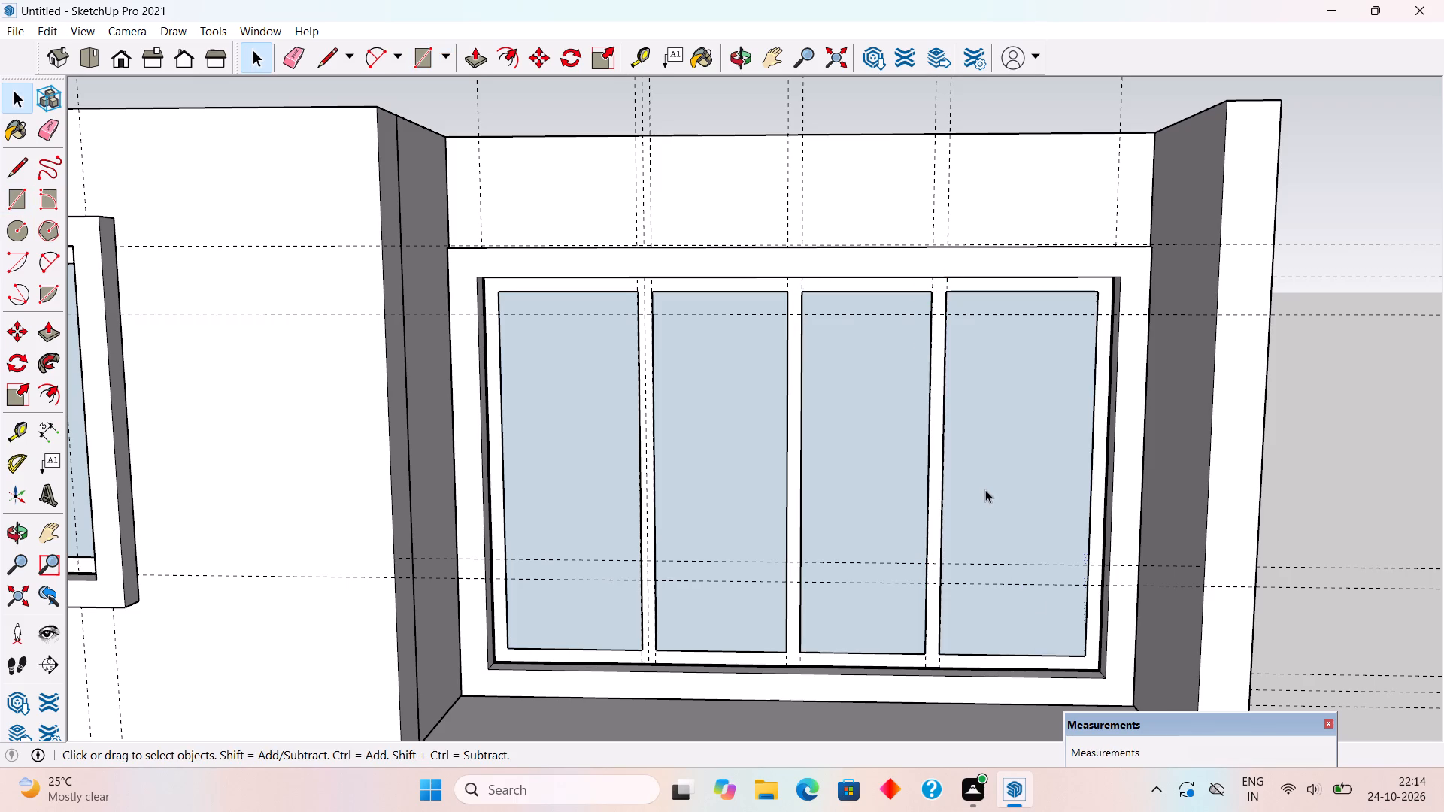
right_click(985, 489)
left_click(1059, 641)
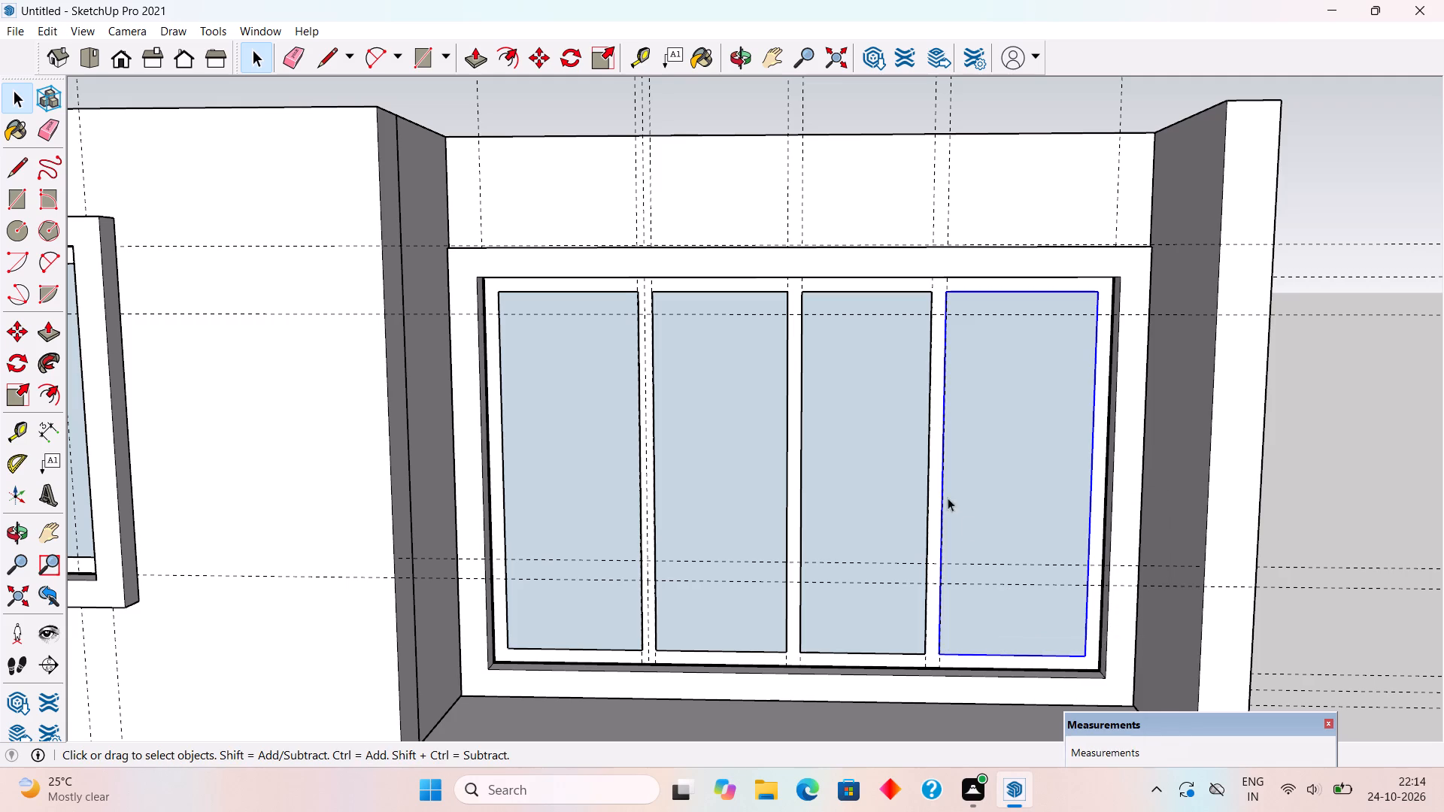
triple_click(890, 464)
right_click(890, 464)
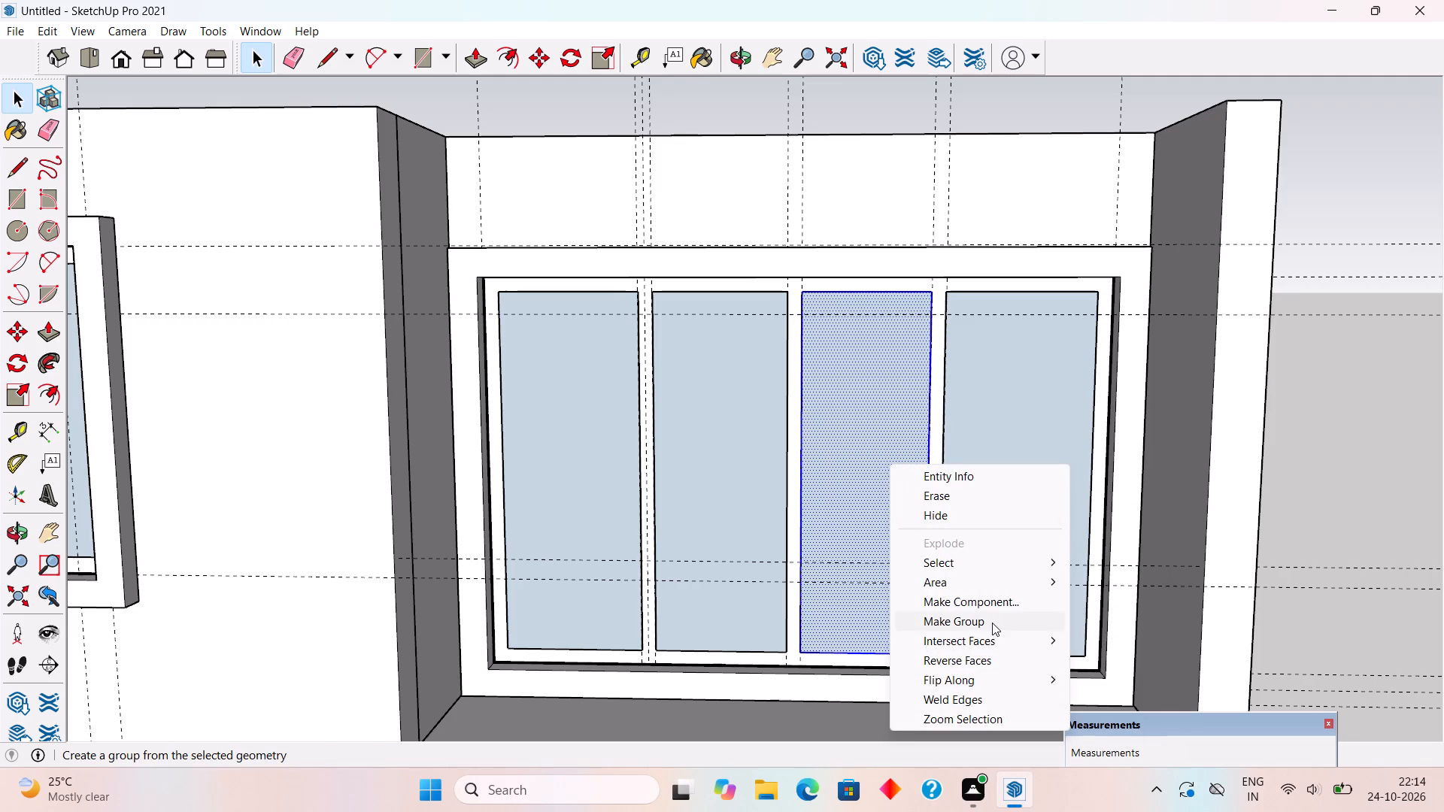
left_click(992, 623)
triple_click(768, 459)
right_click(768, 459)
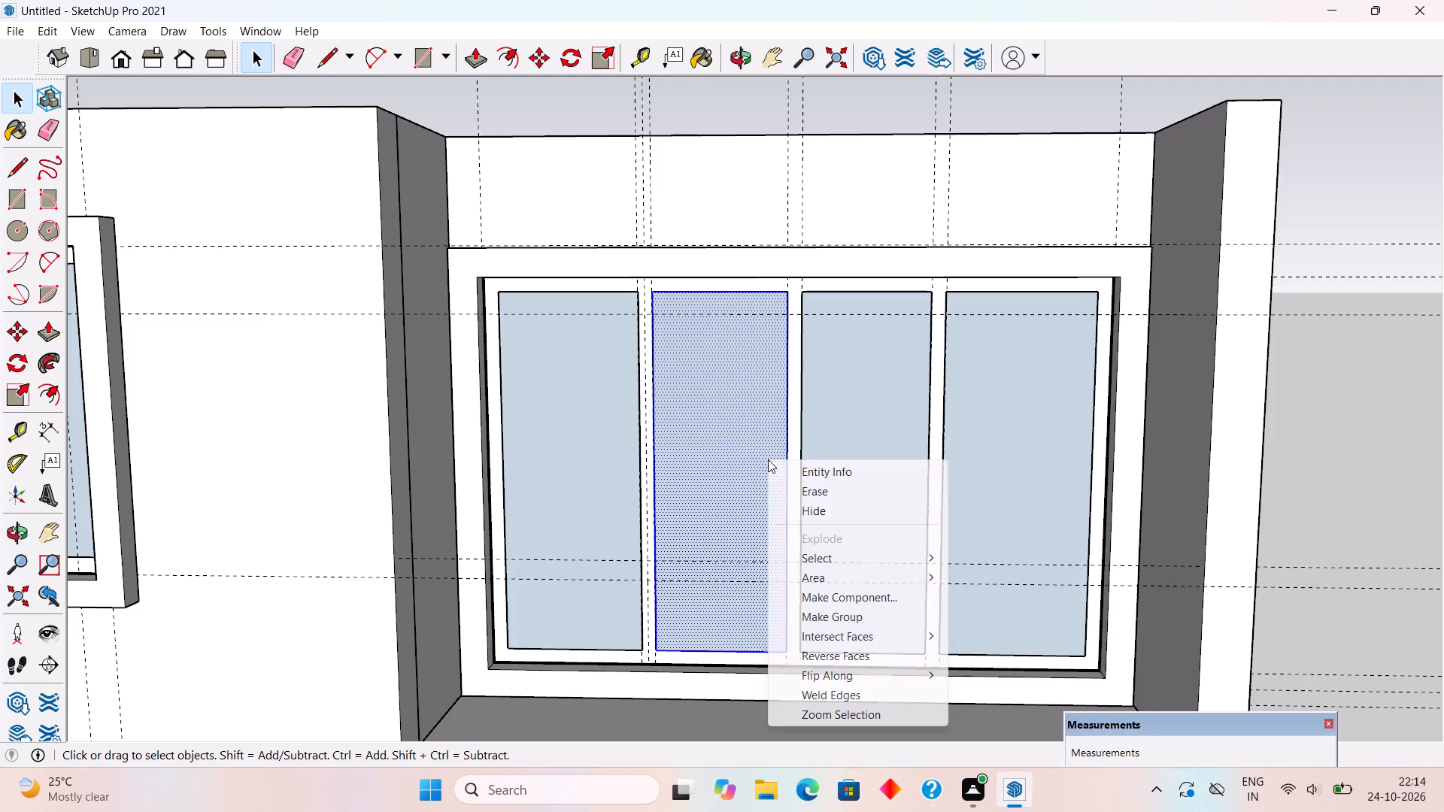
left_click(843, 616)
double_click(590, 457)
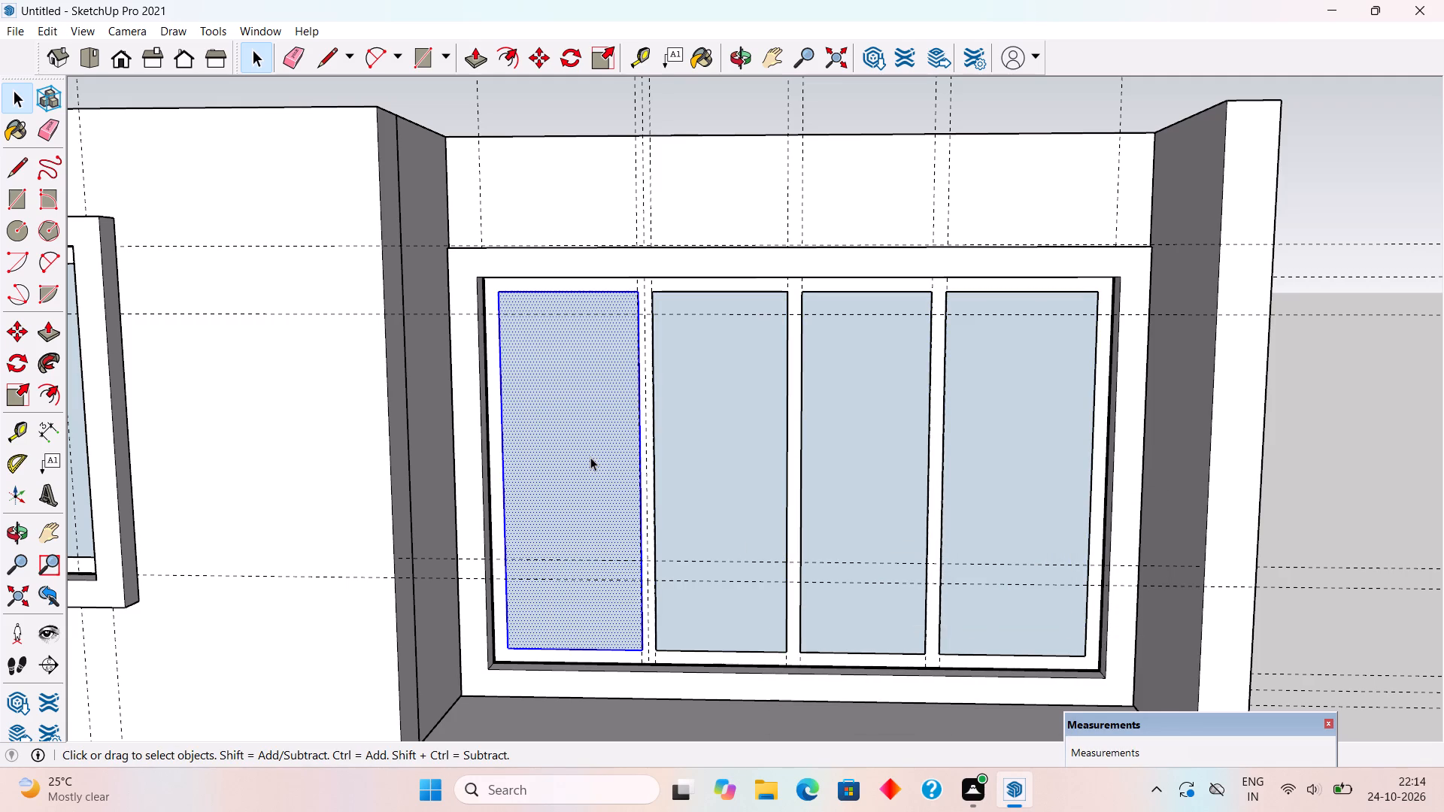
left_click(590, 457)
right_click(590, 457)
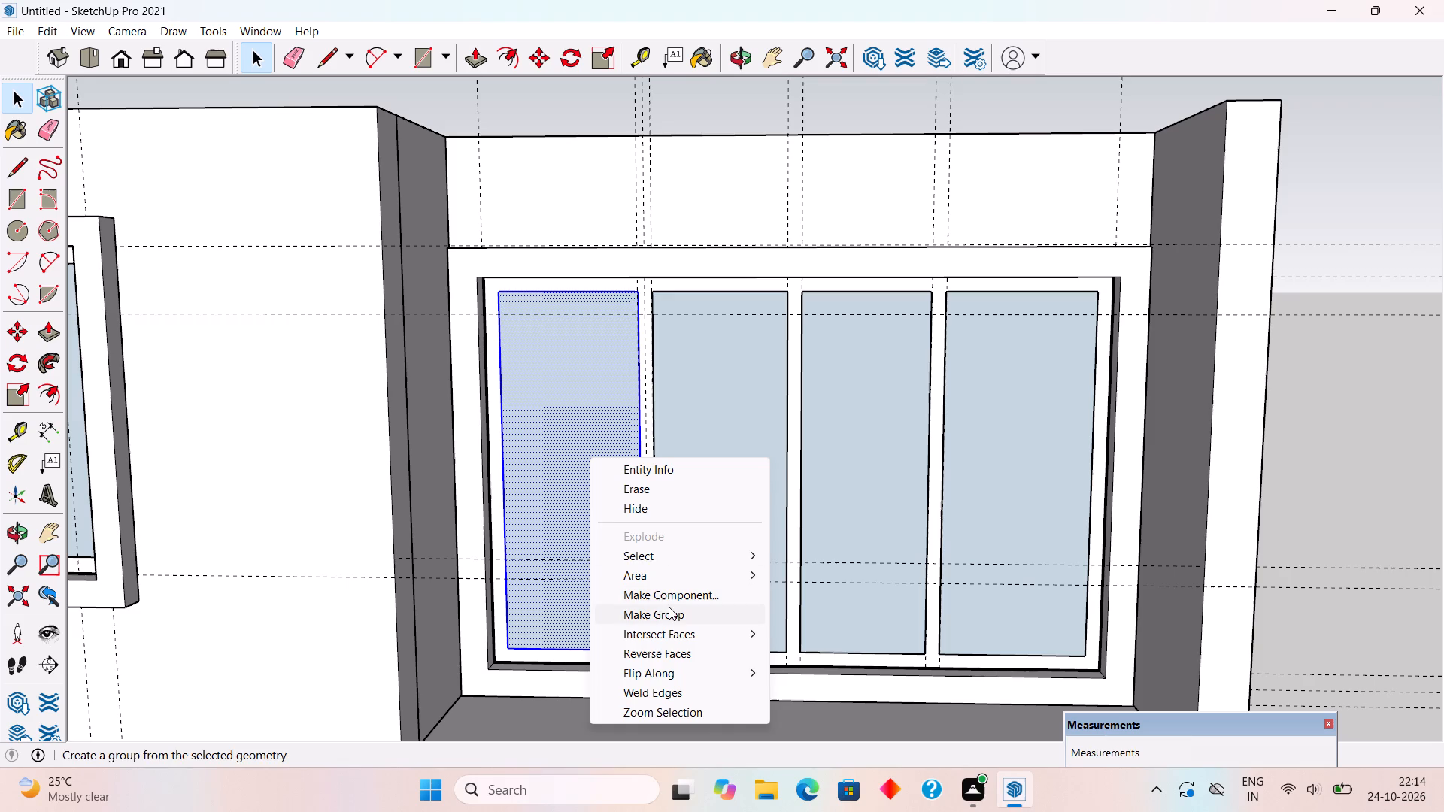
left_click(669, 607)
Inspect the house from the glazed front around to the open rear side with the staircase.
scroll(750, 528, "down", 5)
scroll(976, 492, "down", 4)
left_click(1103, 480)
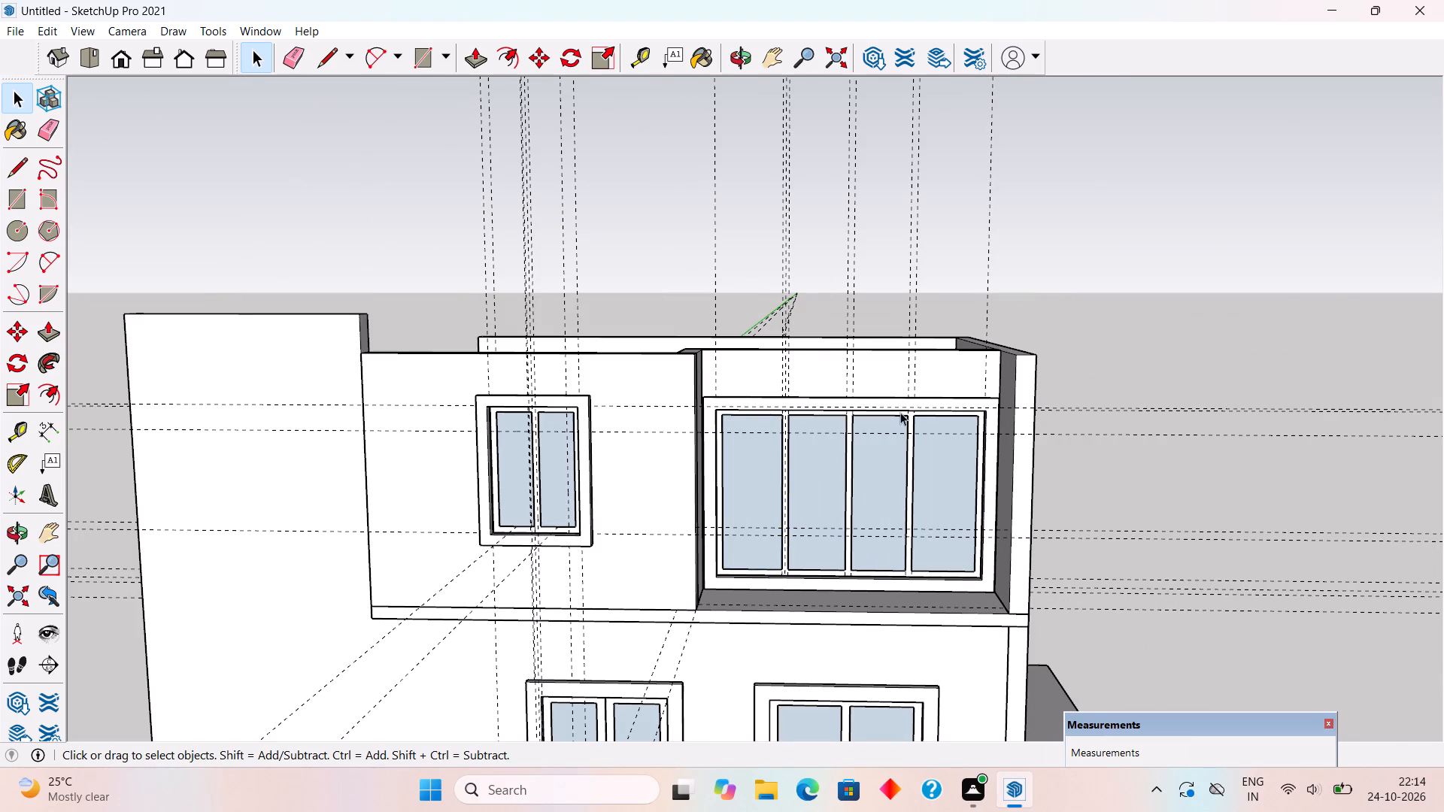
scroll(764, 370, "down", 4)
middle_click_drag(697, 407, 758, 388)
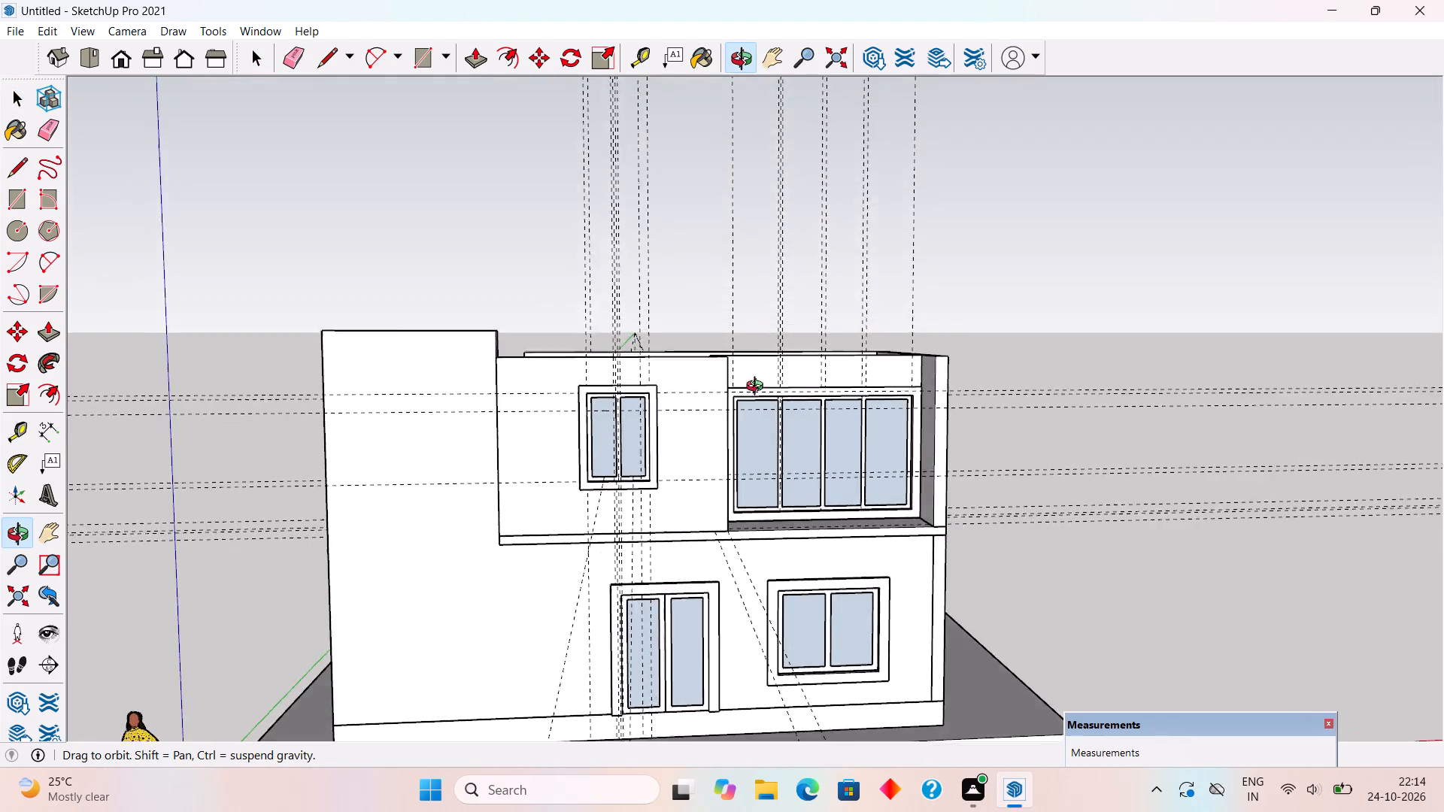
middle_click_drag(758, 388, 835, 386)
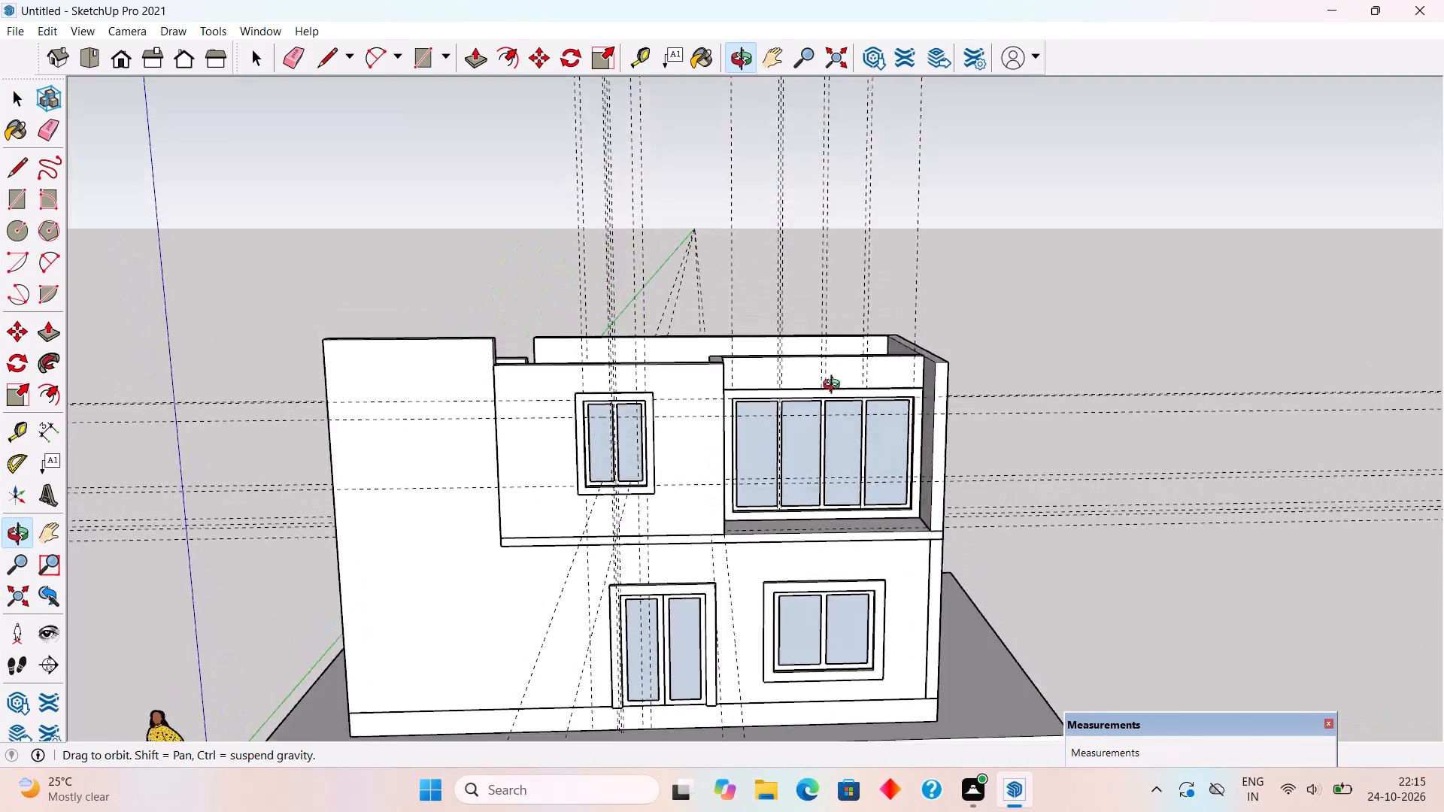
middle_click_drag(835, 386, 1251, 339)
middle_click_drag(608, 462, 778, 568)
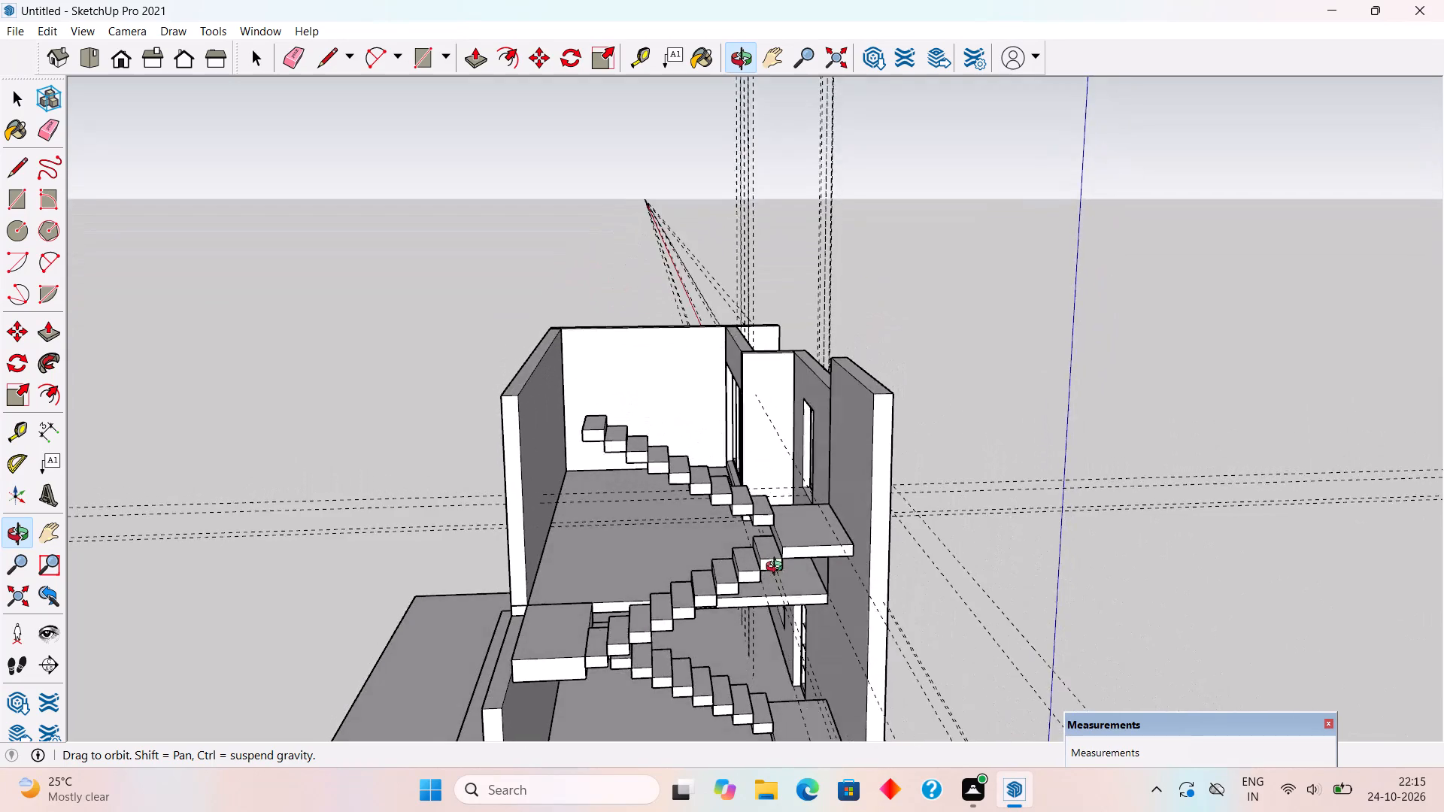
middle_click_drag(778, 568, 987, 523)
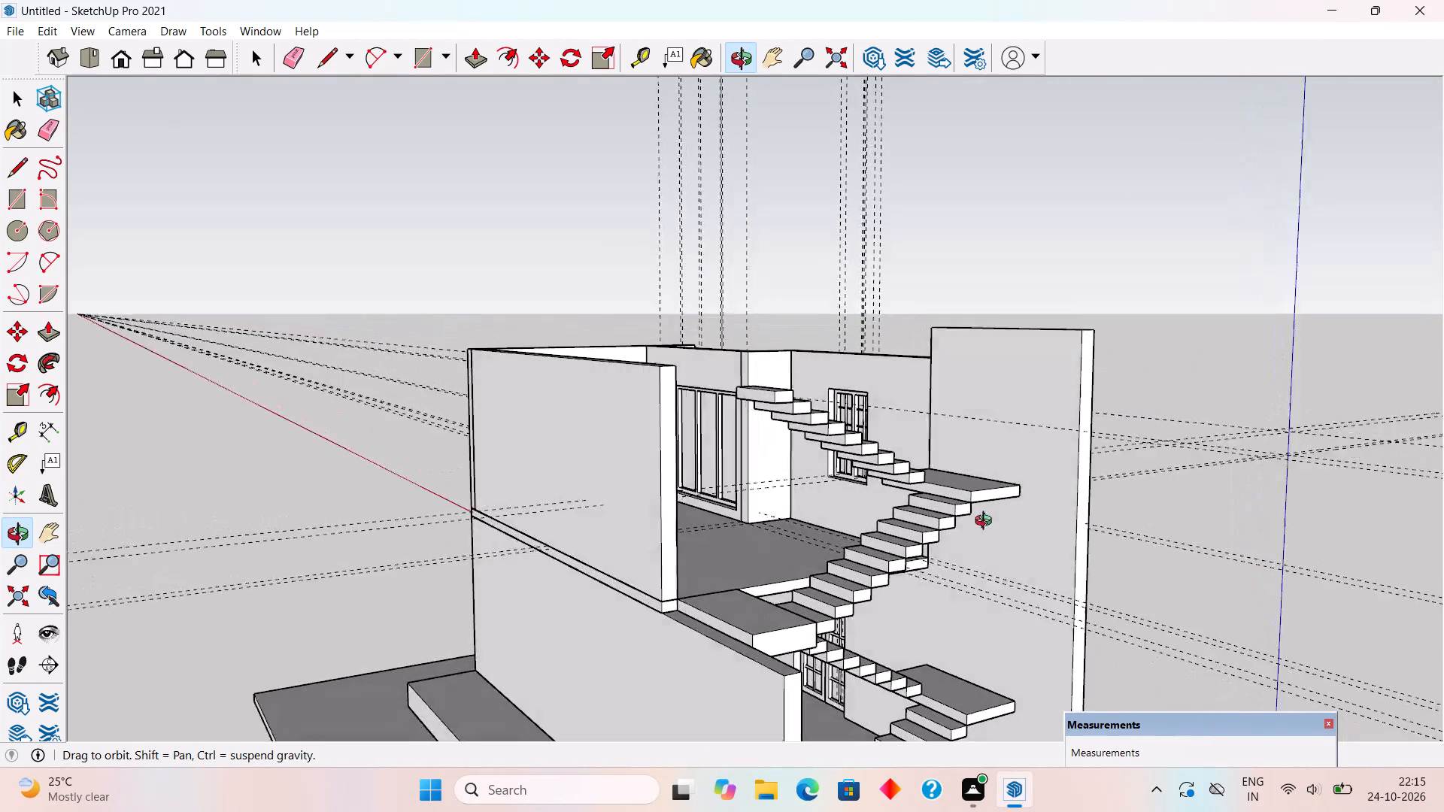
middle_click_drag(987, 523, 1015, 550)
scroll(739, 429, "up", 4)
scroll(857, 436, "up", 2)
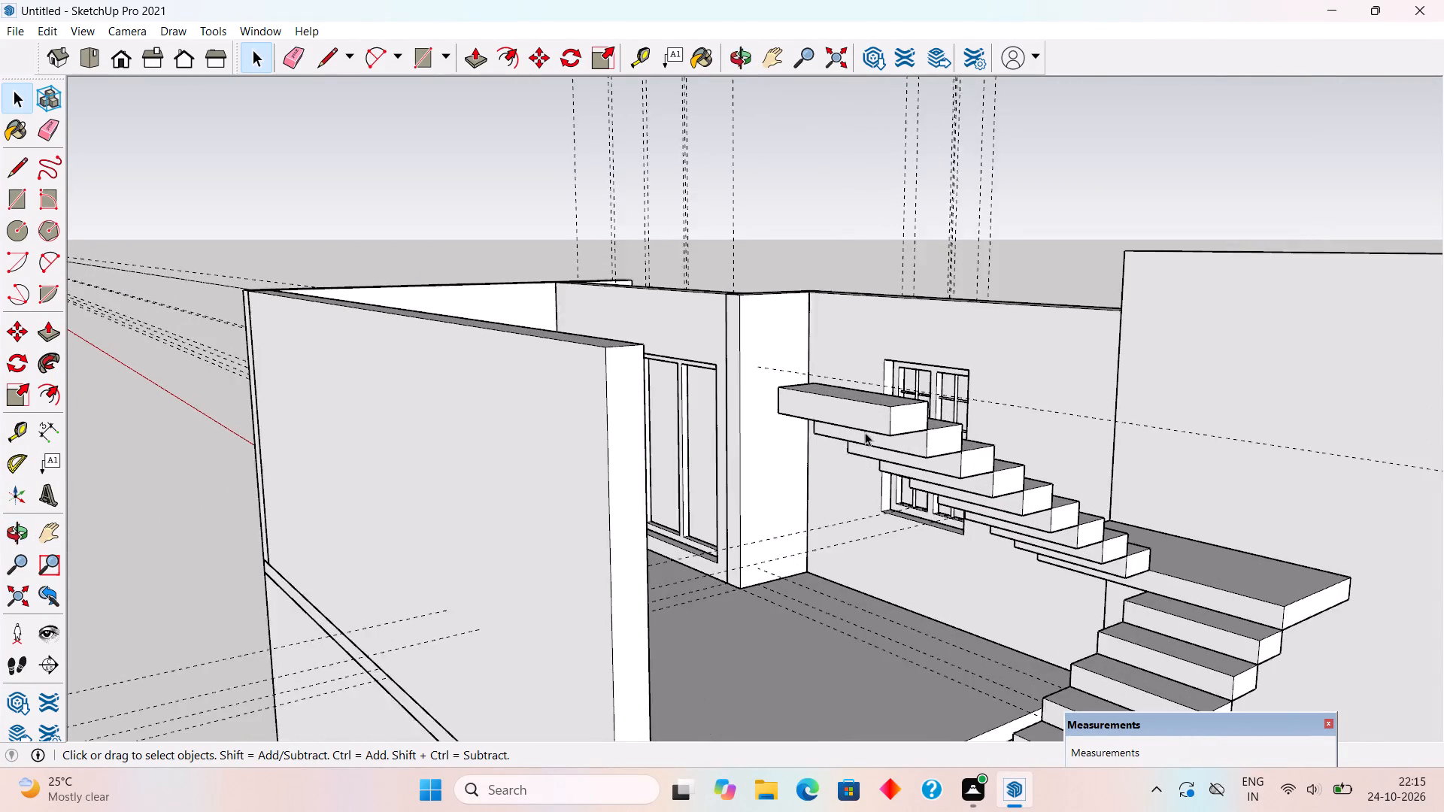
scroll(865, 432, "up", 4)
scroll(907, 411, "down", 6)
middle_click_drag(878, 408, 872, 404)
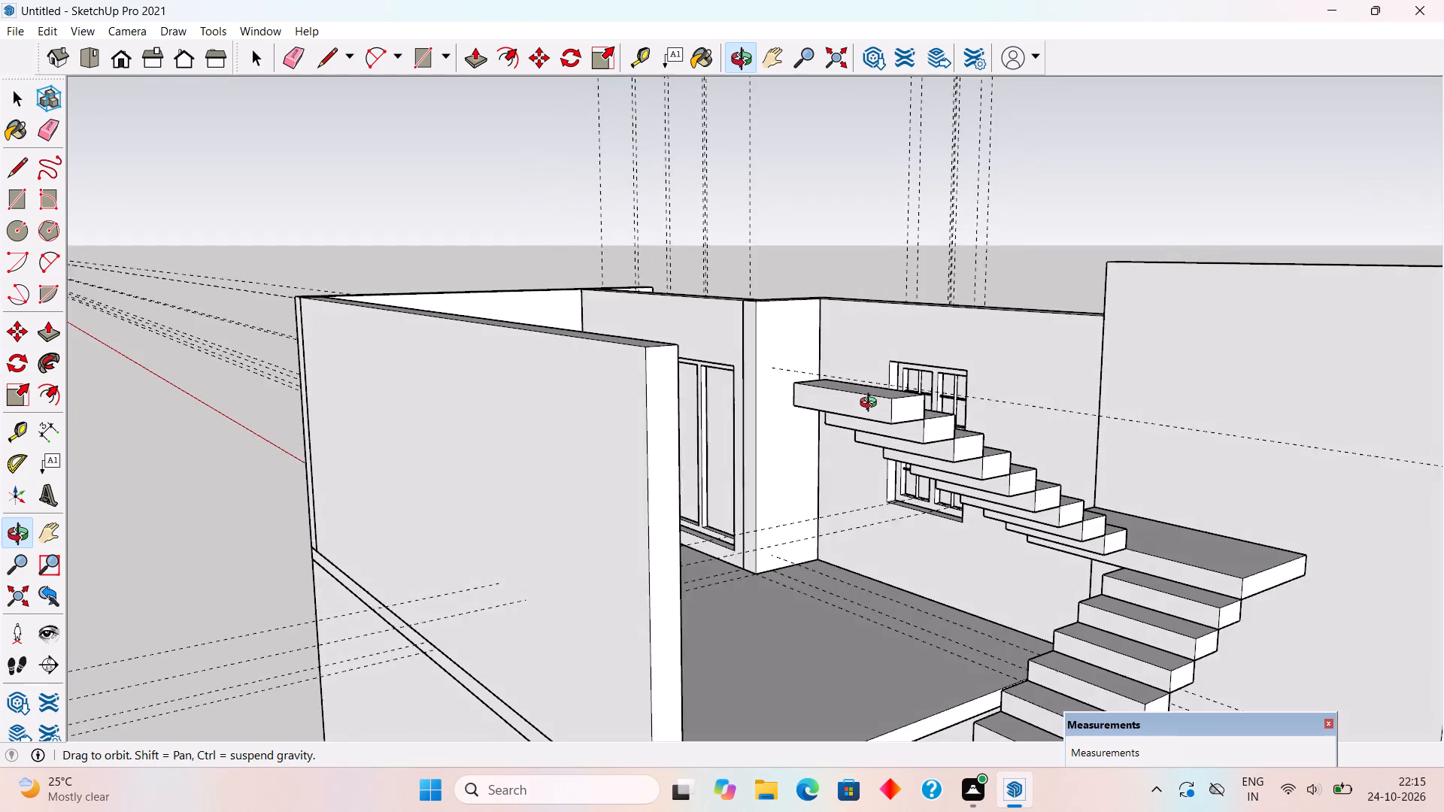
middle_click_drag(872, 404, 608, 283)
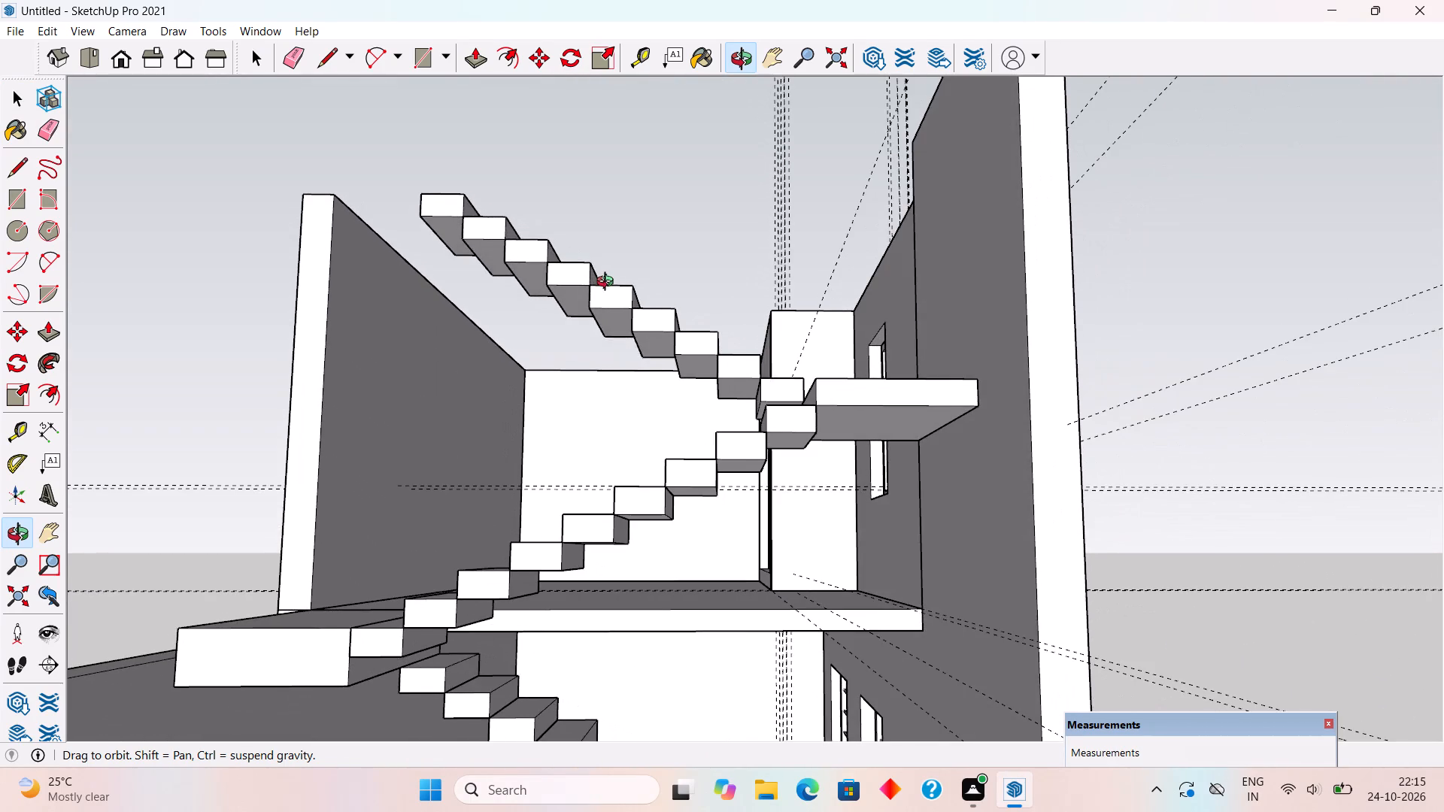
middle_click_drag(608, 283, 629, 274)
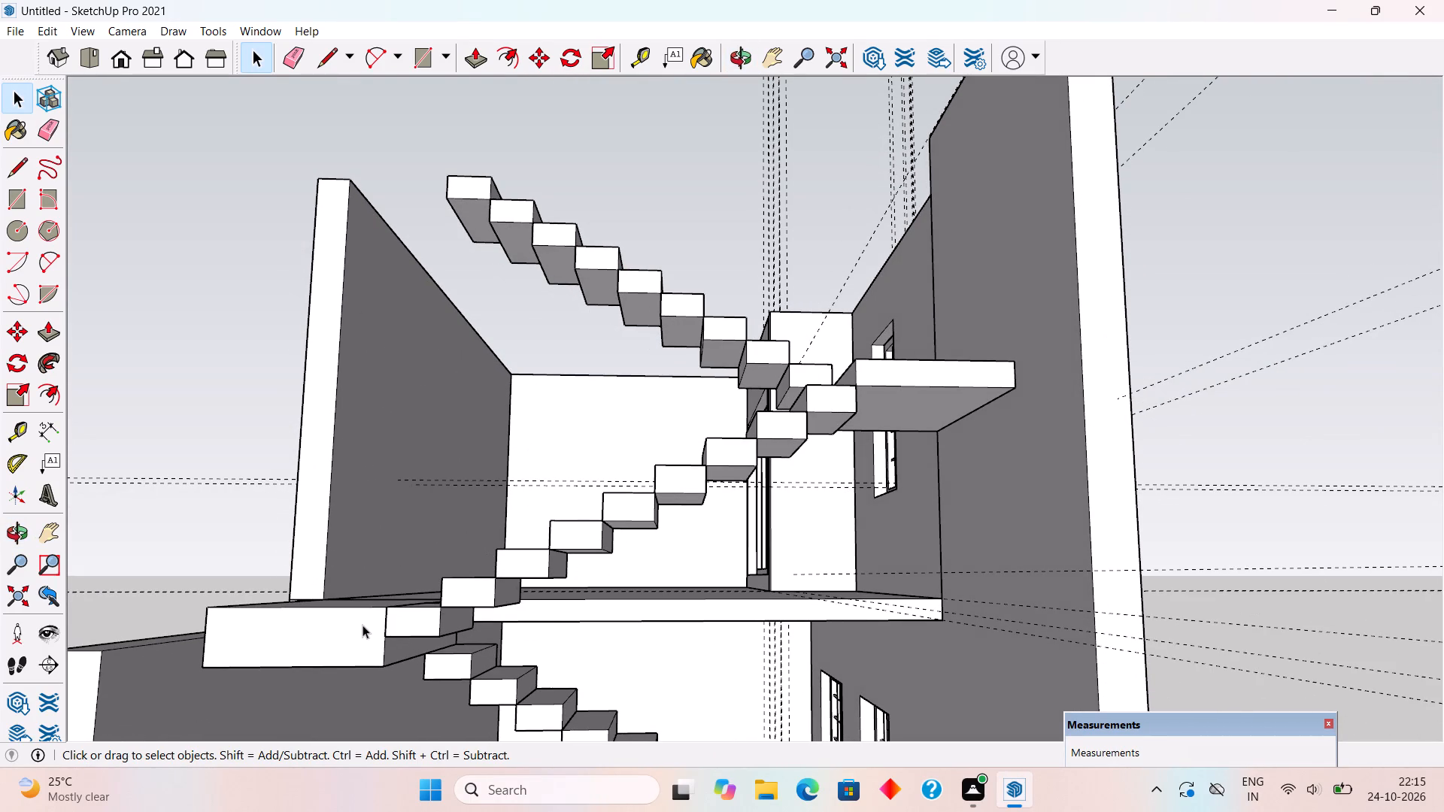
Examine the mid-height landing slab, the stair flights and the upper floor's edge from the open rear side.
left_click(363, 625)
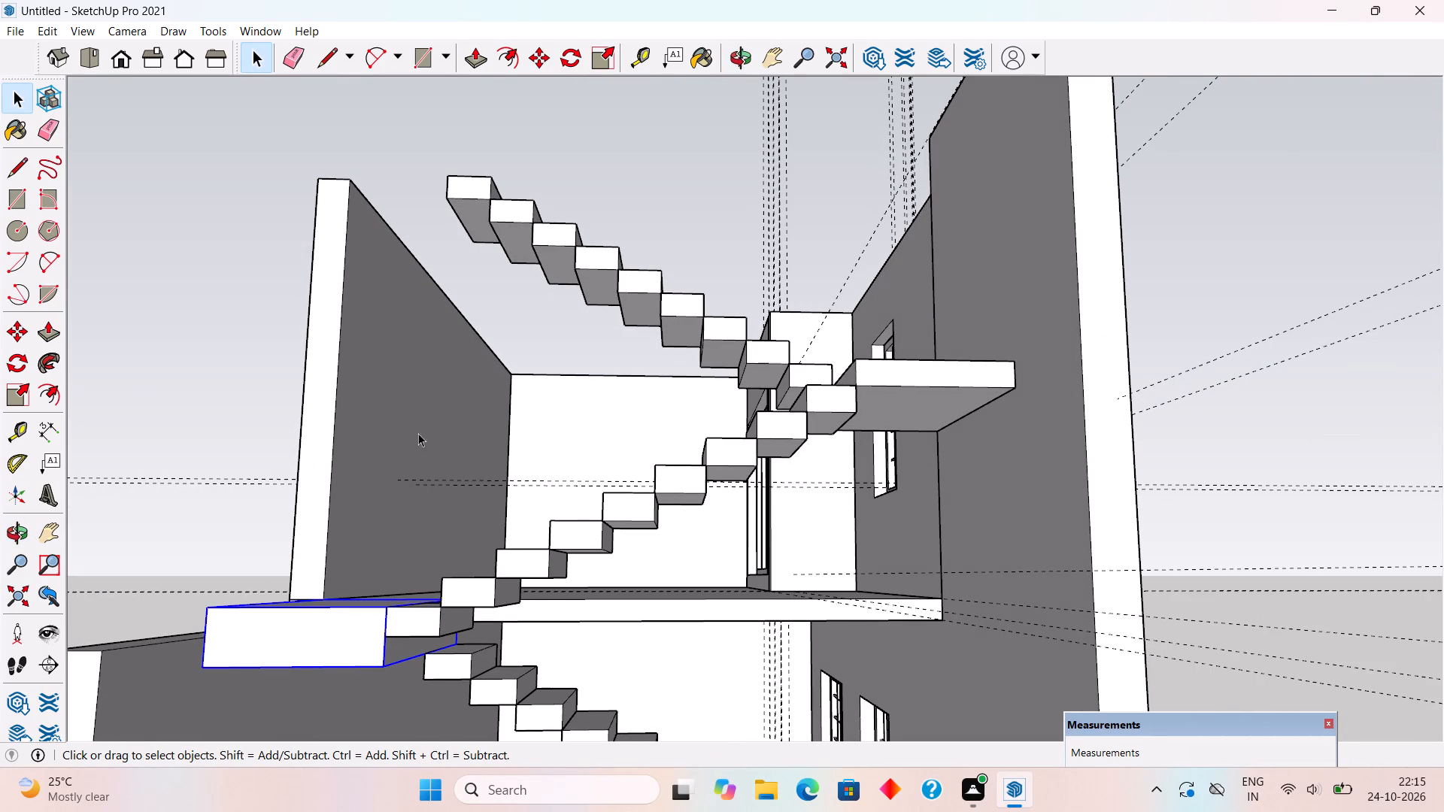
scroll(374, 424, "down", 8)
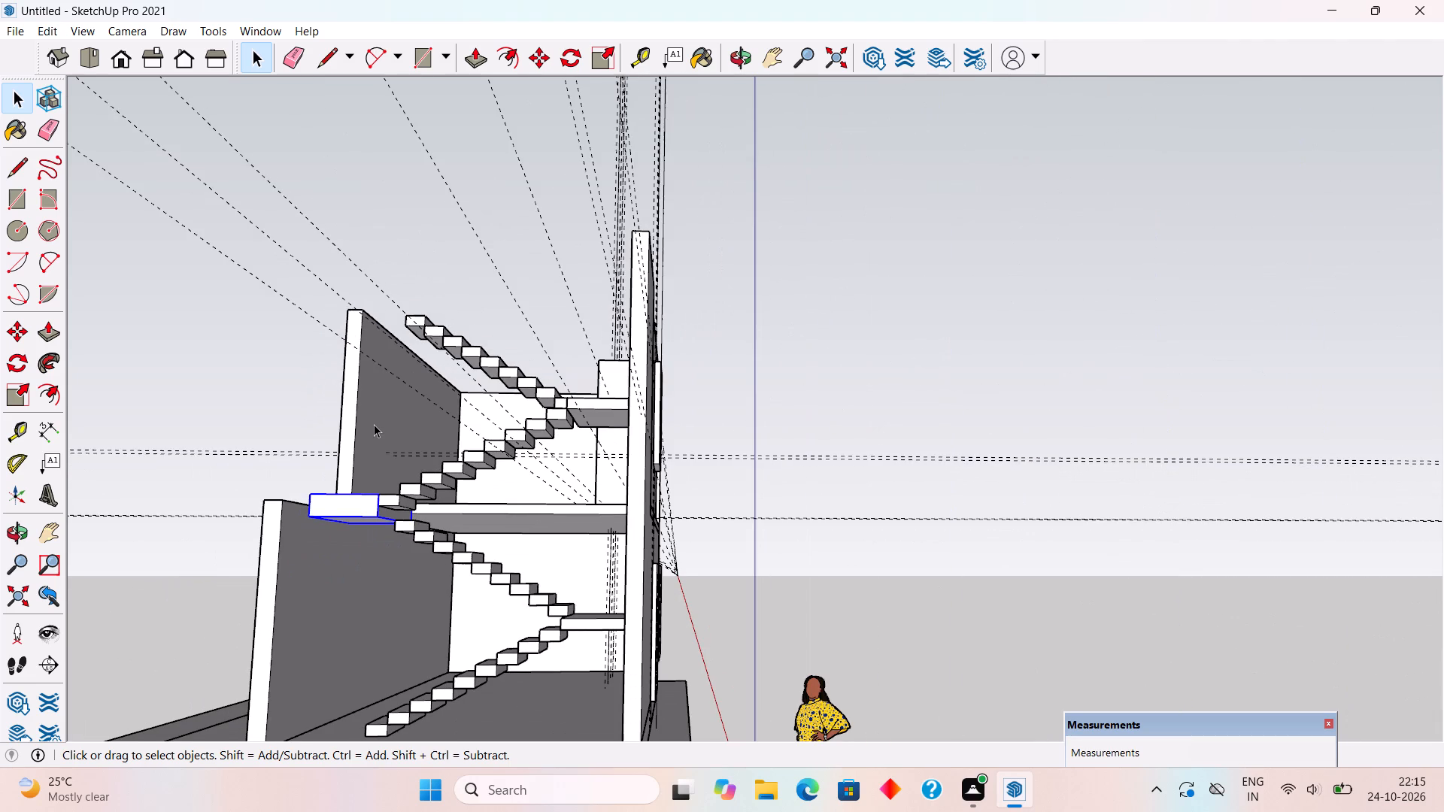
middle_click_drag(378, 442, 419, 420)
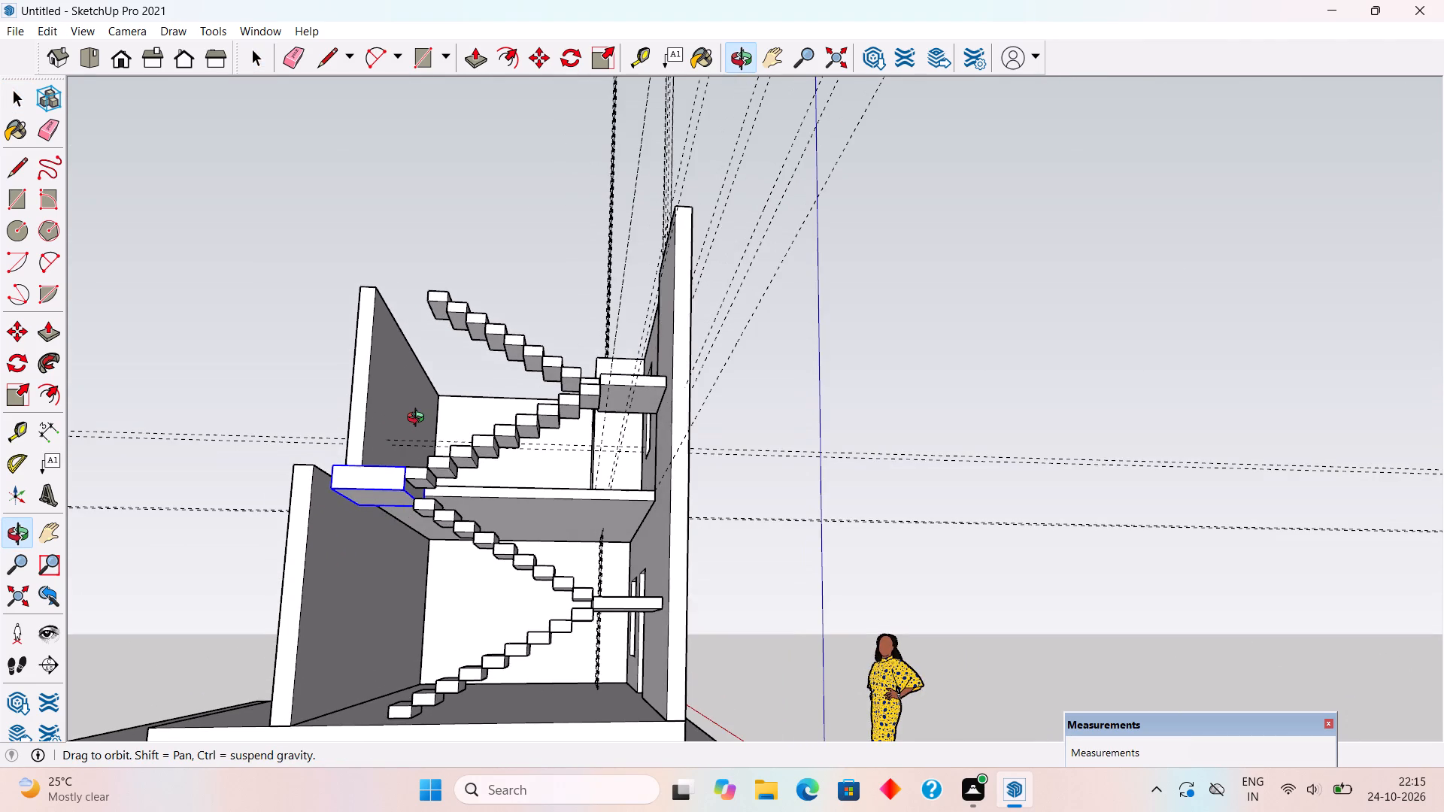
middle_click_drag(419, 420, 418, 444)
scroll(418, 444, "down", 2)
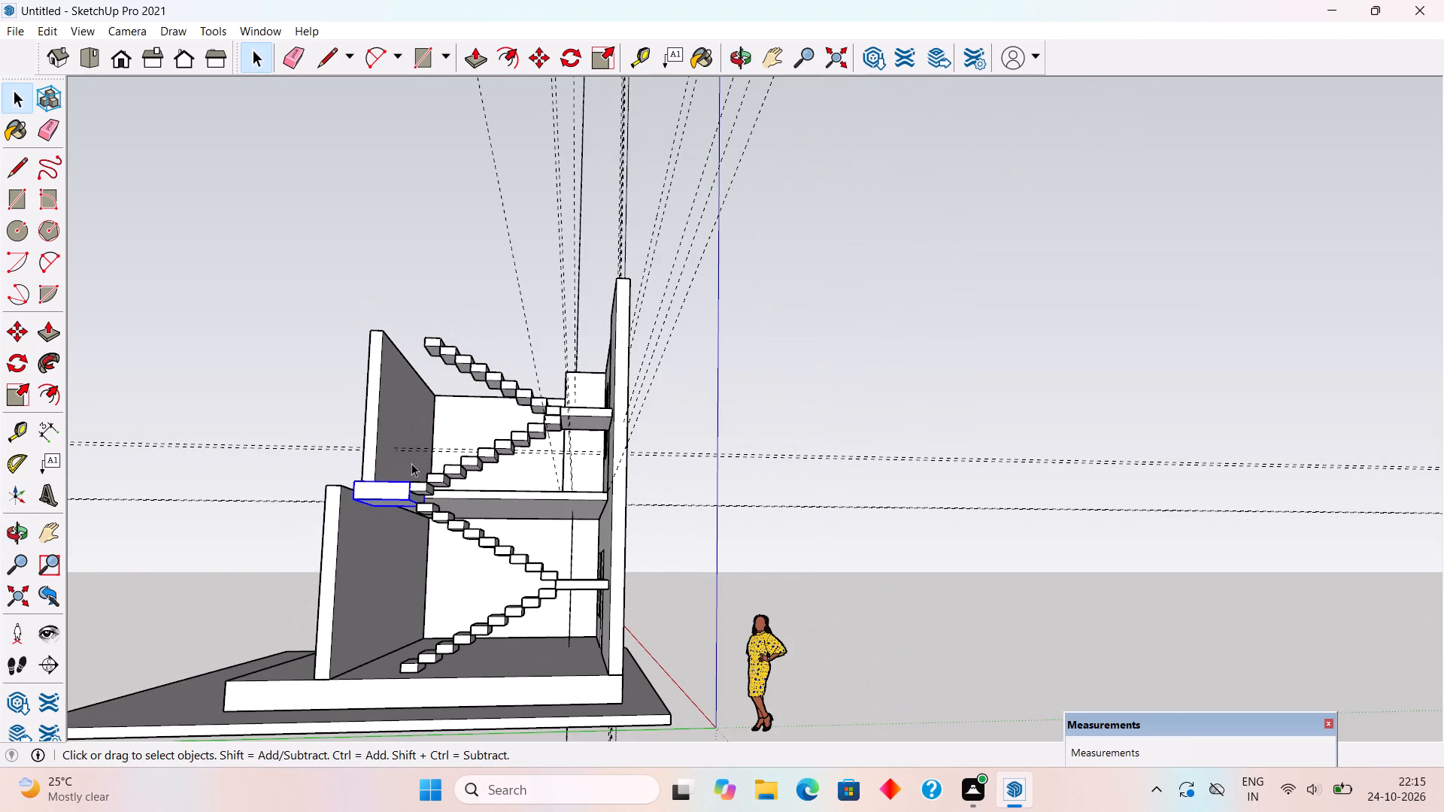
middle_click_drag(408, 493, 410, 513)
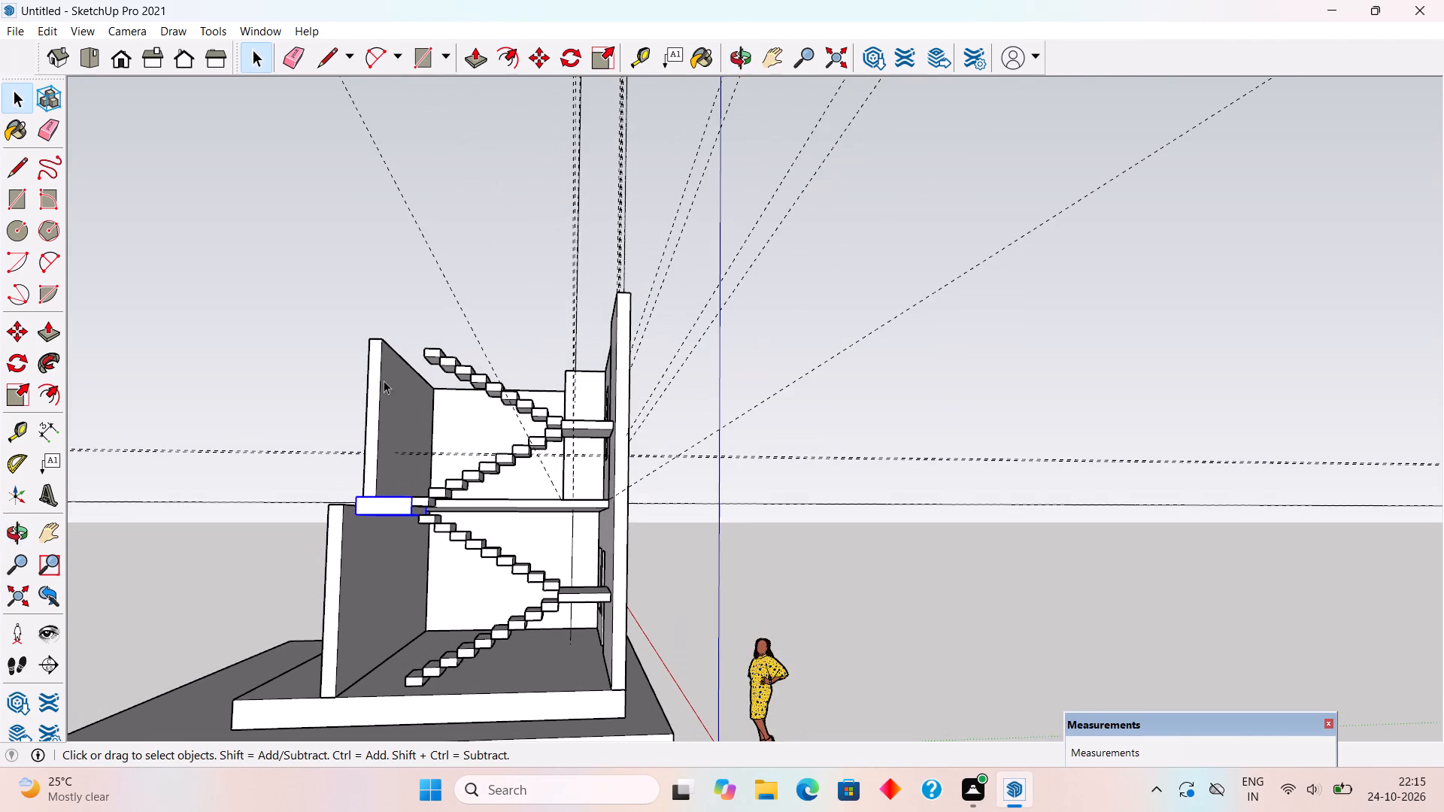
left_click(358, 323)
middle_click_drag(397, 317, 396, 426)
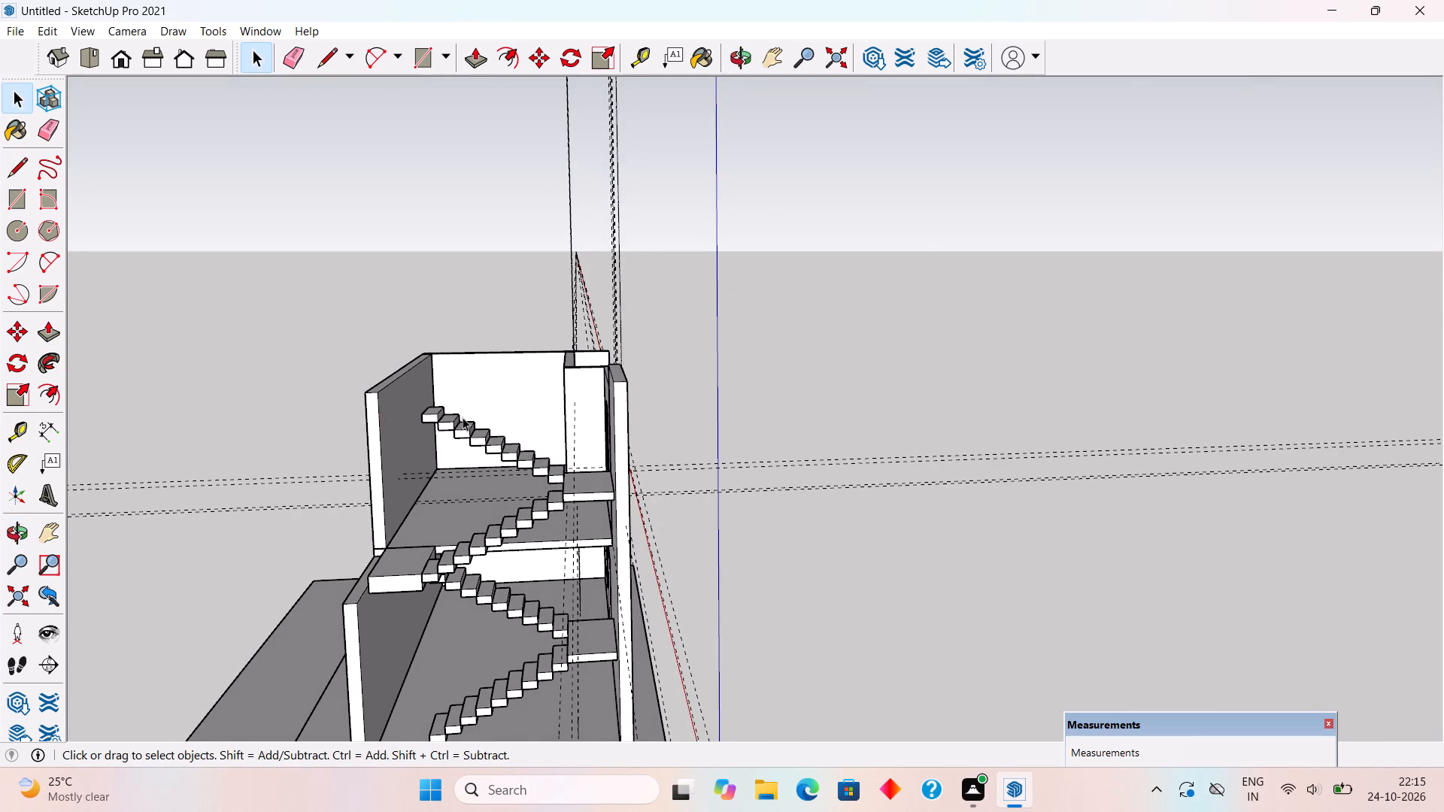
scroll(464, 417, "up", 5)
scroll(472, 418, "down", 1)
middle_click_drag(476, 426, 899, 519)
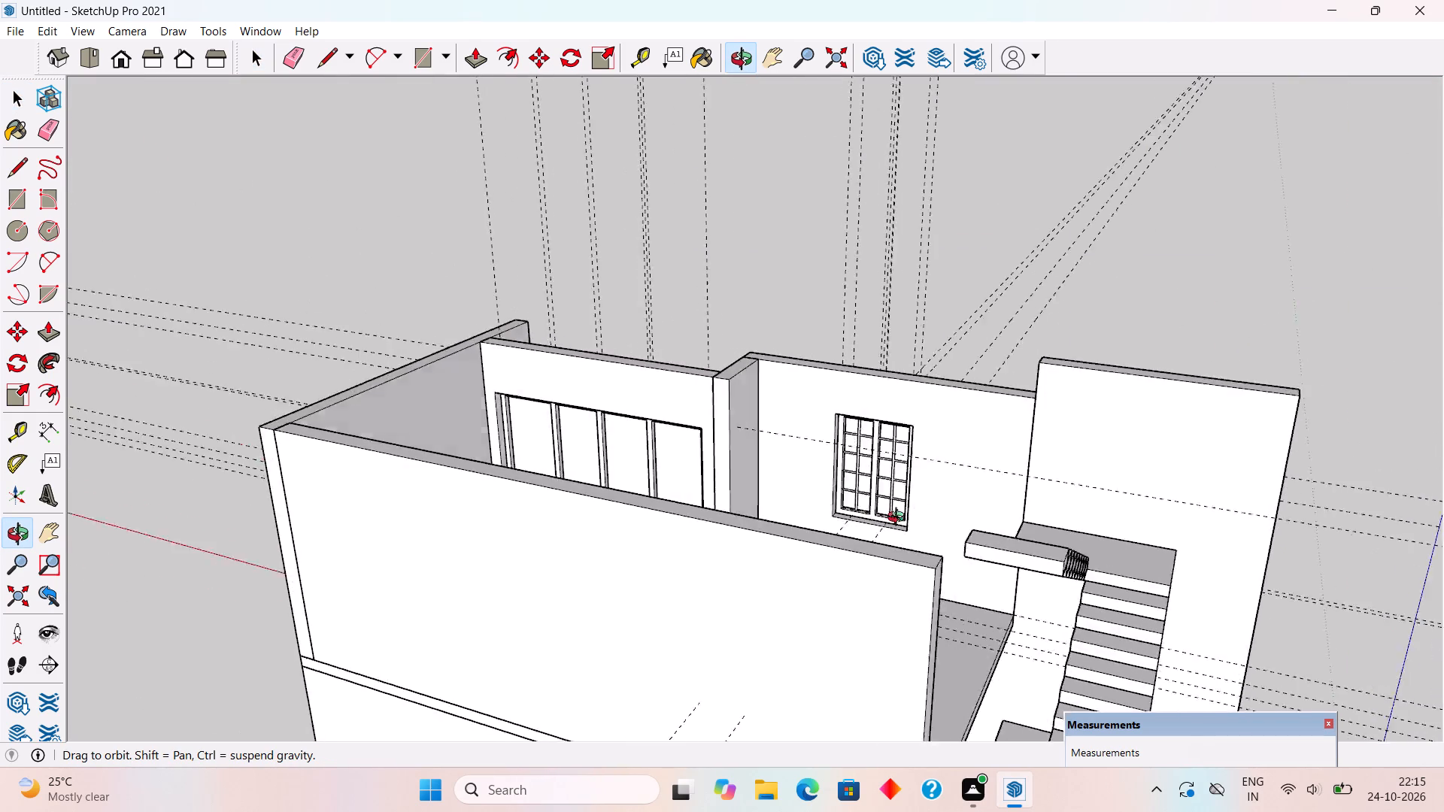
middle_click_drag(899, 519, 643, 411)
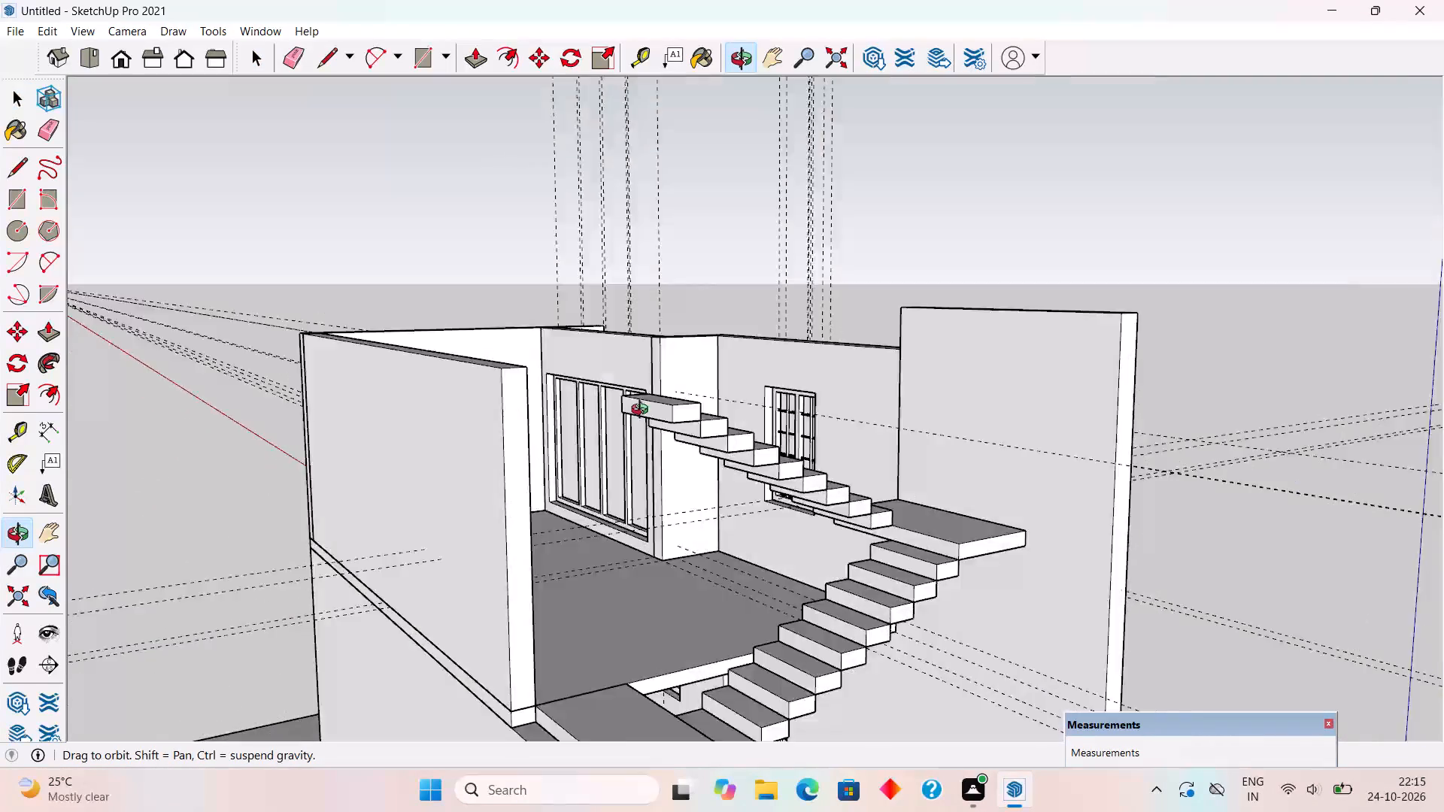
middle_click_drag(643, 411, 649, 423)
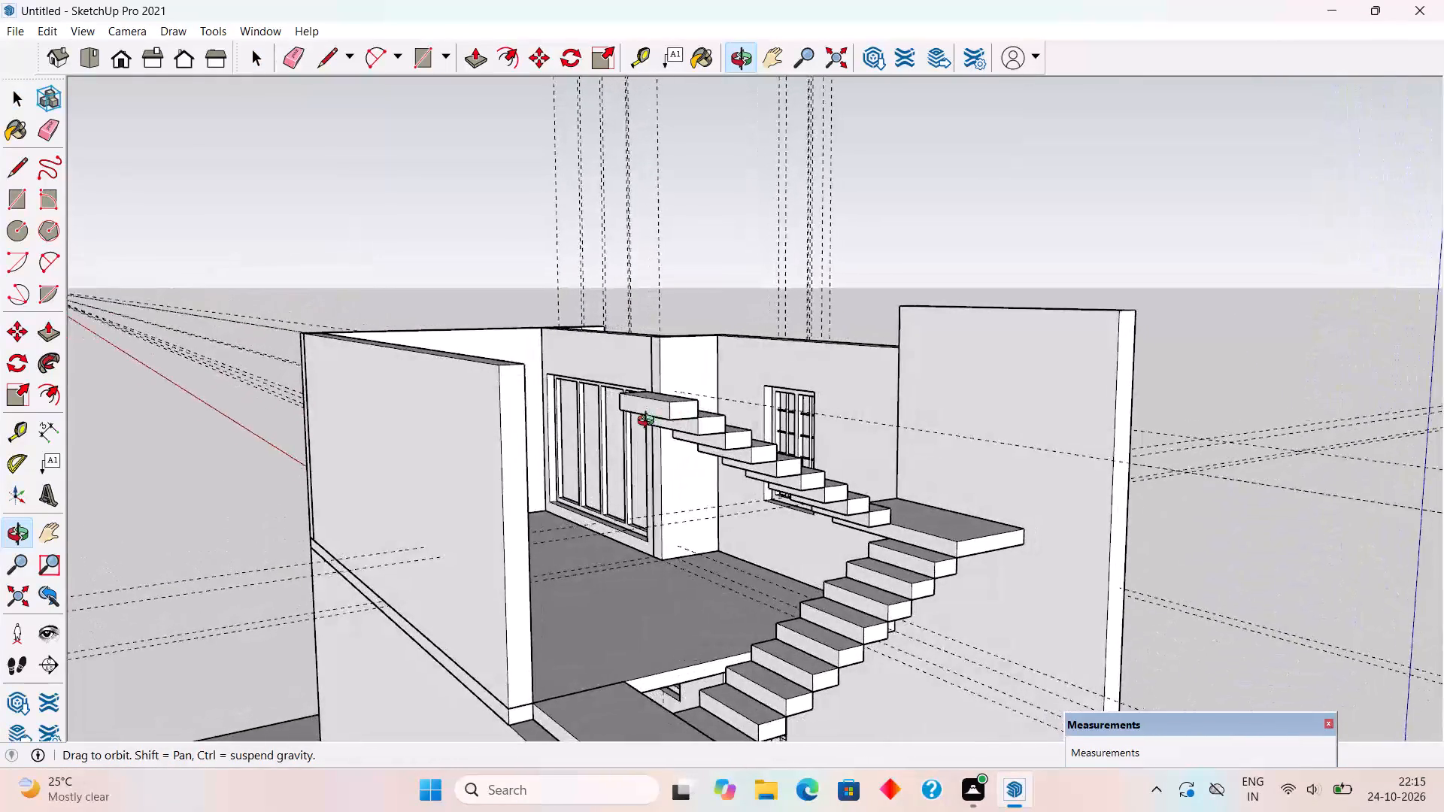
middle_click_drag(649, 423, 610, 422)
scroll(549, 385, "down", 4)
middle_click_drag(557, 369, 624, 526)
scroll(763, 604, "up", 4)
scroll(591, 600, "up", 2)
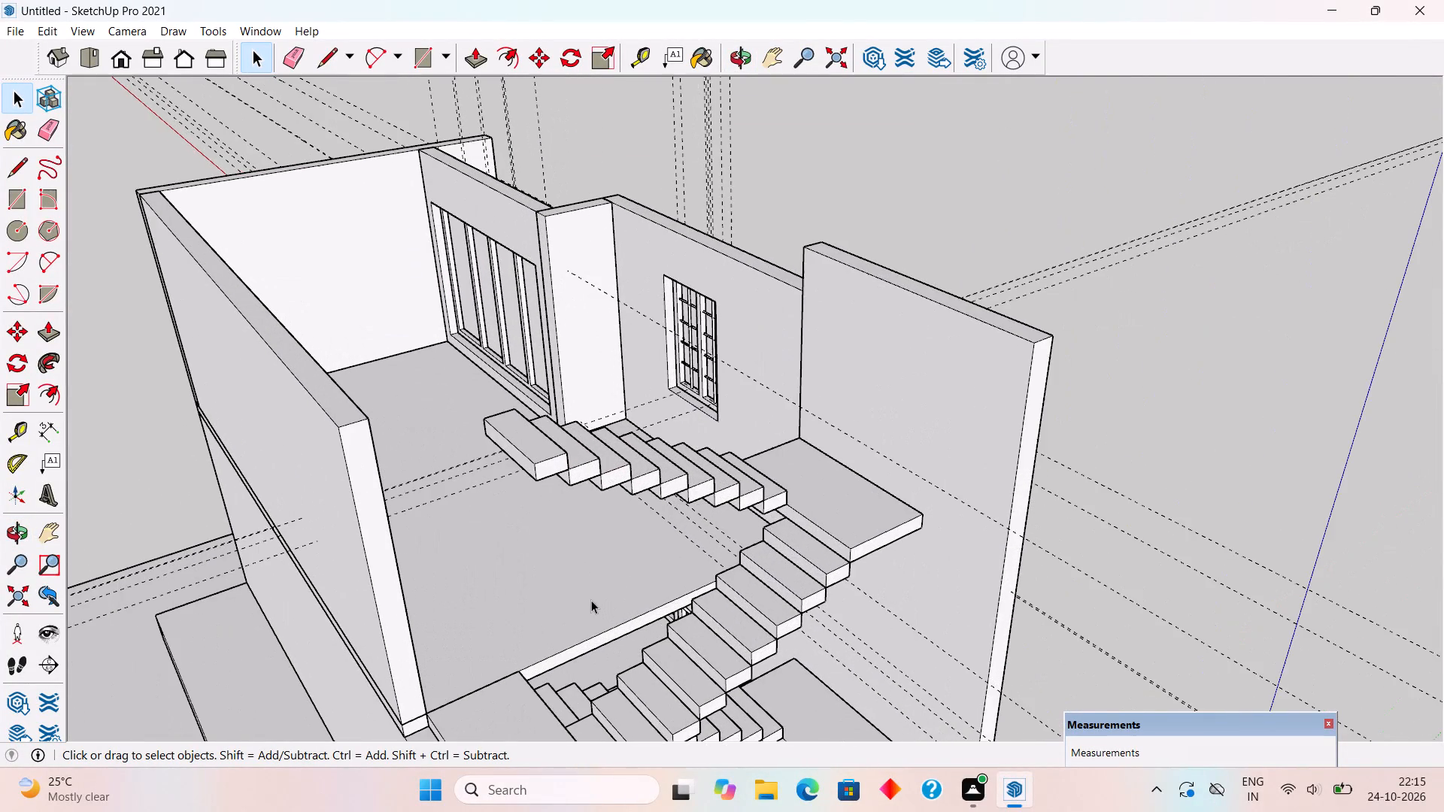
middle_click(591, 600)
scroll(591, 600, "up", 4)
middle_click_drag(636, 579, 661, 589)
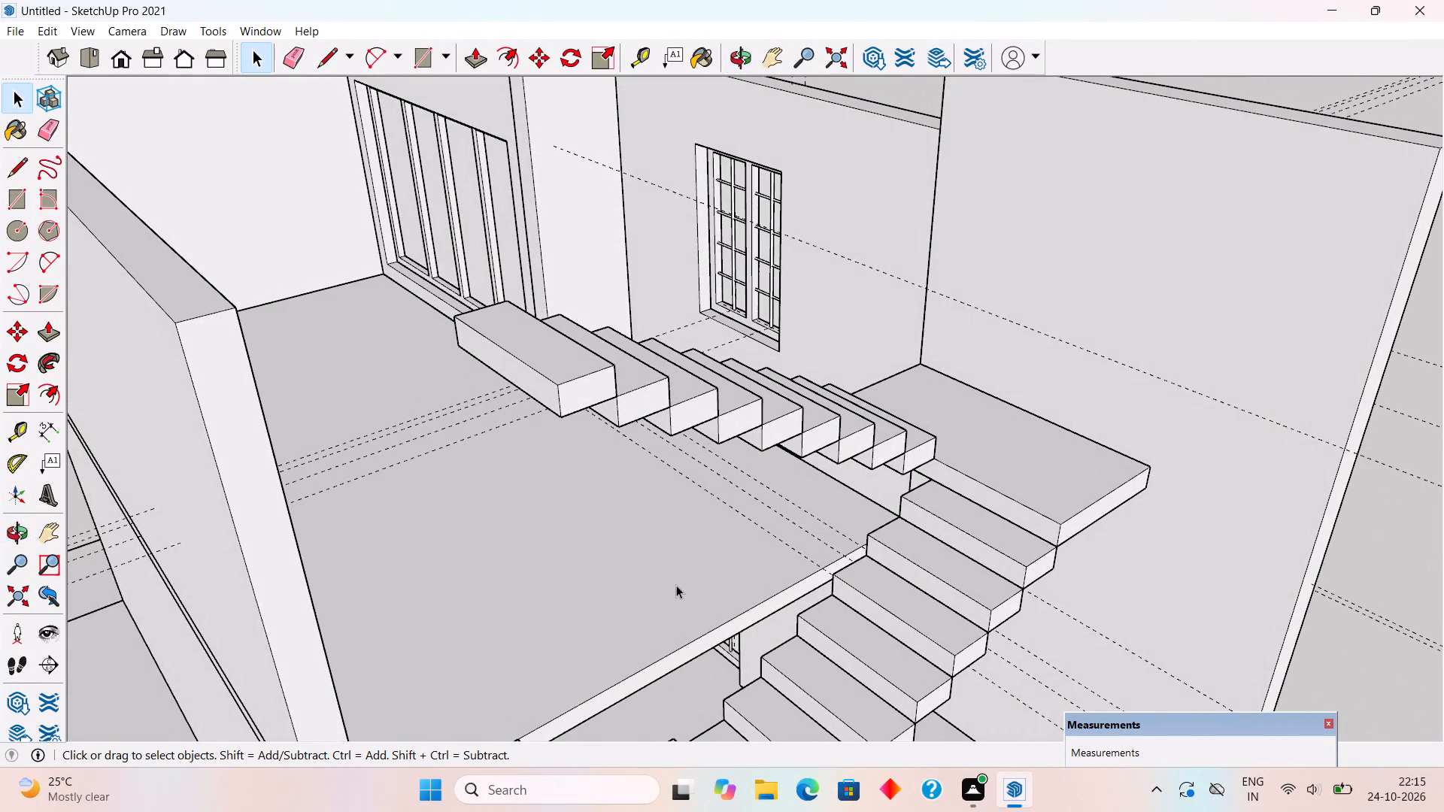
Place guides on the upper floor in line with the stair landing's edge and 9" in from the stairwell-side floor edge.
scroll(730, 544, "down", 3)
middle_click_drag(717, 545, 731, 586)
scroll(762, 647, "up", 2)
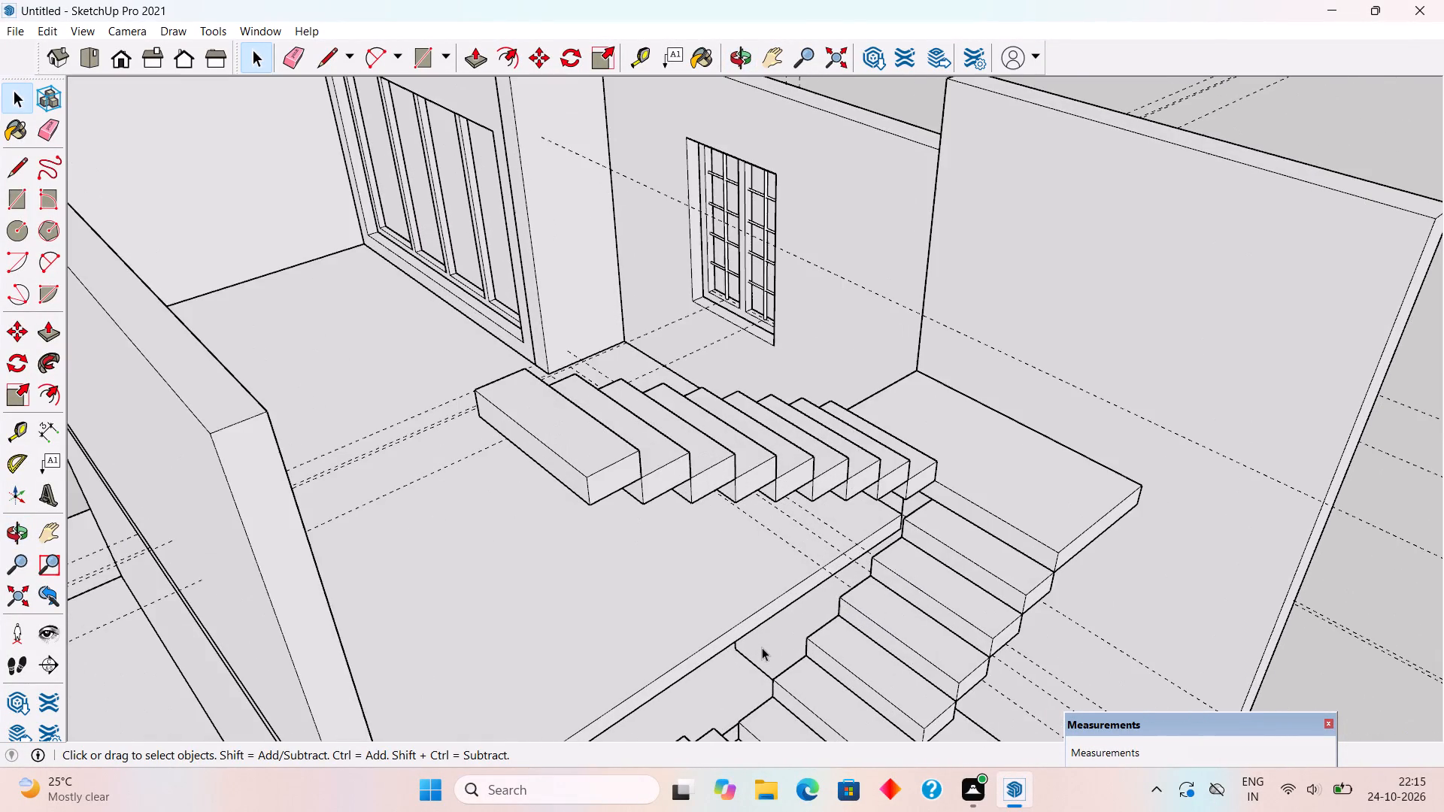
scroll(709, 598, "down", 5)
middle_click_drag(523, 566, 843, 563)
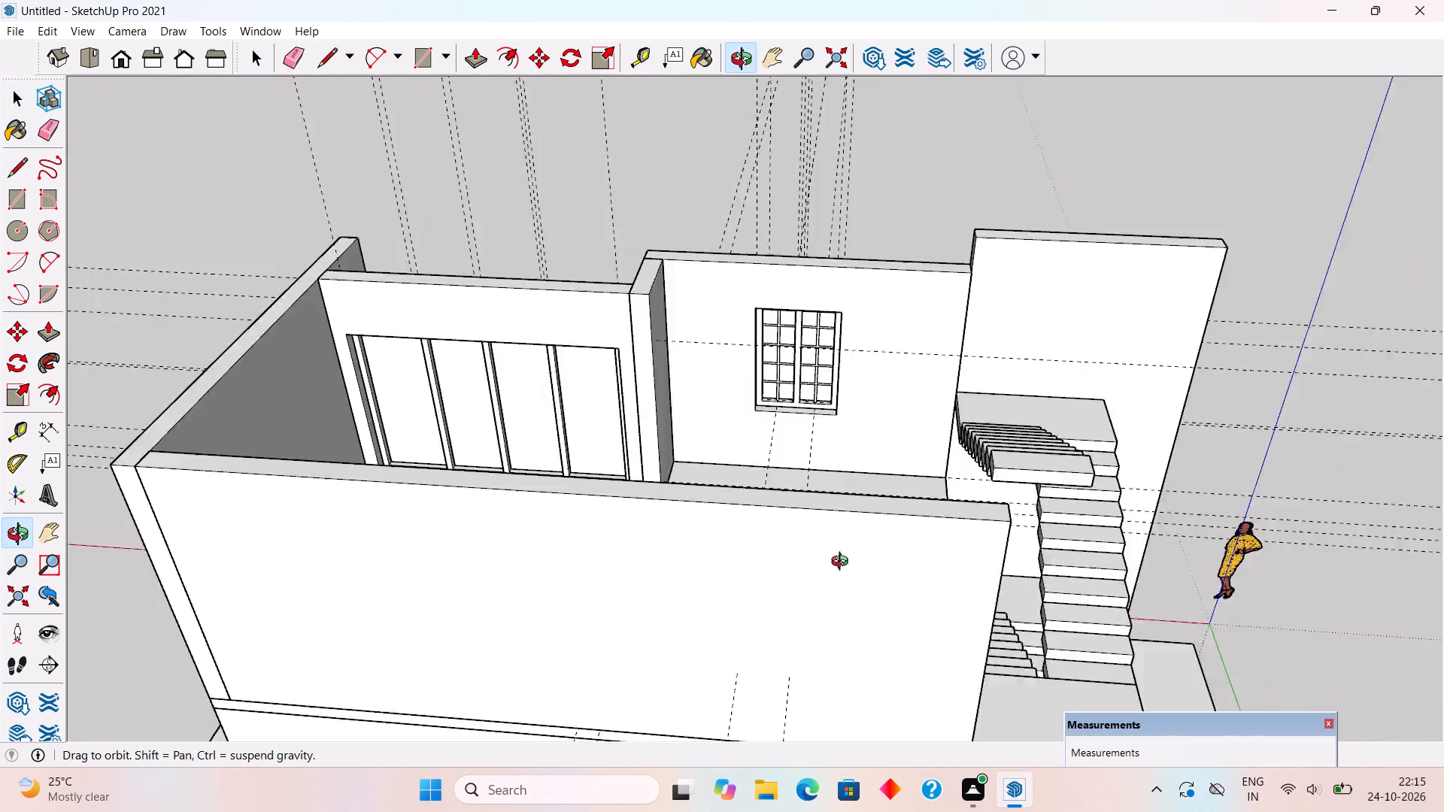
middle_click_drag(843, 563, 1439, 626)
scroll(1111, 371, "up", 9)
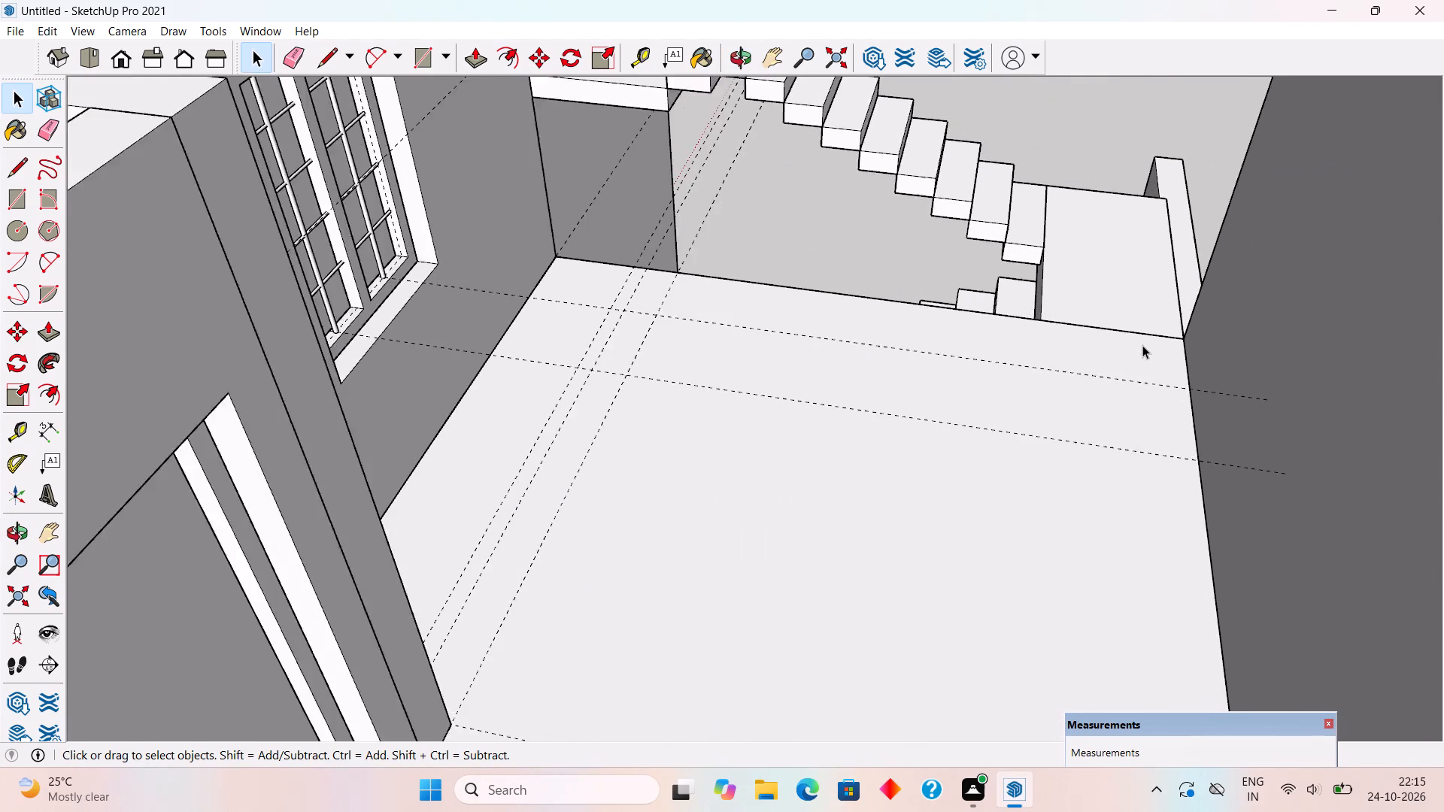
scroll(1142, 345, "up", 1)
key("t")
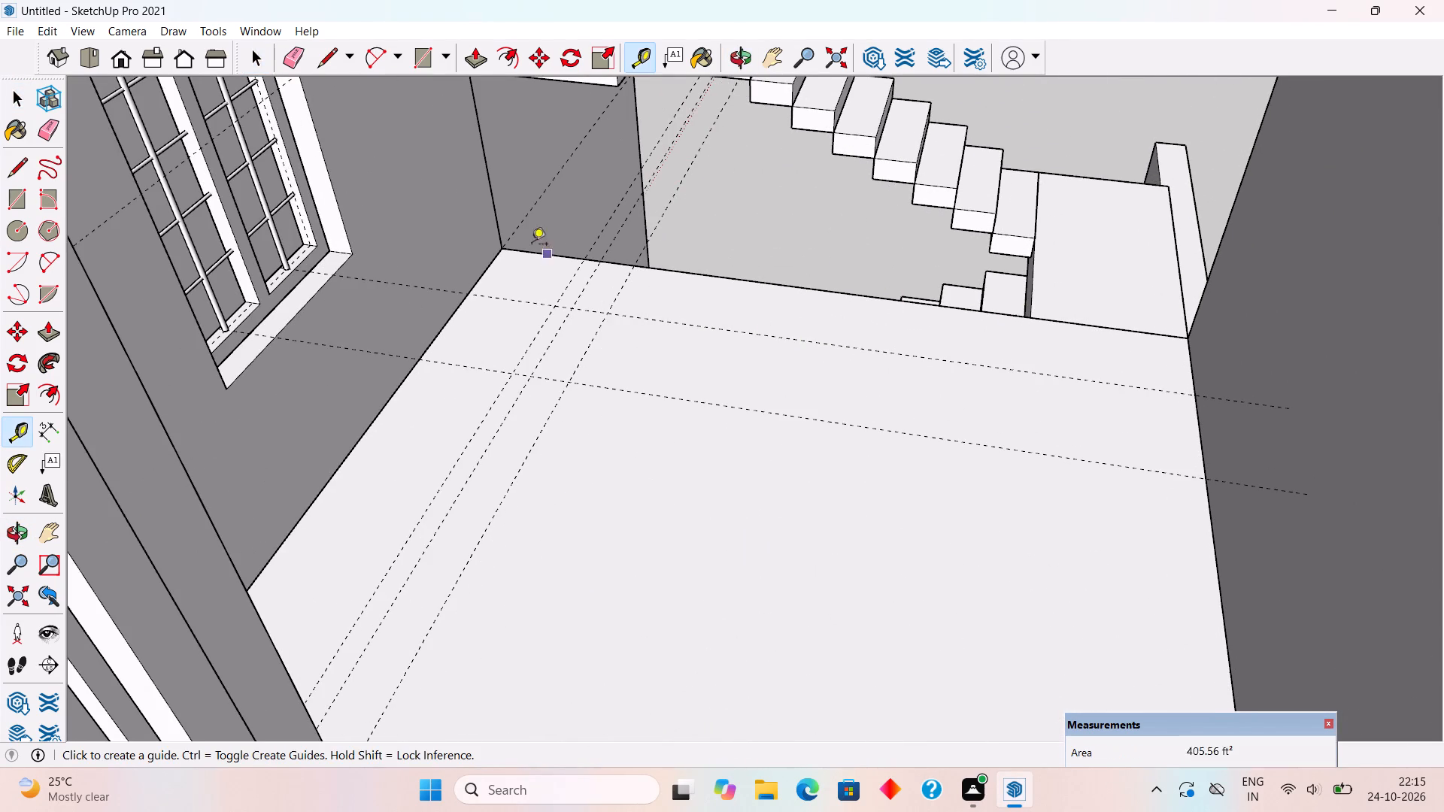
left_click(484, 265)
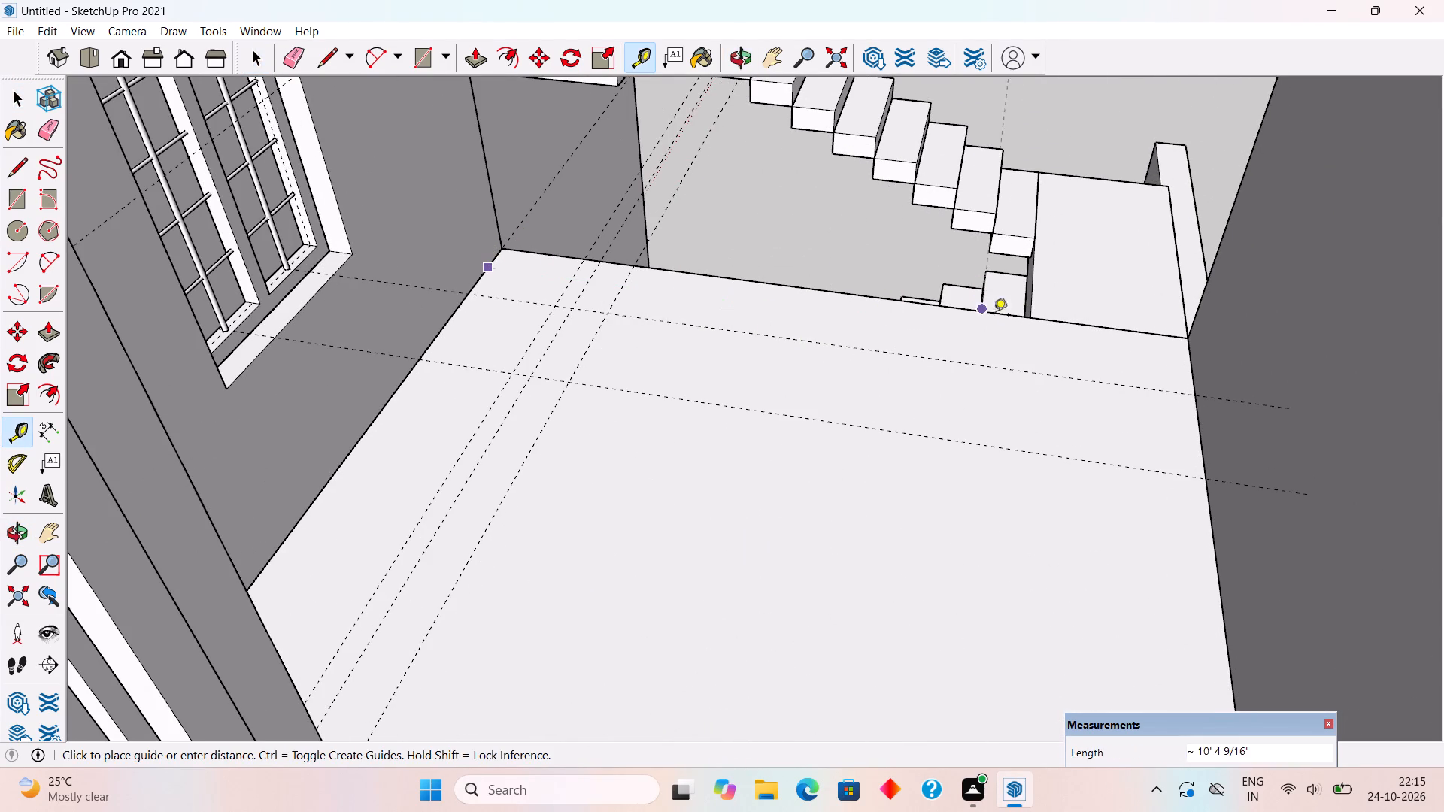
left_click(1033, 316)
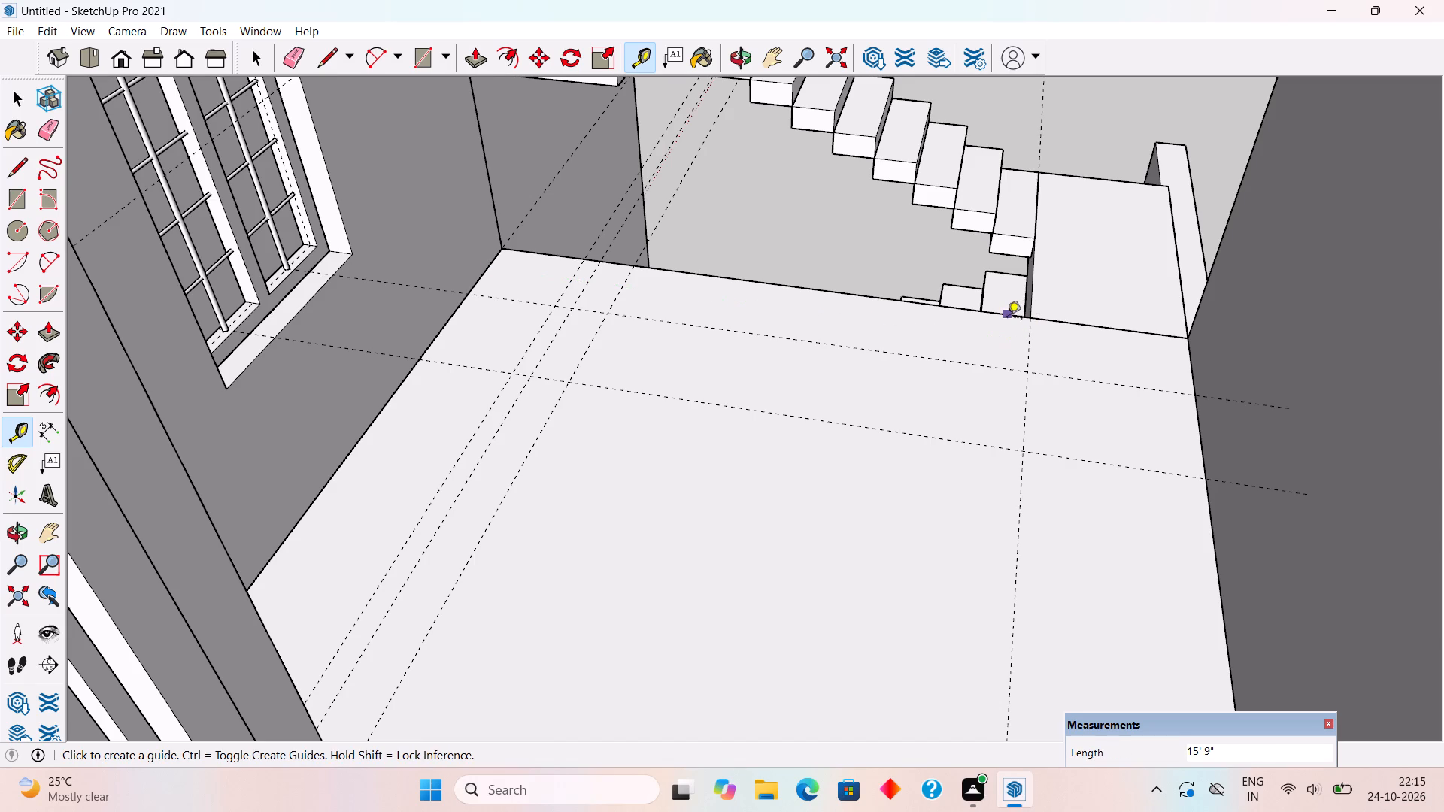
left_click(1007, 319)
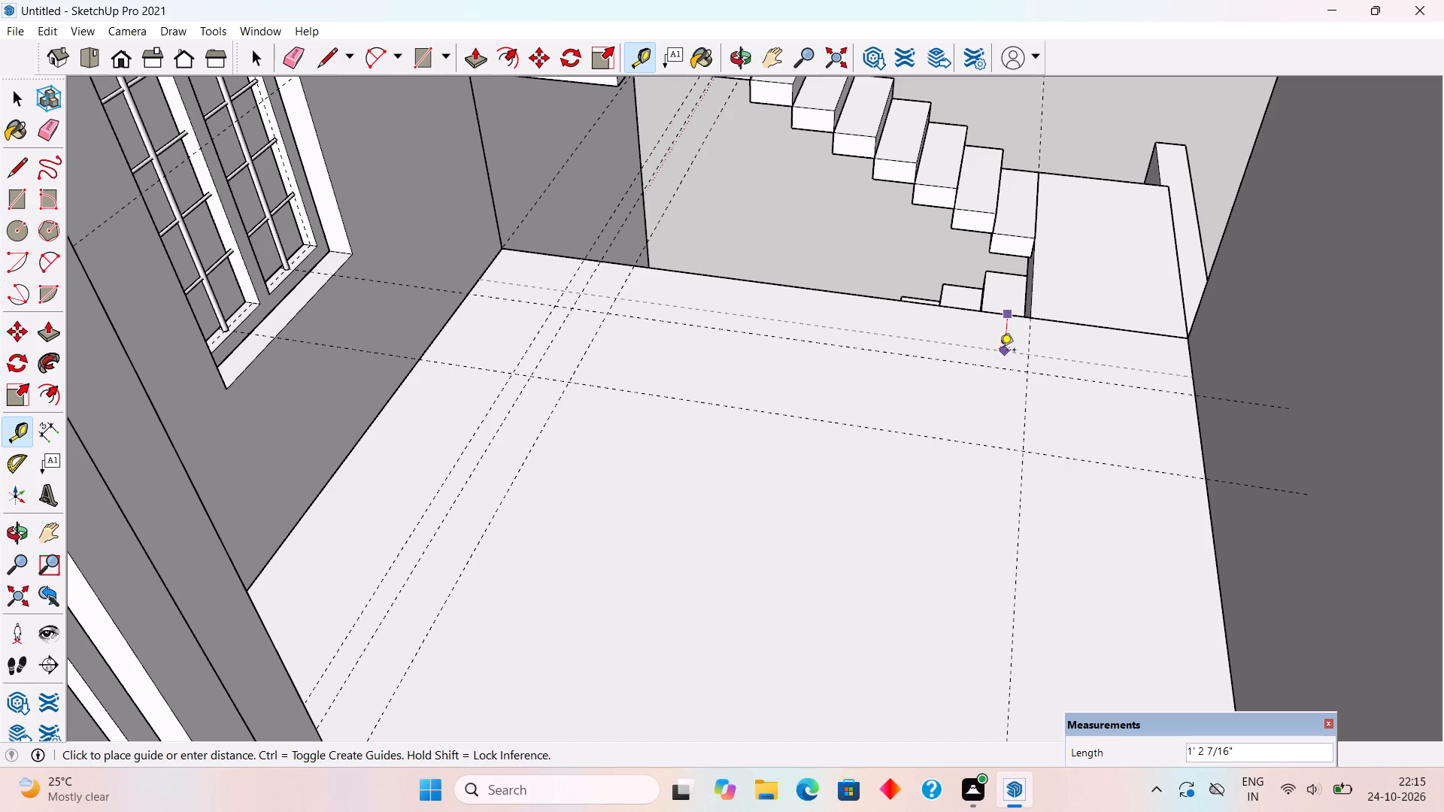
key("9")
key("shift+quotedbl")
key("Return")
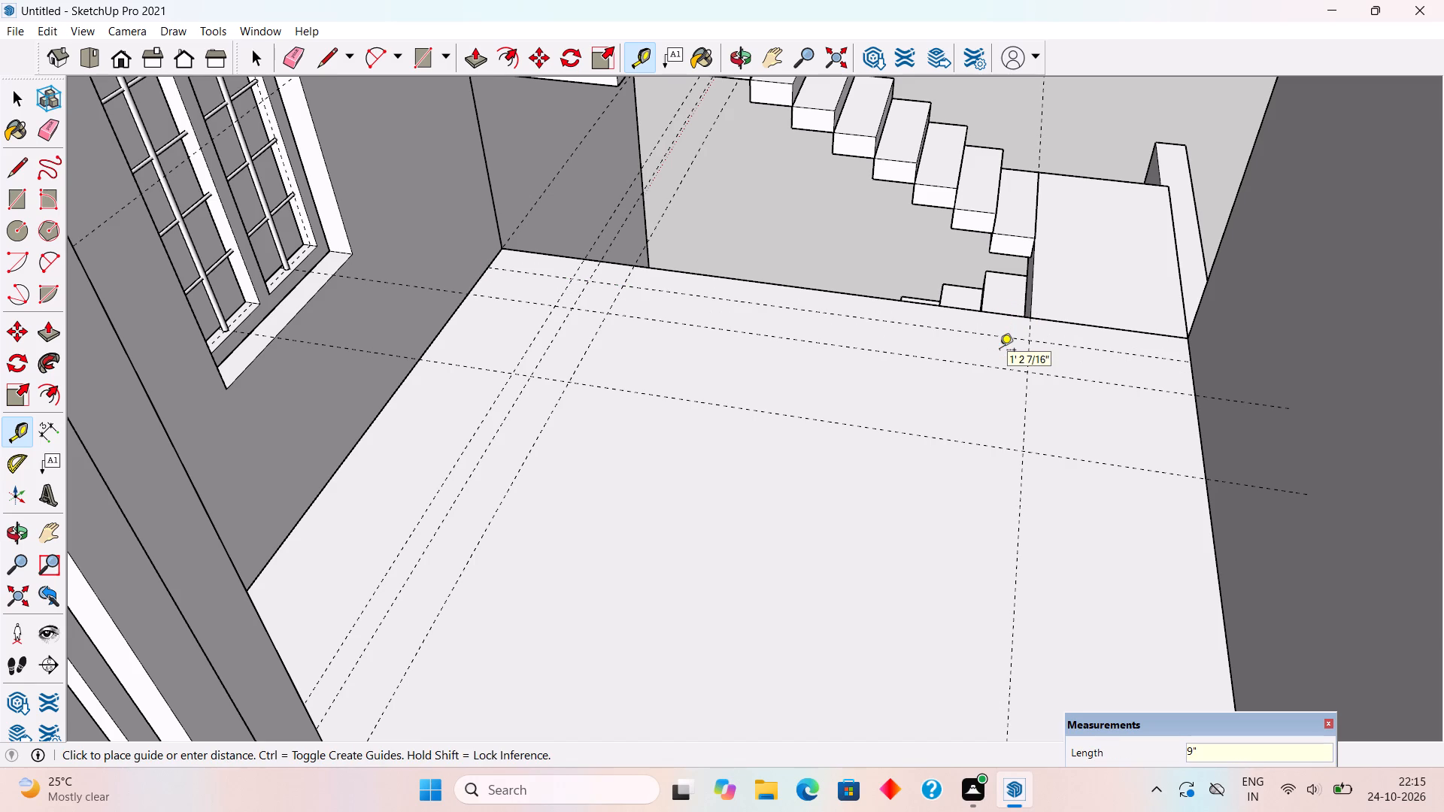
key("space")
Draw a 9" by 11' 3" rectangle along the upper floor's stairwell edge and extrude it 10' into a wall.
key("r")
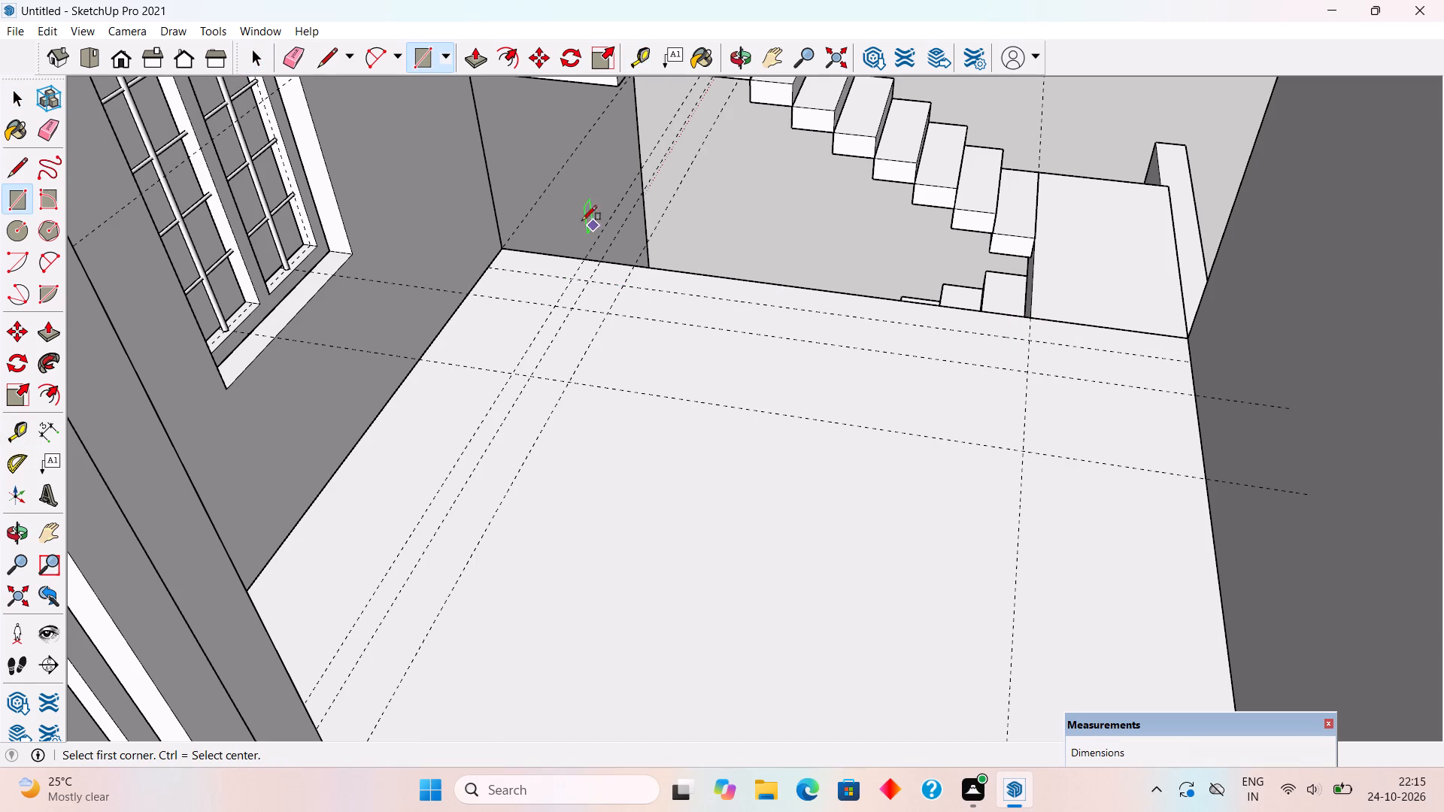
left_click(502, 244)
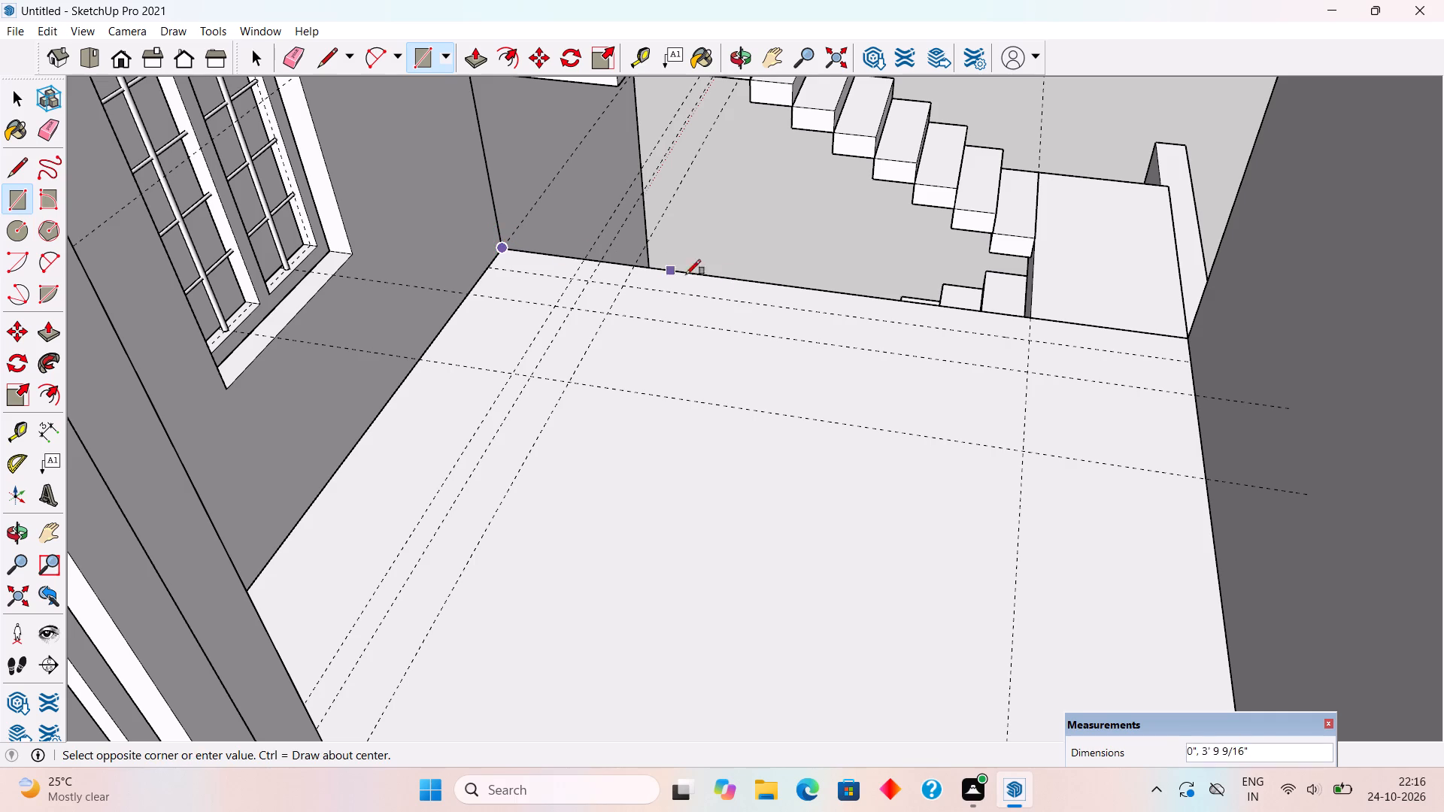
left_click(1027, 344)
key("p")
left_click(1024, 335)
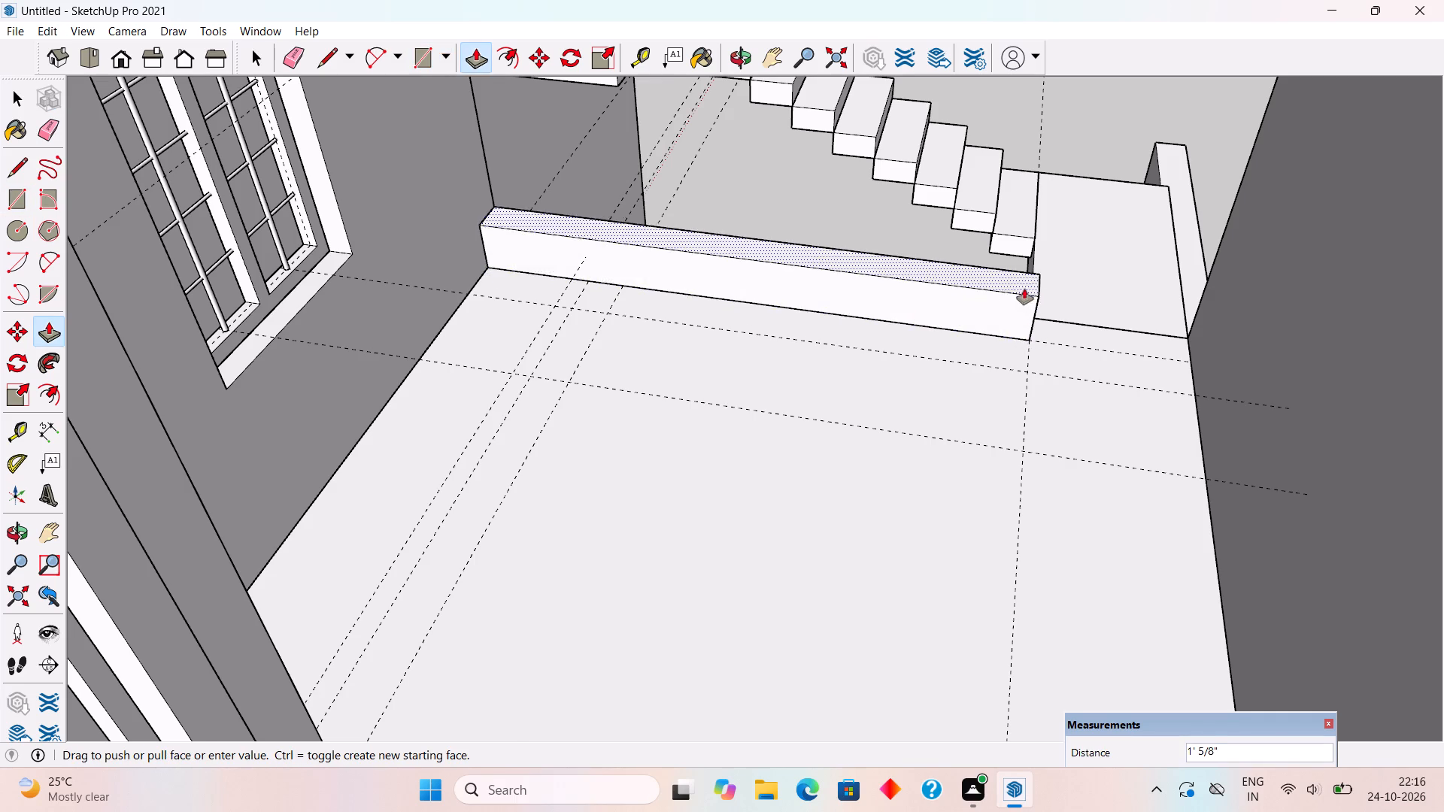
scroll(1024, 289, "down", 9)
left_click(1185, 230)
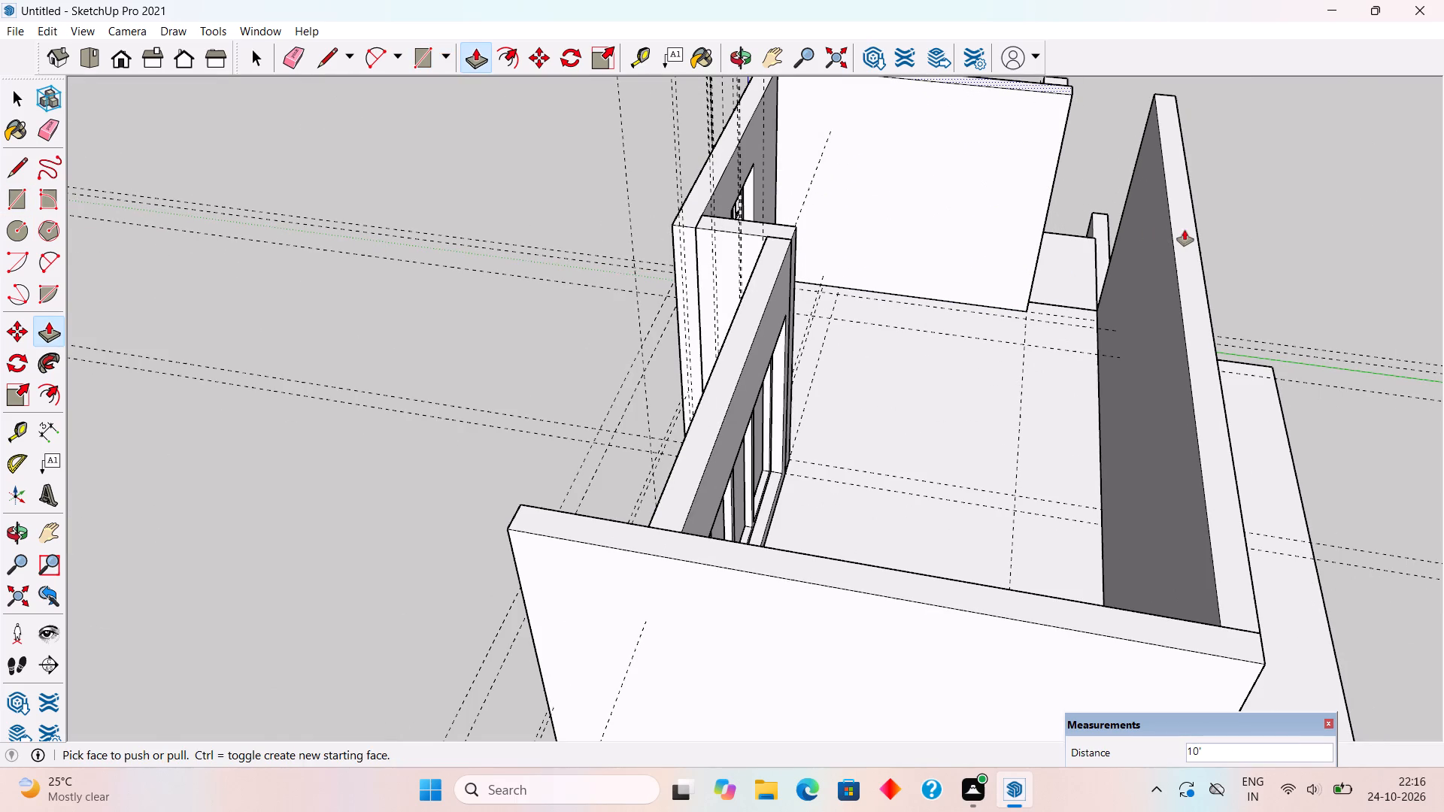
Make the new stairwell wall on the upper floor its own group.
key("space")
triple_click(927, 171)
right_click(927, 171)
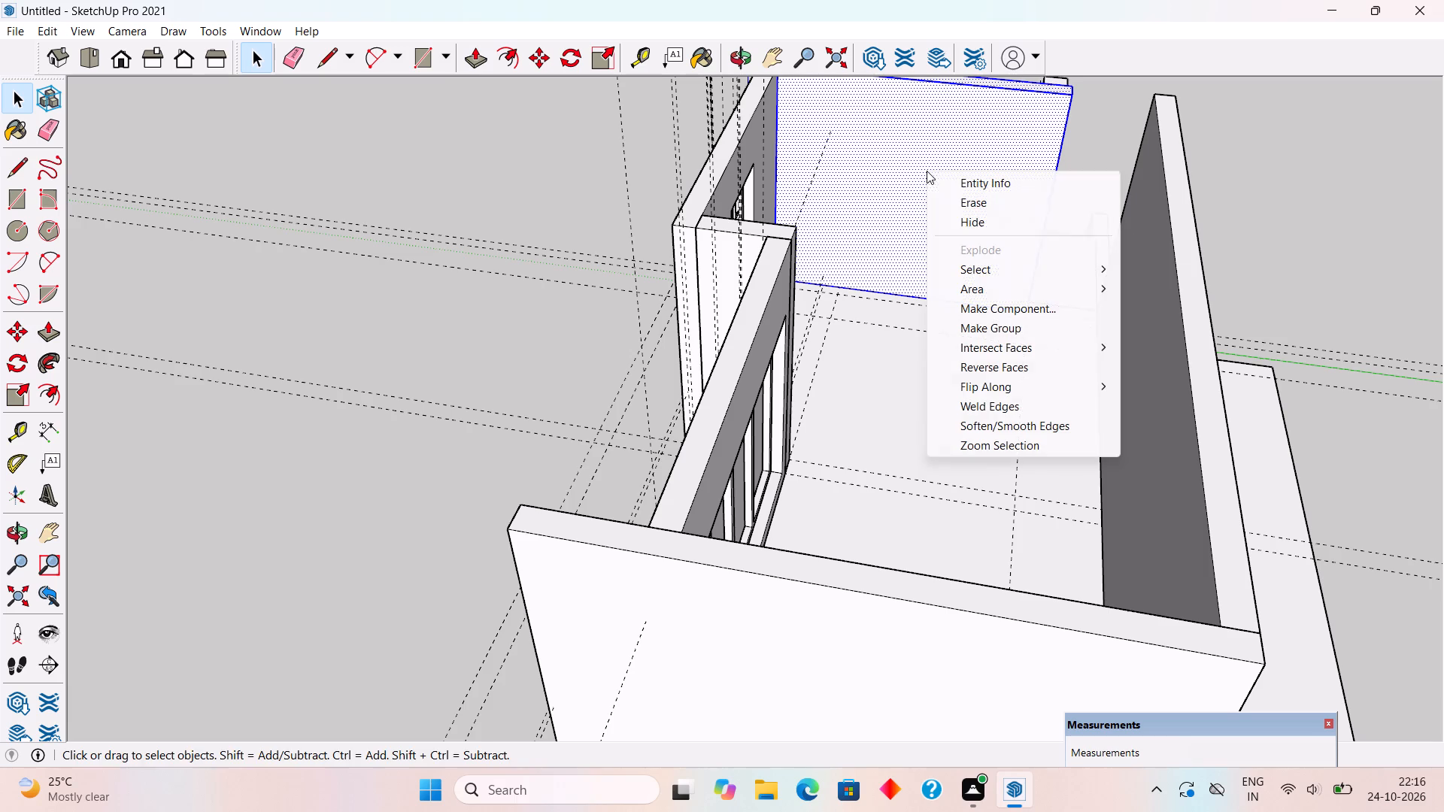
left_click(997, 323)
scroll(1002, 319, "down", 5)
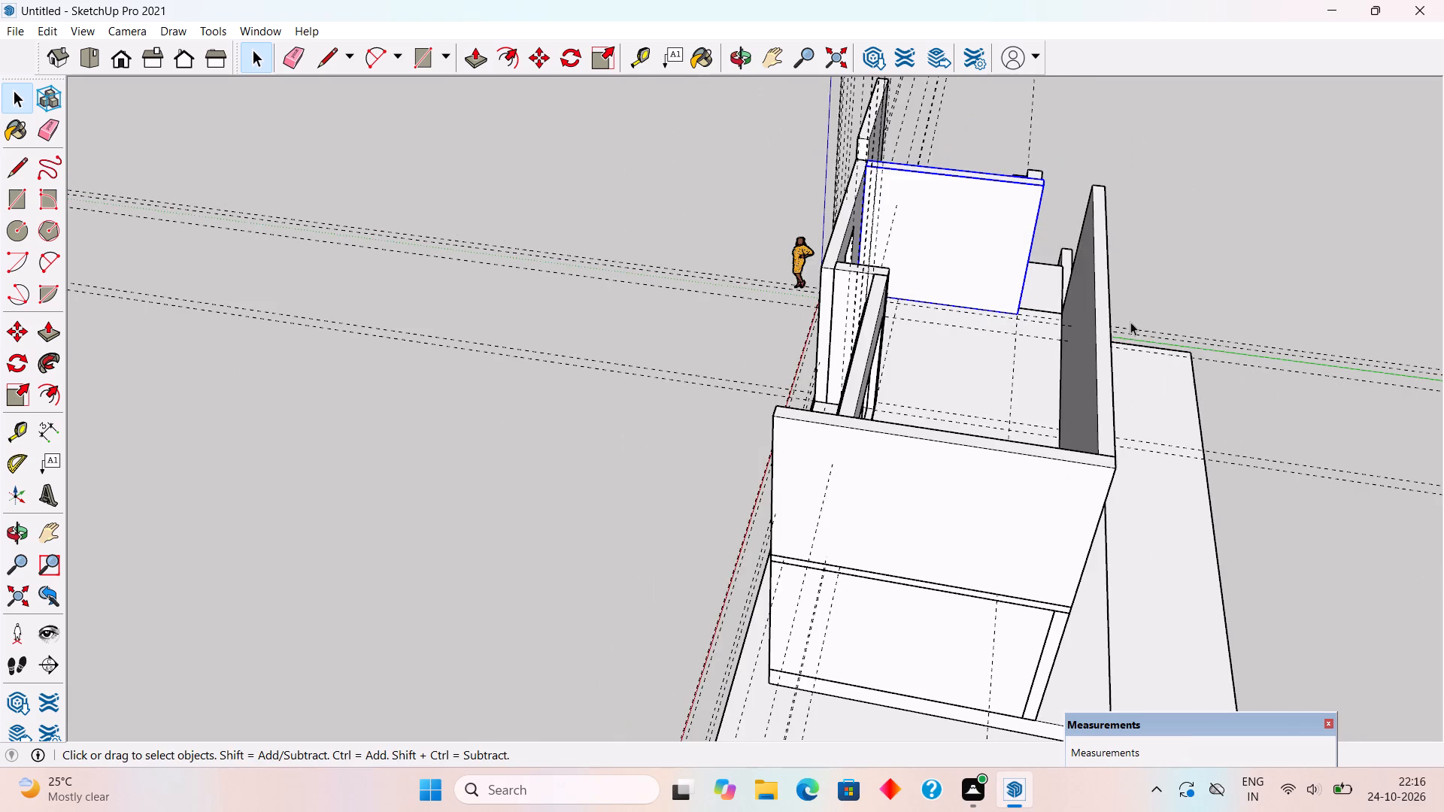
middle_click_drag(1108, 319, 572, 226)
left_click(453, 154)
Open the ground-floor side wall's group and push its open-side end face back about 2'.
middle_click_drag(869, 379, 536, 386)
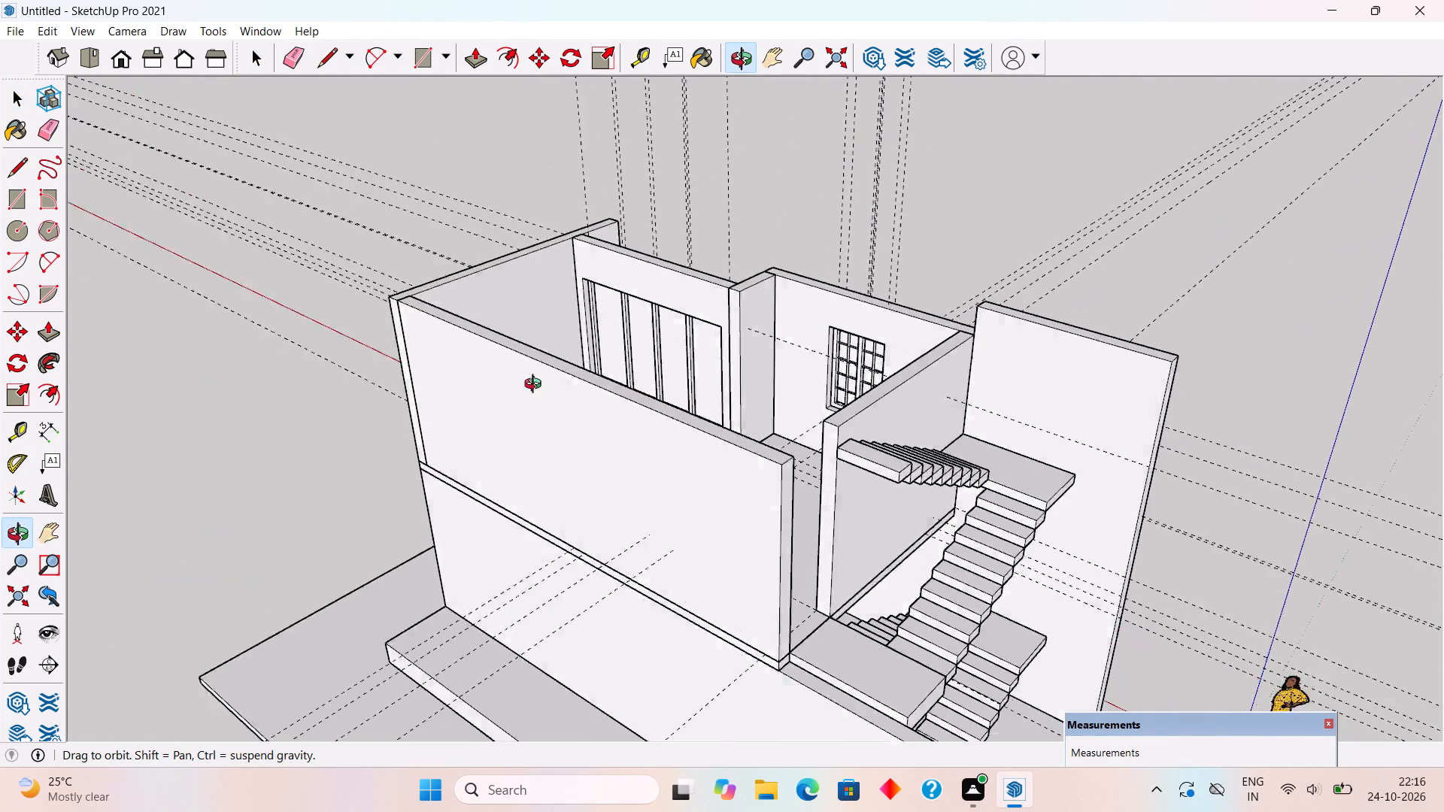
middle_click_drag(536, 386, 337, 363)
middle_click_drag(724, 501, 605, 507)
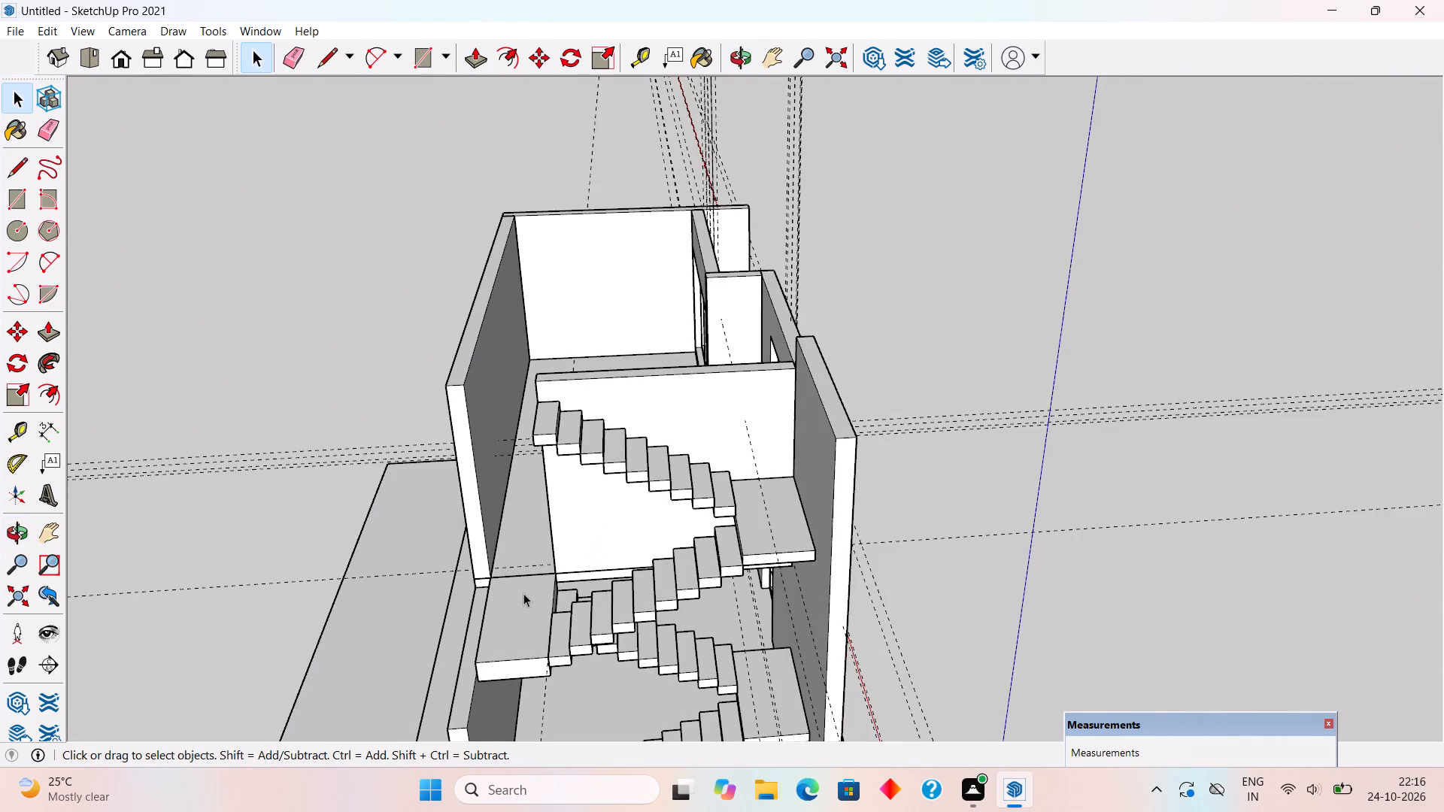
scroll(523, 593, "up", 4)
middle_click_drag(484, 573, 338, 587)
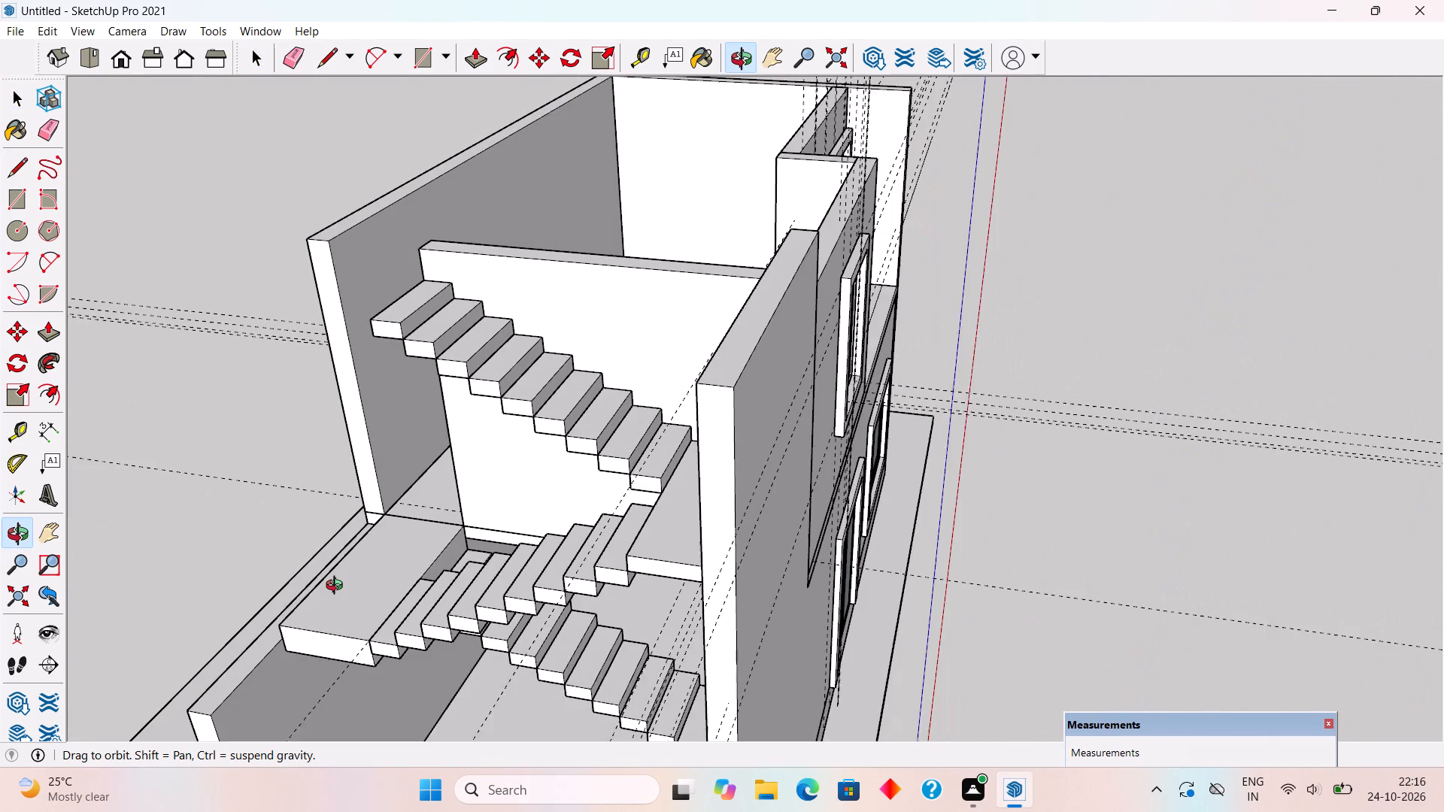
middle_click_drag(338, 587, 423, 477)
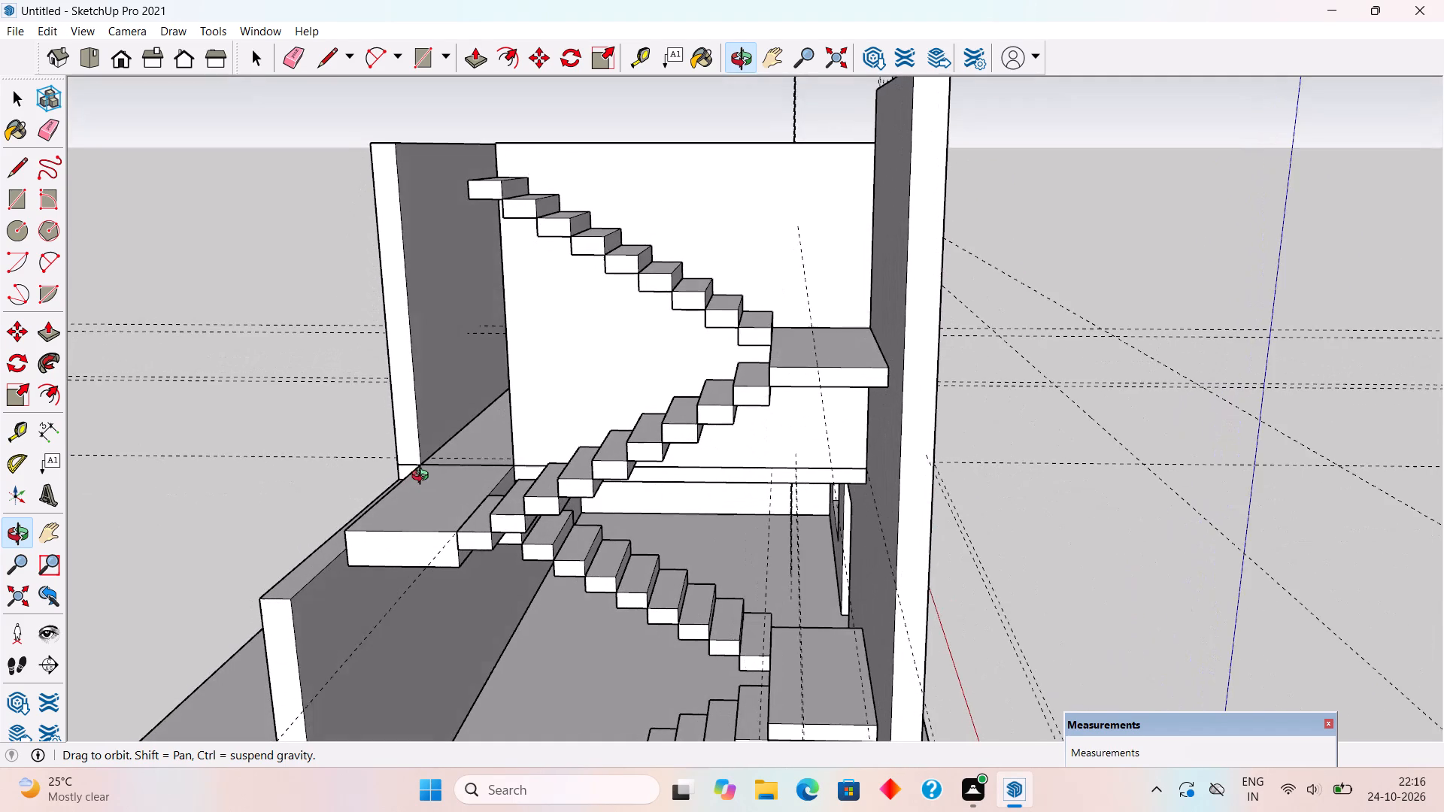
middle_click_drag(423, 477, 424, 479)
scroll(424, 479, "down", 1)
middle_click_drag(441, 488, 450, 433)
scroll(450, 411, "down", 3)
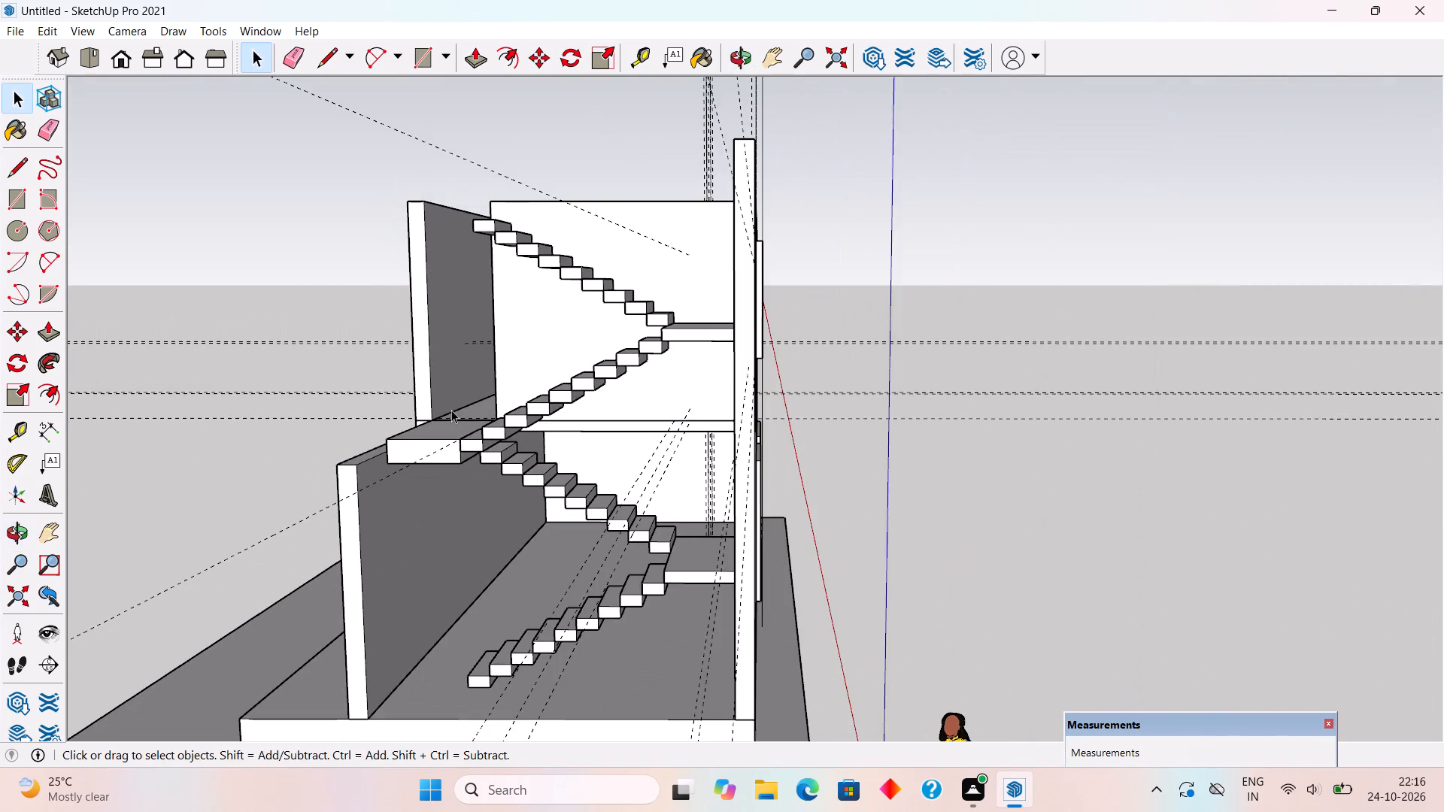
middle_click_drag(531, 480, 775, 483)
triple_click(718, 550)
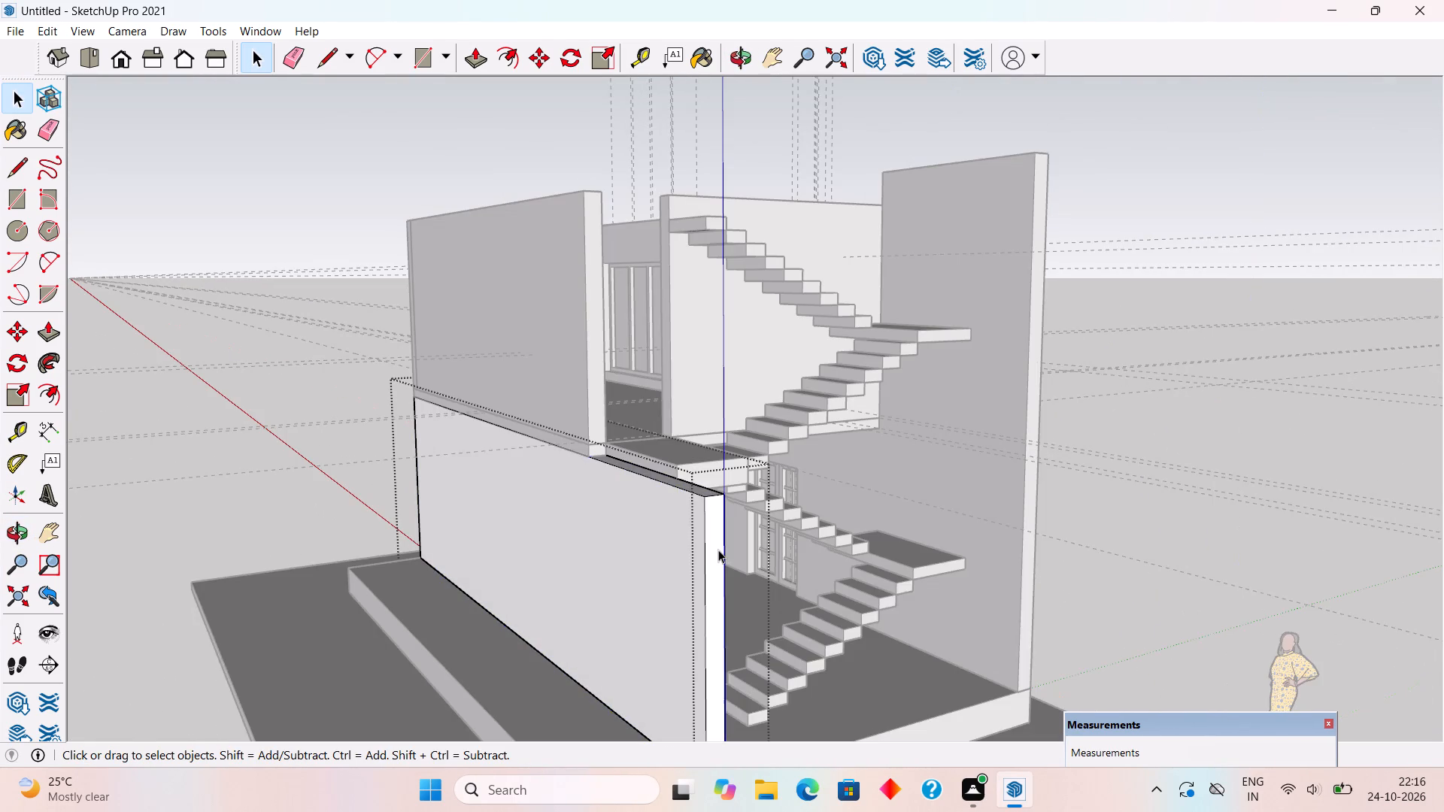
key("p")
left_click(717, 530)
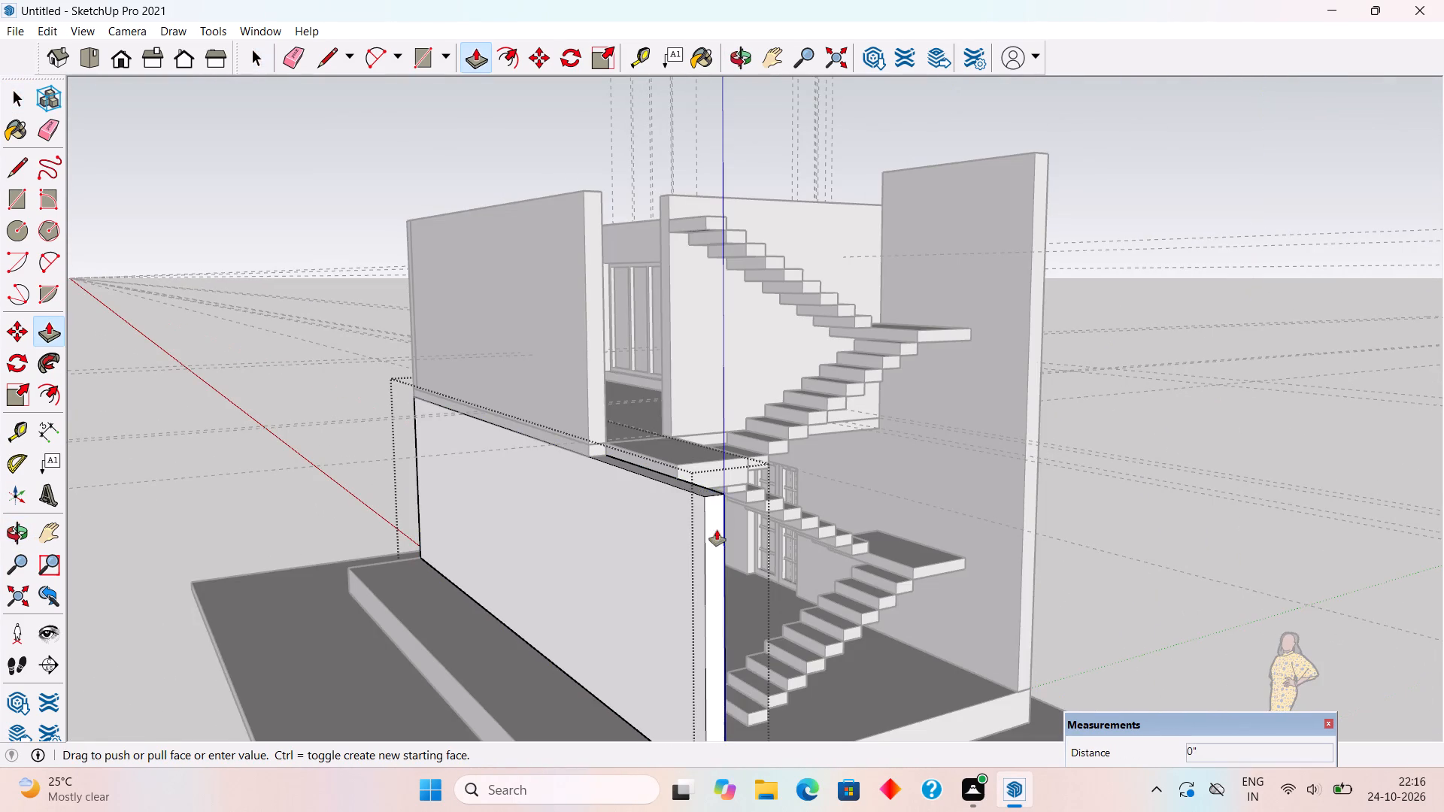
left_click(705, 454)
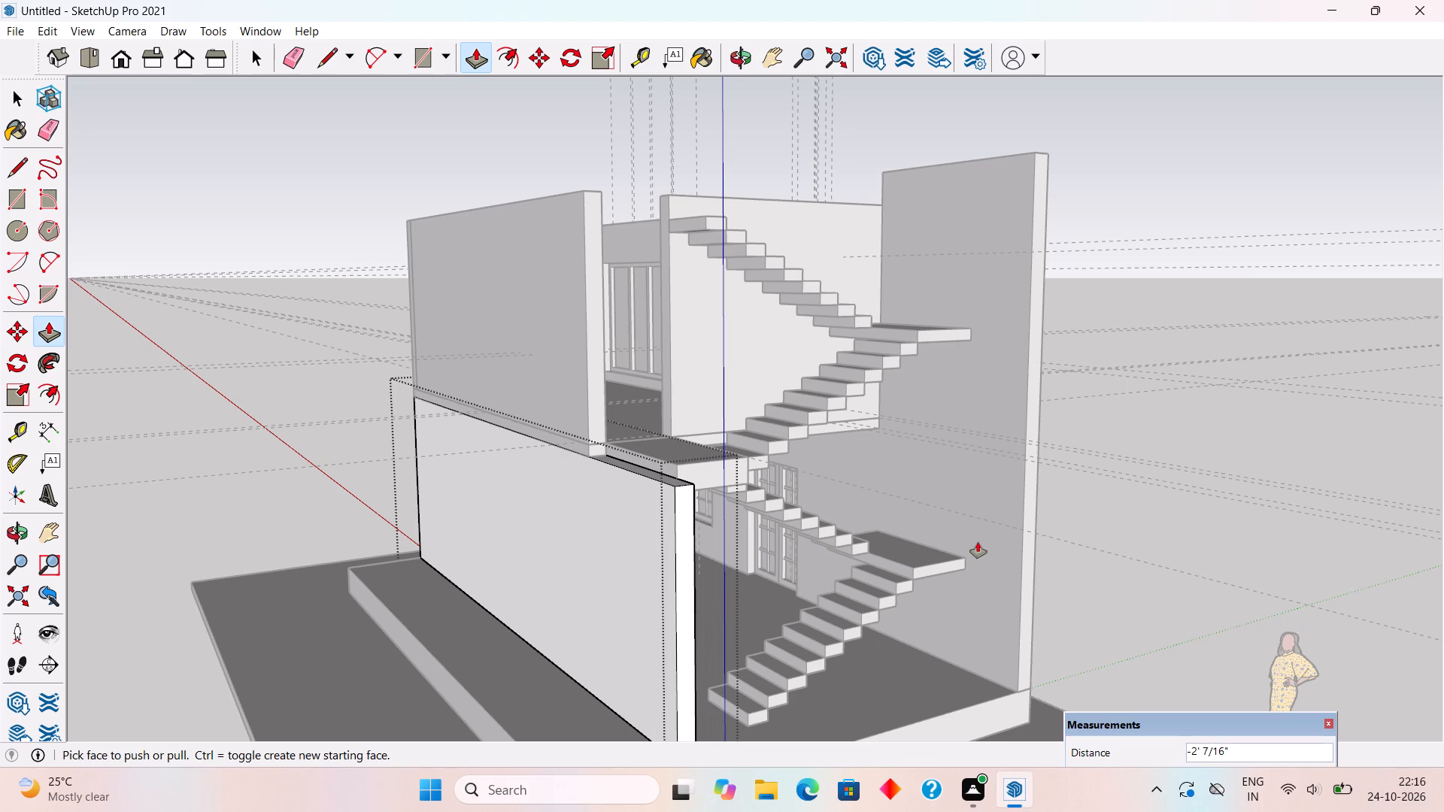
key("space")
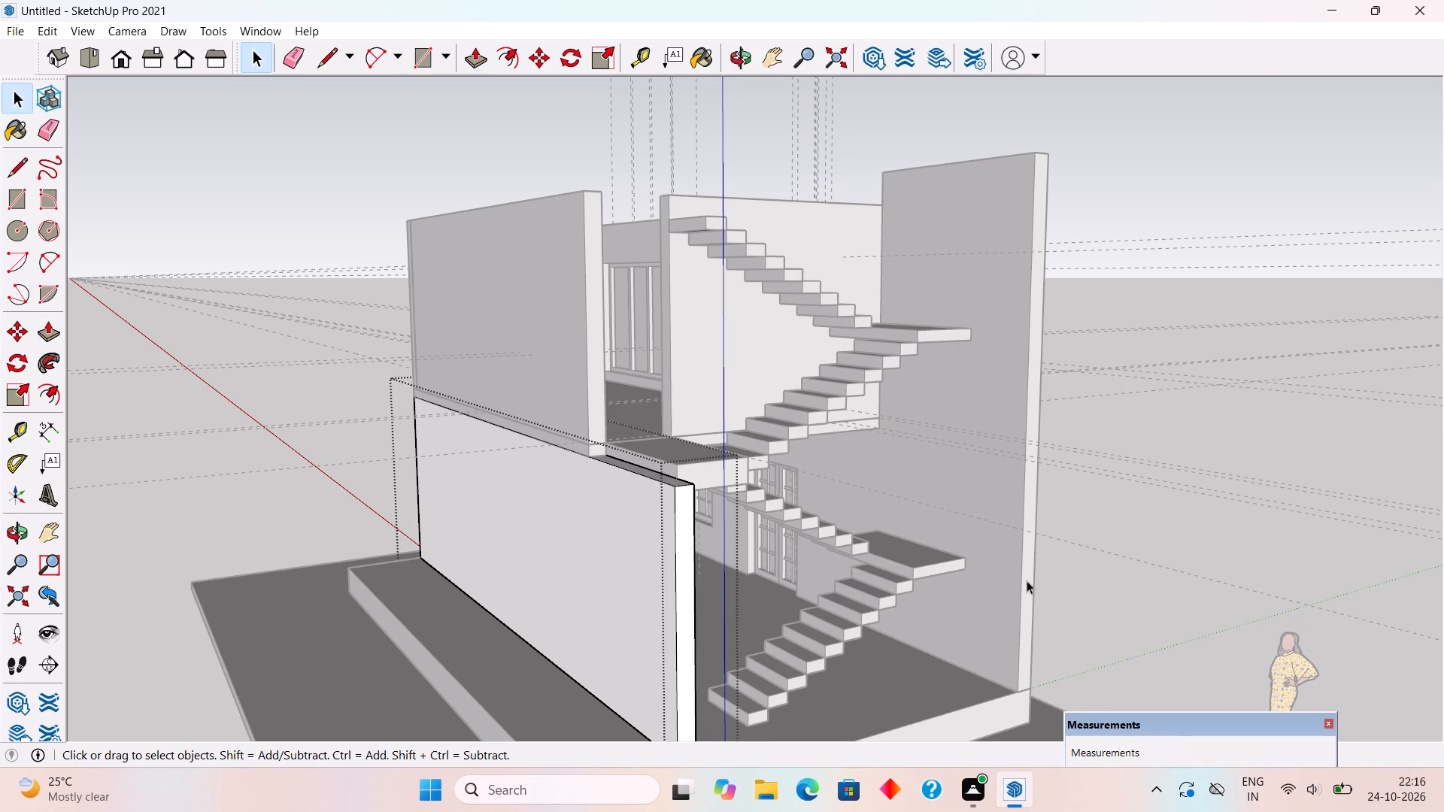
Push the tall stair-side wall's end face back 3' 3" to the landing's edge and extend it out by 9".
triple_click(1027, 580)
key("p")
left_click(1027, 580)
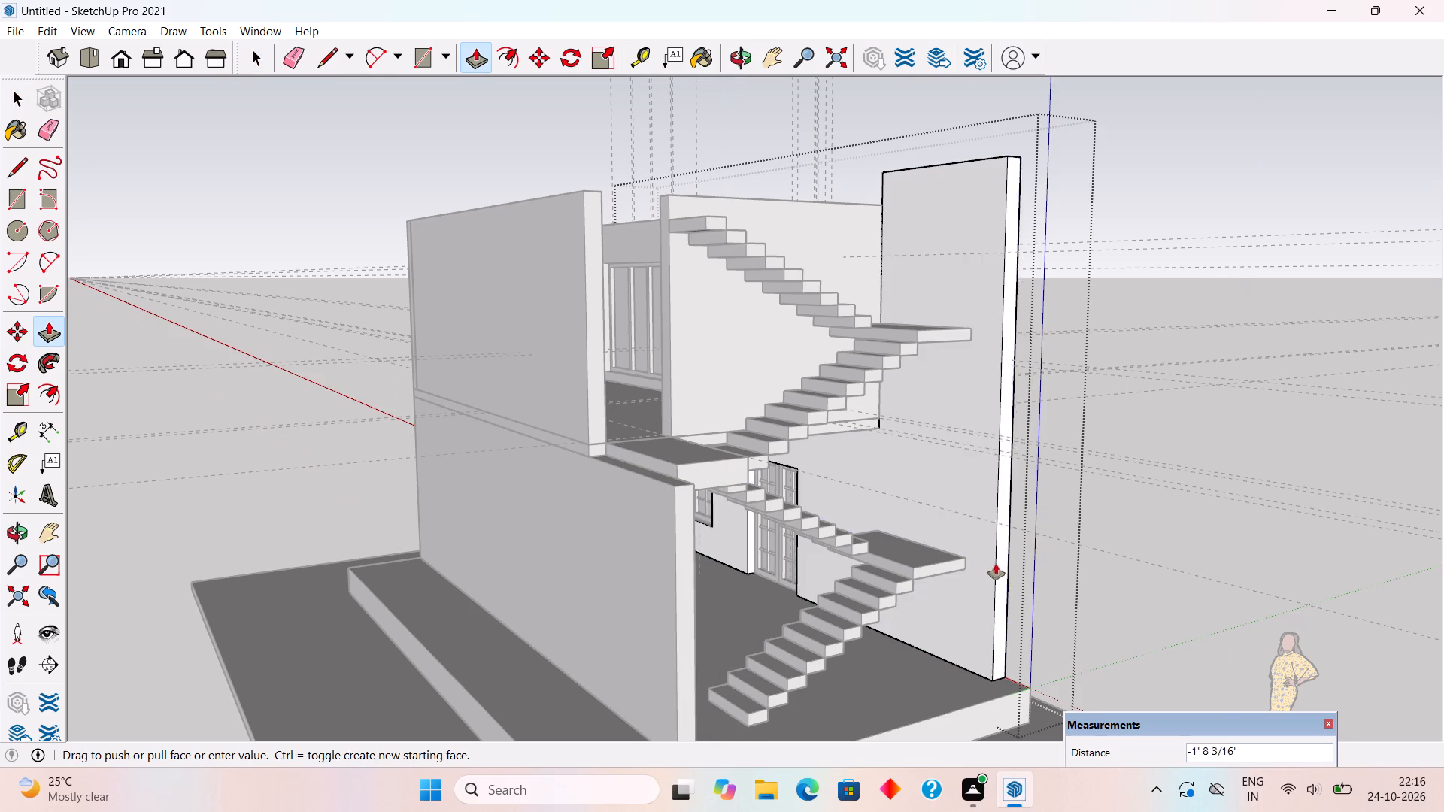
left_click(945, 565)
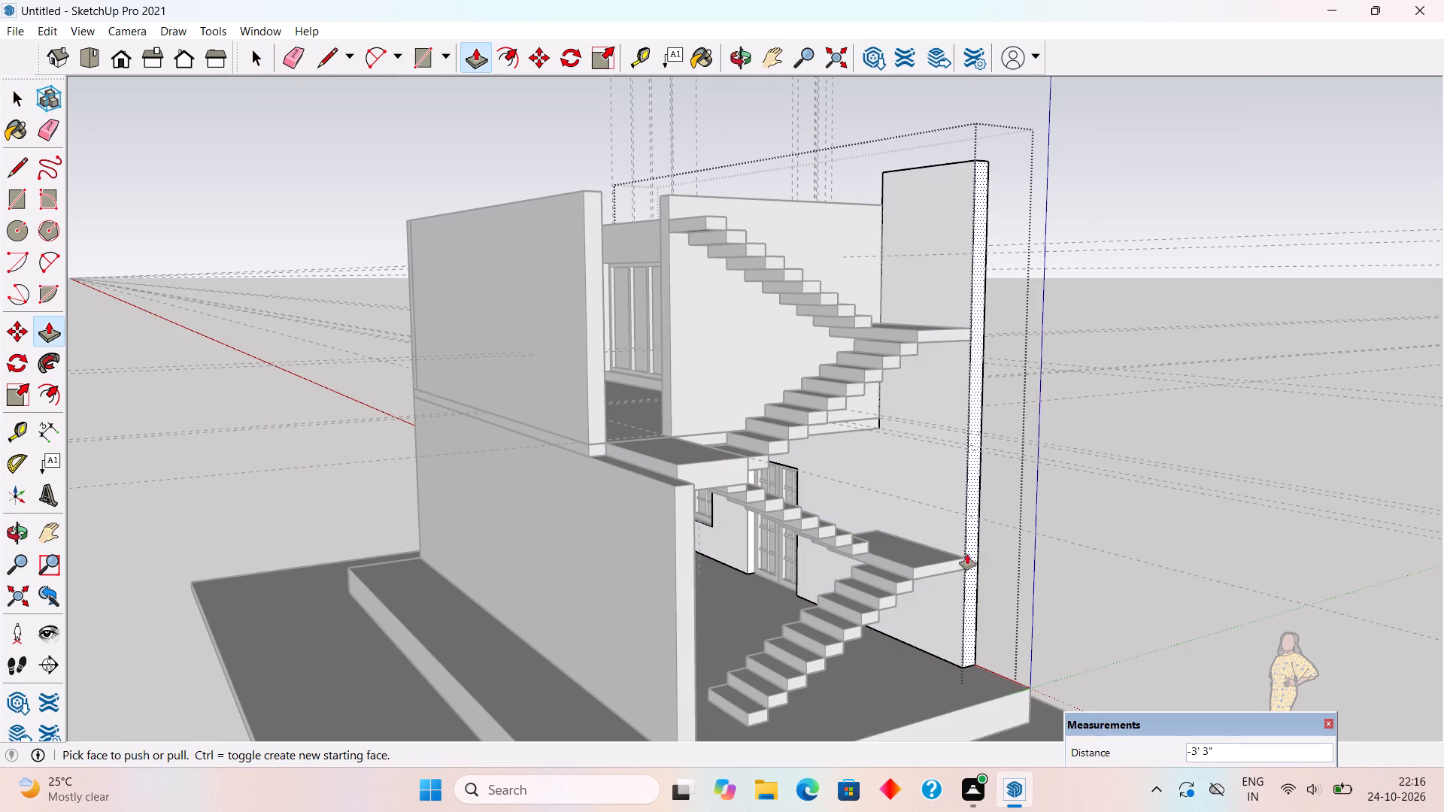
left_click(969, 553)
key("1")
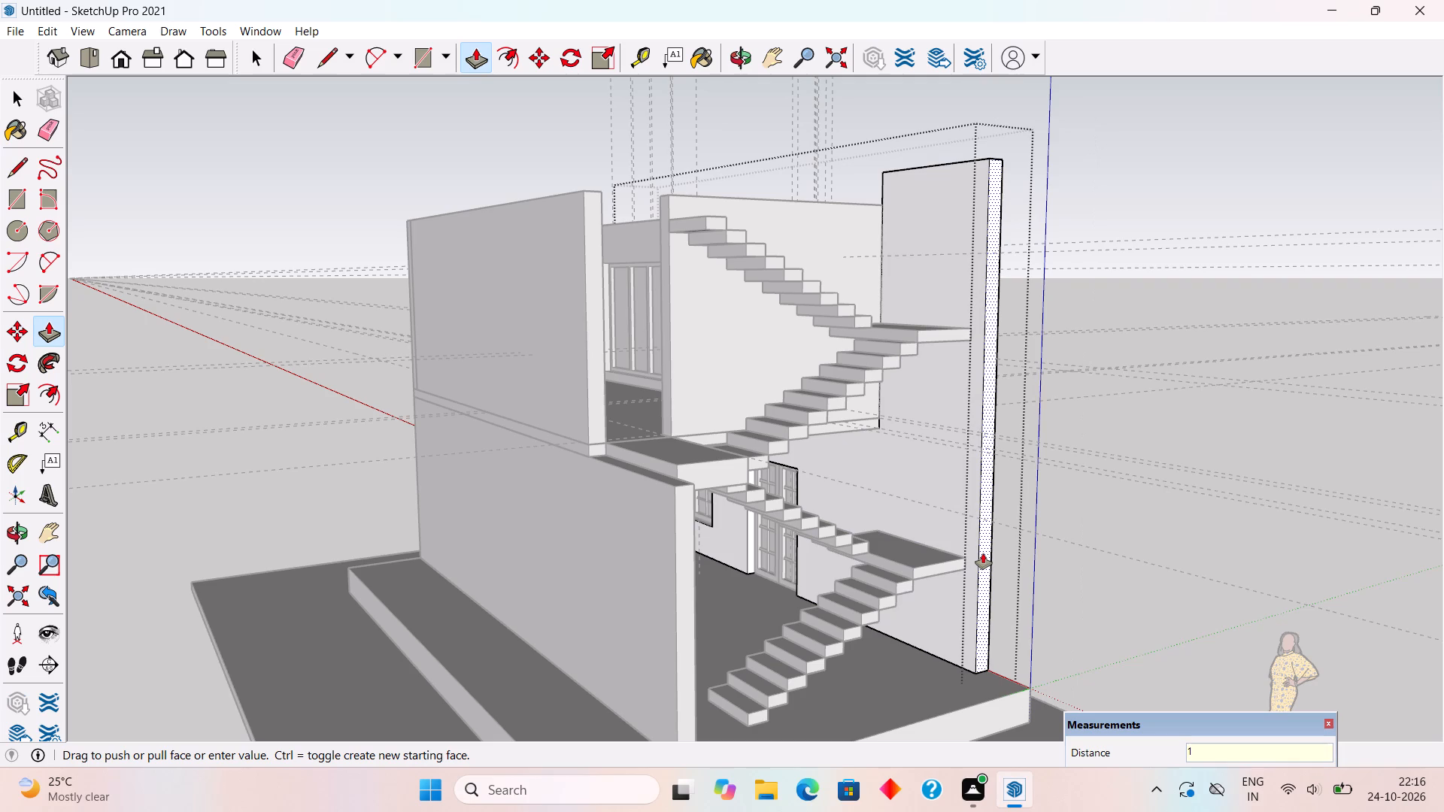
key("BackSpace")
key("9")
key("shift+quotedbl")
key("Return")
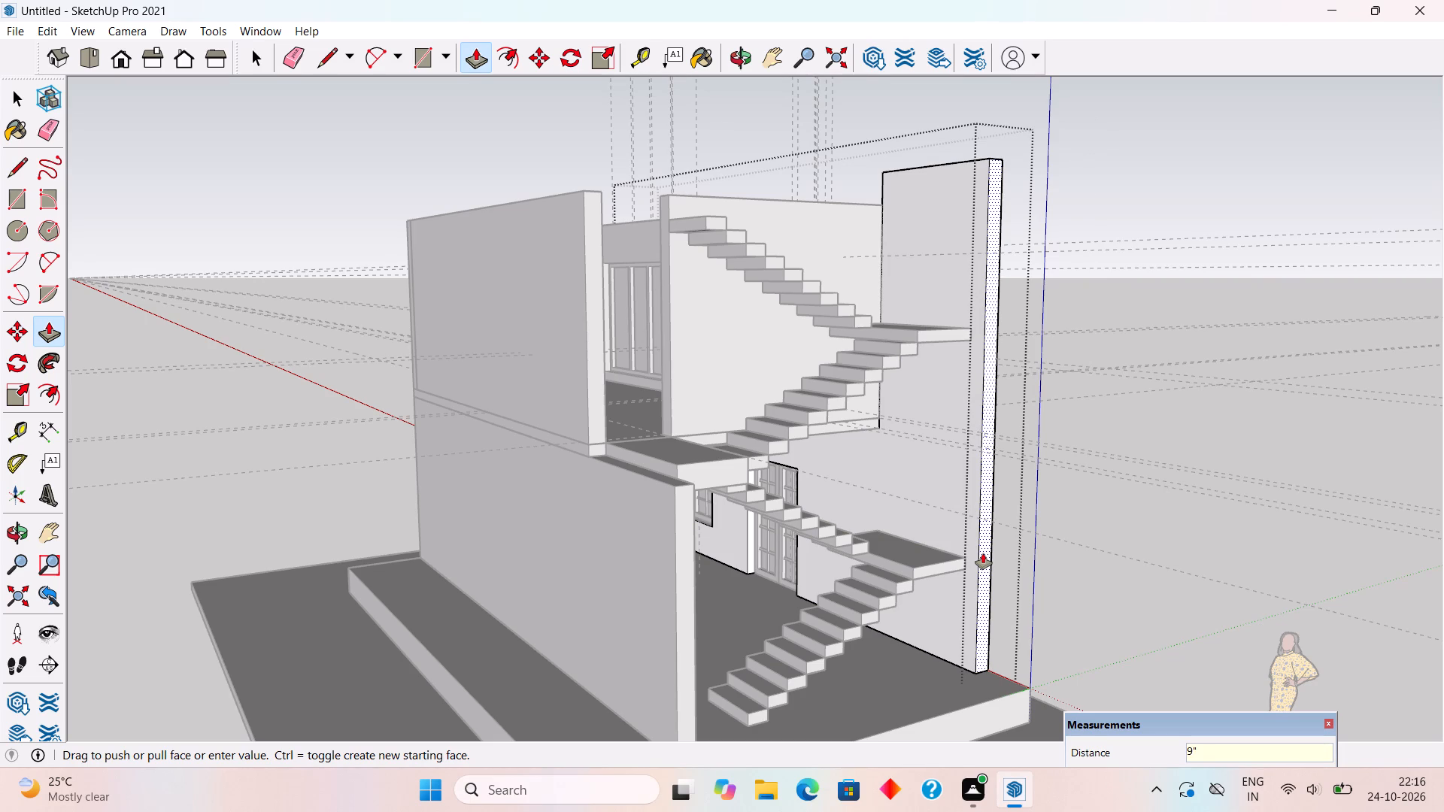
key("space")
left_click(1028, 491)
scroll(990, 439, "down", 6)
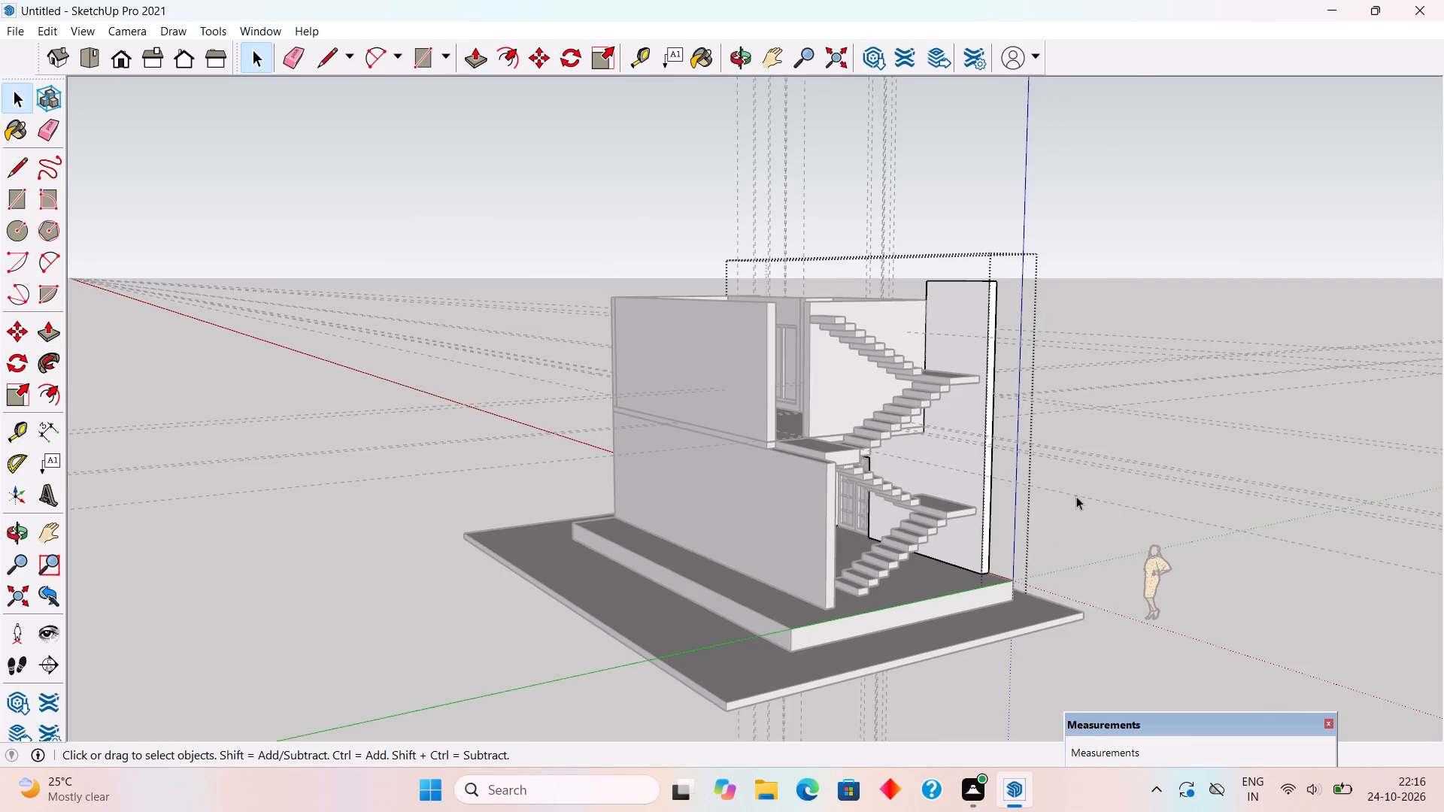
left_click(1076, 496)
Place a guide line along the tall stair-side wall's end at floor level and a parallel guide 9" inward from it.
middle_click_drag(1073, 522, 1052, 620)
scroll(911, 689, "up", 8)
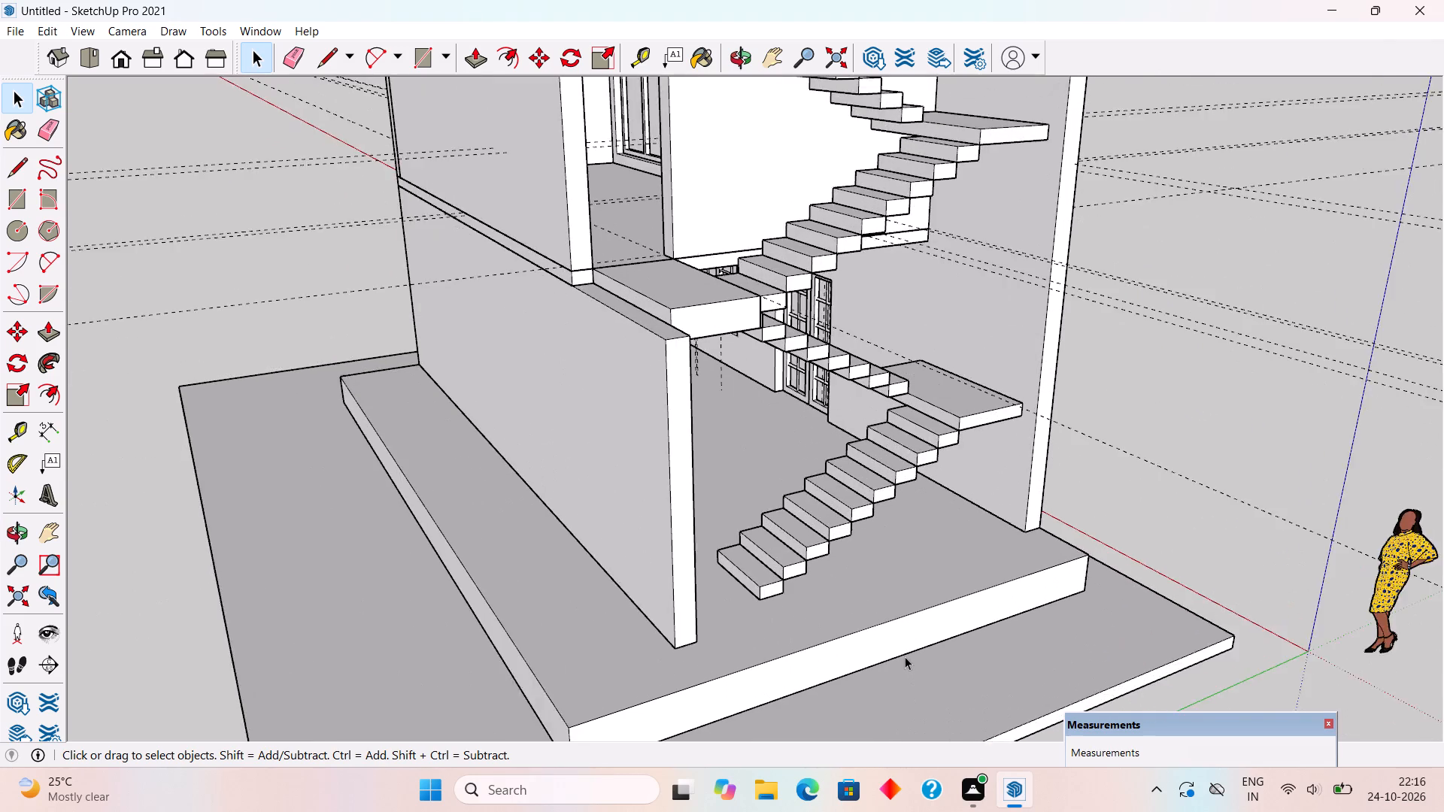
scroll(905, 656, "up", 4)
middle_click_drag(905, 656, 765, 701)
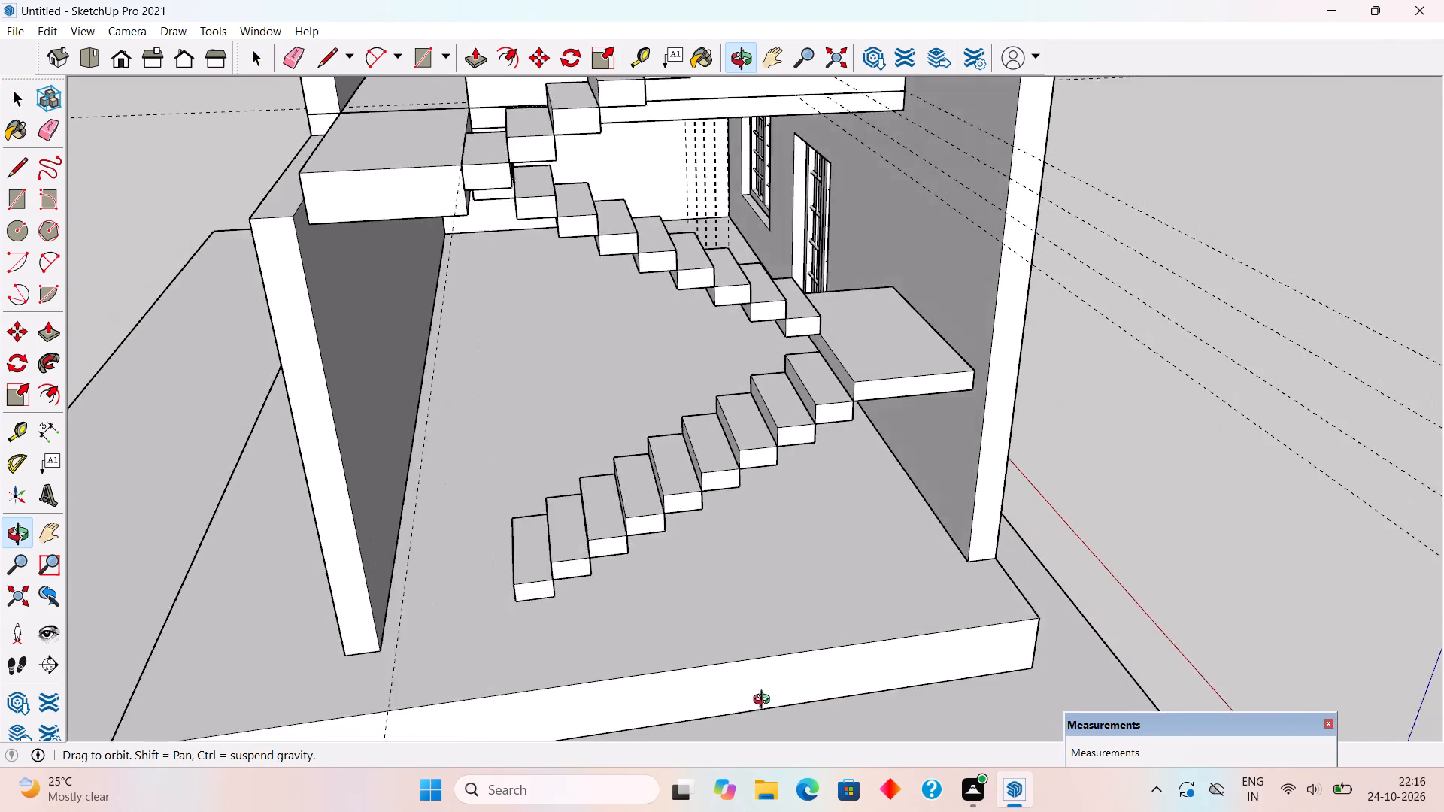
middle_click_drag(765, 701, 728, 724)
key("t")
scroll(886, 598, "up", 5)
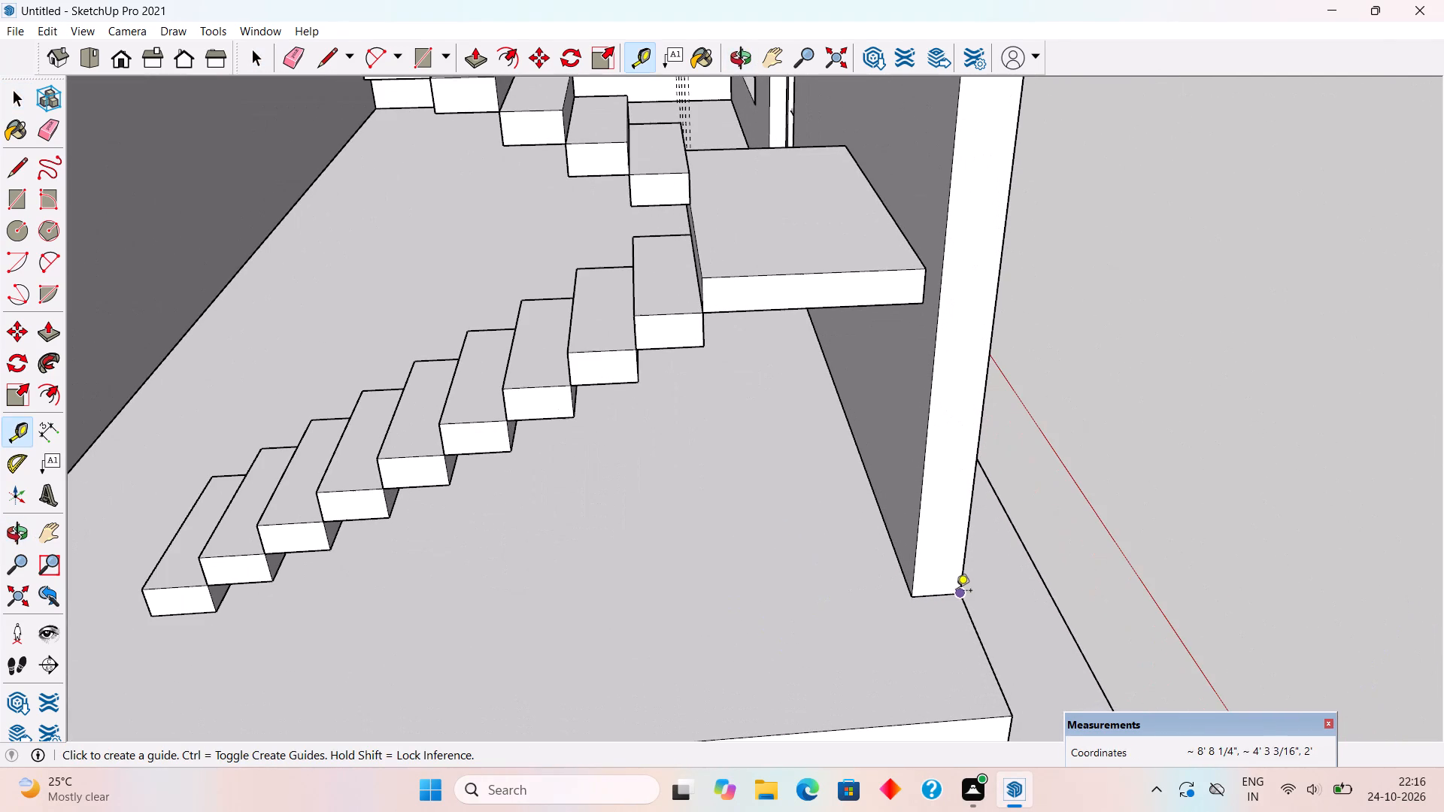
double_click(935, 593)
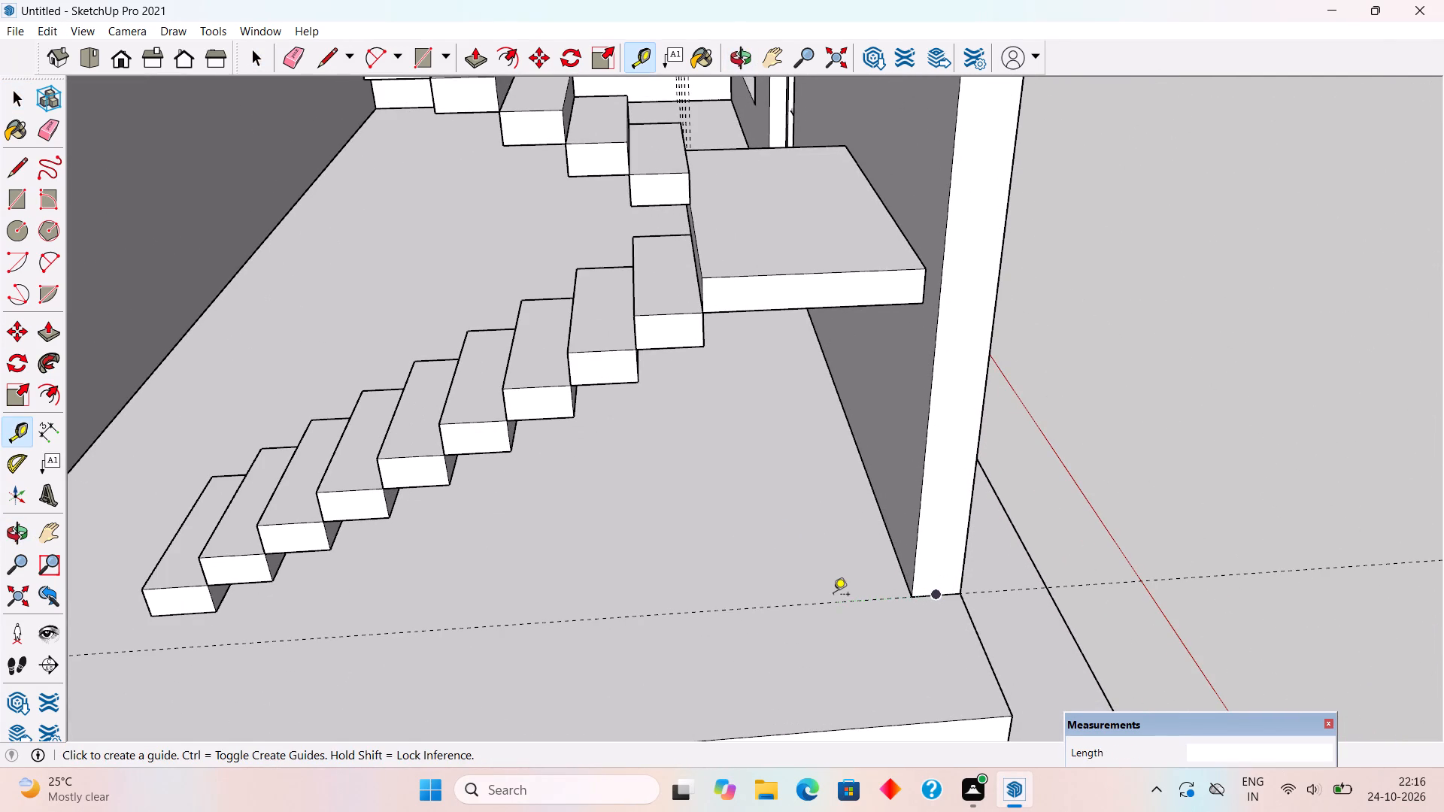
left_click(833, 598)
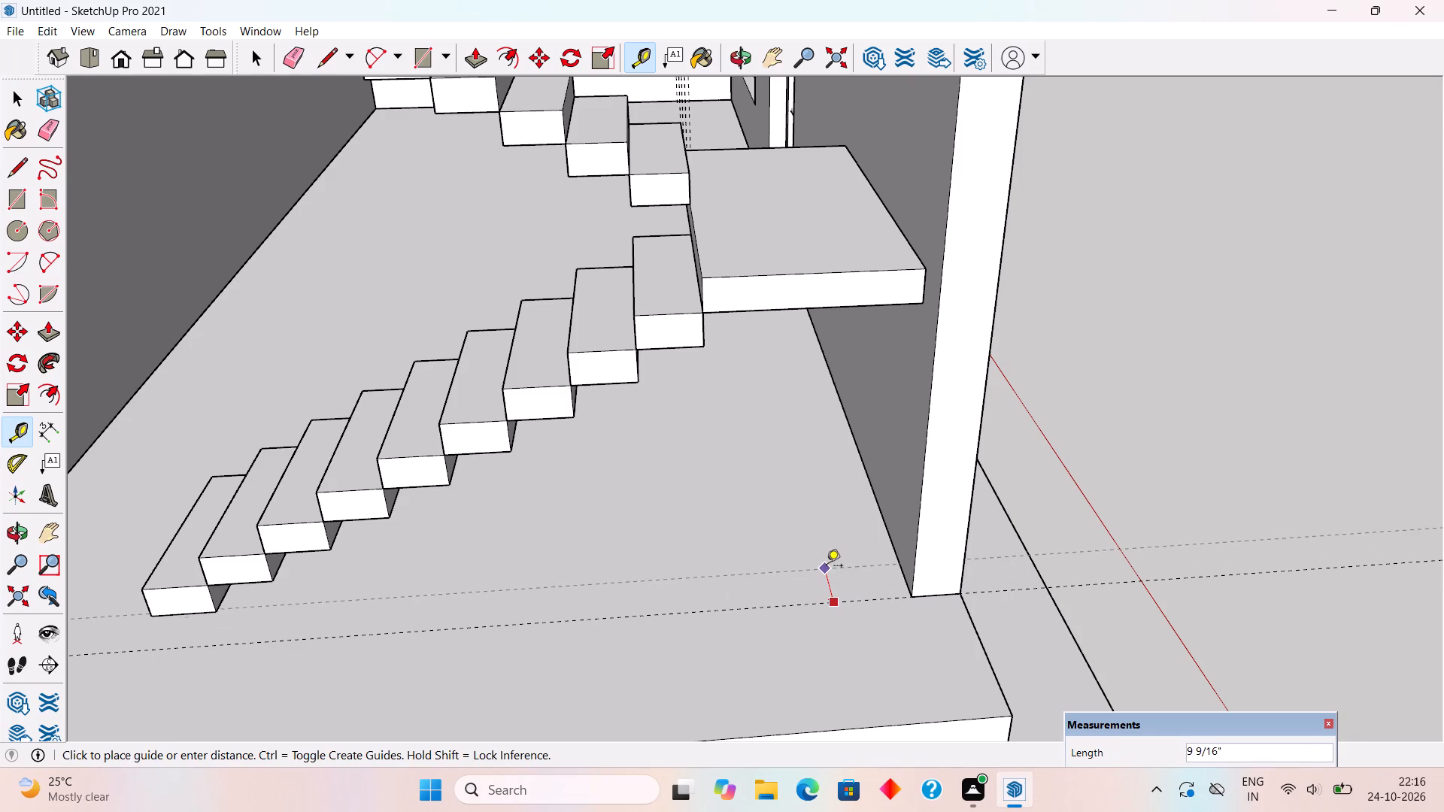
key("9")
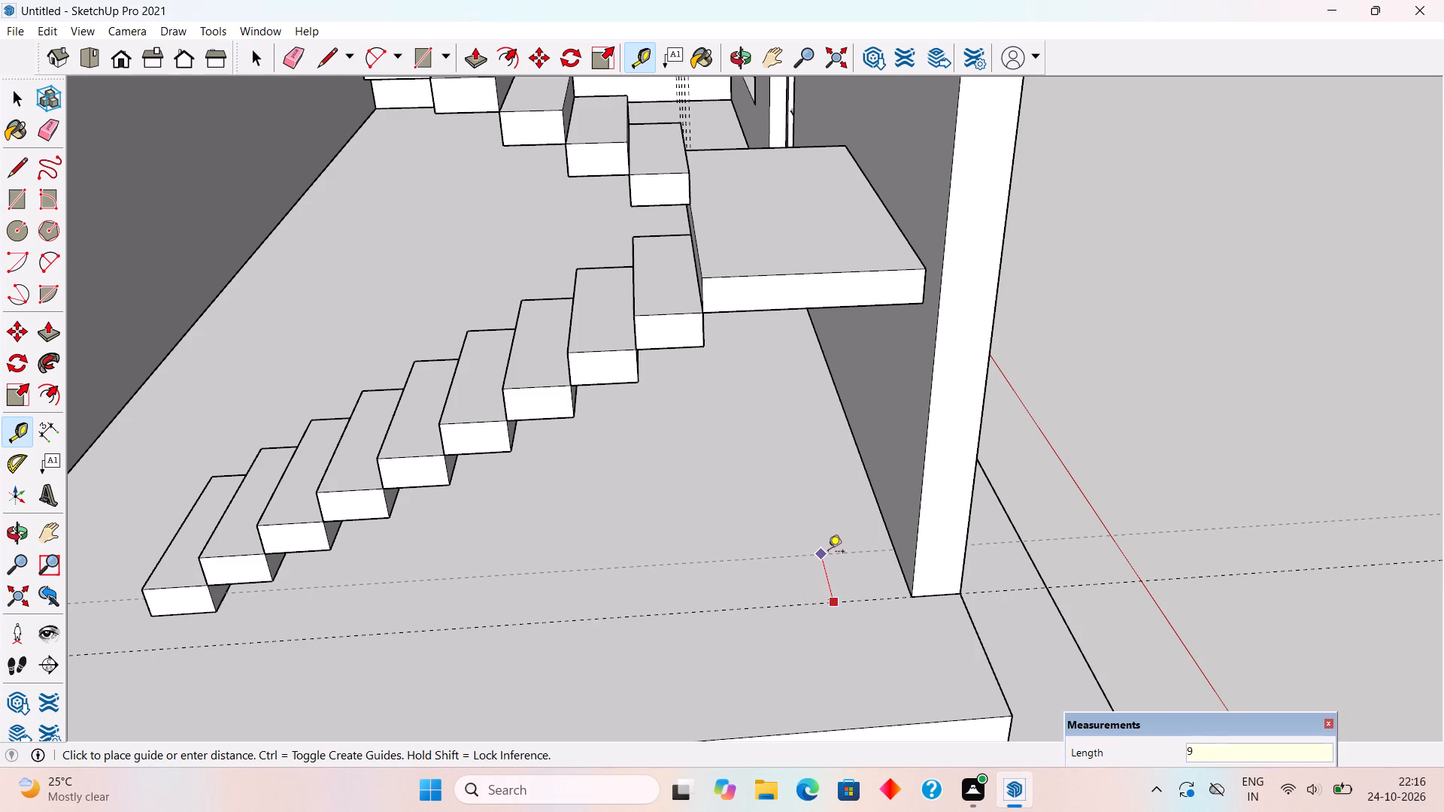
key("shift+quotedbl")
key("Return")
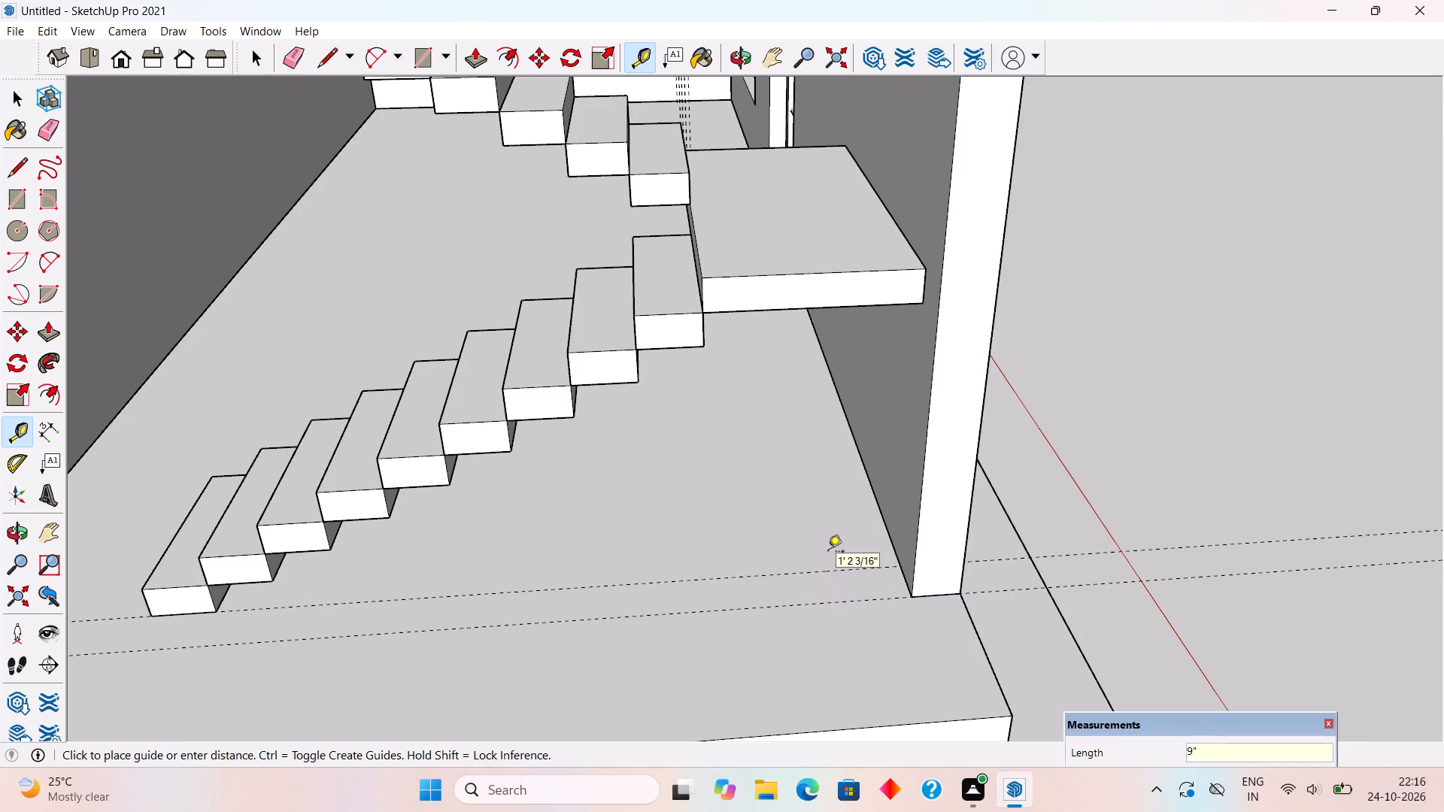
Draw a 9" by 14' 3" rectangle between the two side walls along the guides and extrude it 22' up to the tall wall's top.
scroll(828, 553, "down", 4)
key("r")
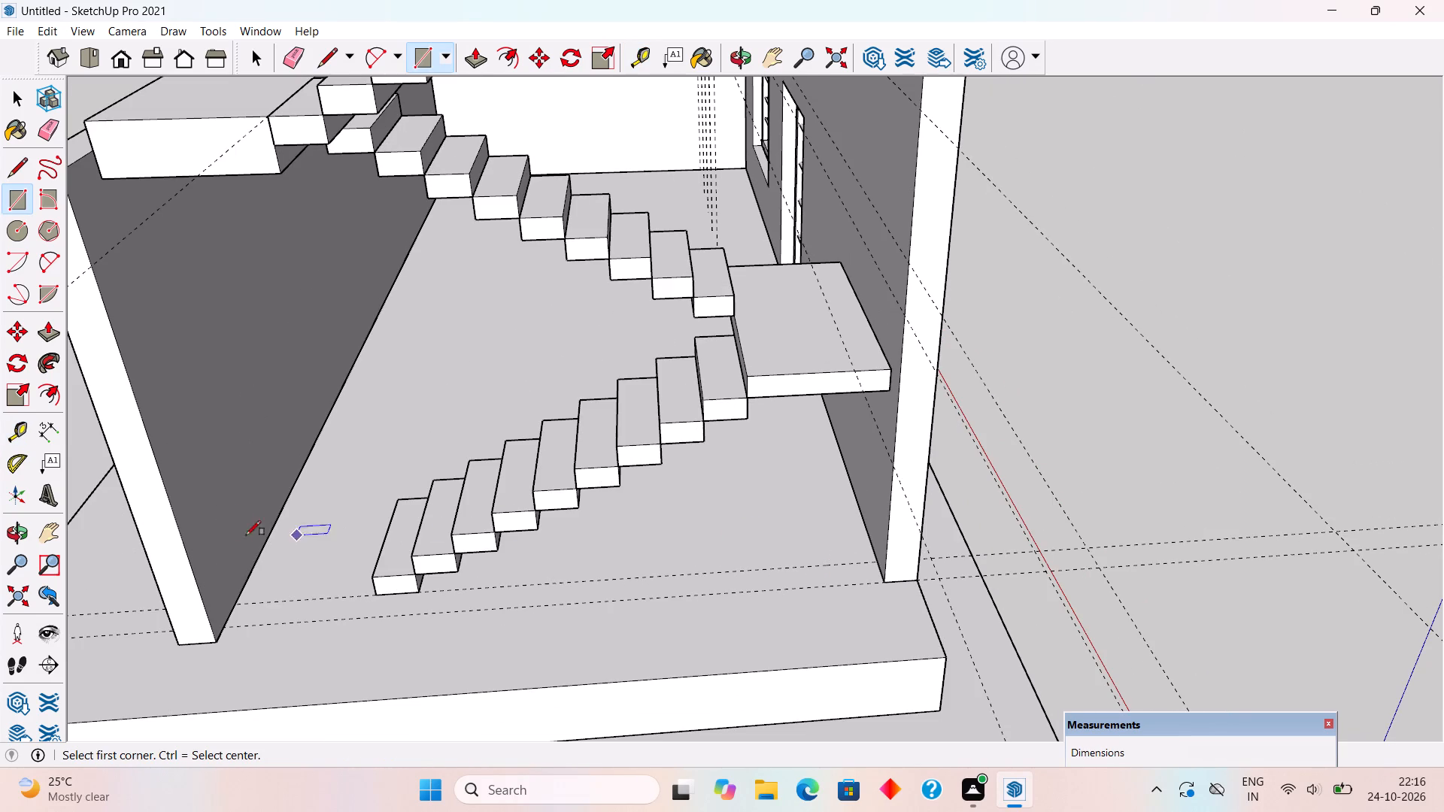
left_click(243, 601)
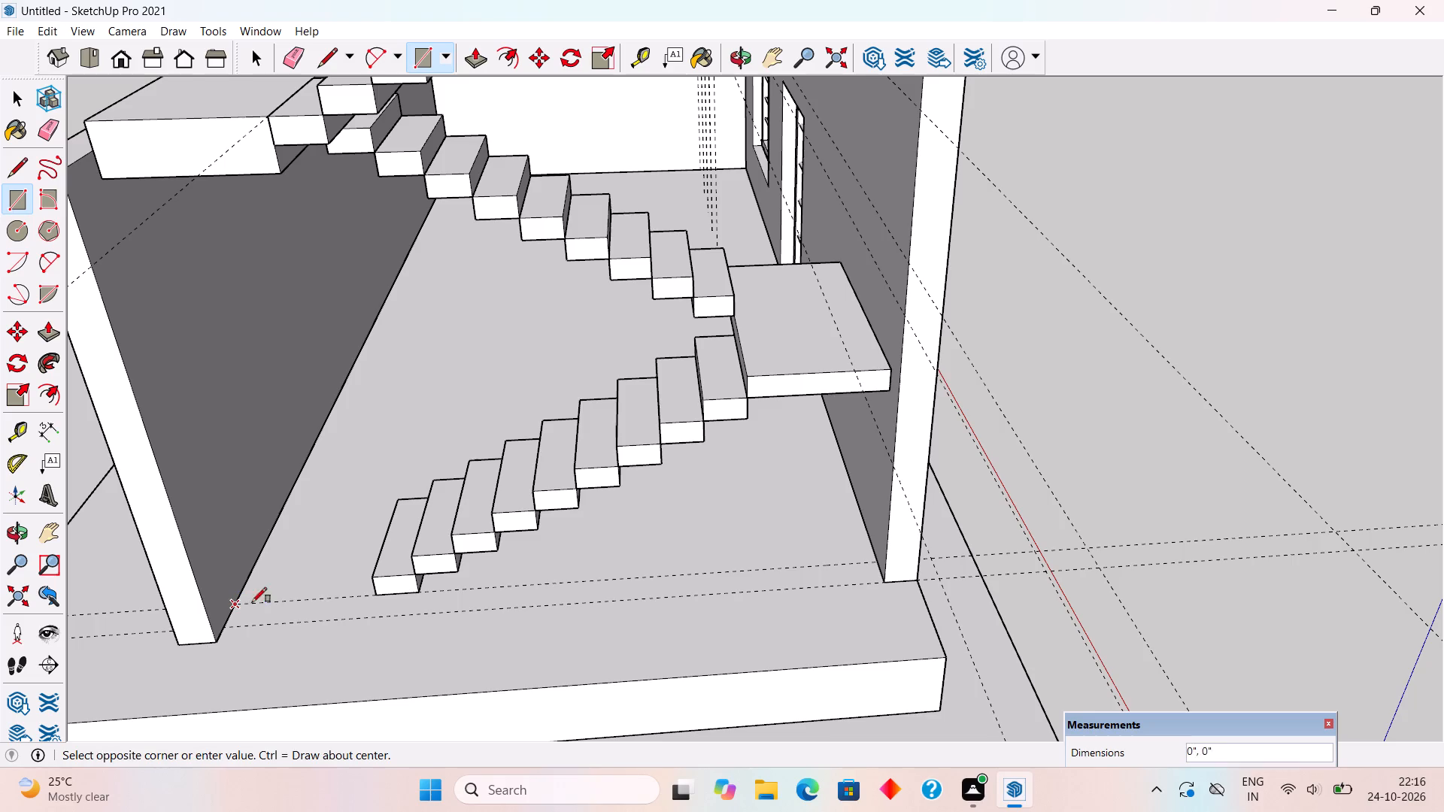
left_click(878, 582)
key("p")
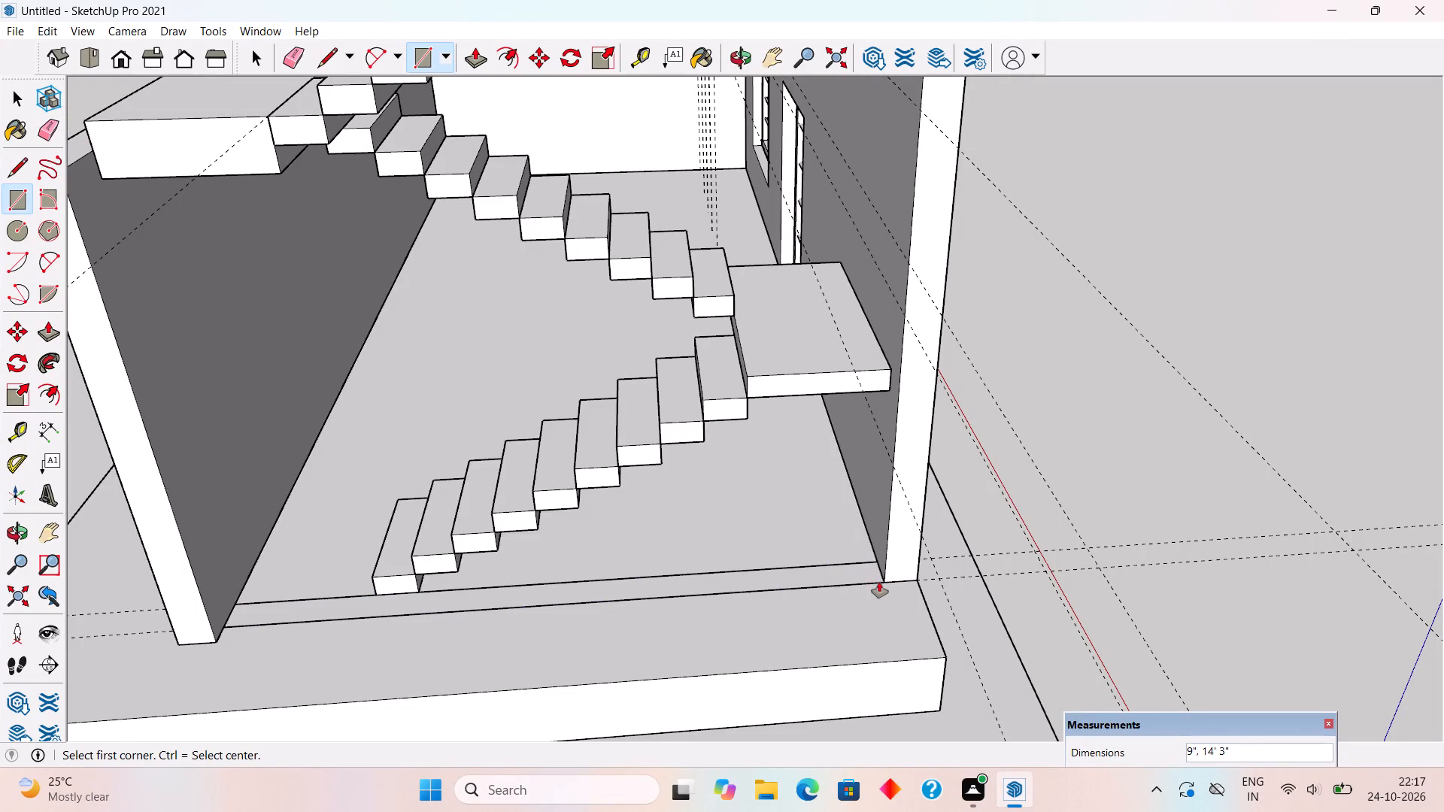
left_click(879, 580)
scroll(887, 526, "down", 9)
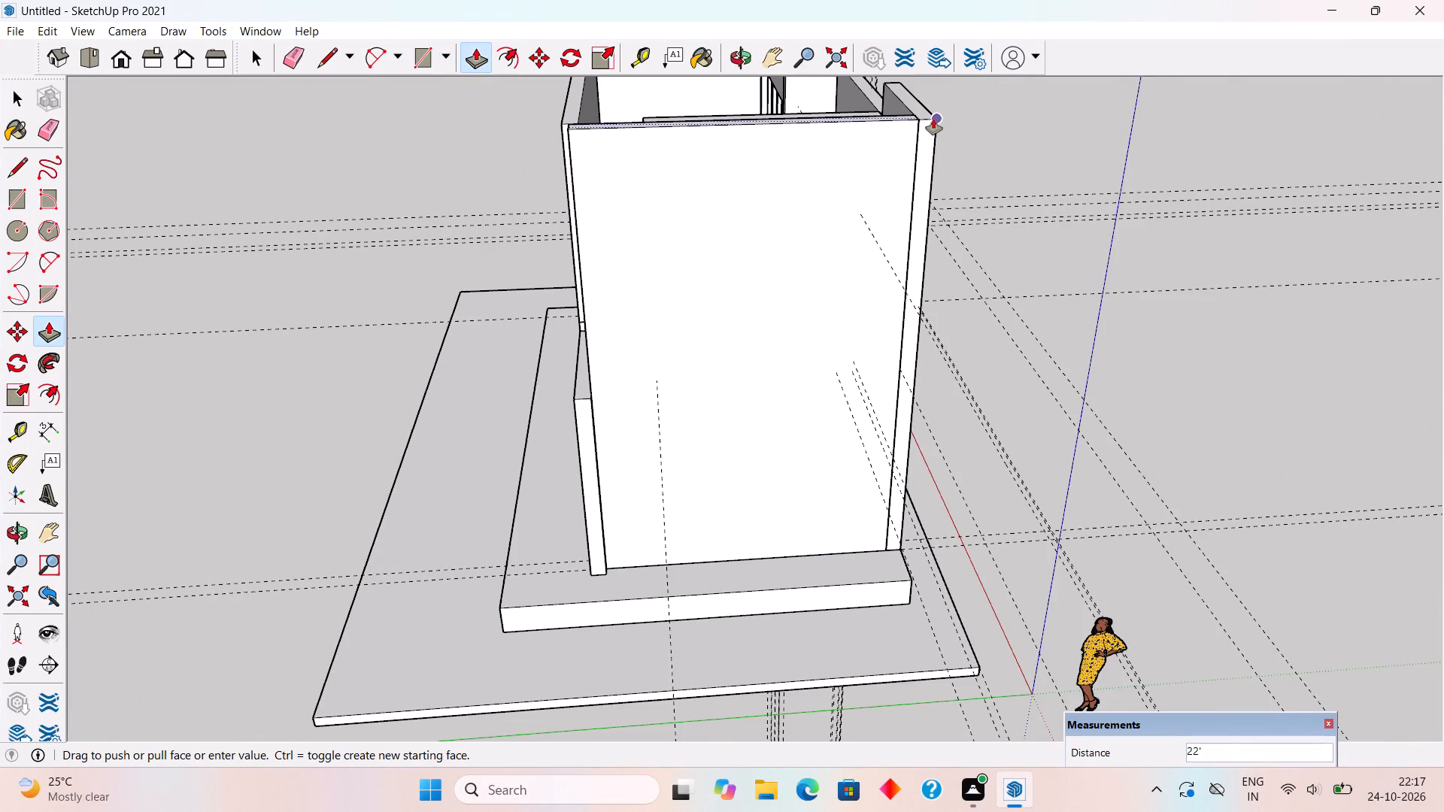
left_click(942, 116)
key("space")
Open the ground-floor side wall's group and push its end face back to line up with the new cross wall's outer face.
middle_click_drag(754, 363, 836, 353)
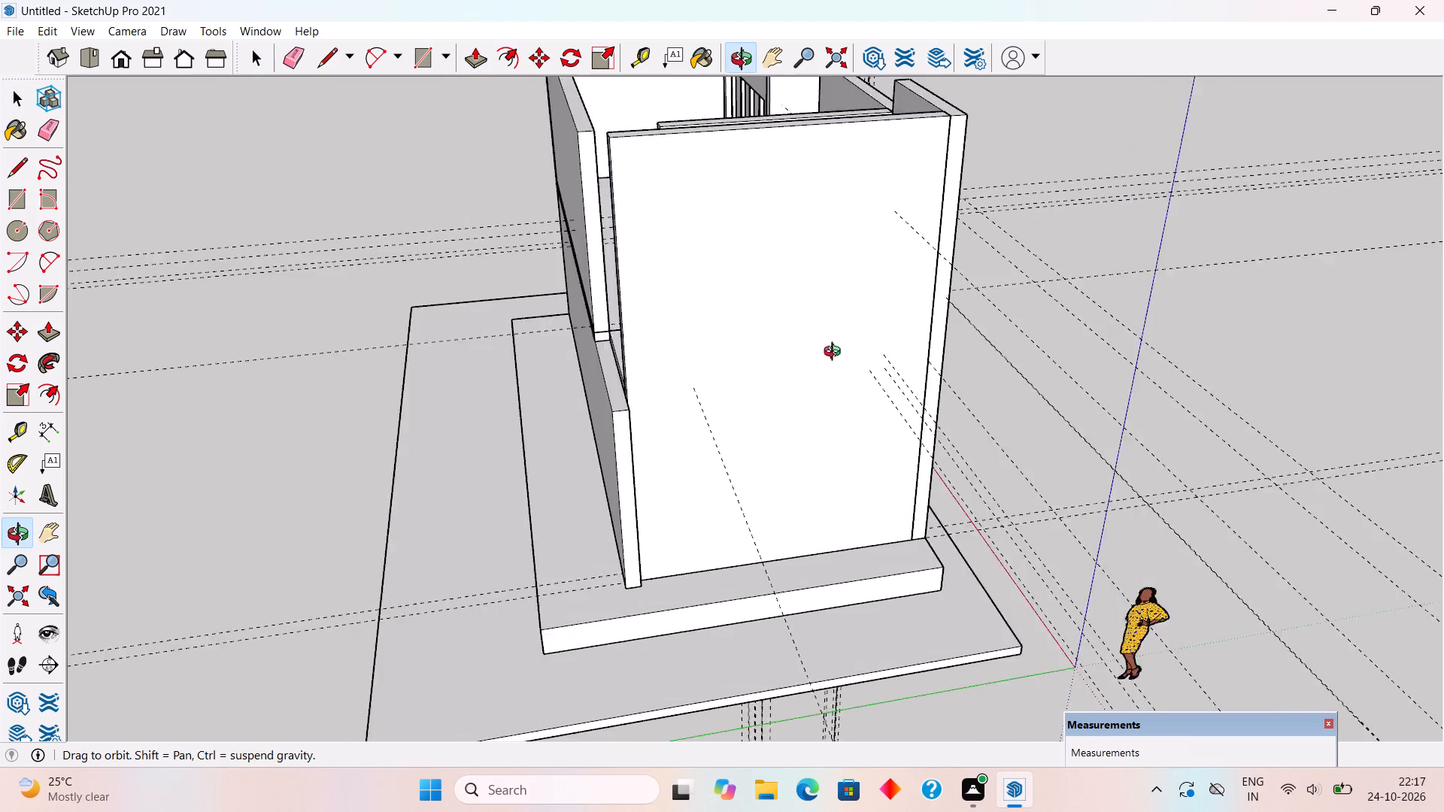
middle_click_drag(836, 353, 1366, 418)
scroll(978, 383, "up", 1)
middle_click_drag(875, 359, 535, 280)
scroll(860, 464, "up", 2)
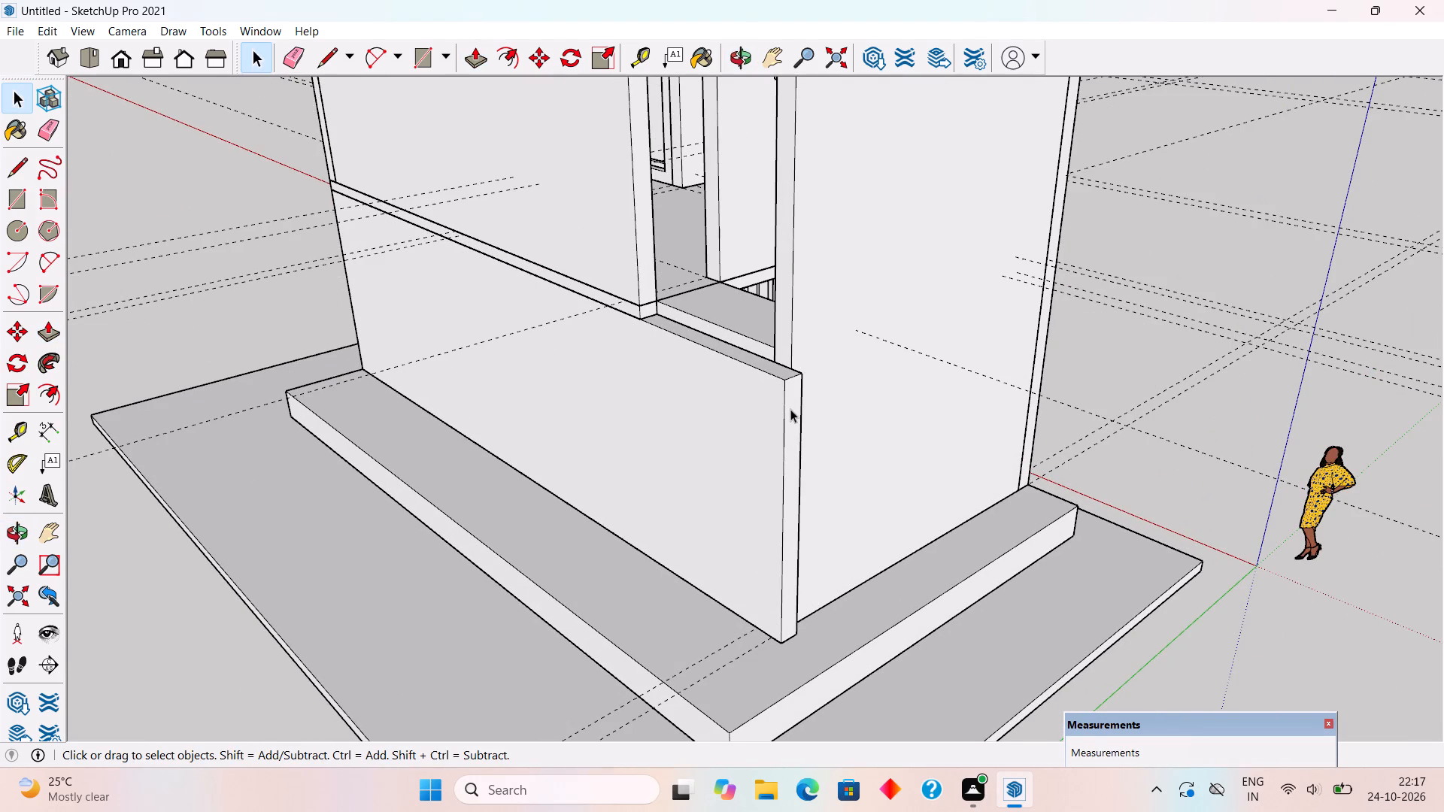
triple_click(790, 409)
key("p")
left_click(790, 409)
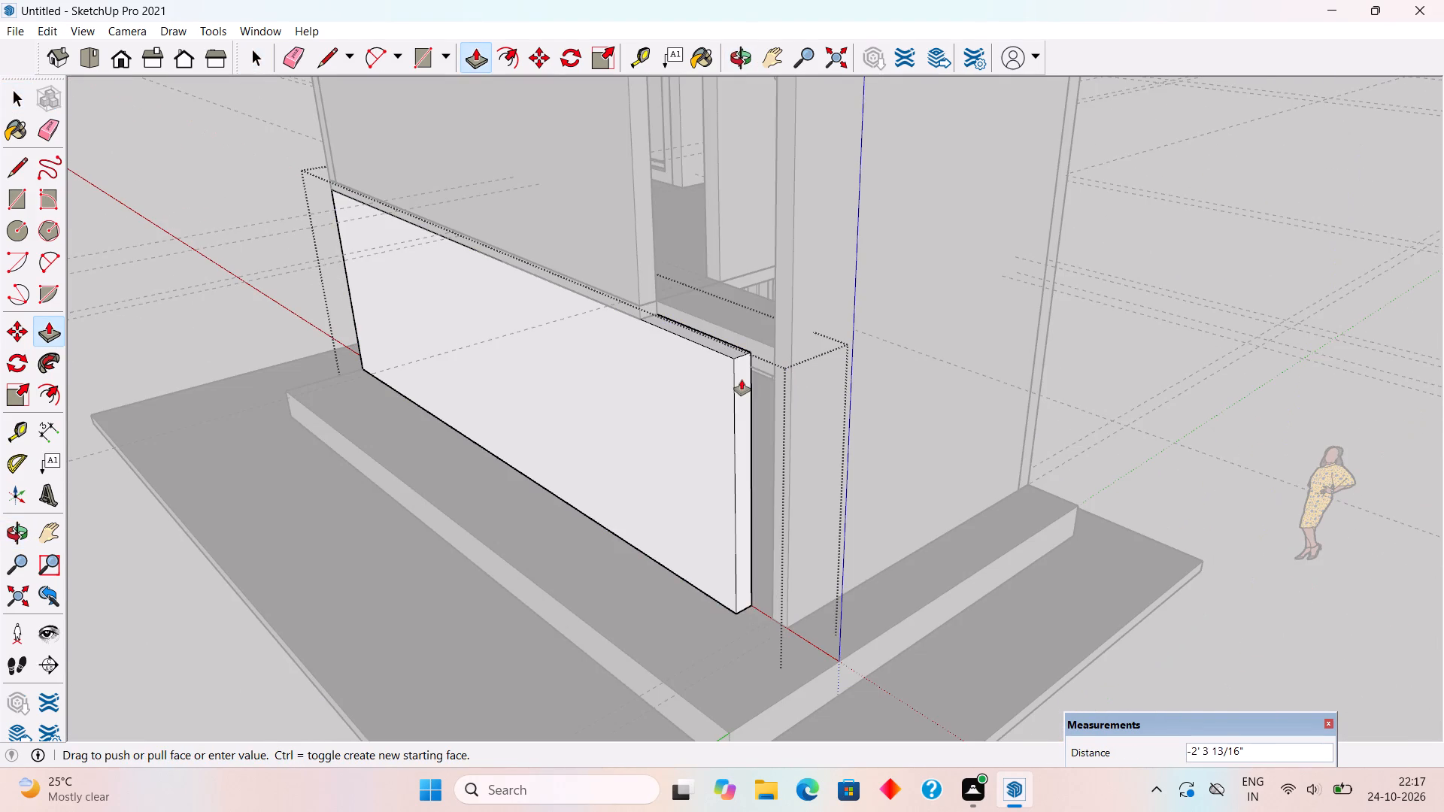
middle_click_drag(663, 326, 825, 369)
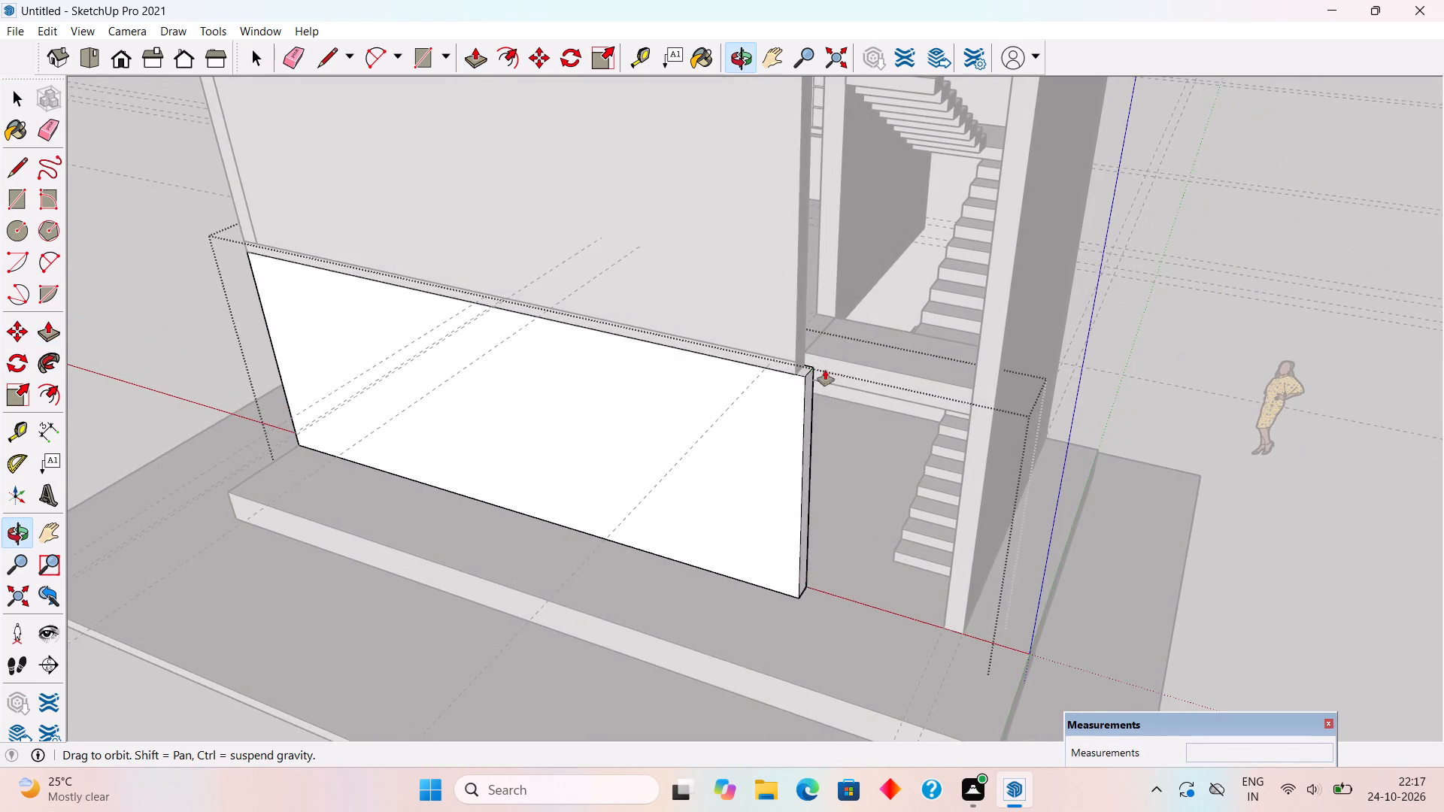
left_click(1000, 368)
key("space")
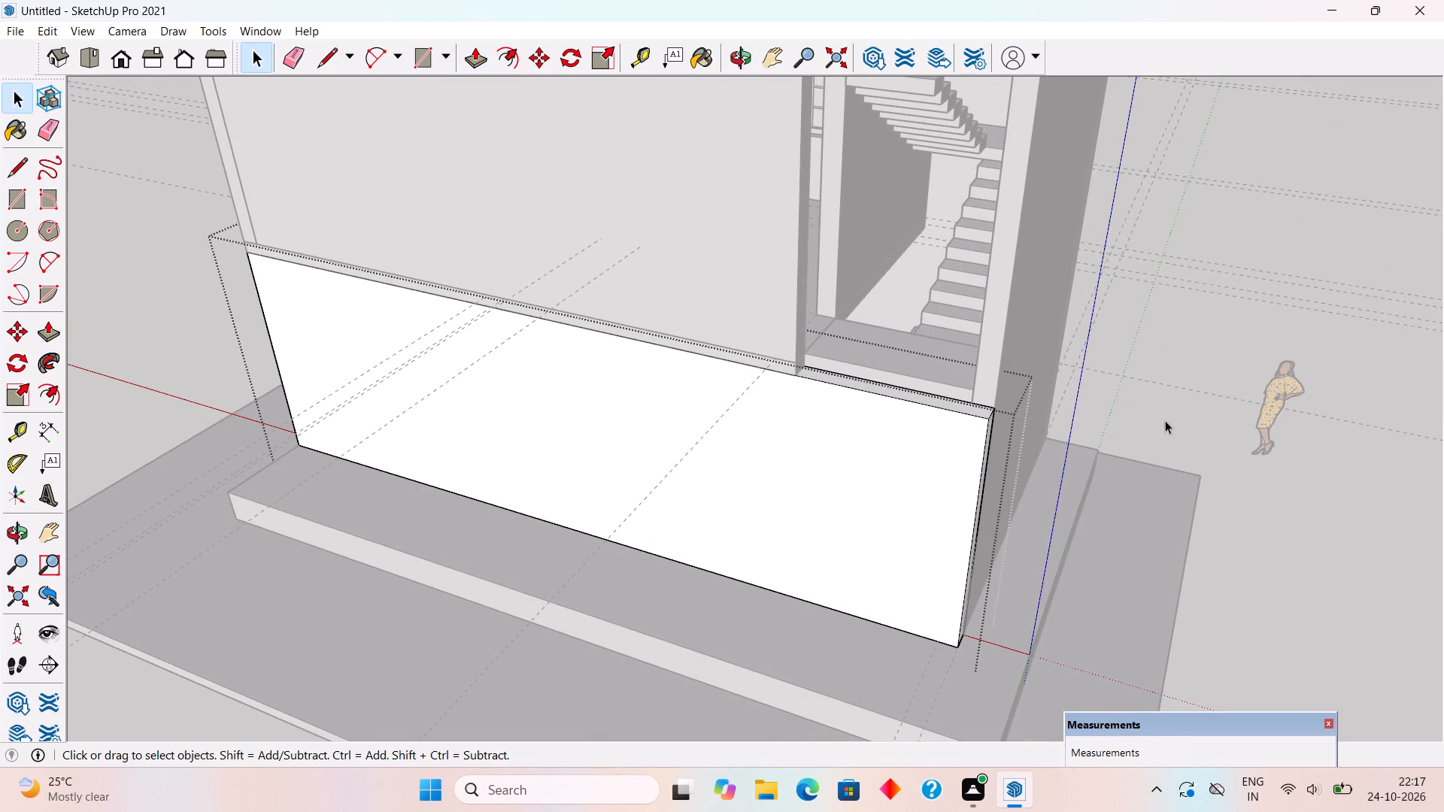
left_click(1165, 420)
Examine the open corner beside the upper stair landing and the overall wall layout from several angles.
scroll(1086, 411, "down", 3)
middle_click_drag(974, 409, 641, 444)
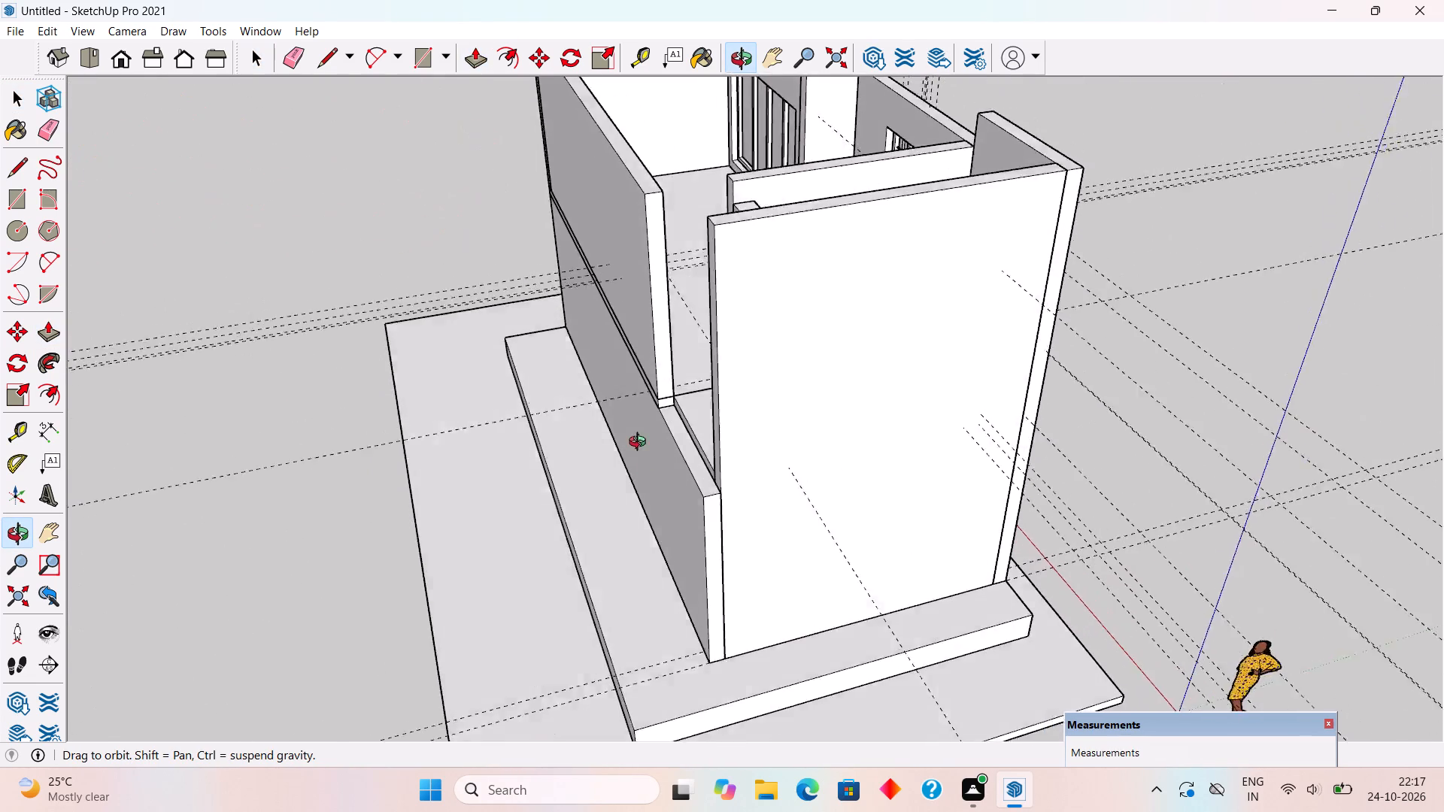
middle_click_drag(641, 444, 656, 462)
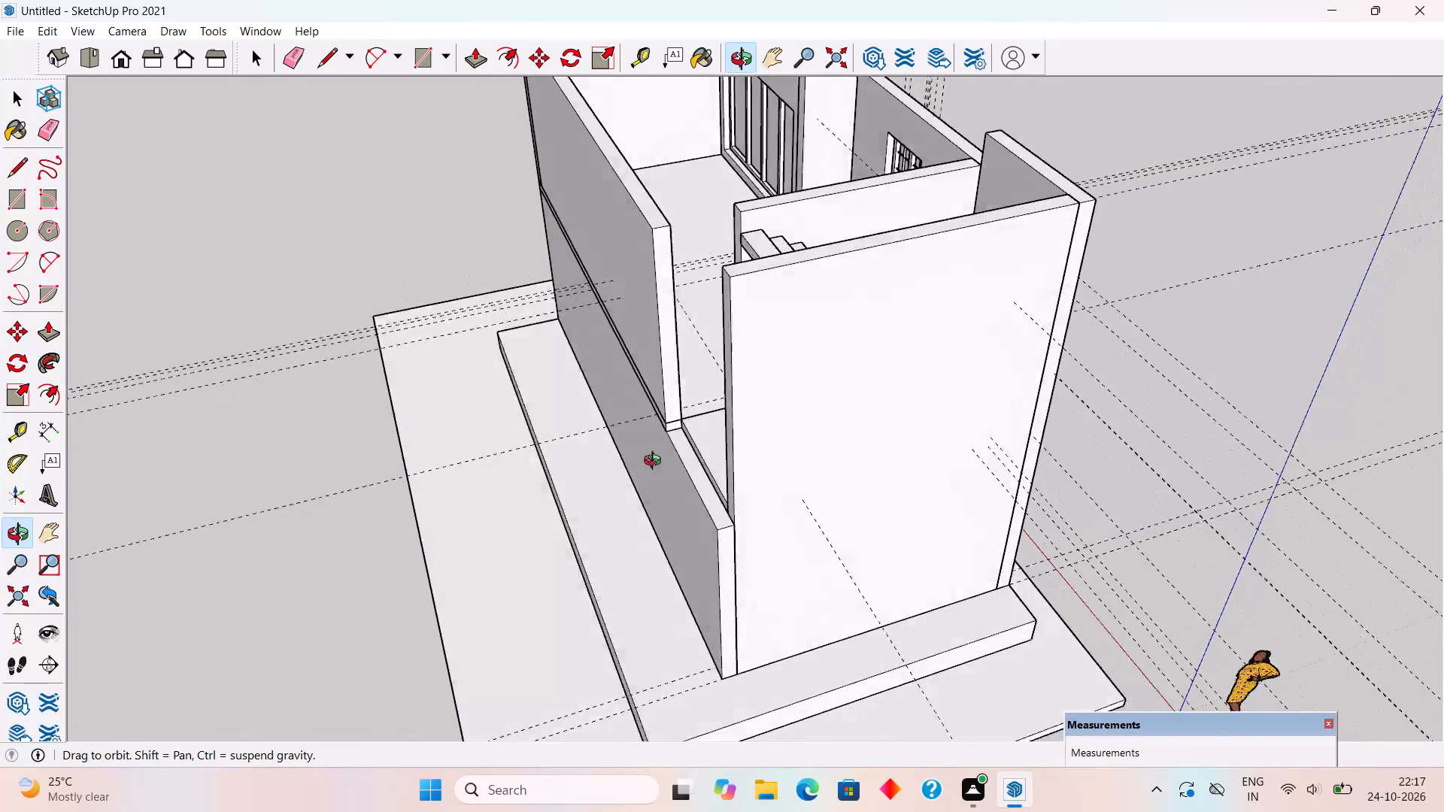
middle_click_drag(656, 462, 662, 444)
scroll(693, 371, "up", 4)
scroll(715, 432, "up", 4)
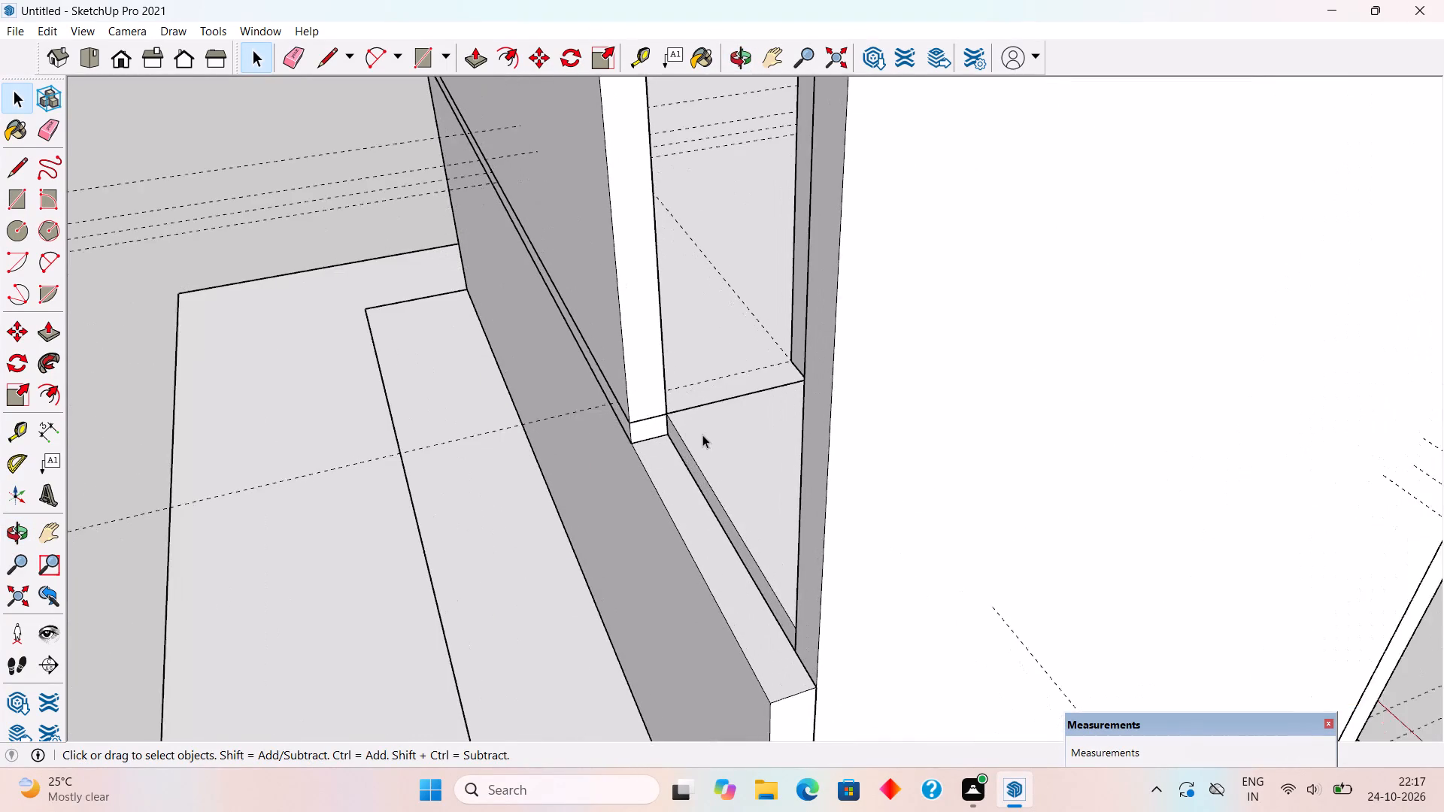
middle_click_drag(672, 411, 754, 550)
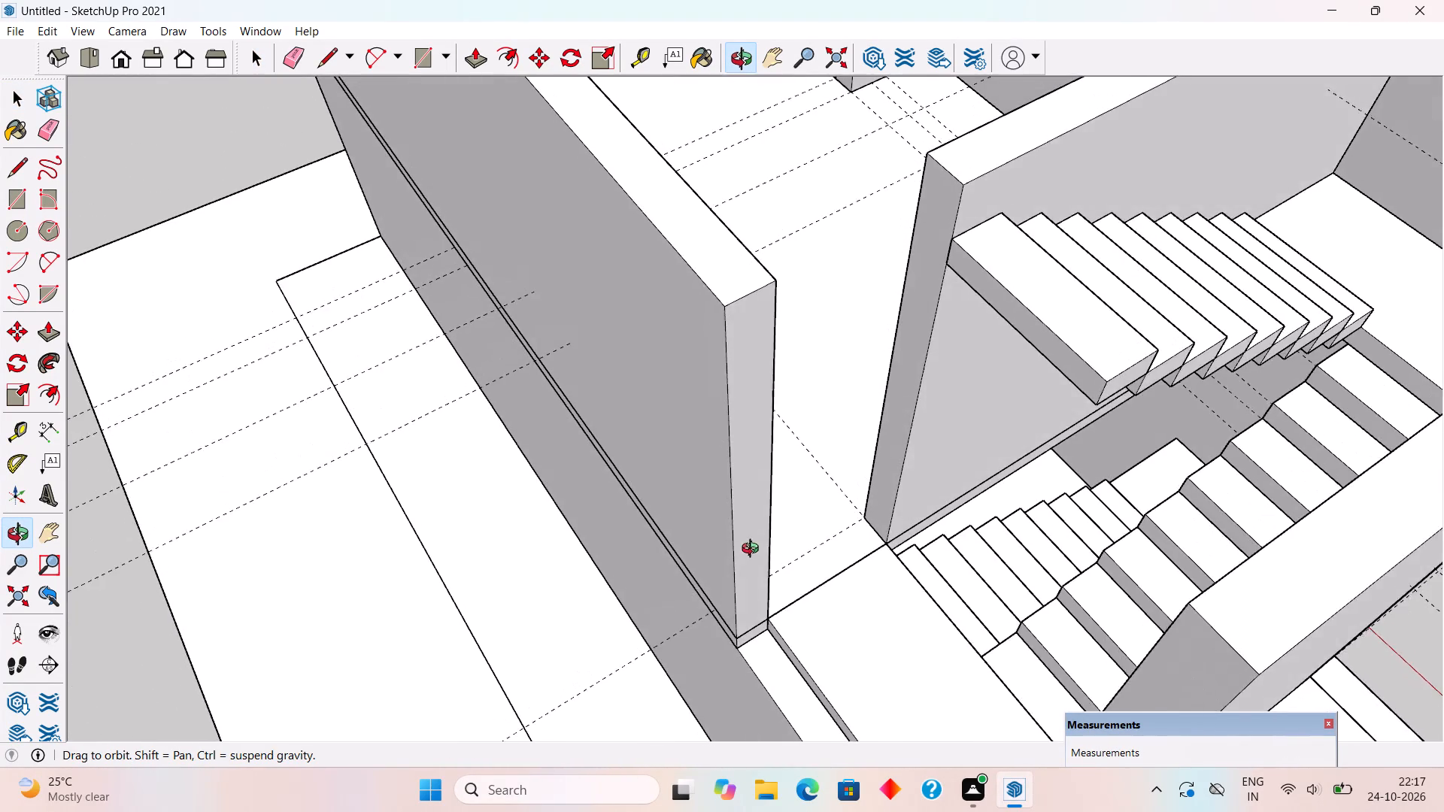
middle_click_drag(754, 550, 893, 440)
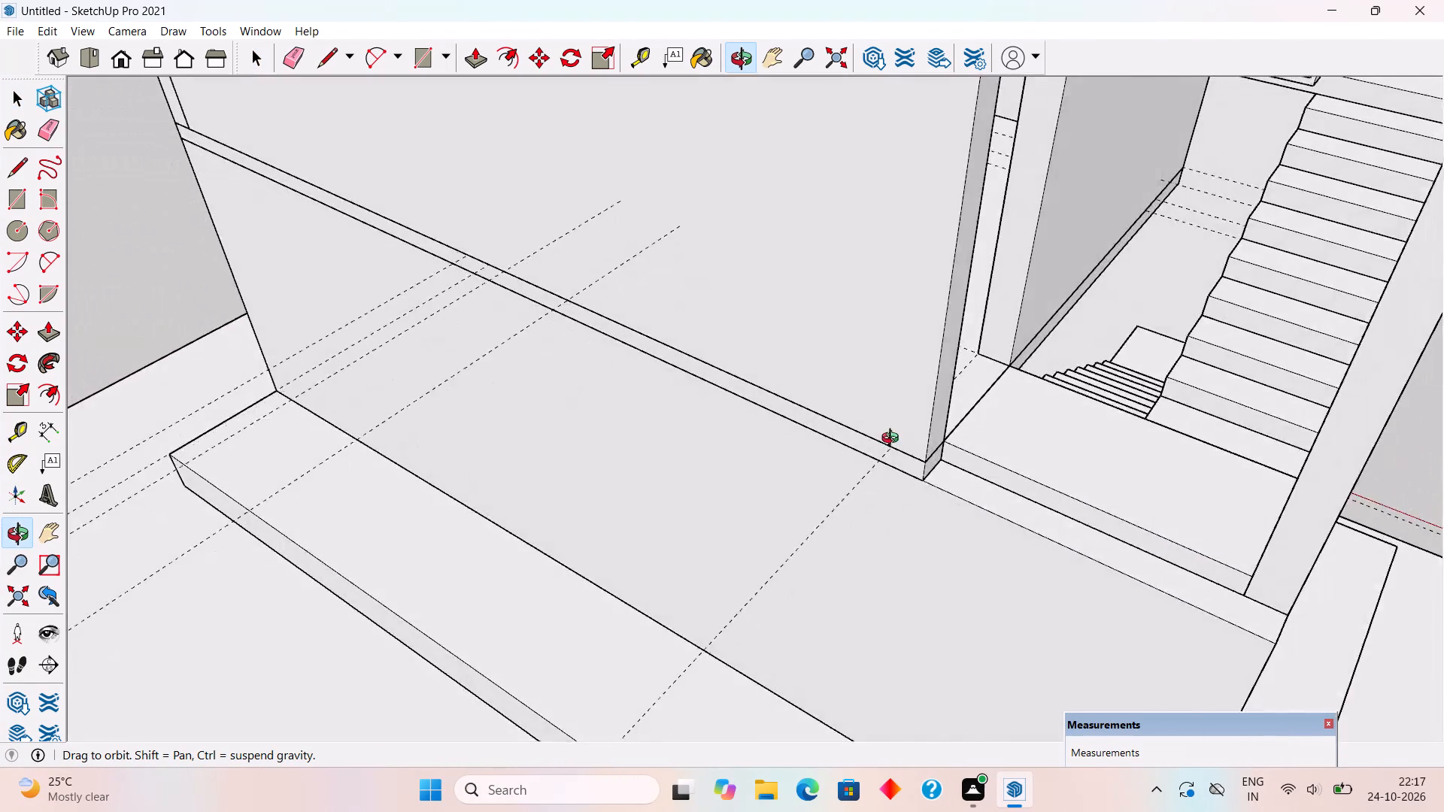
middle_click_drag(893, 440, 893, 440)
scroll(879, 423, "down", 7)
scroll(749, 362, "down", 5)
scroll(637, 347, "down", 4)
middle_click_drag(651, 425, 930, 526)
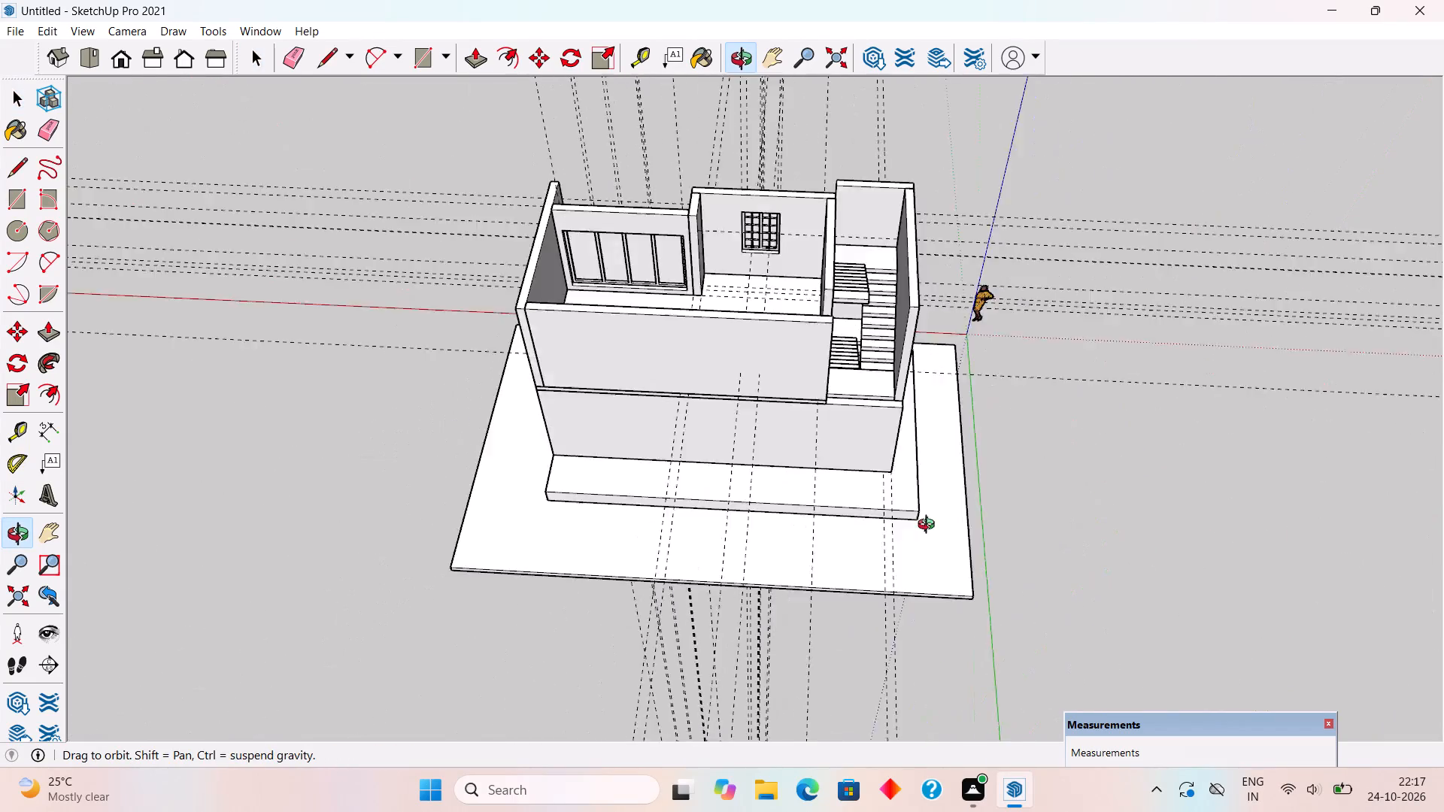
middle_click_drag(930, 526, 1203, 516)
middle_click_drag(462, 362, 586, 537)
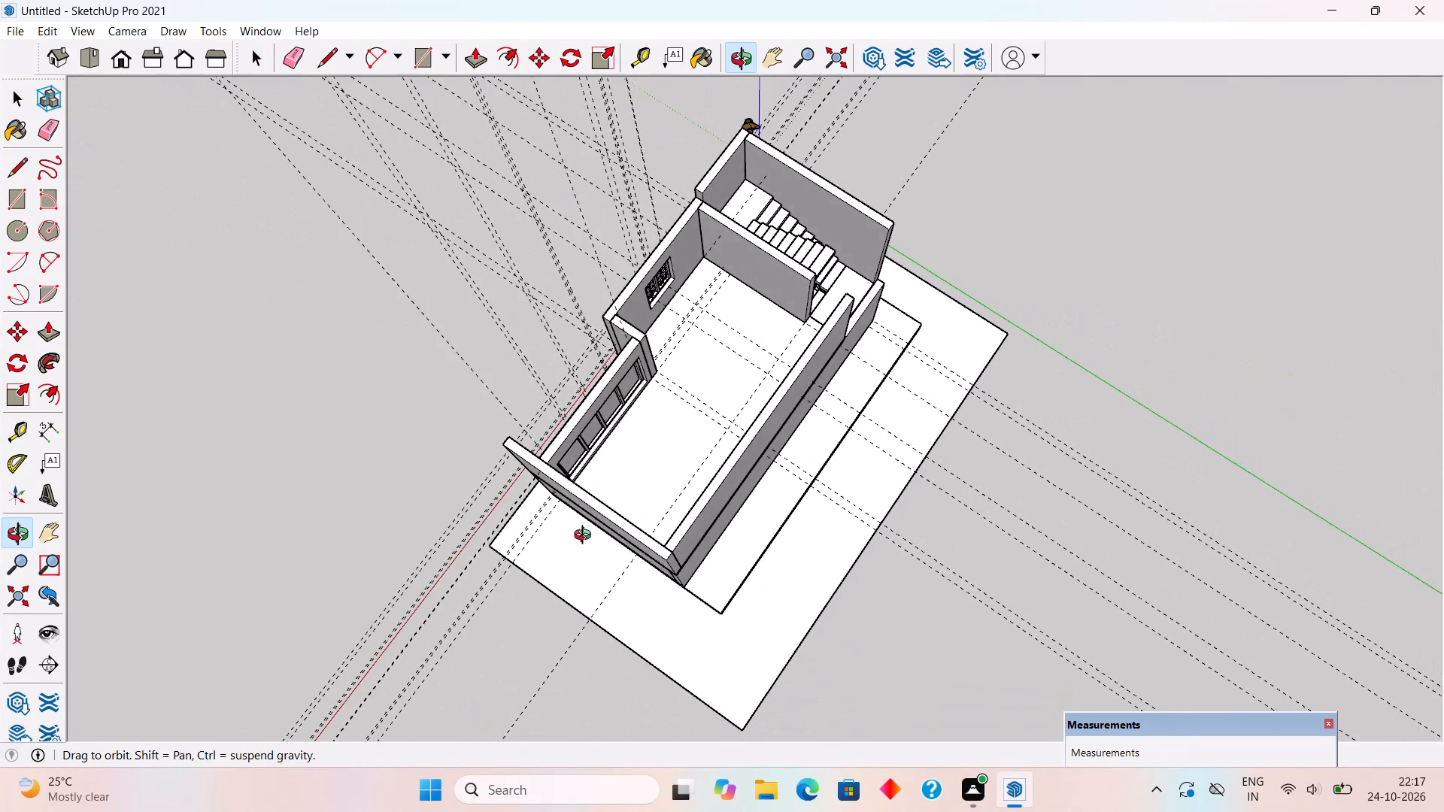
middle_click_drag(586, 537, 574, 547)
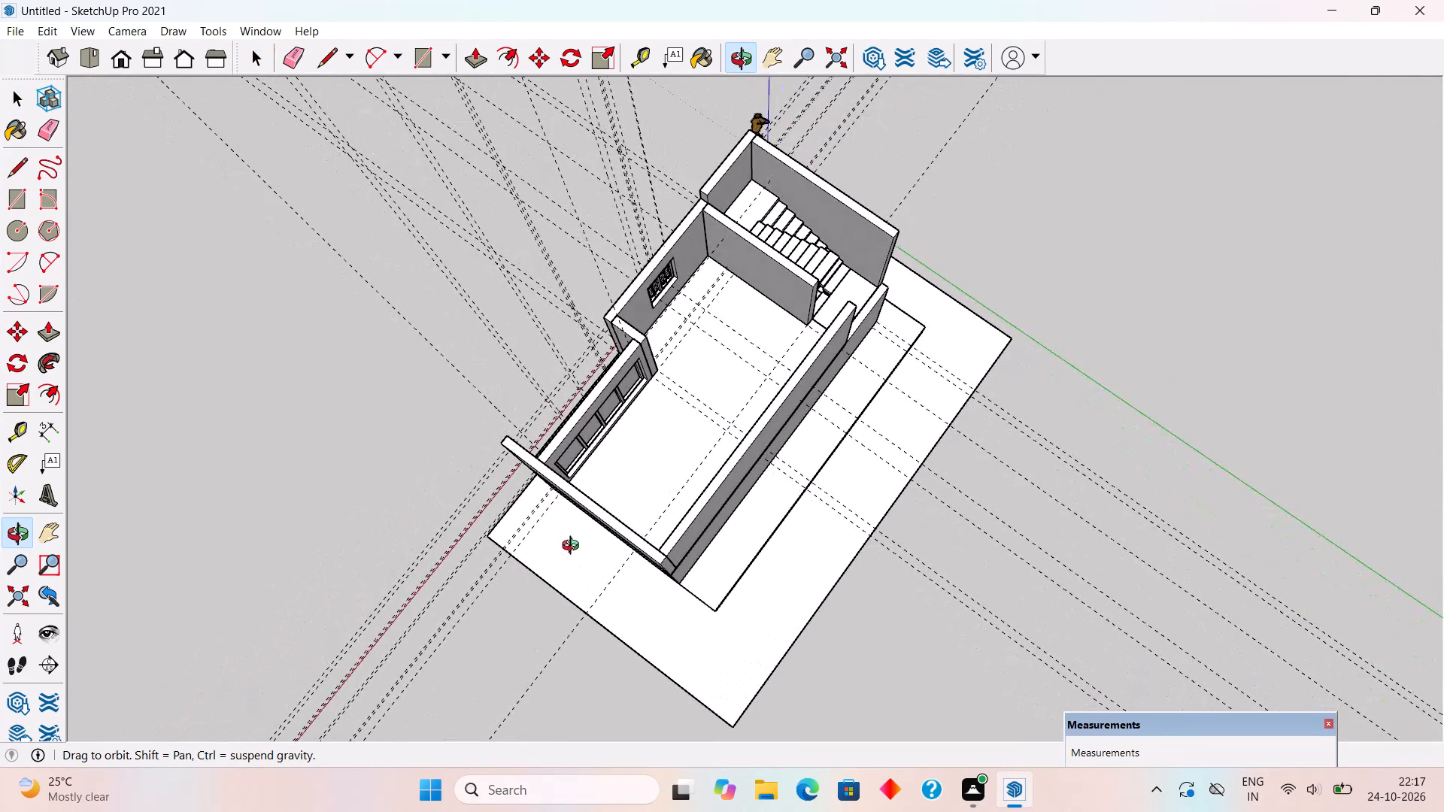
middle_click_drag(574, 547, 583, 543)
scroll(584, 541, "up", 3)
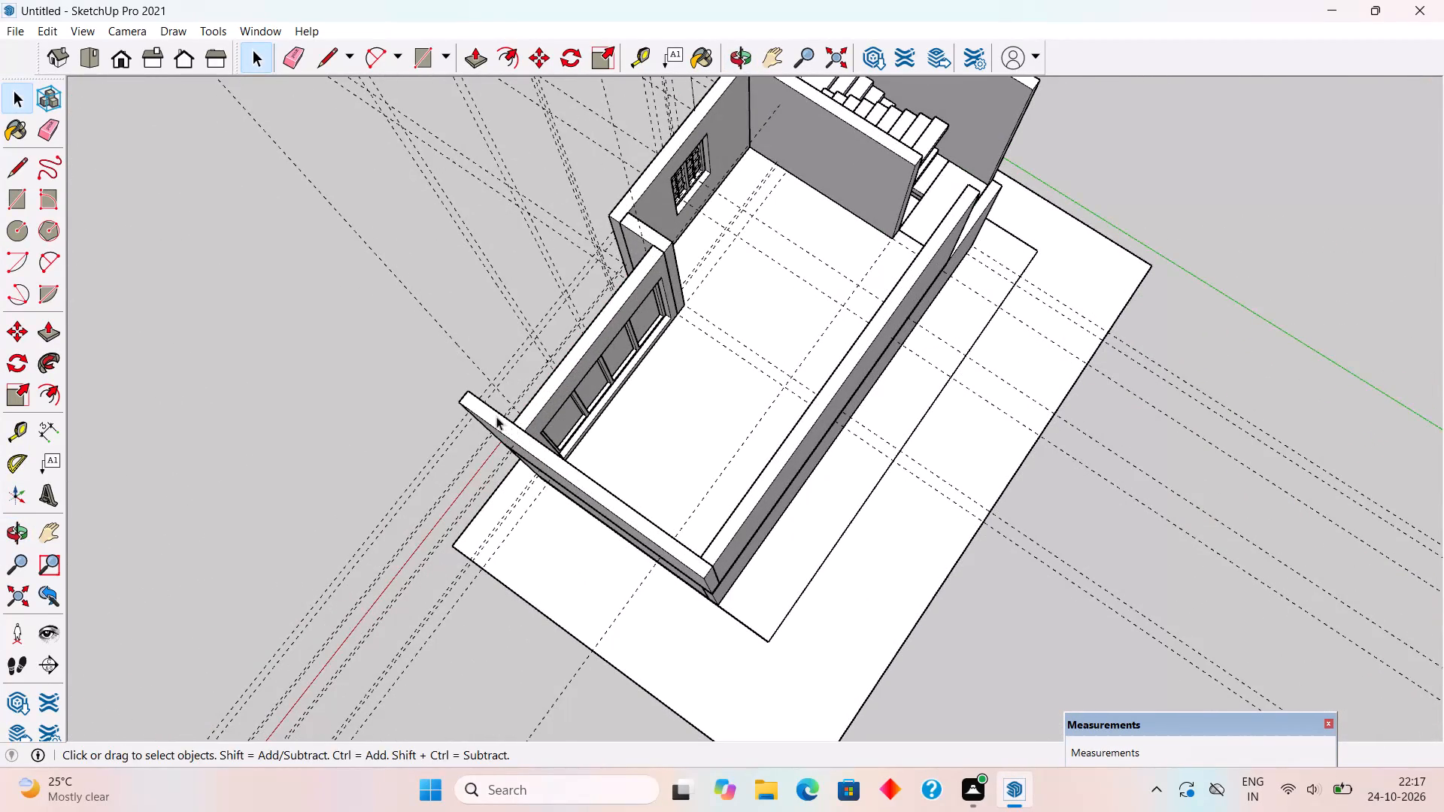
scroll(340, 418, "down", 2)
middle_click_drag(527, 401, 53, 344)
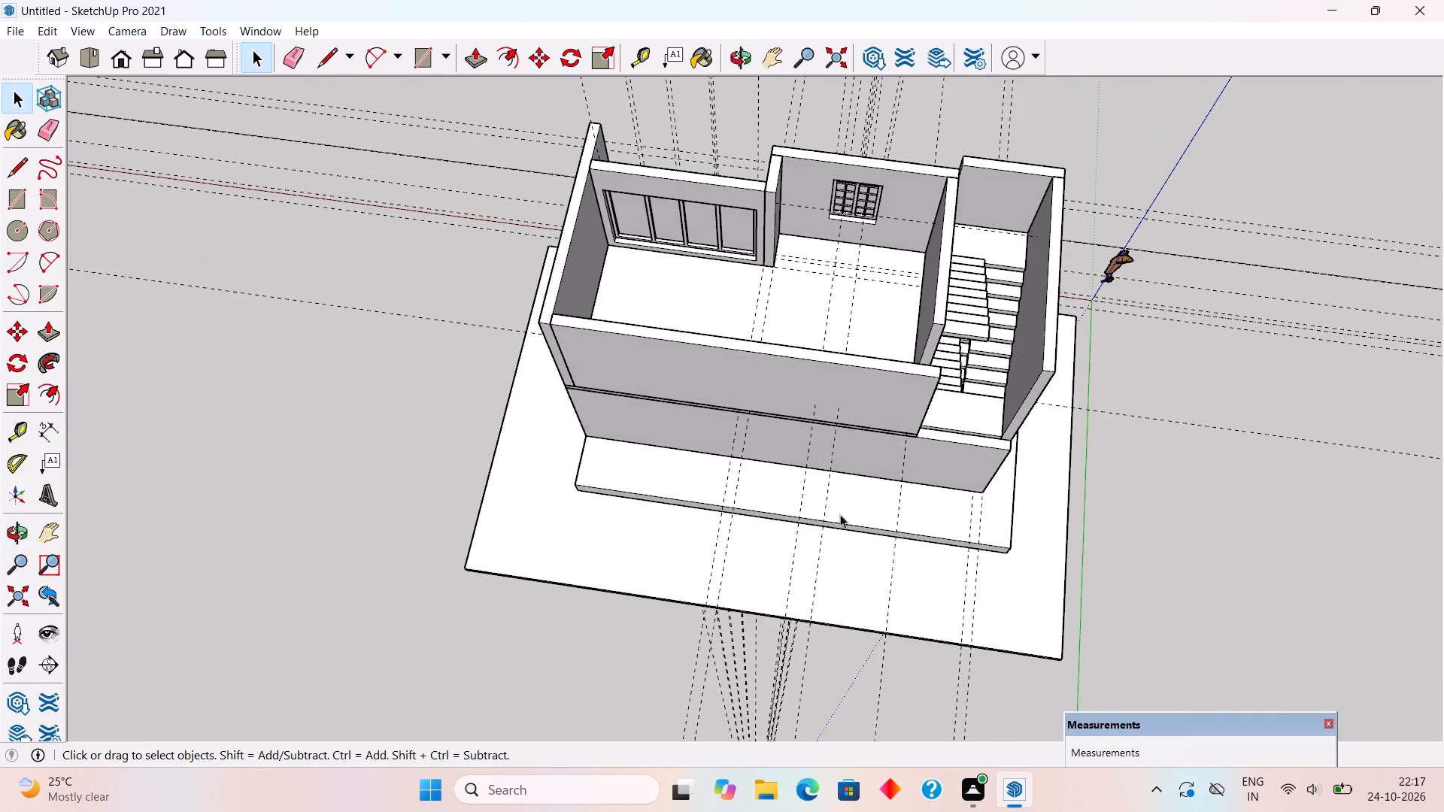
Draw a 6' 9" by 9" rectangle on the ground-floor side wall's exposed top beside the landing and extrude it to the adjacent upper wall's top.
scroll(975, 486, "up", 4)
scroll(1030, 423, "up", 3)
middle_click_drag(928, 411, 804, 380)
scroll(863, 403, "up", 2)
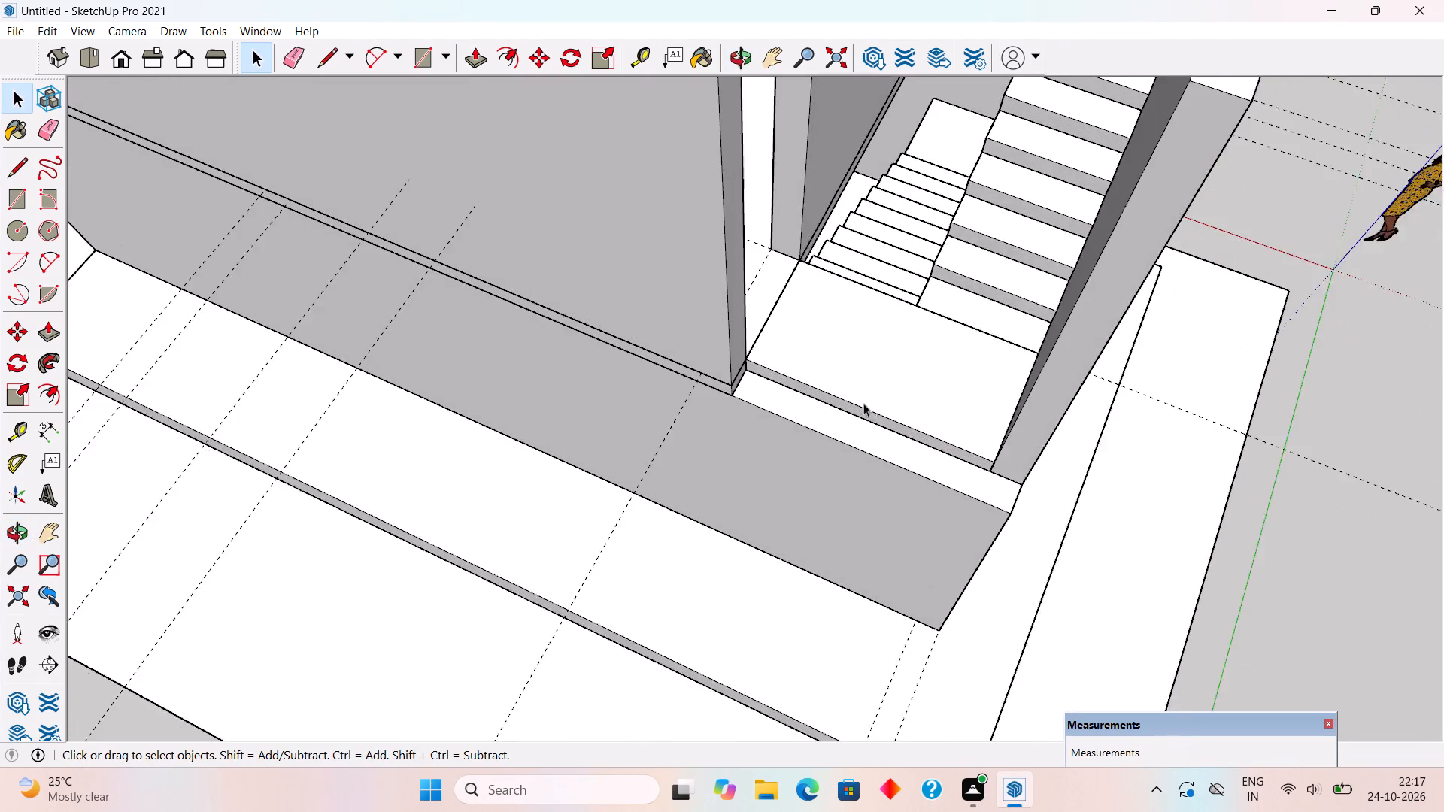
scroll(863, 403, "up", 4)
scroll(945, 438, "up", 1)
key("r")
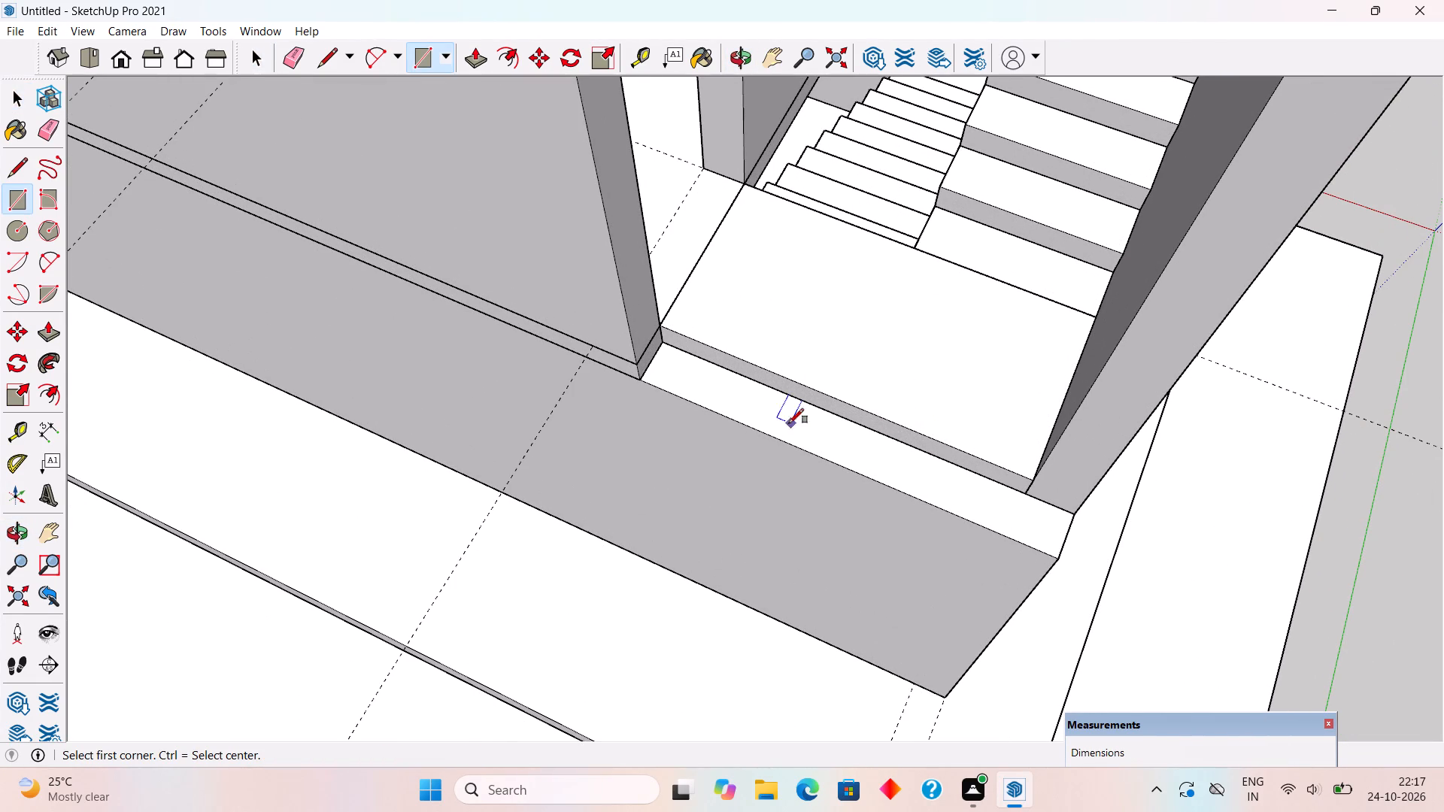
left_click(662, 346)
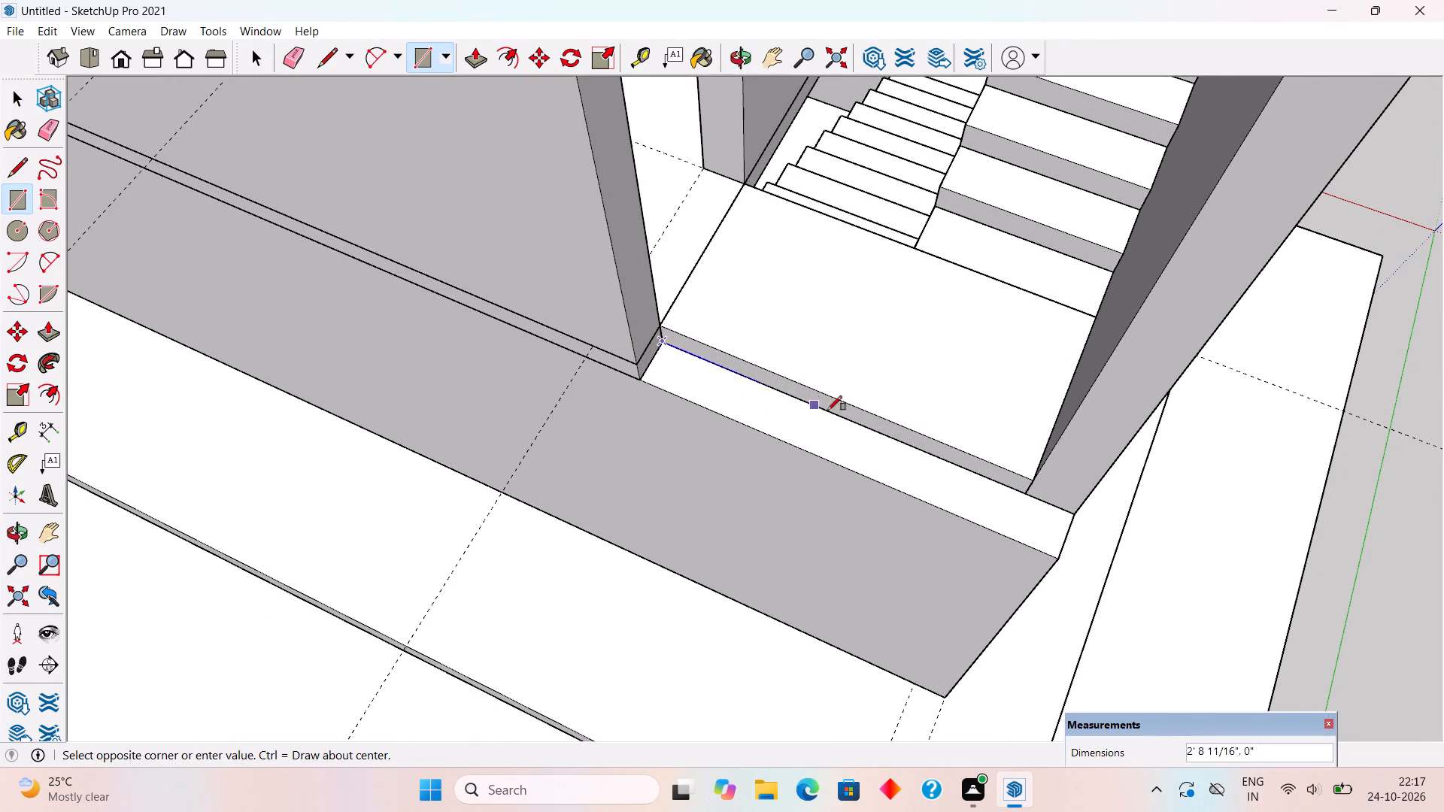
left_click(1062, 560)
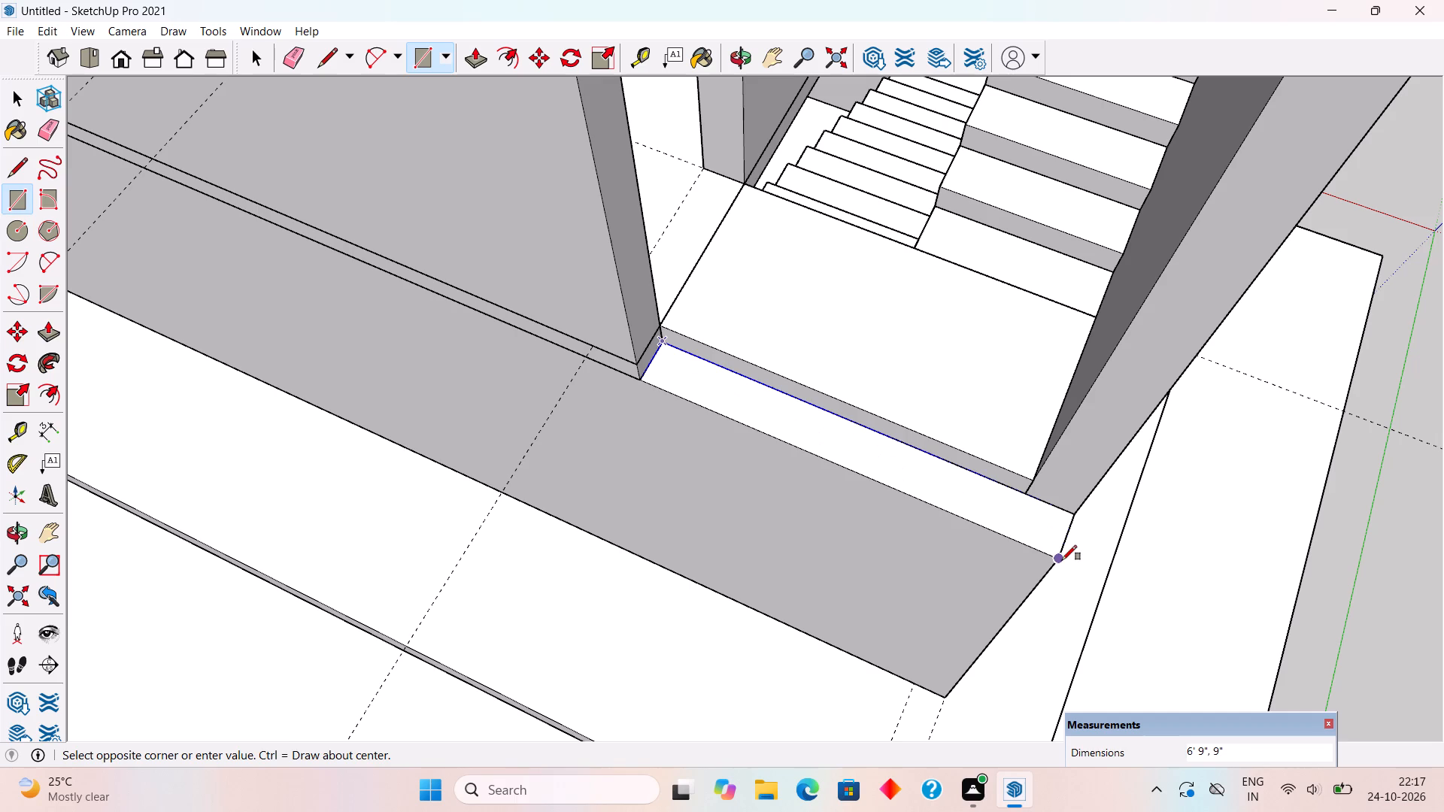
key("p")
left_click(1037, 535)
scroll(1042, 451, "down", 8)
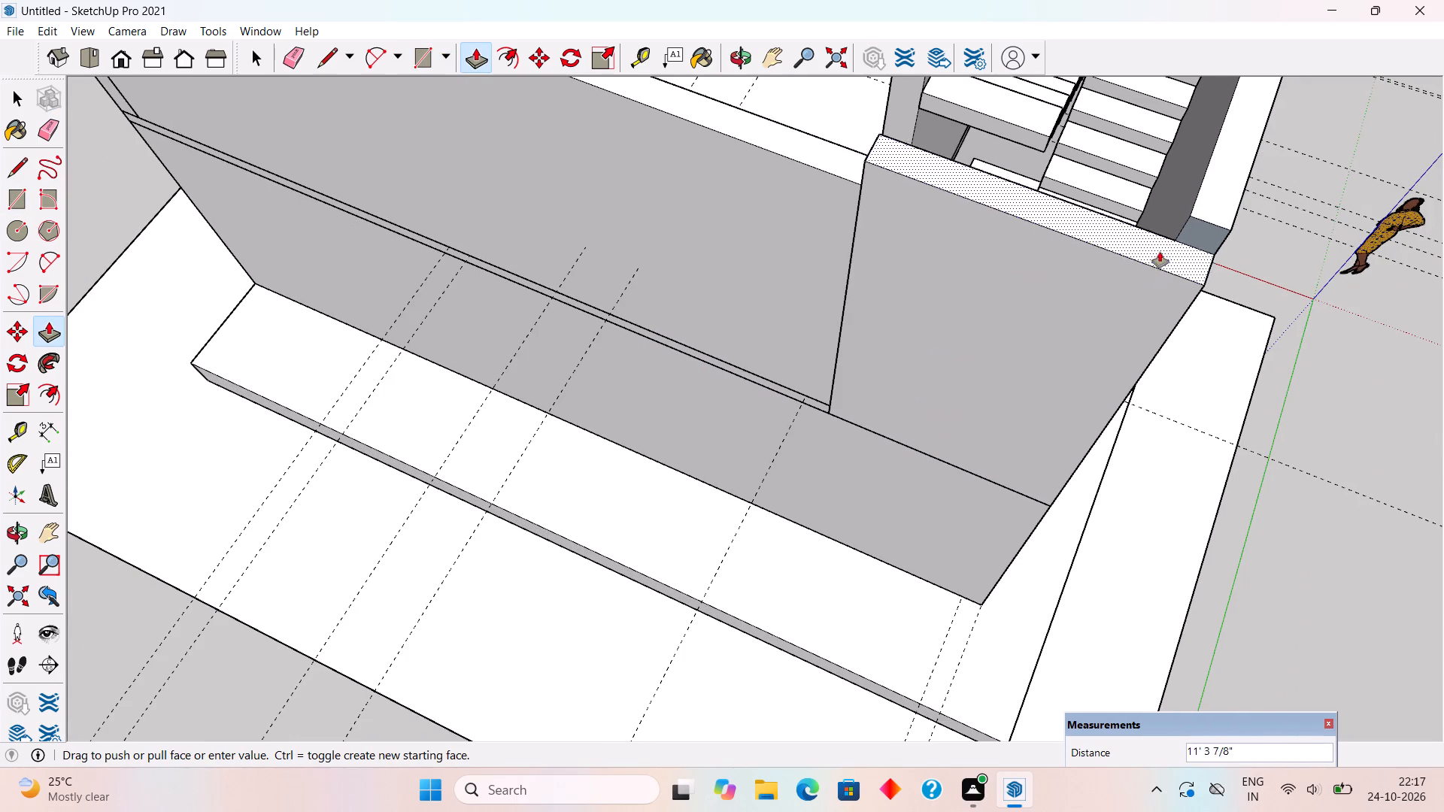
middle_click_drag(1191, 229, 916, 262)
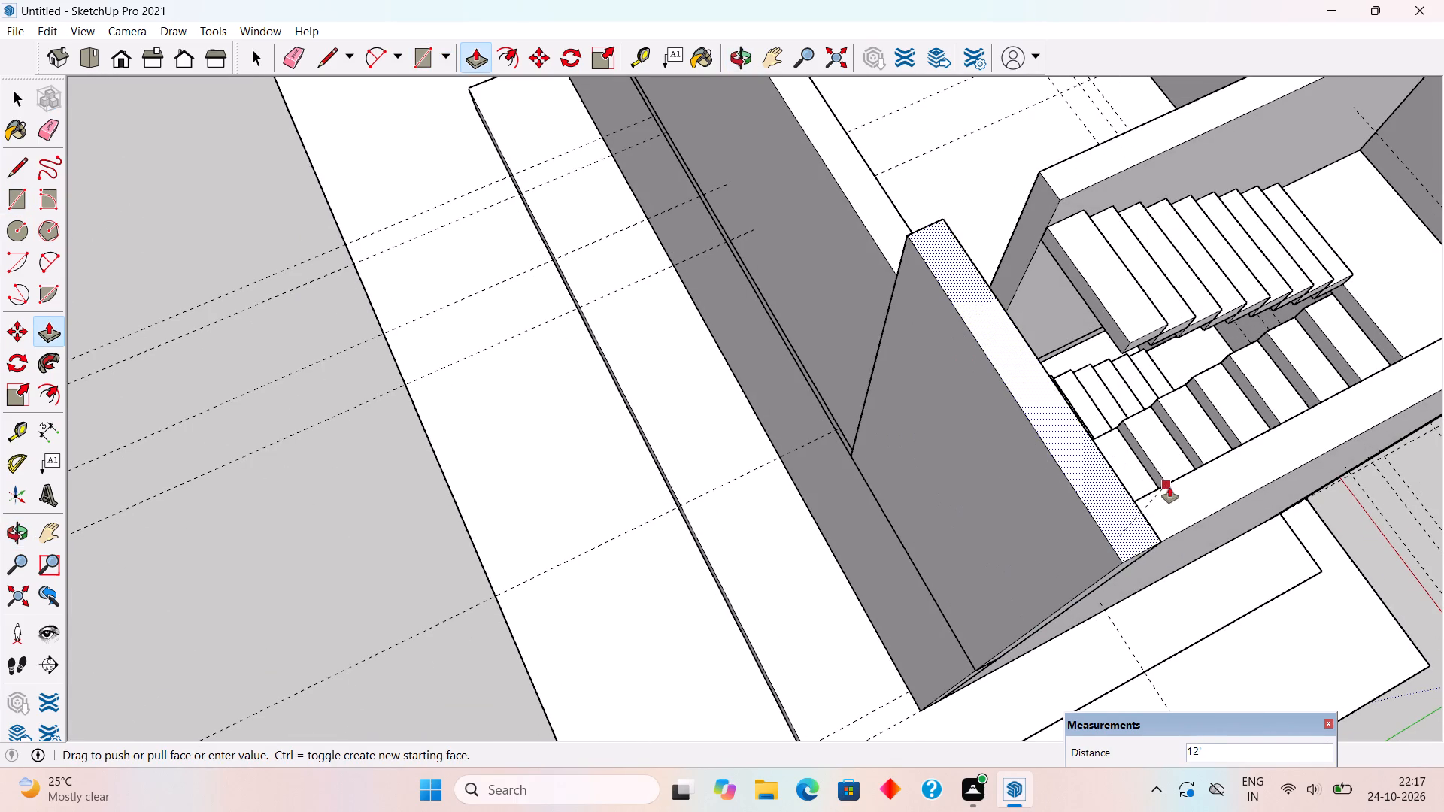
left_click(891, 265)
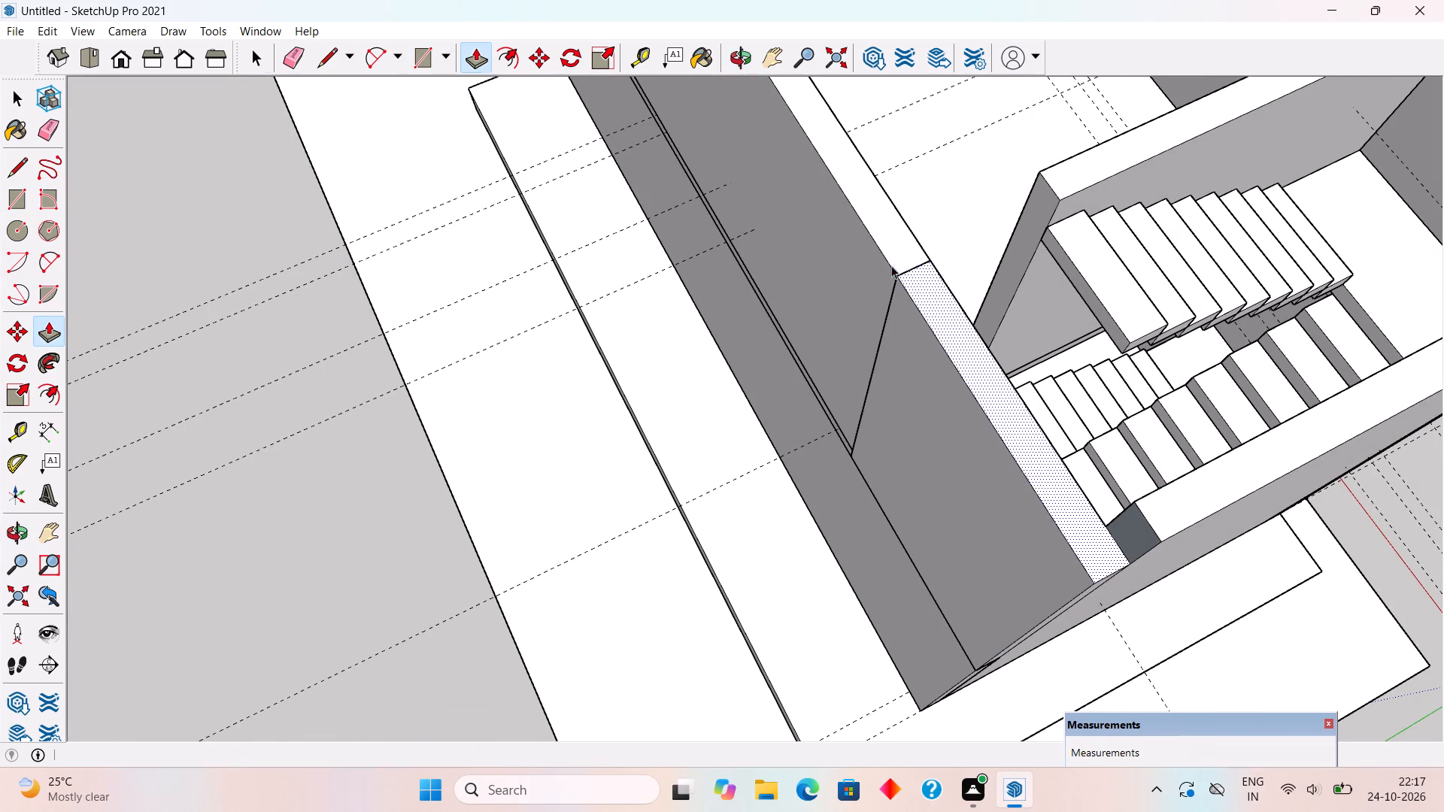
key("space")
Undo the extrusion and the rectangle of the ungrouped wall infill beside the stair landing.
triple_click(969, 403)
right_click(969, 403)
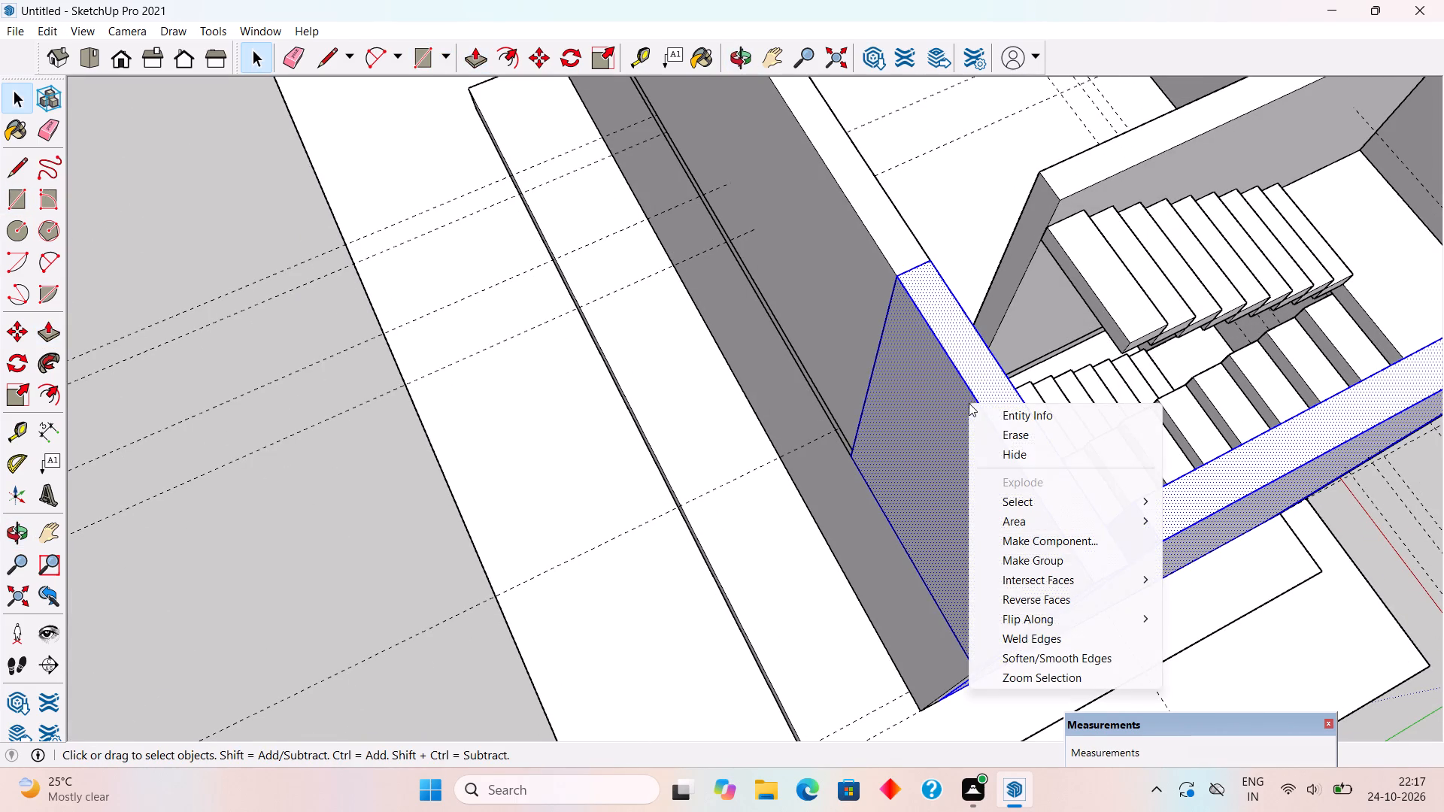
key("ctrl+z")
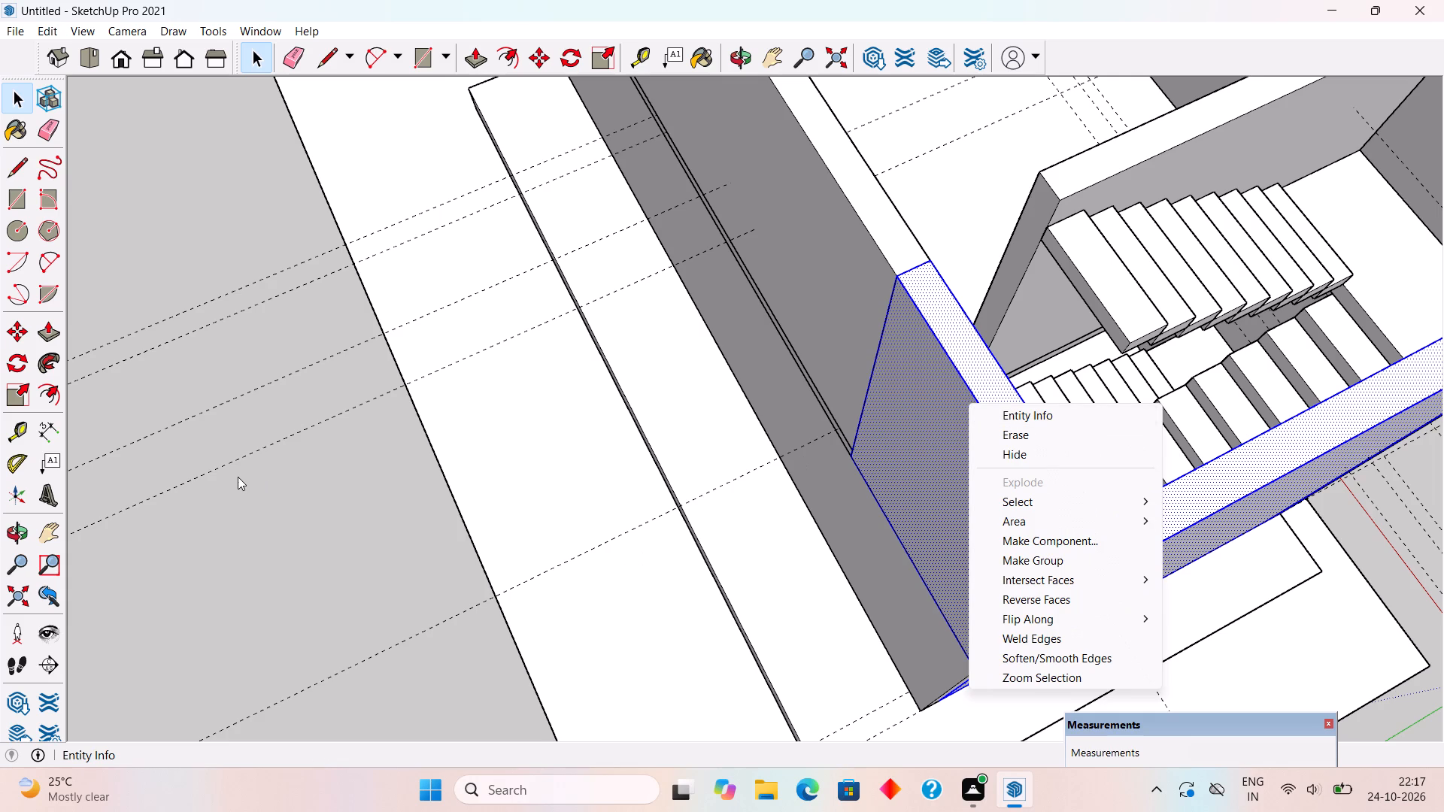
left_click(165, 477)
key("ctrl+z")
key("ctrl+z")
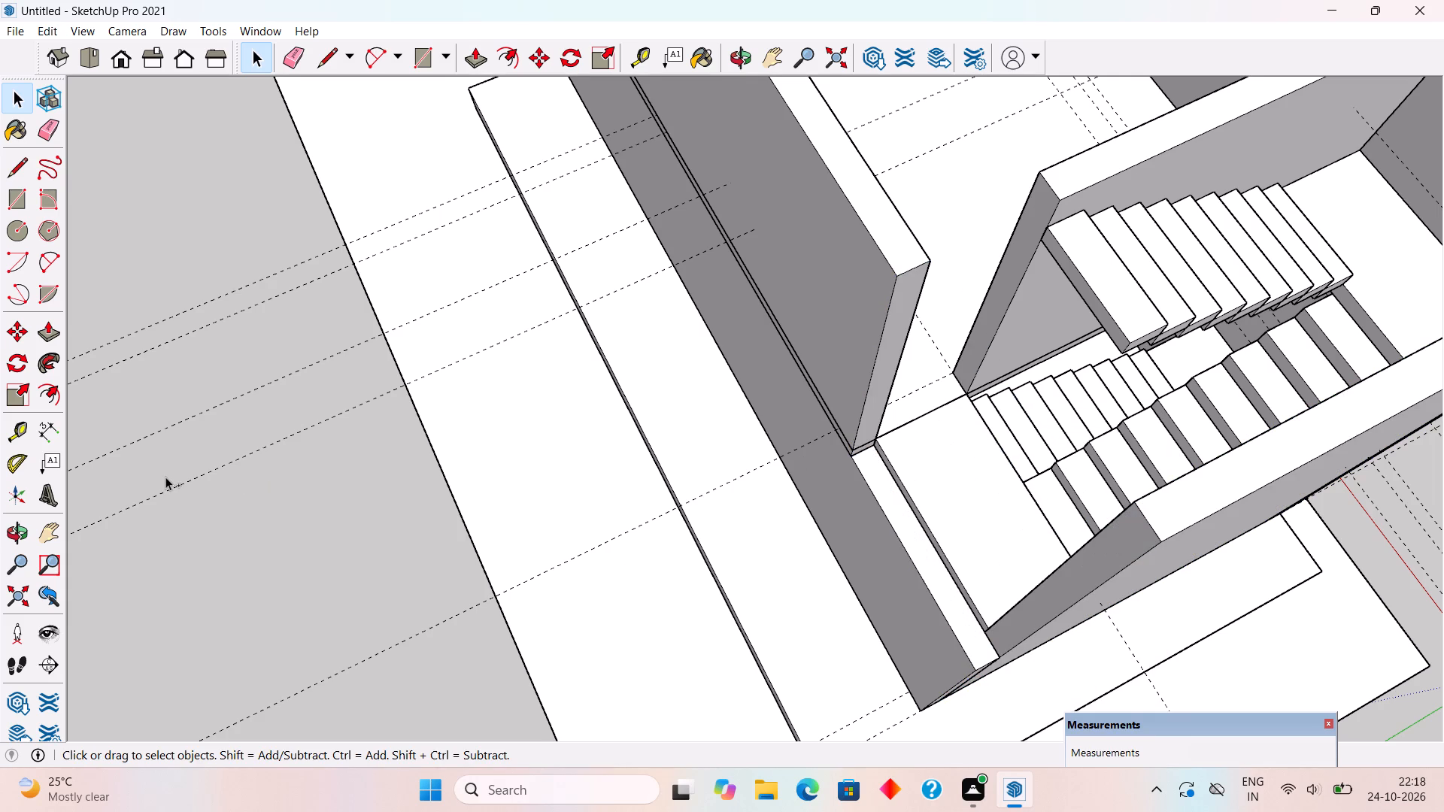
Select the entire loose cross wall at the stair end of the house and make it a group.
triple_click(1115, 589)
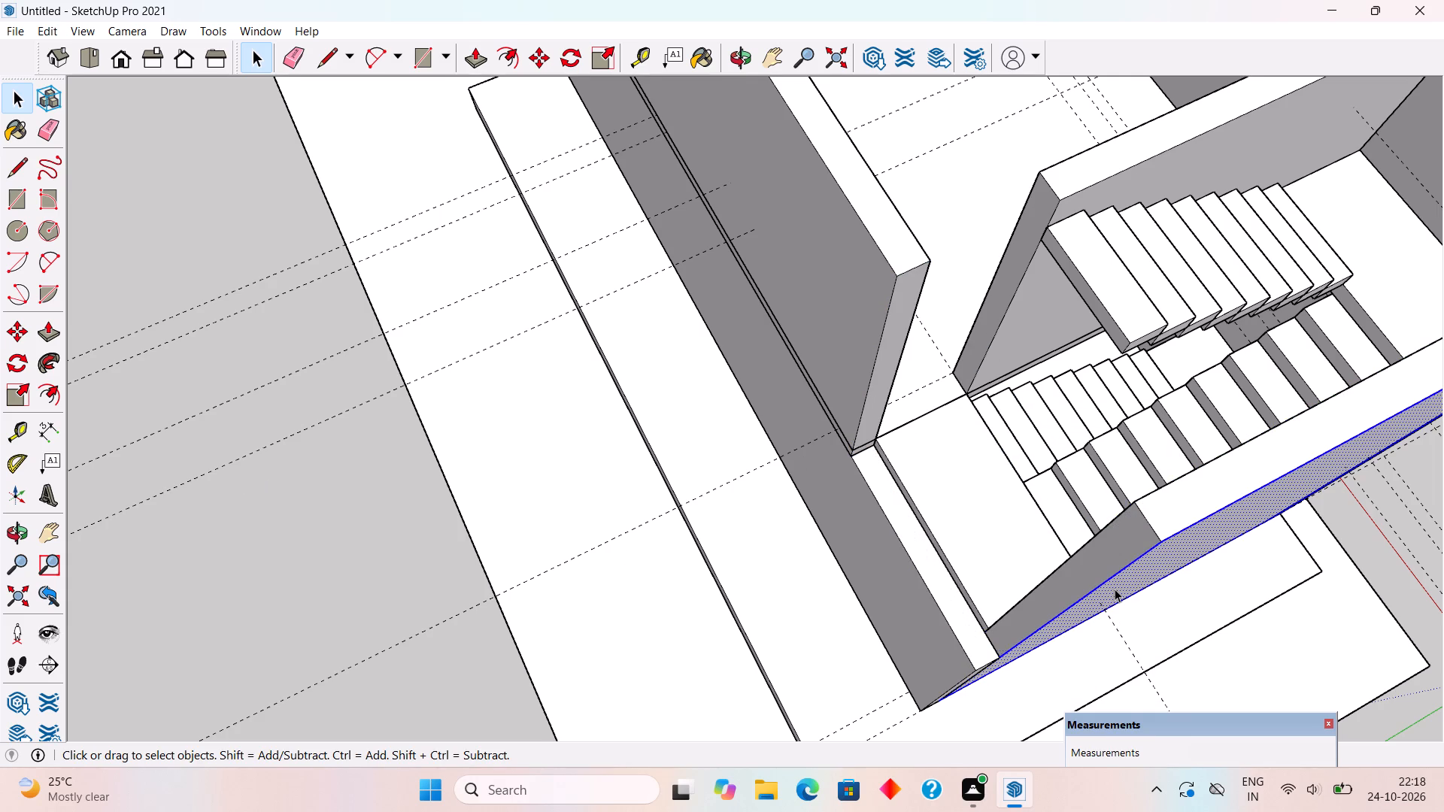
right_click(1113, 588)
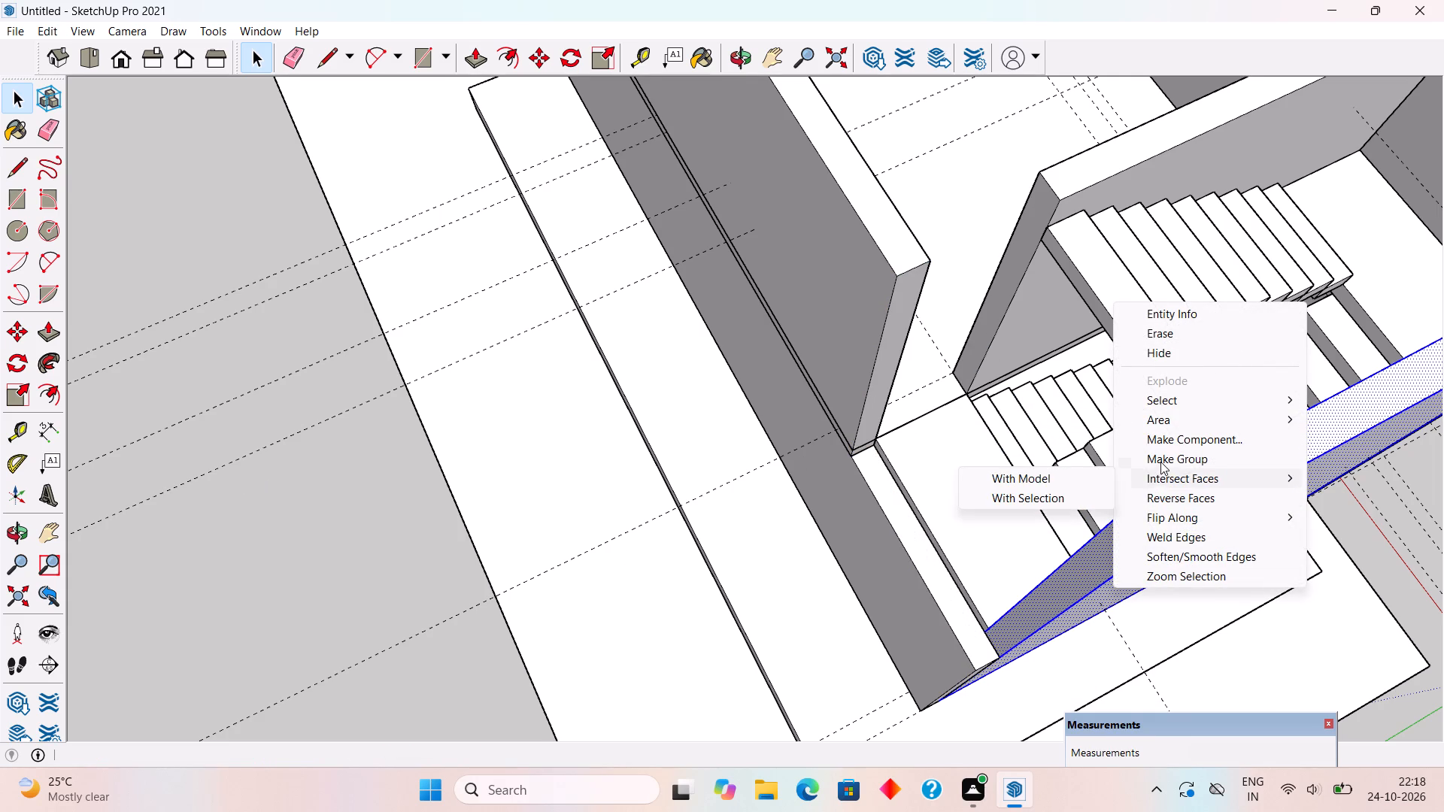
left_click(1163, 457)
left_click(268, 526)
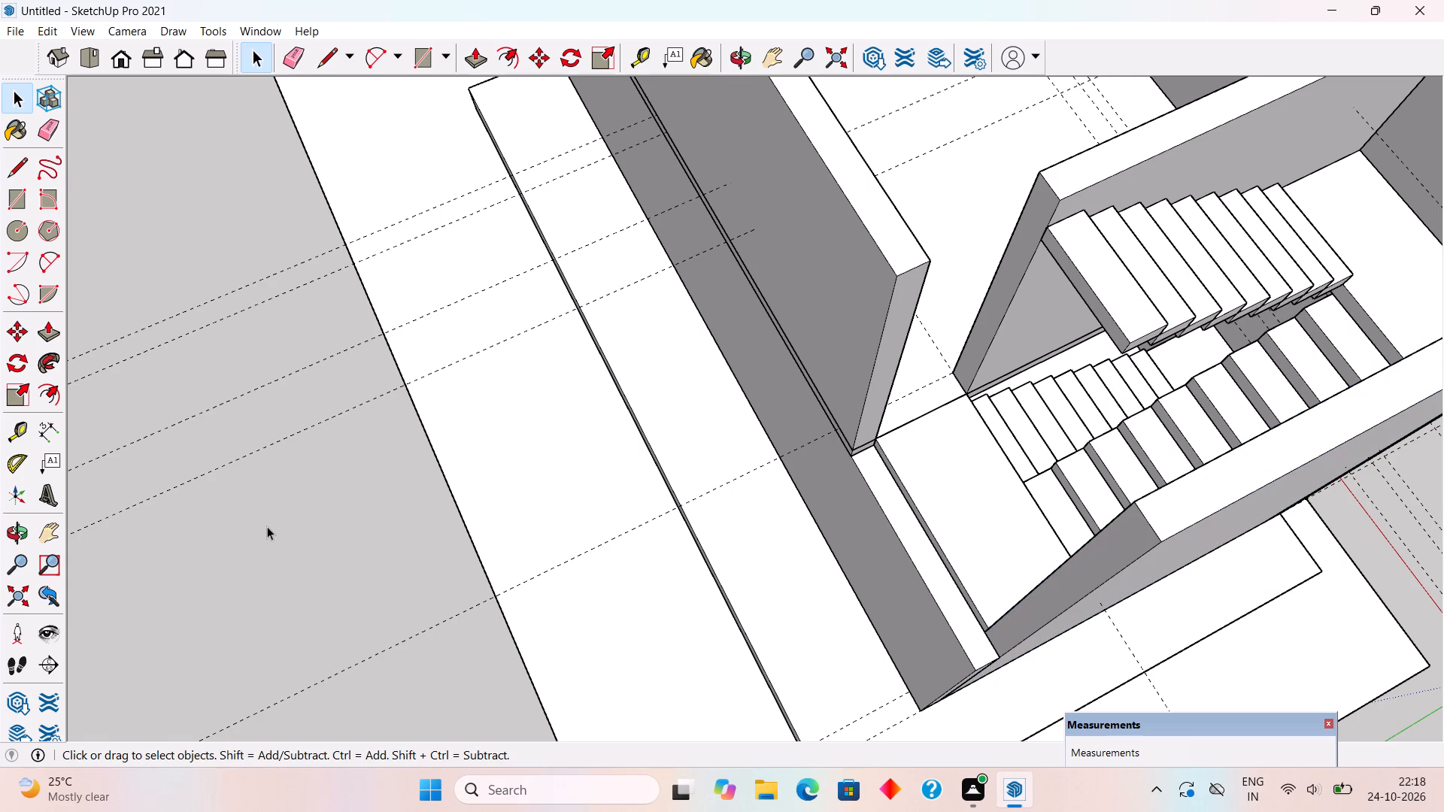
Draw a 6' 9" by 9" rectangle on the ground-floor side wall's exposed top, from the upper wall's end to the outer corner.
key("r")
scroll(897, 444, "up", 6)
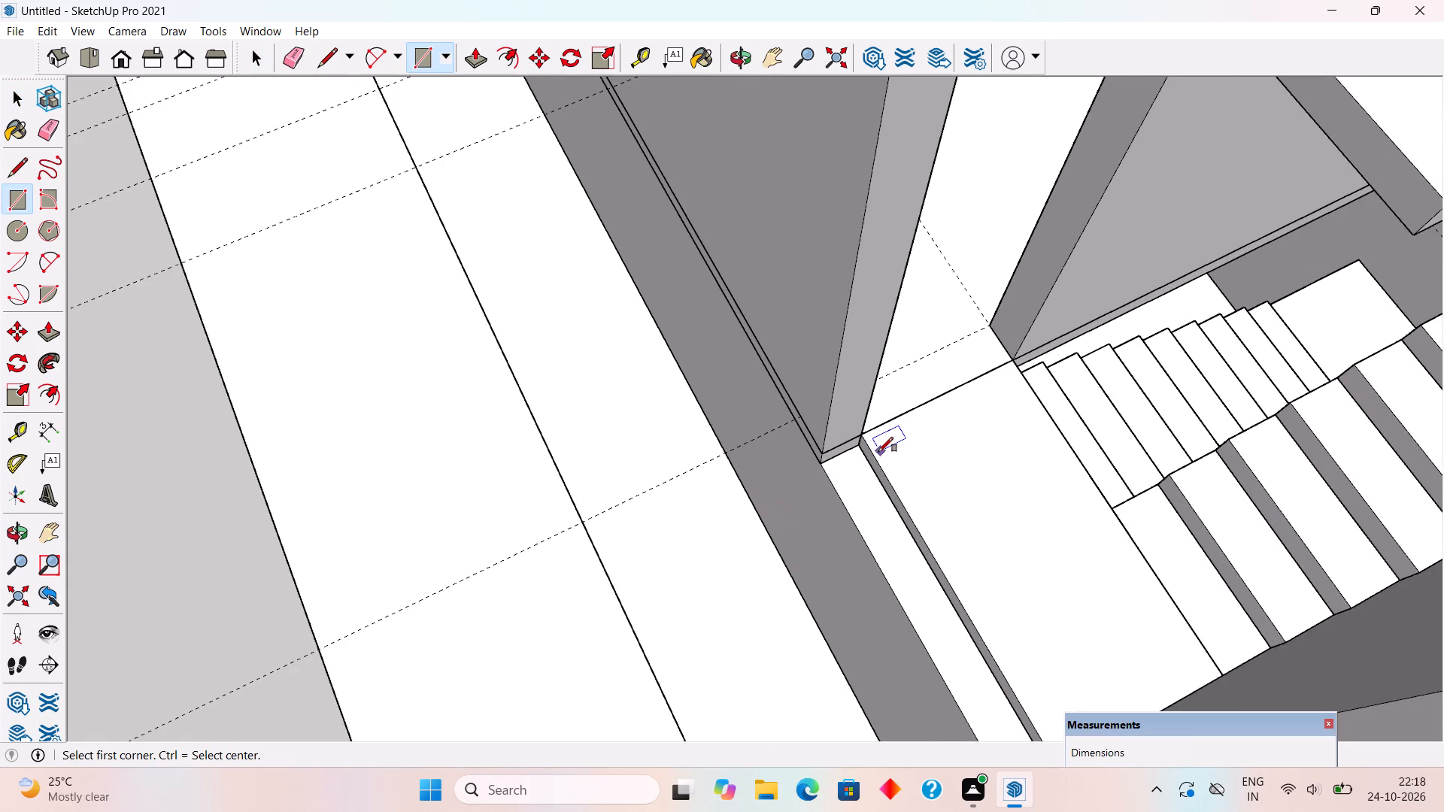
scroll(878, 452, "up", 8)
left_click(846, 447)
scroll(781, 423, "down", 17)
scroll(869, 647, "up", 4)
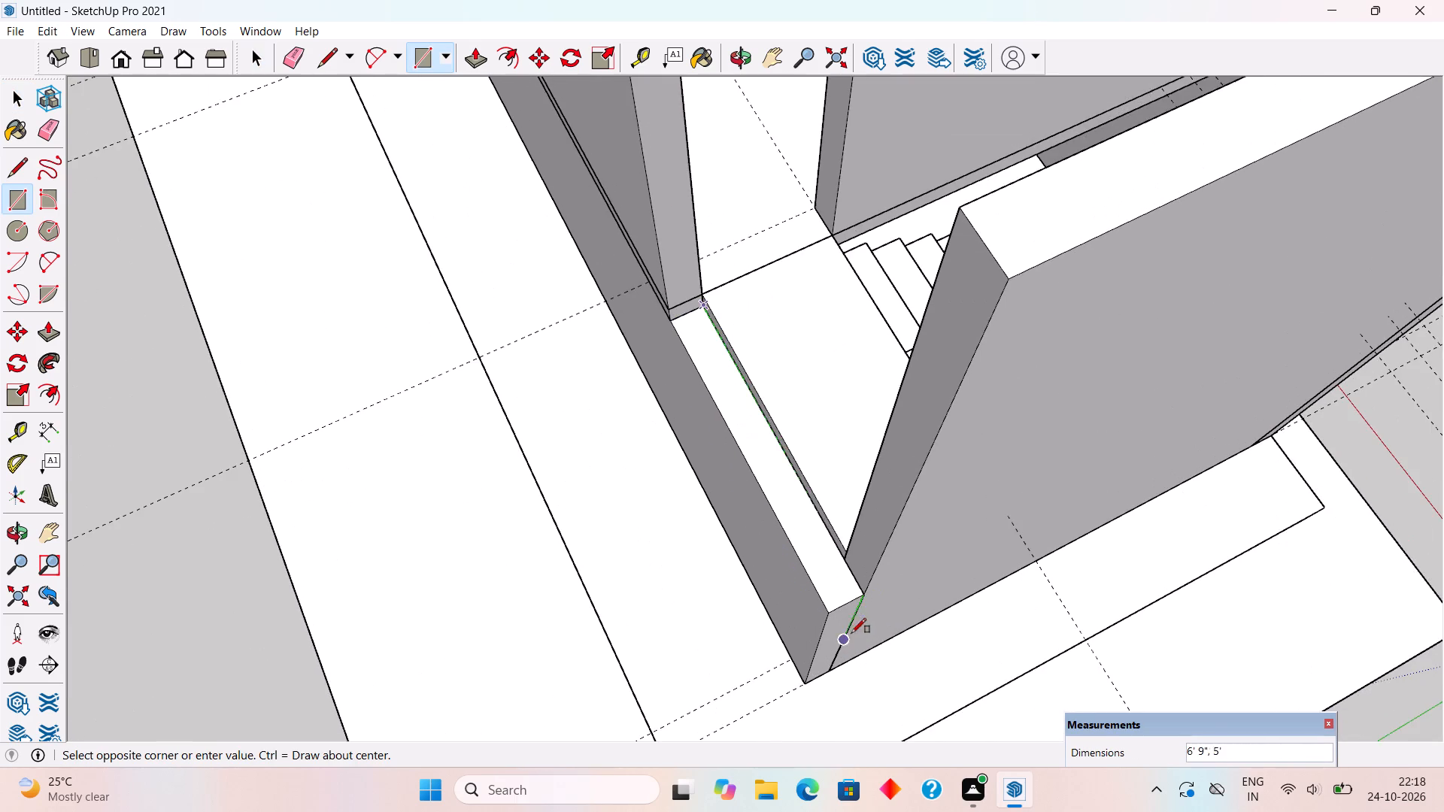
scroll(839, 621, "up", 8)
left_click(829, 617)
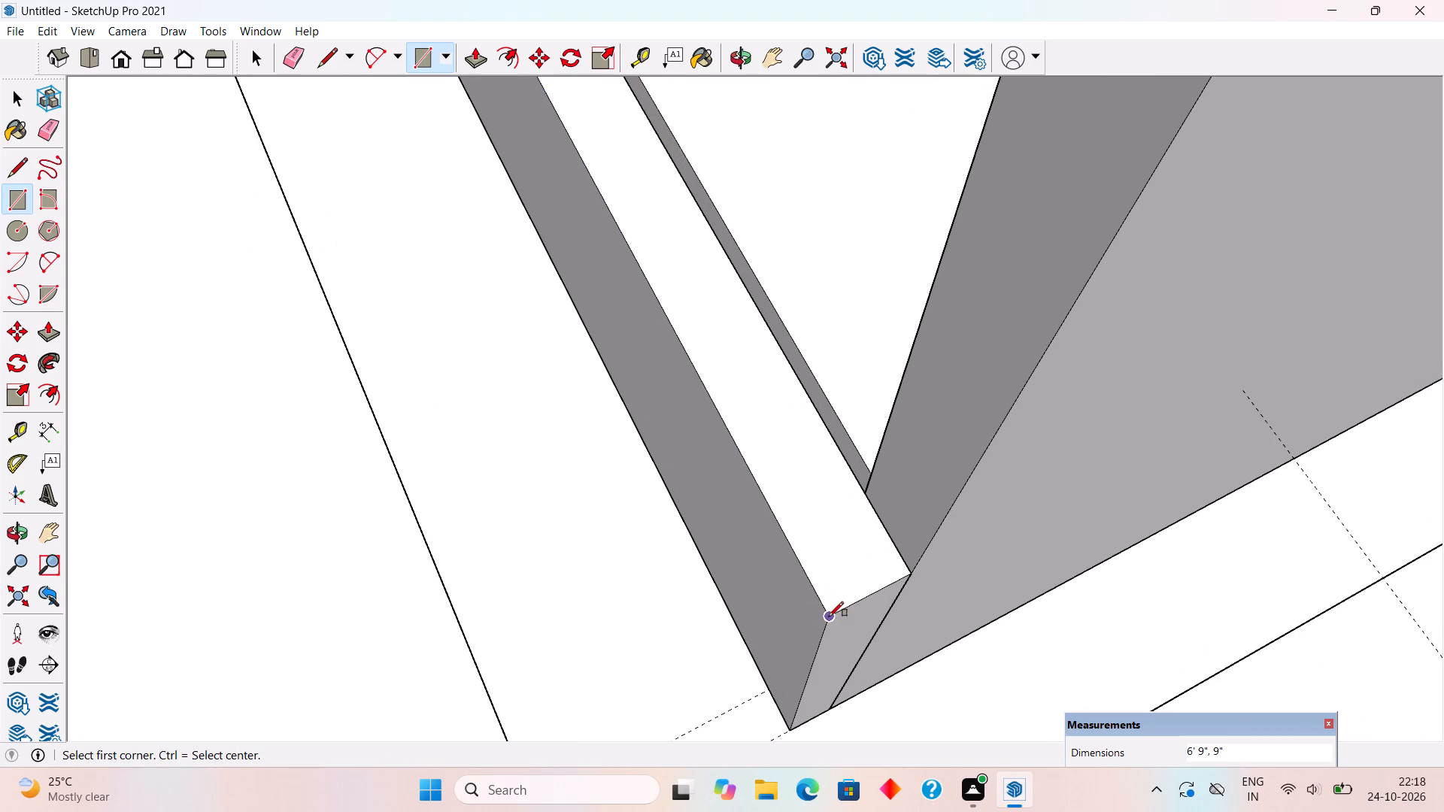
Extrude the 6' 9" by 9" rectangle 10' upward and group the resulting infill wall.
middle_click_drag(827, 623, 622, 587)
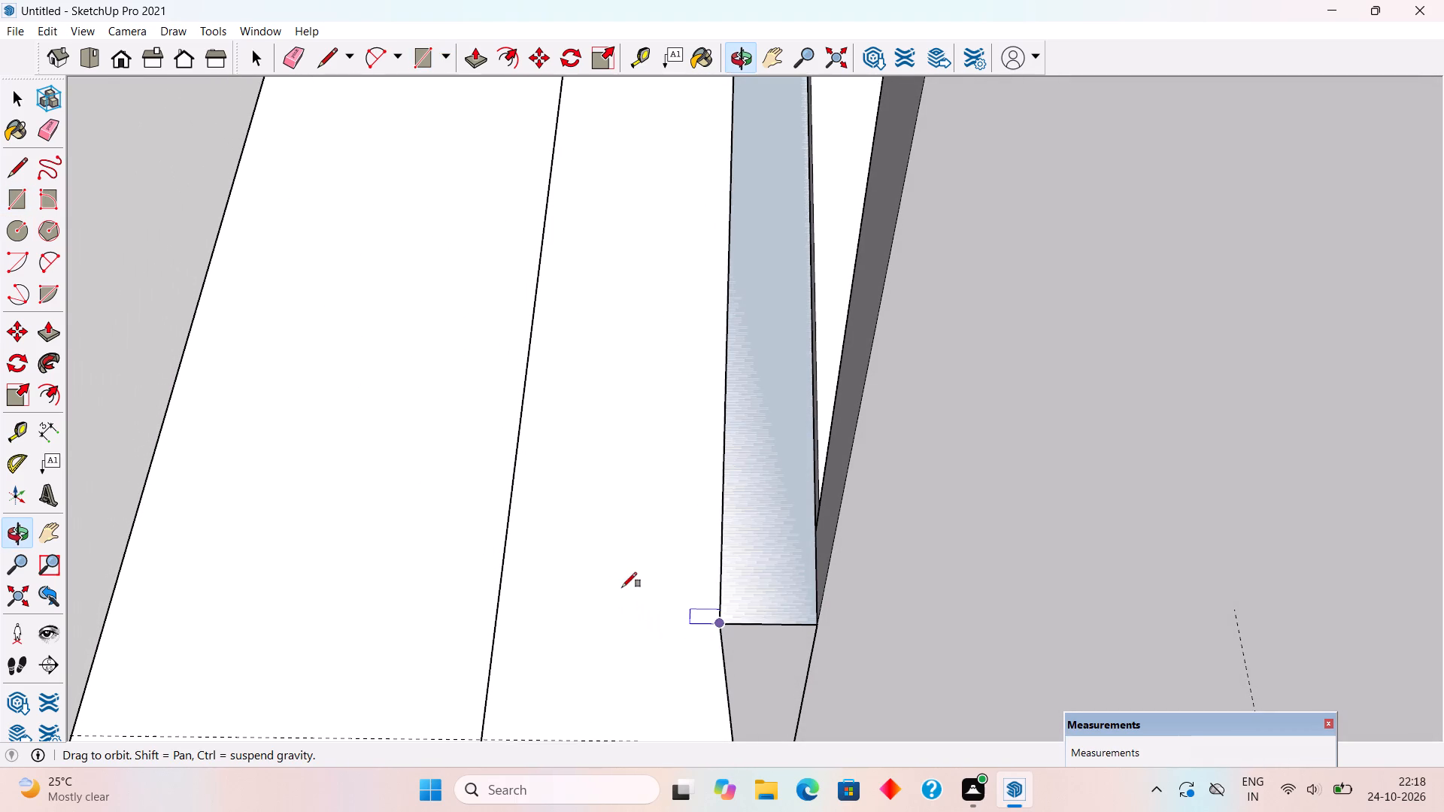
key("p")
left_click(773, 562)
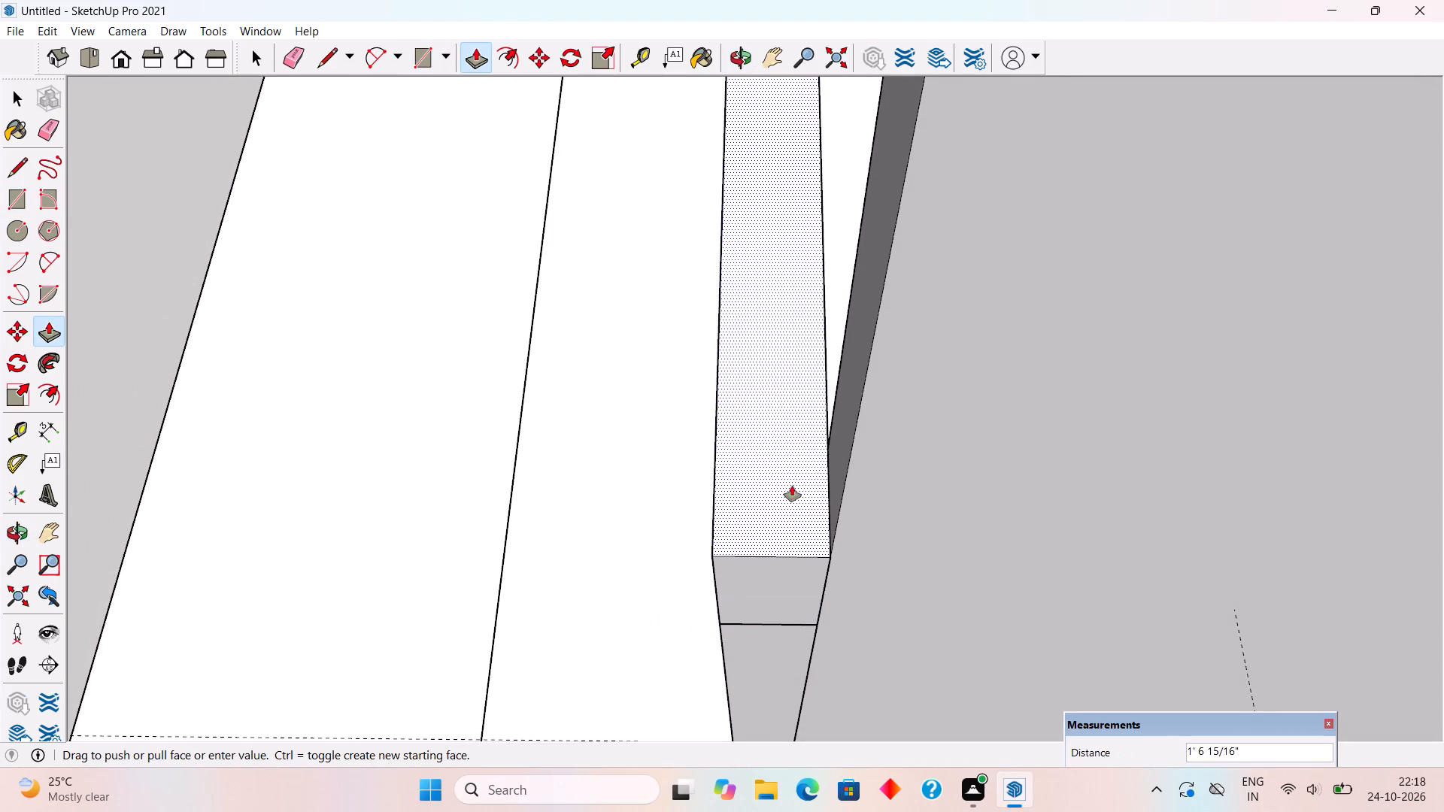
type("10'")
key("Return")
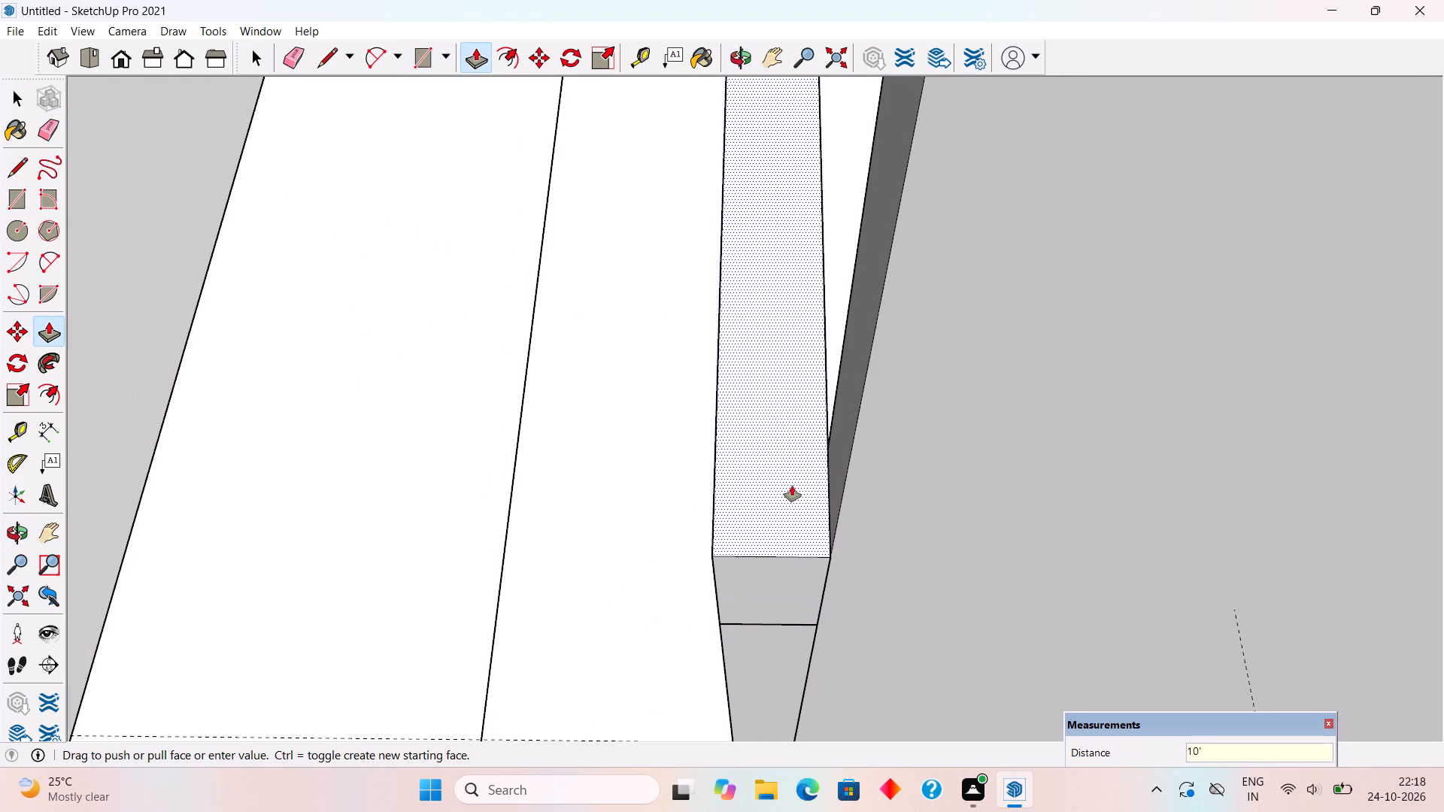
key("space")
triple_click(792, 486)
right_click(792, 486)
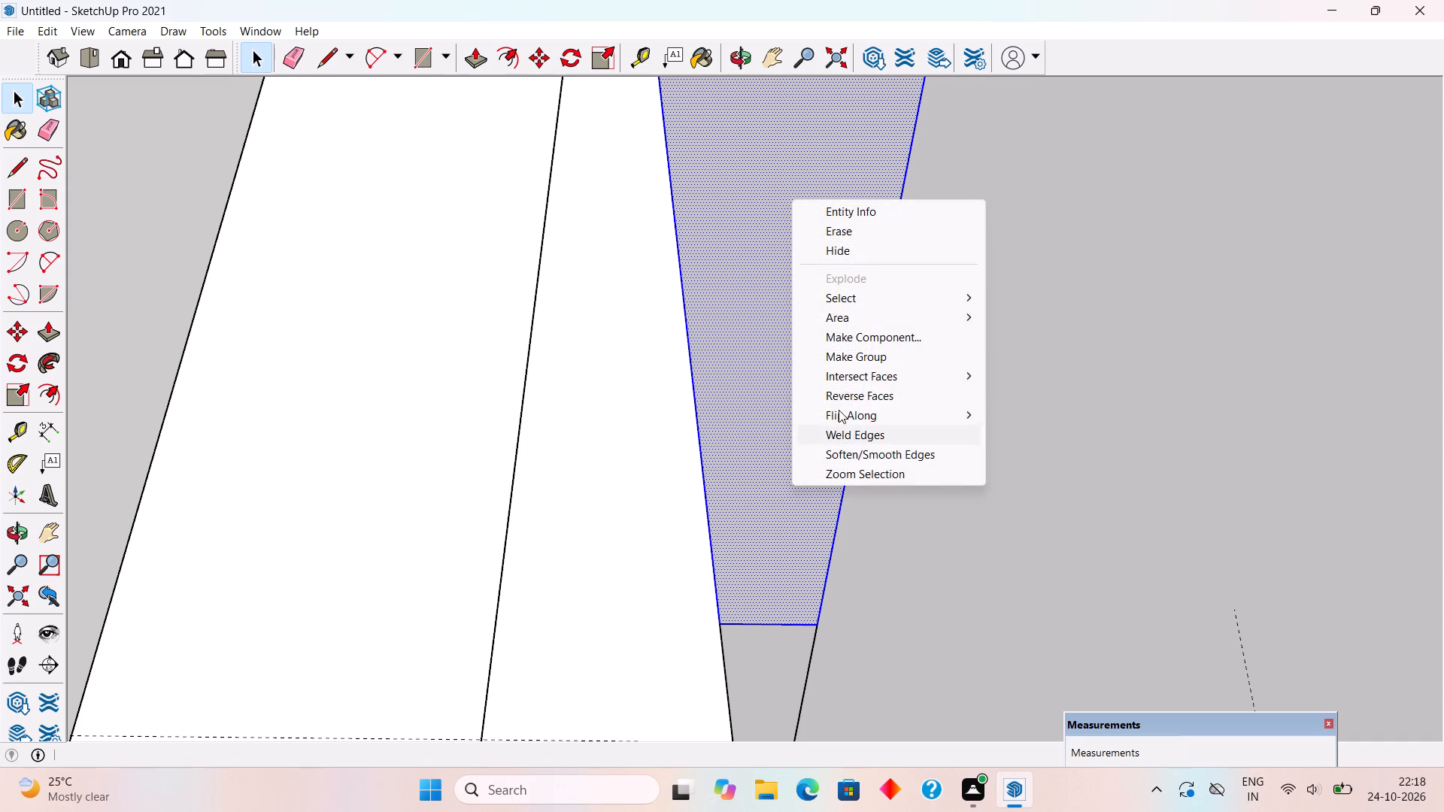
left_click(848, 357)
Open the infill wall's group and raise its top face 6" to meet the adjoining upper side wall's top.
scroll(847, 374, "down", 20)
scroll(824, 383, "down", 5)
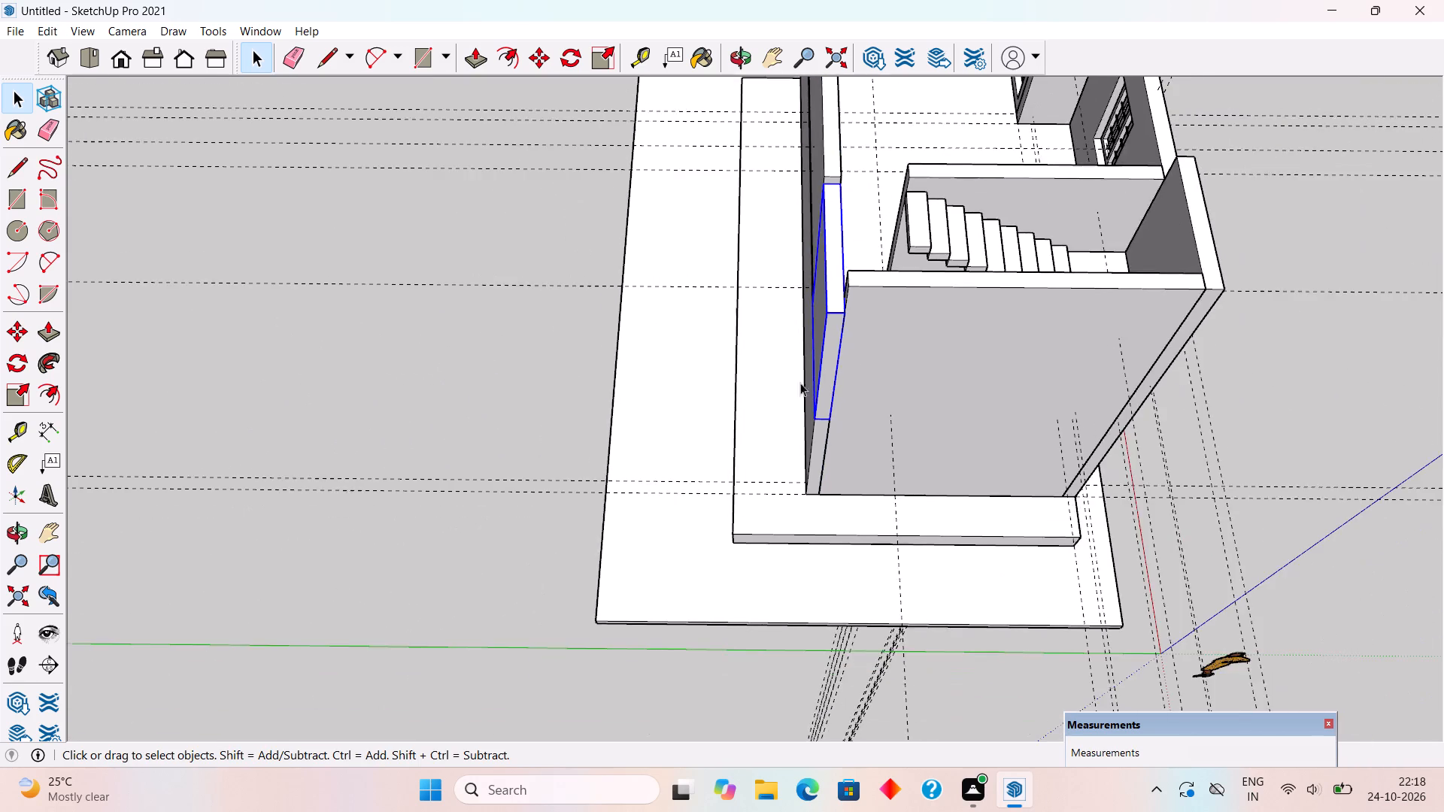
middle_click_drag(667, 398, 1188, 393)
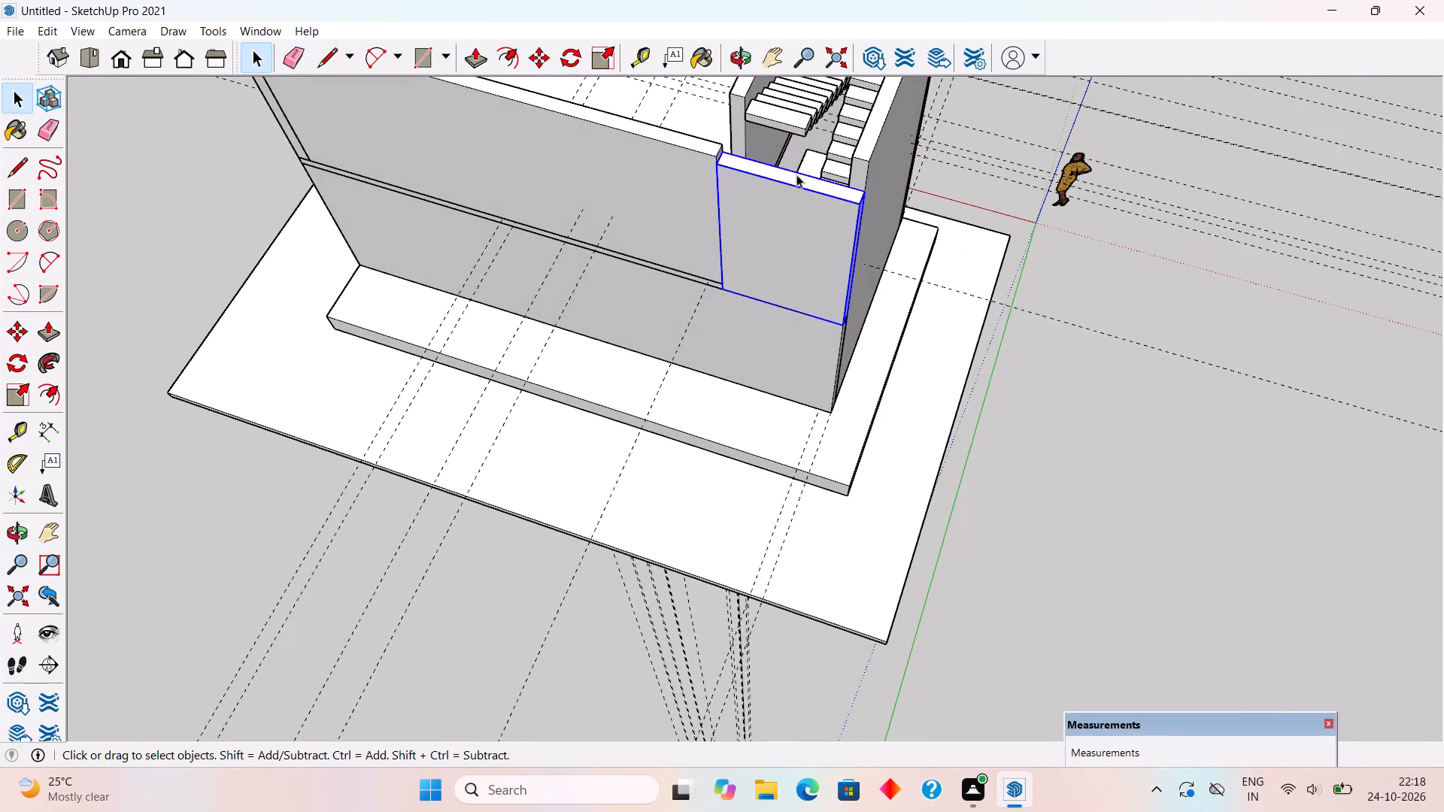
scroll(766, 194, "down", 4)
scroll(775, 365, "down", 2)
scroll(743, 156, "up", 3)
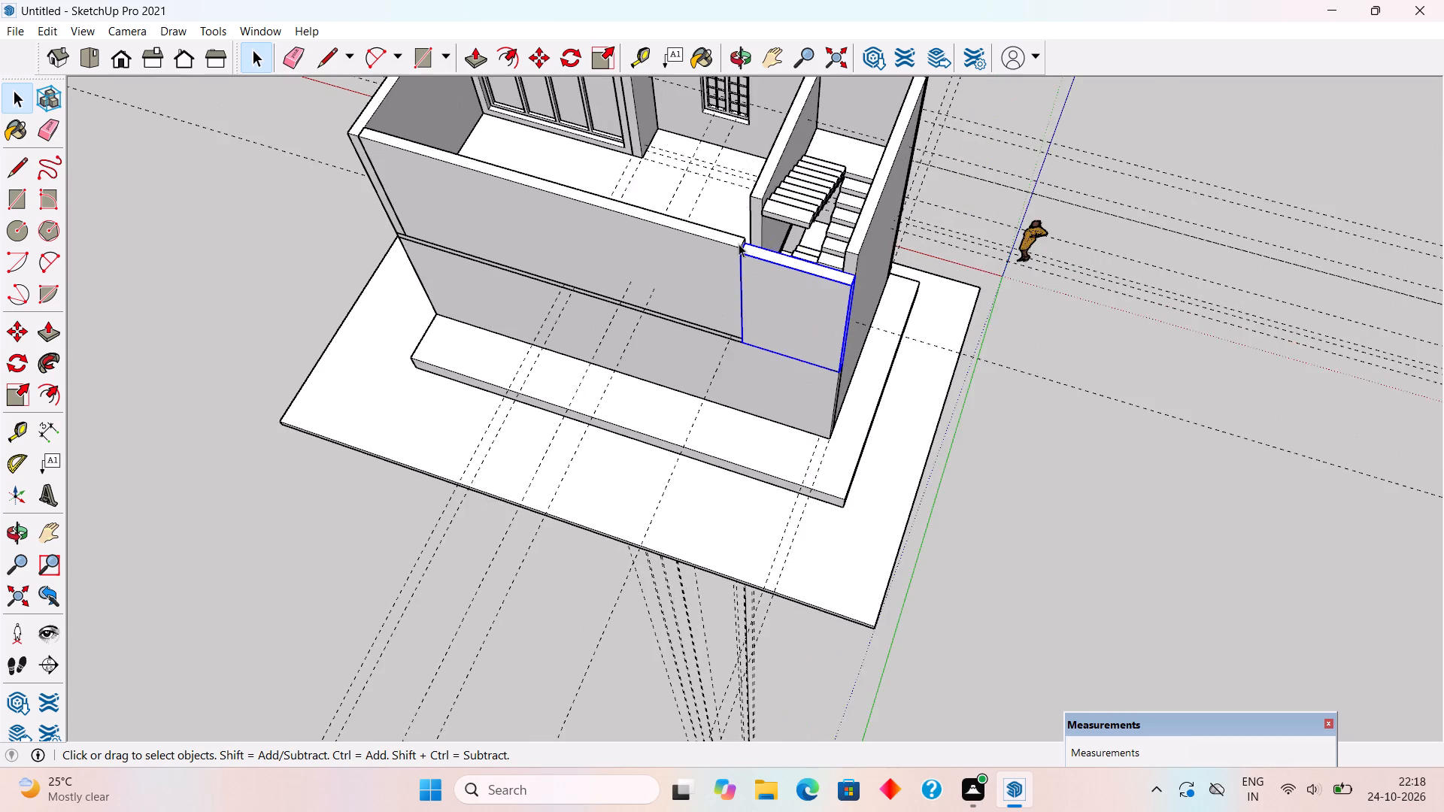
scroll(739, 244, "up", 8)
triple_click(845, 343)
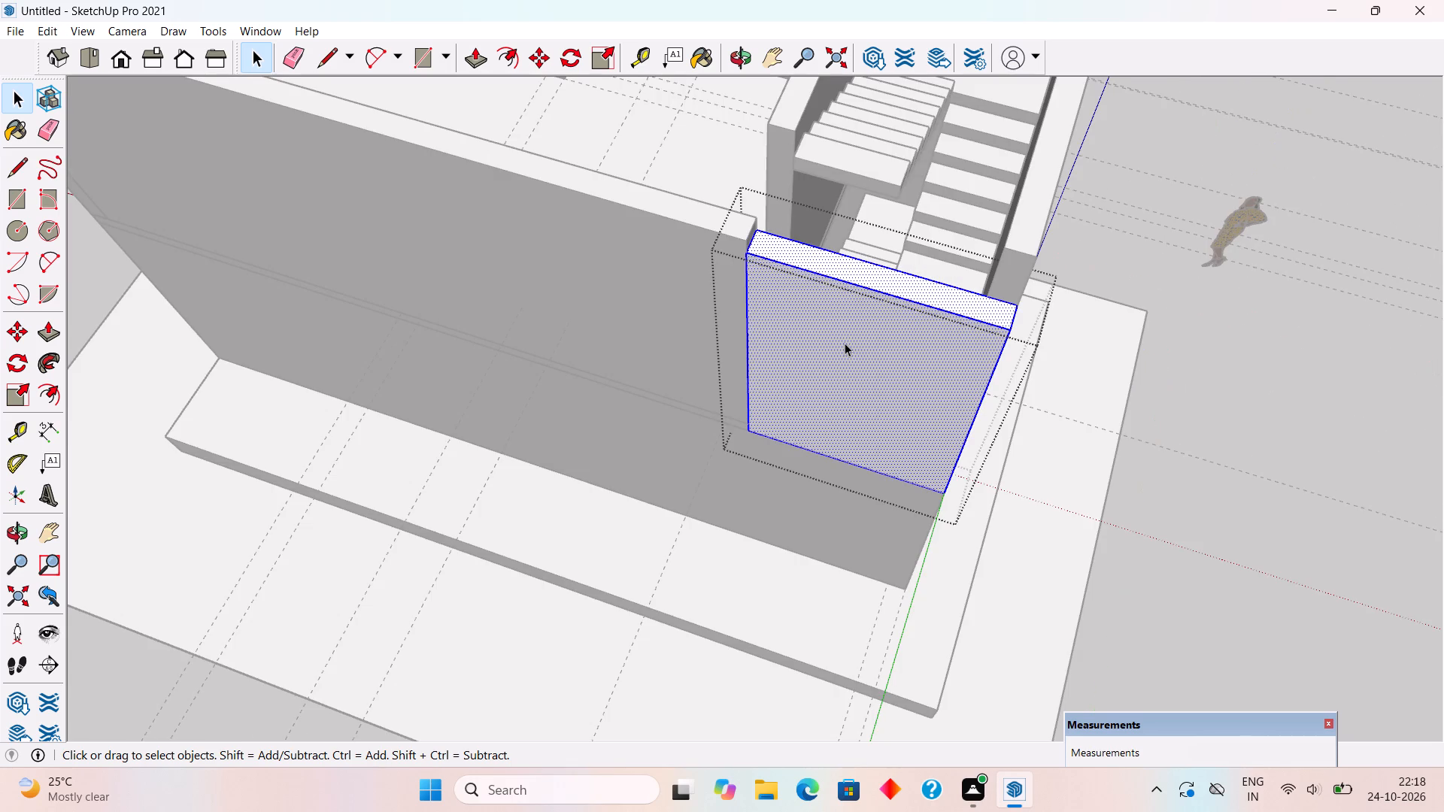
key("p")
left_click(837, 262)
left_click(718, 232)
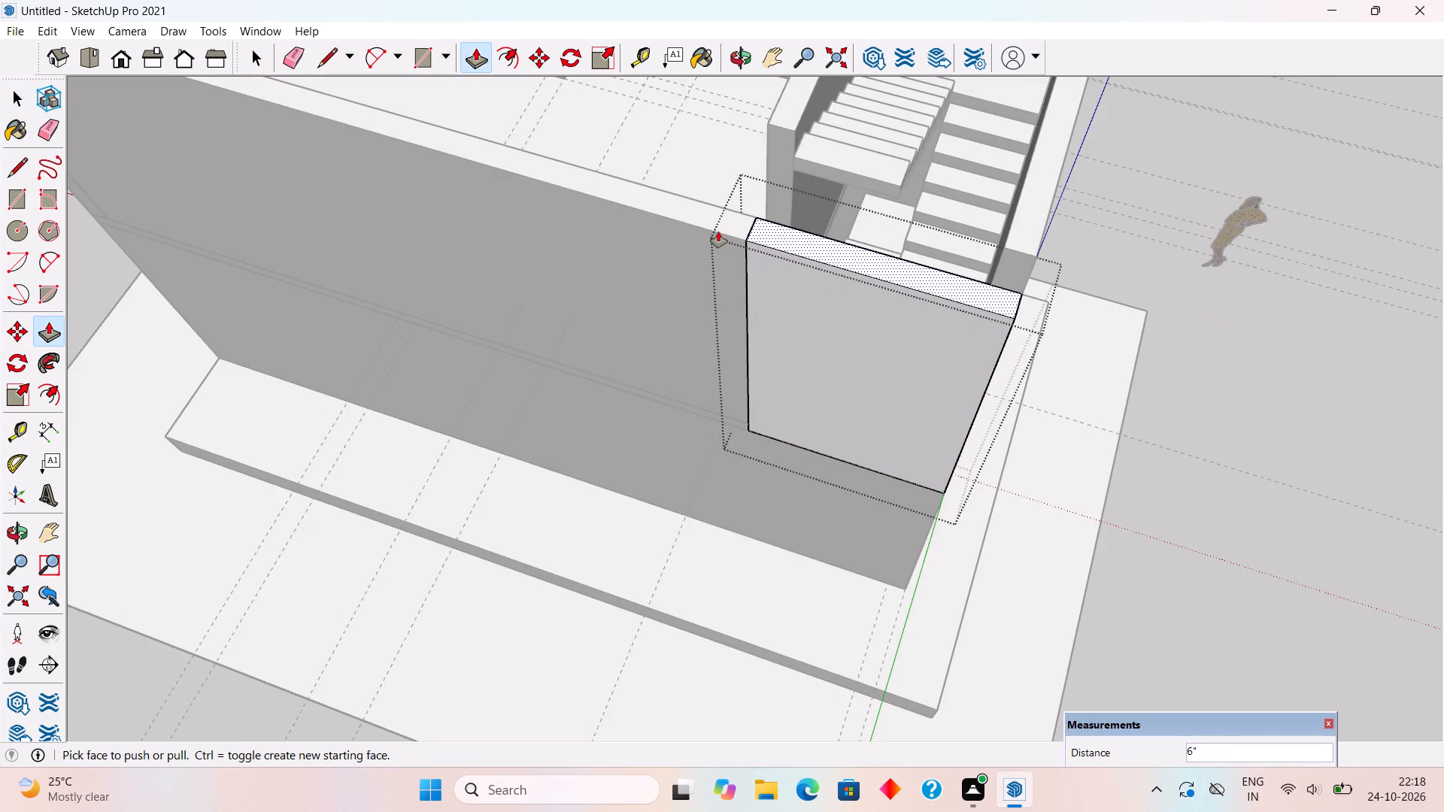
key("space")
left_click(1243, 389)
Open the cross wall's group and push its top face down to line up with the infill wall's top.
scroll(1228, 371, "down", 4)
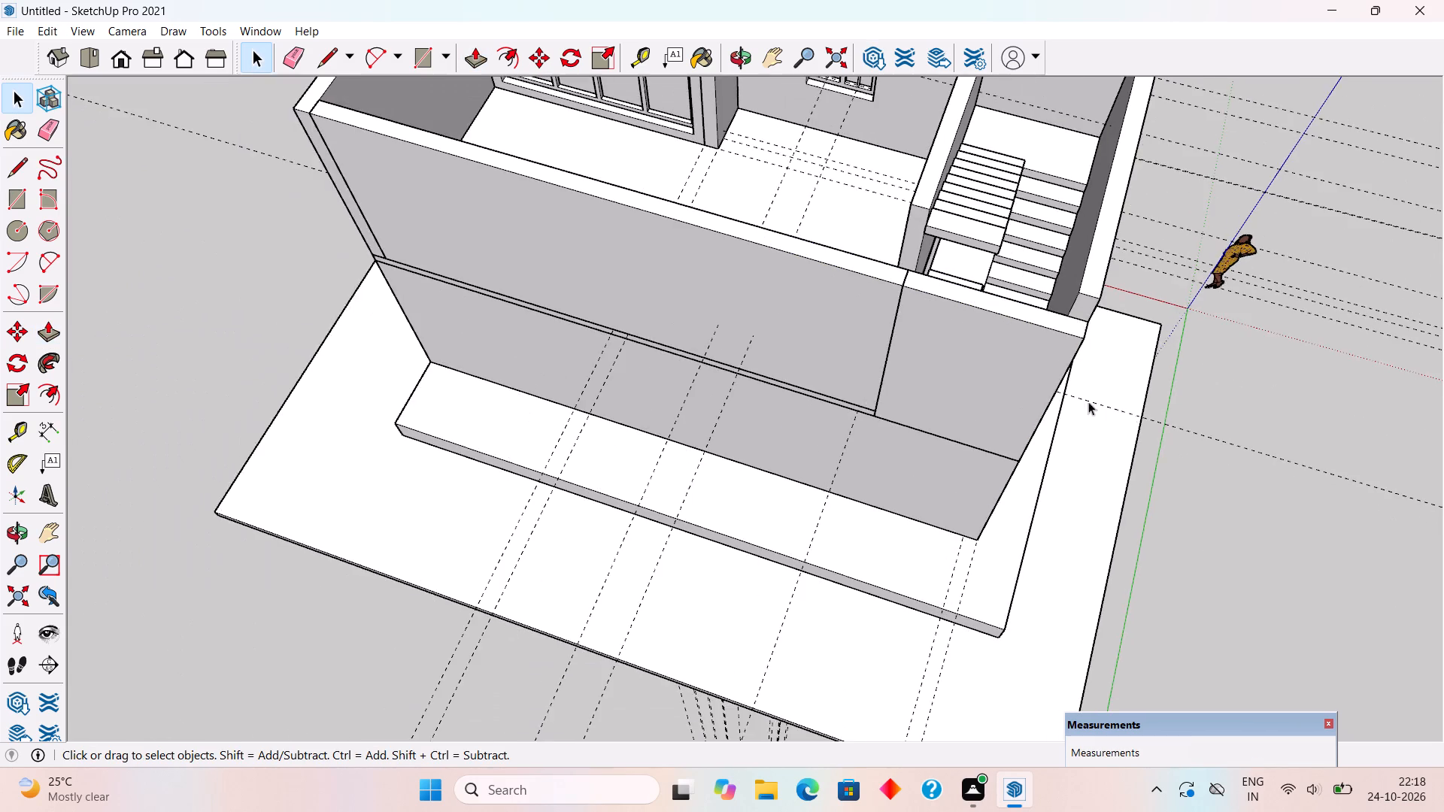
middle_click_drag(994, 416, 571, 324)
middle_click_drag(898, 388, 817, 450)
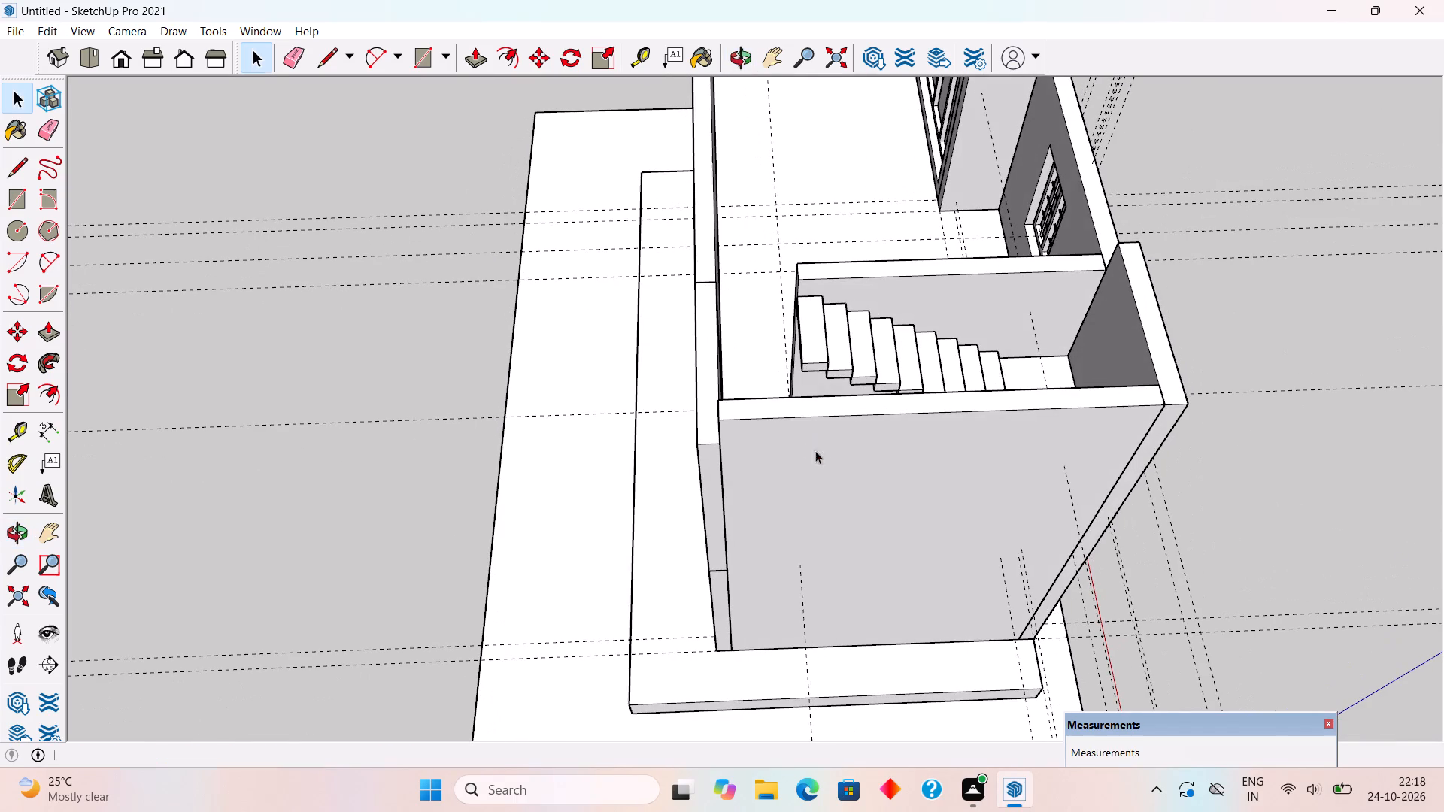
triple_click(818, 406)
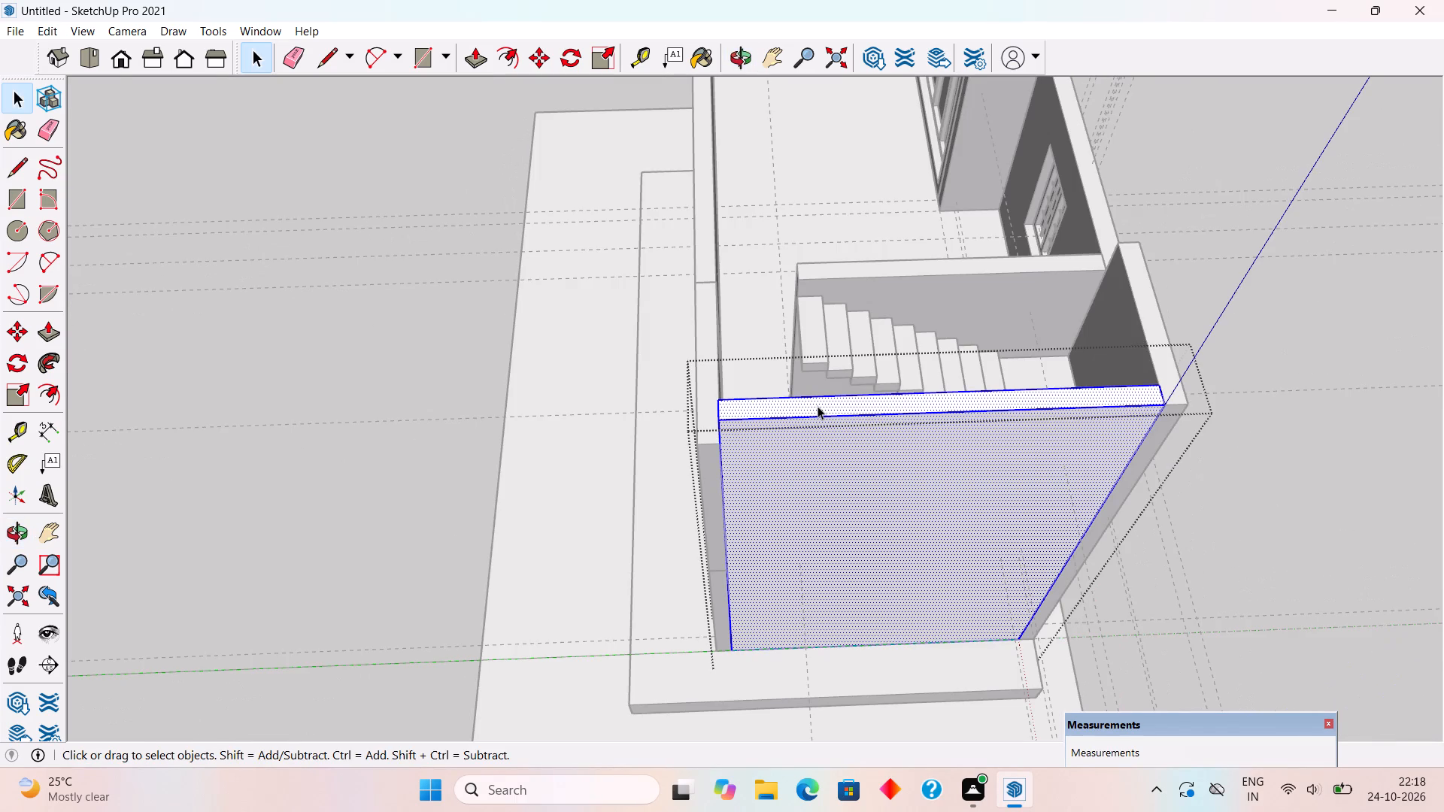
key("p")
left_click(818, 406)
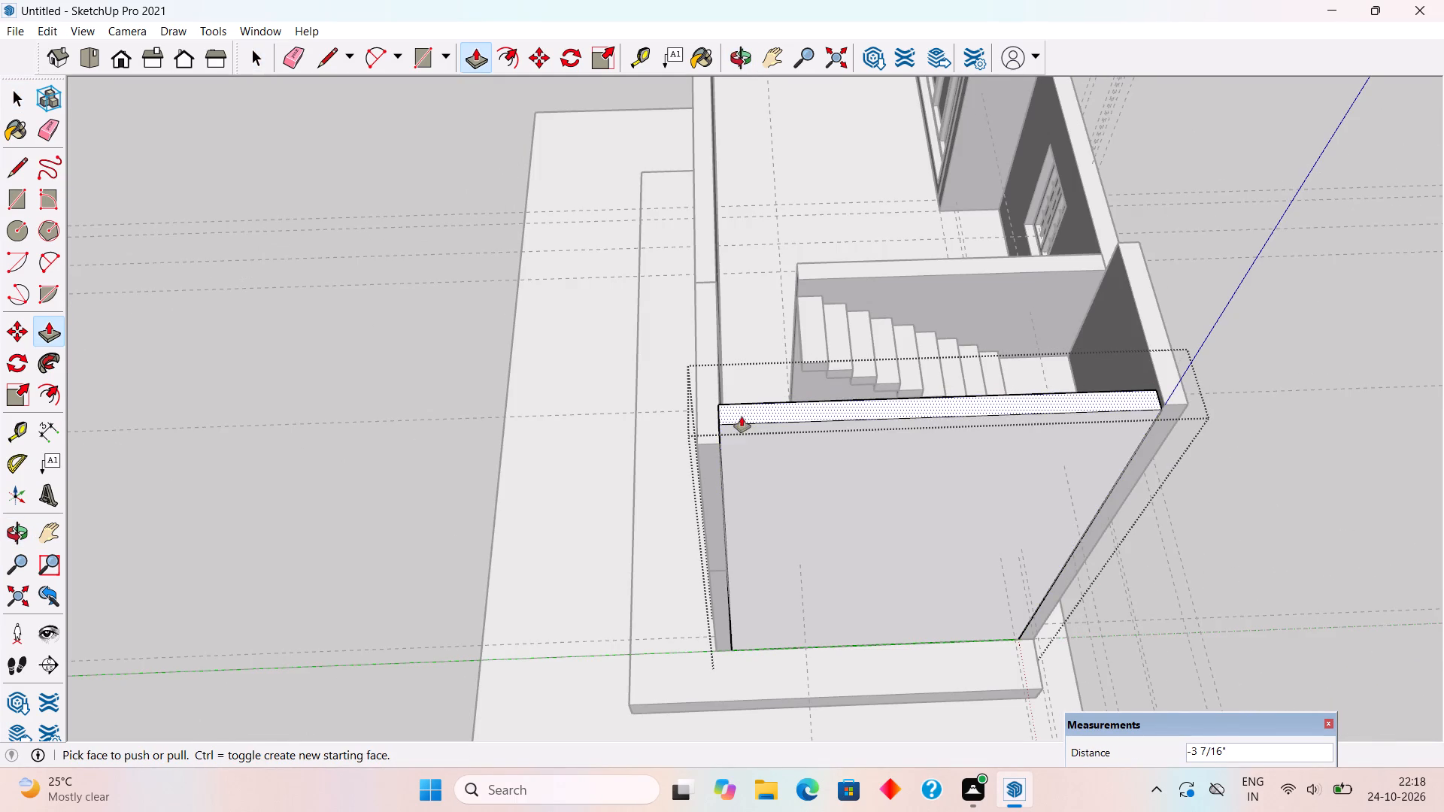
left_click(742, 417)
left_click(715, 441)
key("space")
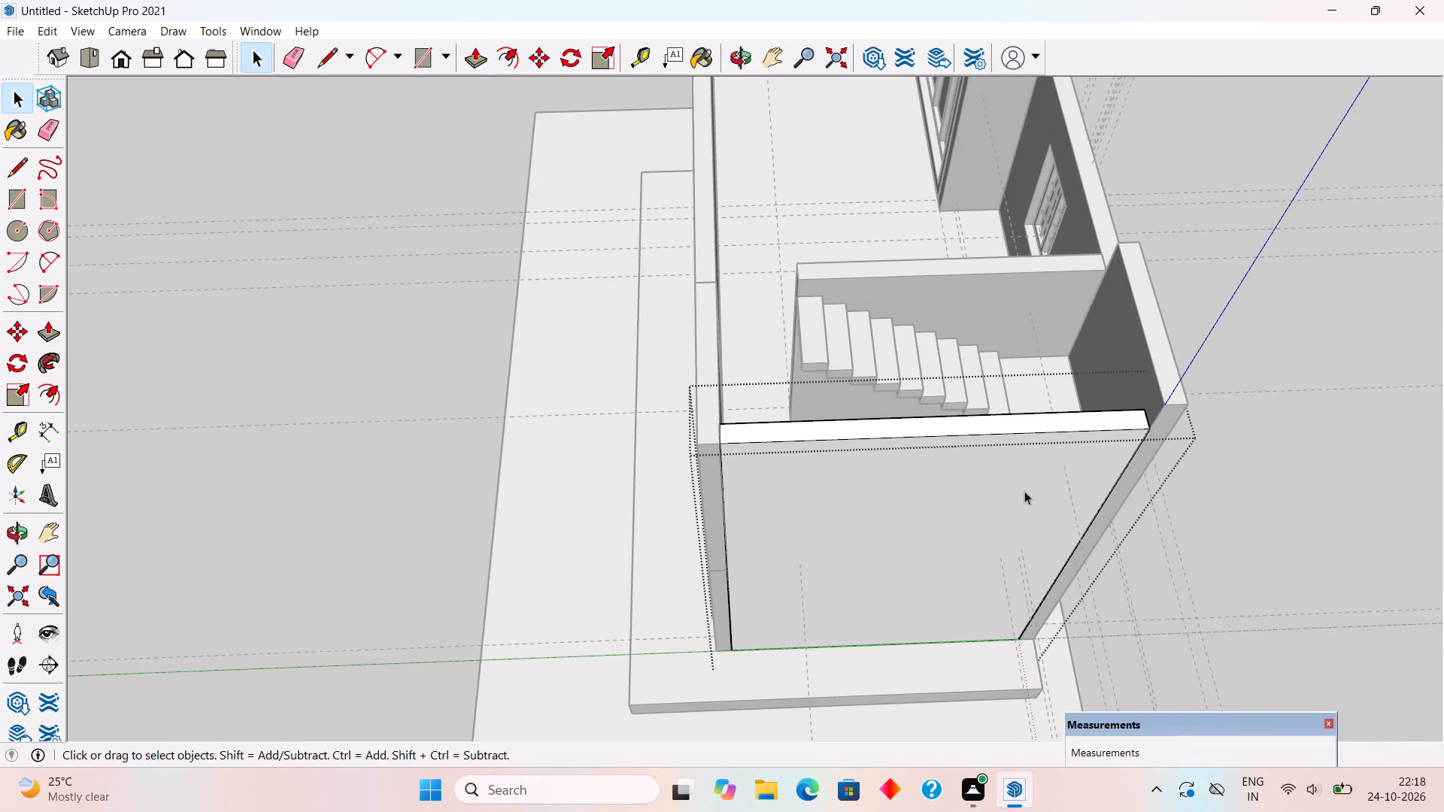
middle_click_drag(1148, 561, 1419, 653)
left_click(1218, 386)
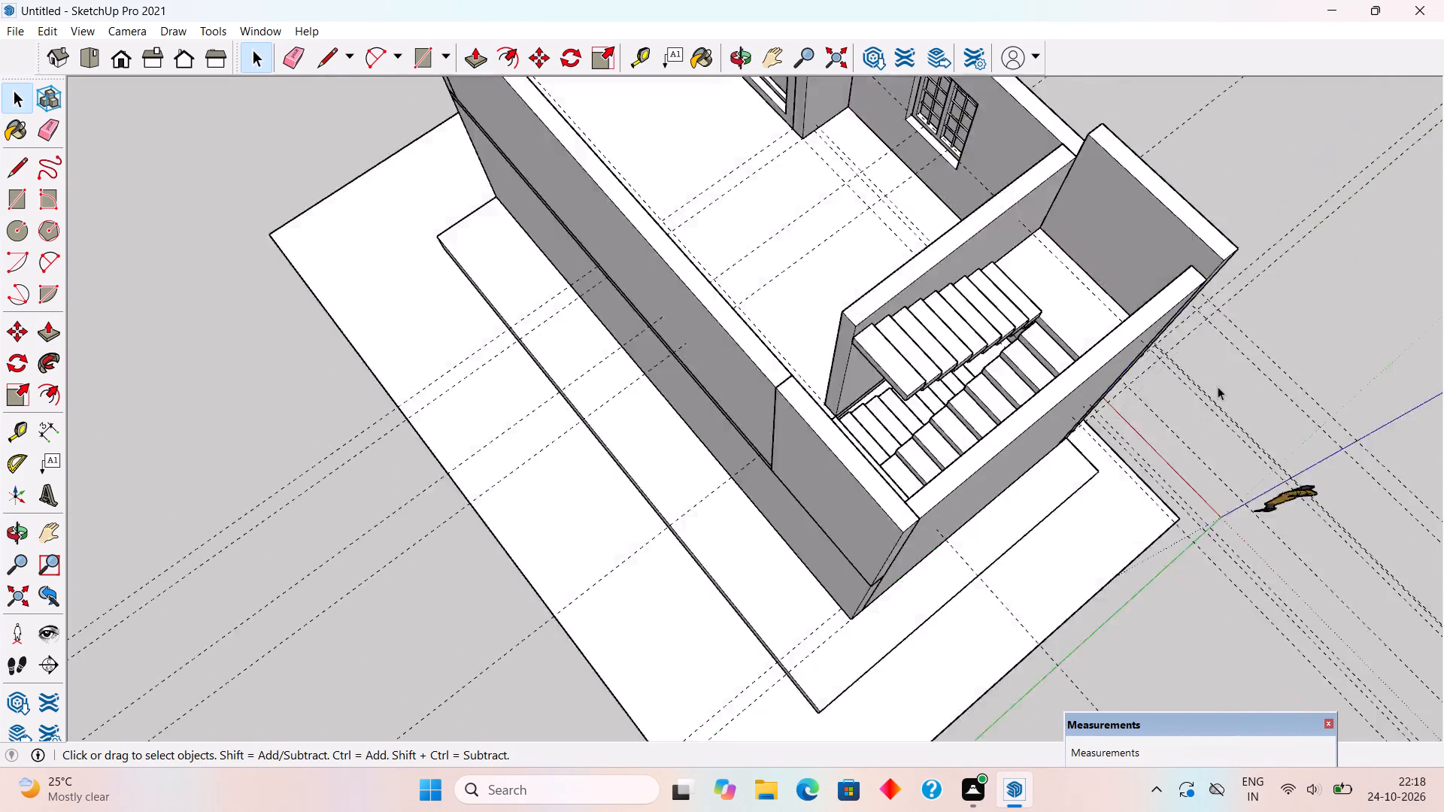
Draw a 32' 6" by 15' roof rectangle over the wall tops, from the stairwell's inner corner to the house's diagonally opposite corner.
middle_click_drag(882, 493, 1190, 672)
scroll(1176, 672, "down", 3)
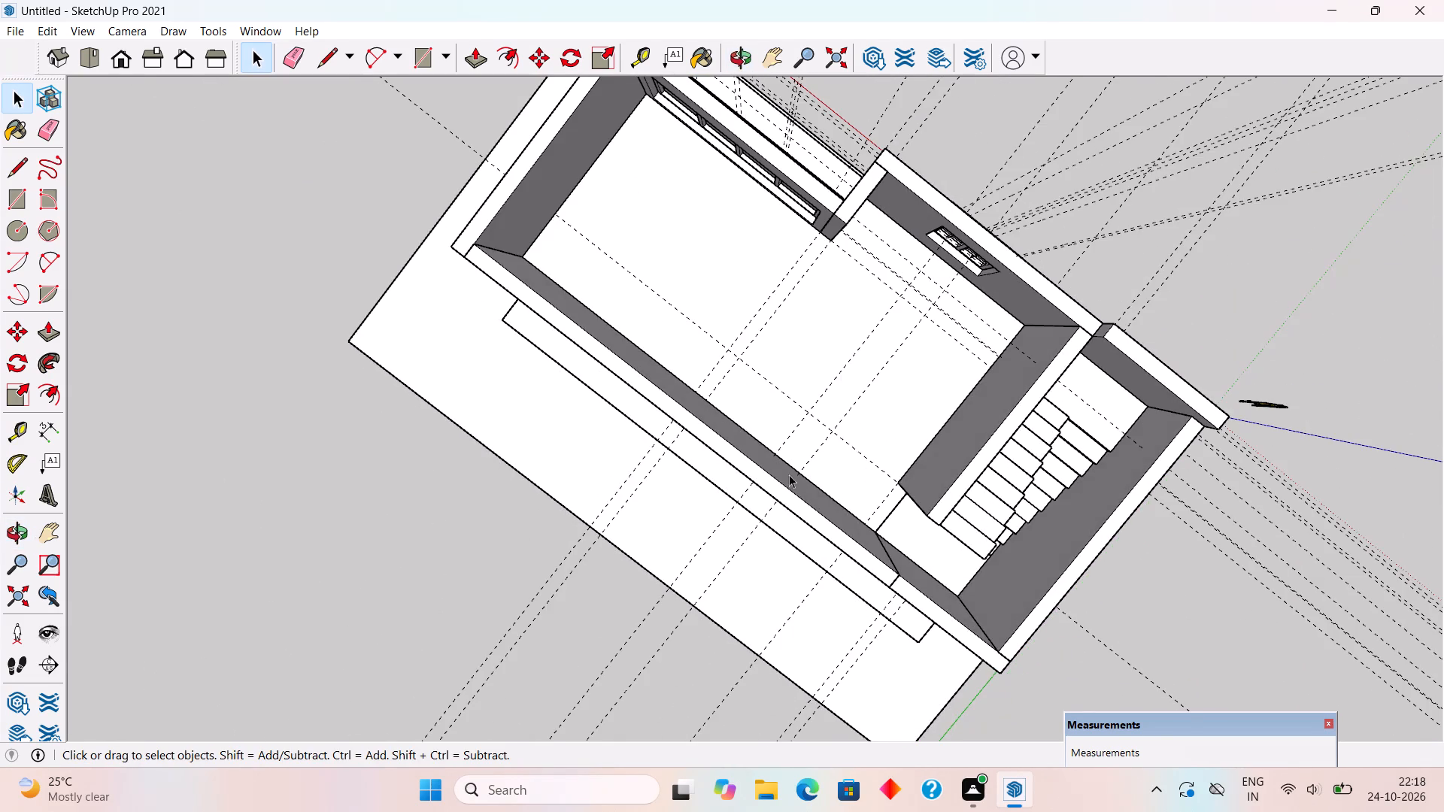
middle_click_drag(784, 495, 841, 321)
scroll(828, 309, "down", 3)
middle_click_drag(479, 580, 532, 582)
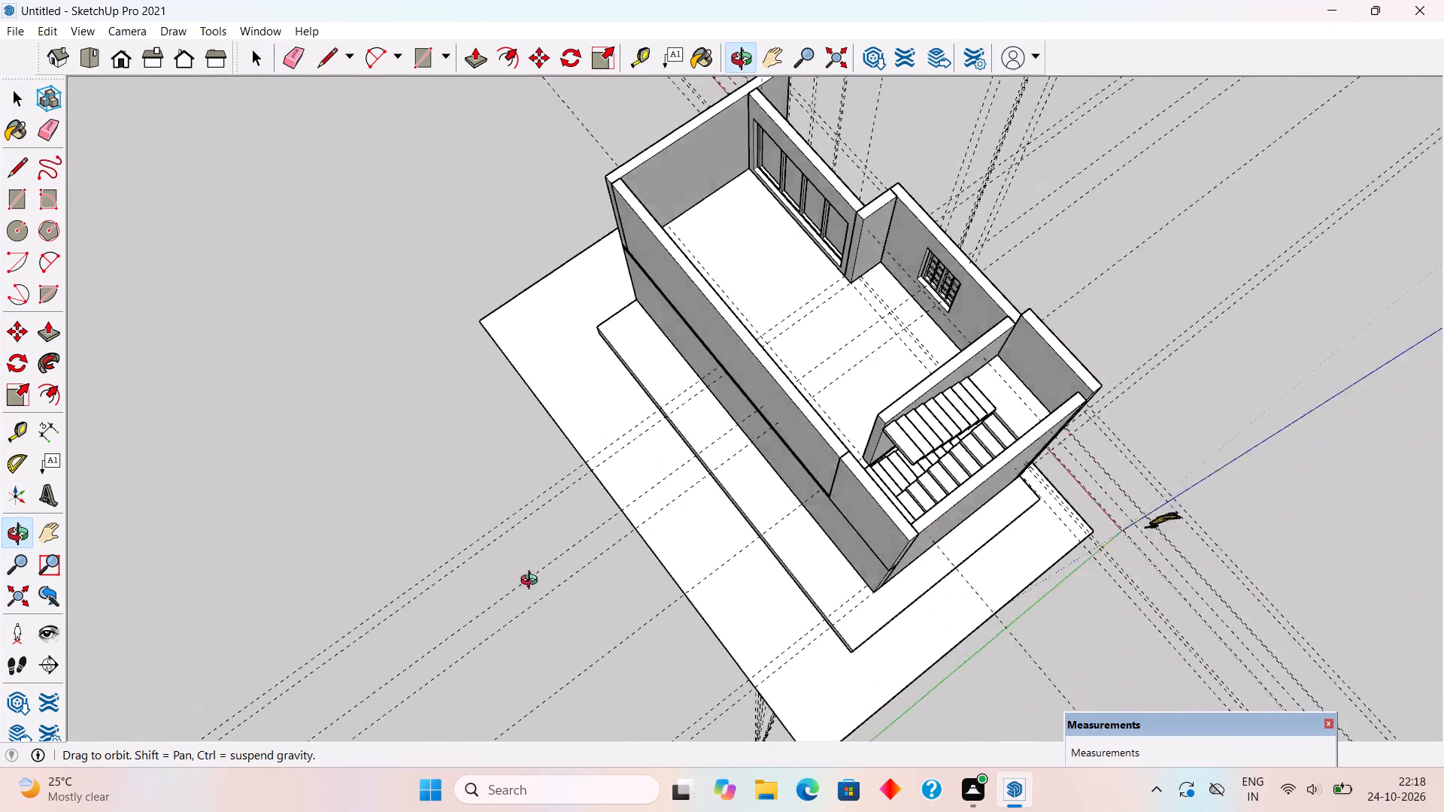
middle_click_drag(532, 582, 1146, 536)
scroll(854, 282, "down", 4)
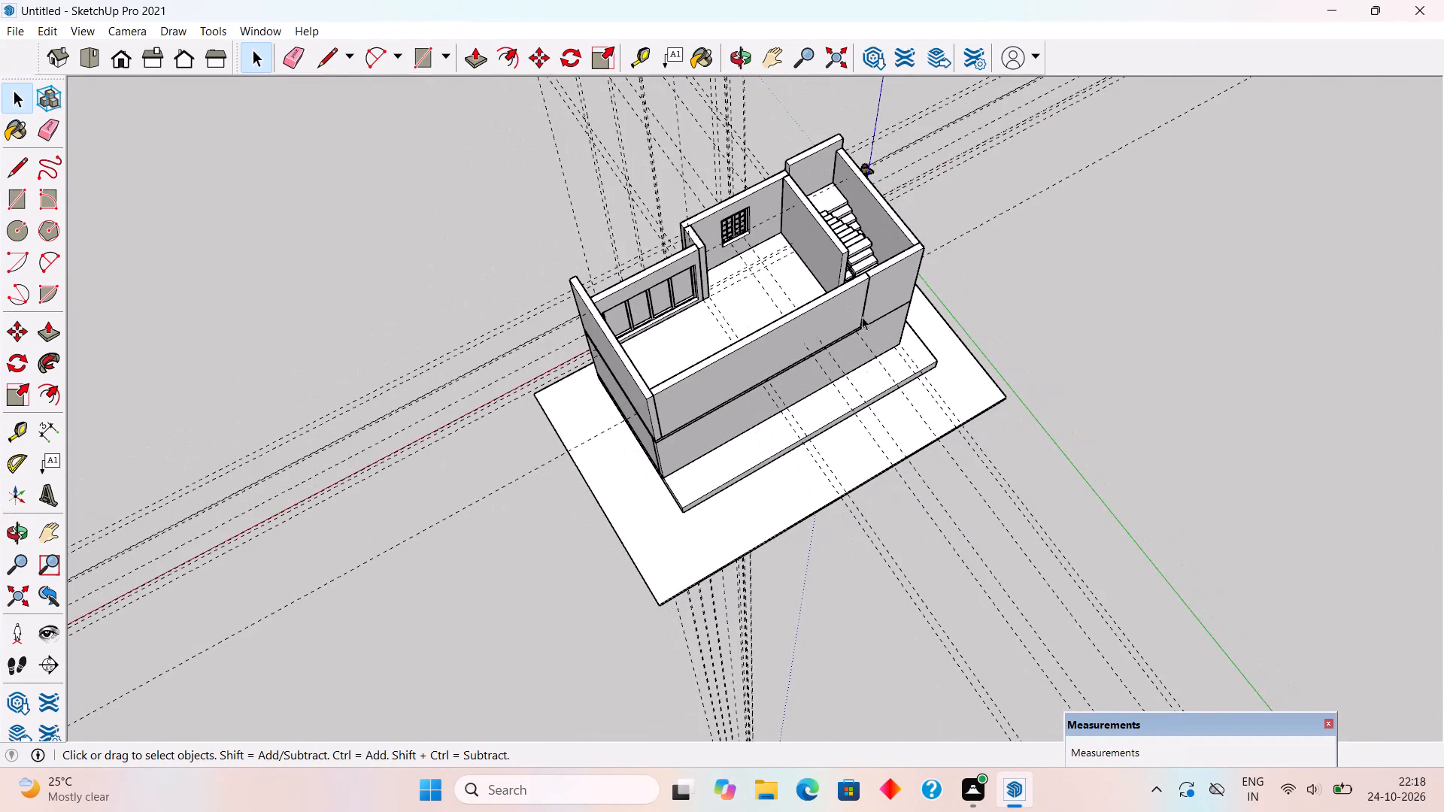
scroll(819, 92, "up", 14)
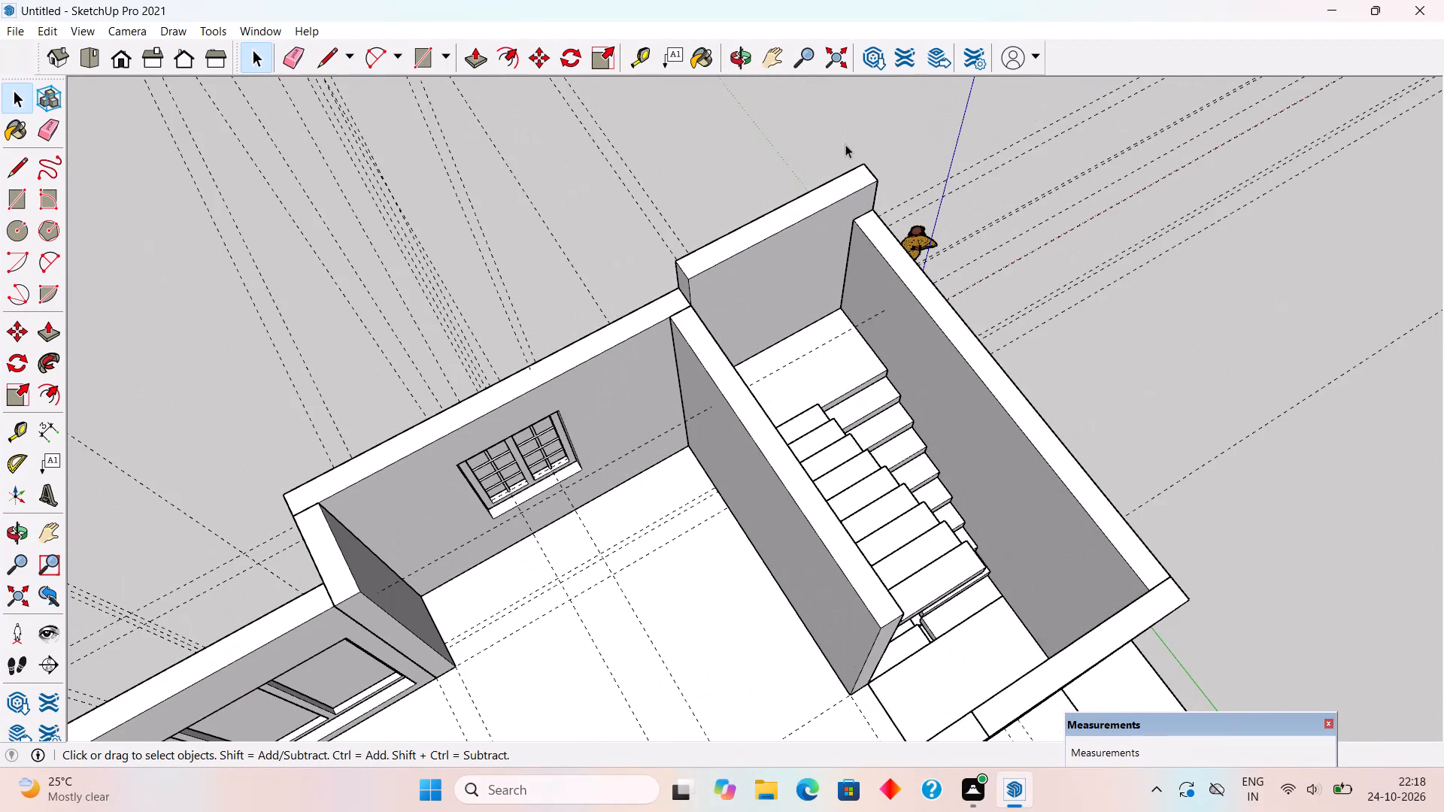
scroll(845, 144, "up", 1)
key("r")
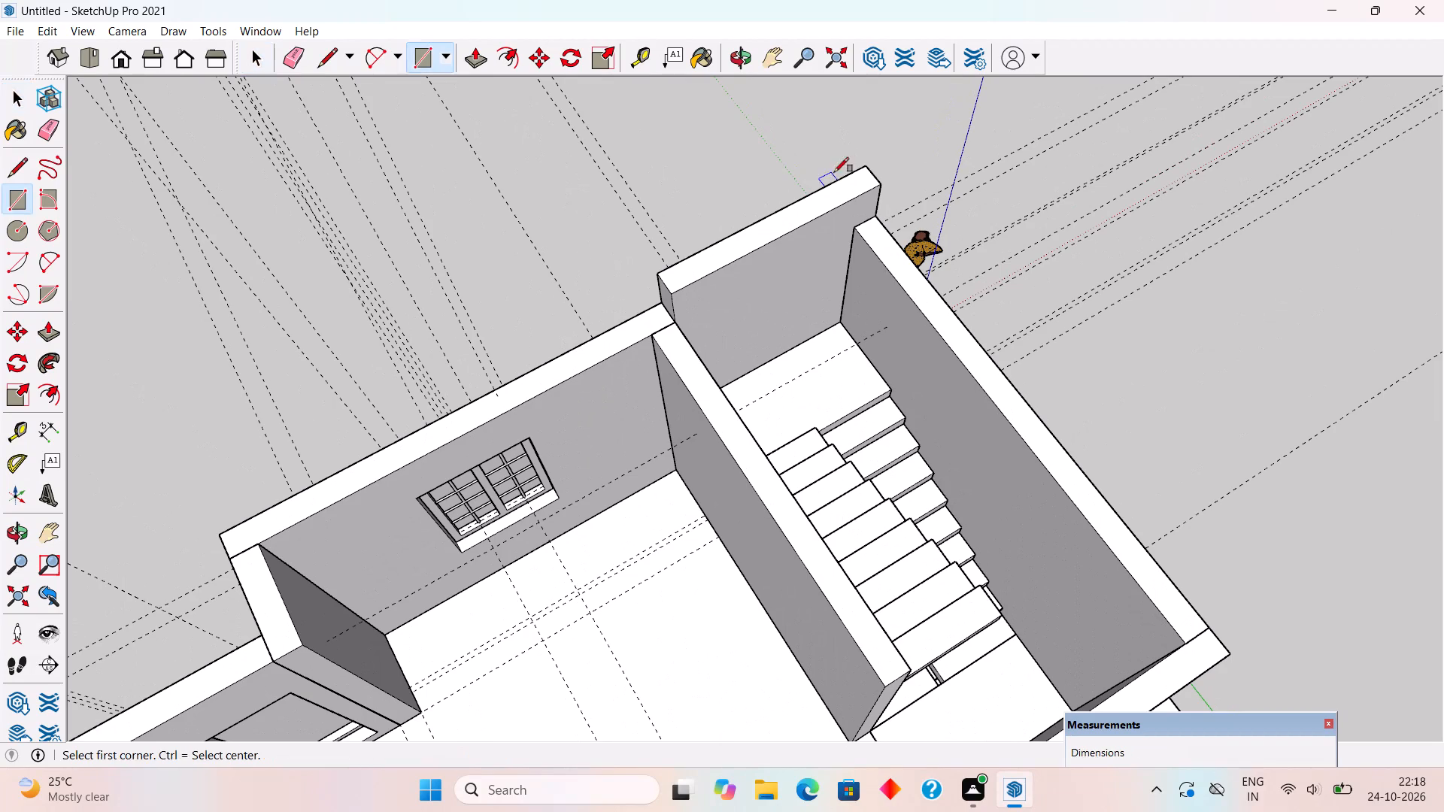
left_click(878, 223)
scroll(865, 208, "down", 4)
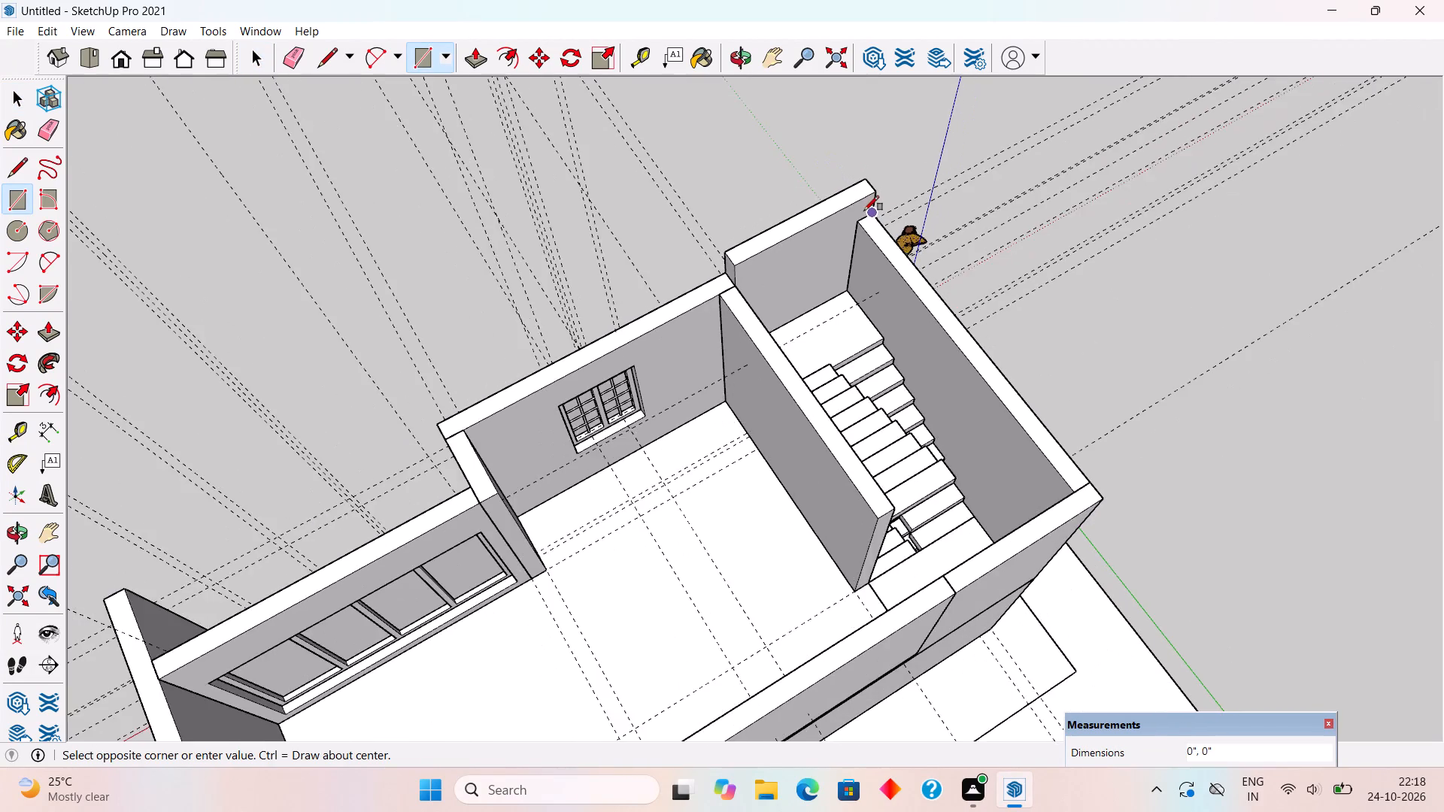
scroll(864, 211, "down", 6)
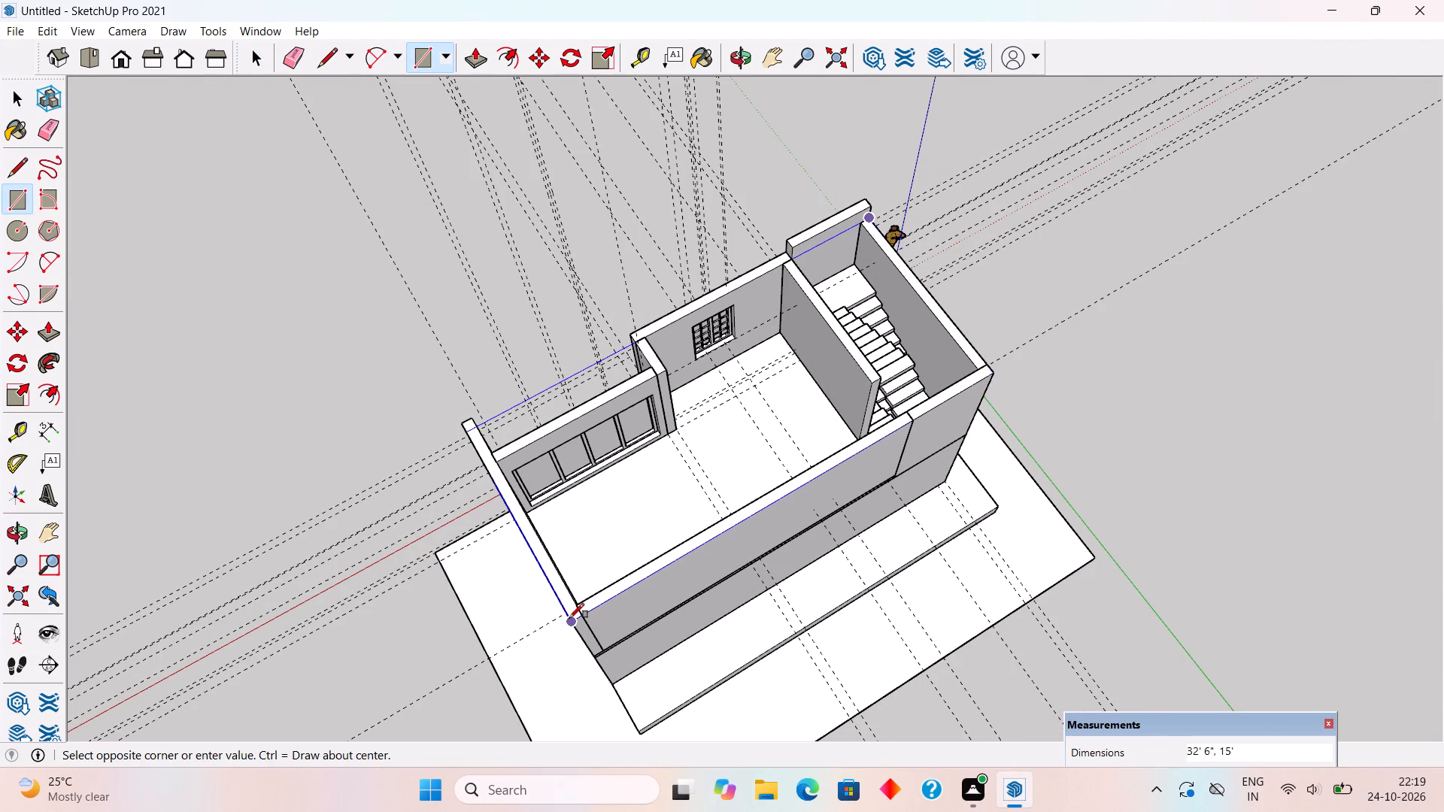
left_click(569, 618)
Extrude the roof rectangle 6" upward and make the slab a group.
key("p")
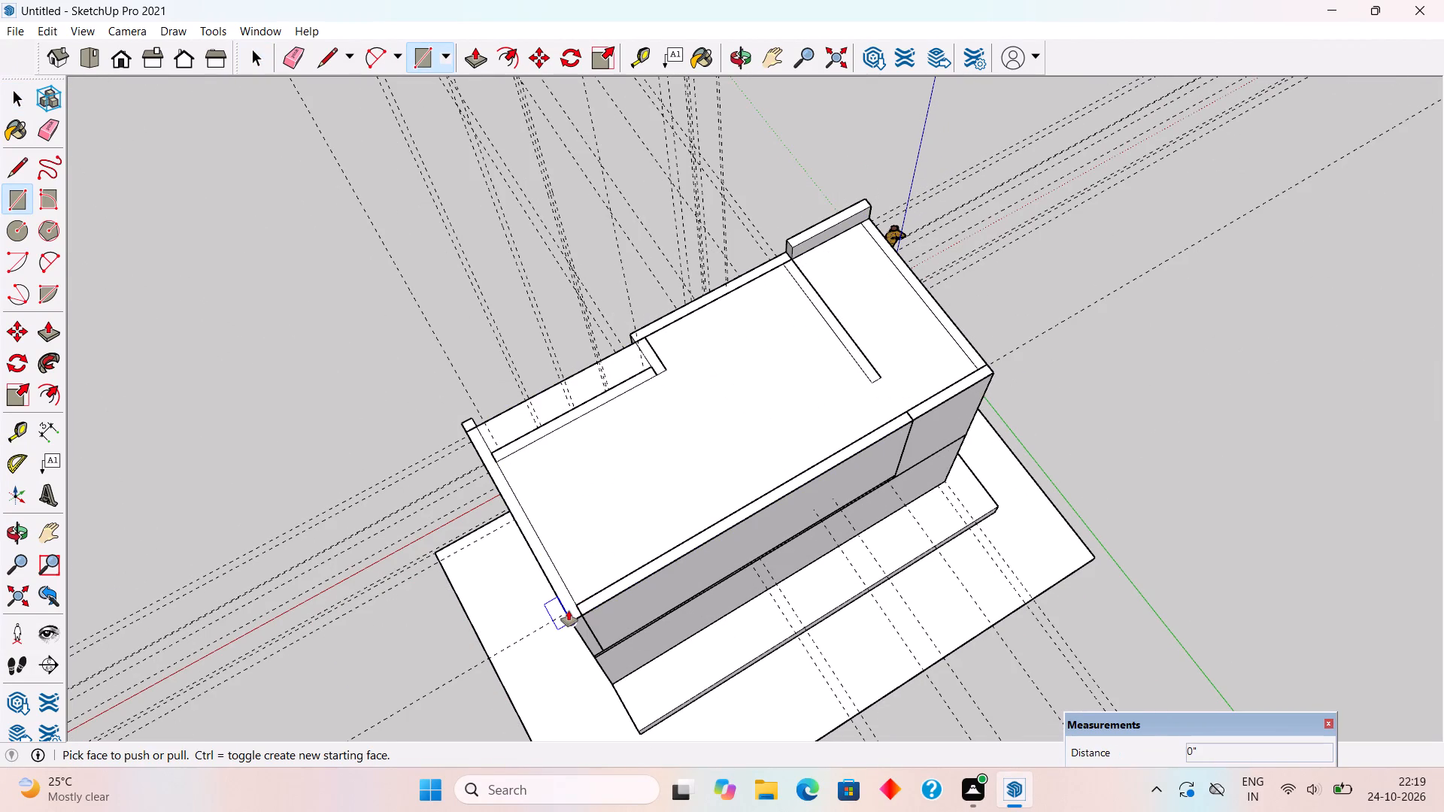
left_click(569, 611)
key("6")
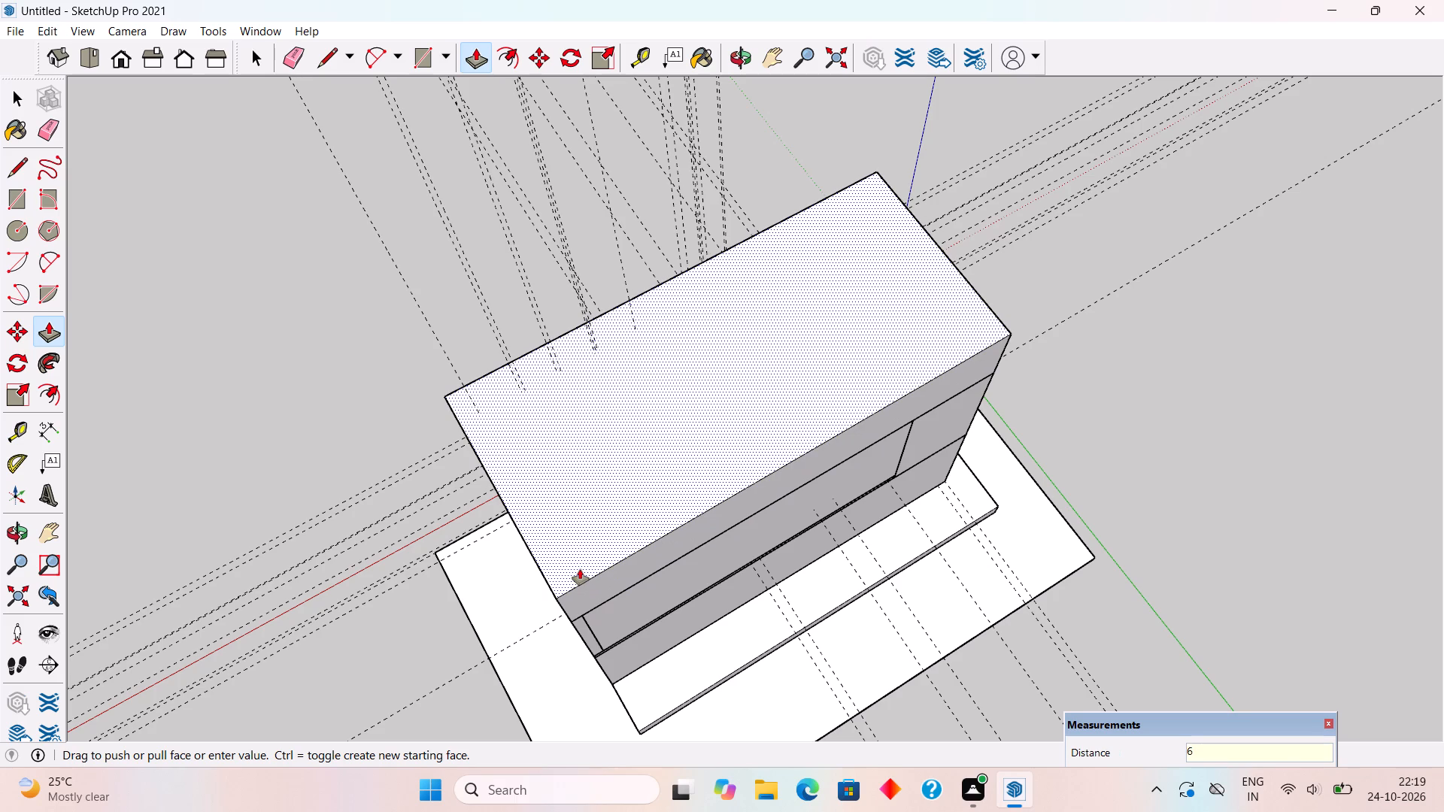
key("shift+quotedbl")
key("Return")
key("space")
triple_click(580, 569)
right_click(580, 568)
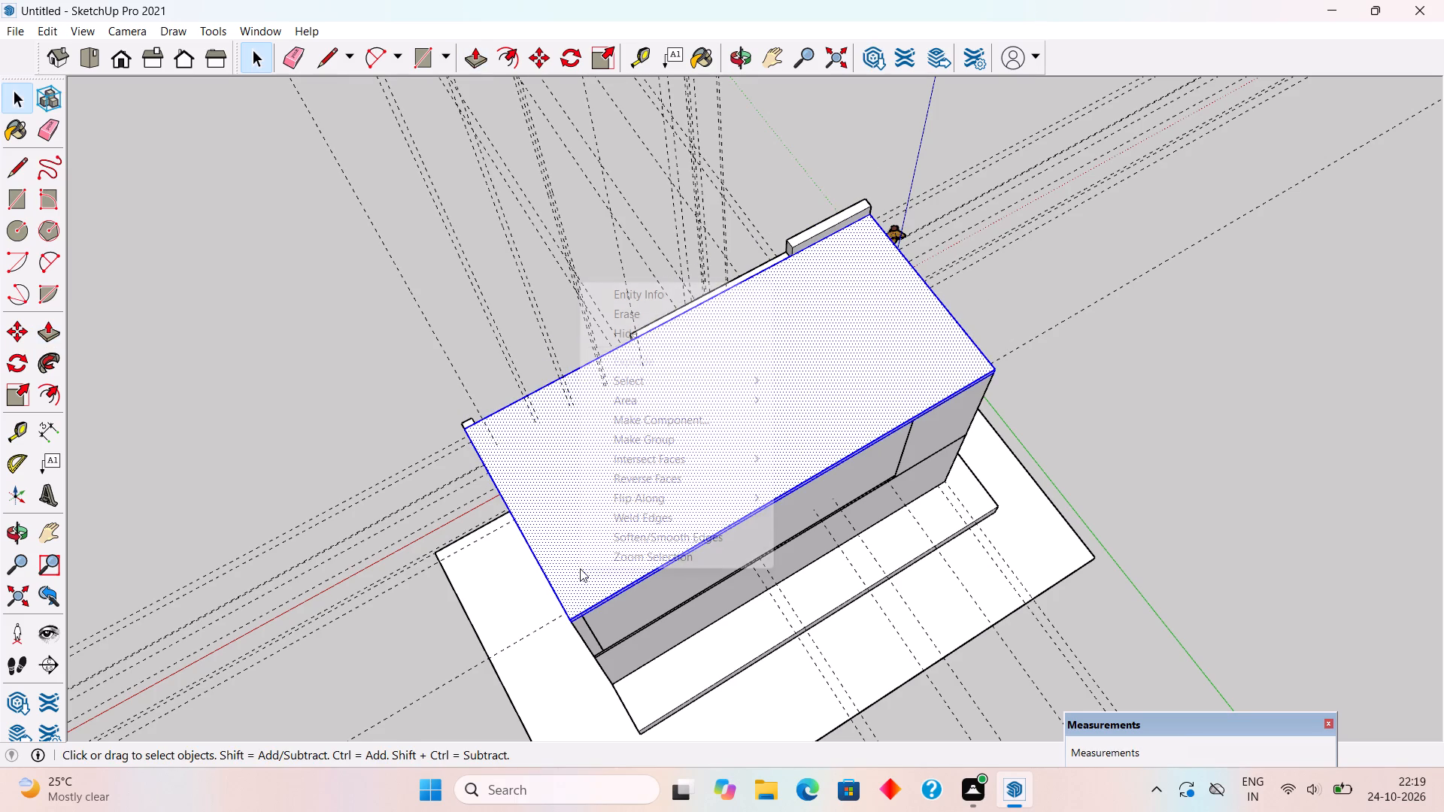
left_click(641, 441)
middle_click_drag(750, 504, 818, 450)
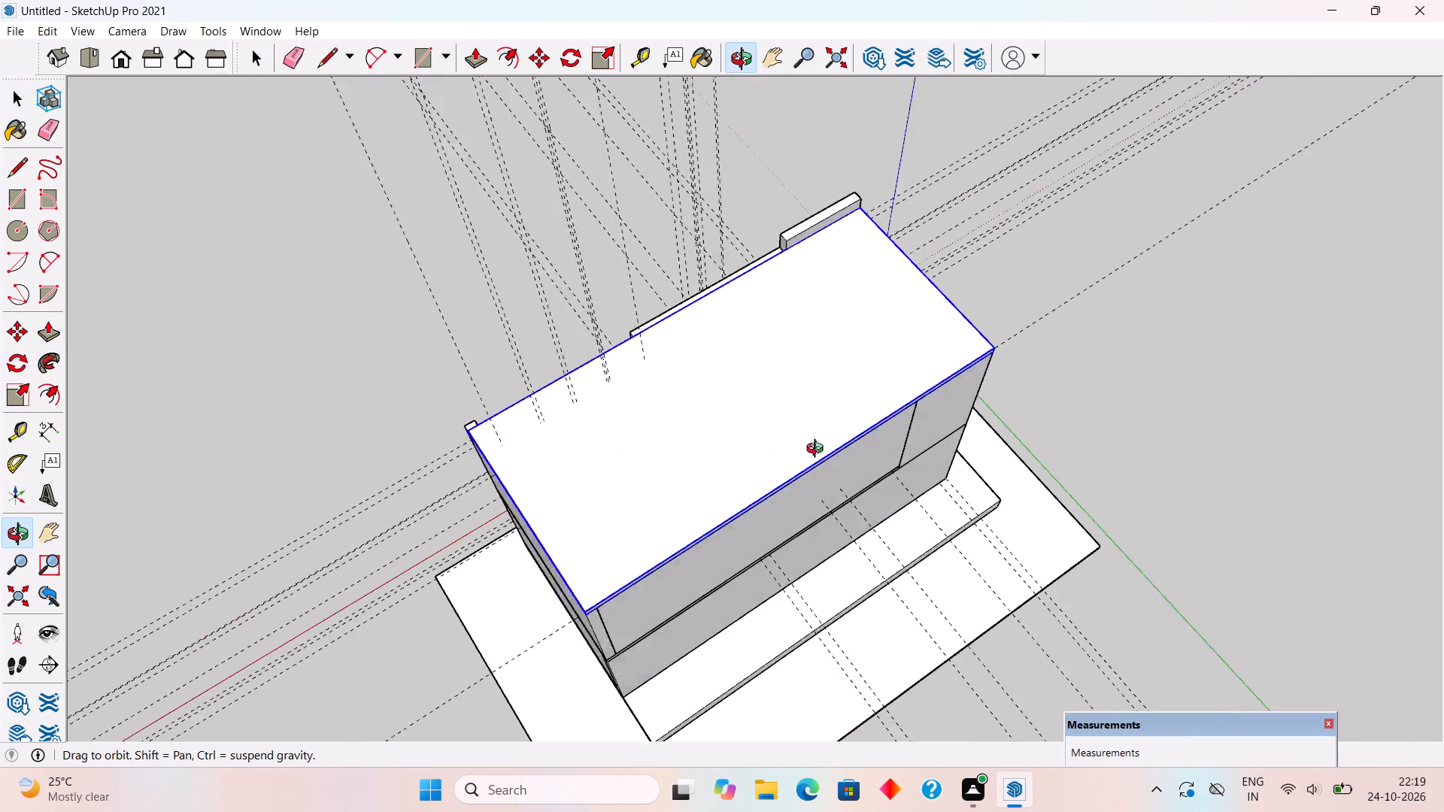
Delete all the construction guides from the model.
middle_click_drag(818, 450, 1242, 252)
middle_click_drag(896, 372, 1279, 345)
left_click(1276, 337)
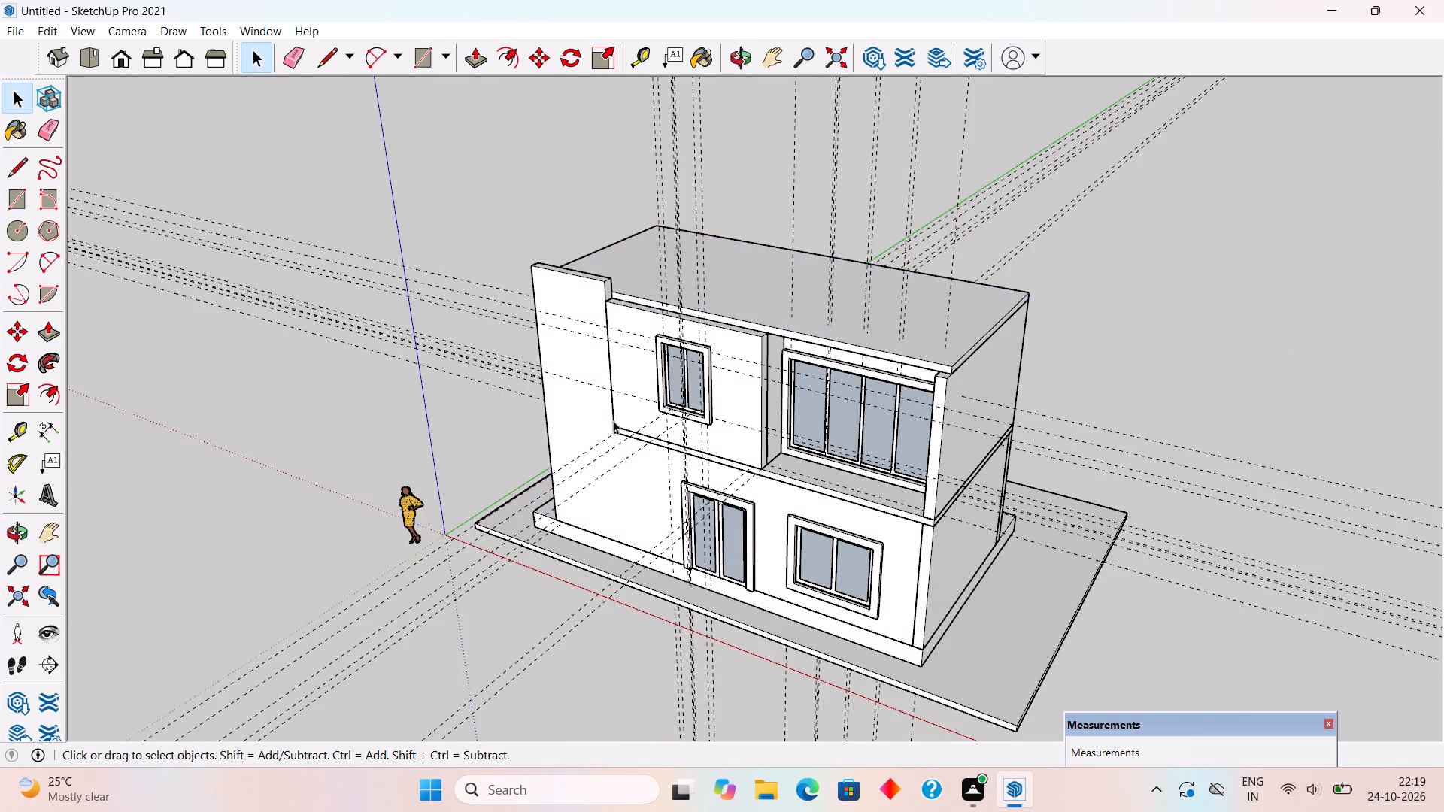
middle_click_drag(613, 427, 919, 369)
scroll(919, 367, "up", 3)
middle_click_drag(893, 353, 865, 300)
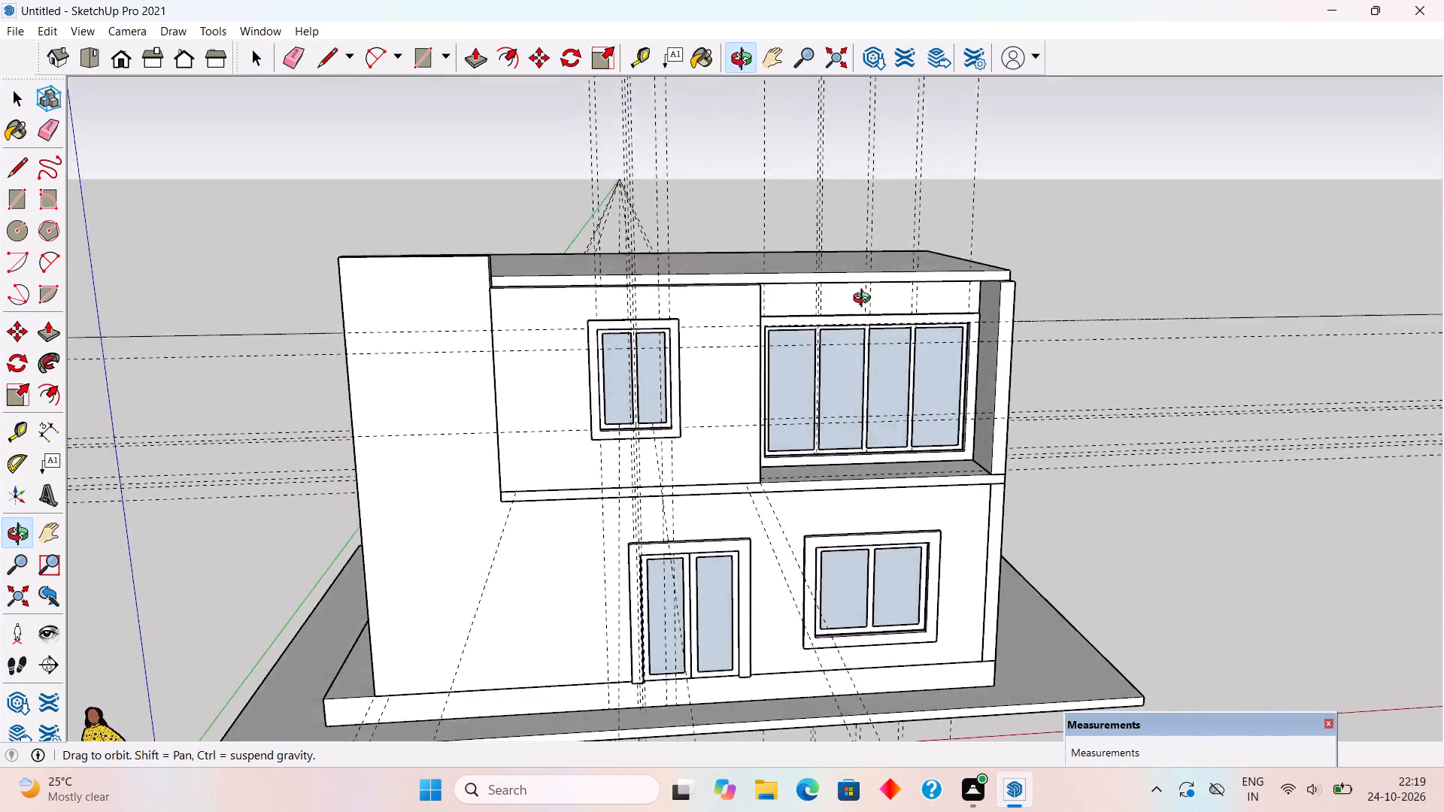
middle_click_drag(865, 300, 846, 259)
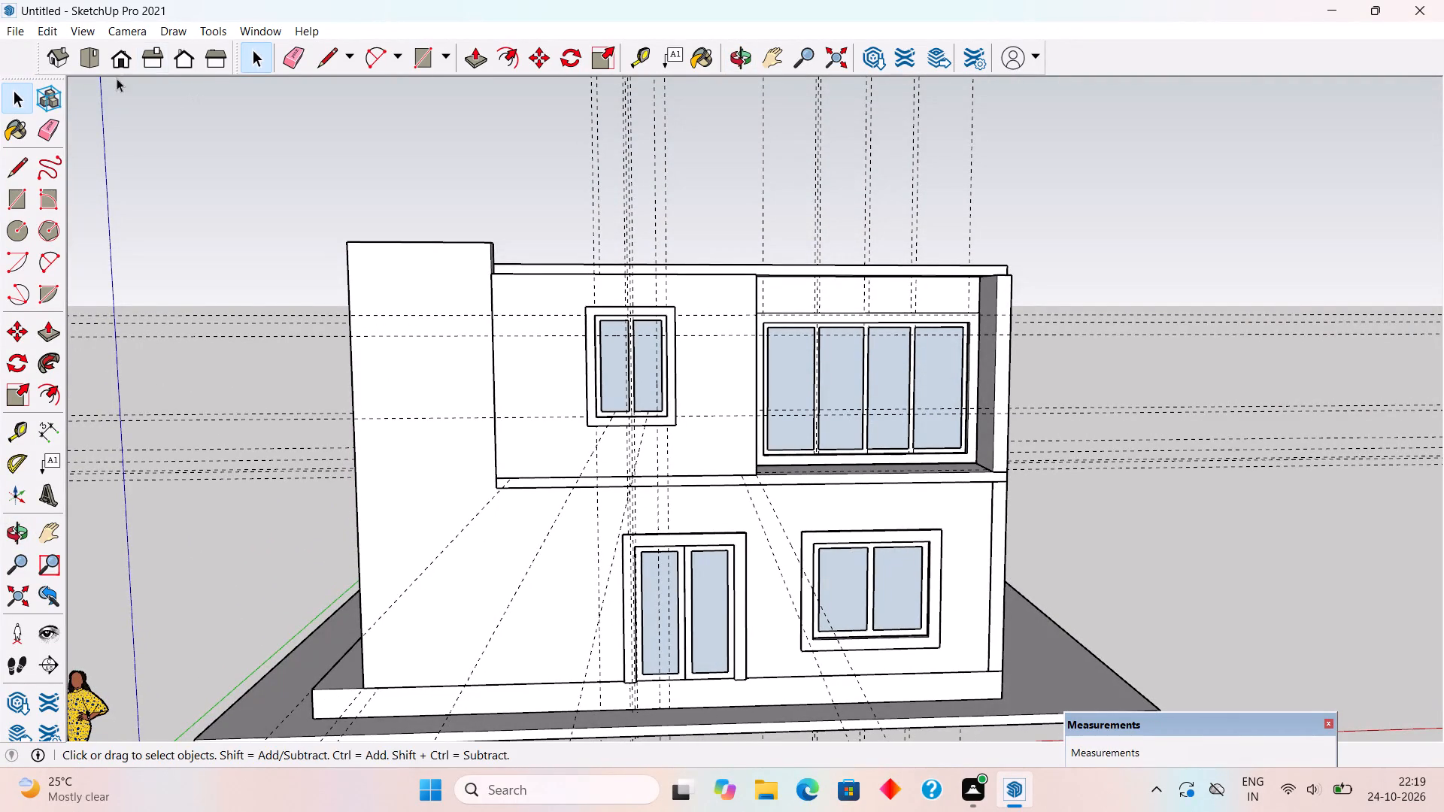
left_click(44, 31)
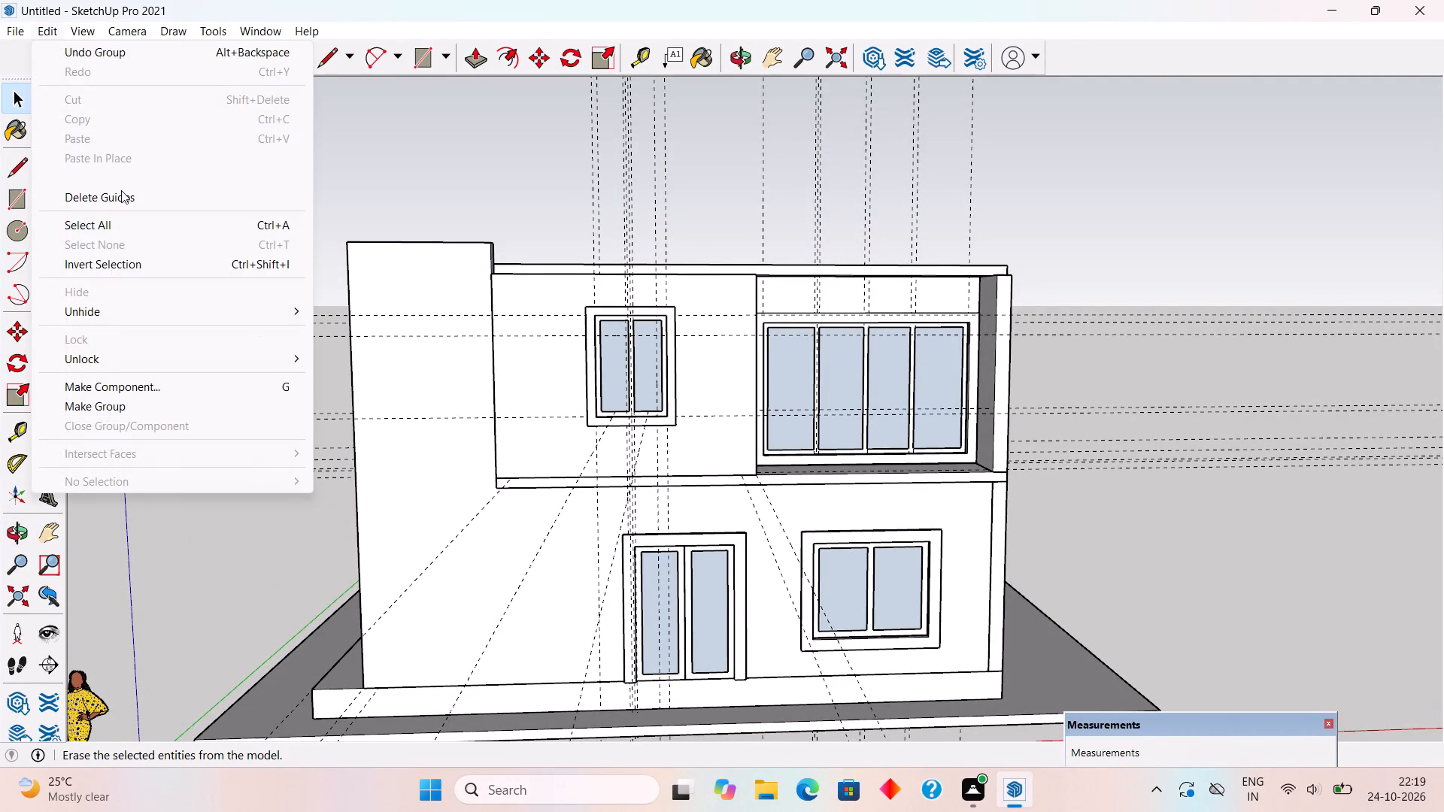
left_click(122, 190)
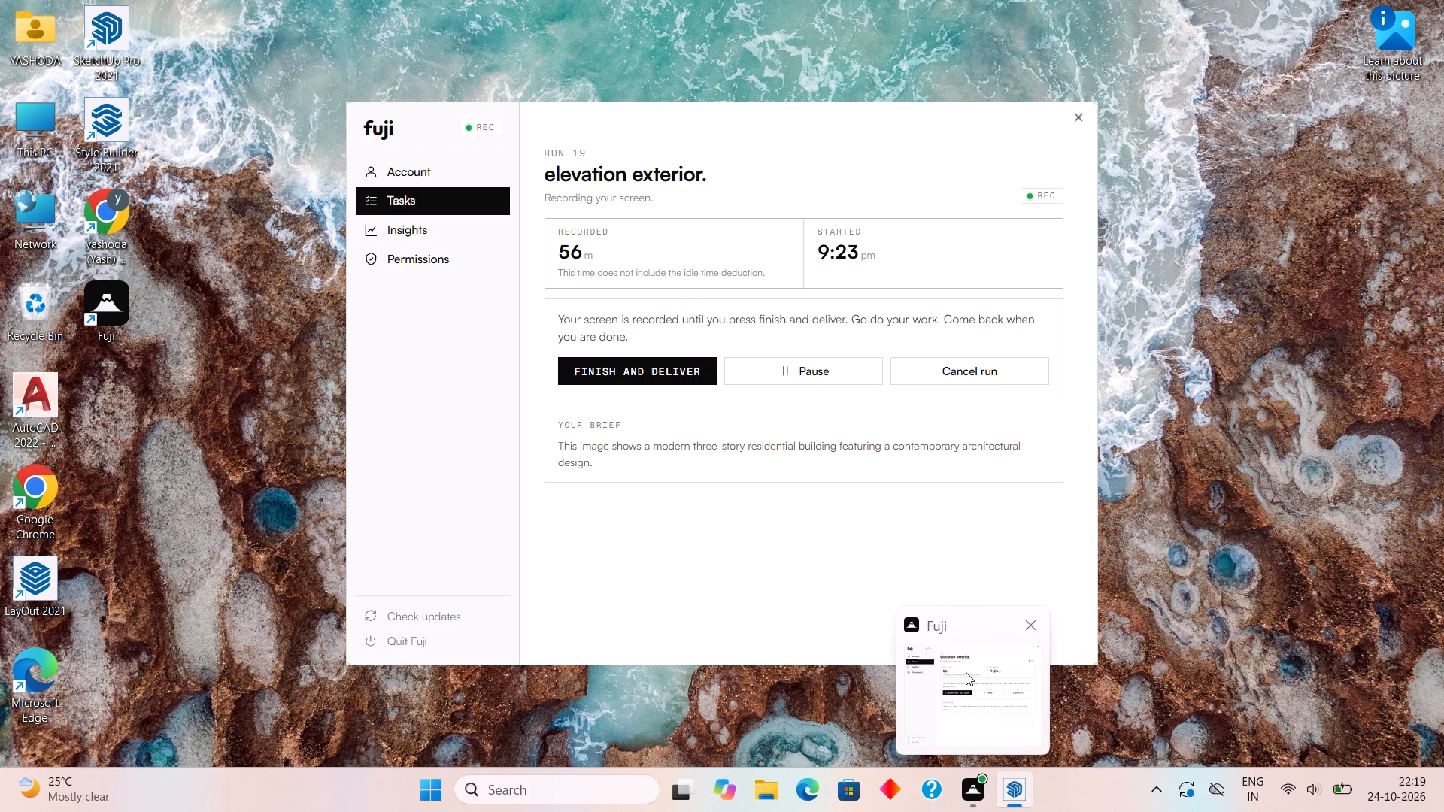
Examine the house's front elevation, including the tall stairwell wall and its outer side.
scroll(449, 430, "down", 3)
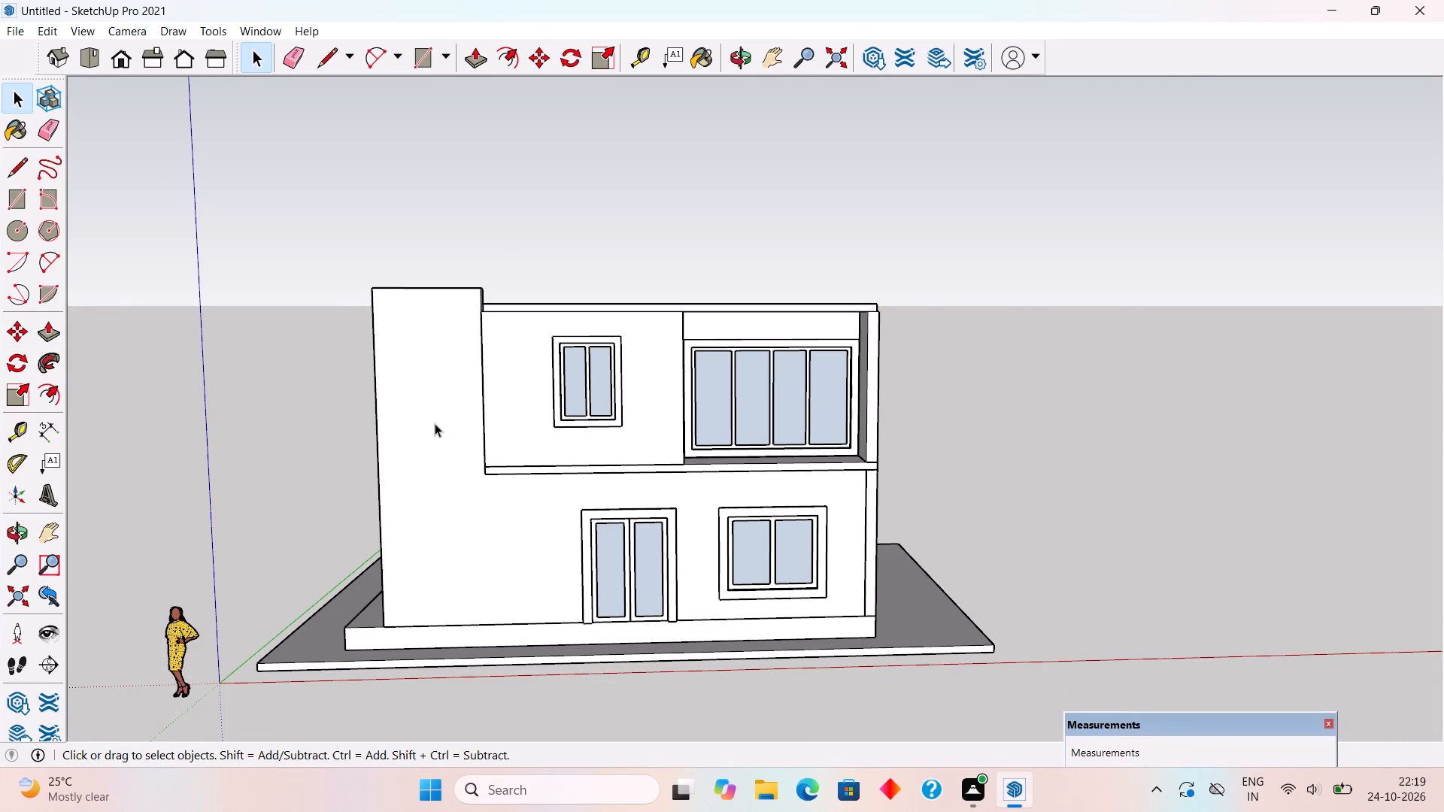
scroll(327, 424, "down", 3)
middle_click_drag(465, 547, 608, 565)
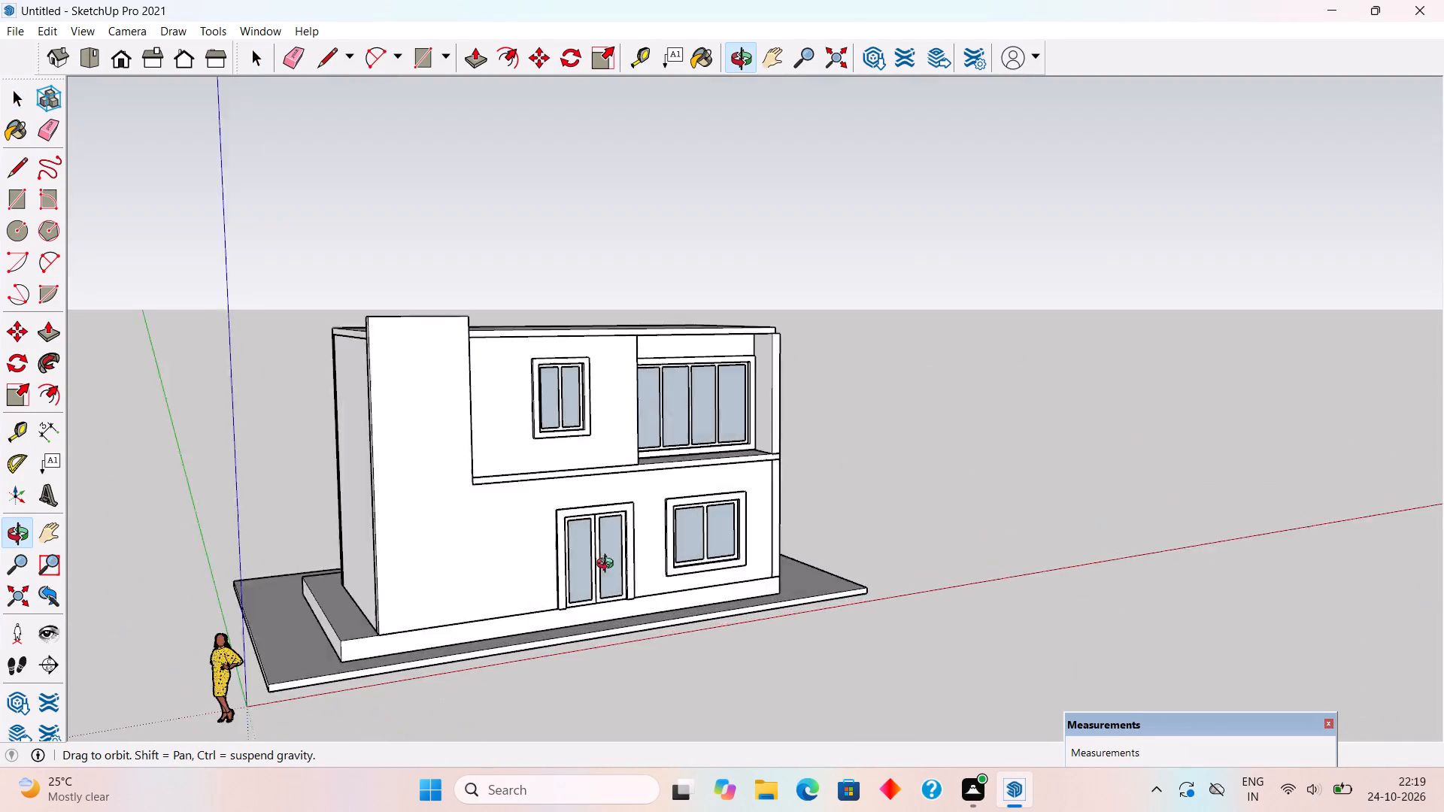
middle_click_drag(608, 565, 463, 570)
scroll(449, 556, "up", 1)
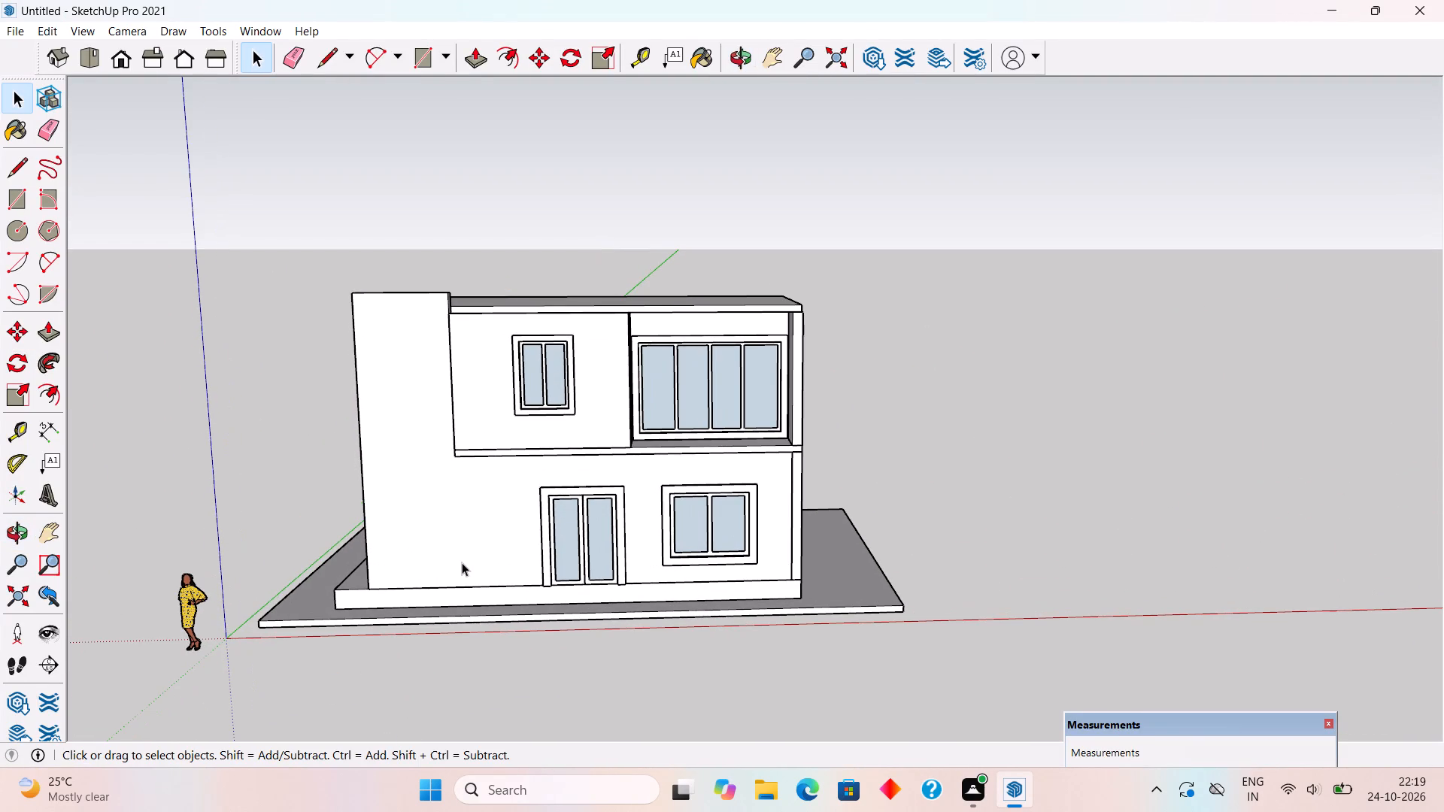
middle_click_drag(475, 558, 540, 540)
scroll(498, 514, "up", 3)
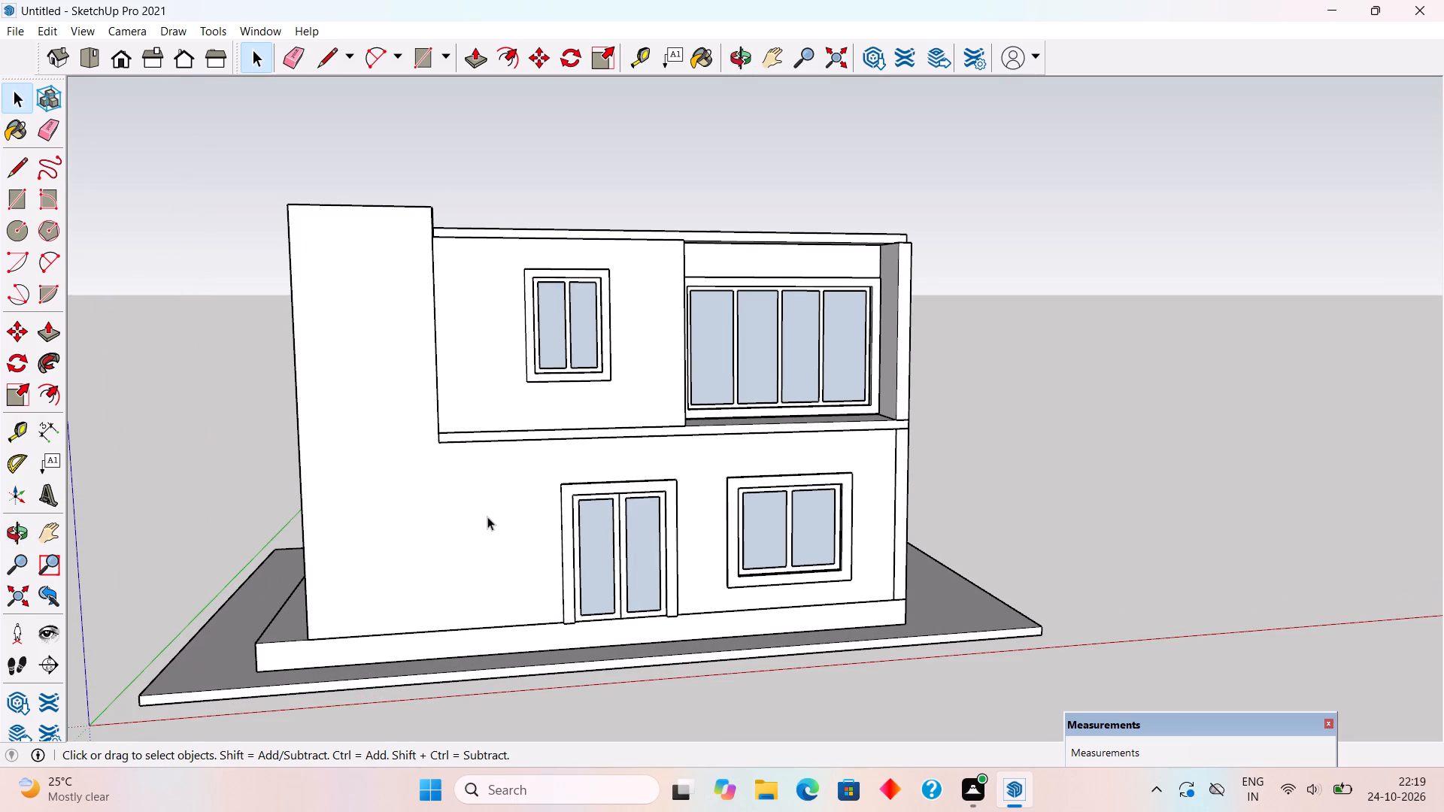
middle_click_drag(489, 523, 546, 534)
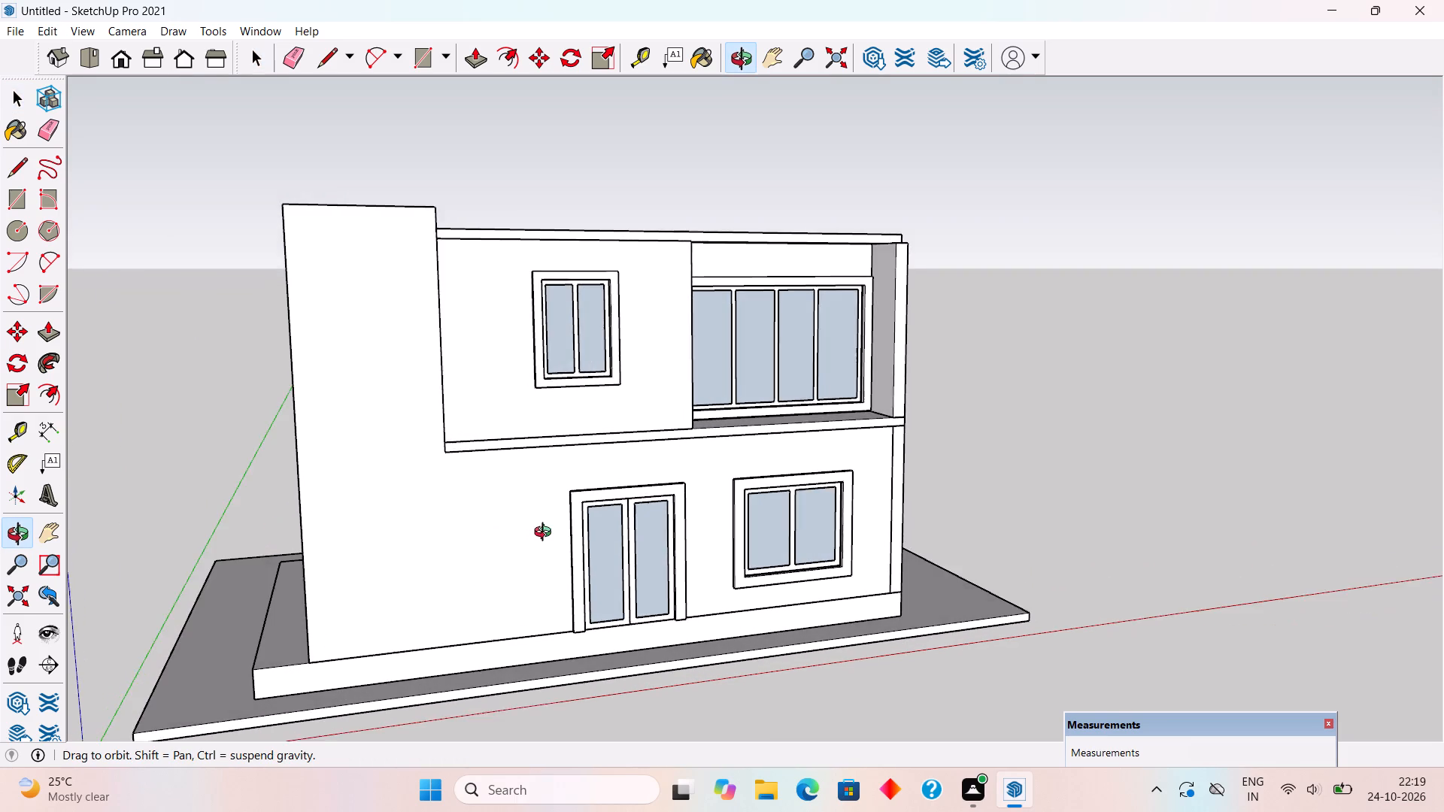
middle_click_drag(546, 534, 590, 565)
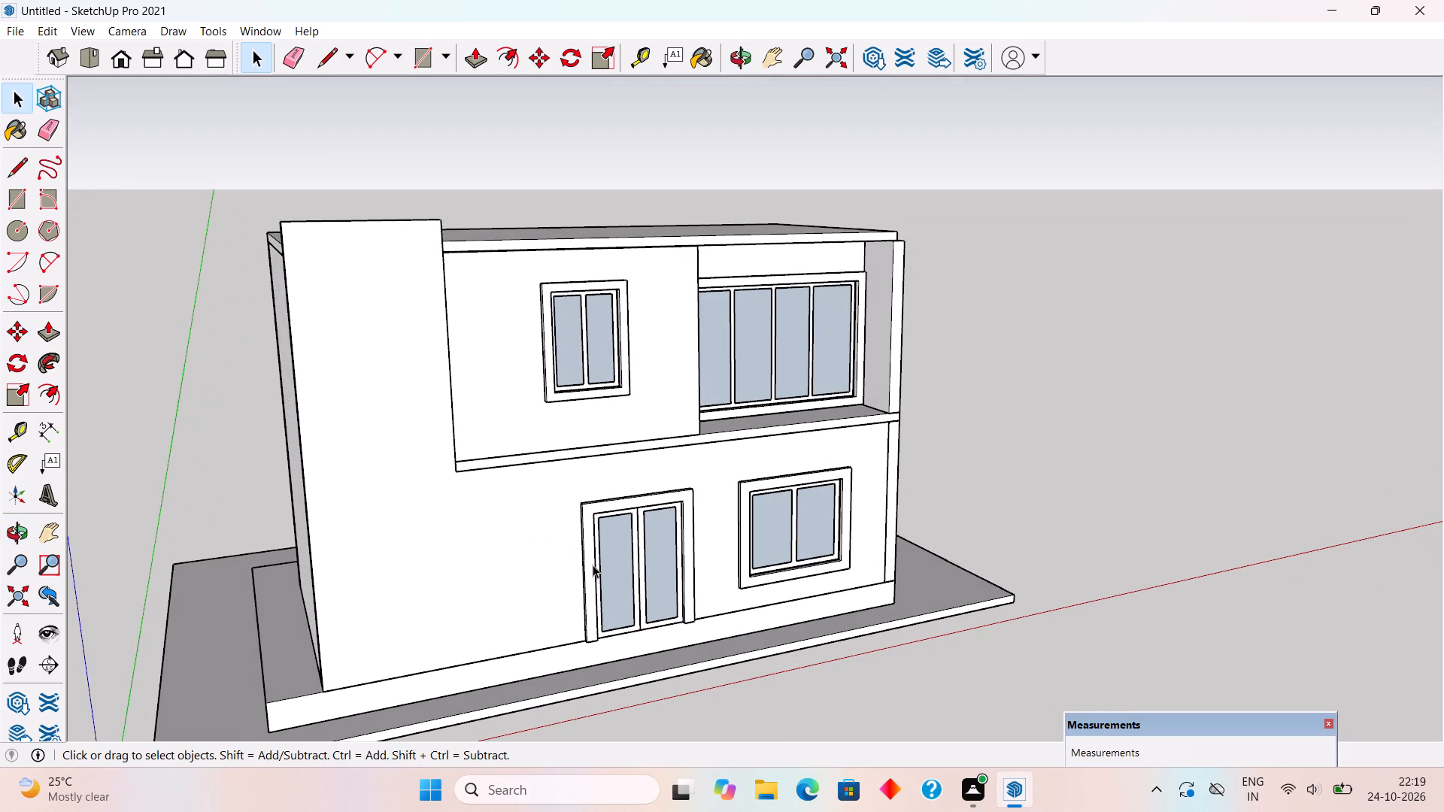
middle_click_drag(593, 565, 657, 631)
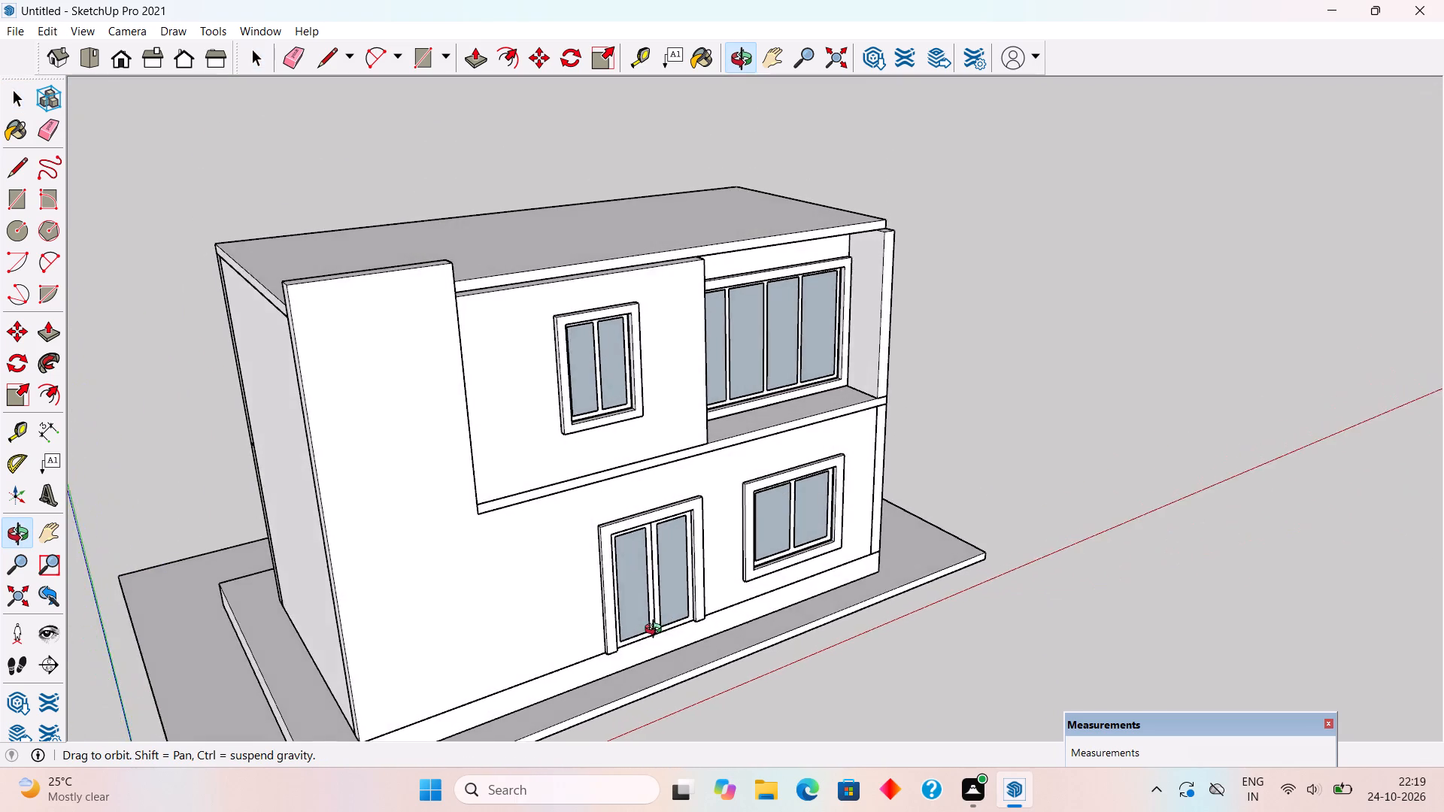
middle_click_drag(657, 631, 587, 610)
scroll(362, 462, "up", 3)
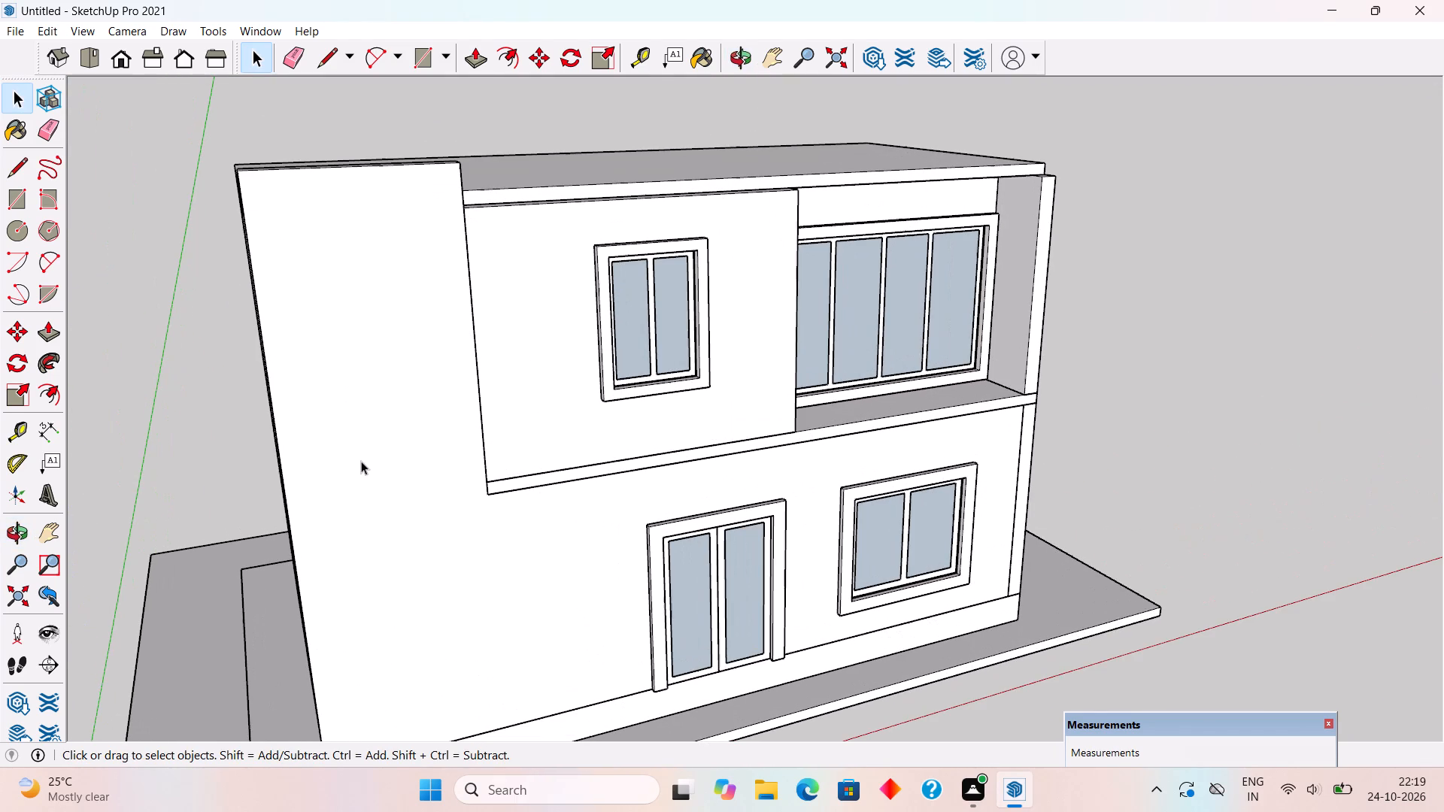
Place three vertical guides across the tall front wall, spaced 1.5', 1' and 4' in succession from its edge beside the upper storey.
key("t")
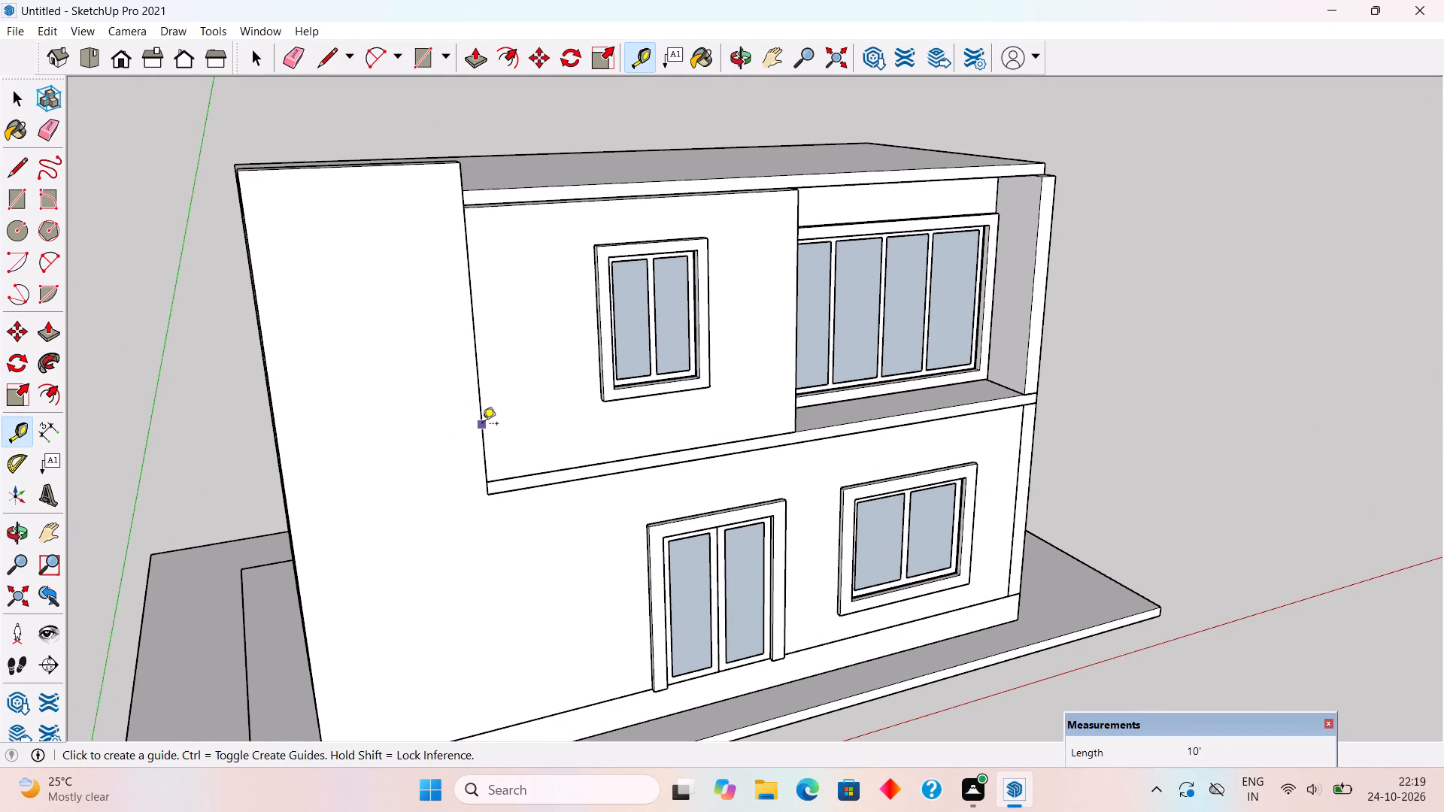
left_click(482, 425)
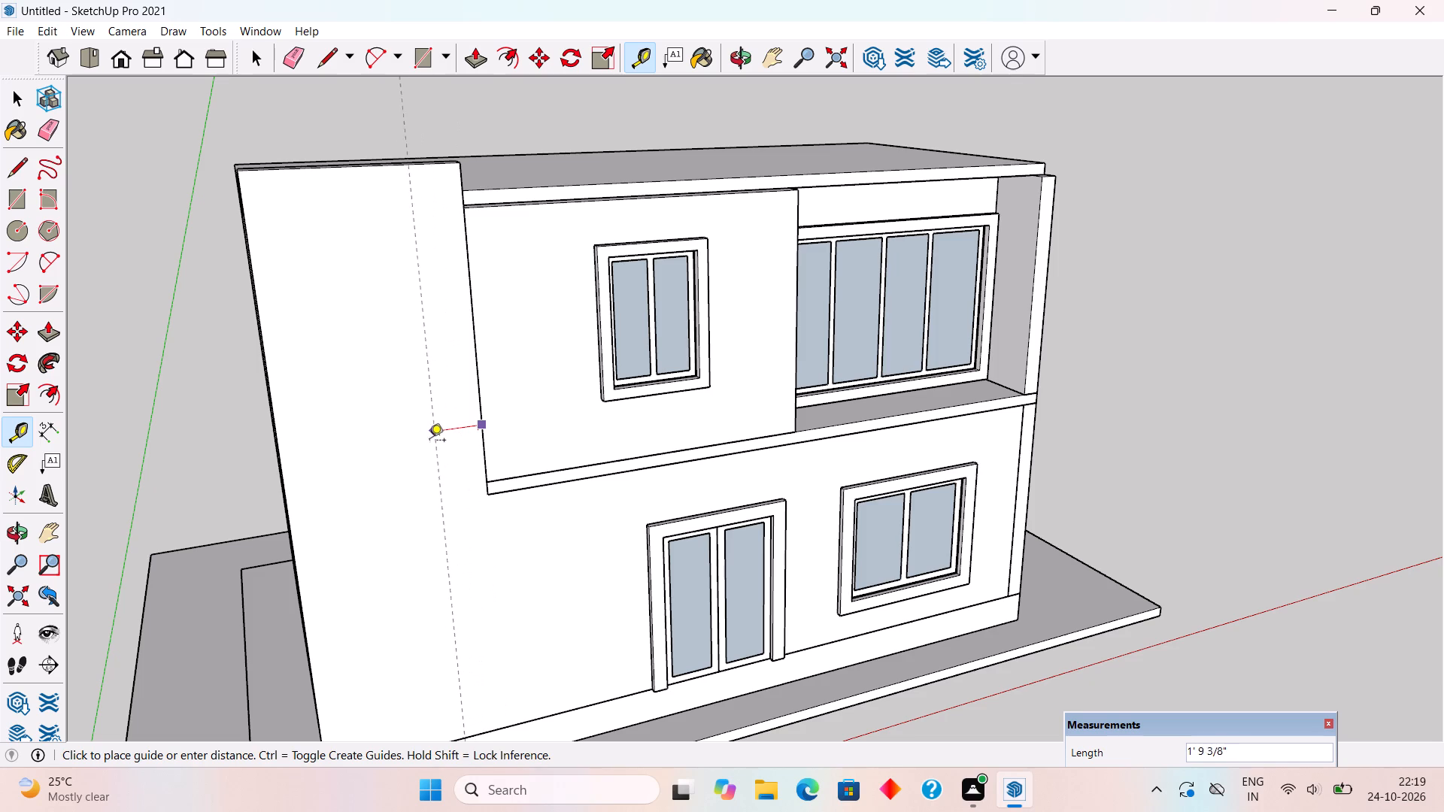
type("1.5'")
key("Return")
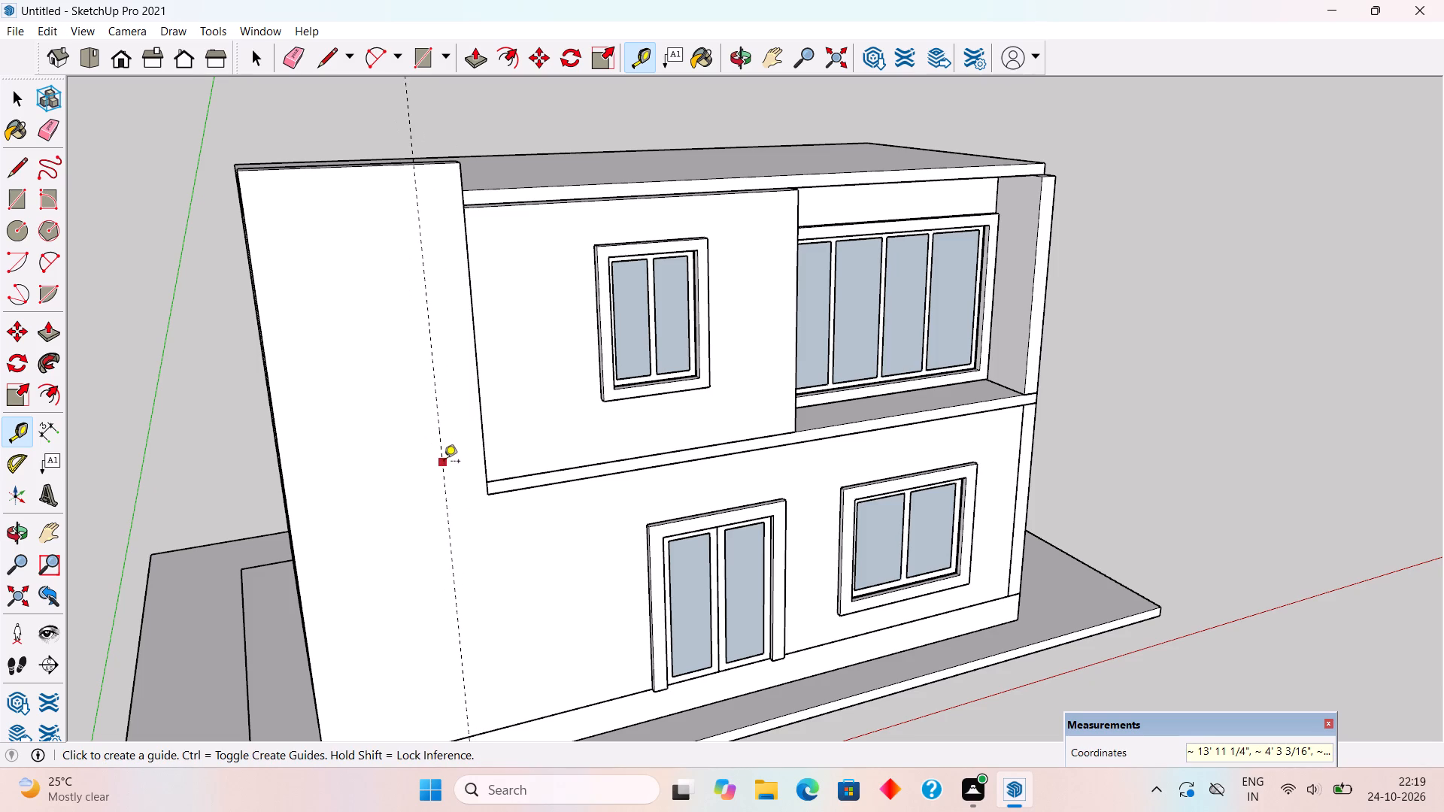
left_click(444, 462)
key("1")
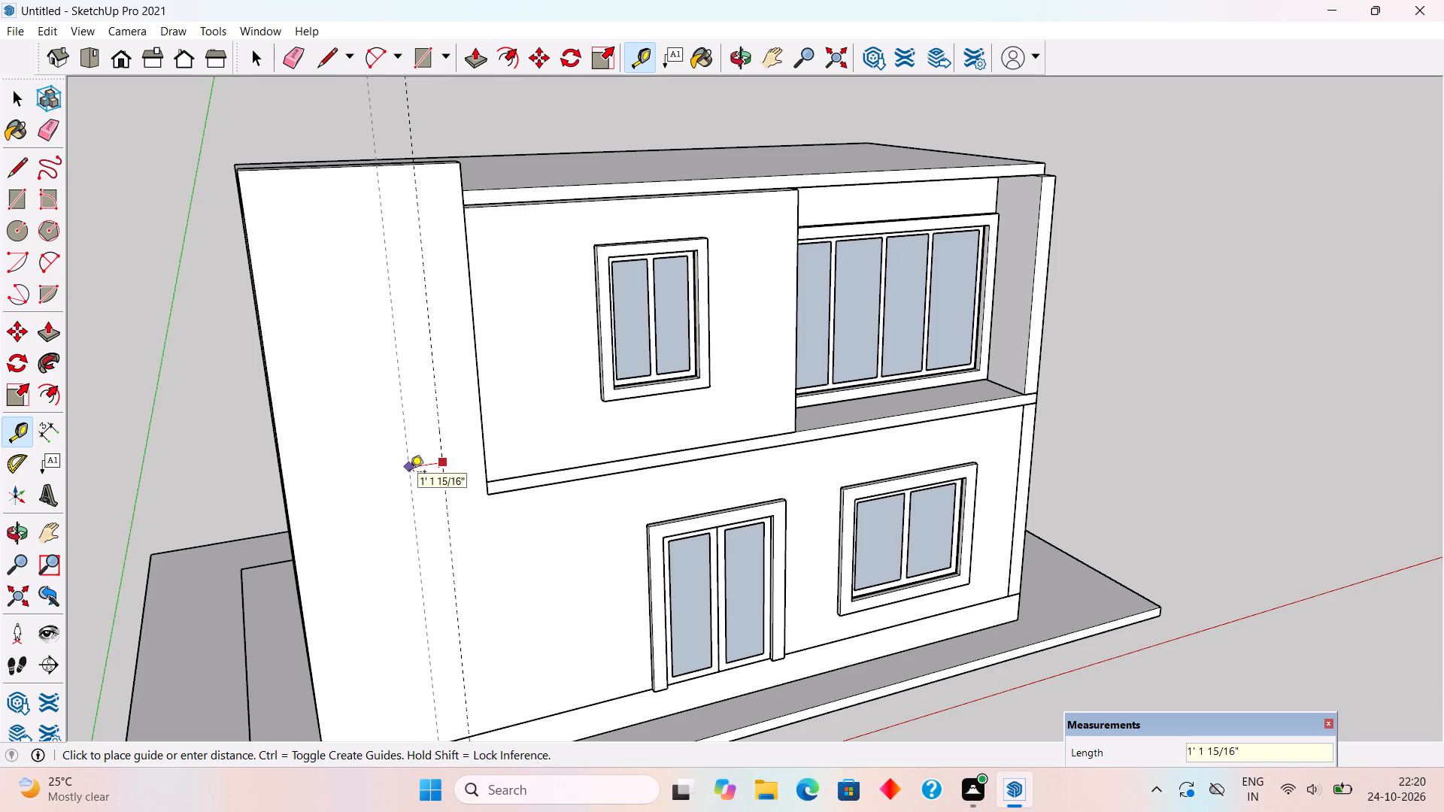
key("apostrophe")
key("Return")
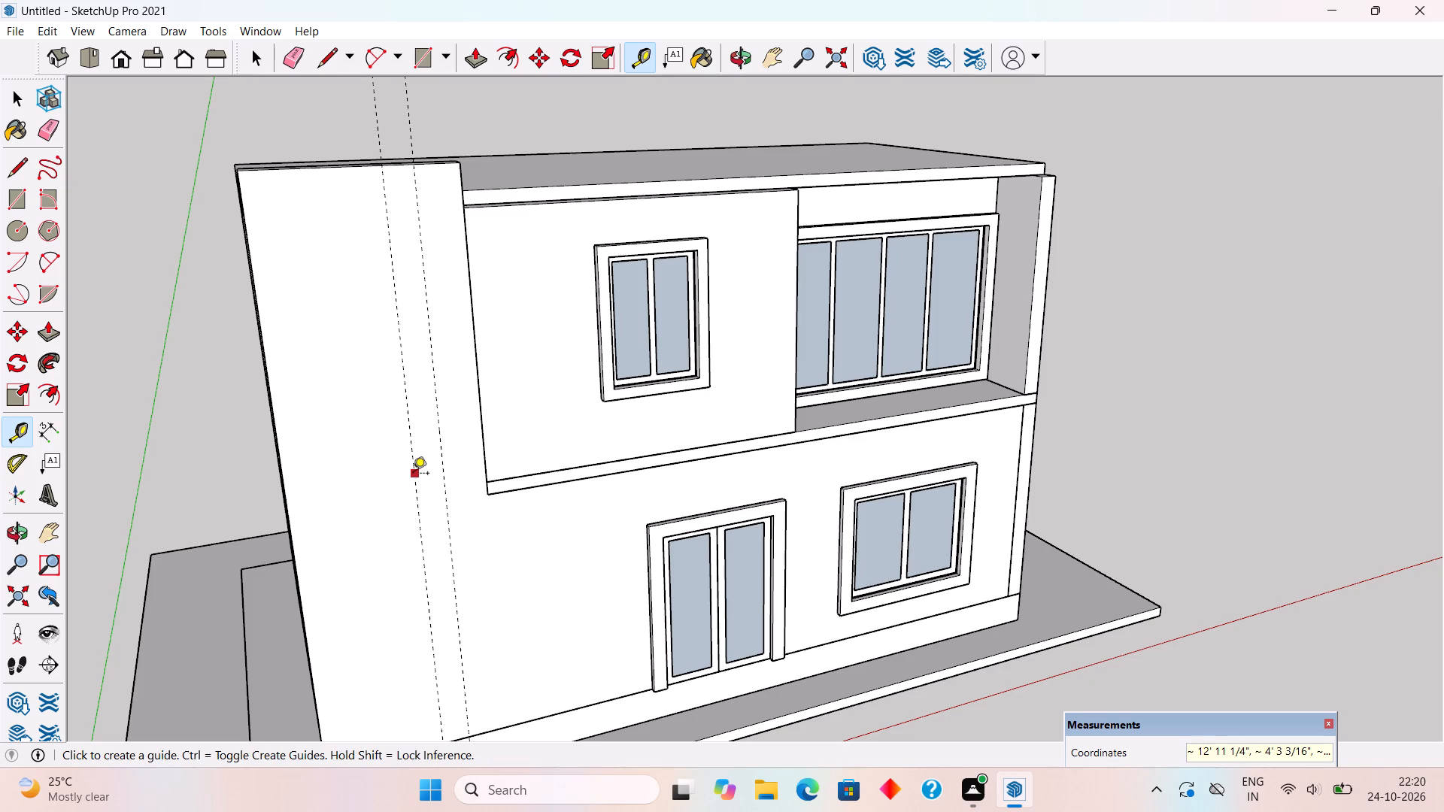
left_click(413, 474)
type("4'")
key("Return")
scroll(348, 496, "down", 3)
middle_click_drag(350, 459, 362, 396)
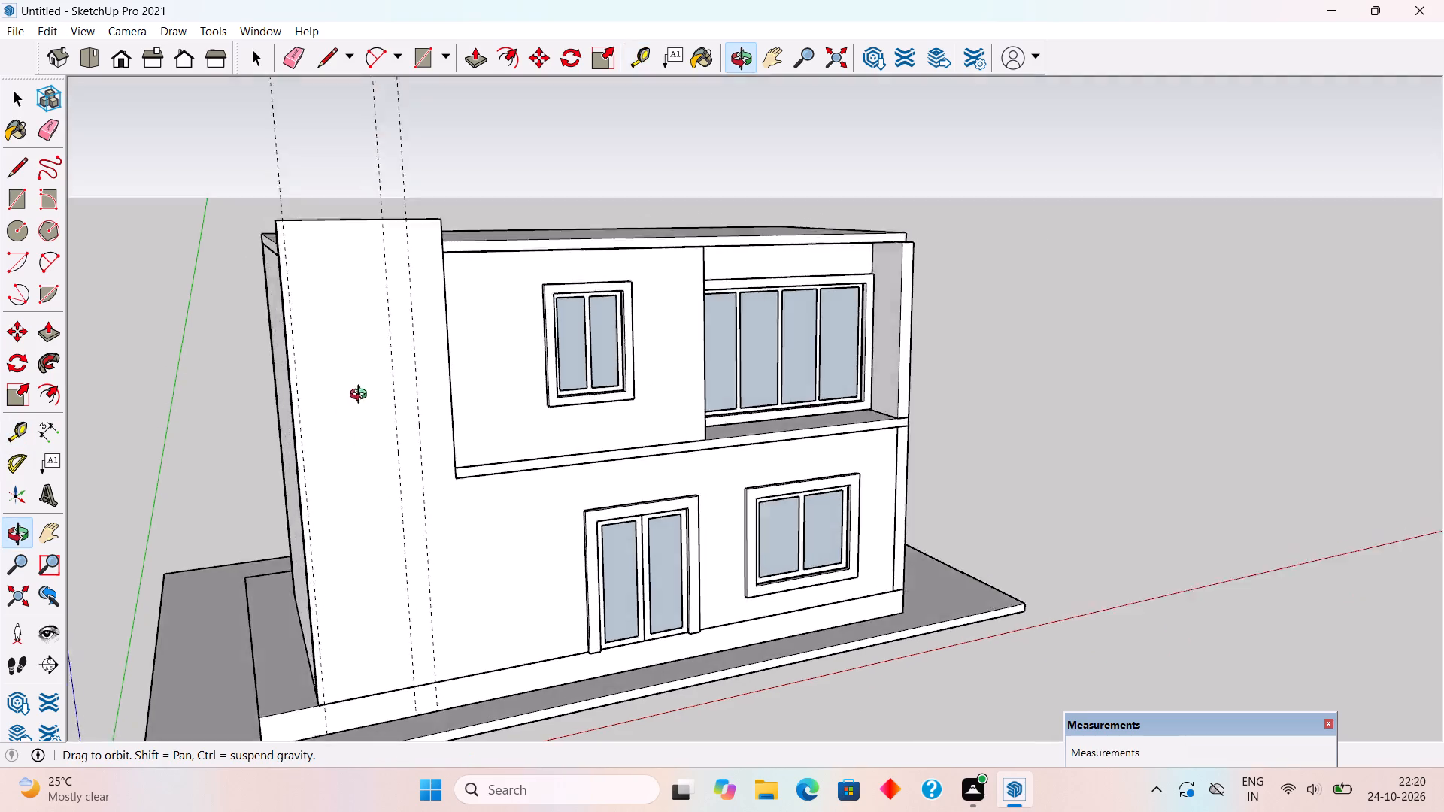
middle_click_drag(362, 396, 452, 336)
scroll(333, 463, "up", 3)
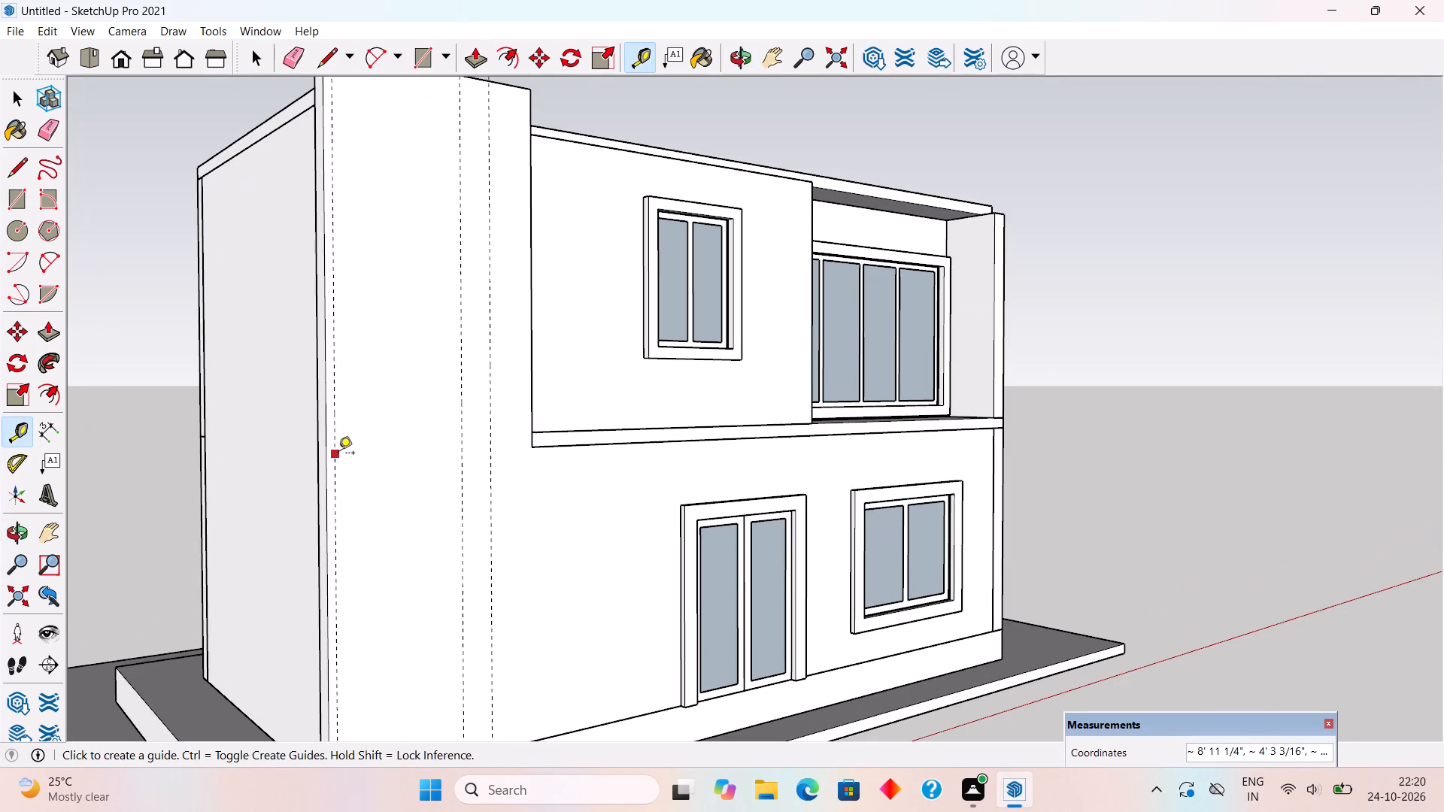
left_click(338, 454)
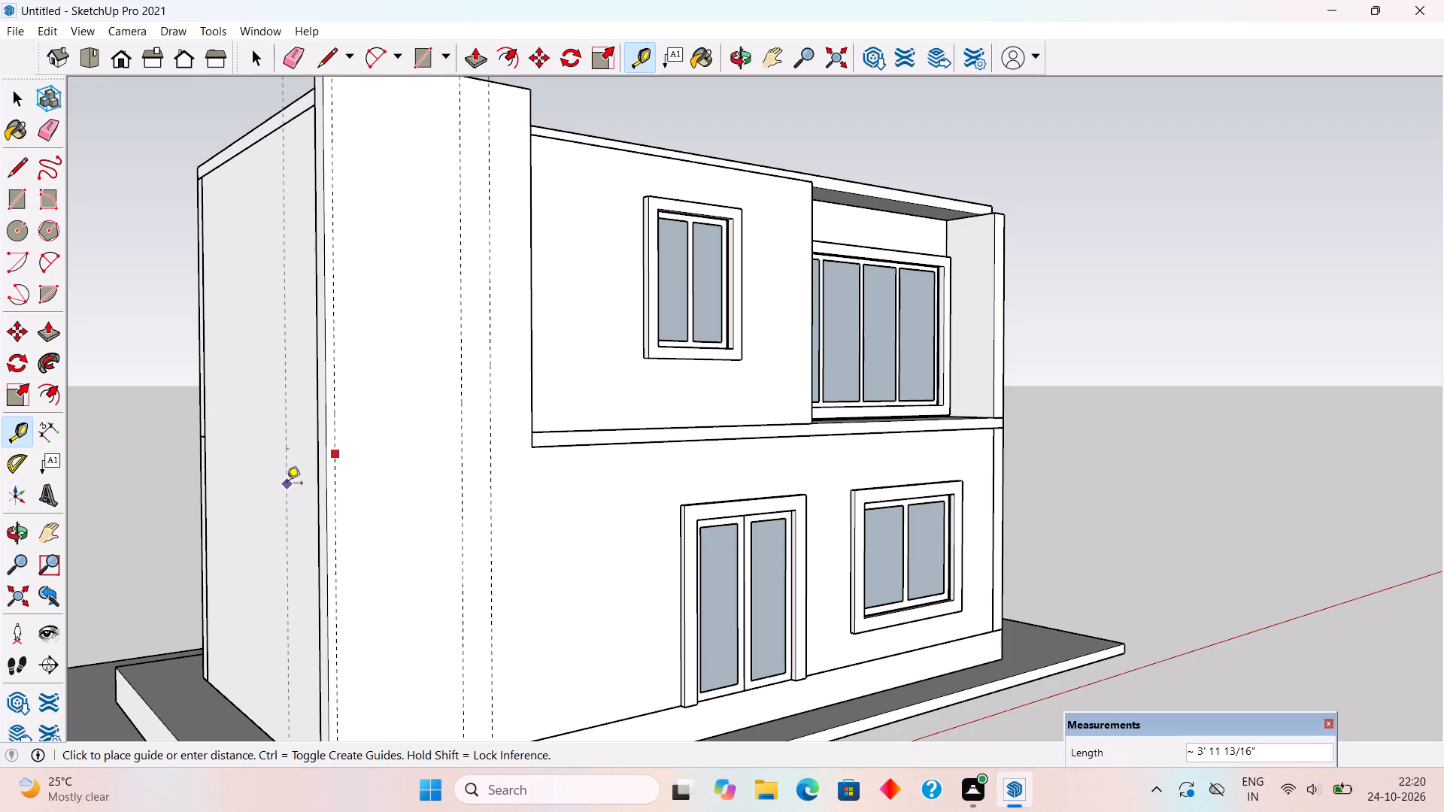
key("space")
Add two vertical guides past the tall wall's outer end, 1' beyond the last guide and a further 1.5' out.
scroll(397, 479, "down", 4)
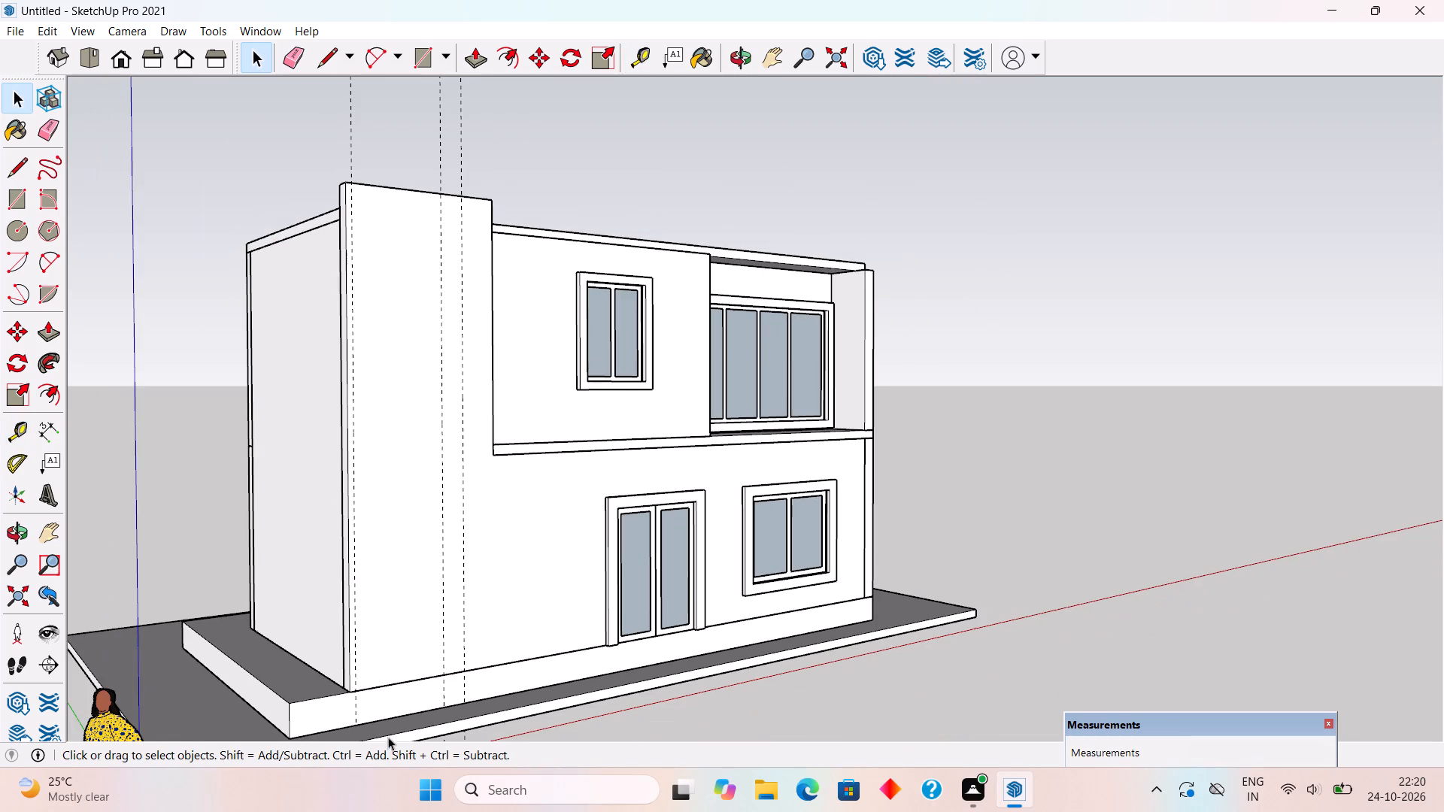
scroll(386, 740, "up", 3)
scroll(335, 460, "down", 4)
scroll(345, 736, "up", 1)
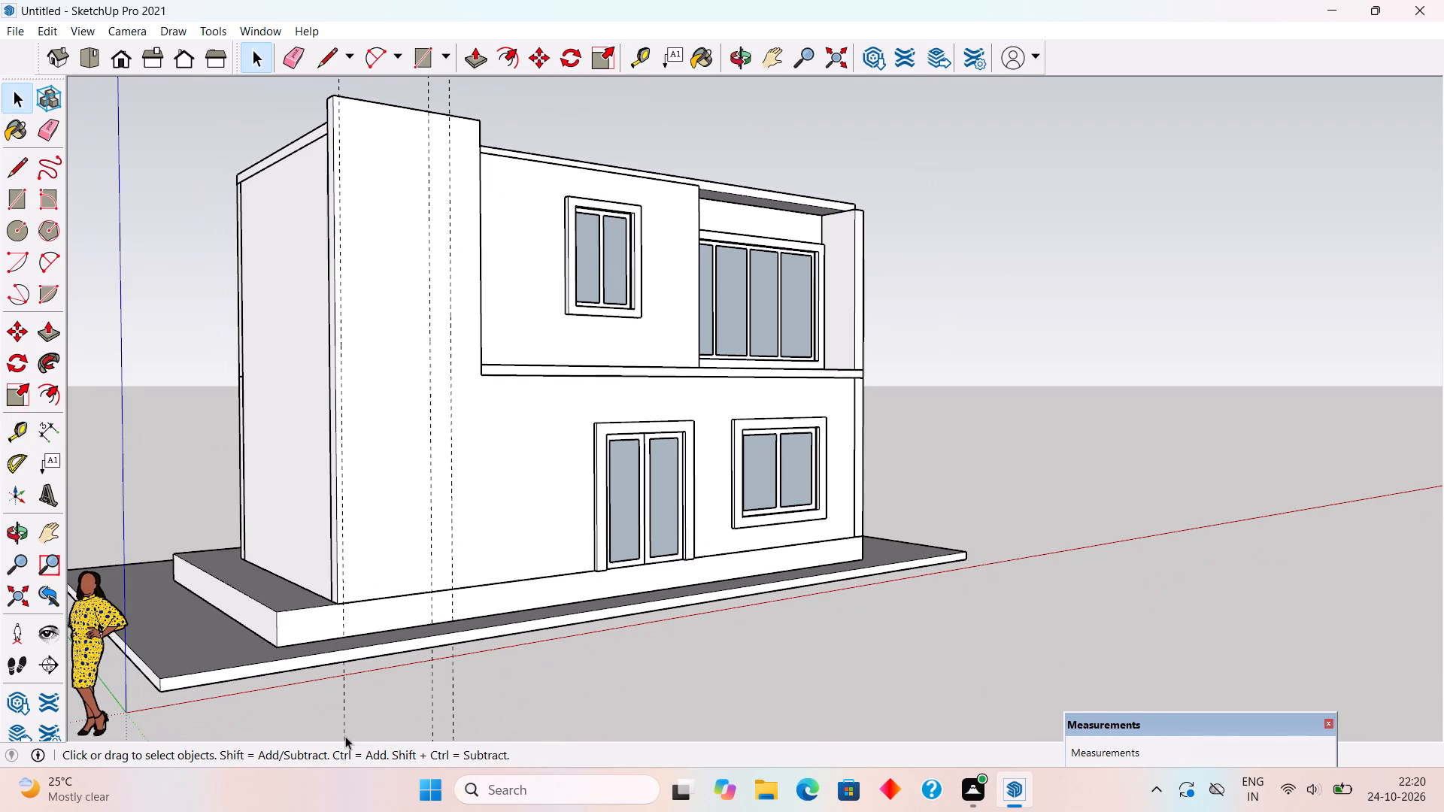
scroll(345, 736, "up", 1)
middle_click_drag(342, 738, 201, 775)
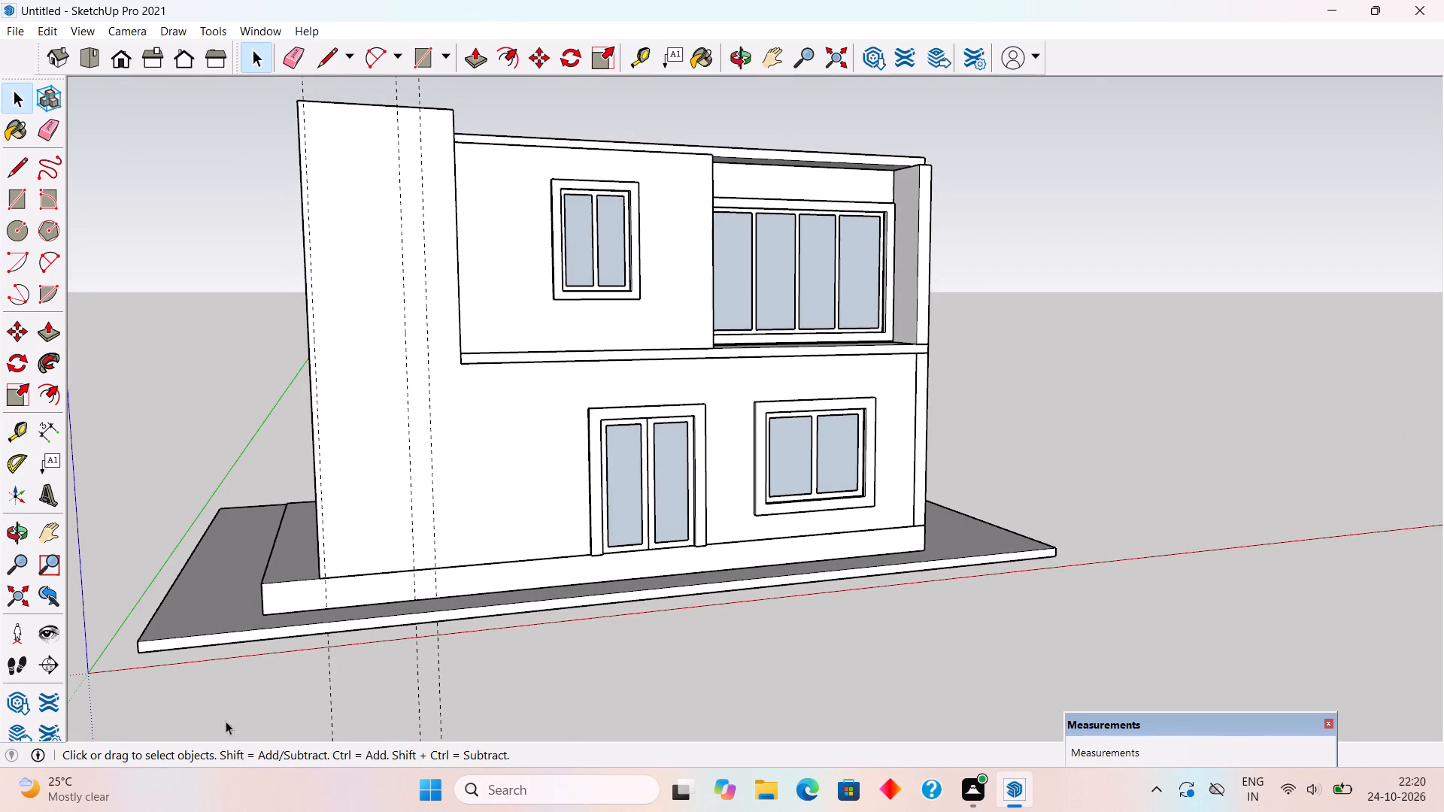
scroll(289, 605, "up", 4)
key("t")
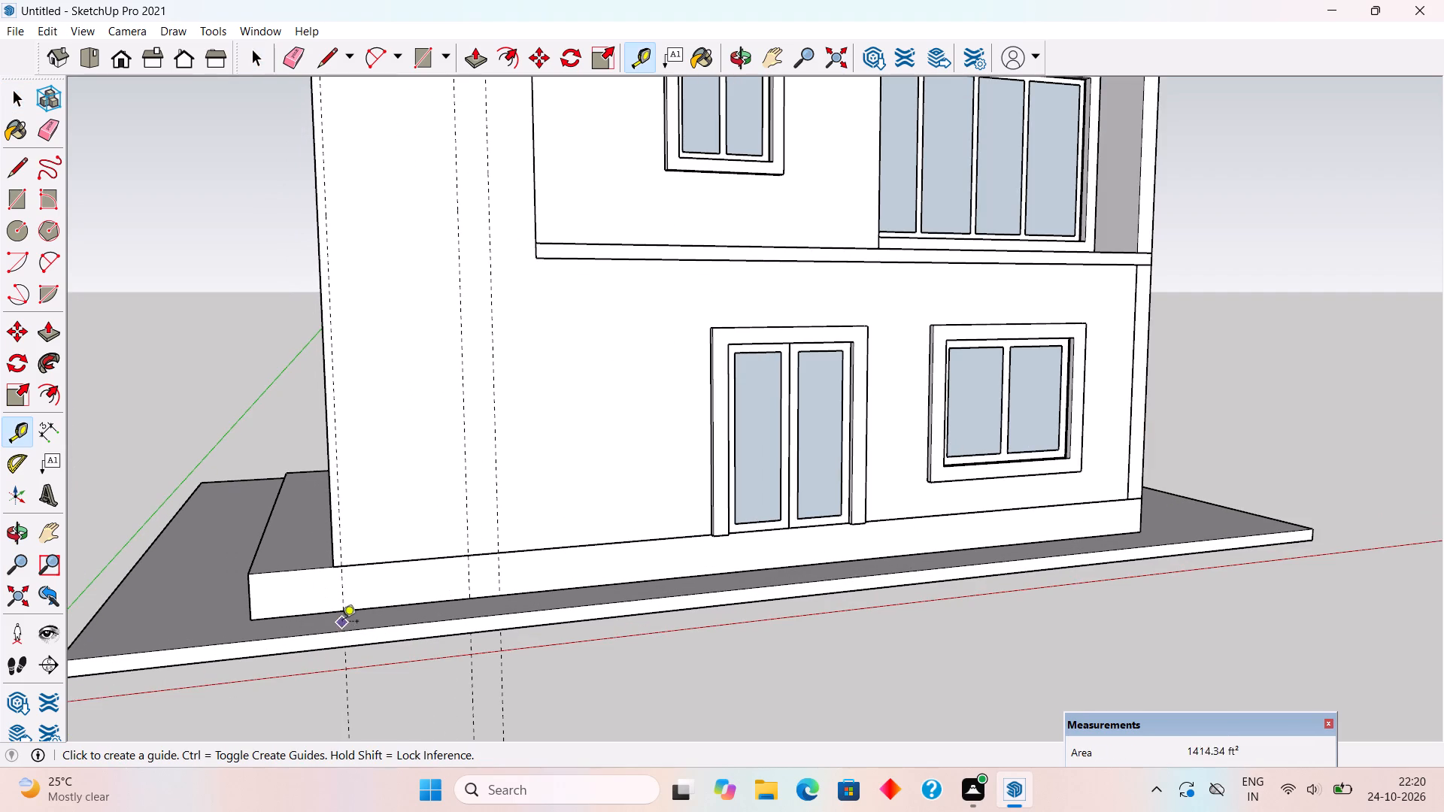
left_click(341, 598)
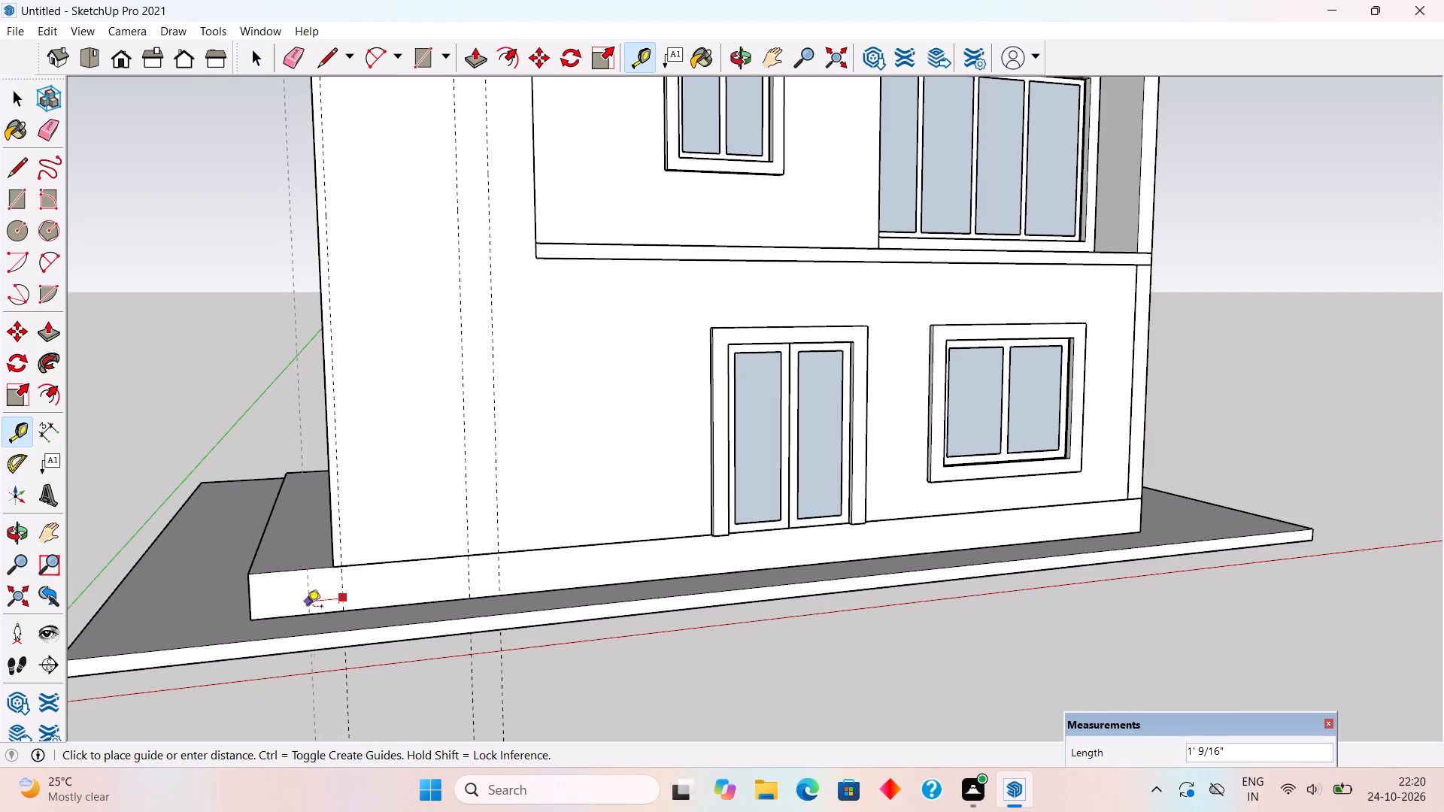
type("1'")
key("Return")
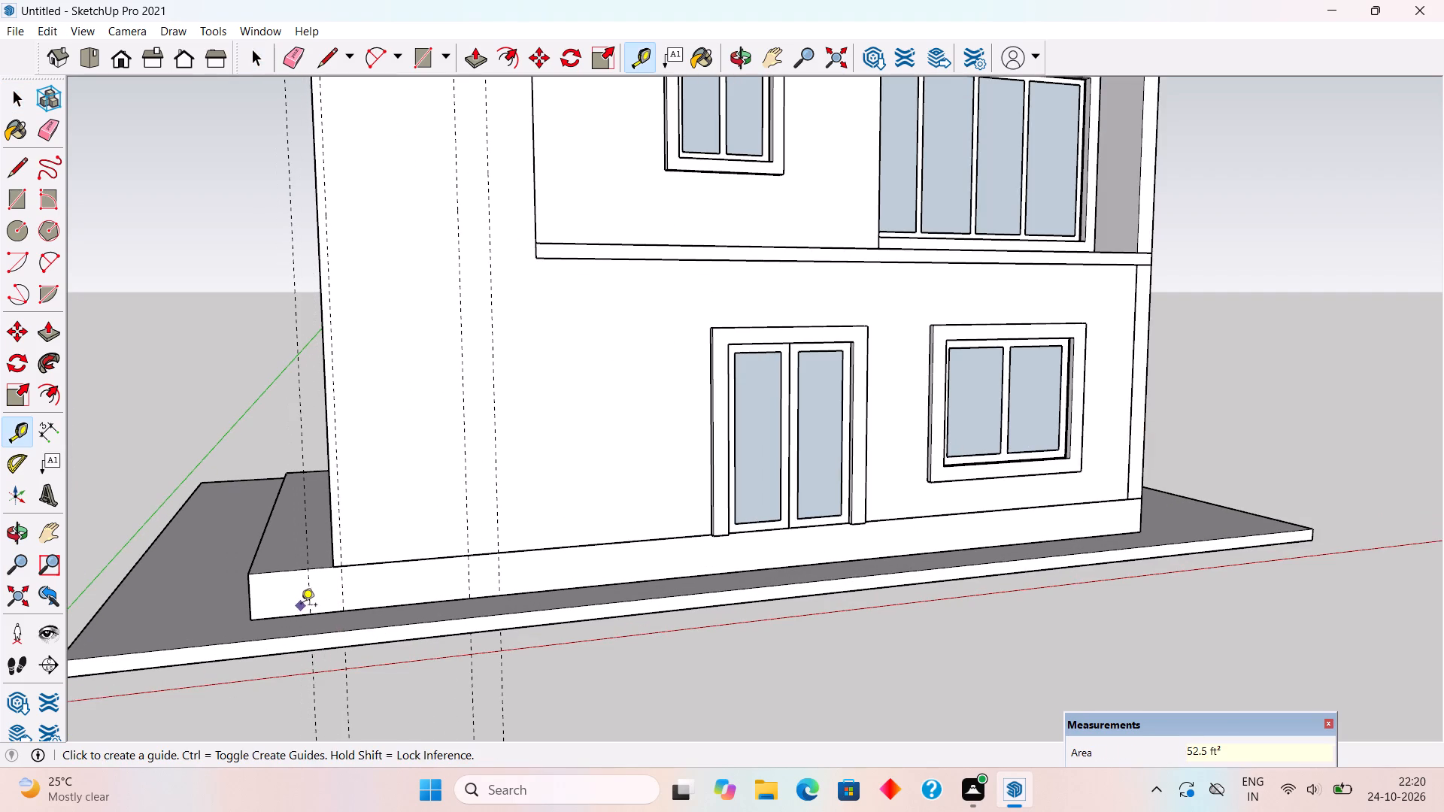
left_click(305, 601)
type("1.5'")
key("Return")
key("space")
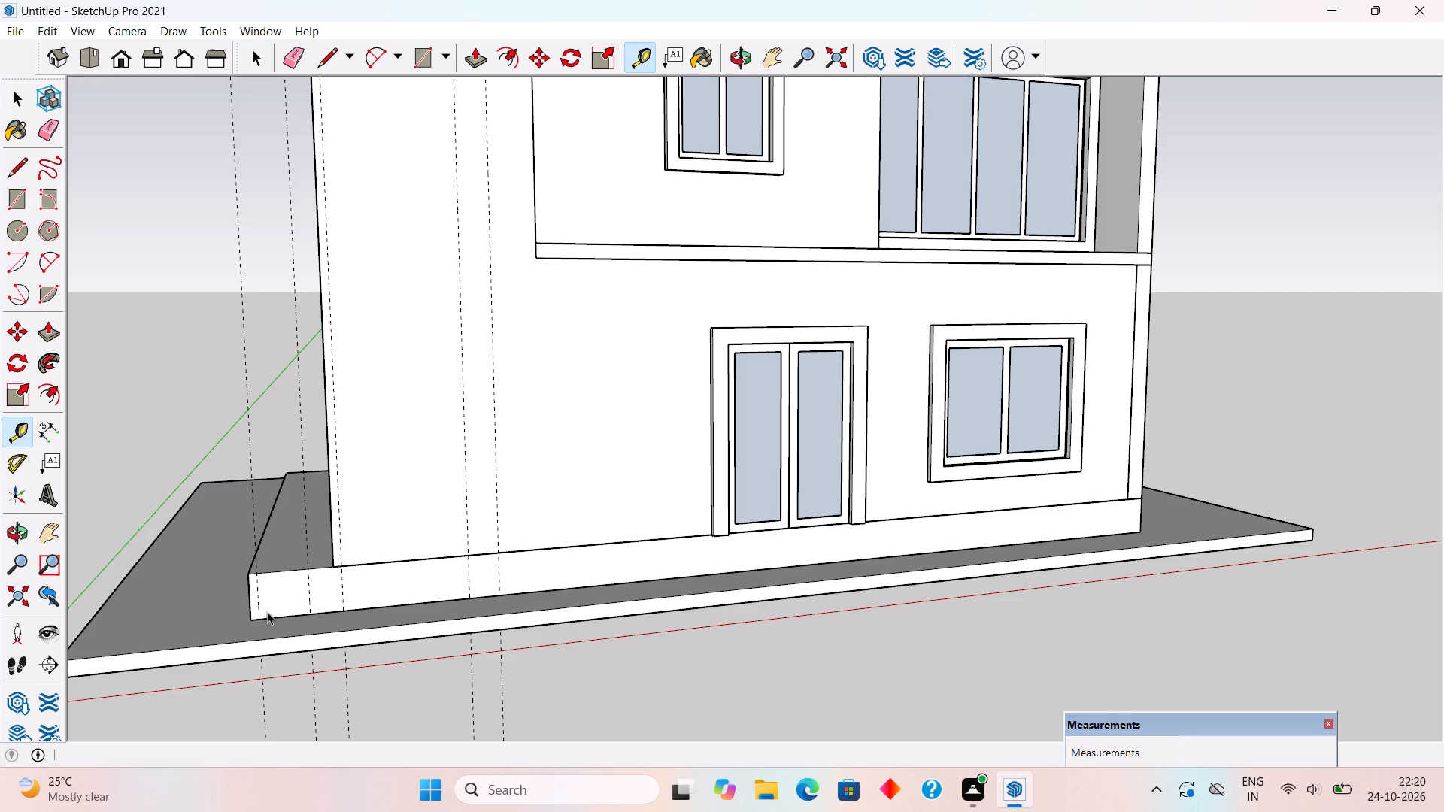
Open the tall front wall's group and extend its outer end face 2' 3" to the outermost guide.
middle_click_drag(259, 599, 673, 641)
scroll(730, 629, "up", 2)
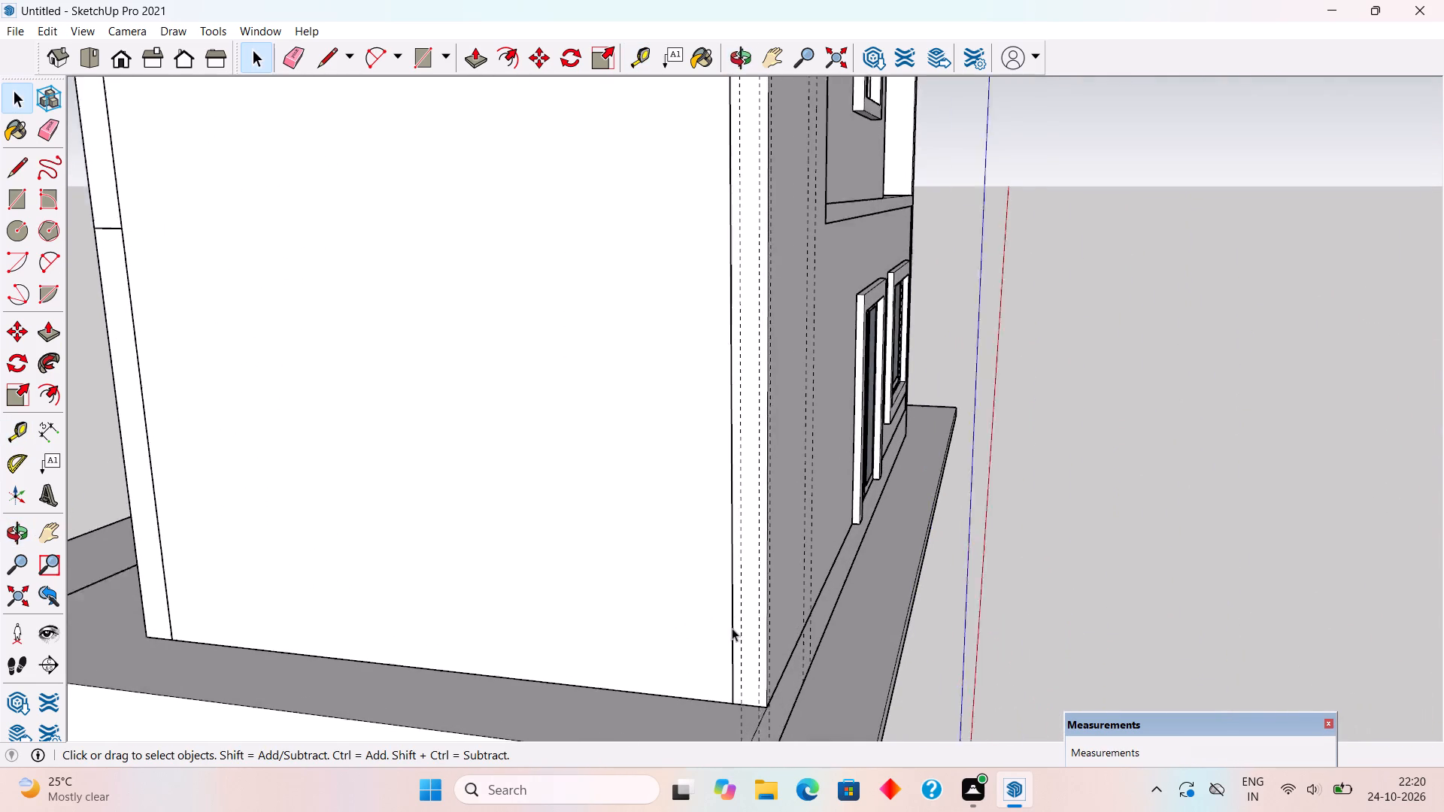
scroll(732, 628, "up", 1)
triple_click(739, 619)
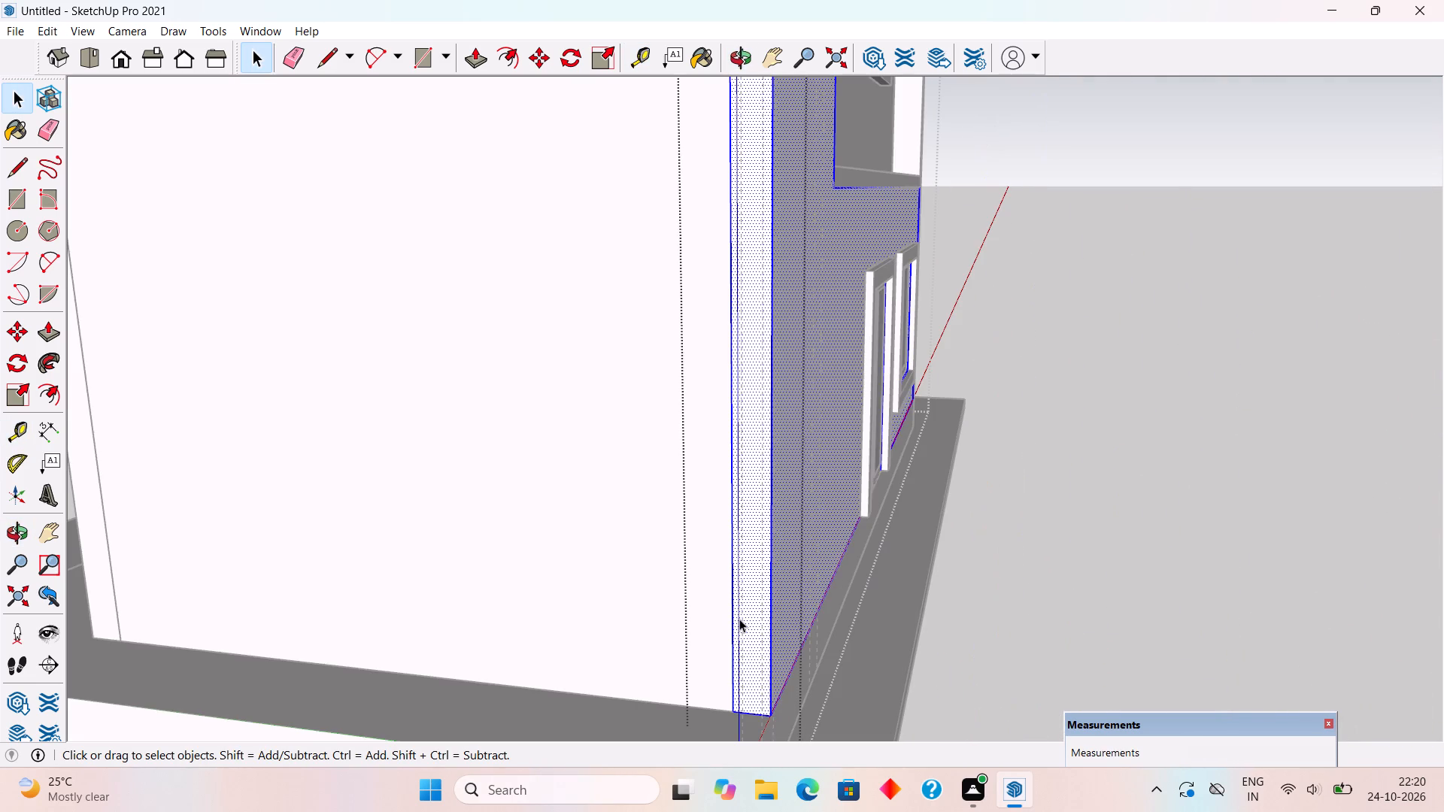
key("p")
left_click(739, 619)
scroll(689, 610, "down", 7)
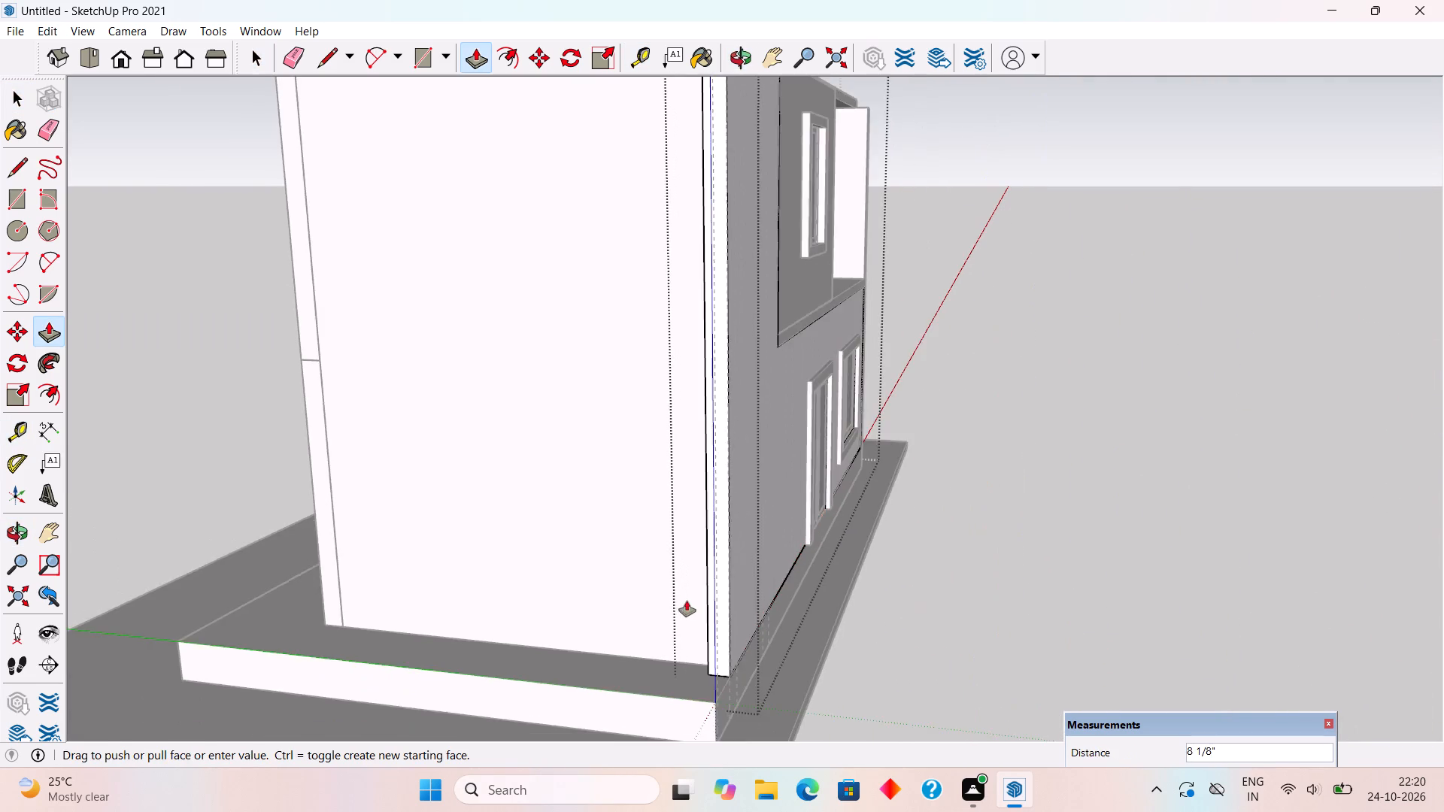
scroll(689, 607, "down", 2)
left_click(715, 659)
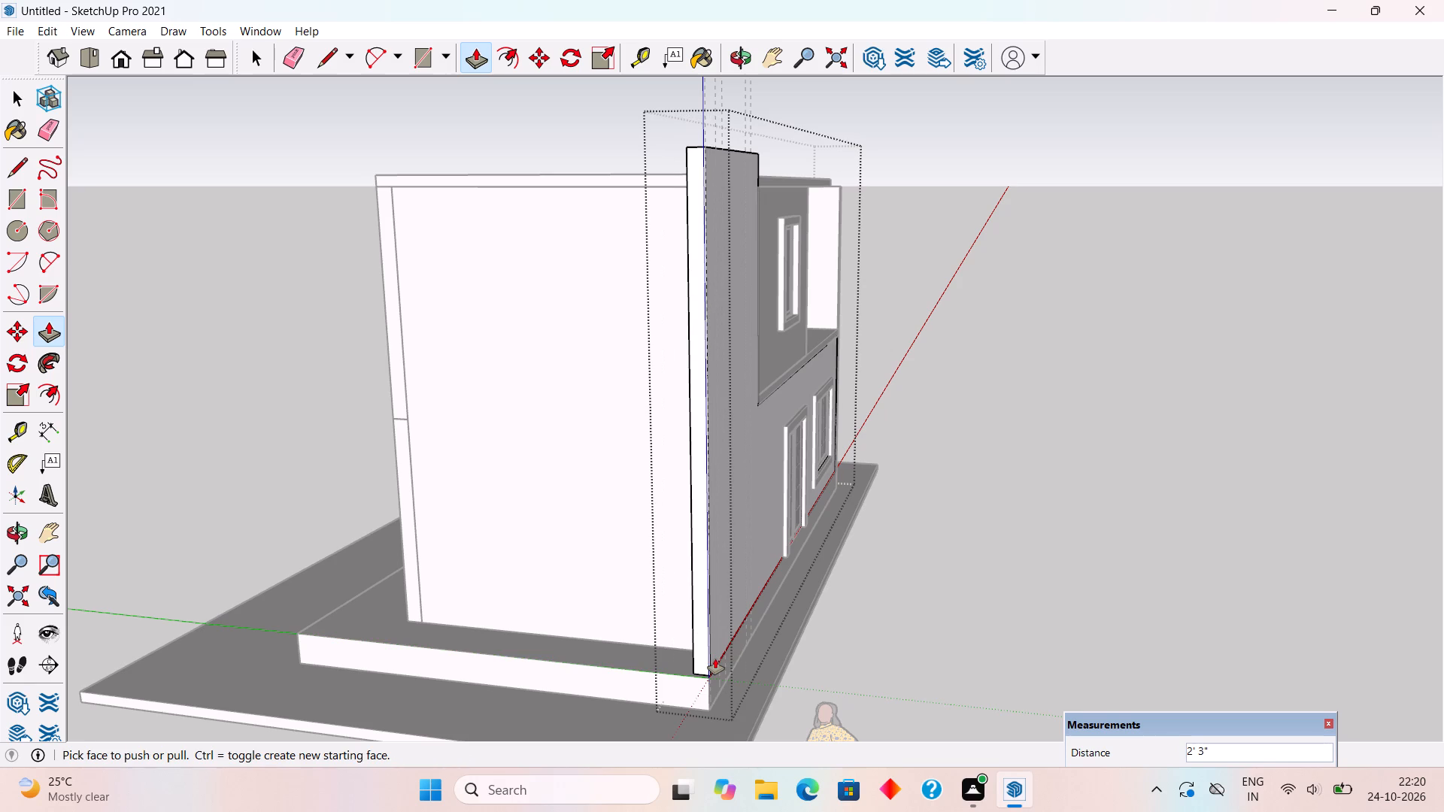
key("space")
middle_click_drag(776, 686, 966, 727)
left_click(701, 529)
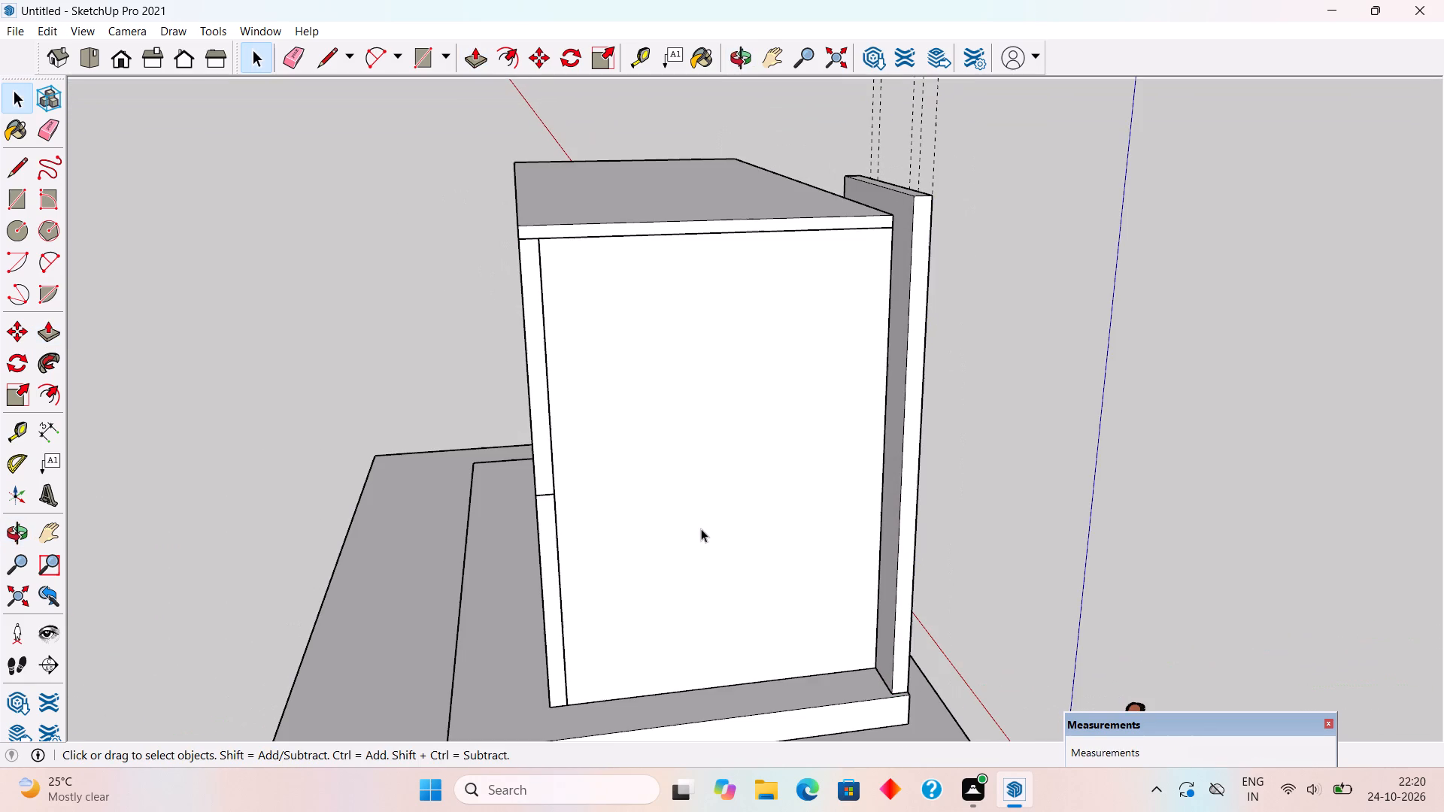
Delete the side wall that encloses the staircase.
left_click(701, 529)
key("Delete")
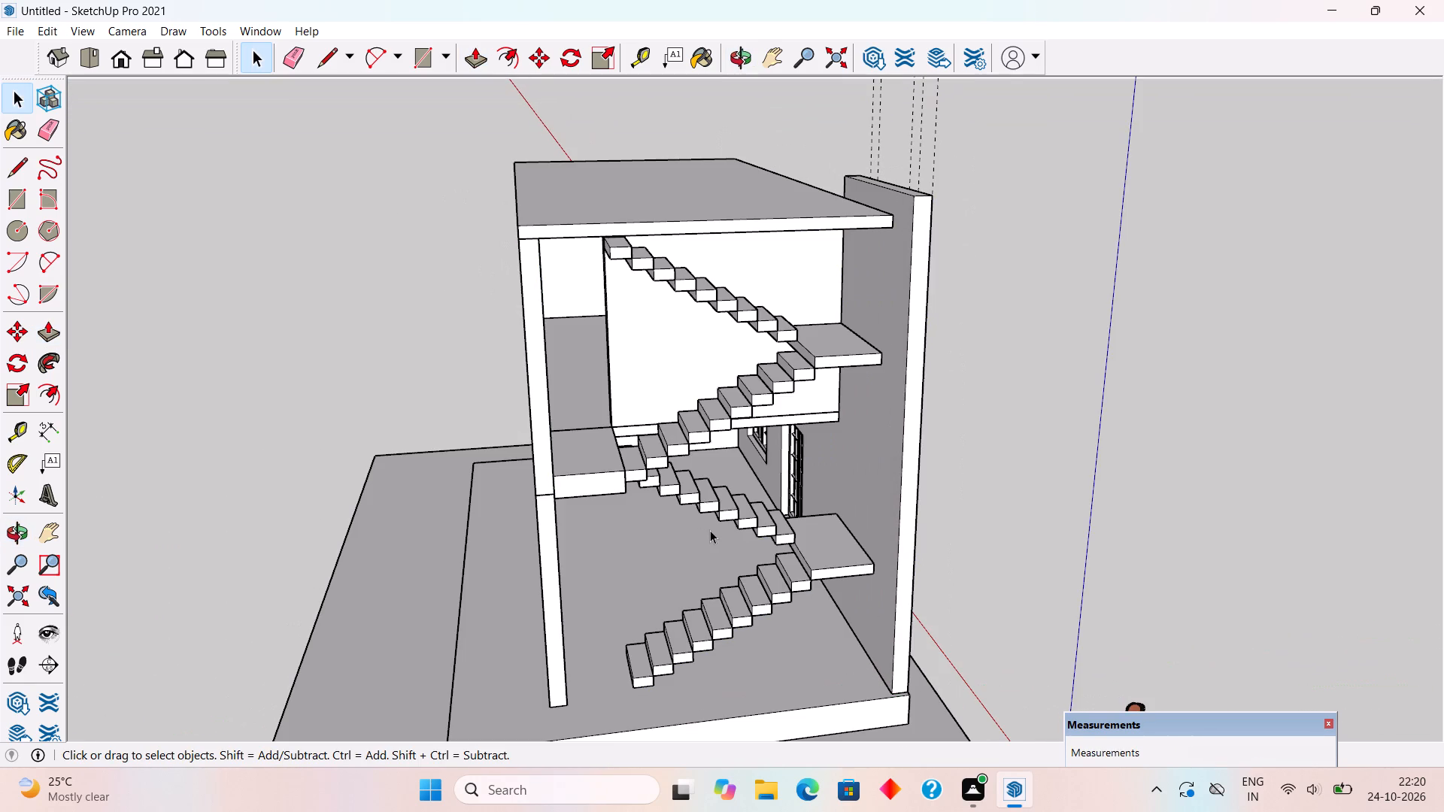
Select both stair flights and the floor-level landing and move them 3' outward to the extended front wall's end corner.
middle_click_drag(759, 551, 857, 546)
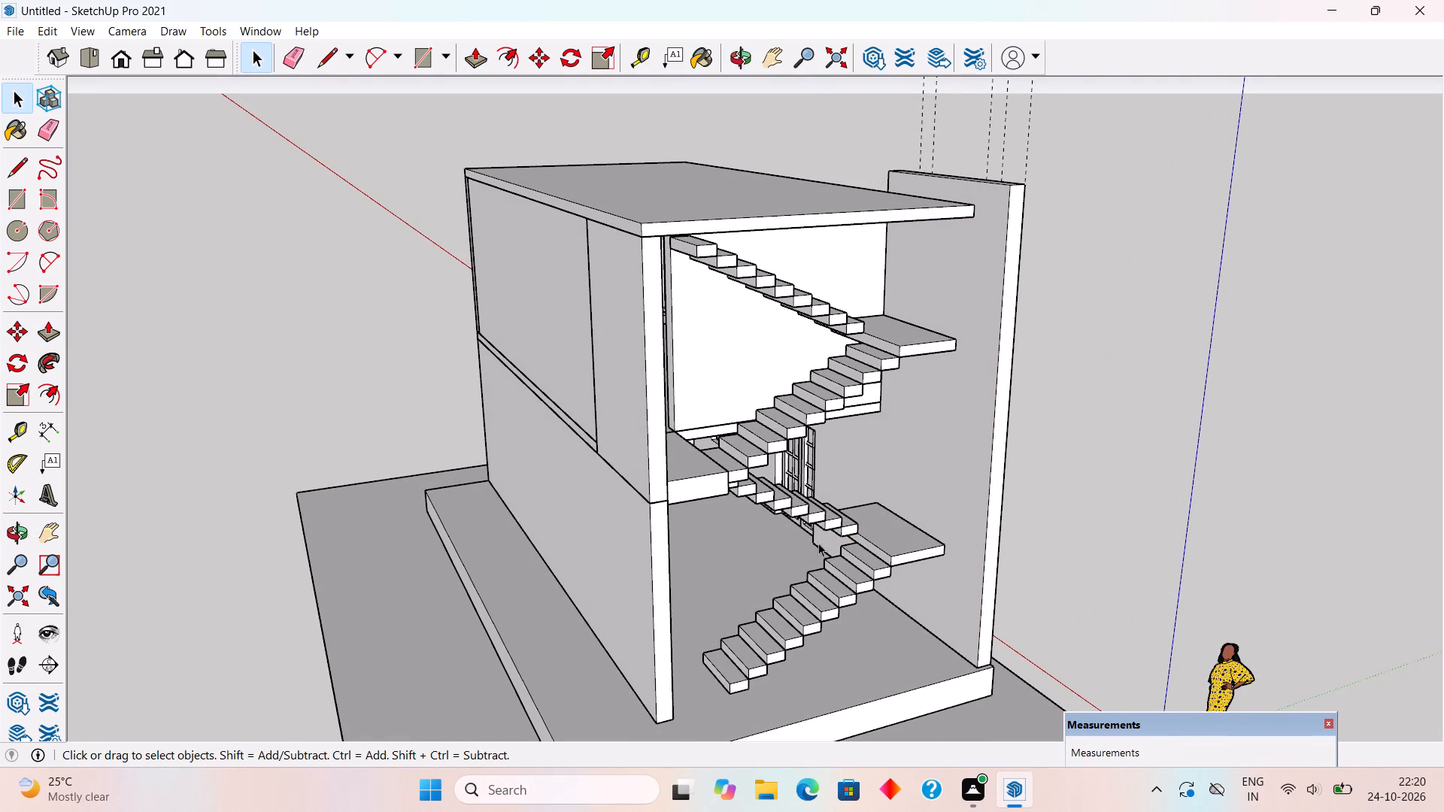
middle_click_drag(735, 593, 617, 617)
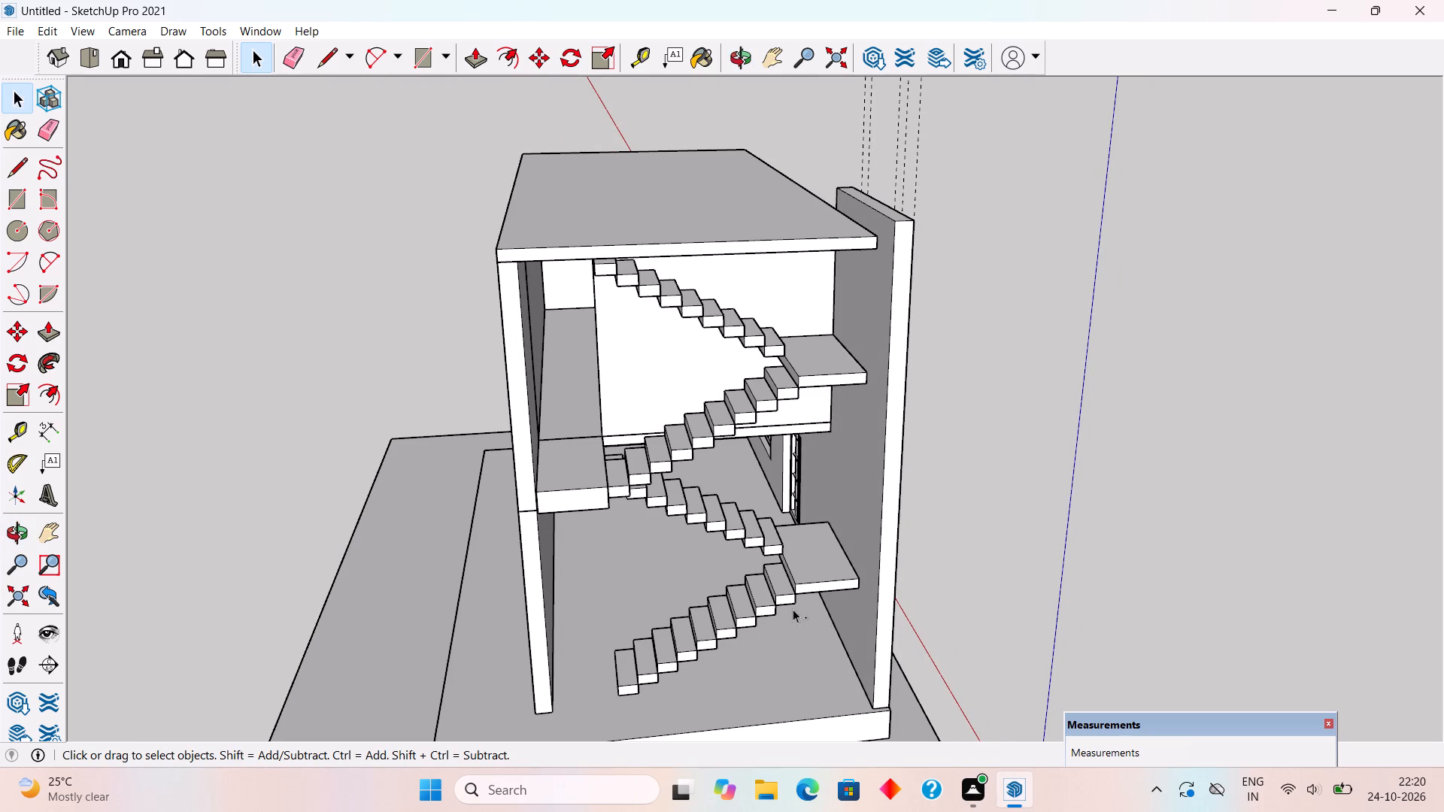
left_click(741, 607, "ctrl")
left_click(686, 444, "ctrl")
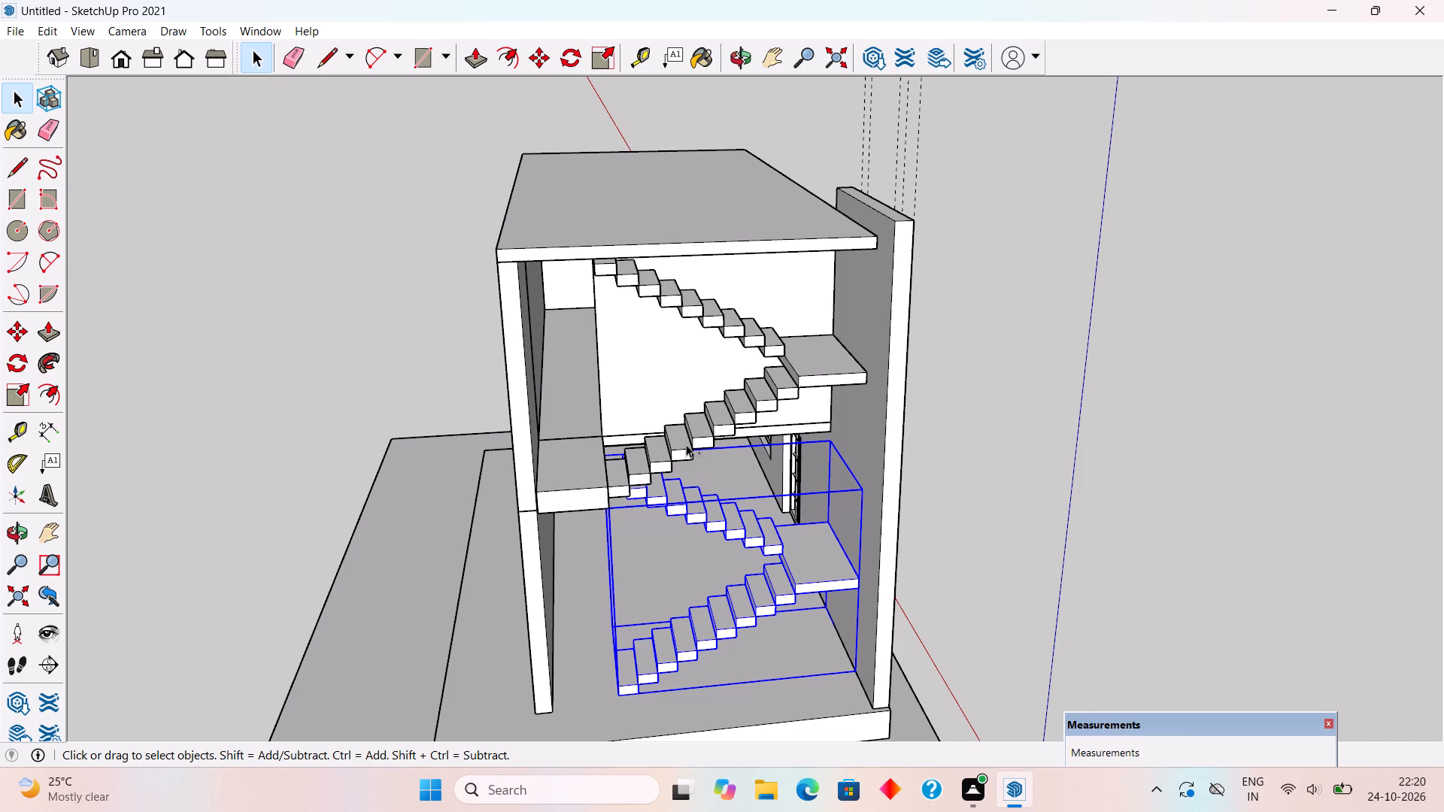
left_click(590, 495, "ctrl")
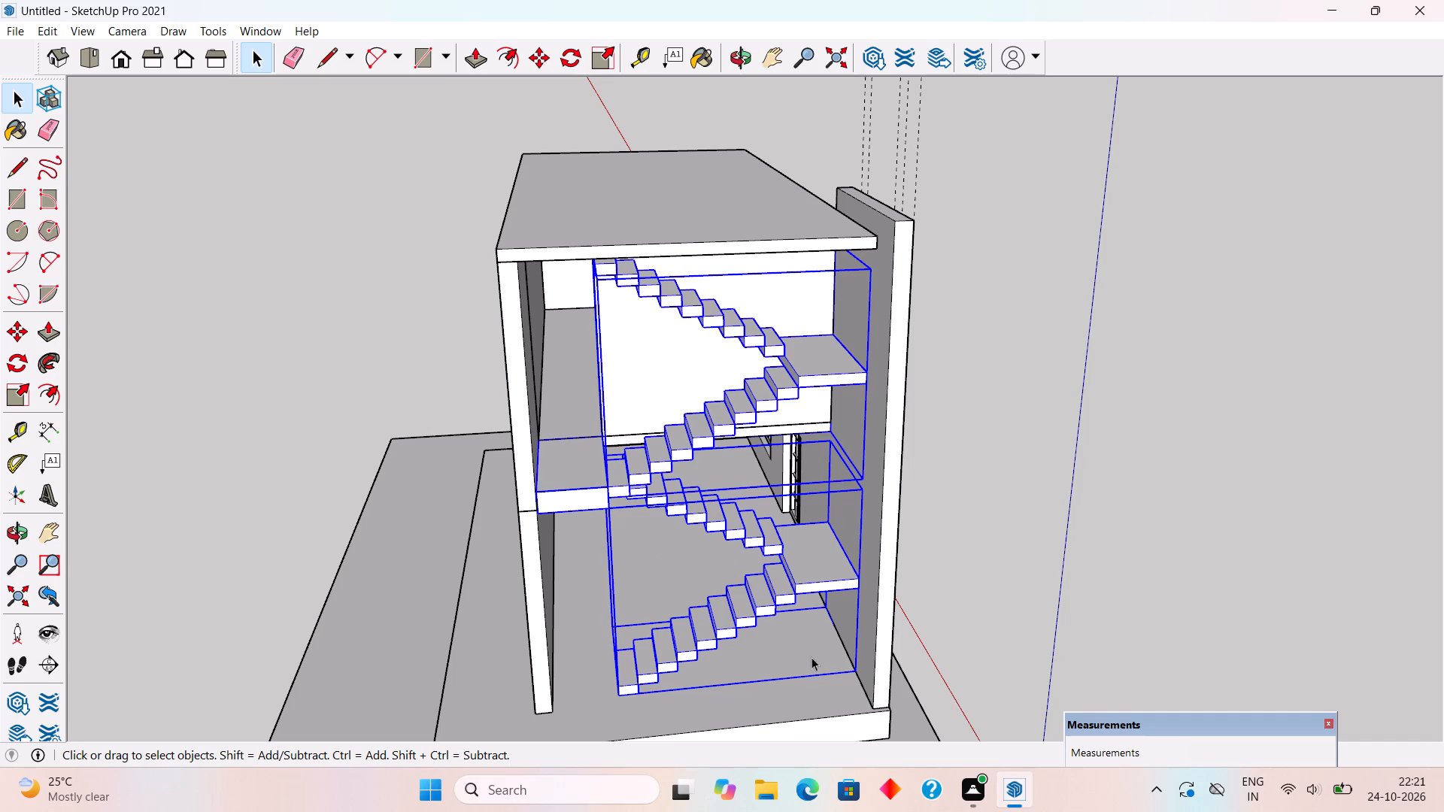
key("m")
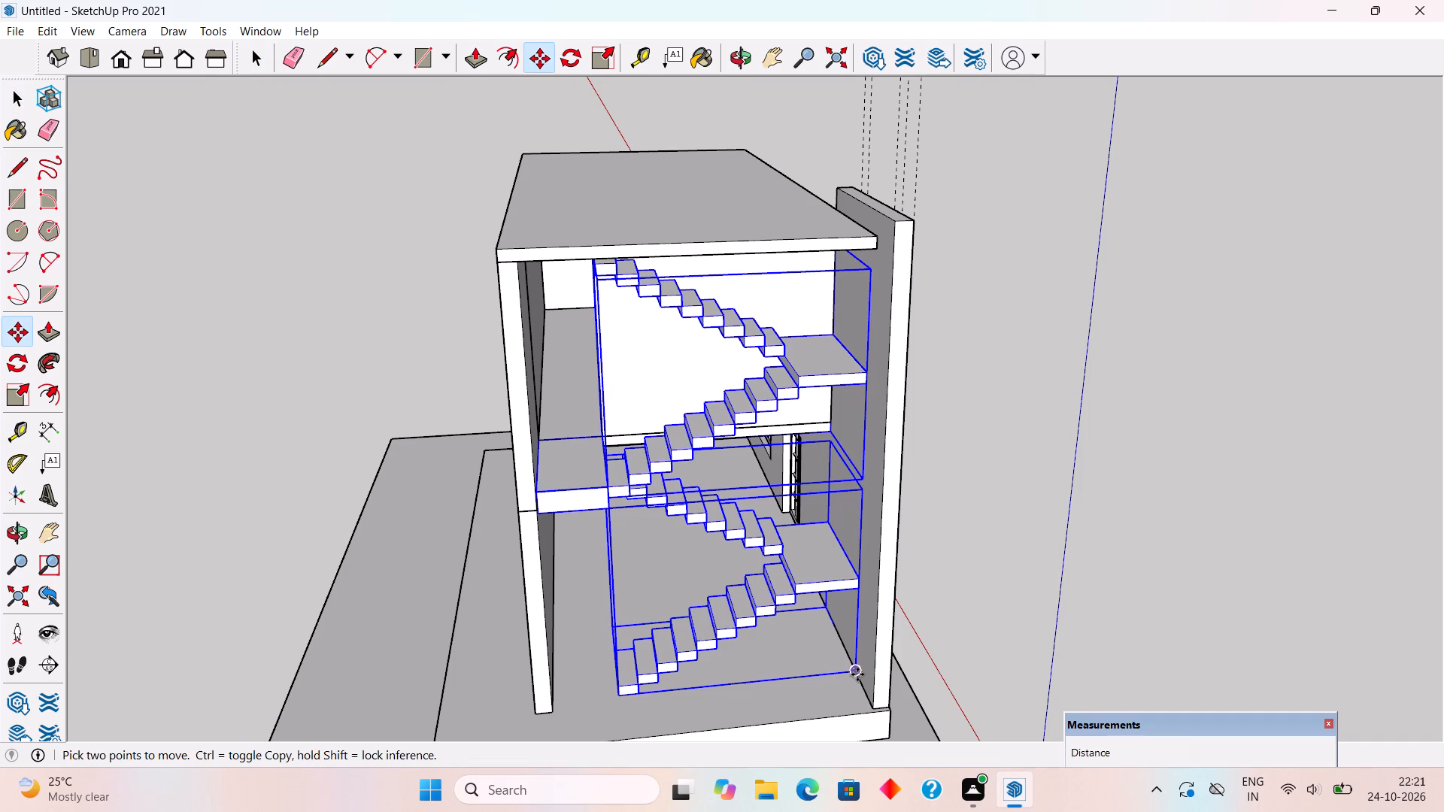
left_click(857, 674)
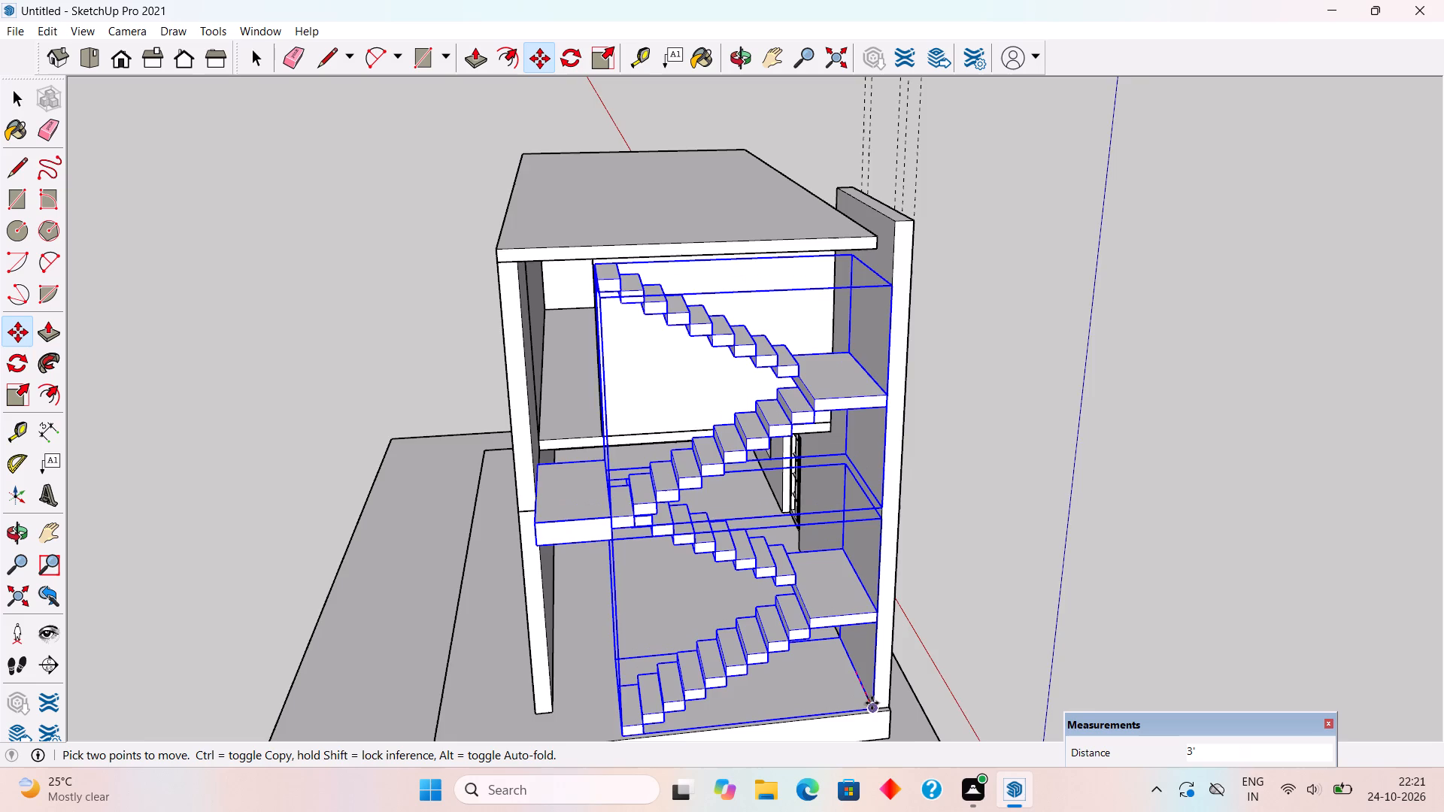
scroll(872, 703, "up", 2)
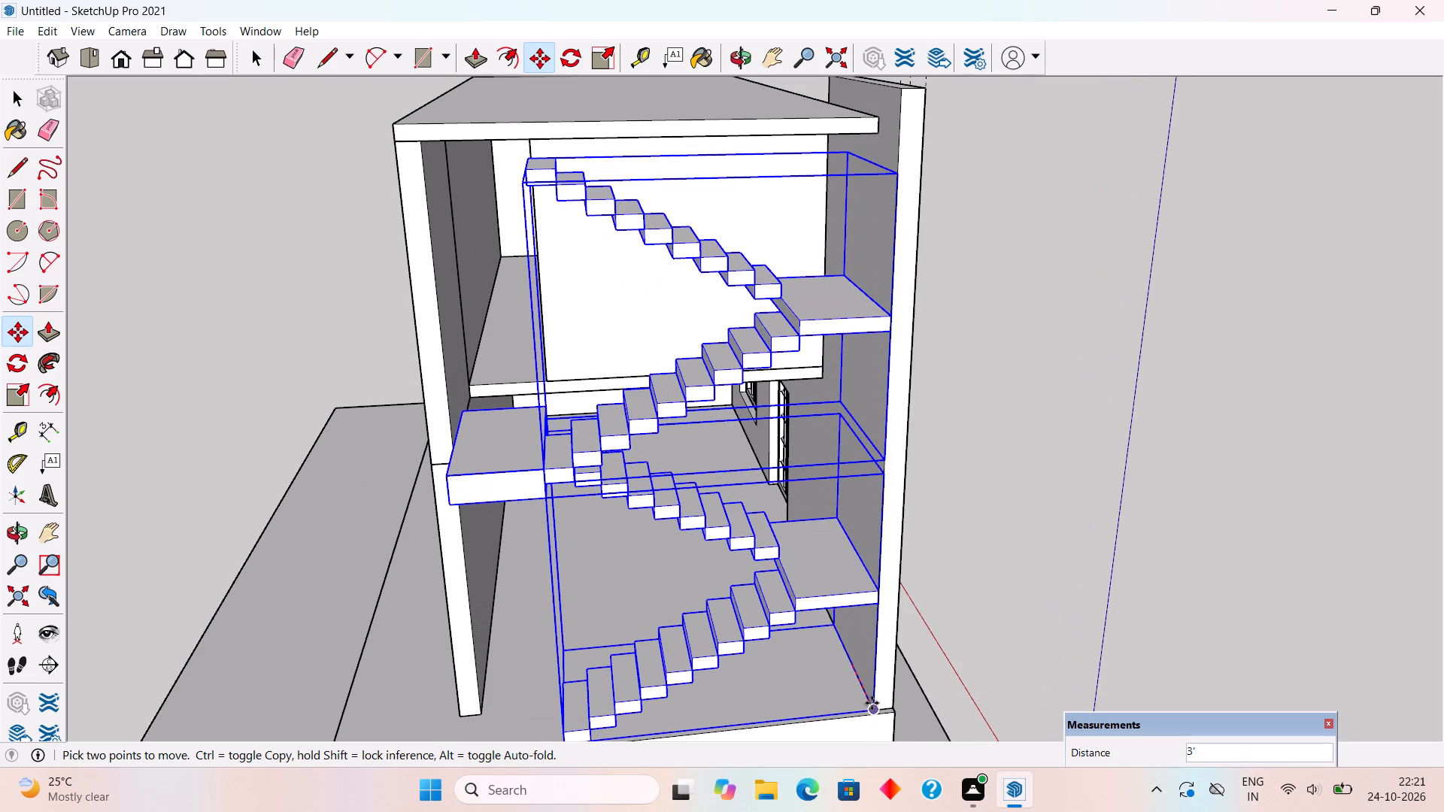
left_click(872, 703)
scroll(872, 703, "up", 19)
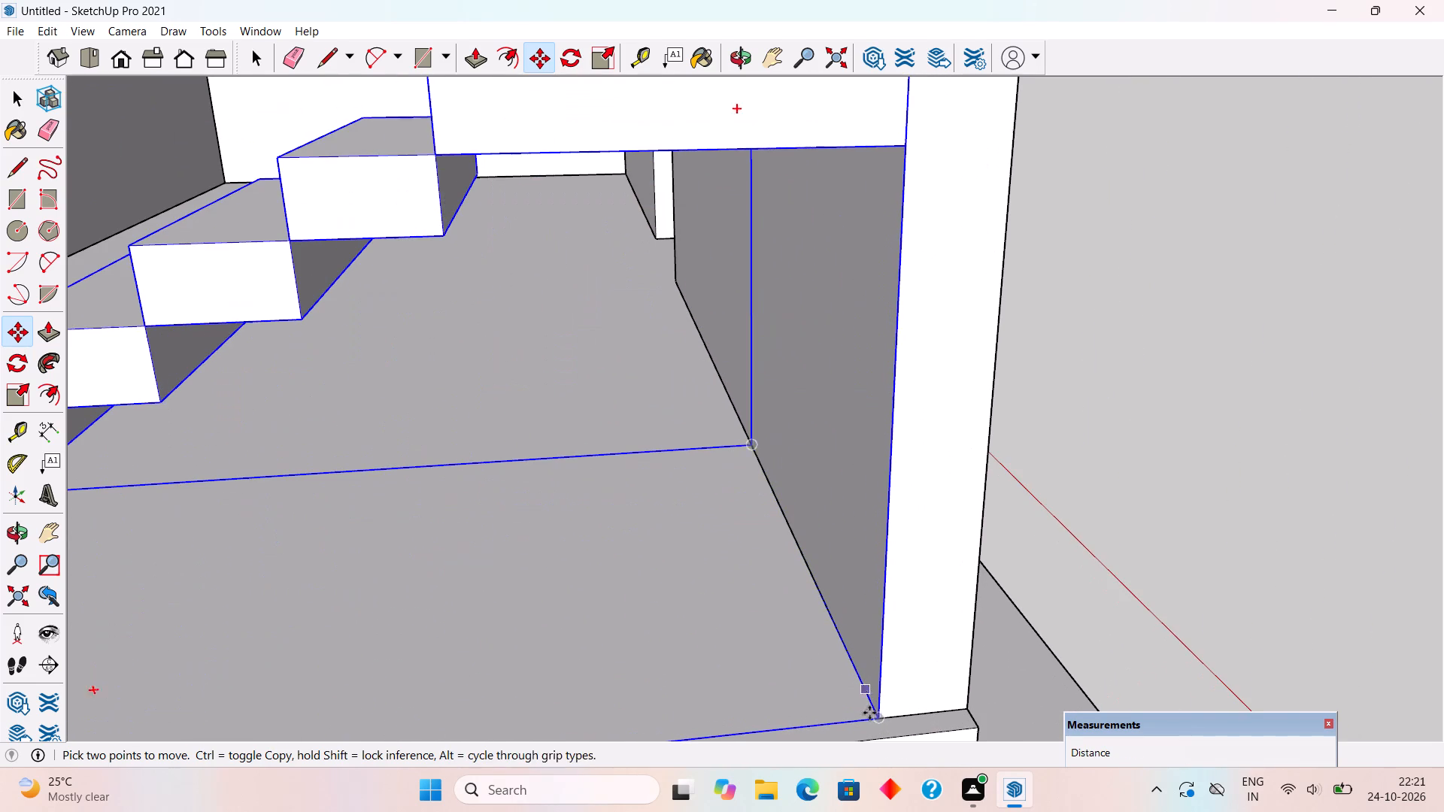
Move the stair flights and landing 9" back inward from the front wall's outer end.
scroll(901, 762, "up", 3)
left_click(878, 720)
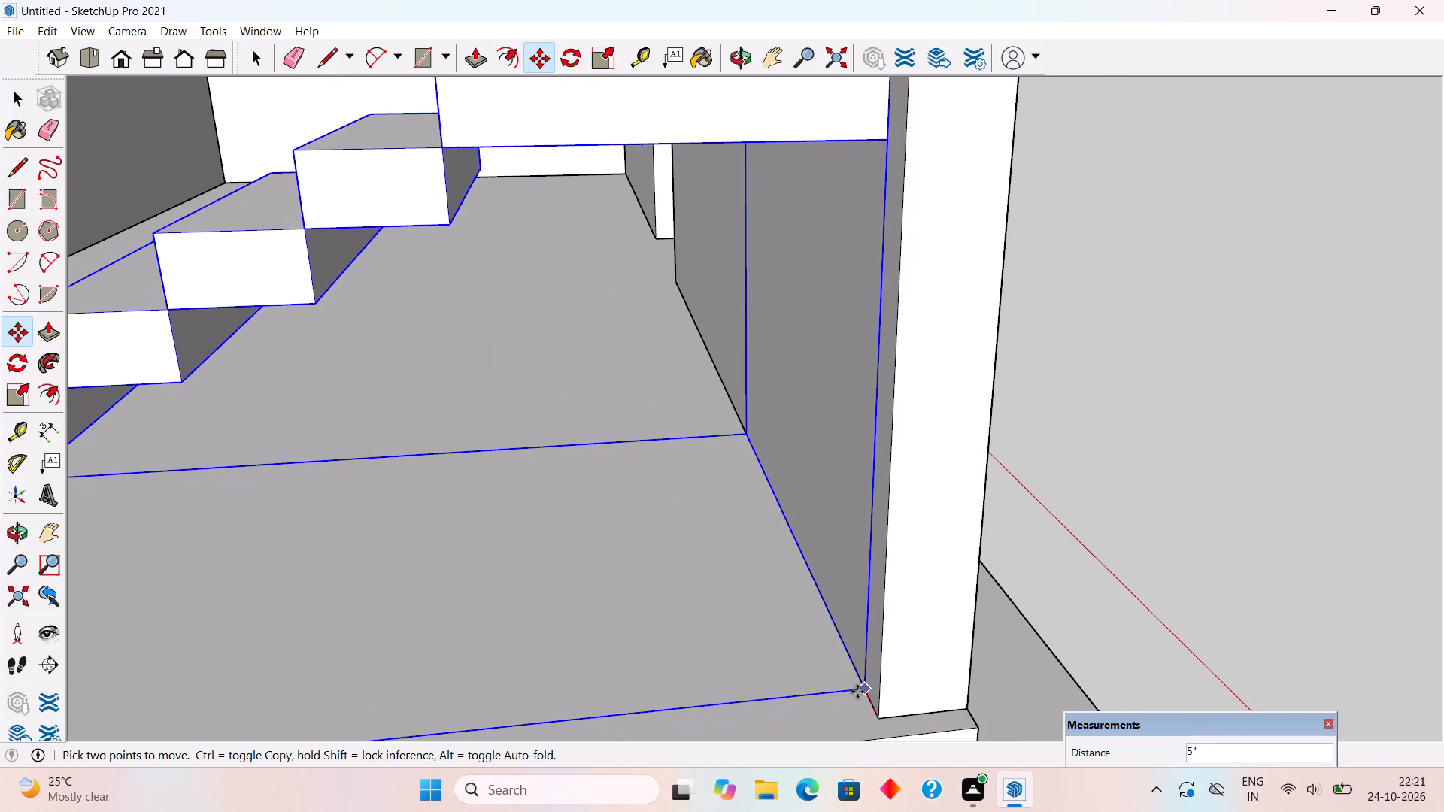
key("9")
key("shift+quotedbl")
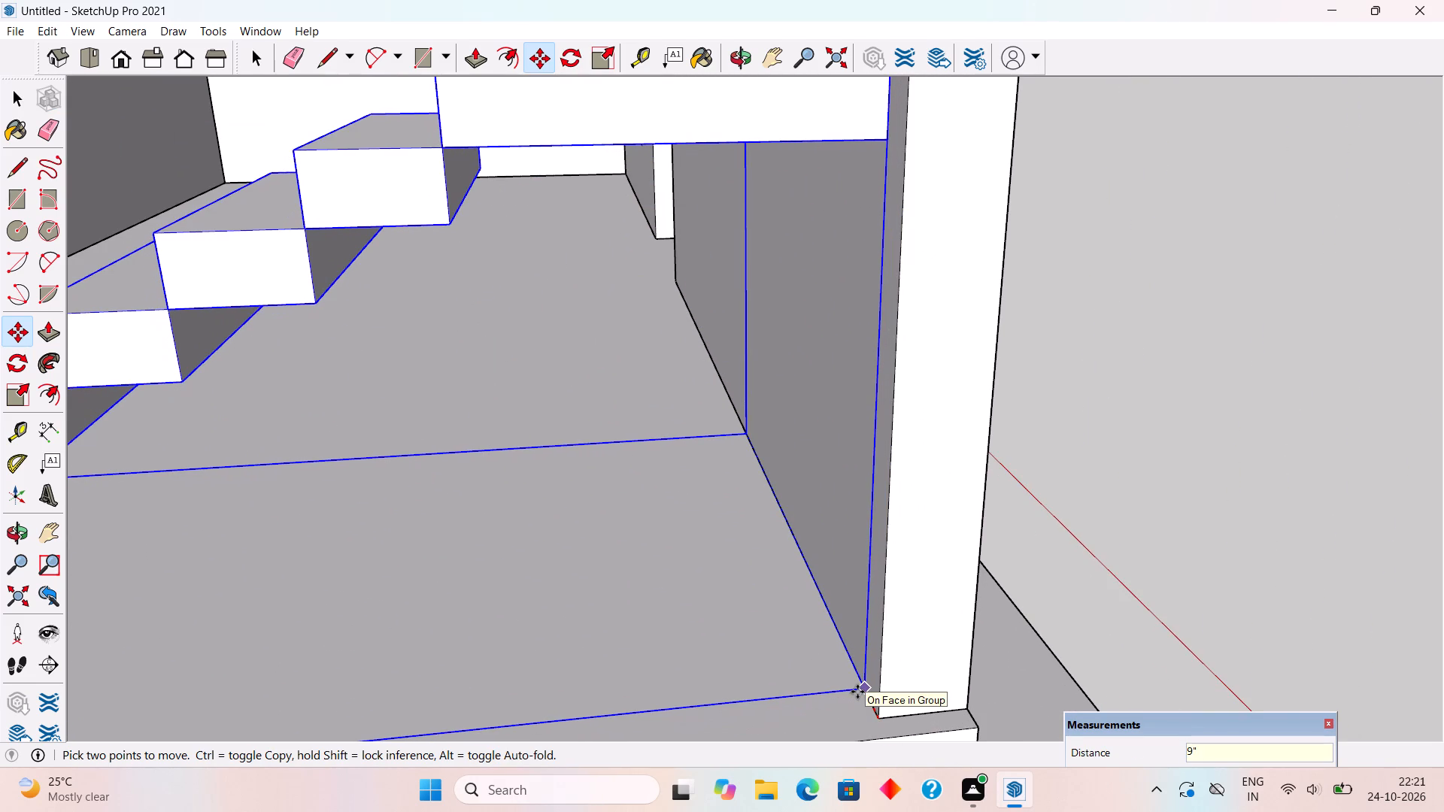
key("Return")
key("space")
left_click(1027, 477)
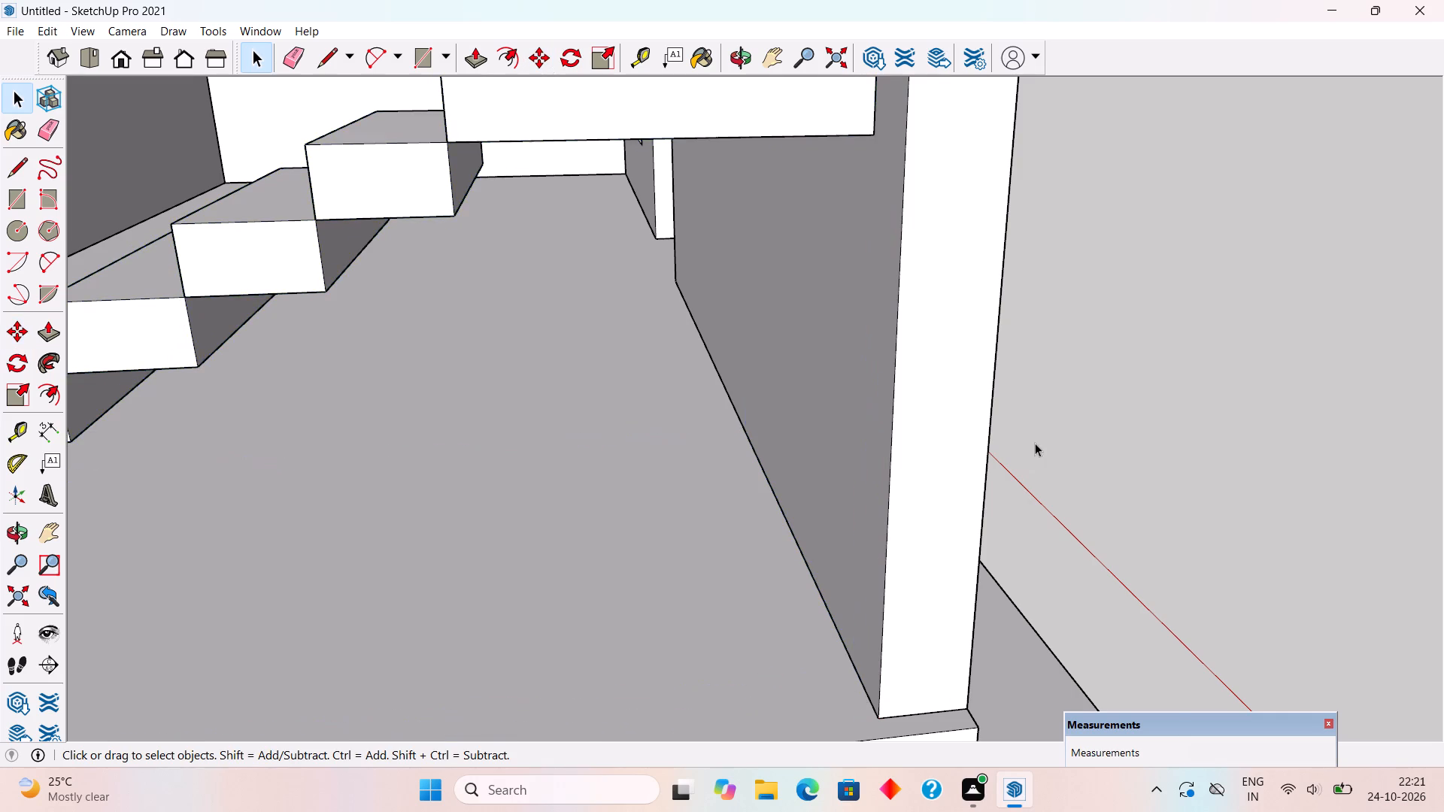
Open the first-floor slab's group and extend its stair-side edge face 2' 3" to the landing.
scroll(1035, 443, "down", 4)
scroll(1015, 506, "down", 8)
middle_click_drag(915, 571, 782, 763)
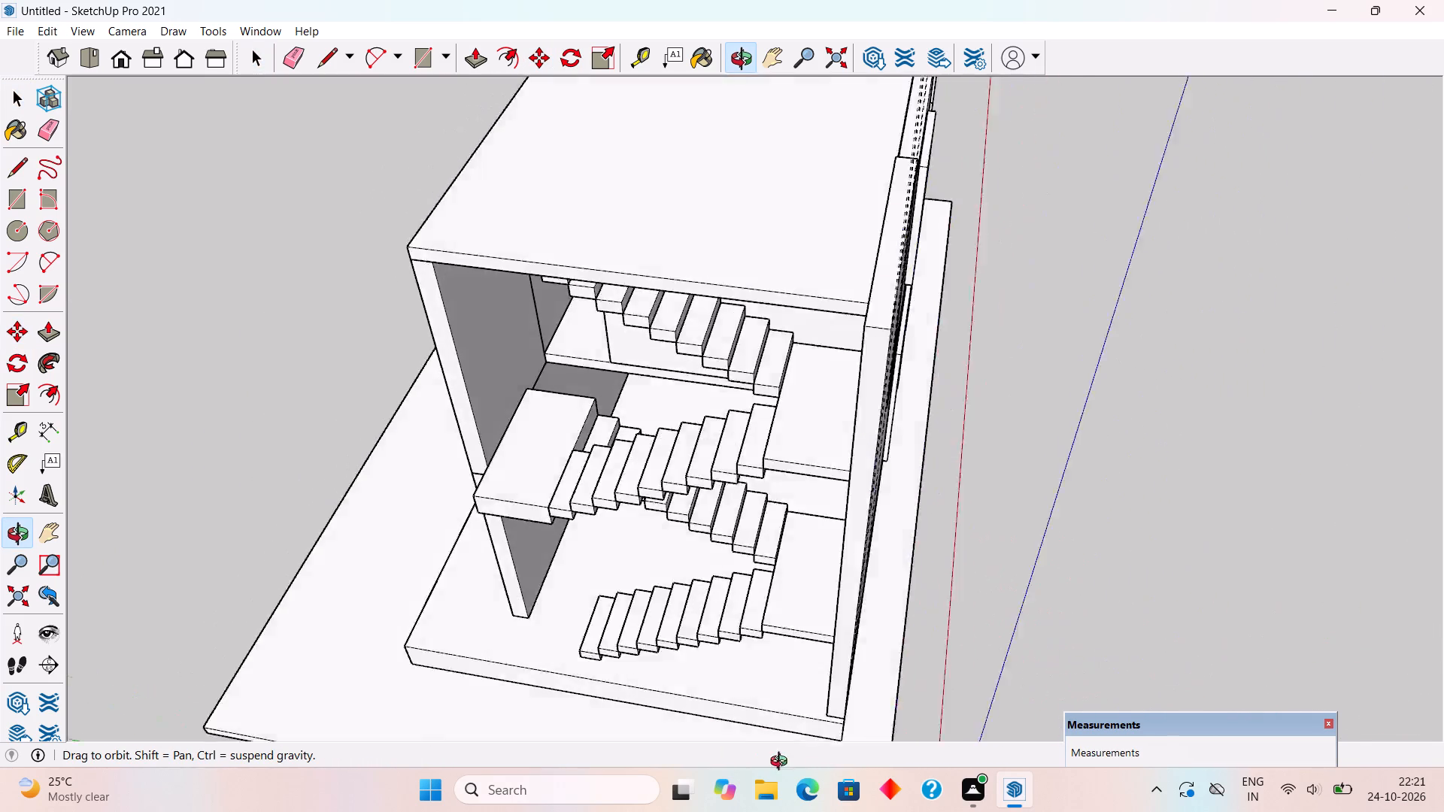
middle_click_drag(782, 763, 928, 745)
scroll(745, 374, "up", 8)
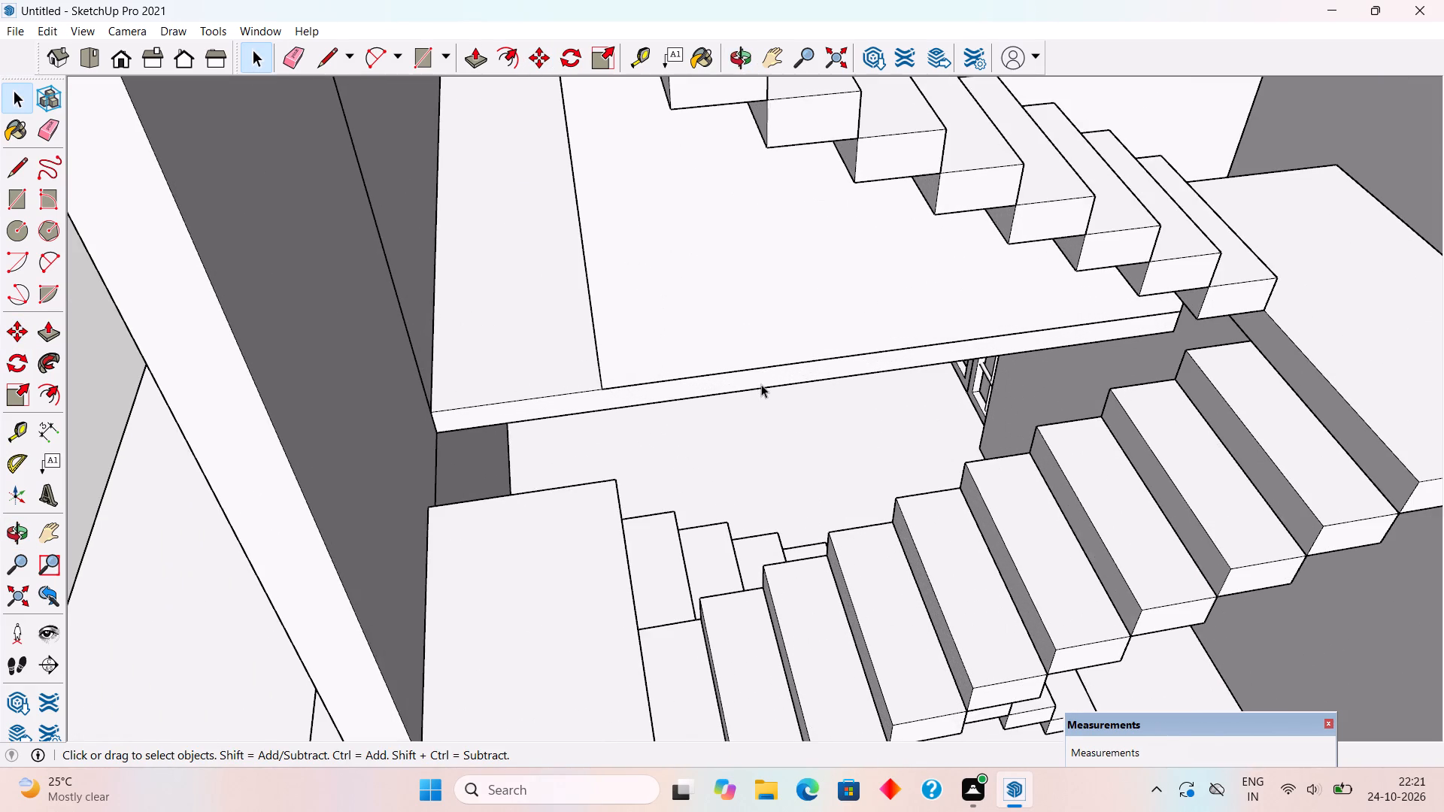
triple_click(761, 384)
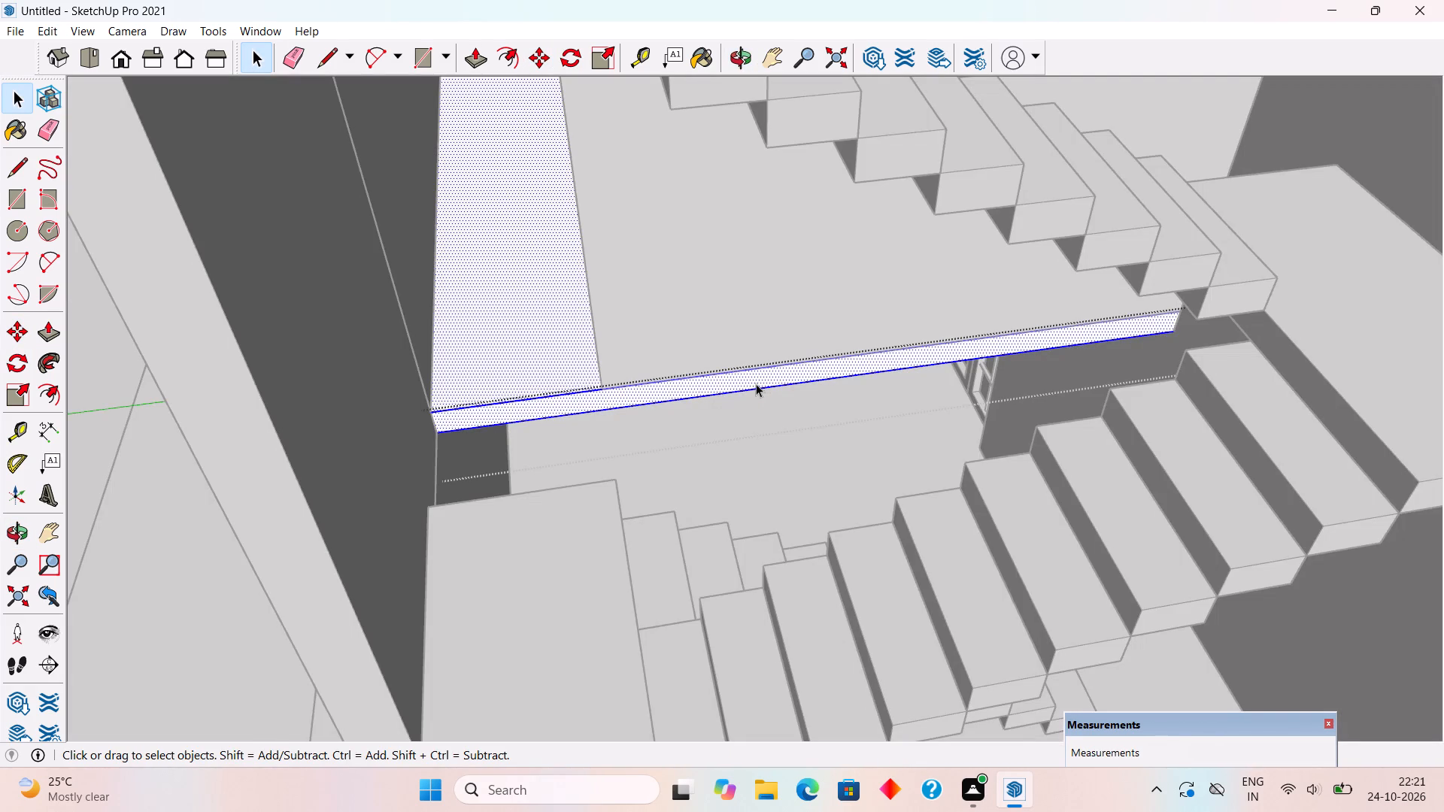
key("p")
left_click(601, 400)
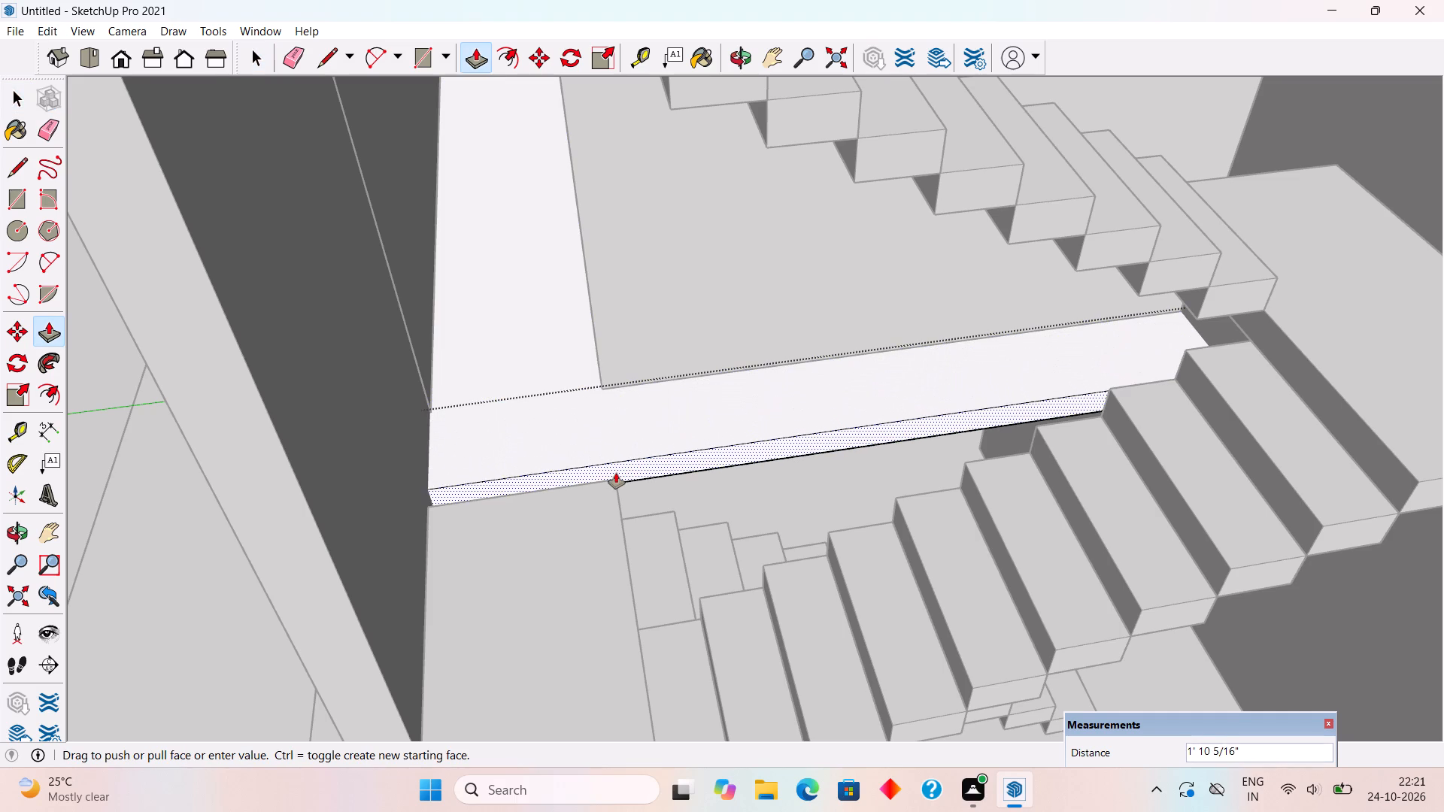
left_click(620, 476)
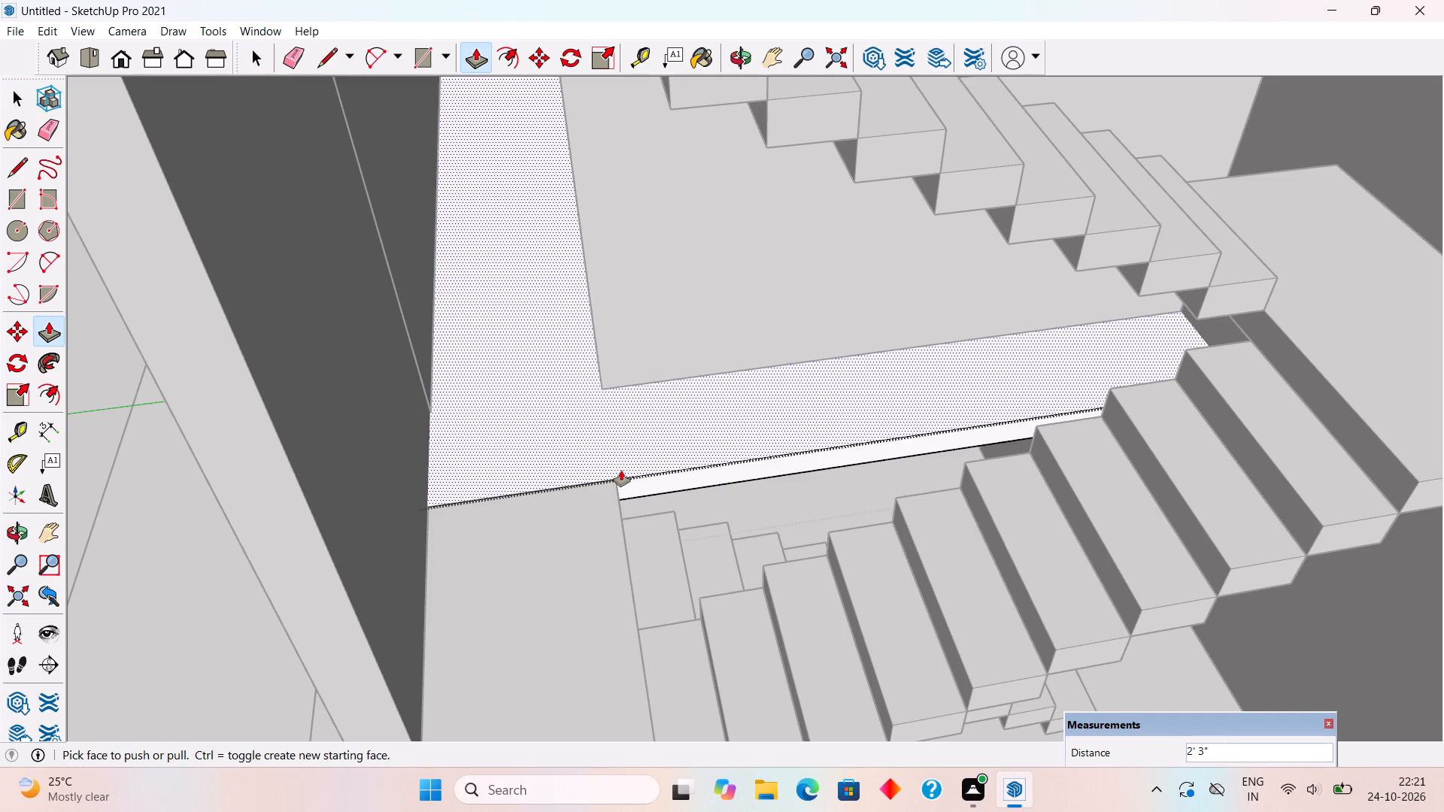
key("space")
left_click(658, 336)
left_click(640, 308)
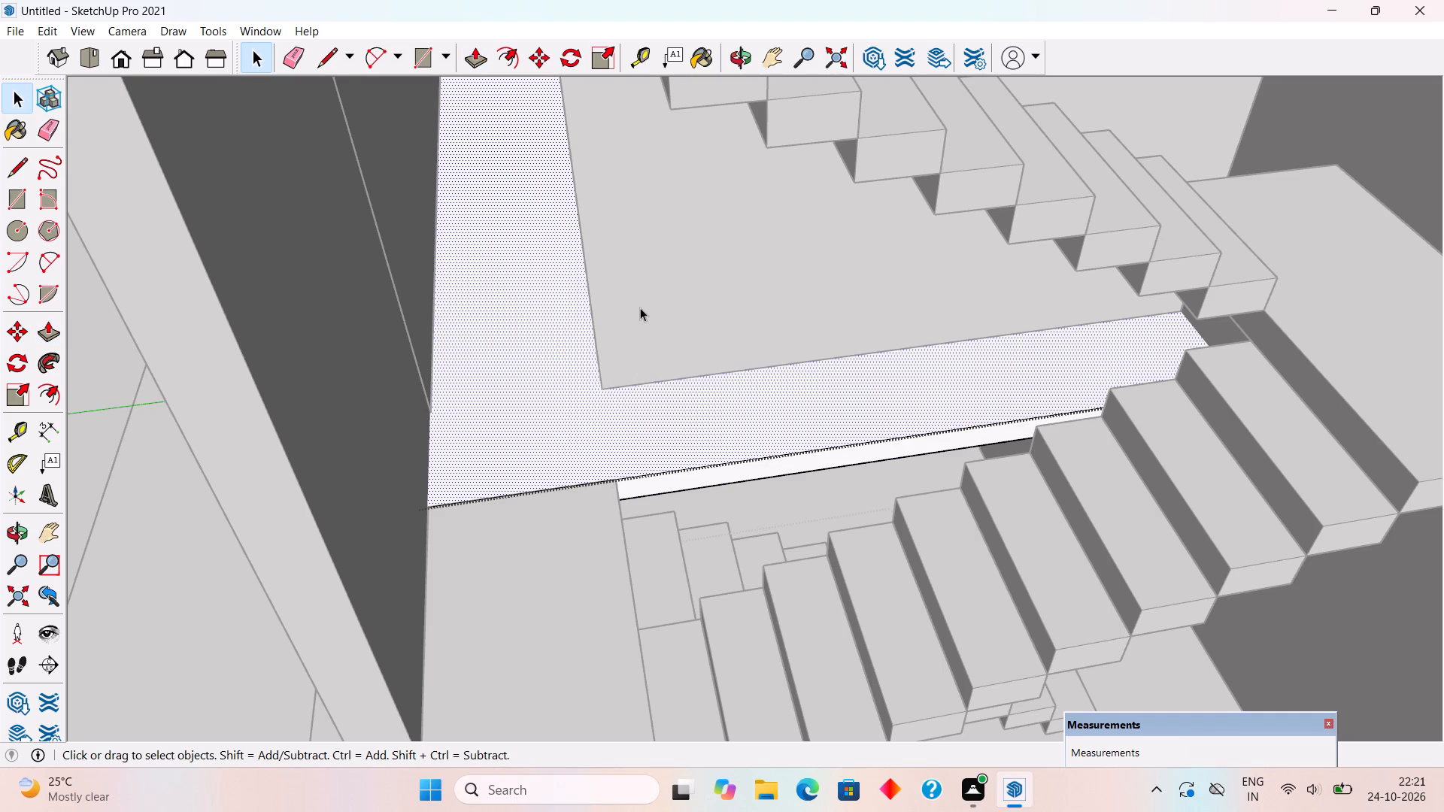
scroll(642, 304, "down", 2)
left_click(167, 575)
Move the upper-storey wall beside the stairs outward to the extended slab's edge.
left_click(677, 329)
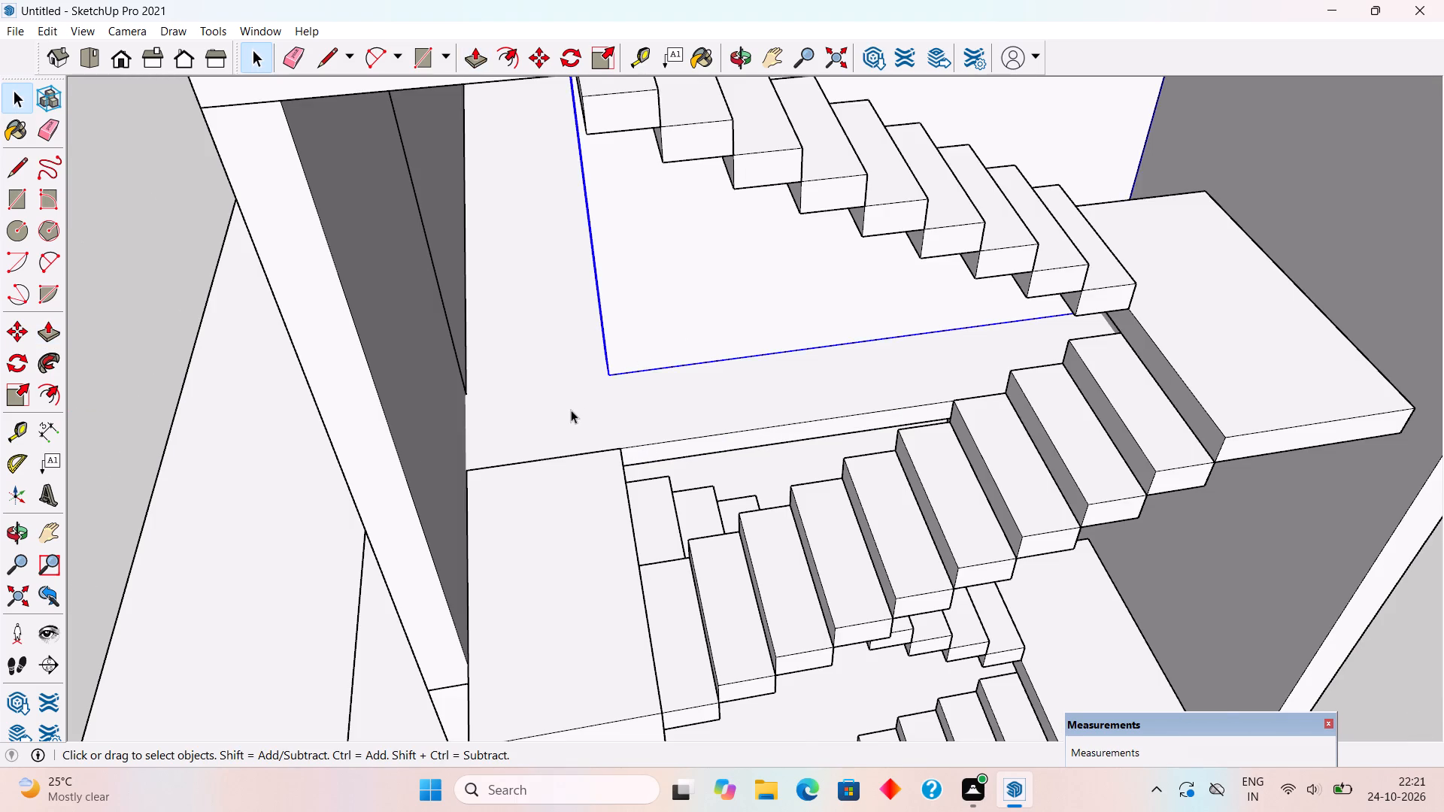
scroll(571, 410, "up", 4)
key("m")
left_click(628, 354)
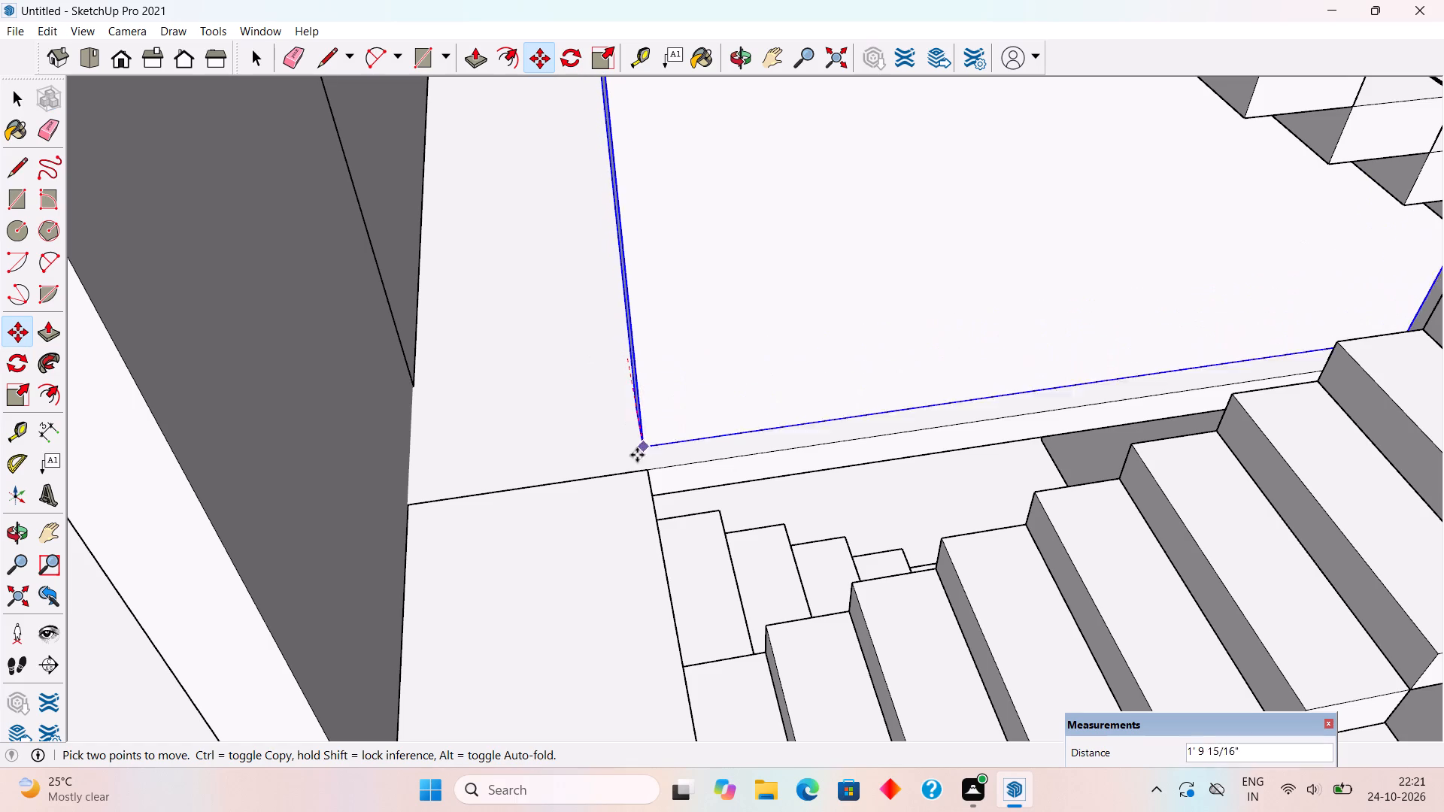
left_click(639, 469)
key("space")
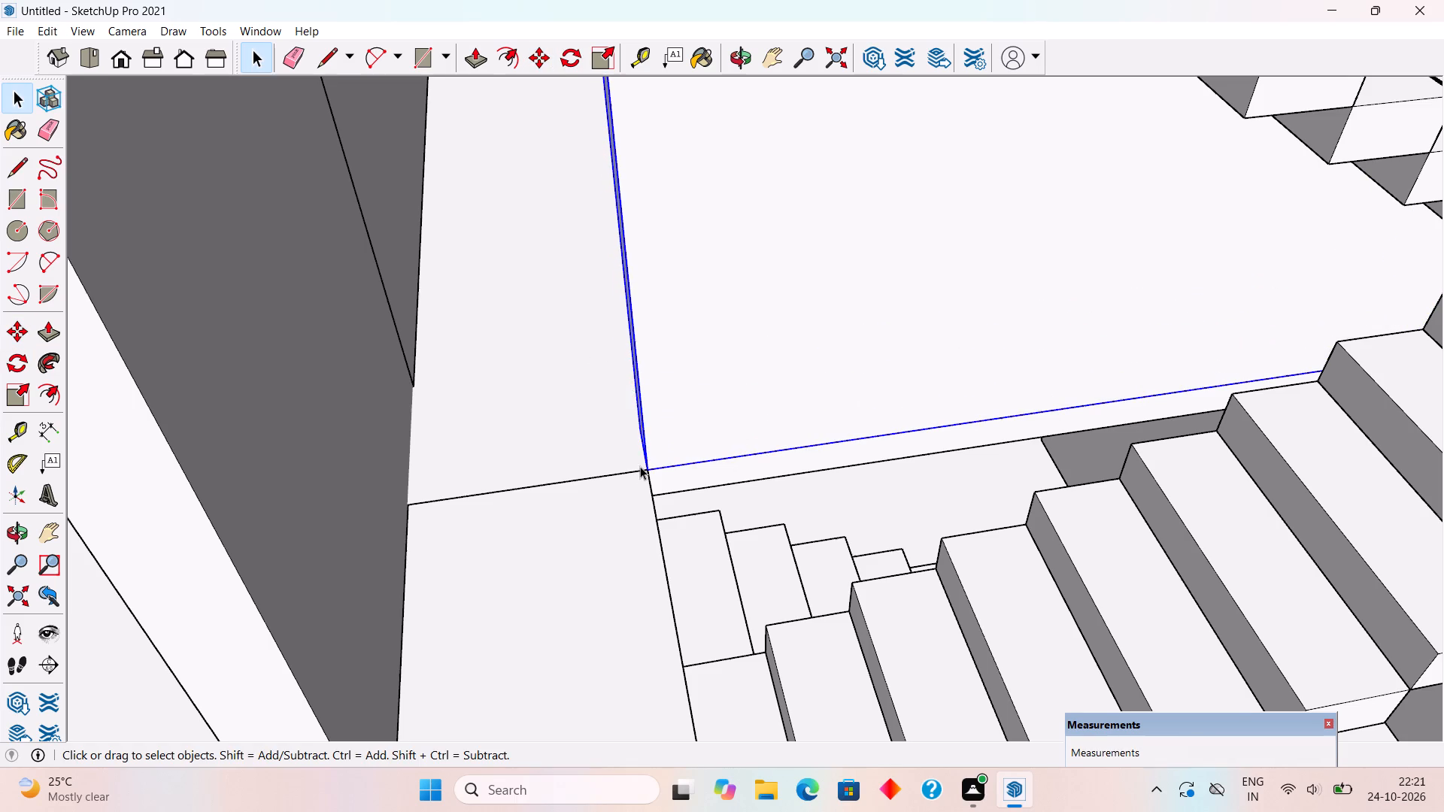
Examine the open staircase side and the front elevation, especially where the first-floor slab's end meets the tall front wall.
scroll(640, 466, "down", 16)
middle_click_drag(902, 515, 323, 298)
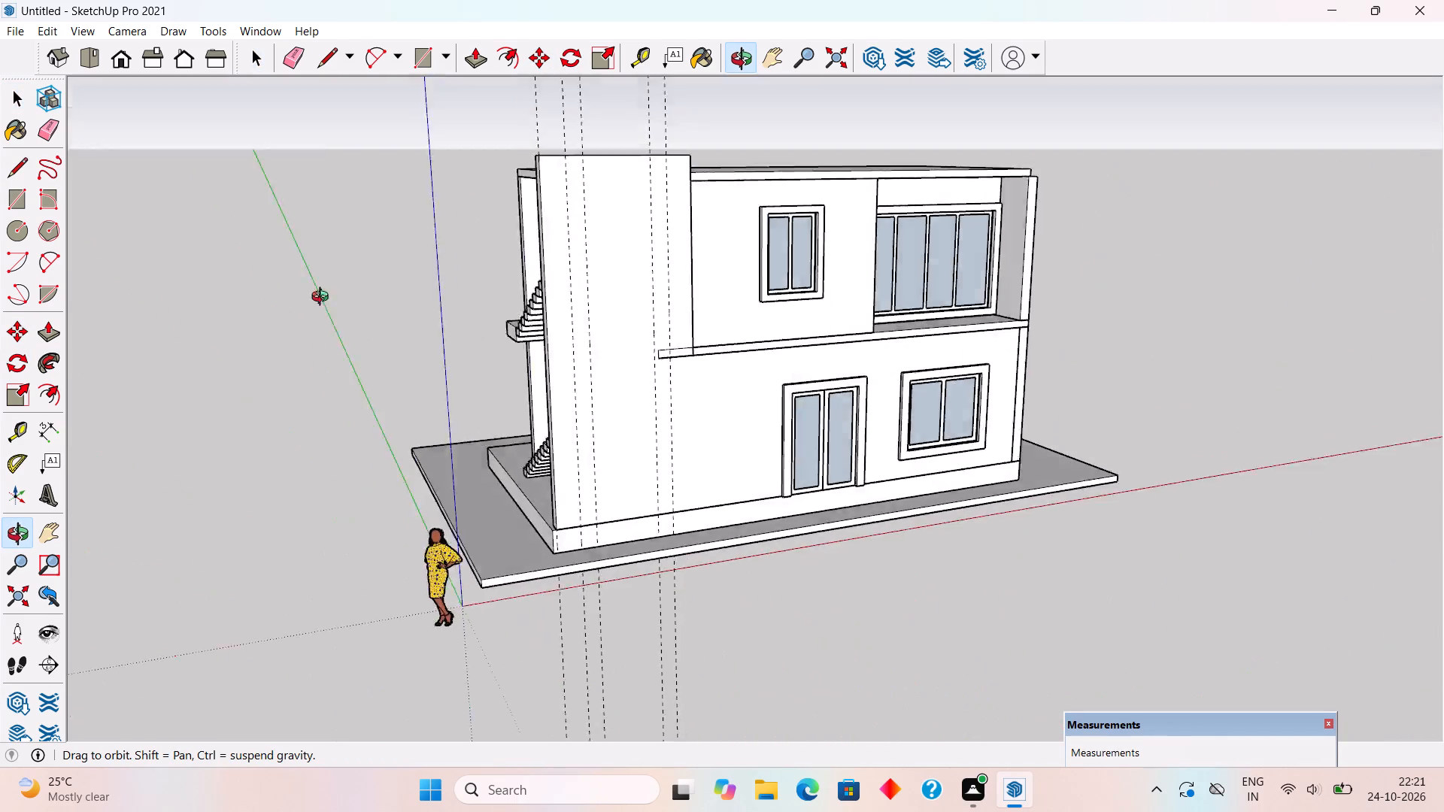
middle_click_drag(323, 298, 789, 308)
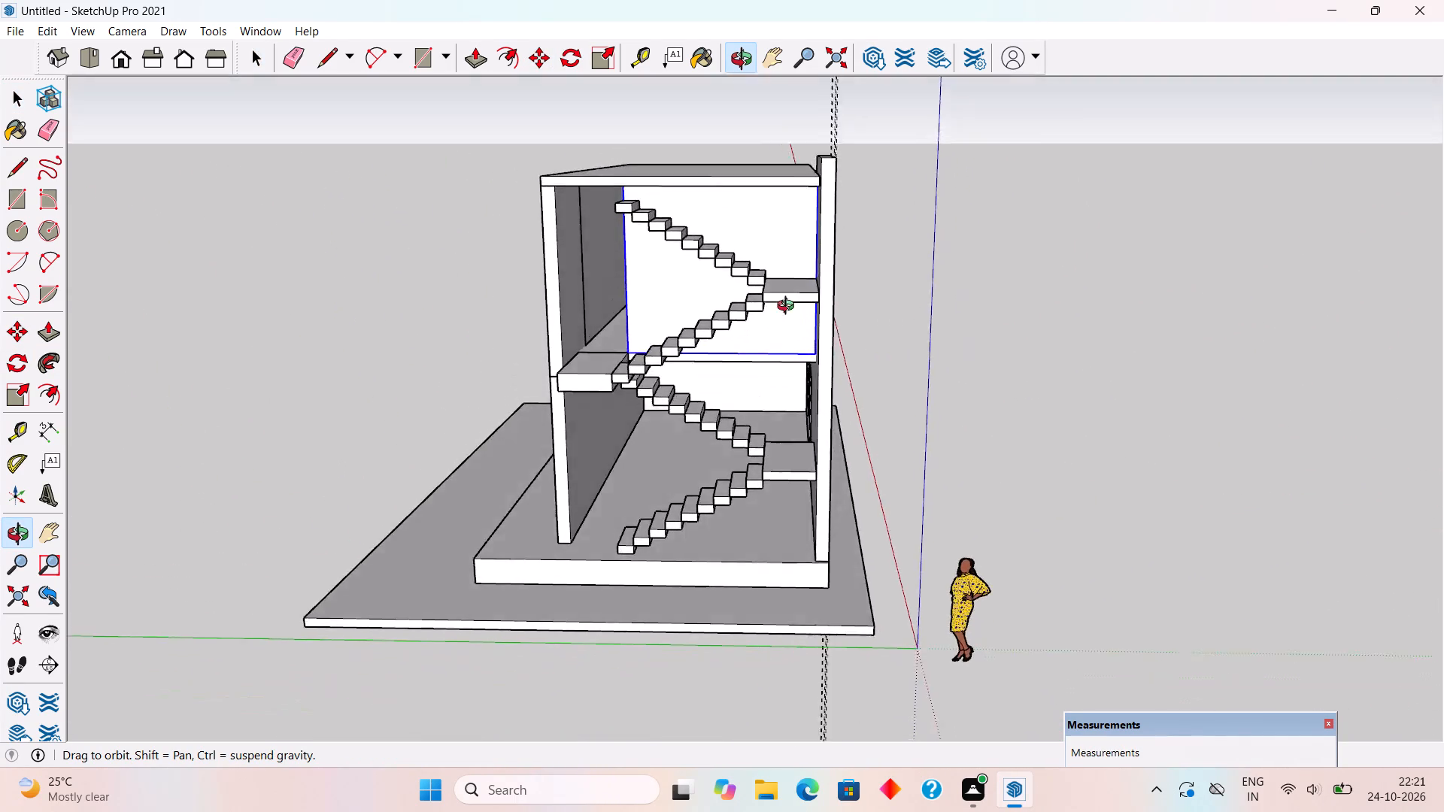
middle_click_drag(789, 308, 535, 326)
left_click(135, 329)
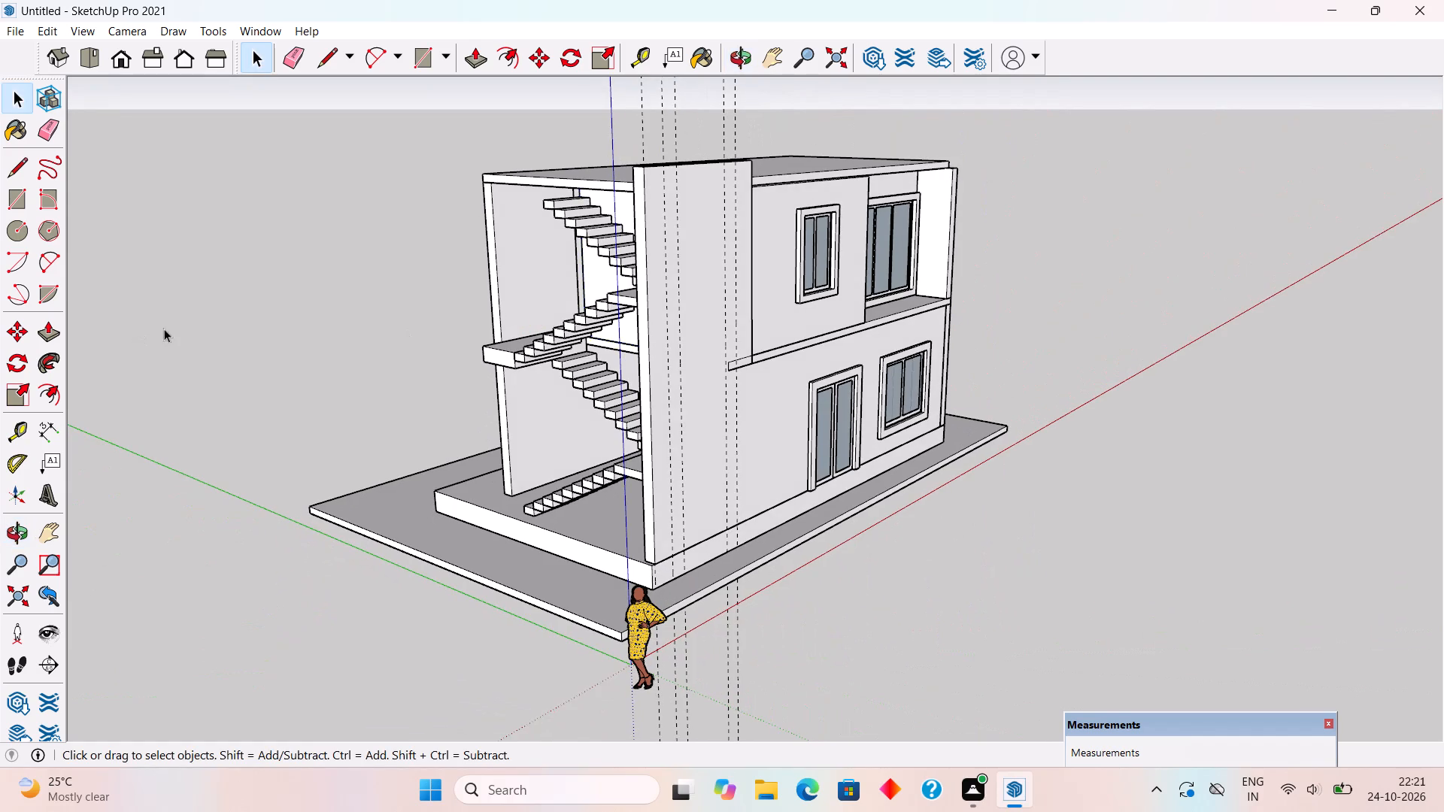
middle_click_drag(730, 447, 441, 413)
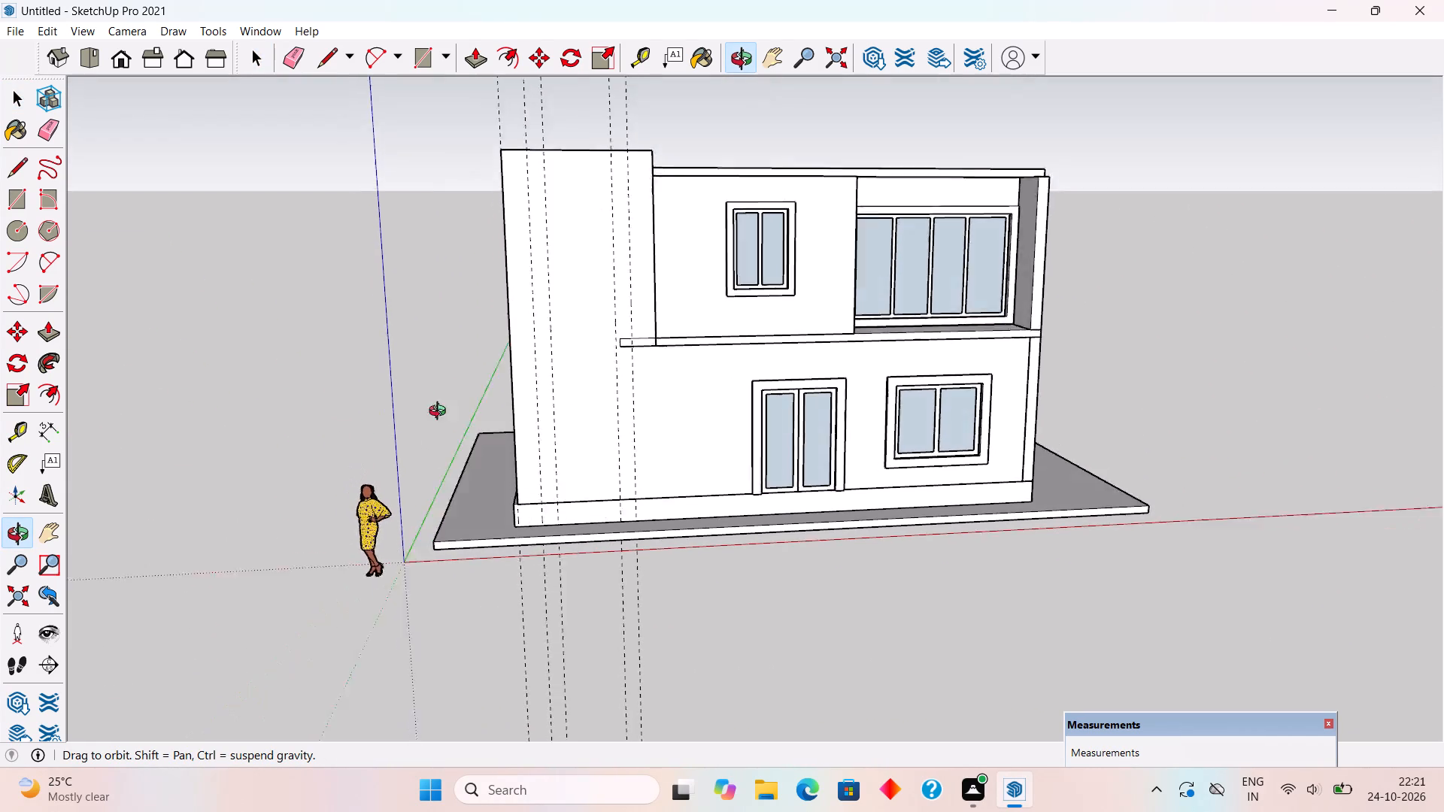
middle_click_drag(441, 413, 530, 401)
middle_click_drag(528, 437, 426, 429)
scroll(405, 408, "up", 2)
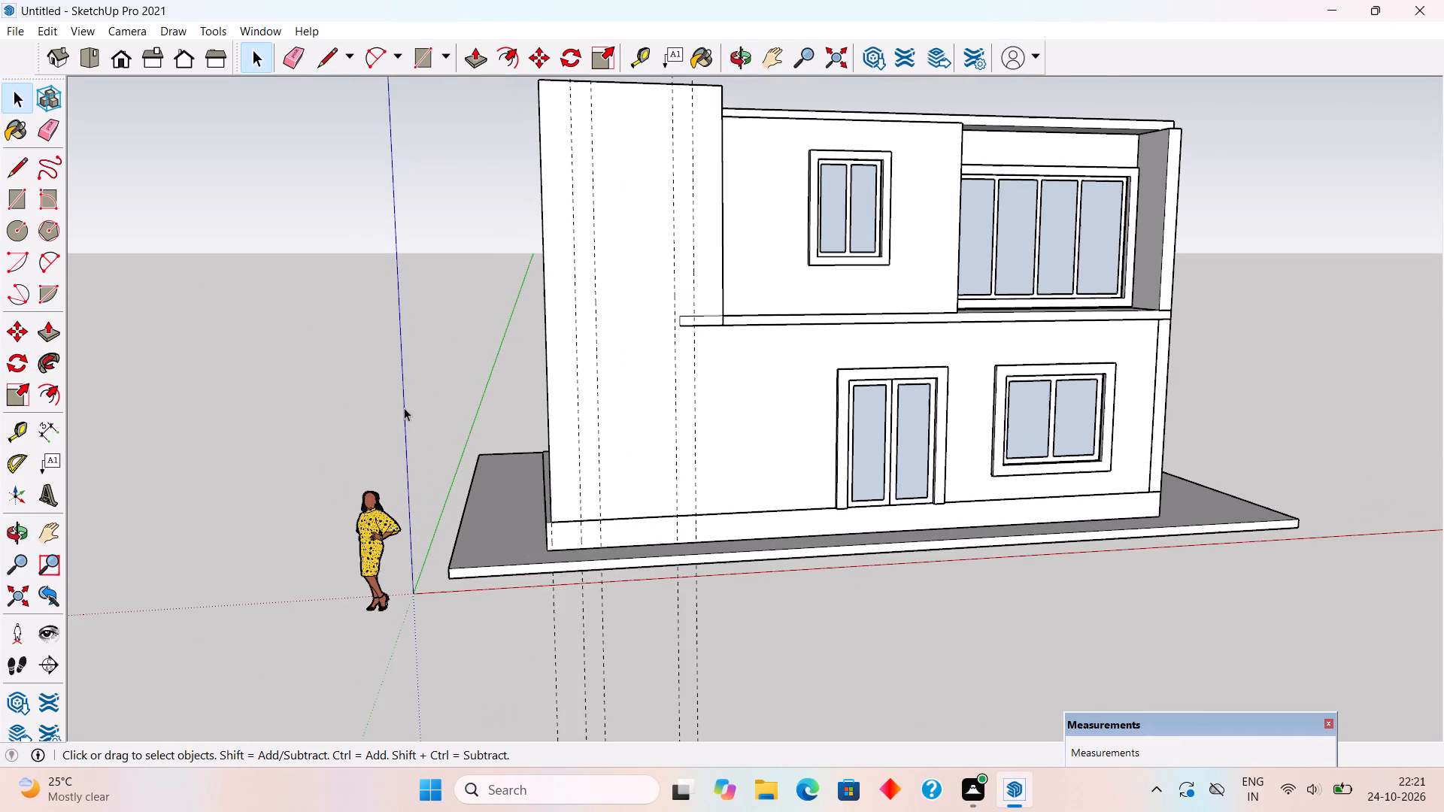
scroll(585, 404, "up", 2)
scroll(750, 308, "up", 3)
triple_click(732, 298)
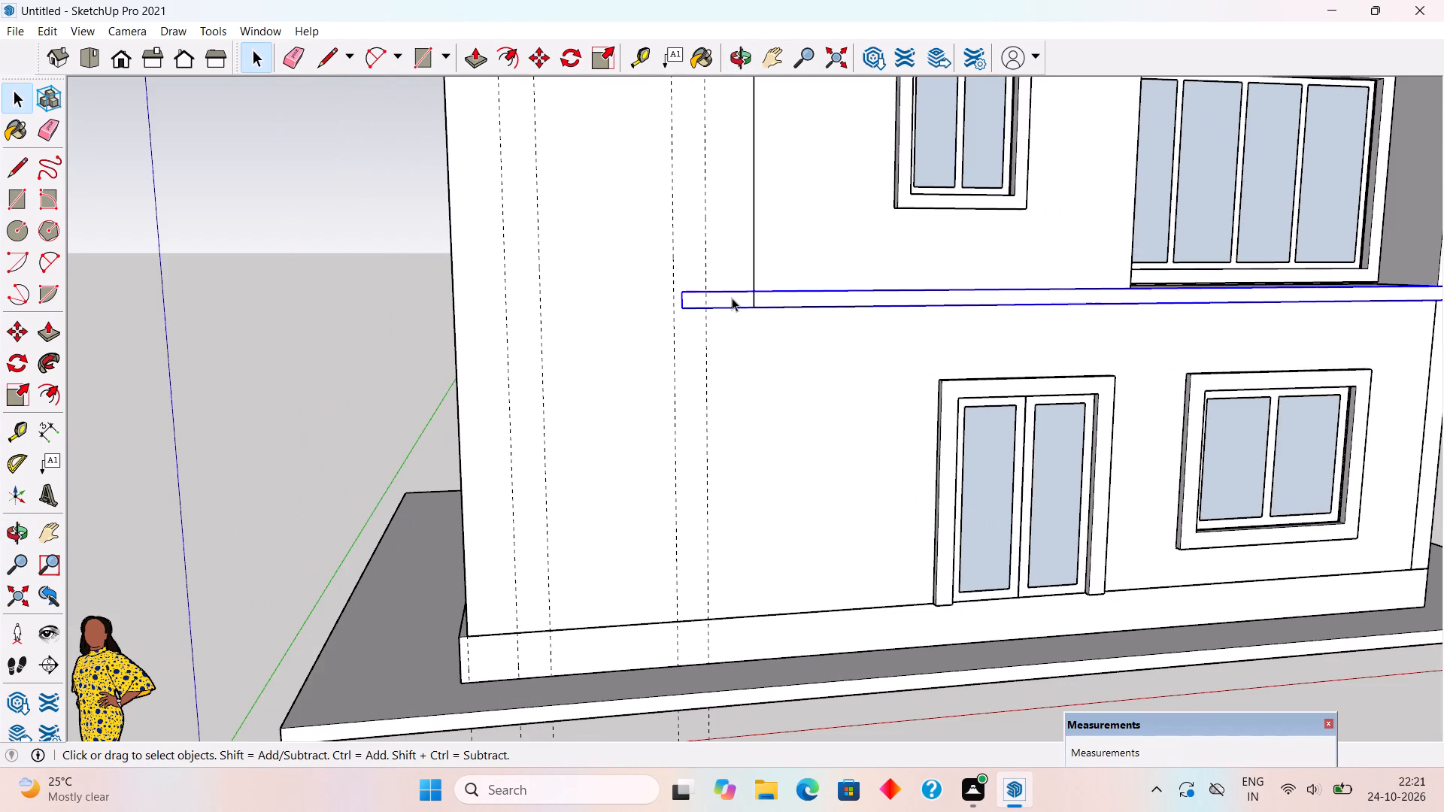
middle_click_drag(732, 305, 1284, 429)
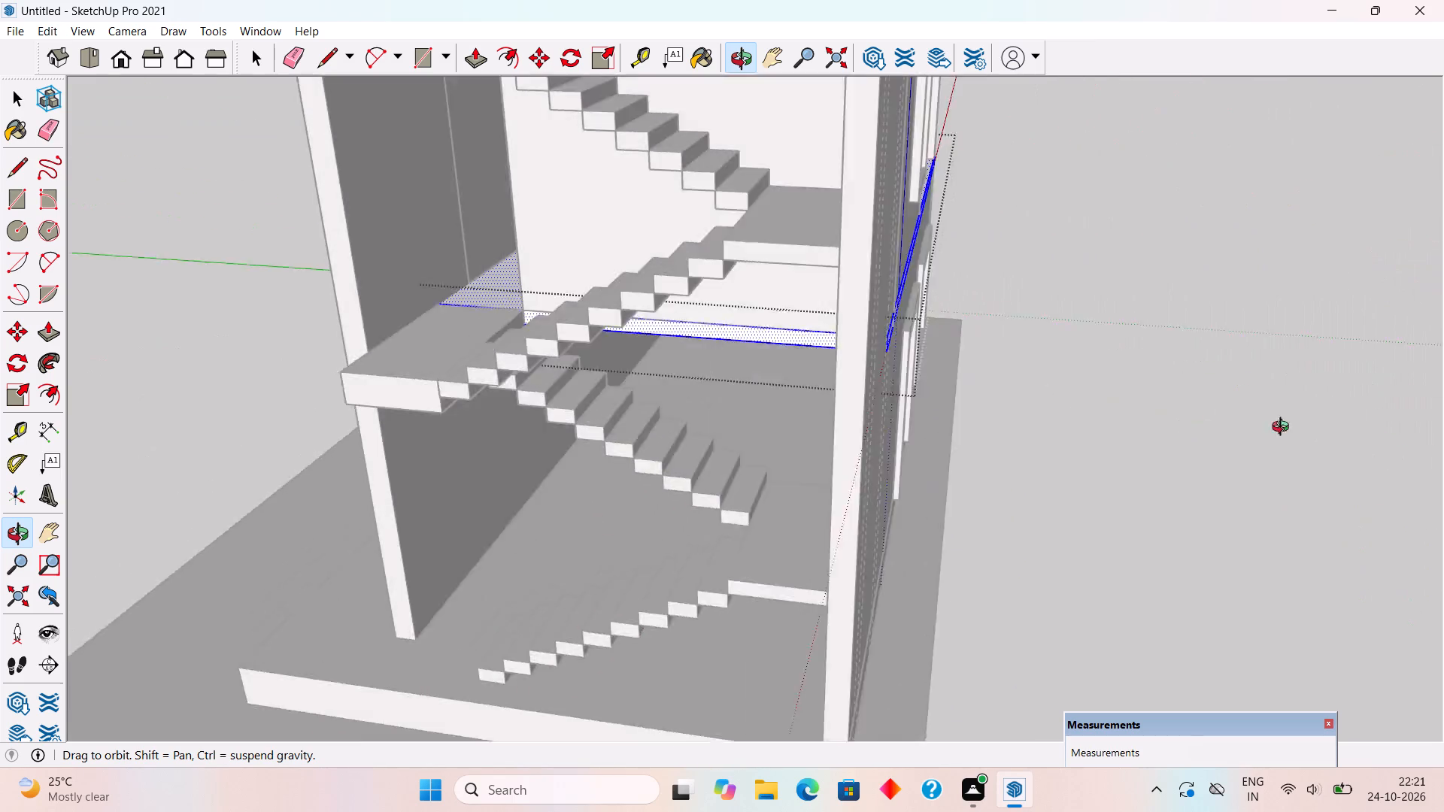
middle_click_drag(1284, 429, 1270, 374)
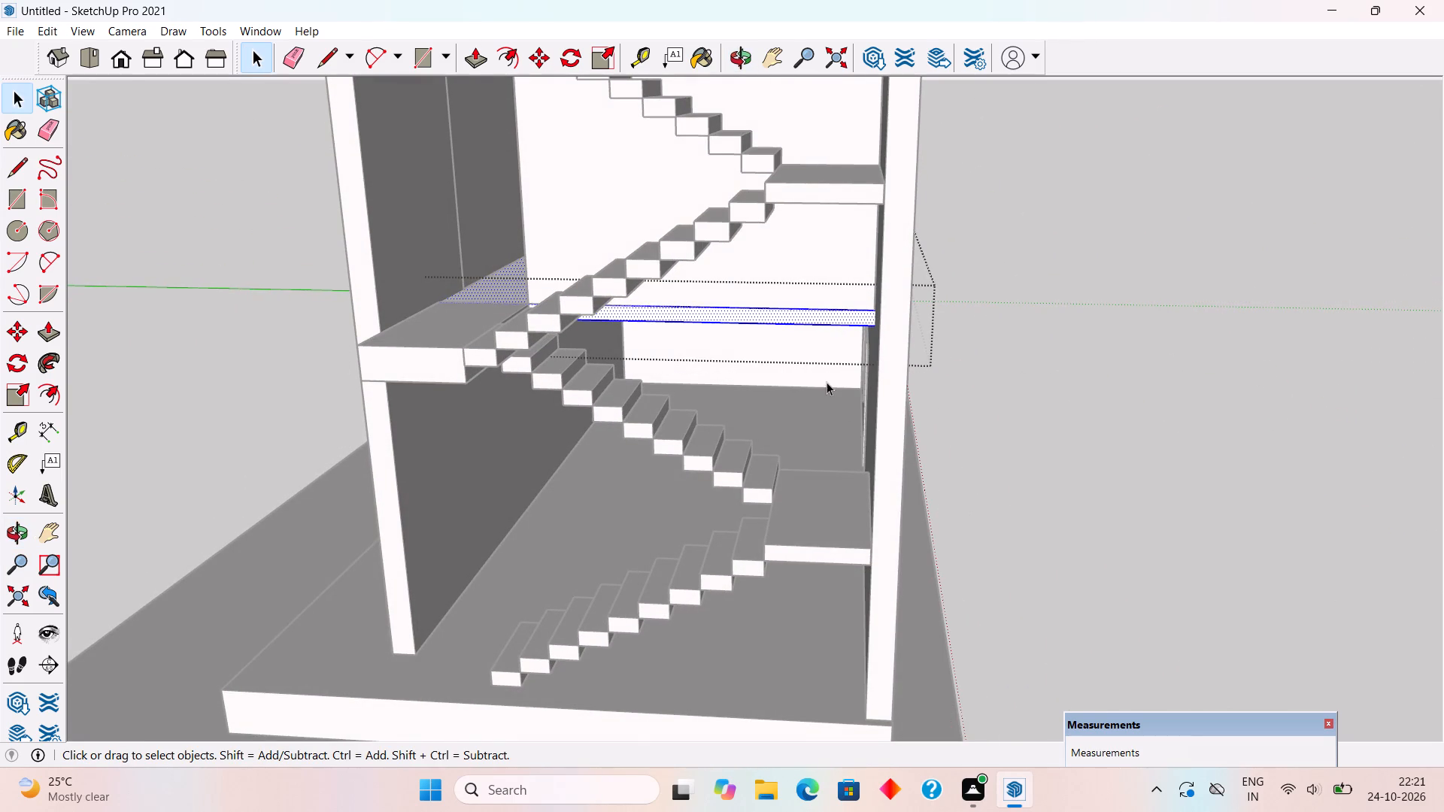
middle_click_drag(821, 375, 554, 403)
left_click(513, 408)
scroll(674, 335, "up", 3)
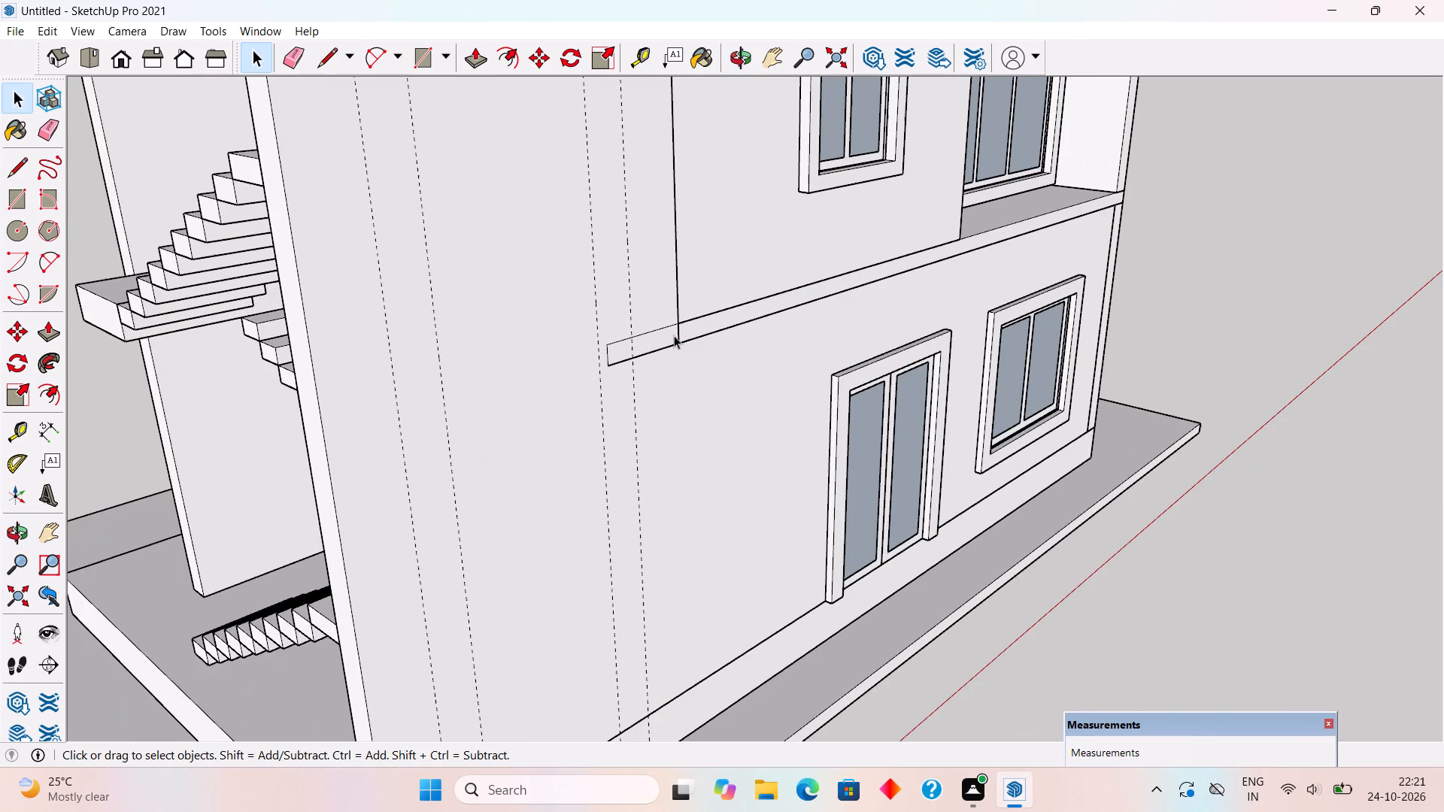
middle_click_drag(670, 382, 417, 491)
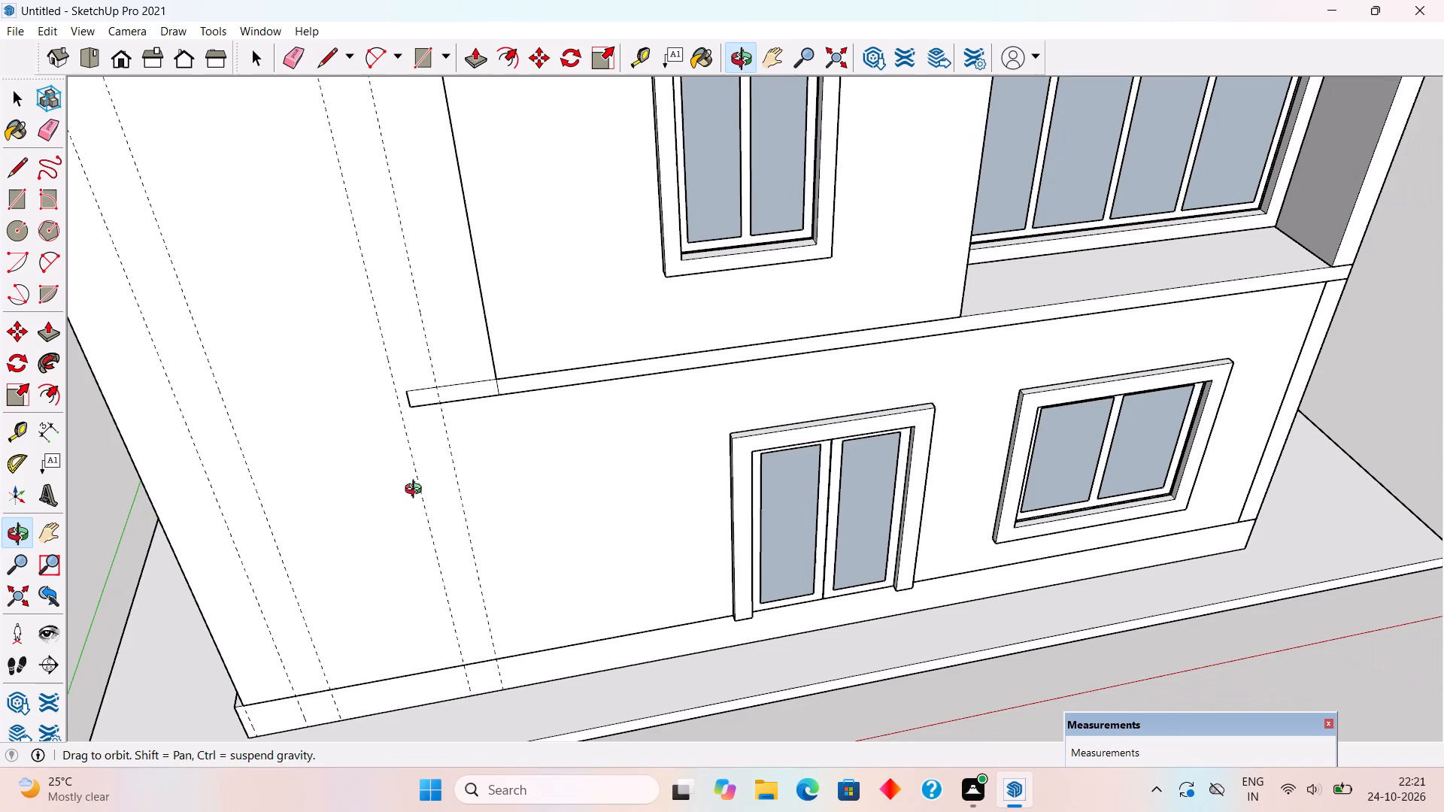
middle_click_drag(417, 491, 418, 489)
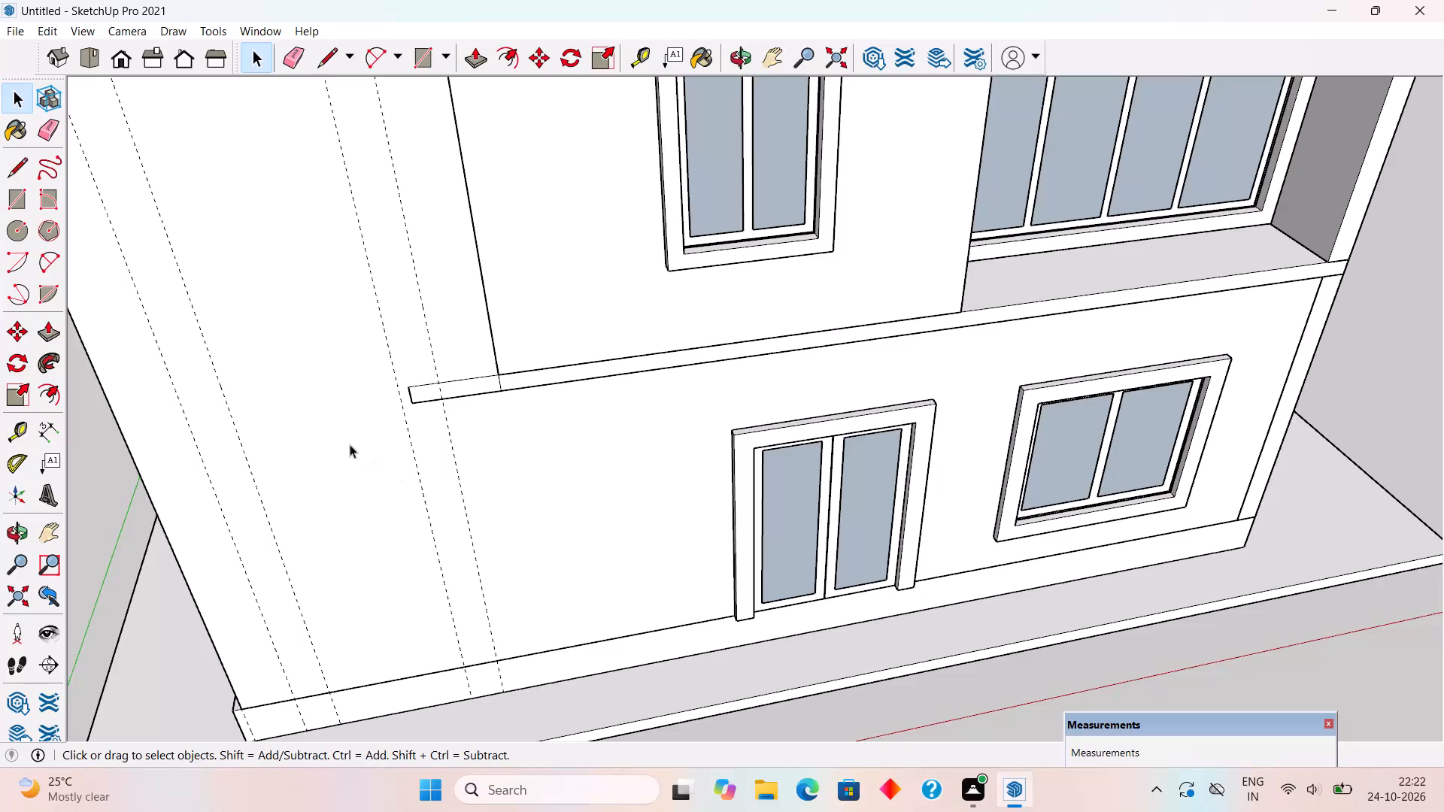
In the first-floor slab's group, split the front edge face at the tall wall's side and push the overlapping end piece back 2".
scroll(483, 383, "up", 2)
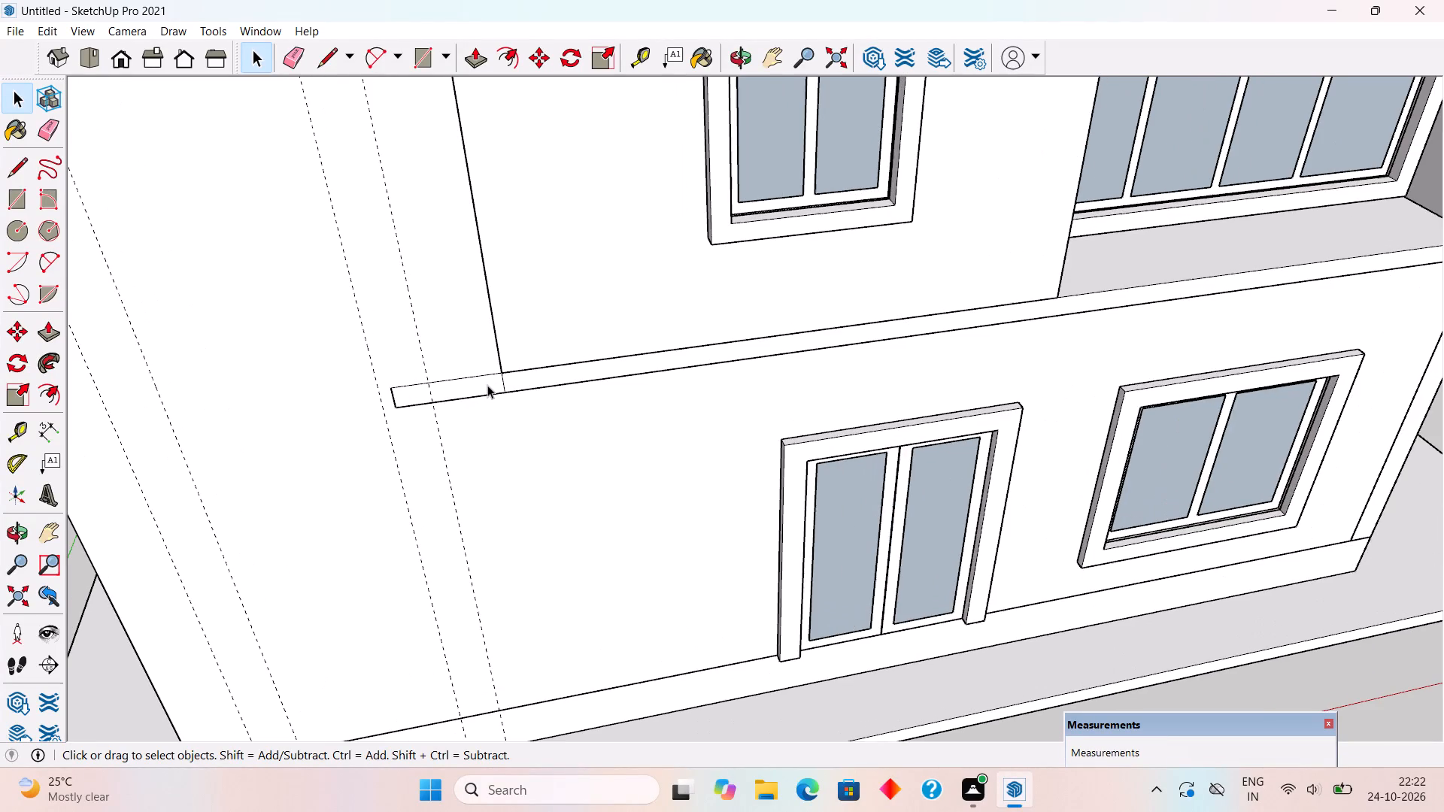
triple_click(487, 385)
scroll(487, 385, "up", 8)
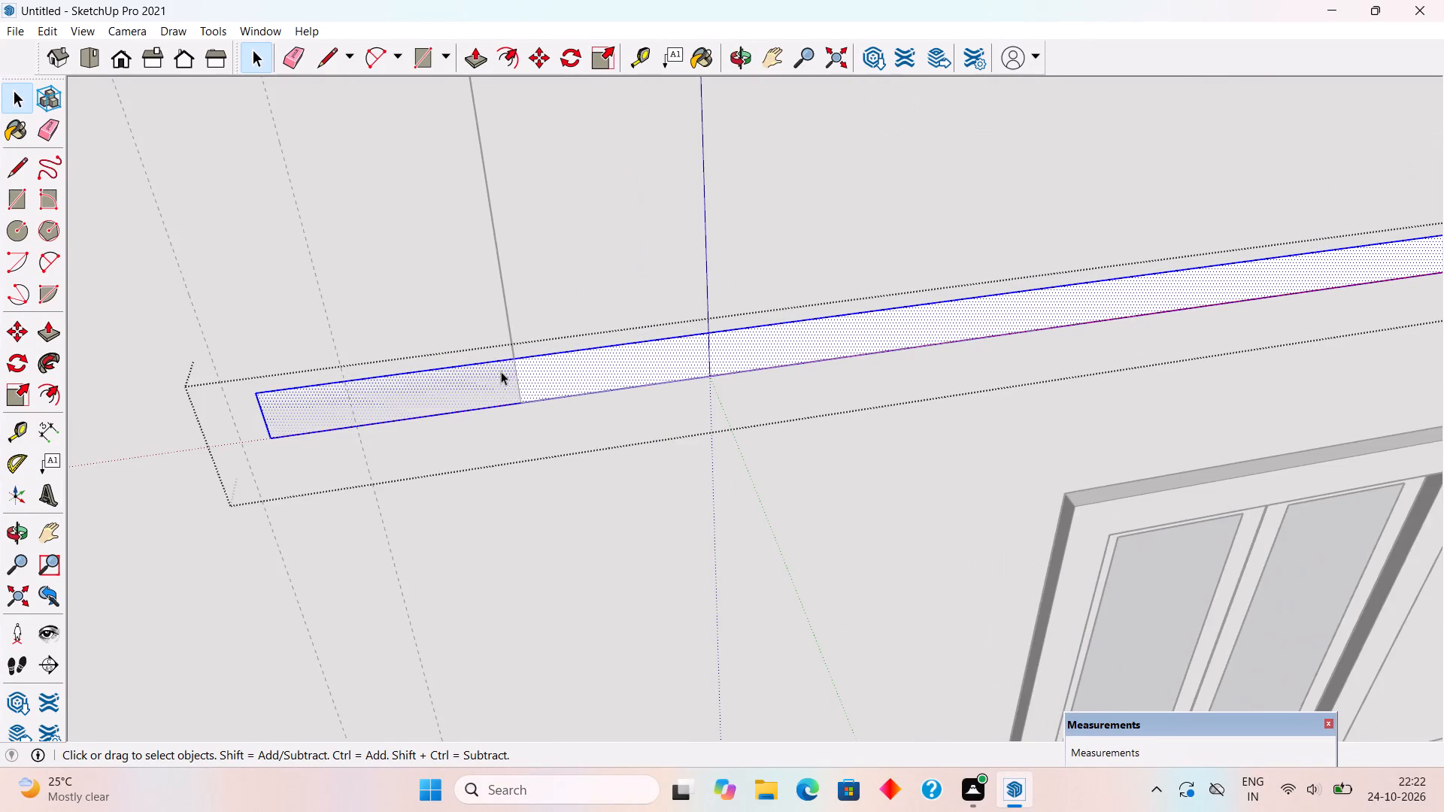
scroll(501, 371, "up", 1)
key("l")
left_click(521, 351)
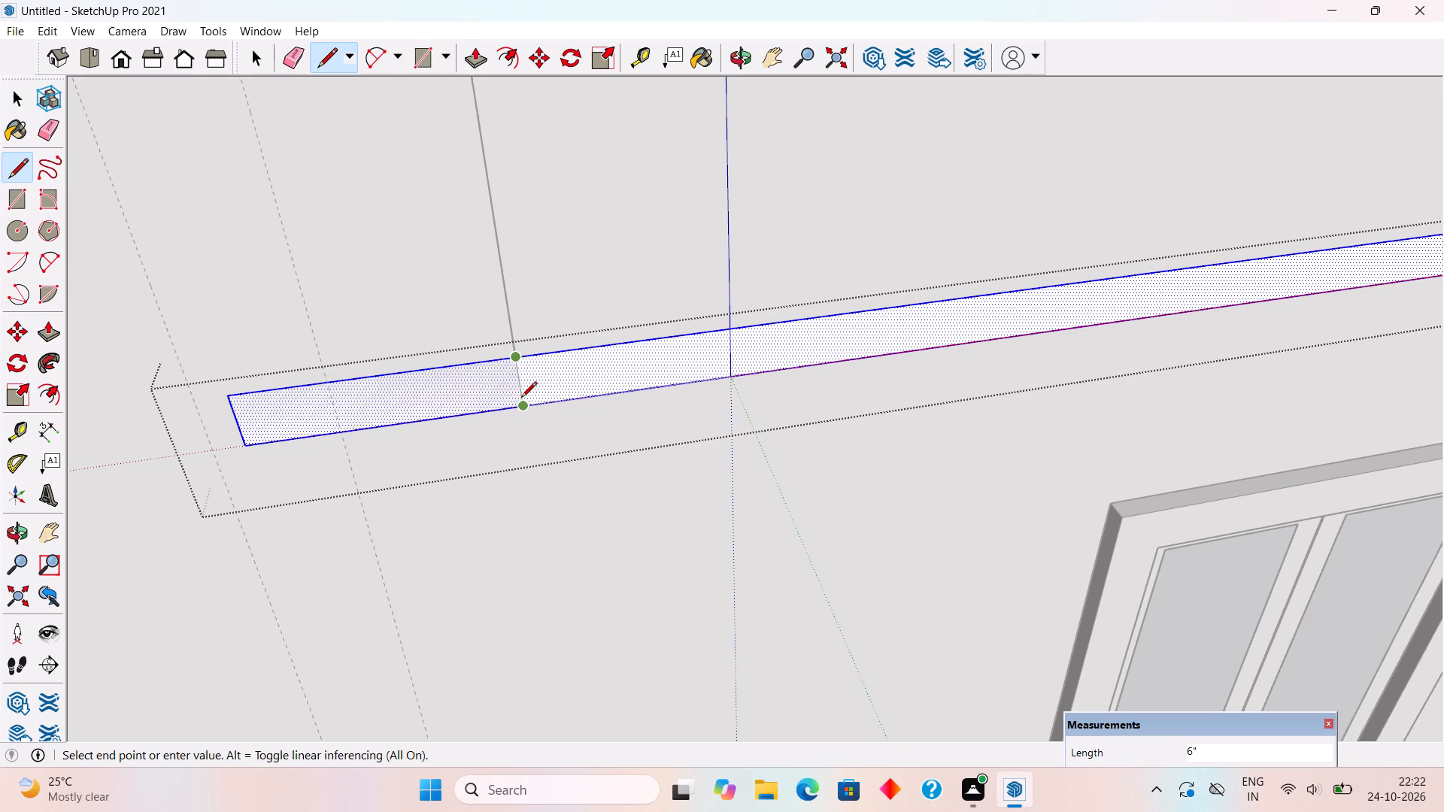
left_click(521, 398)
key("p")
left_click(476, 383)
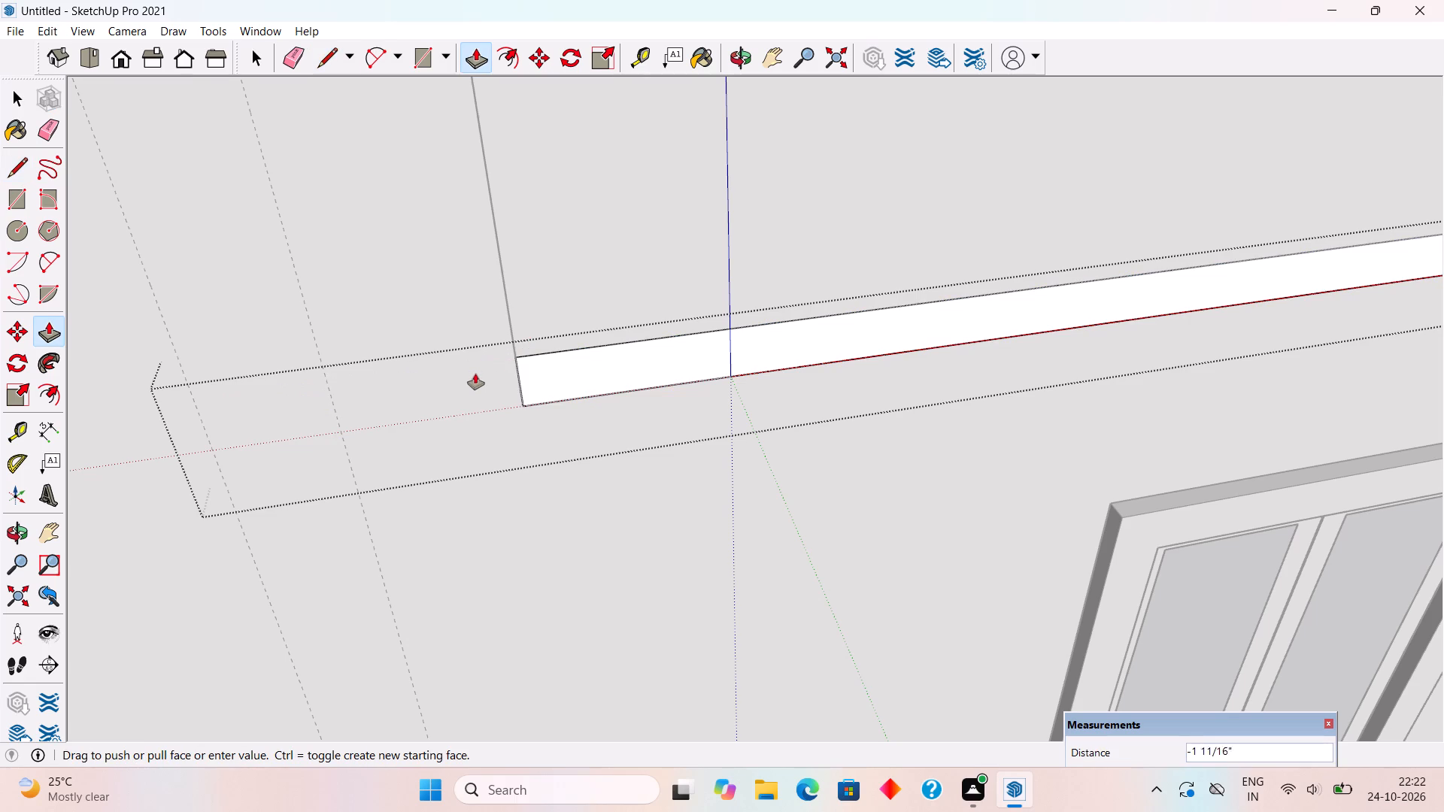
type("2\"")
key("Return")
key("space")
scroll(496, 383, "down", 8)
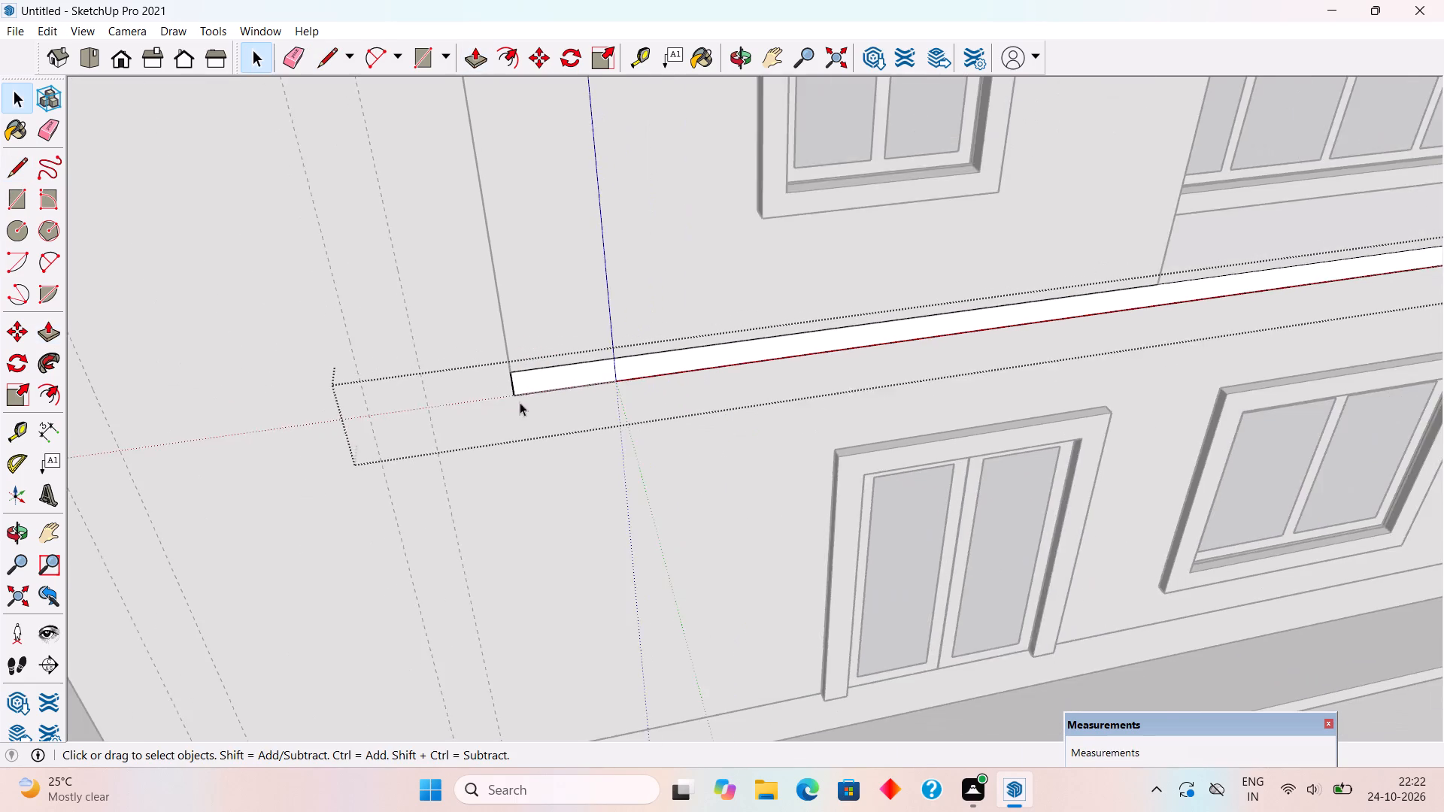
scroll(527, 386, "down", 13)
left_click(236, 368)
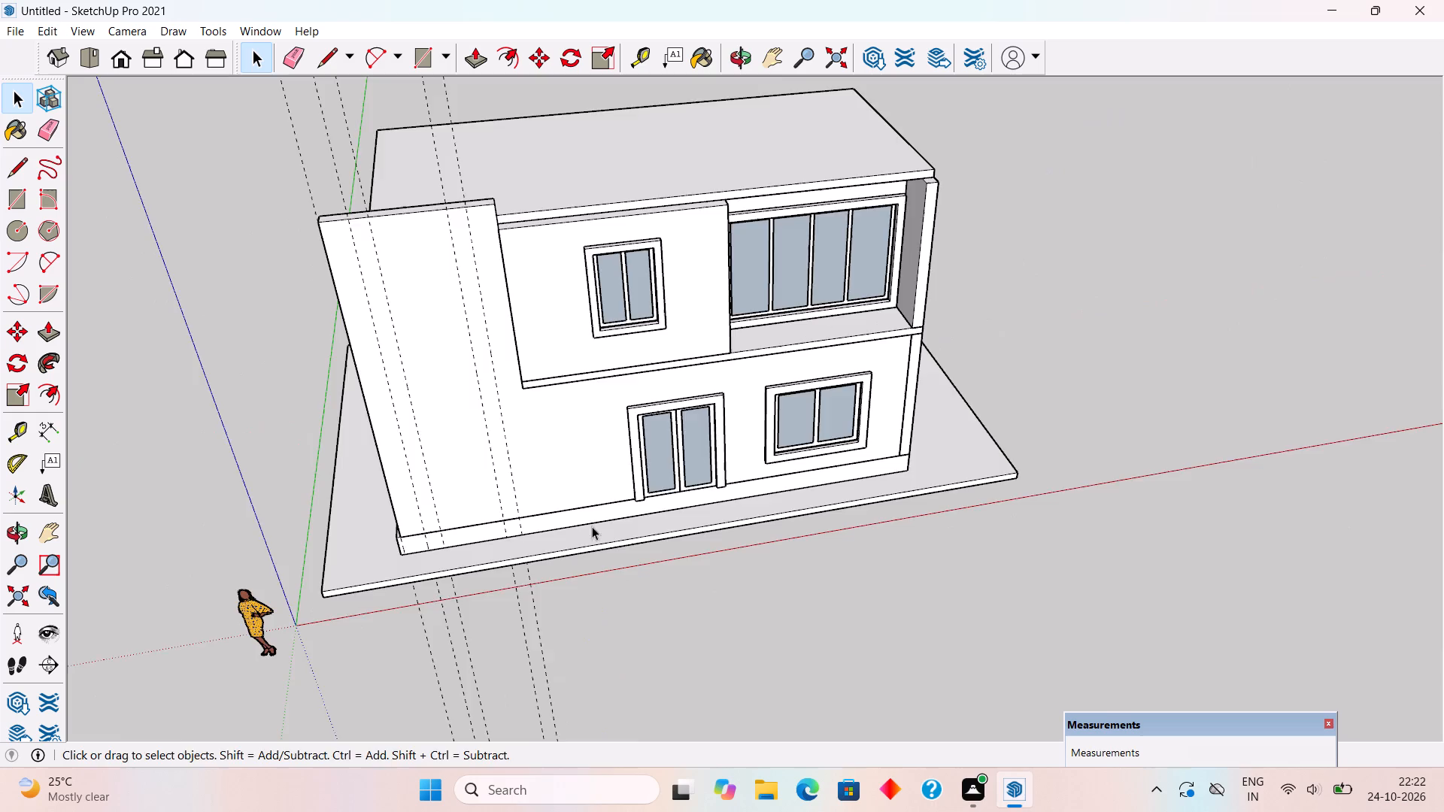
Examine the front elevation and the open staircase side, including how the roof slab covers the stairwell.
middle_click_drag(584, 504, 569, 298)
middle_click_drag(535, 423, 469, 414)
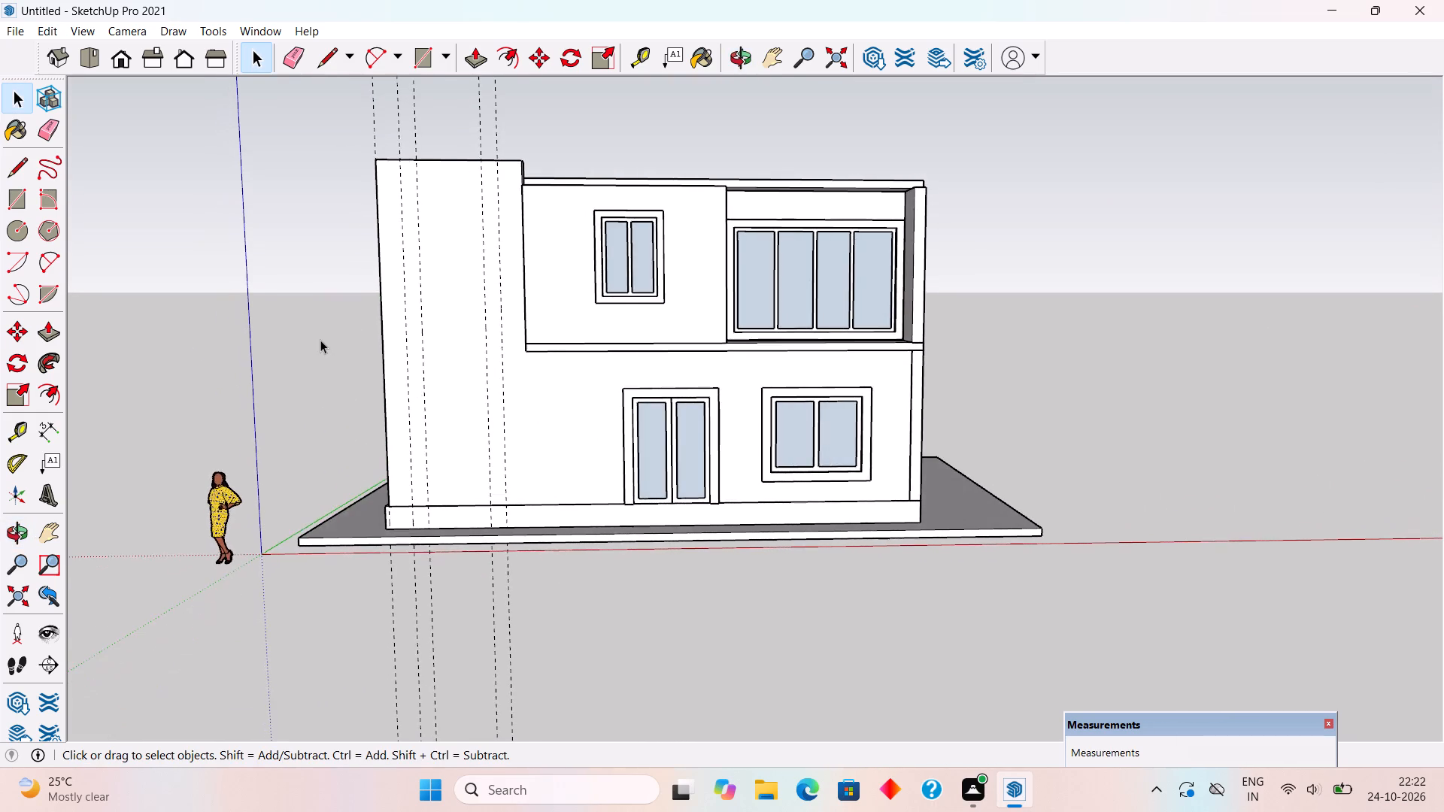
scroll(319, 338, "up", 2)
middle_click_drag(425, 378, 845, 514)
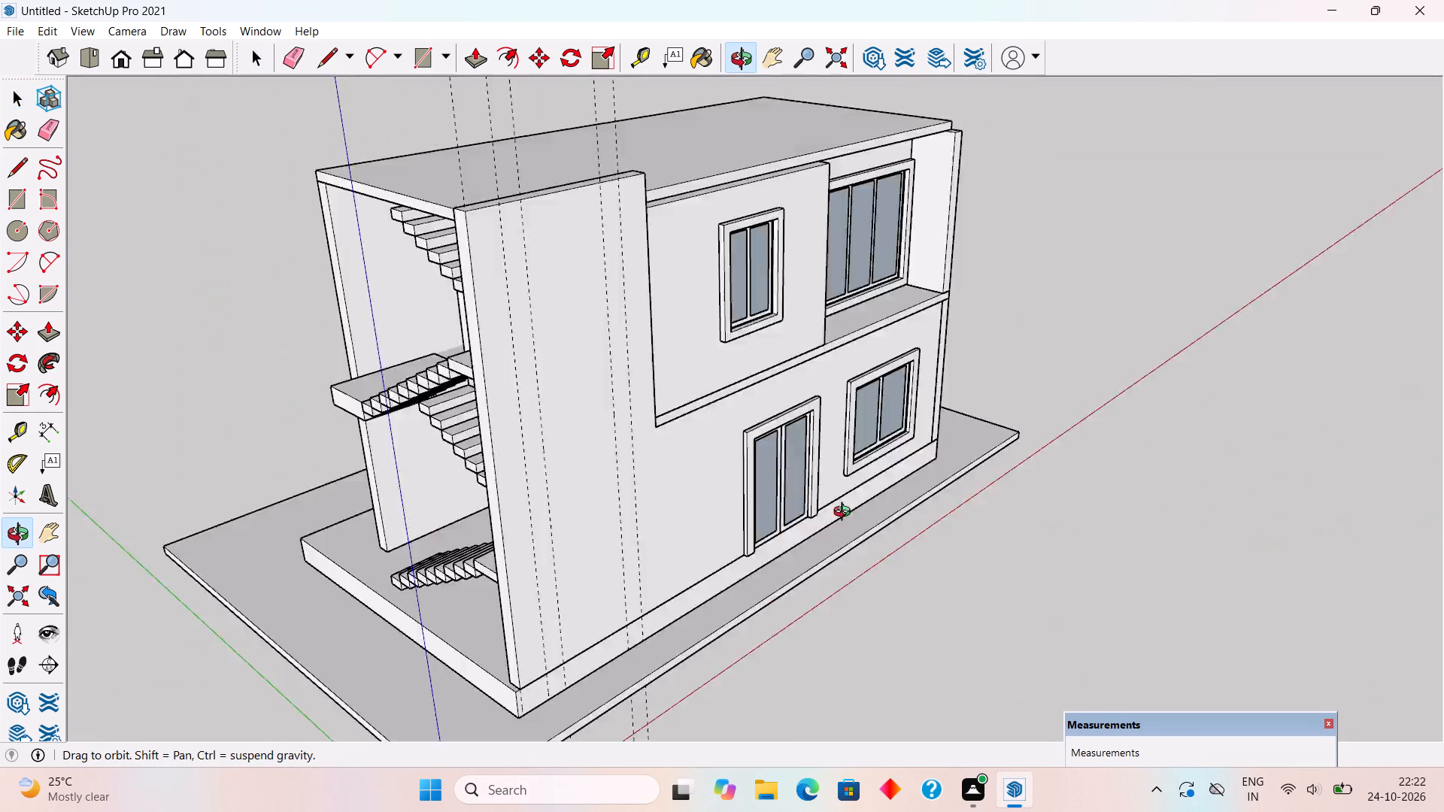
middle_click_drag(845, 514, 471, 441)
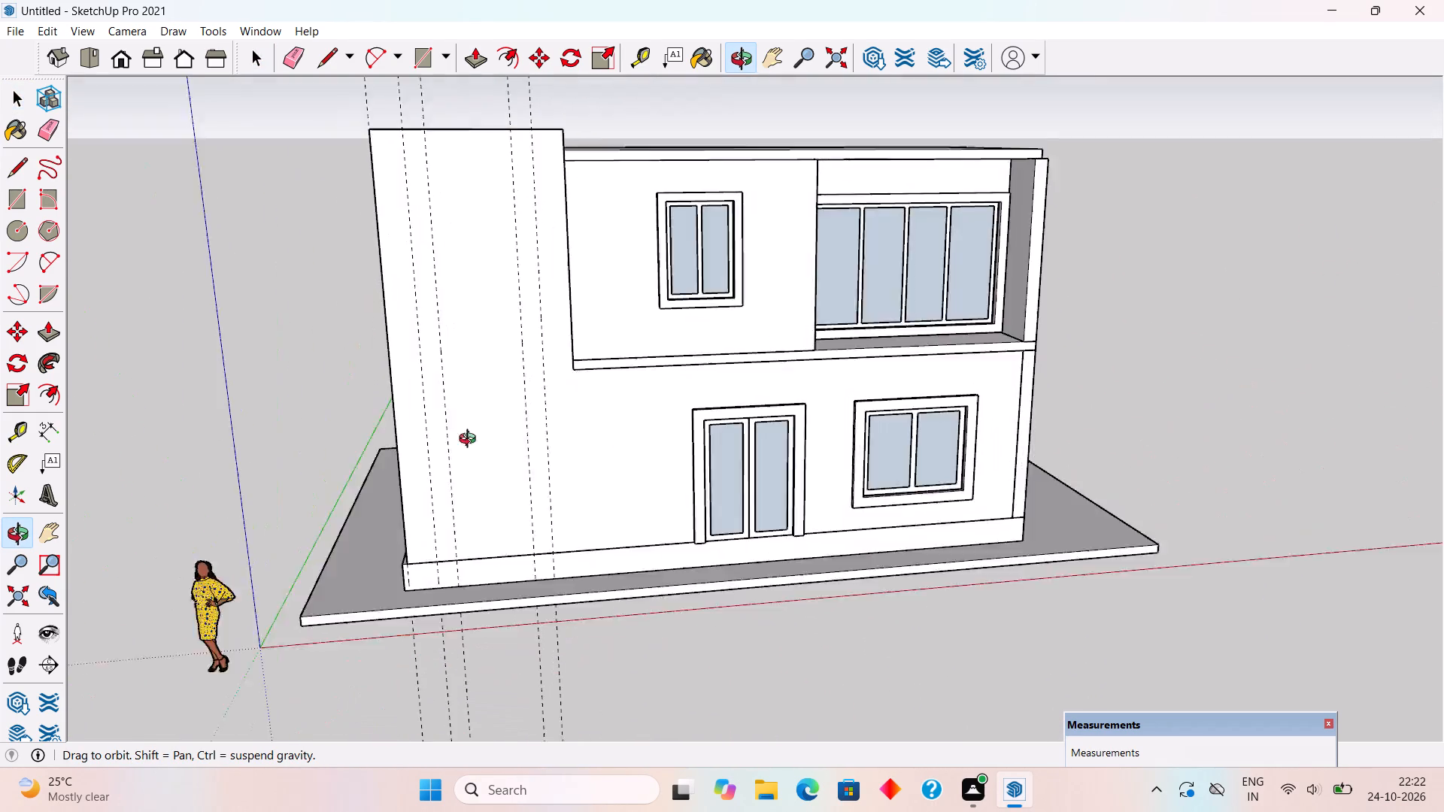
middle_click_drag(471, 441, 410, 432)
scroll(405, 423, "down", 2)
middle_click_drag(587, 504, 745, 513)
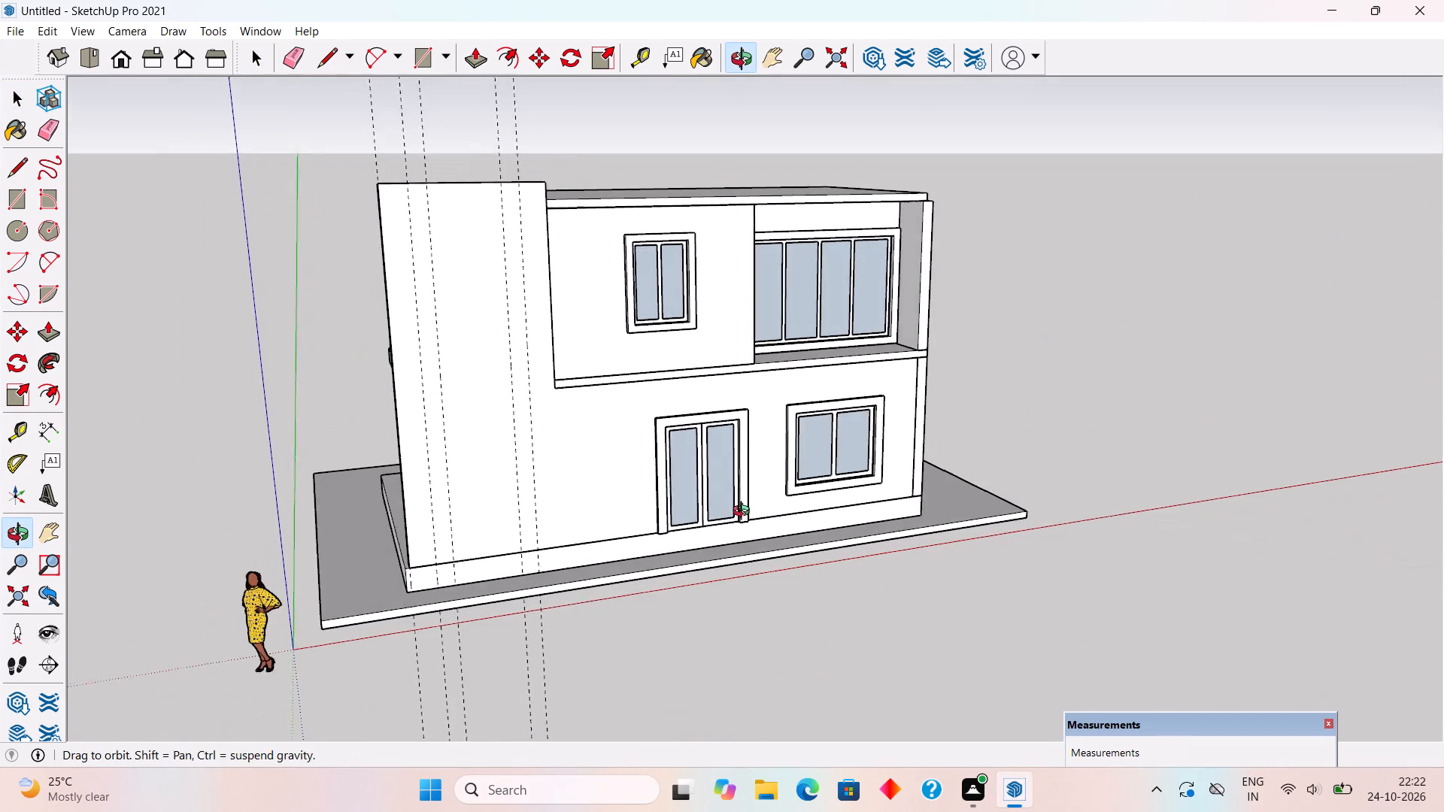
middle_click_drag(745, 513, 730, 519)
middle_click_drag(822, 527, 1257, 508)
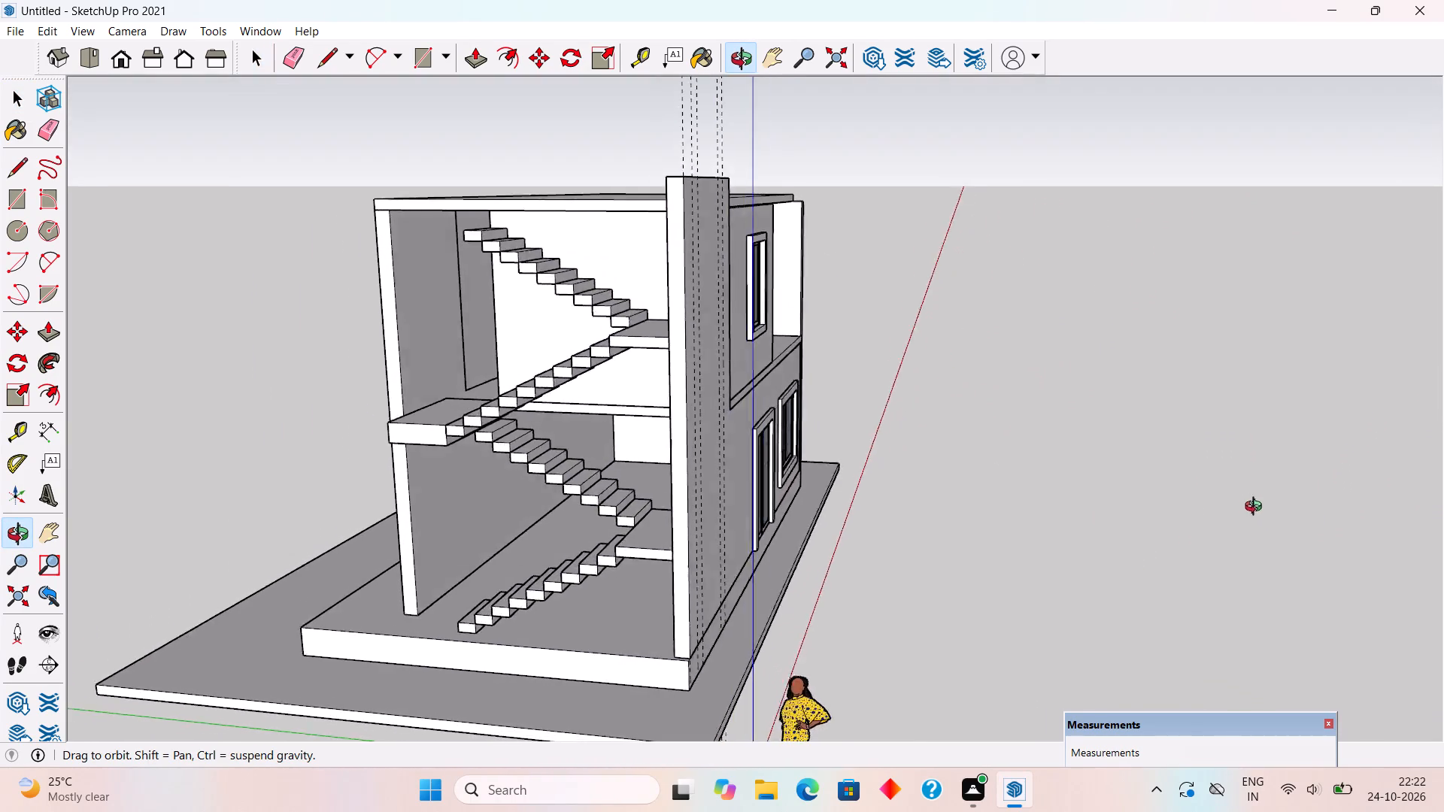
middle_click_drag(1257, 508, 1430, 581)
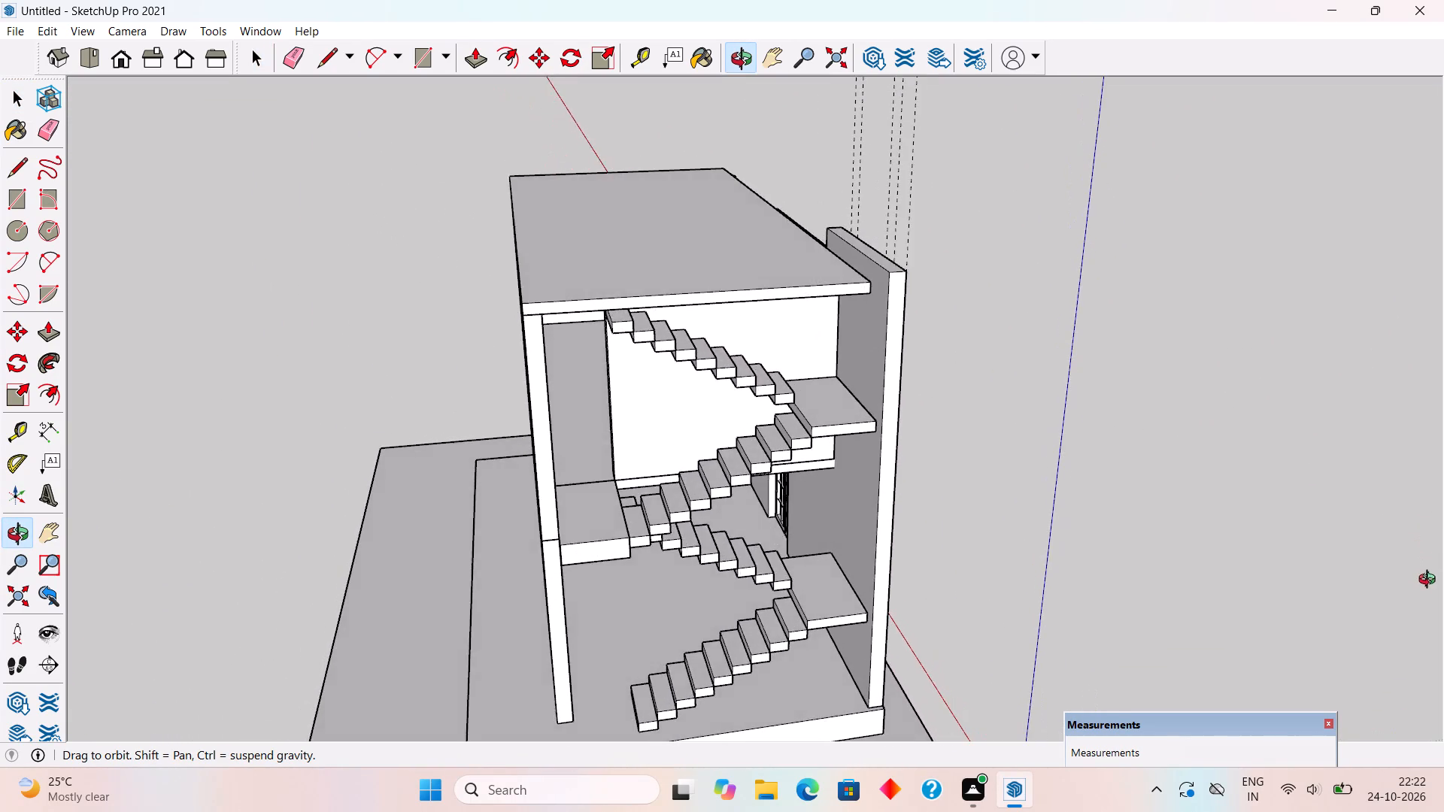
middle_click_drag(1430, 581, 1351, 574)
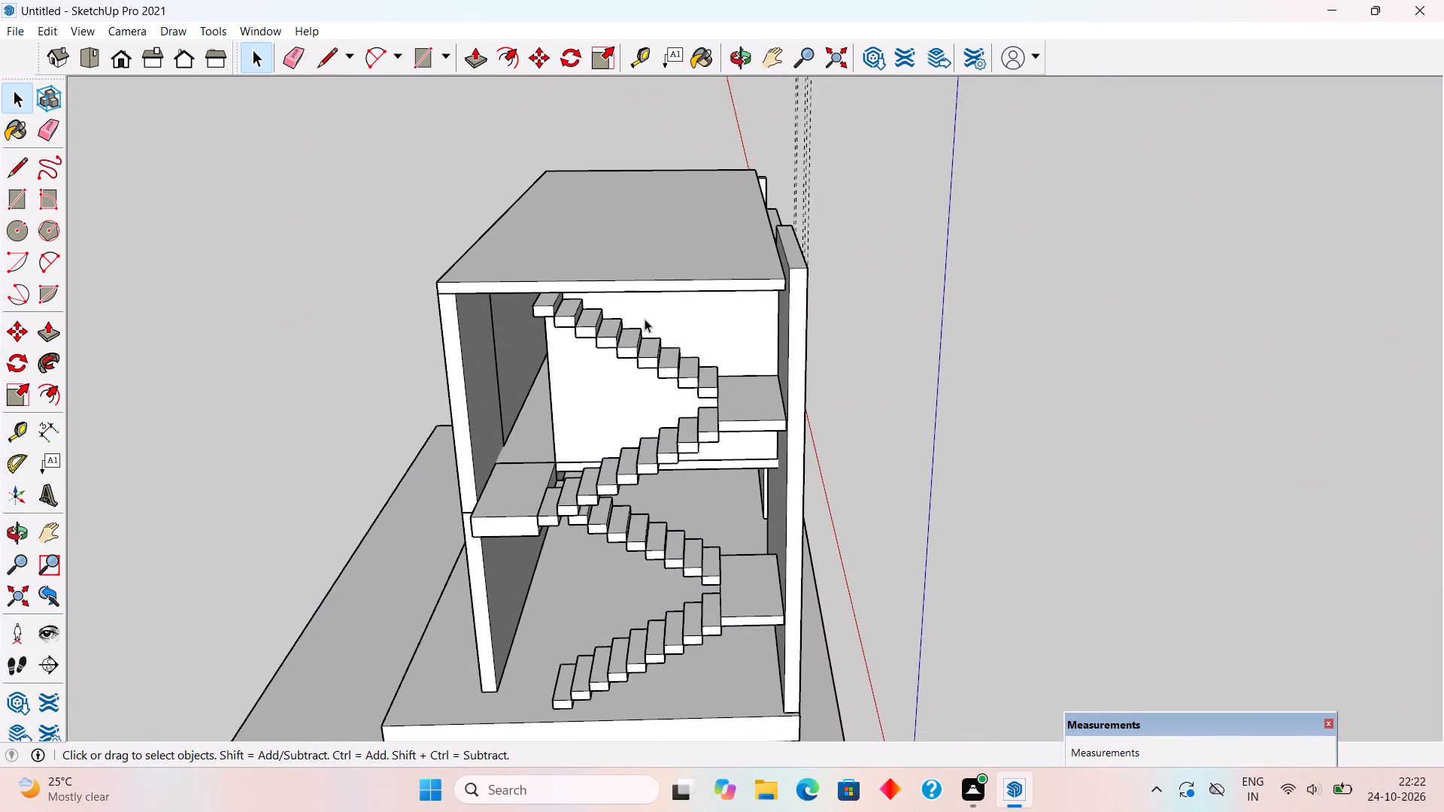
Open the roof slab's group and push its stair-side edge face back 4' 6" to uncover the stairwell.
middle_click_drag(754, 405, 978, 422)
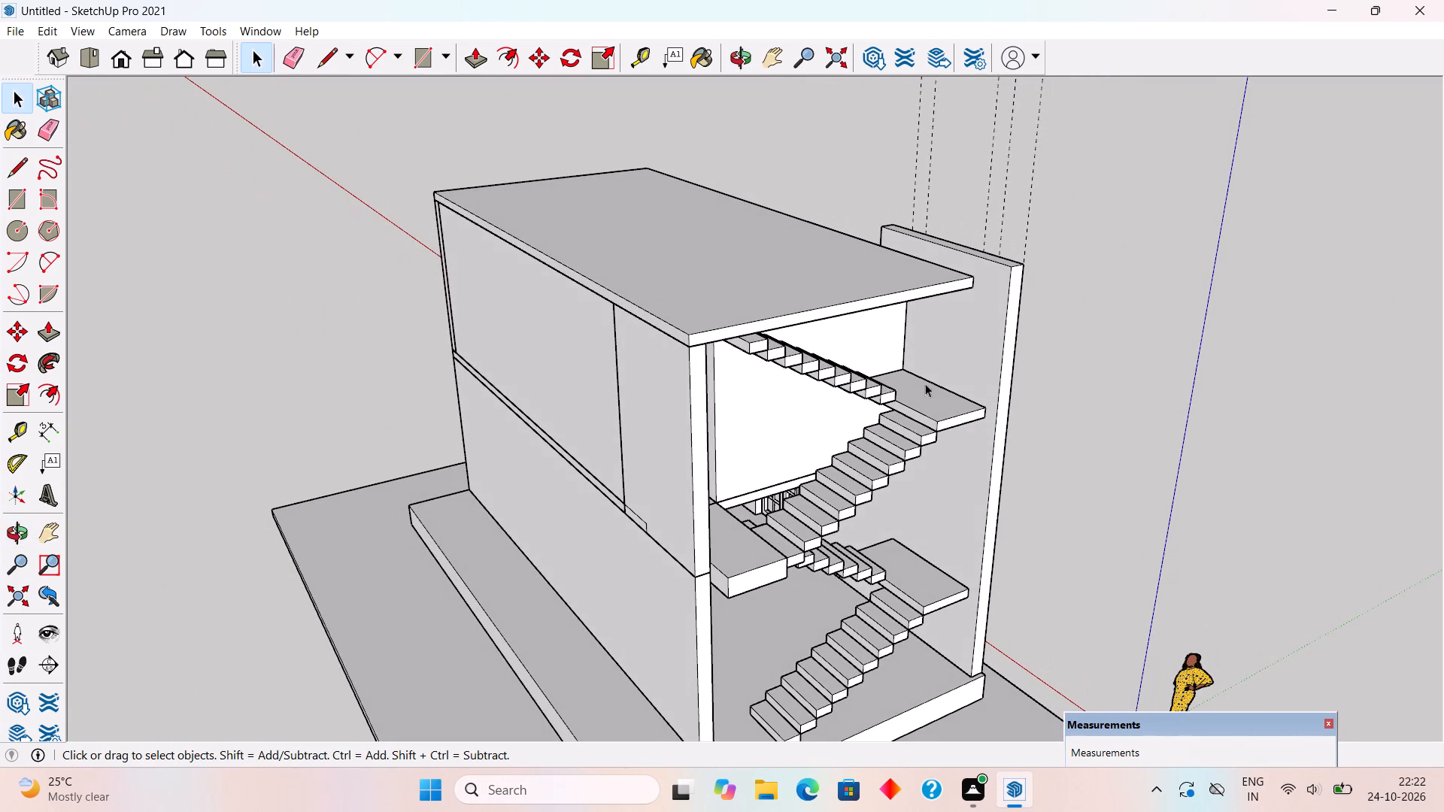
triple_click(800, 316)
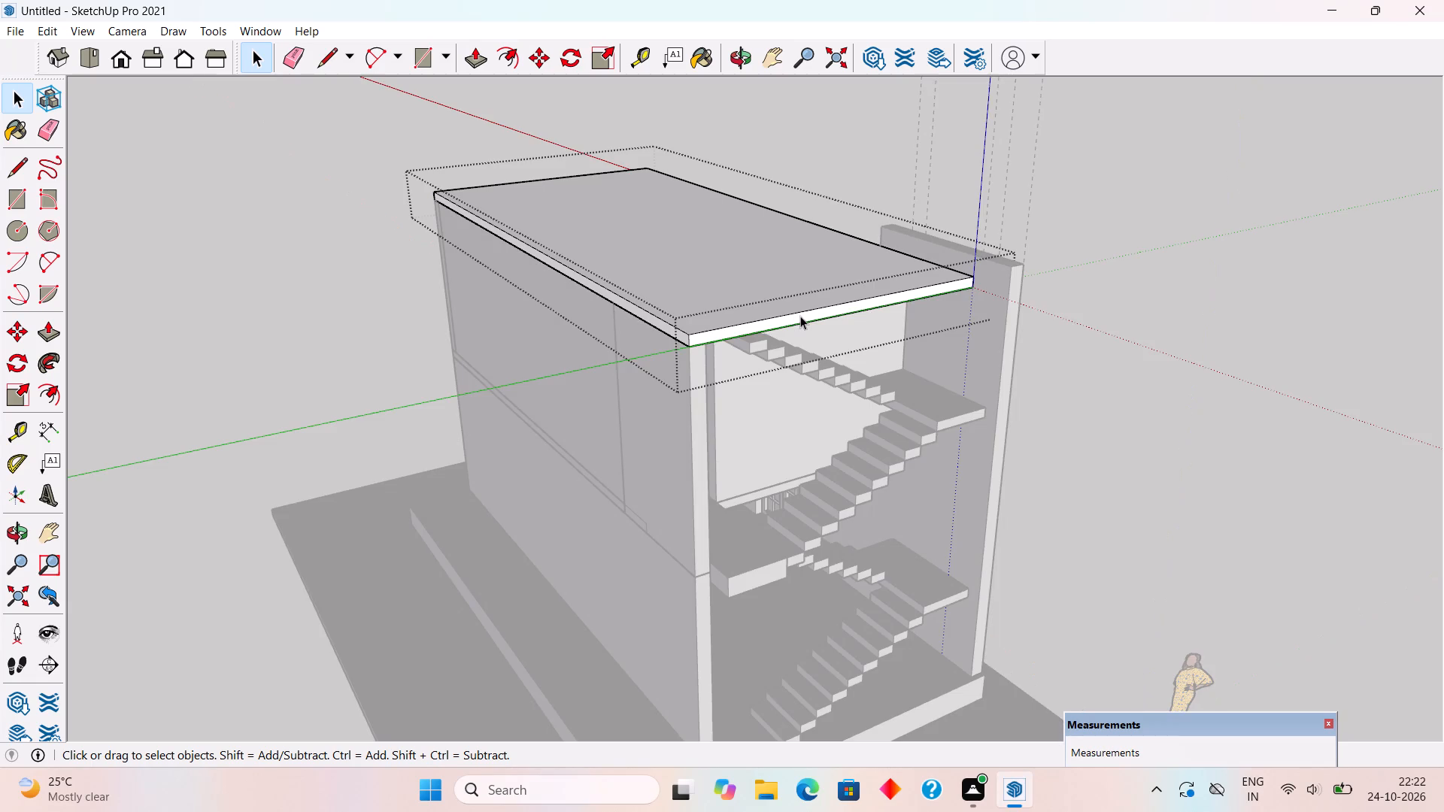
key("p")
left_click(805, 317)
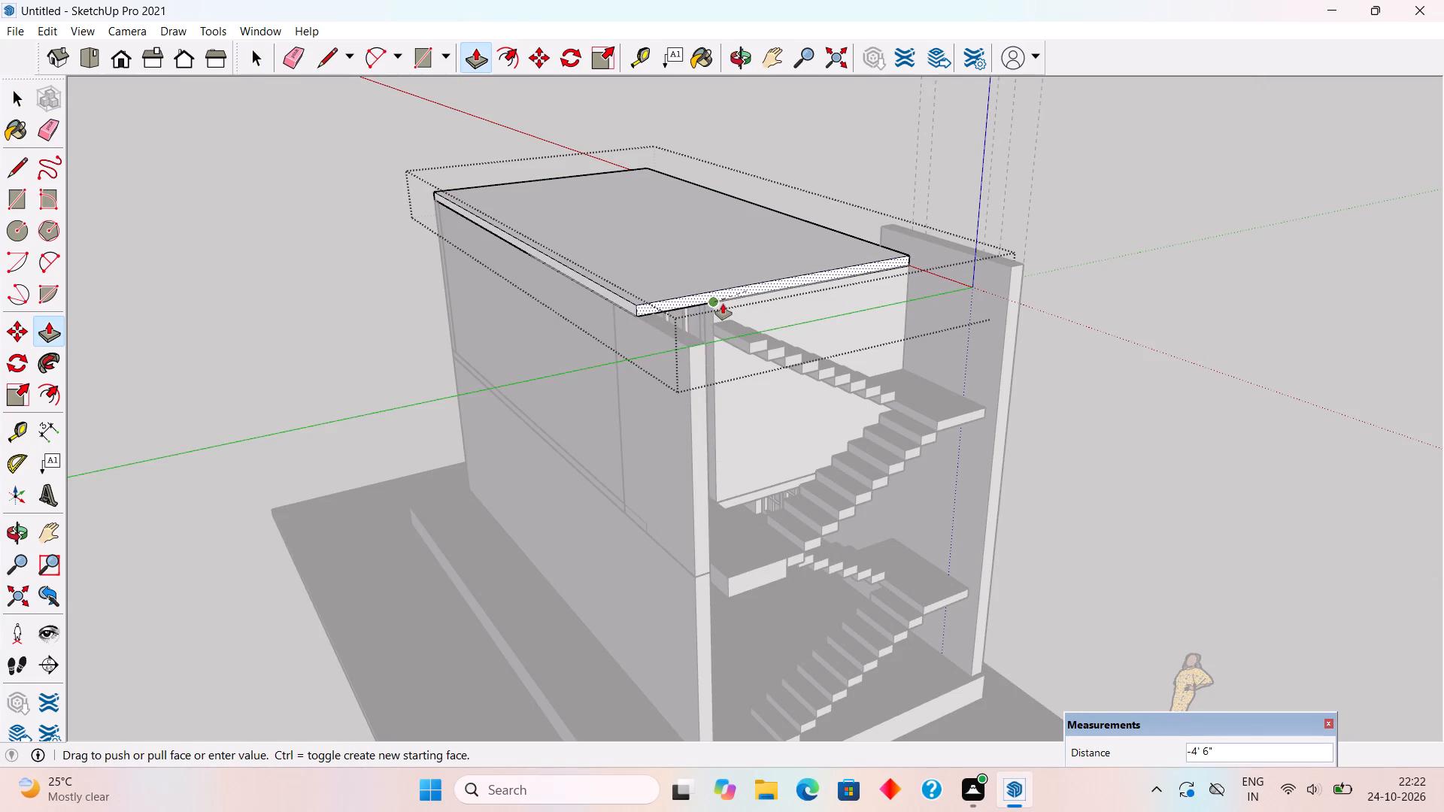
left_click(723, 304)
key("space")
left_click(1127, 353)
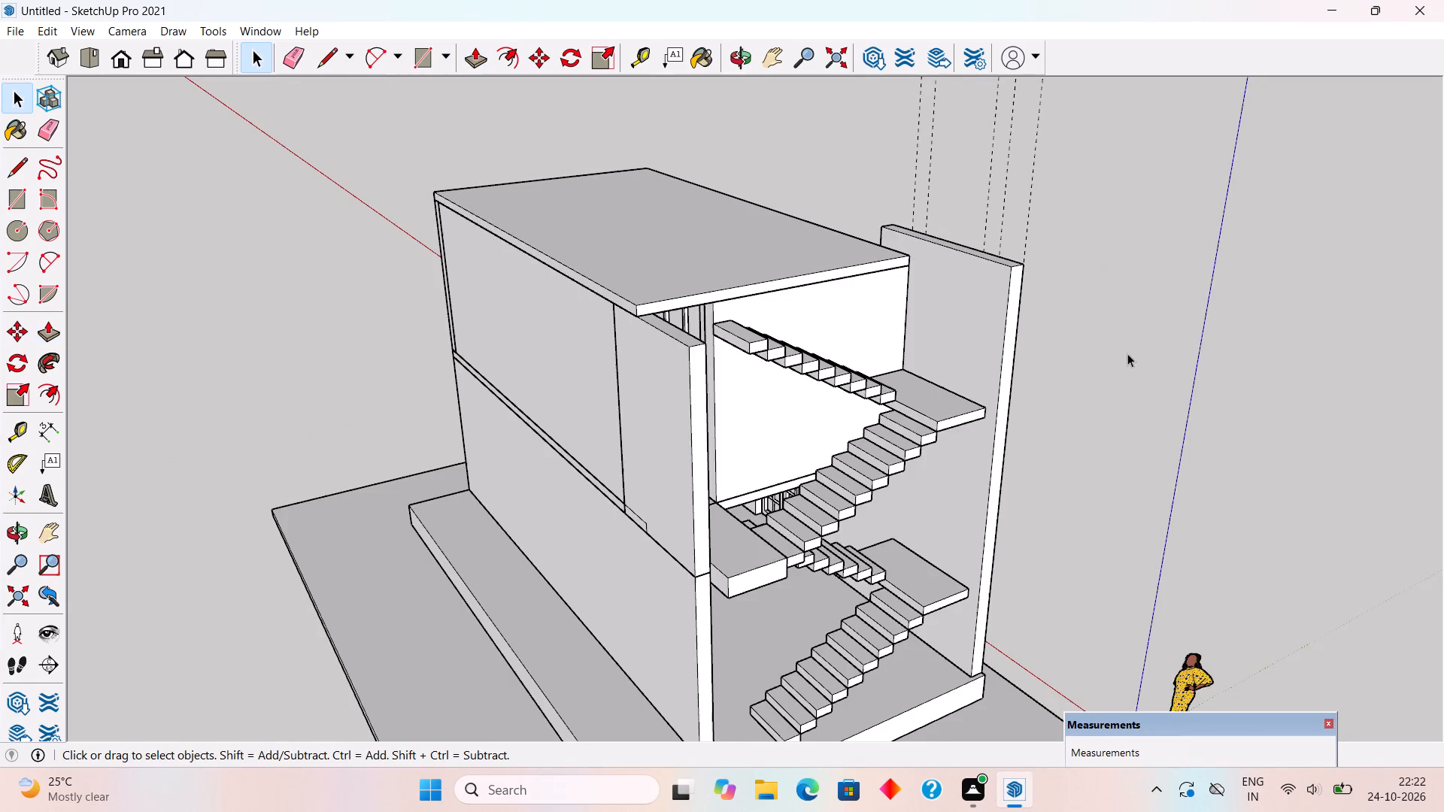
Extend the ground-floor rear wall's stair-side end face outward to the plinth's edge.
middle_click_drag(1082, 435, 753, 447)
scroll(599, 398, "down", 3)
middle_click_drag(596, 435, 589, 471)
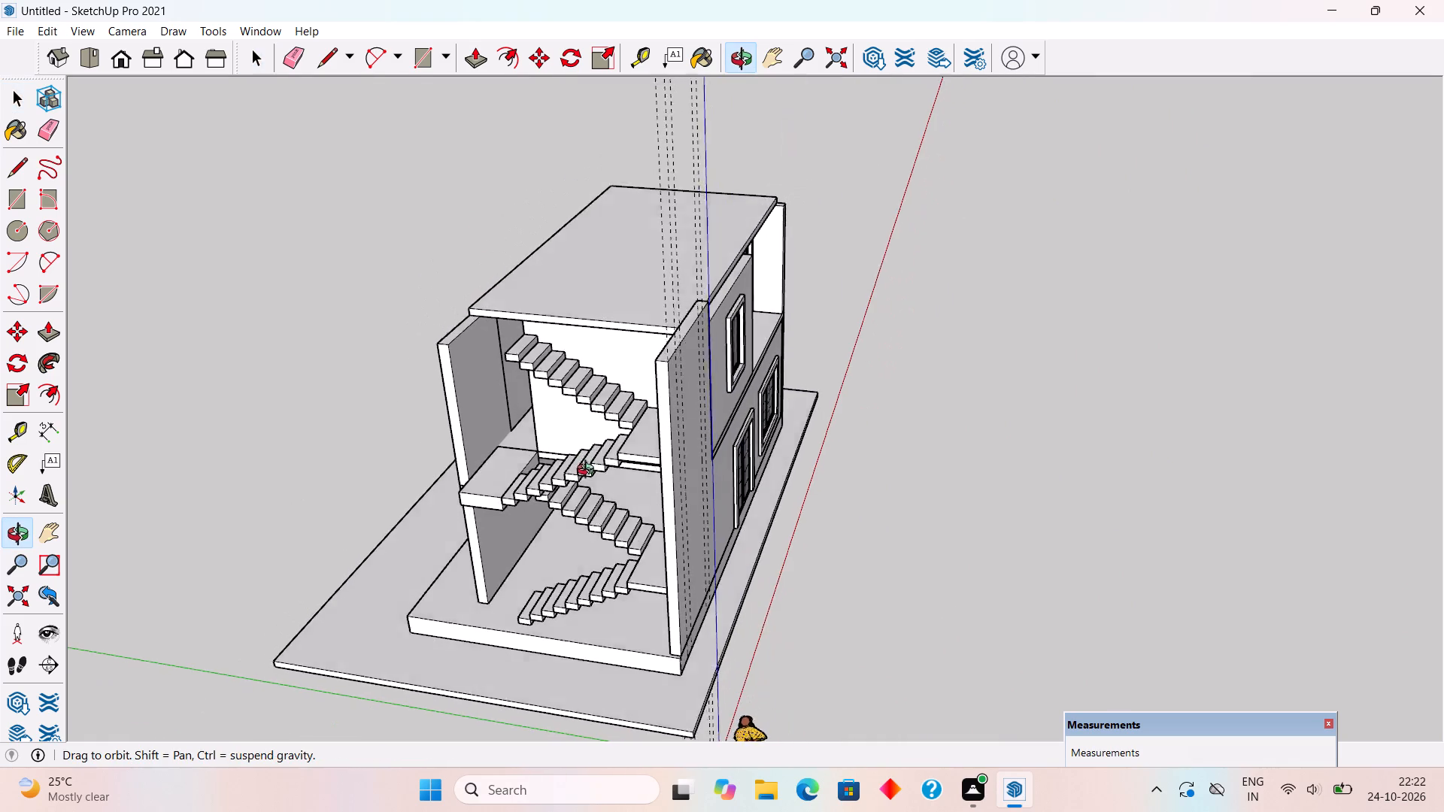
middle_click_drag(589, 471, 505, 540)
scroll(488, 536, "up", 3)
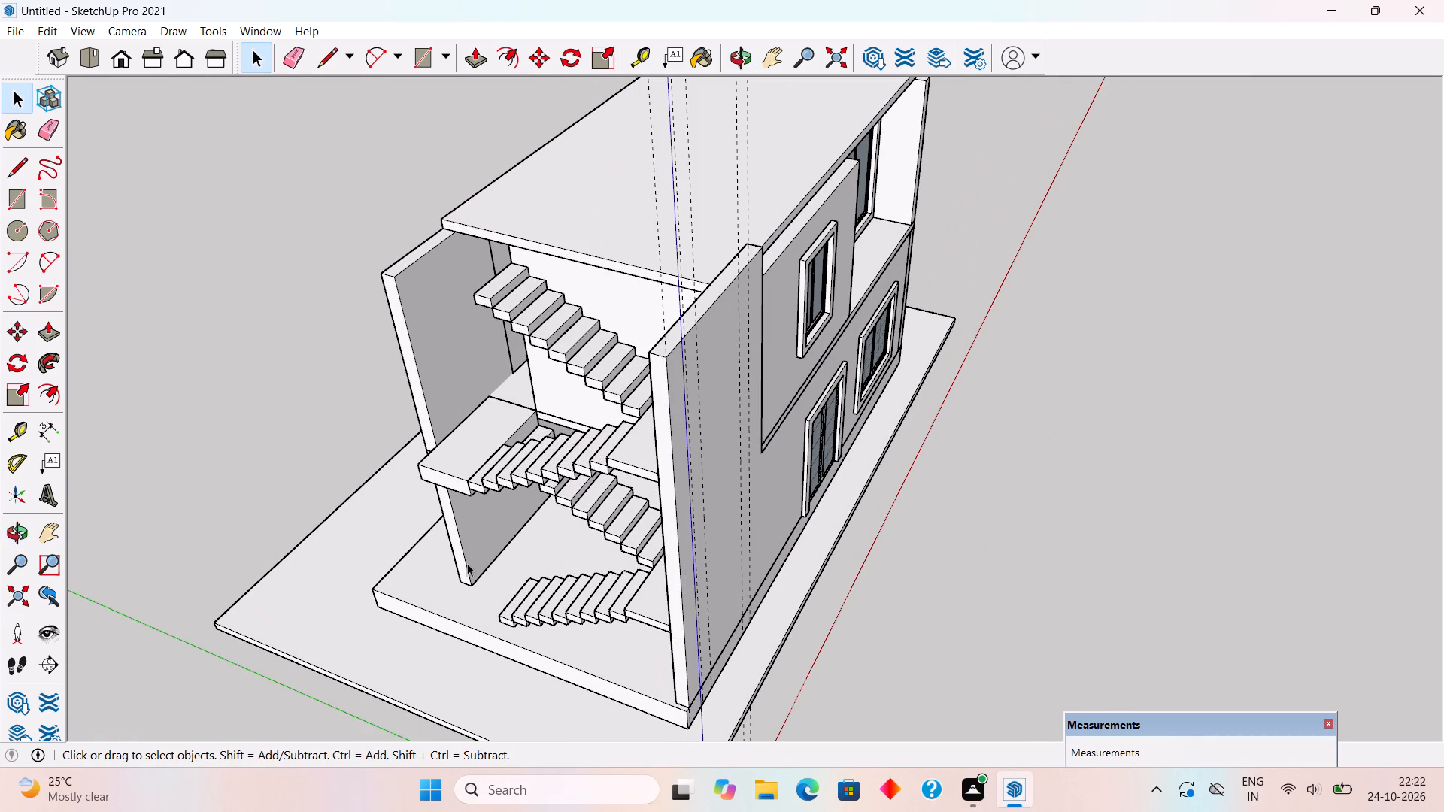
left_click(467, 574)
triple_click(467, 574)
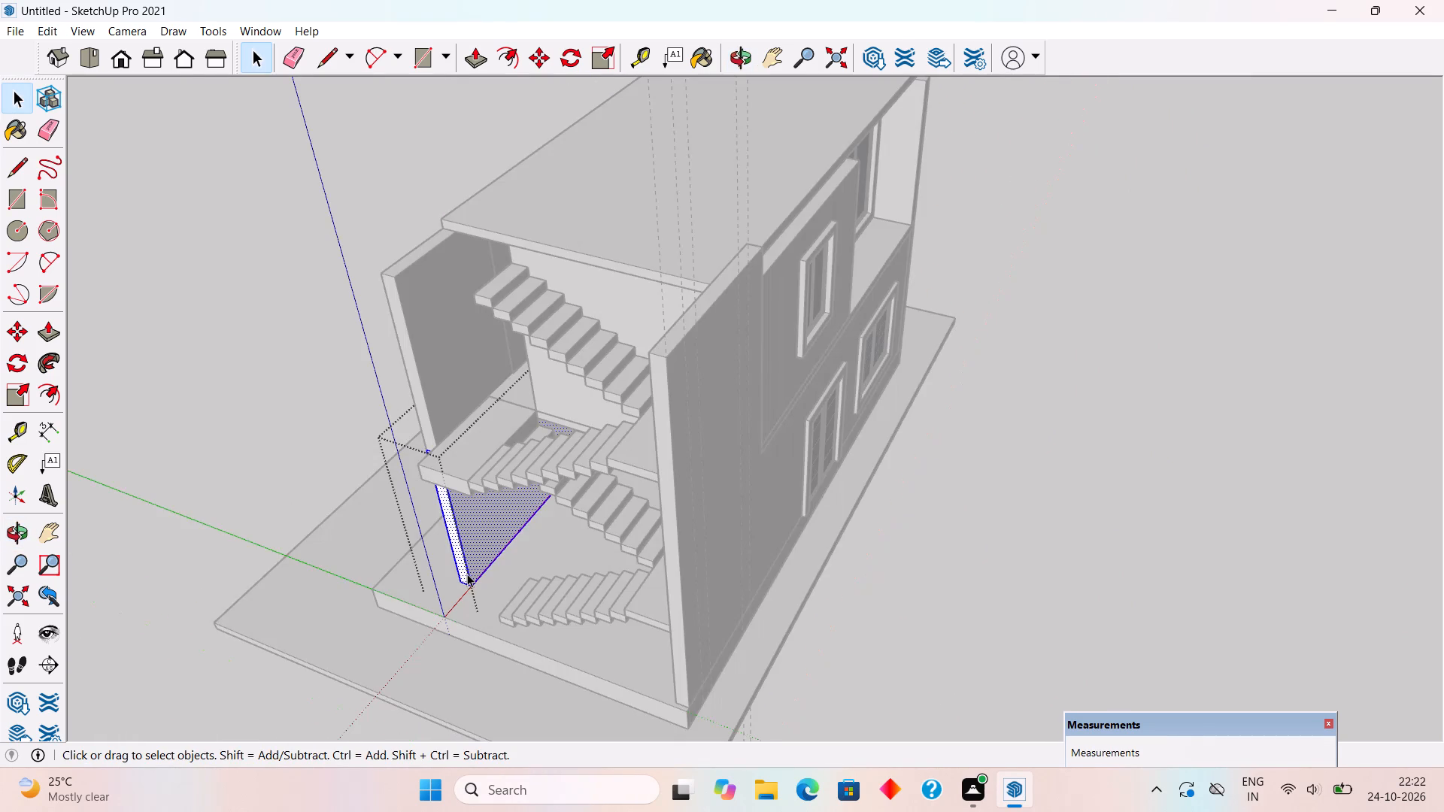
key("p")
left_click(466, 571)
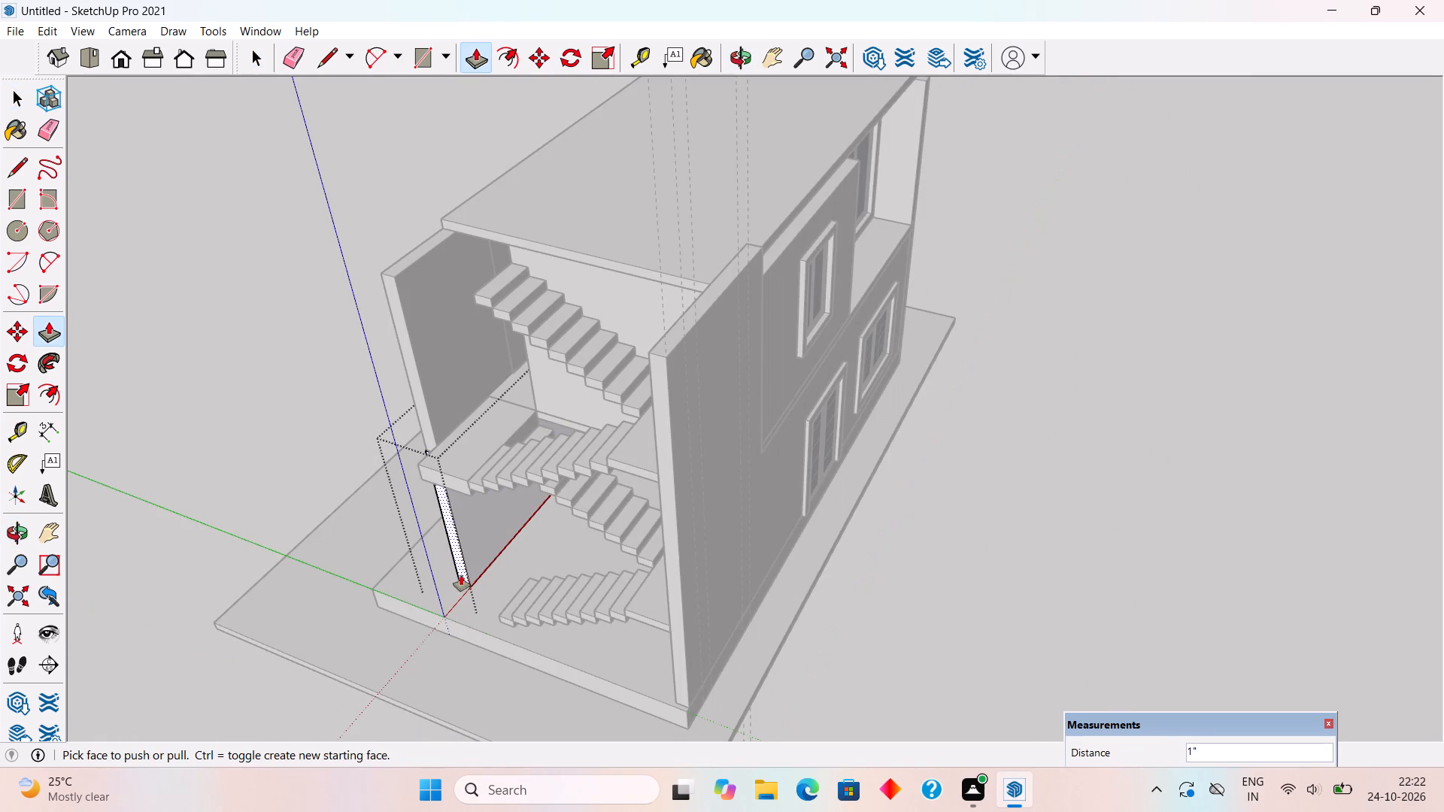
left_click(461, 567)
left_click(476, 635)
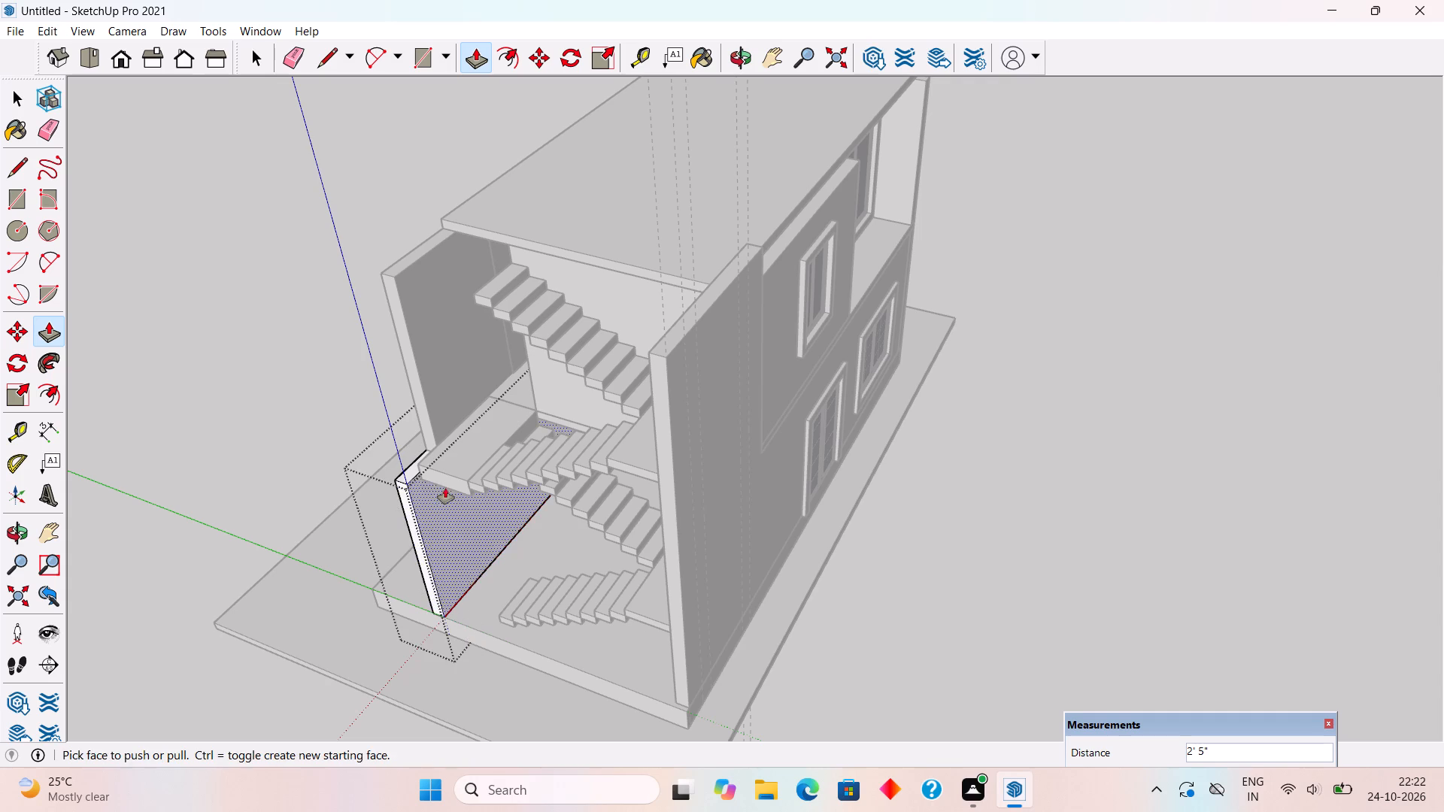
Extend the upper-storey rear wall's stair-side end face outward until flush with the ground-floor wall below.
middle_click_drag(468, 472, 670, 422)
key("space")
triple_click(523, 470)
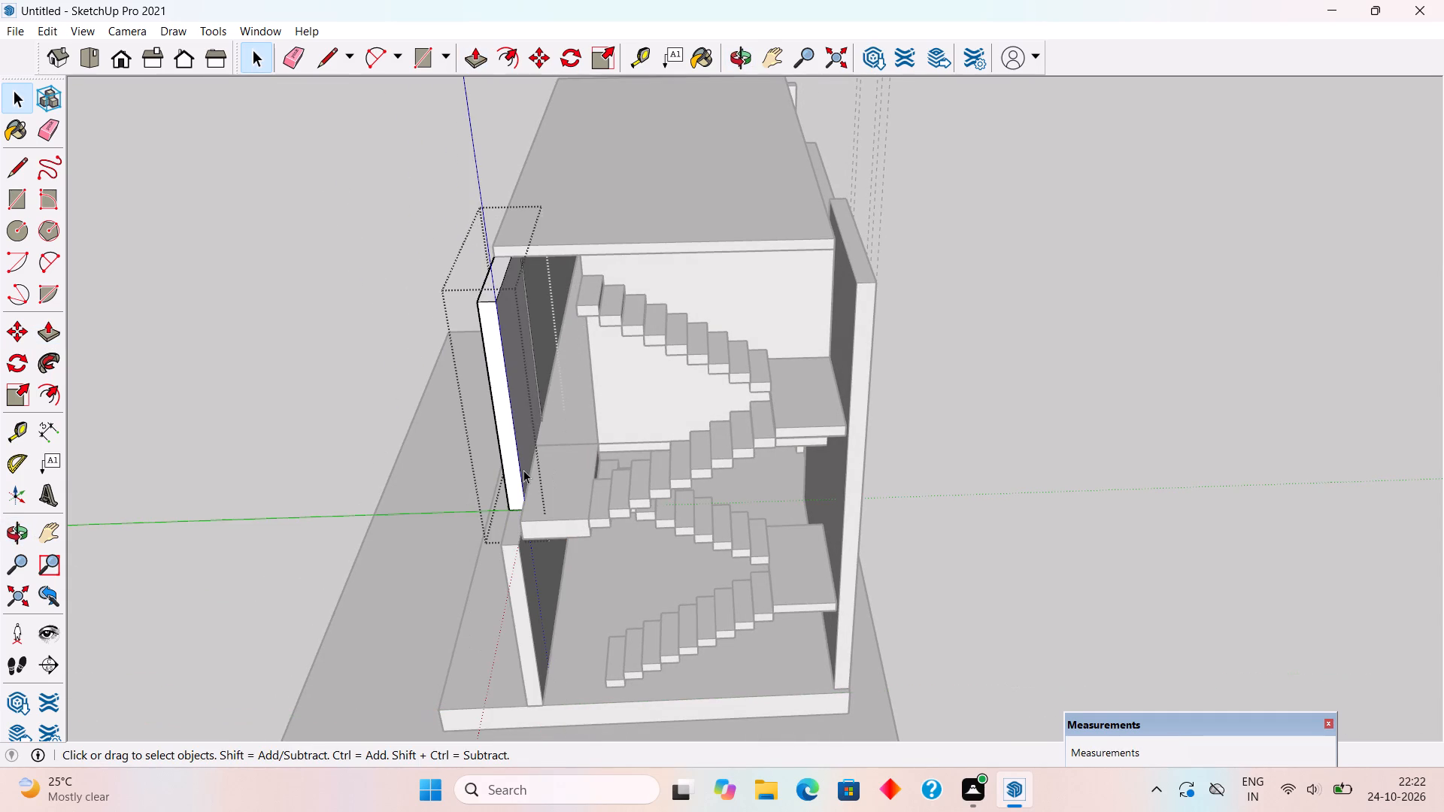
key("p")
left_click(508, 471)
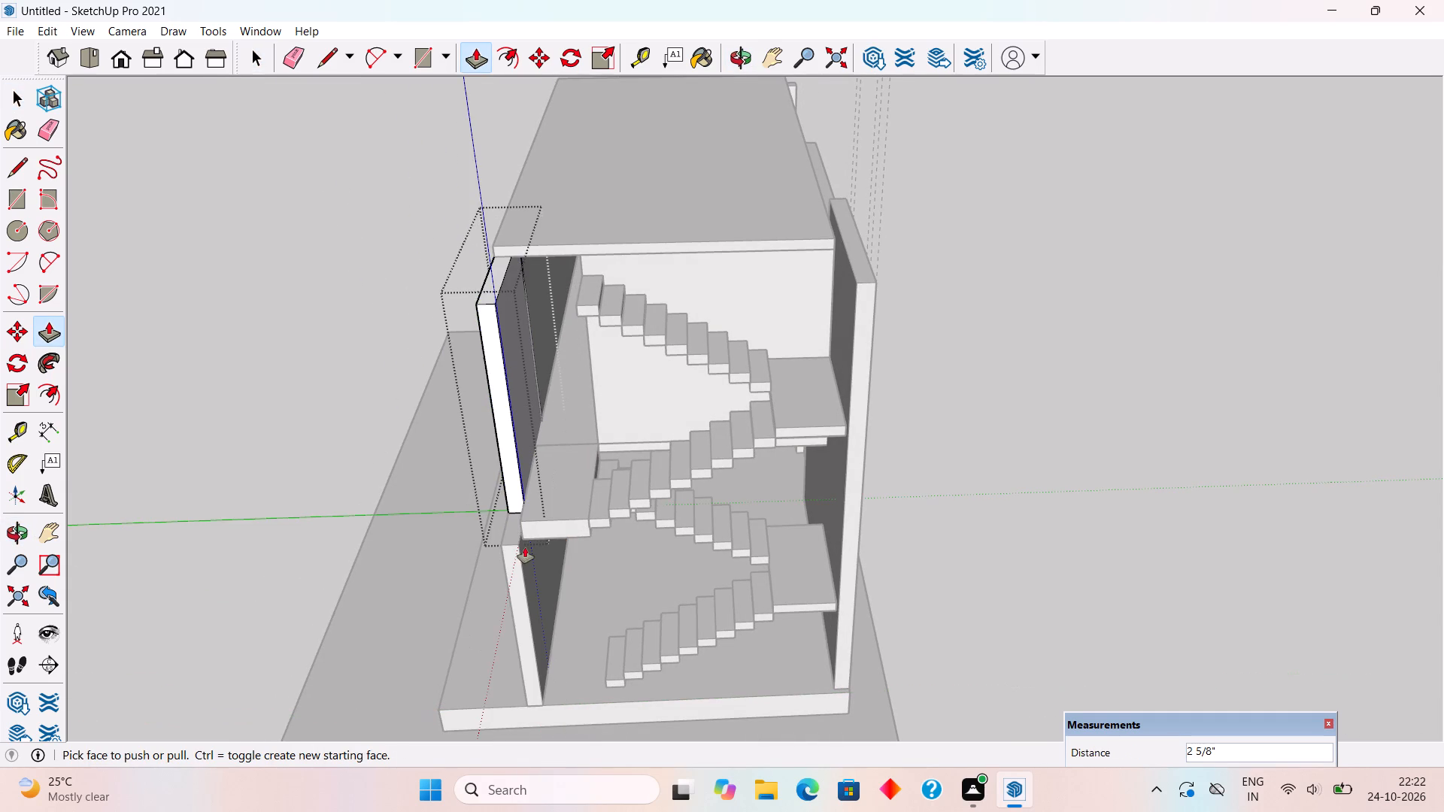
left_click(516, 487)
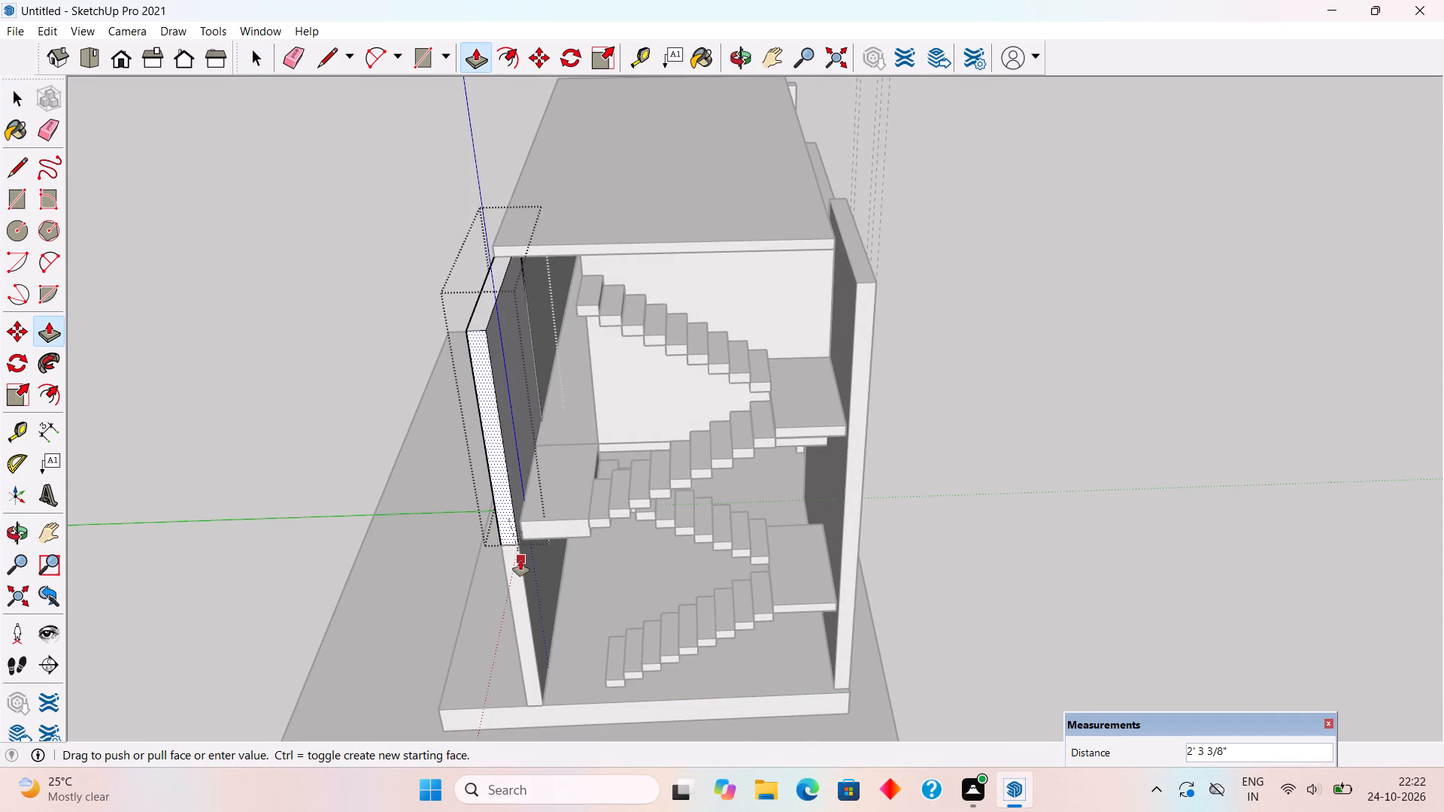
left_click(520, 560)
key("space")
left_click(326, 419)
Examine the extended rear walls around the open stairwell and the front elevation.
middle_click_drag(595, 420, 524, 217)
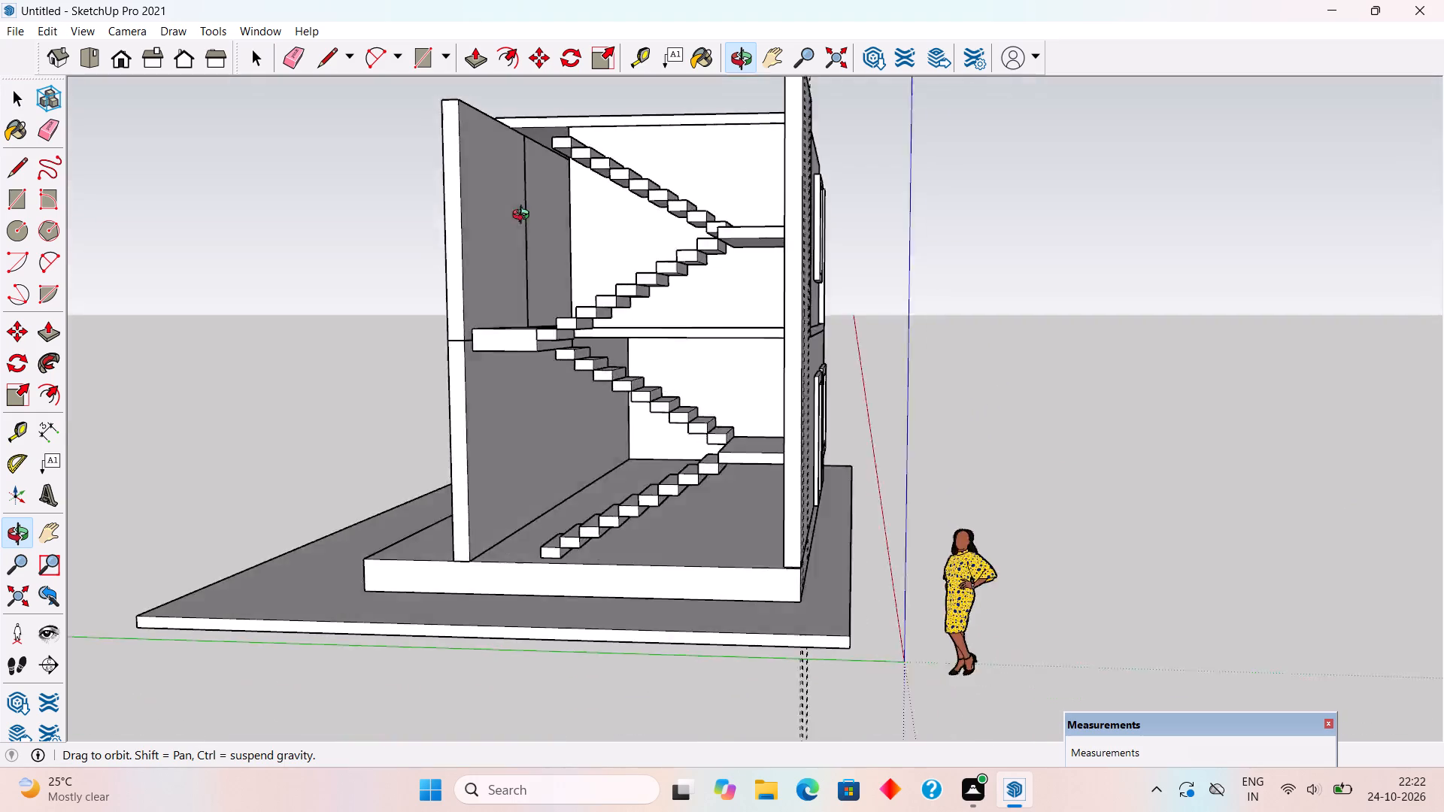
middle_click_drag(524, 217, 460, 179)
middle_click_drag(629, 386, 743, 486)
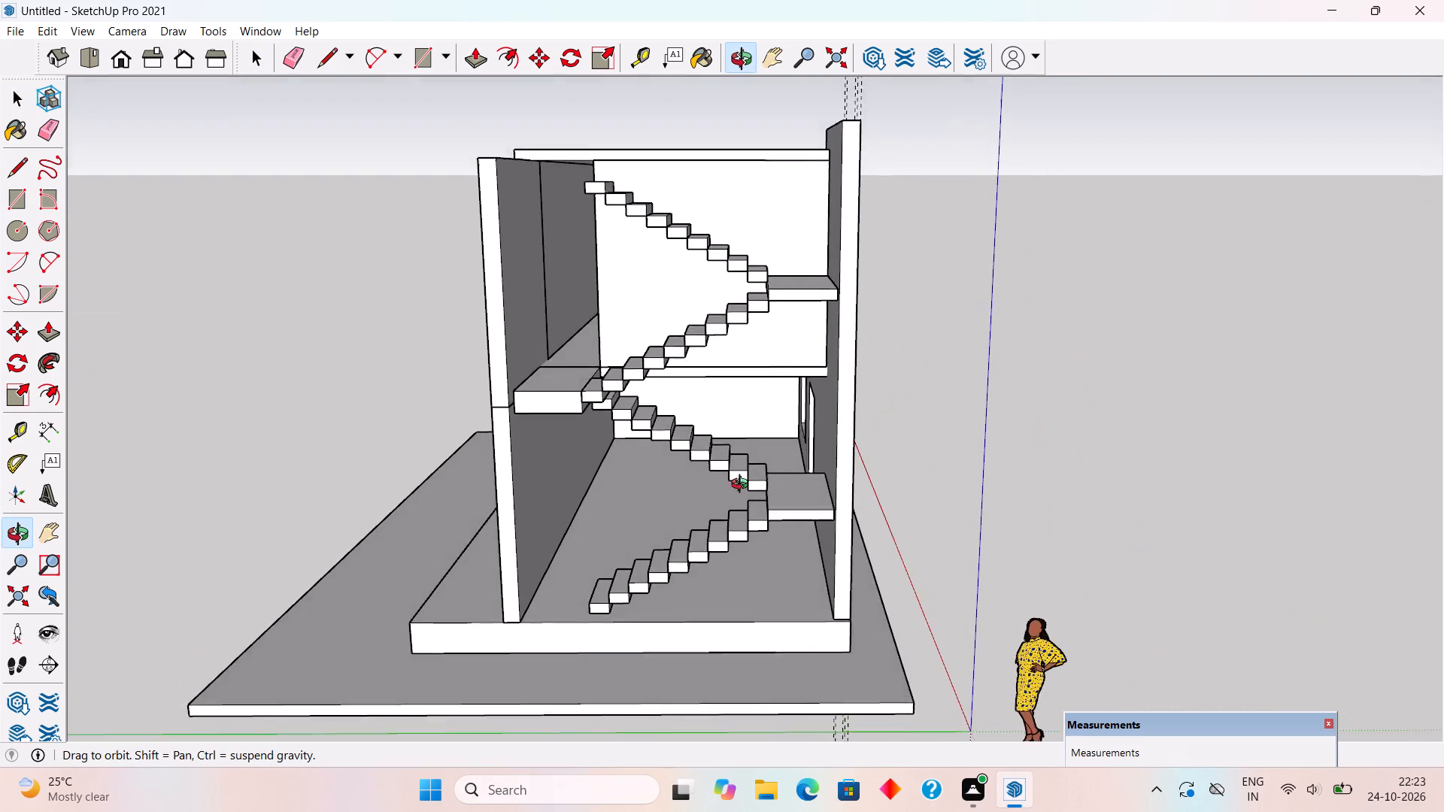
middle_click_drag(743, 486, 735, 521)
middle_click_drag(731, 521, 666, 570)
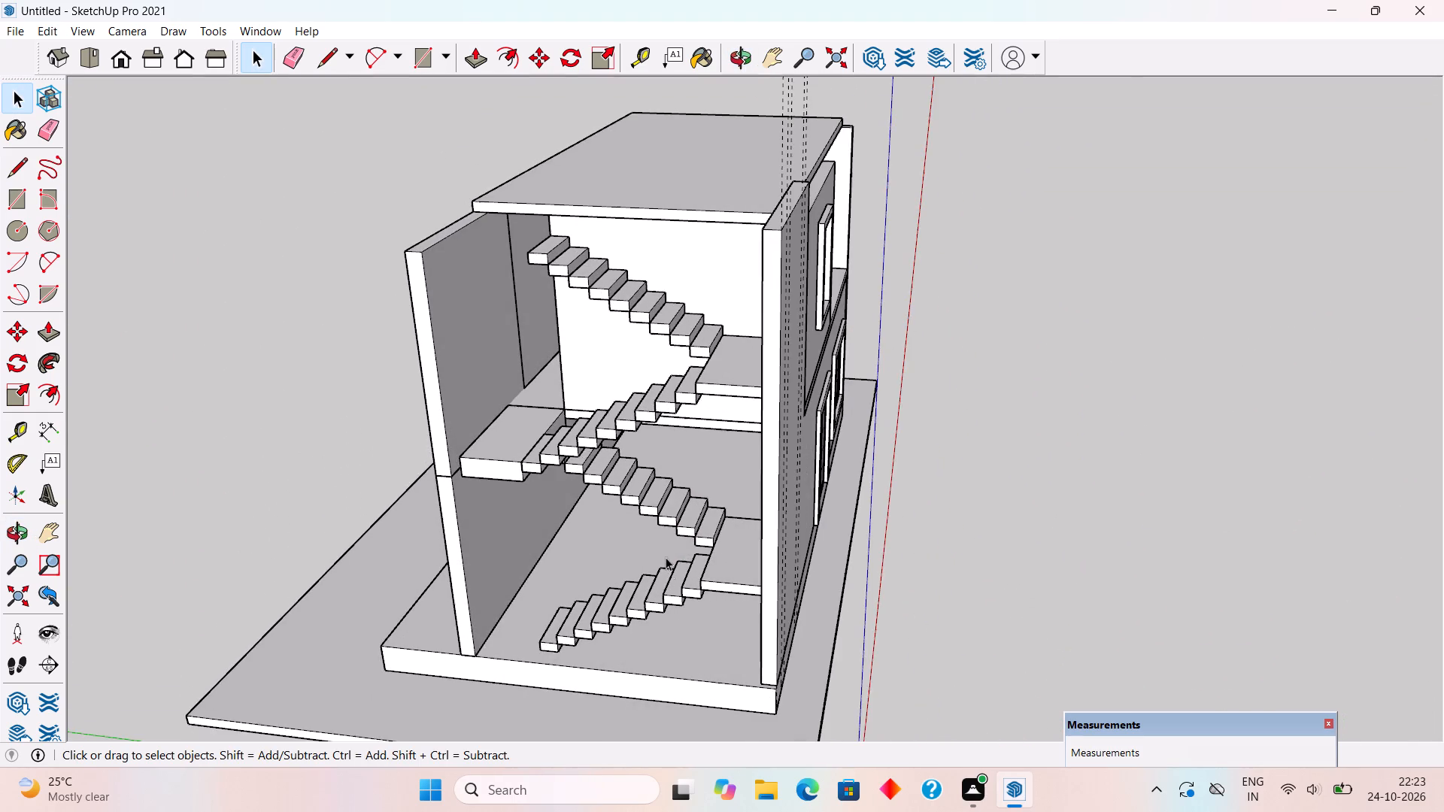
scroll(666, 512, "down", 3)
middle_click_drag(778, 534, 313, 509)
scroll(683, 567, "up", 1)
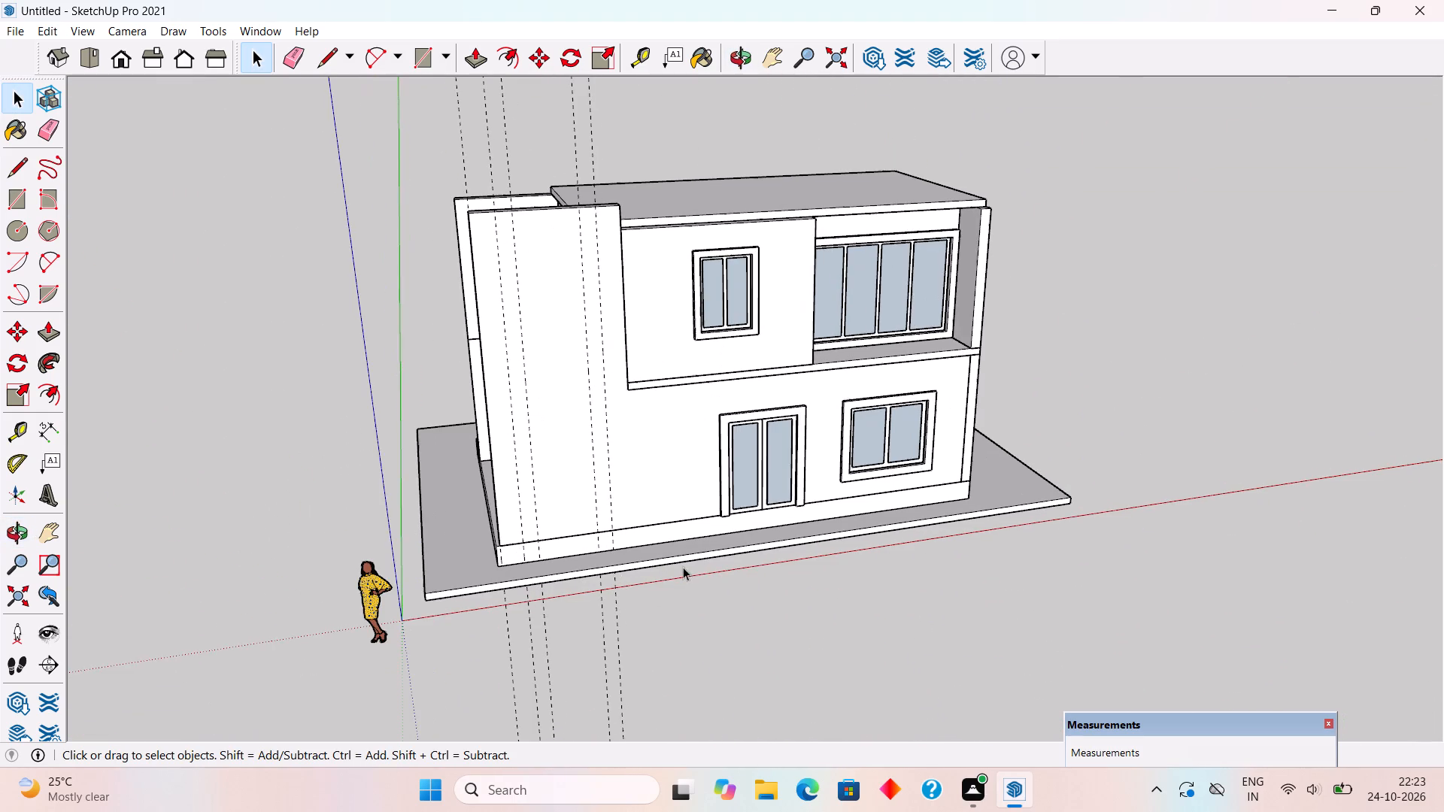
Place a horizontal guide on the tall front wall 5' above the plinth's top edge and another 10' above that guide.
middle_click_drag(678, 566, 563, 541)
scroll(543, 559, "up", 2)
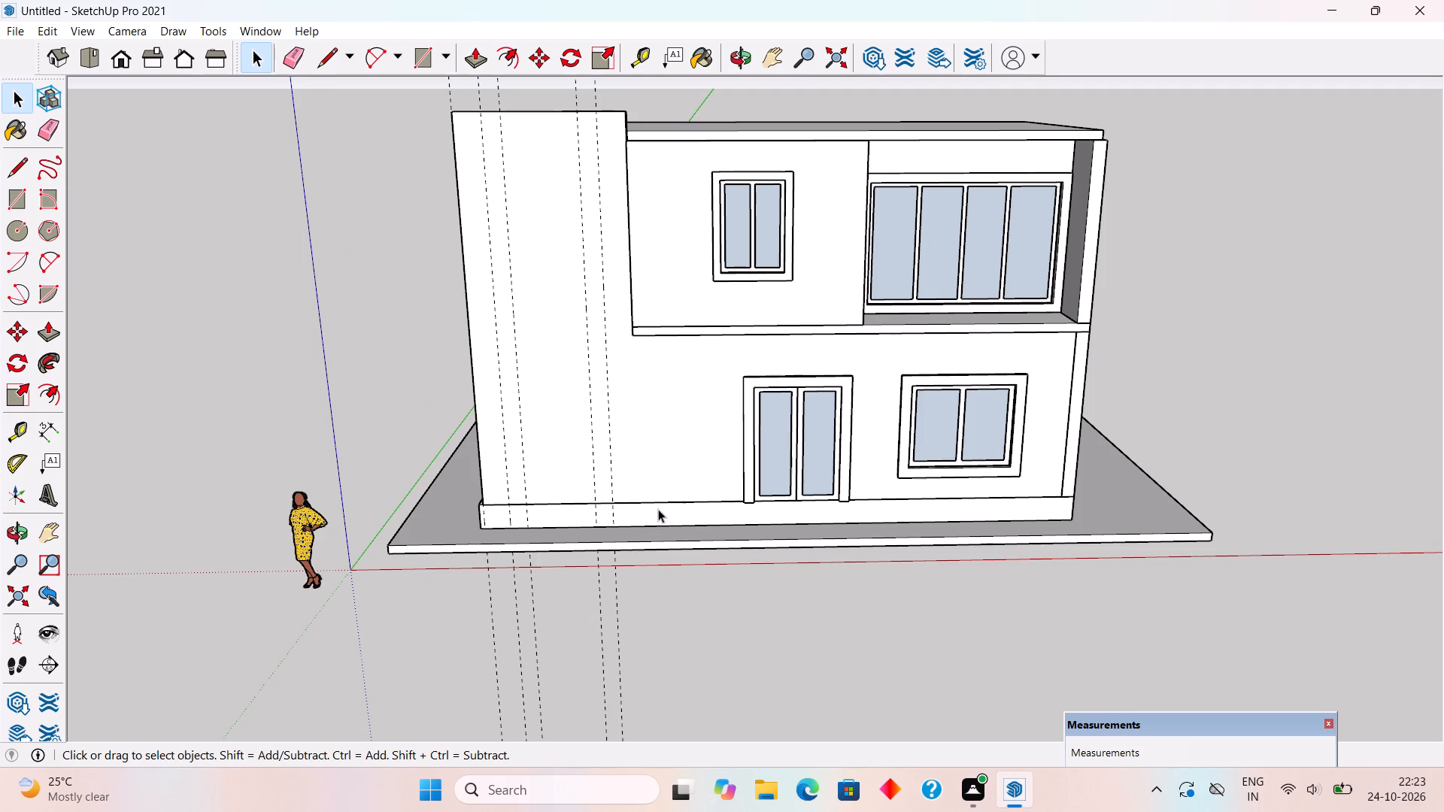
key("t")
left_click(572, 507)
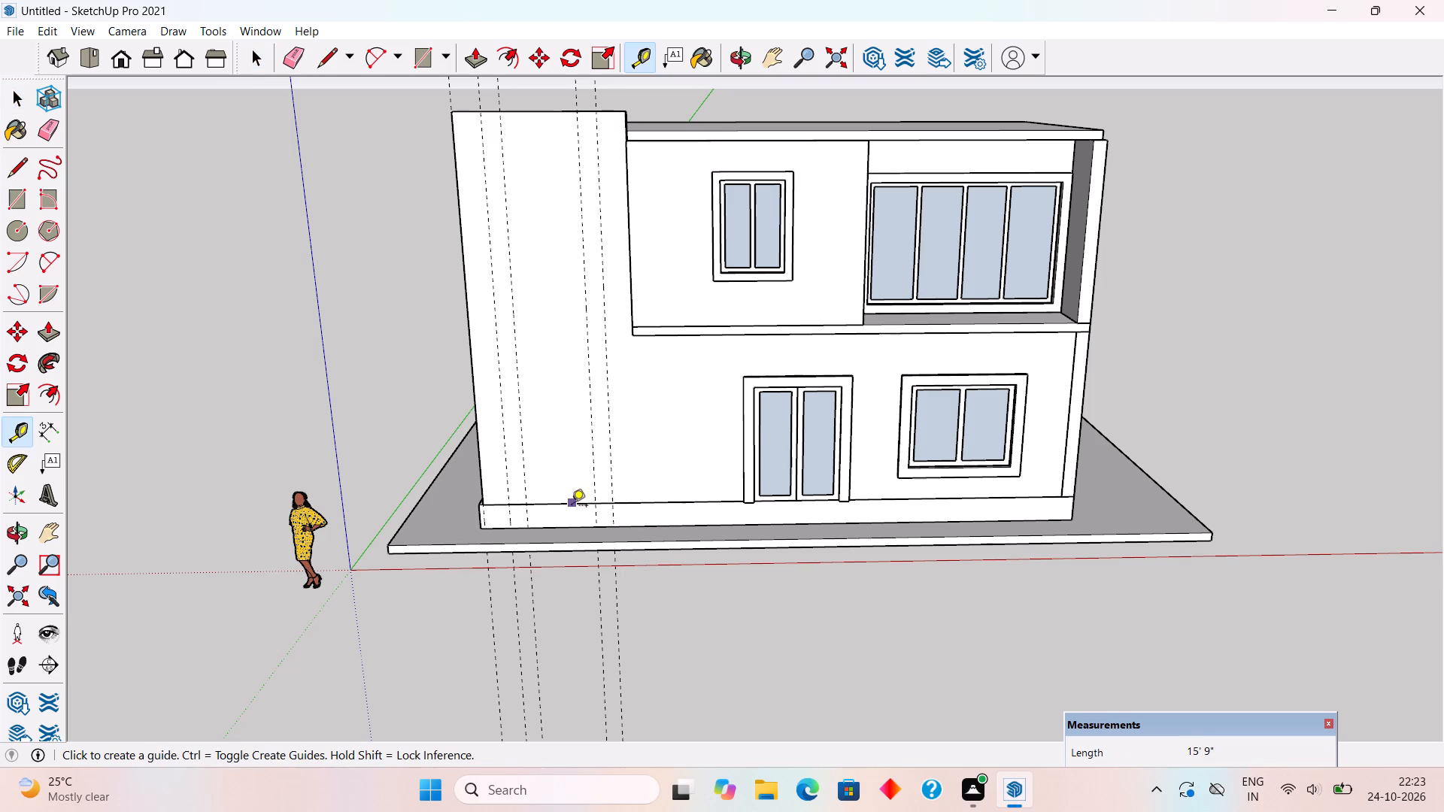
type("5'")
key("Return")
left_click(576, 423)
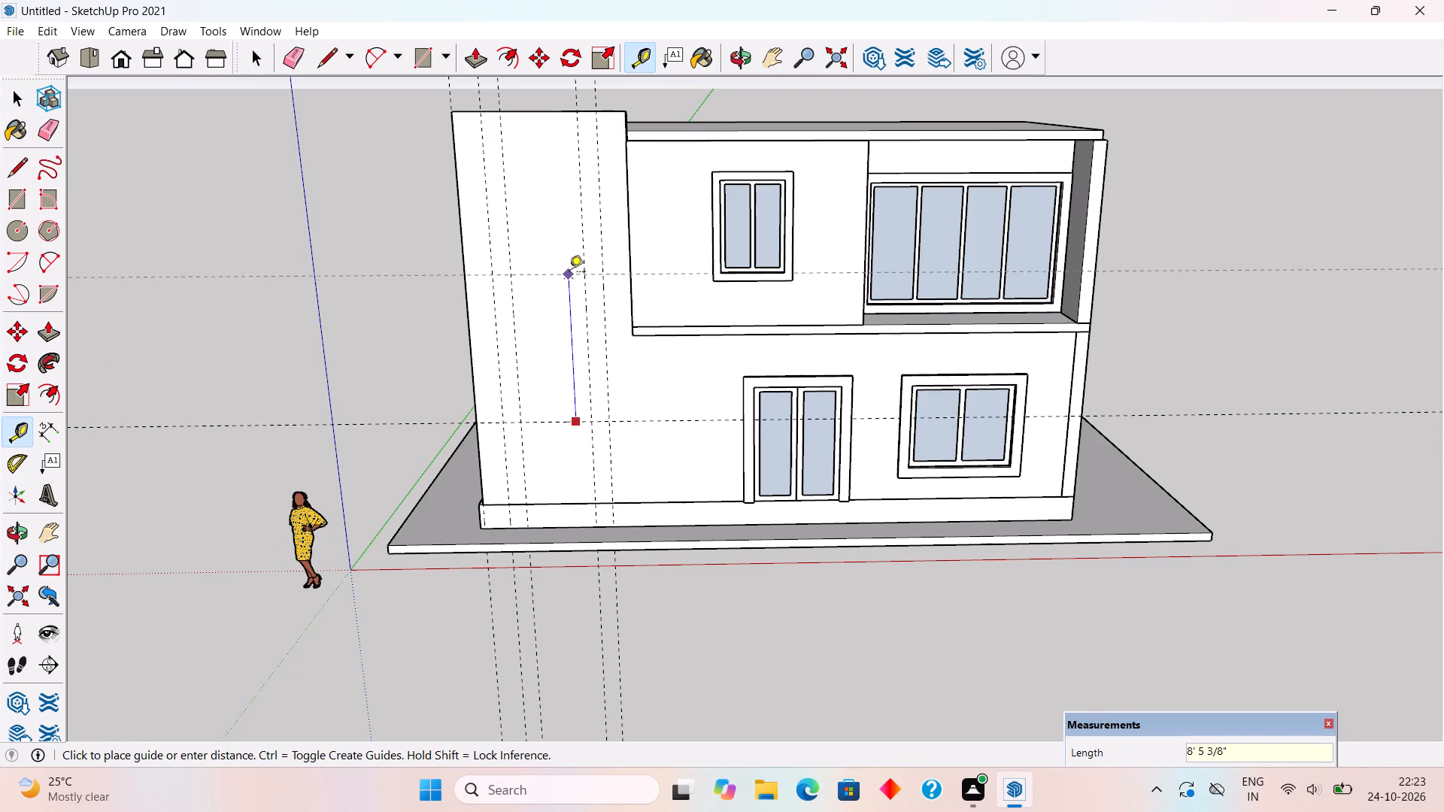
type("10")
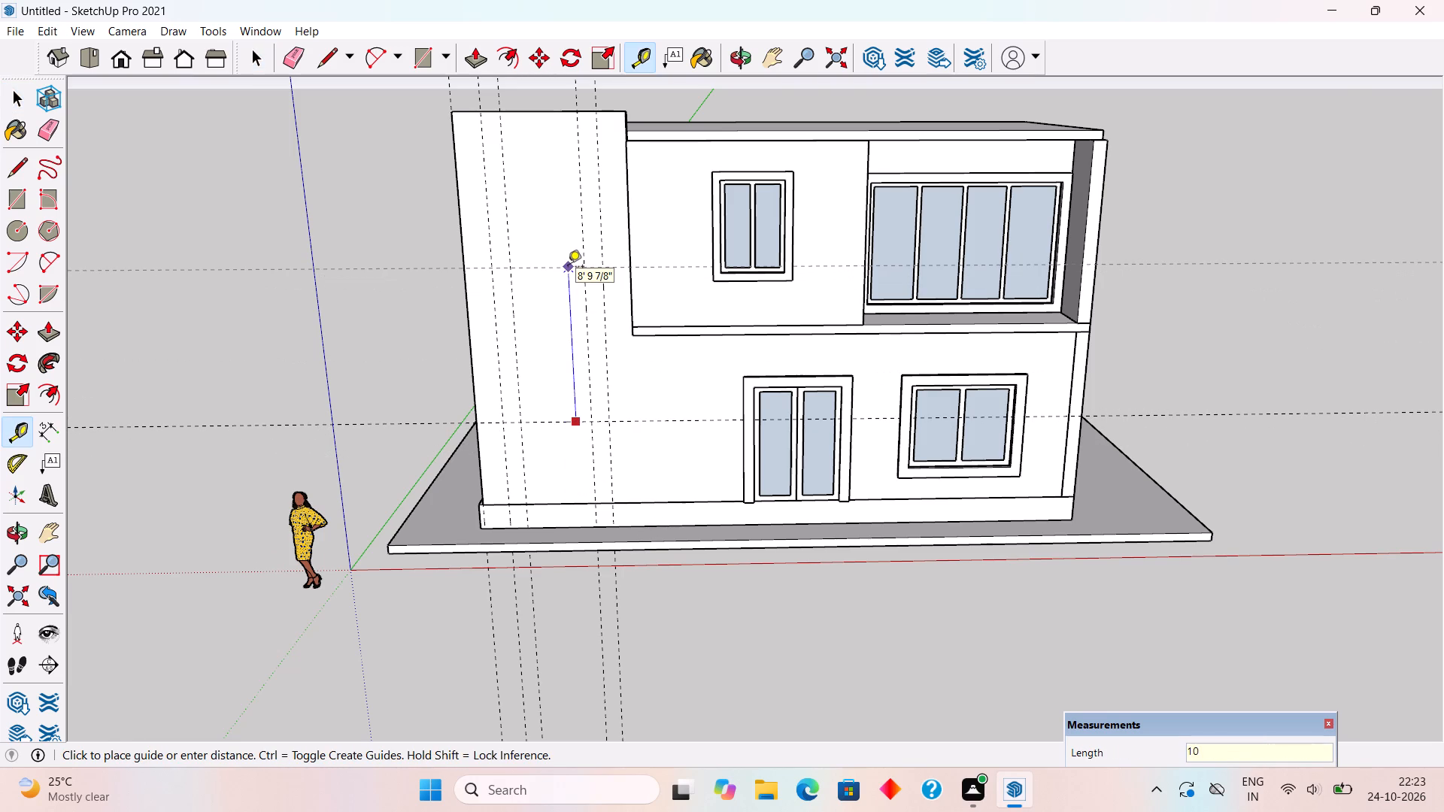
key("apostrophe")
key("Return")
key("space")
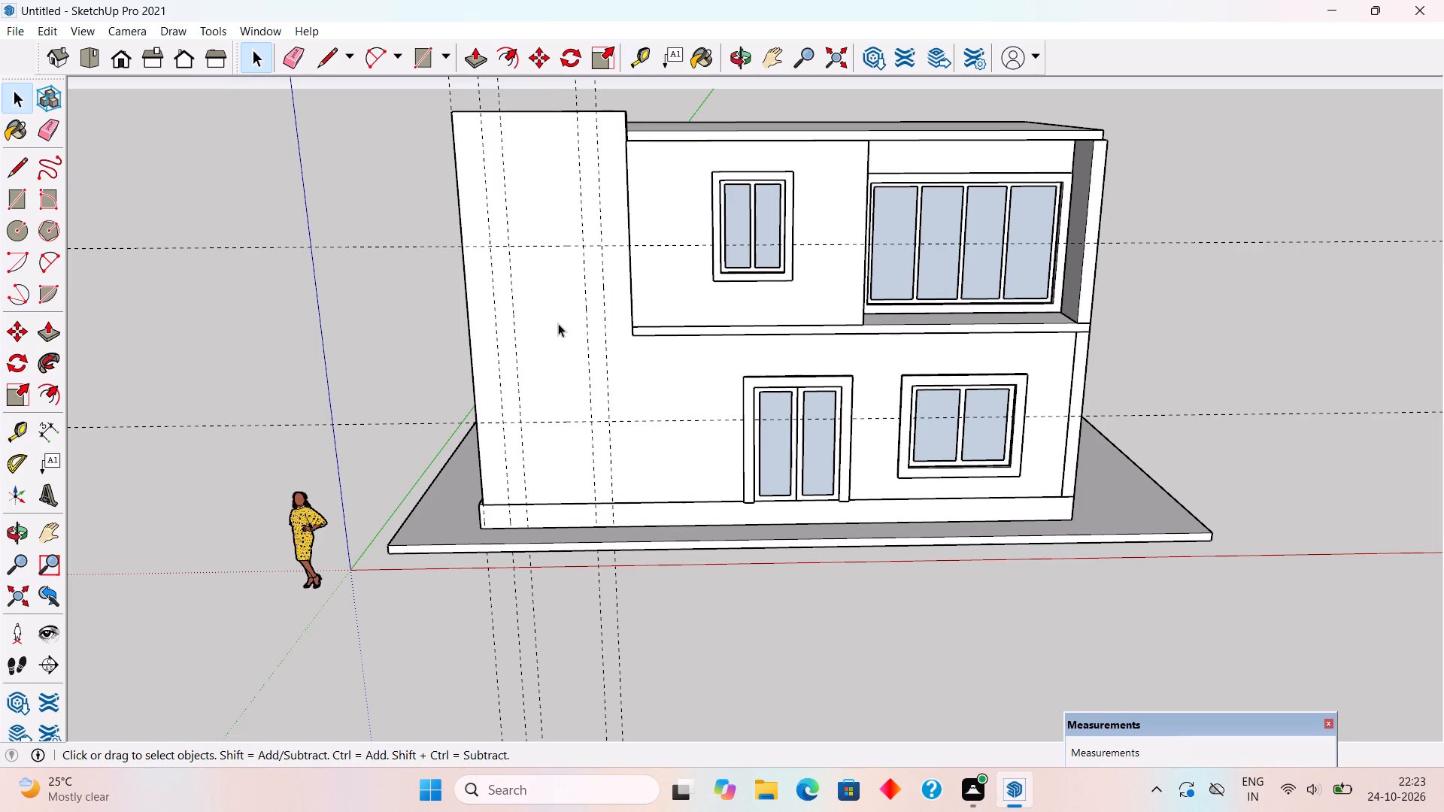
Place a horizontal guide 1' below the uppermost guide on the tall front wall.
key("t")
key("t")
left_click(554, 248)
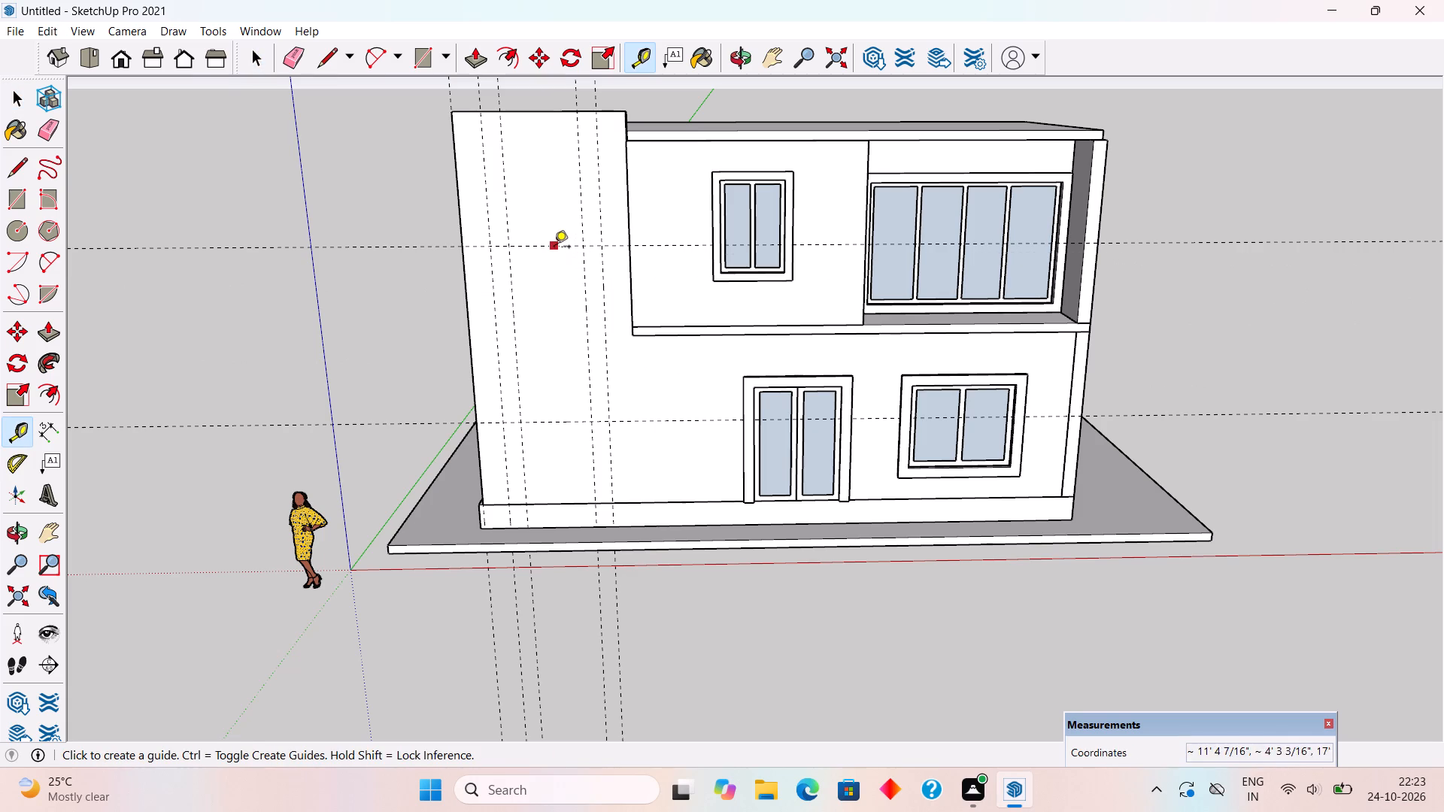
key("1")
key("apostrophe")
key("Return")
key("space")
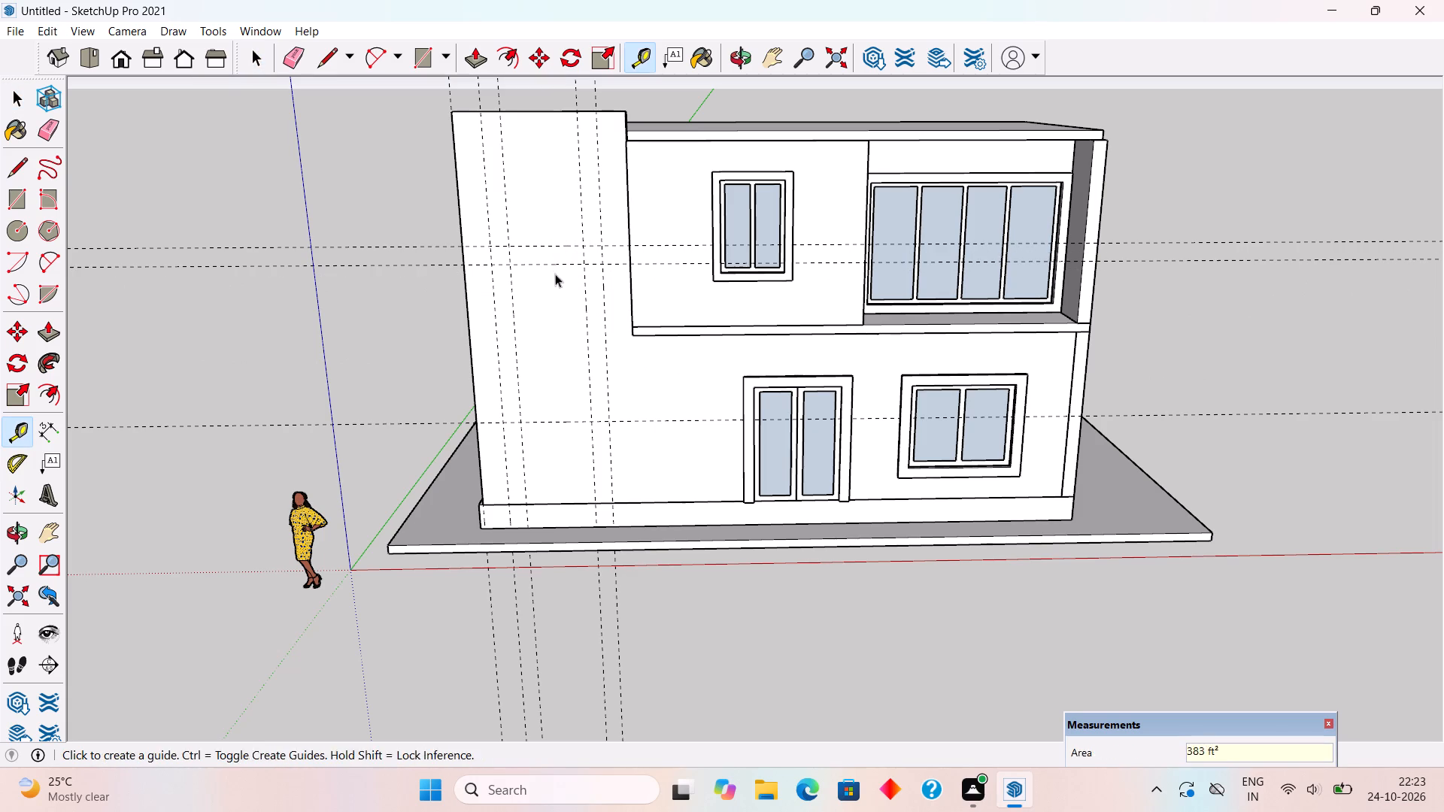
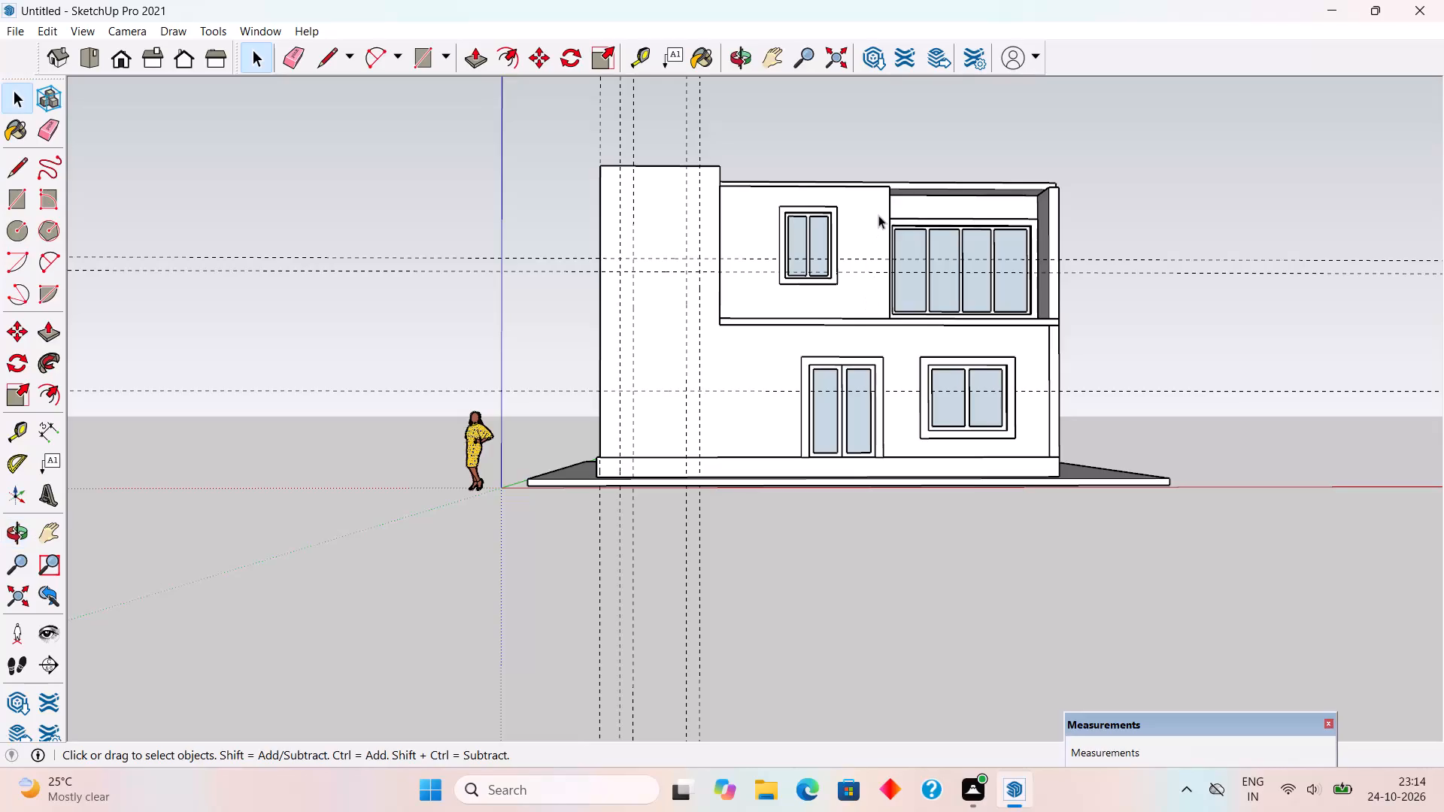
Raise the top face of the tall front wall beside the stairwell by 10'.
scroll(878, 212, "up", 2)
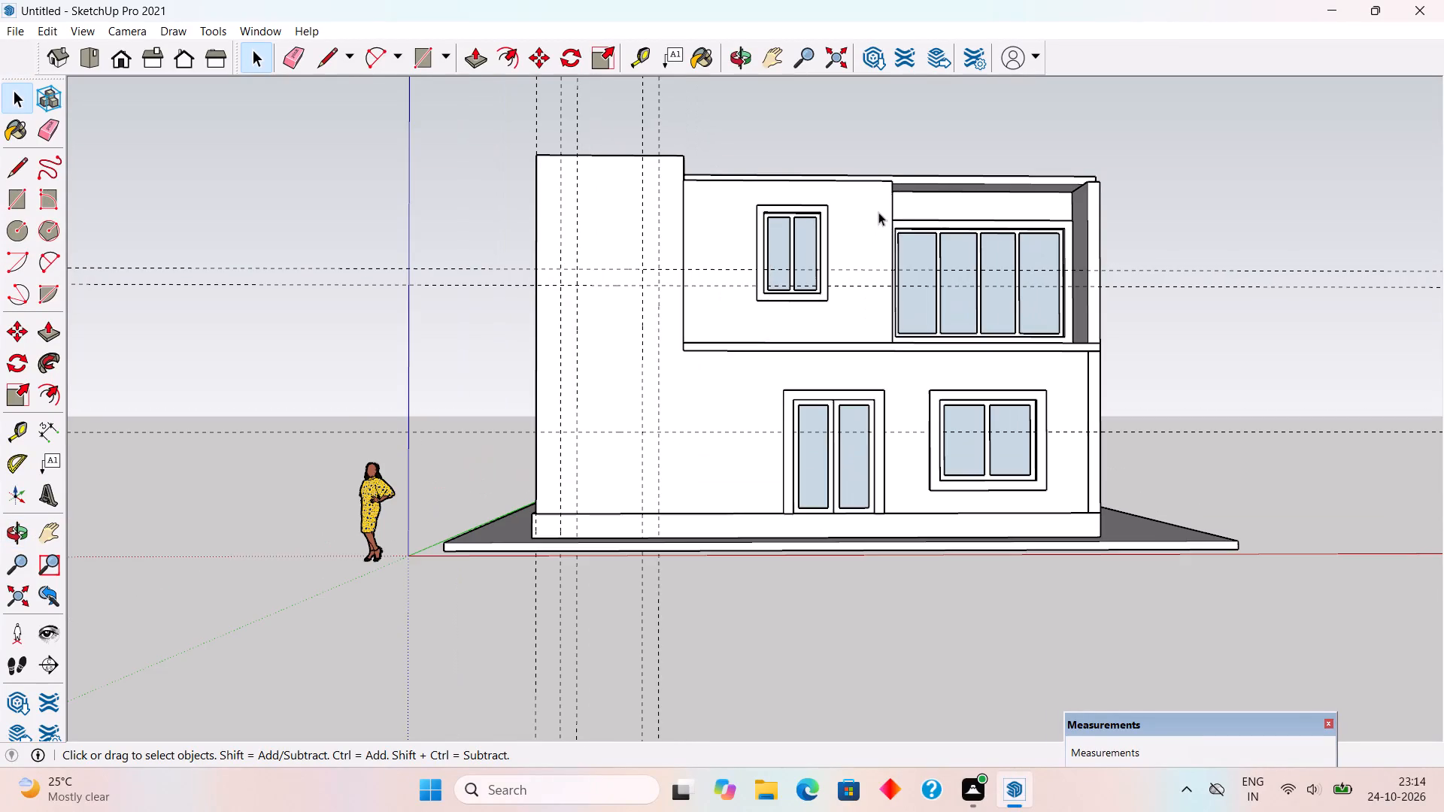
scroll(896, 264, "up", 1)
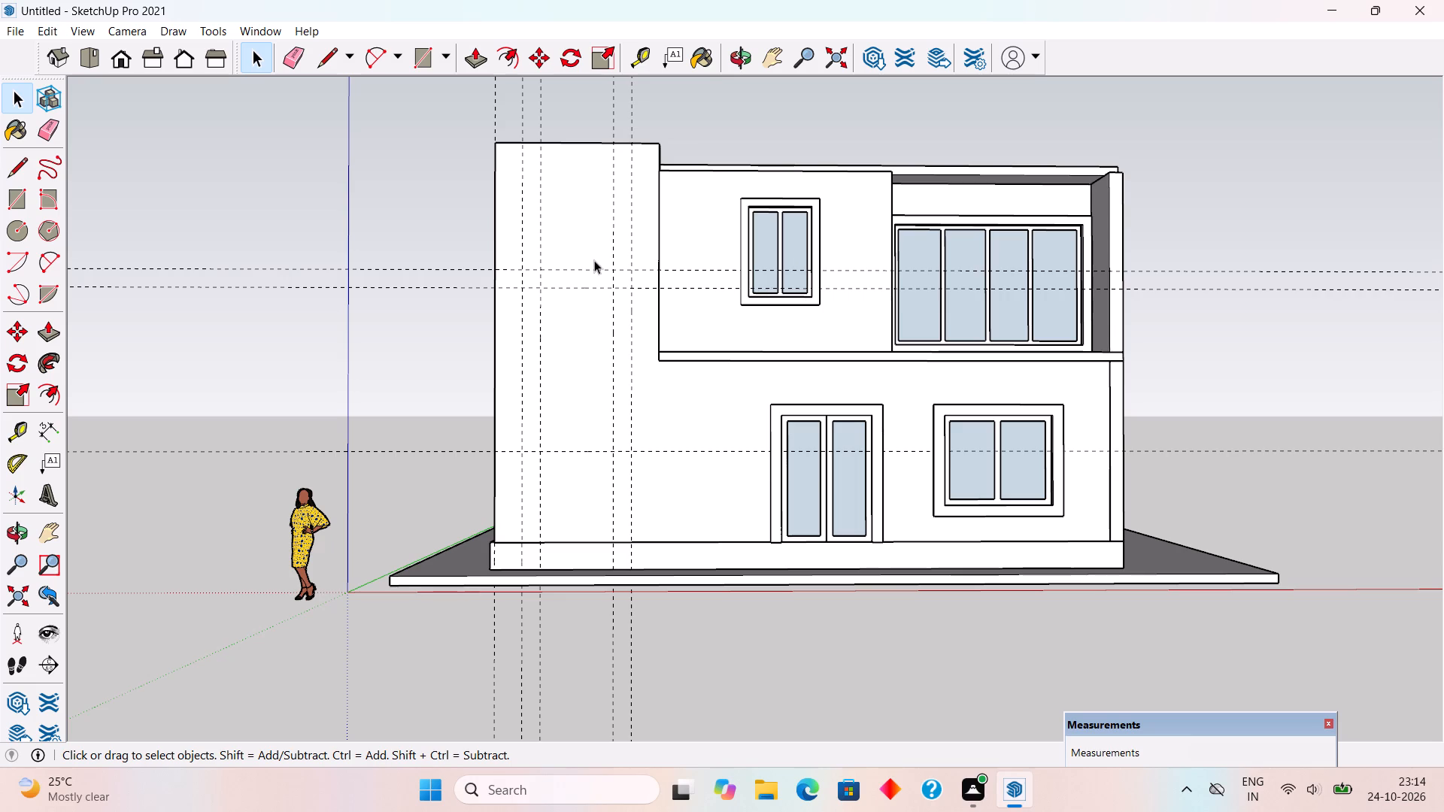
middle_click_drag(641, 347, 721, 453)
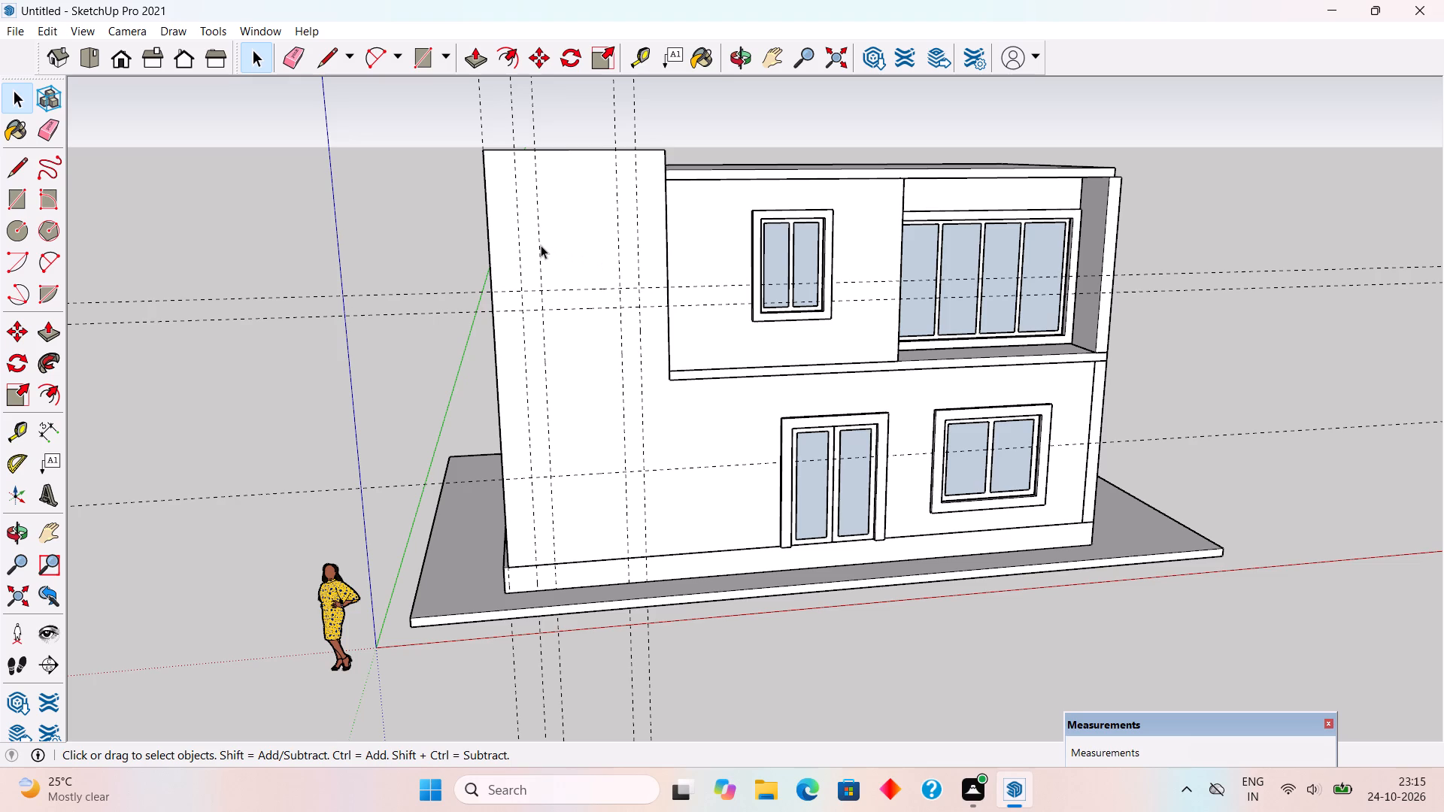
scroll(541, 245, "up", 1)
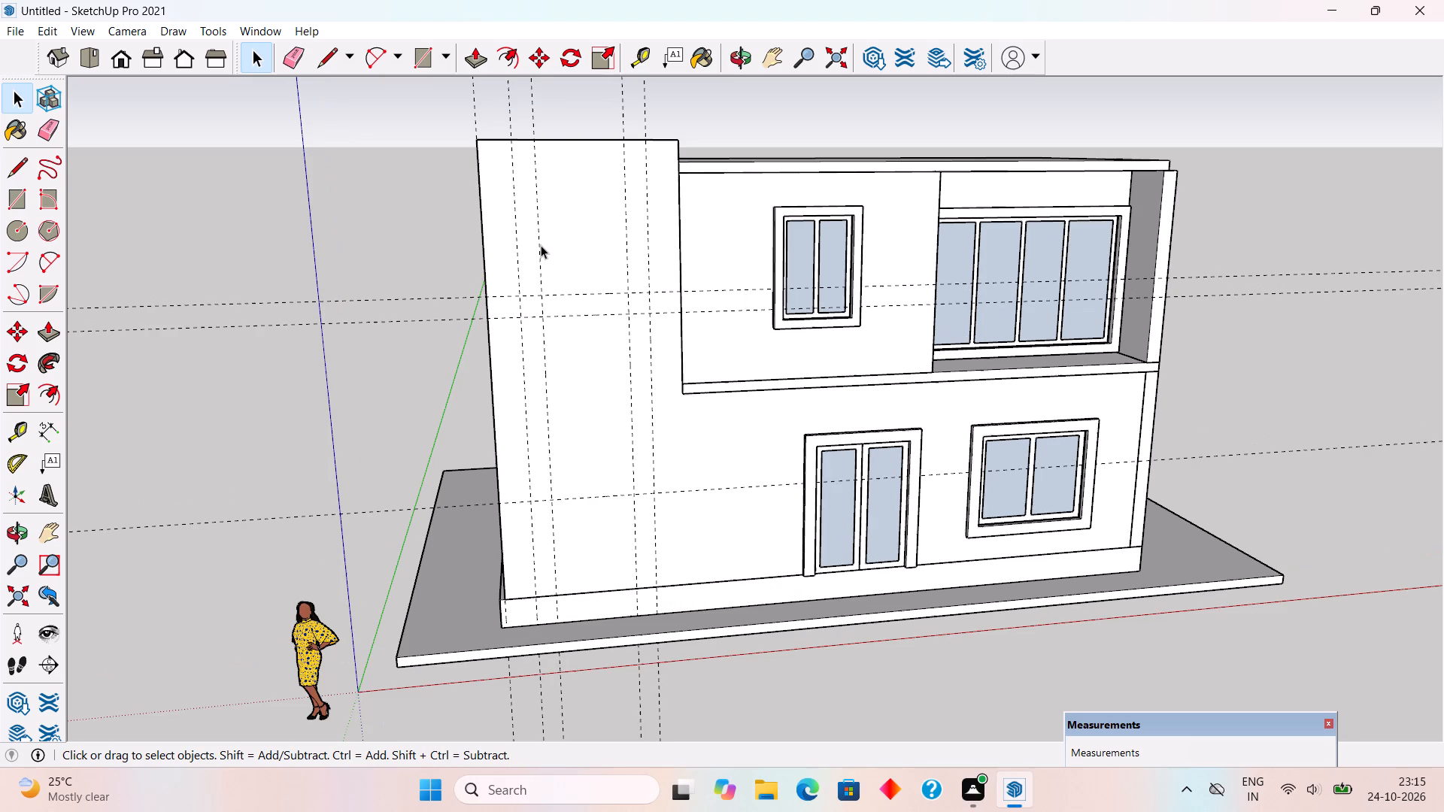
key("space")
middle_click_drag(582, 225, 666, 404)
scroll(633, 237, "up", 3)
triple_click(603, 283)
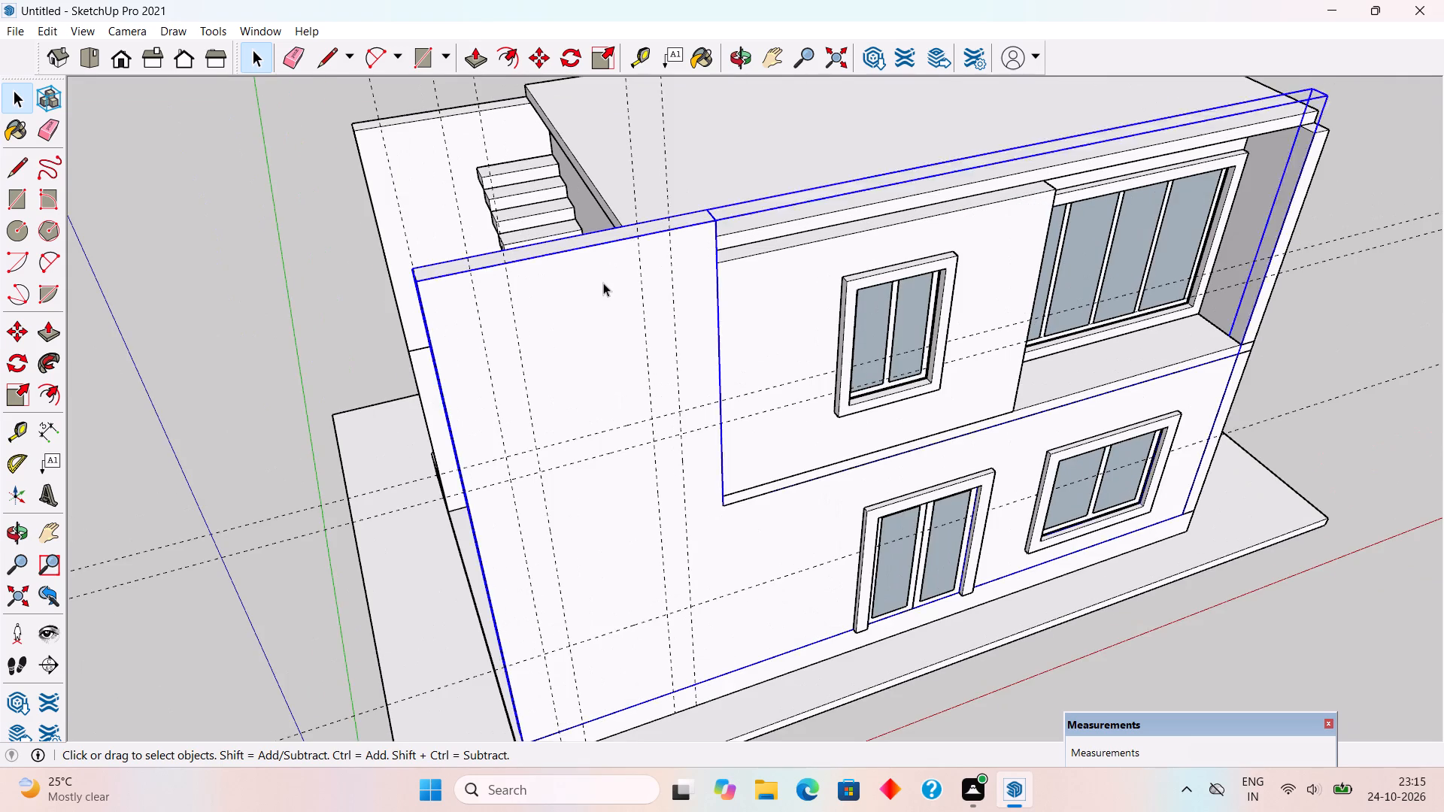
middle_click_drag(603, 274, 748, 346)
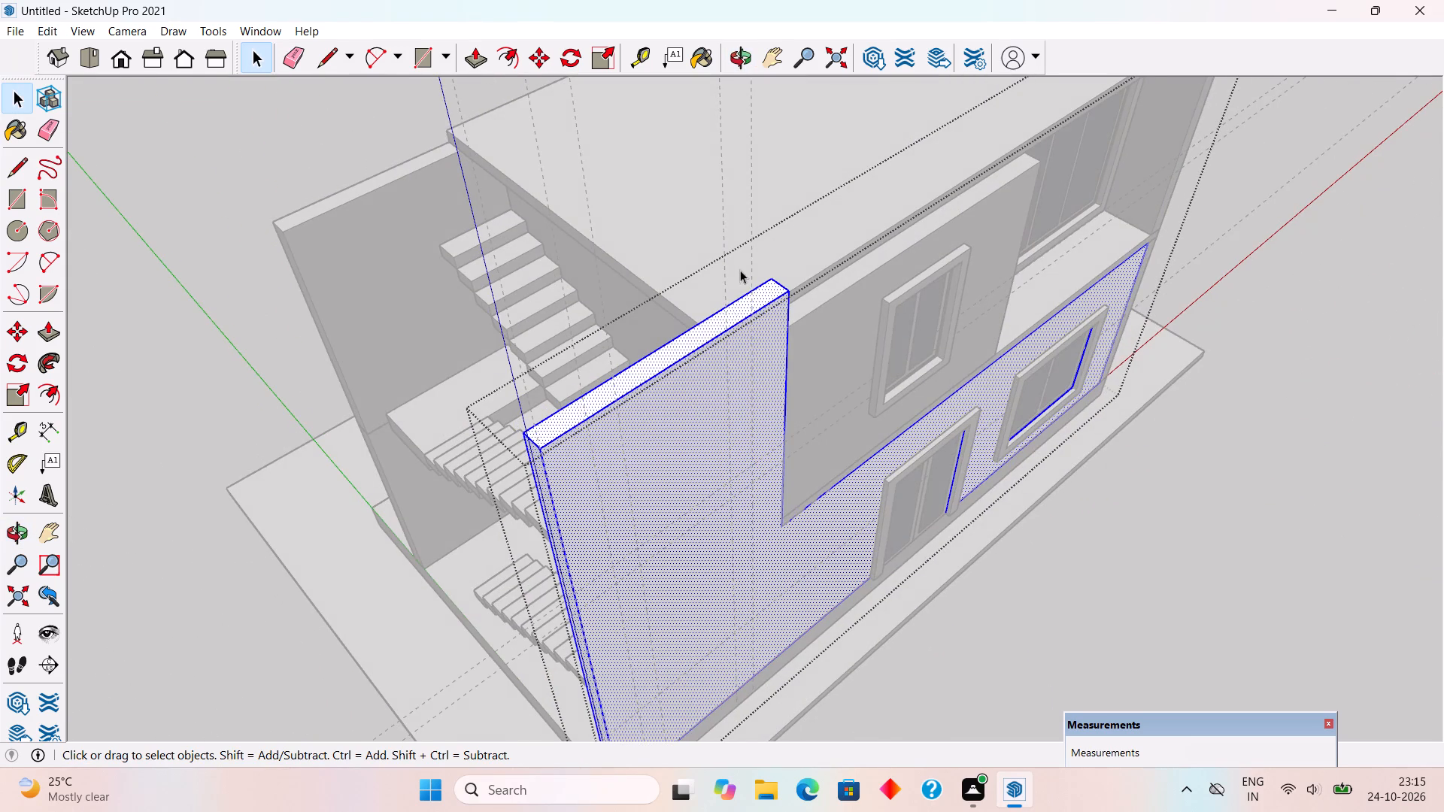
scroll(739, 270, "up", 1)
key("p")
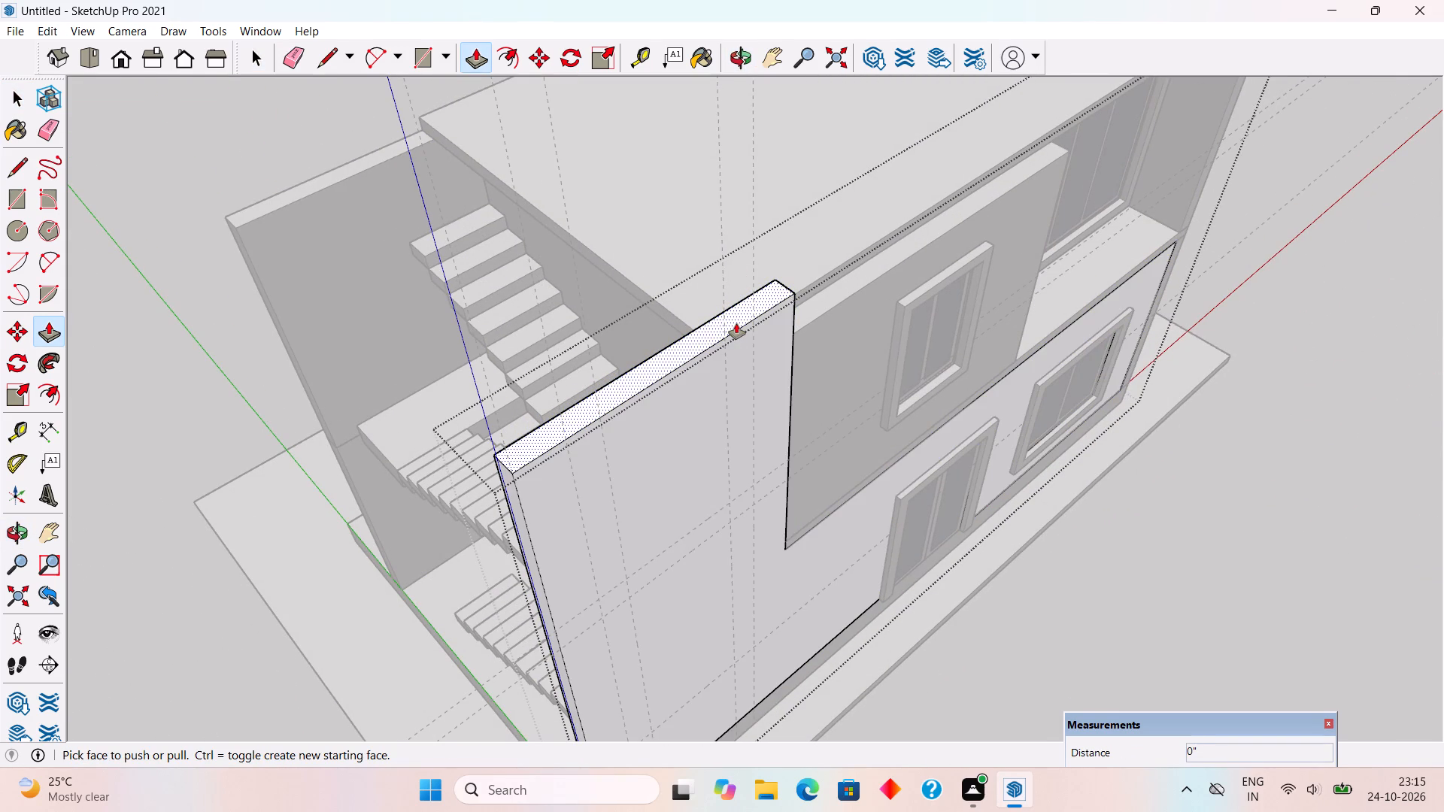
left_click(736, 323)
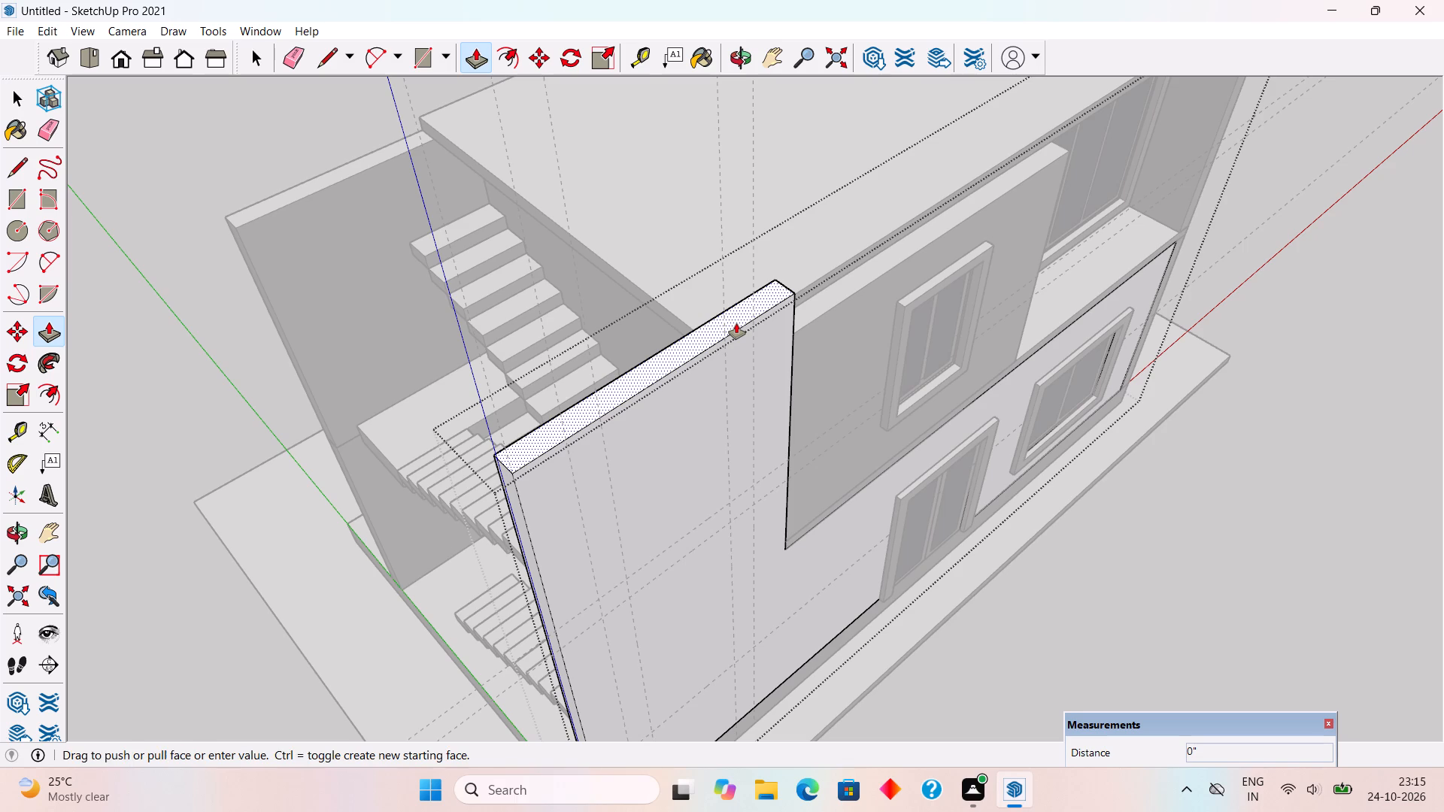
key("1")
type("0'")
key("Return")
scroll(703, 204, "down", 4)
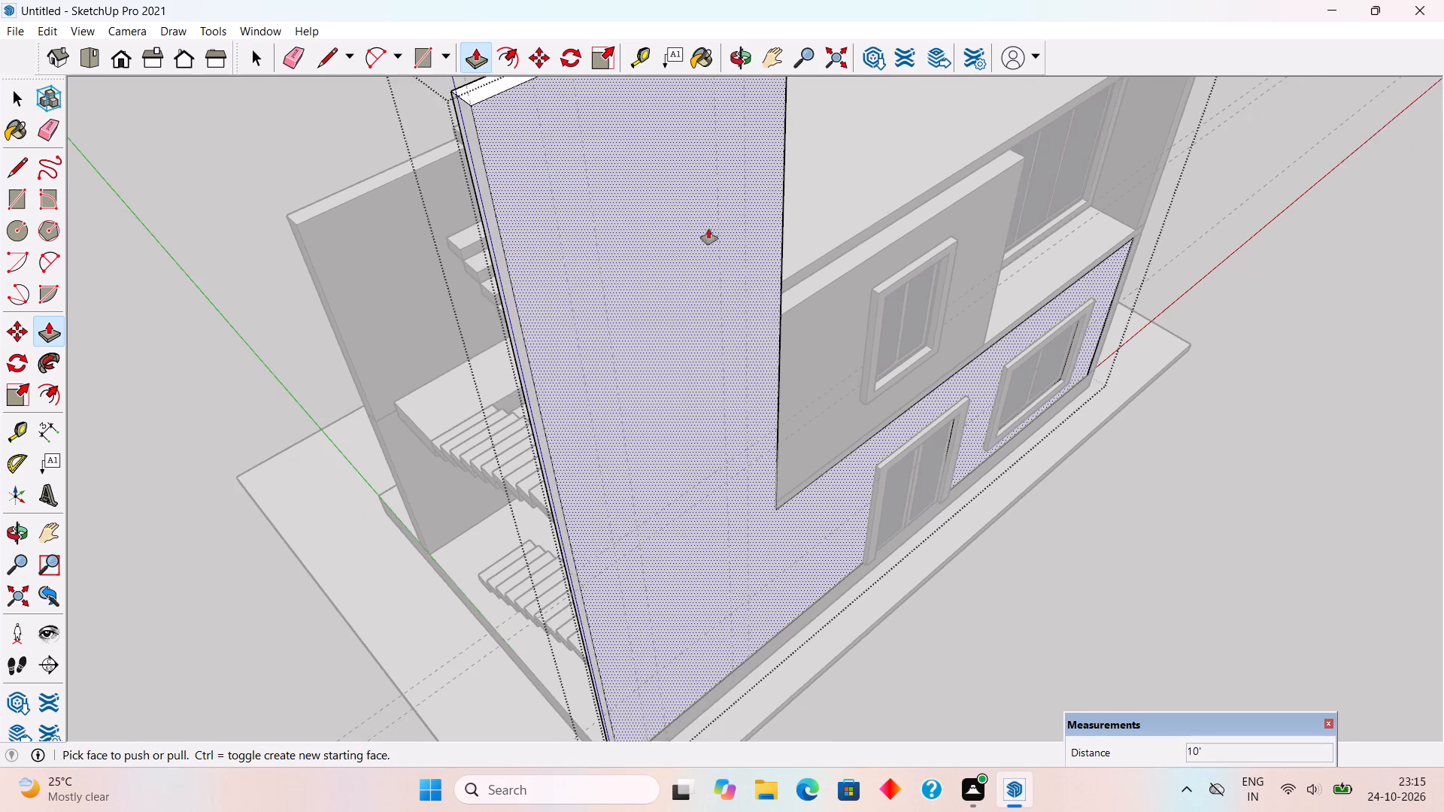
key("space")
middle_click_drag(717, 404, 516, 338)
scroll(512, 335, "down", 5)
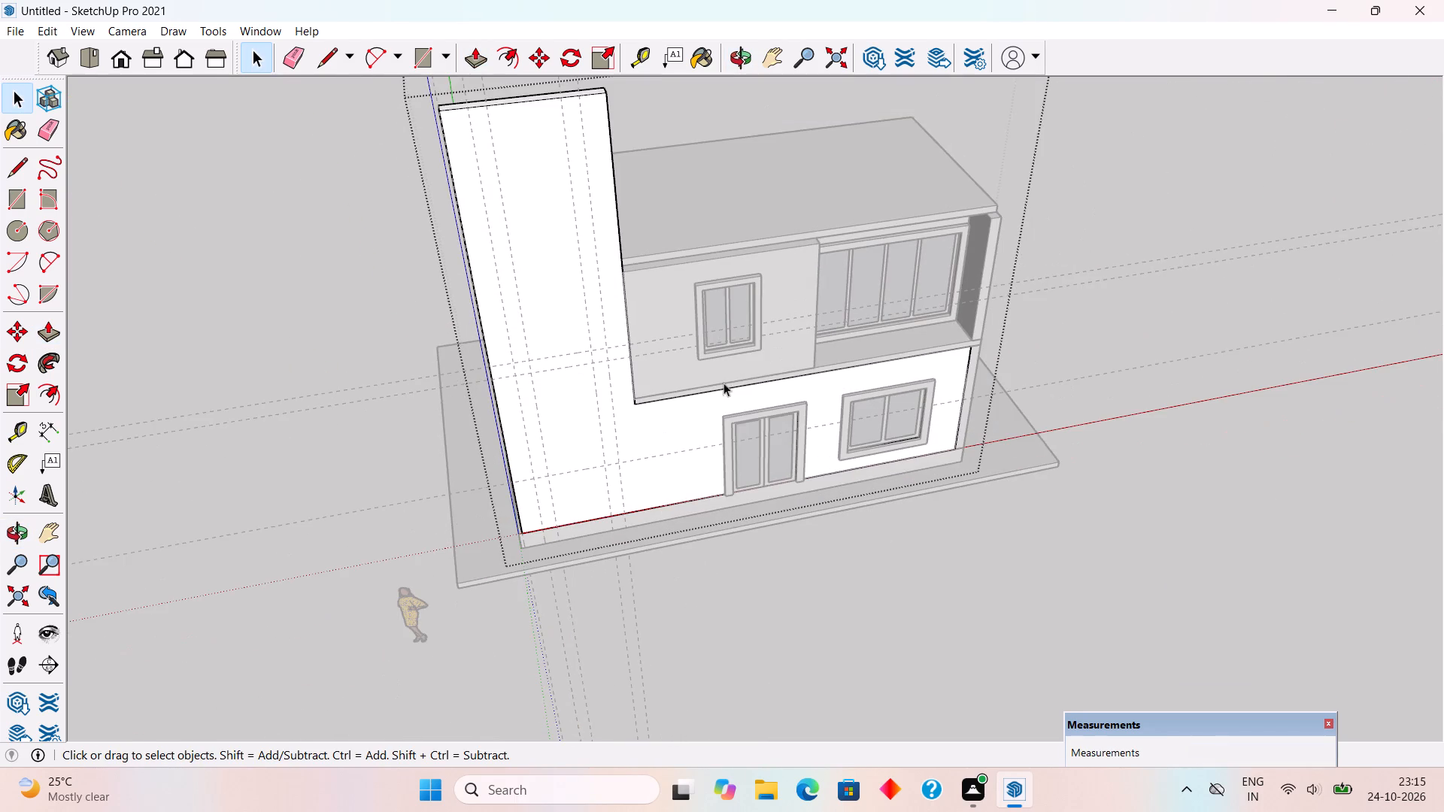
middle_click_drag(720, 372, 661, 187)
scroll(648, 192, "down", 2)
left_click(442, 166)
Lower the top face of the tall front wall by 1'.
scroll(924, 523, "down", 1)
middle_click_drag(934, 559, 890, 552)
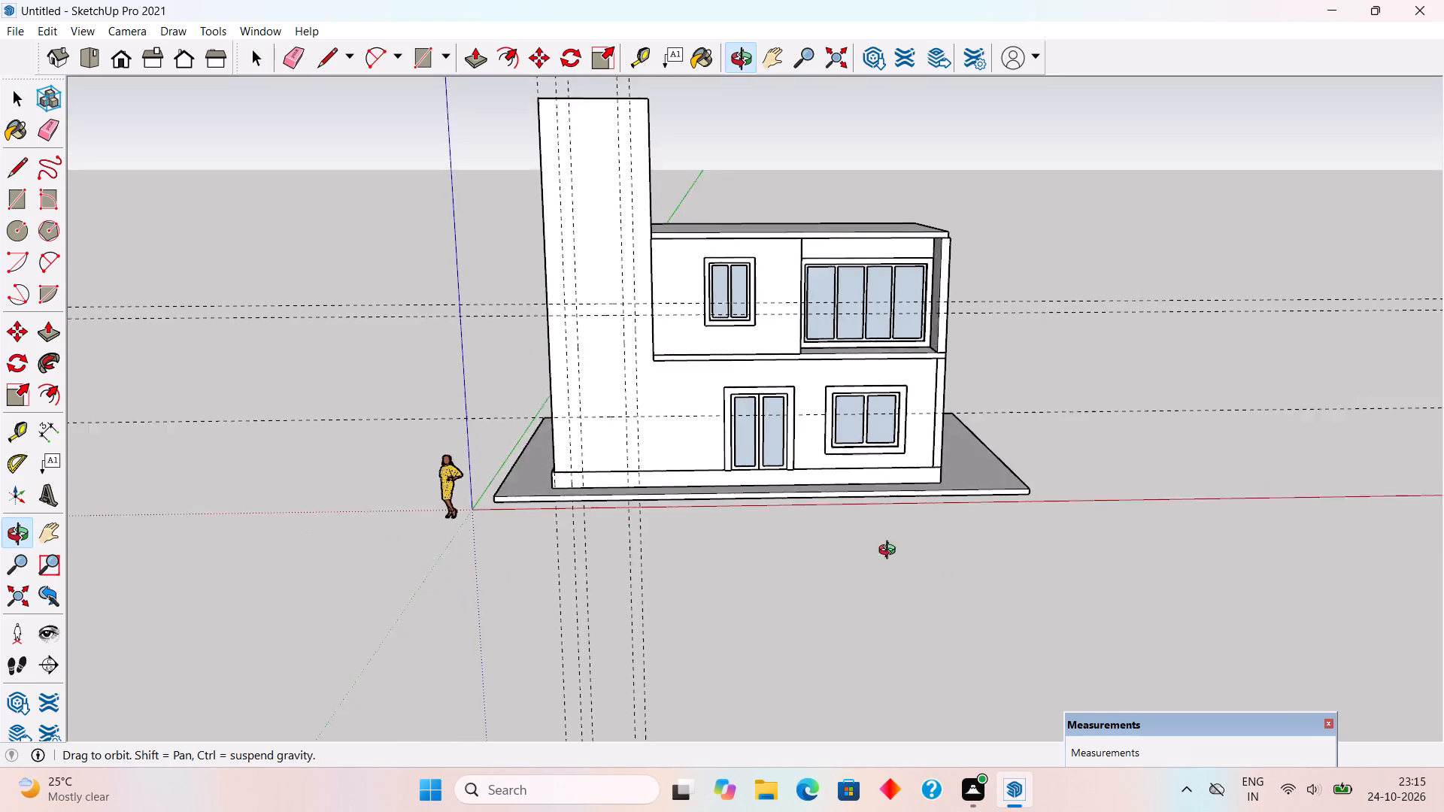
middle_click_drag(890, 552, 750, 490)
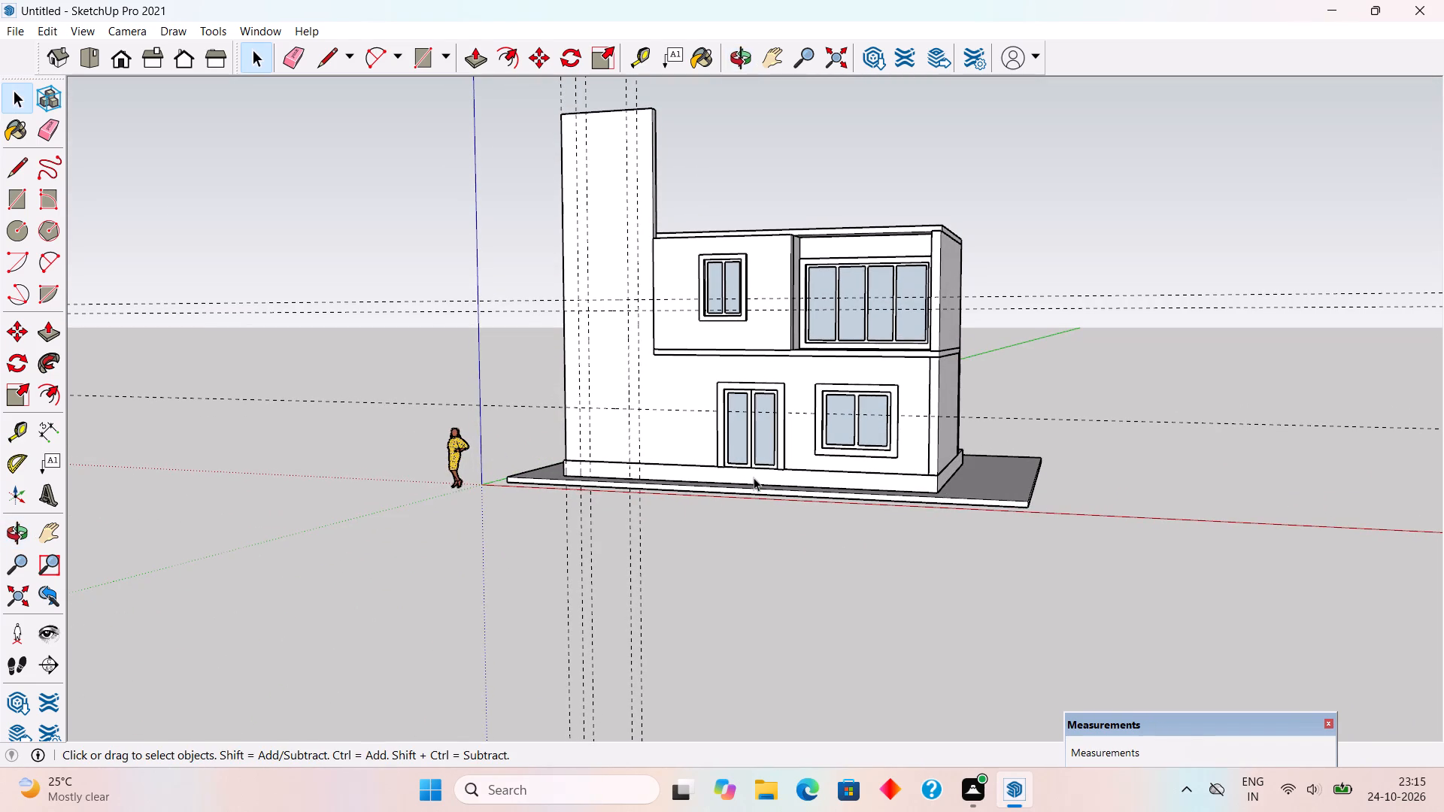
scroll(757, 471, "down", 1)
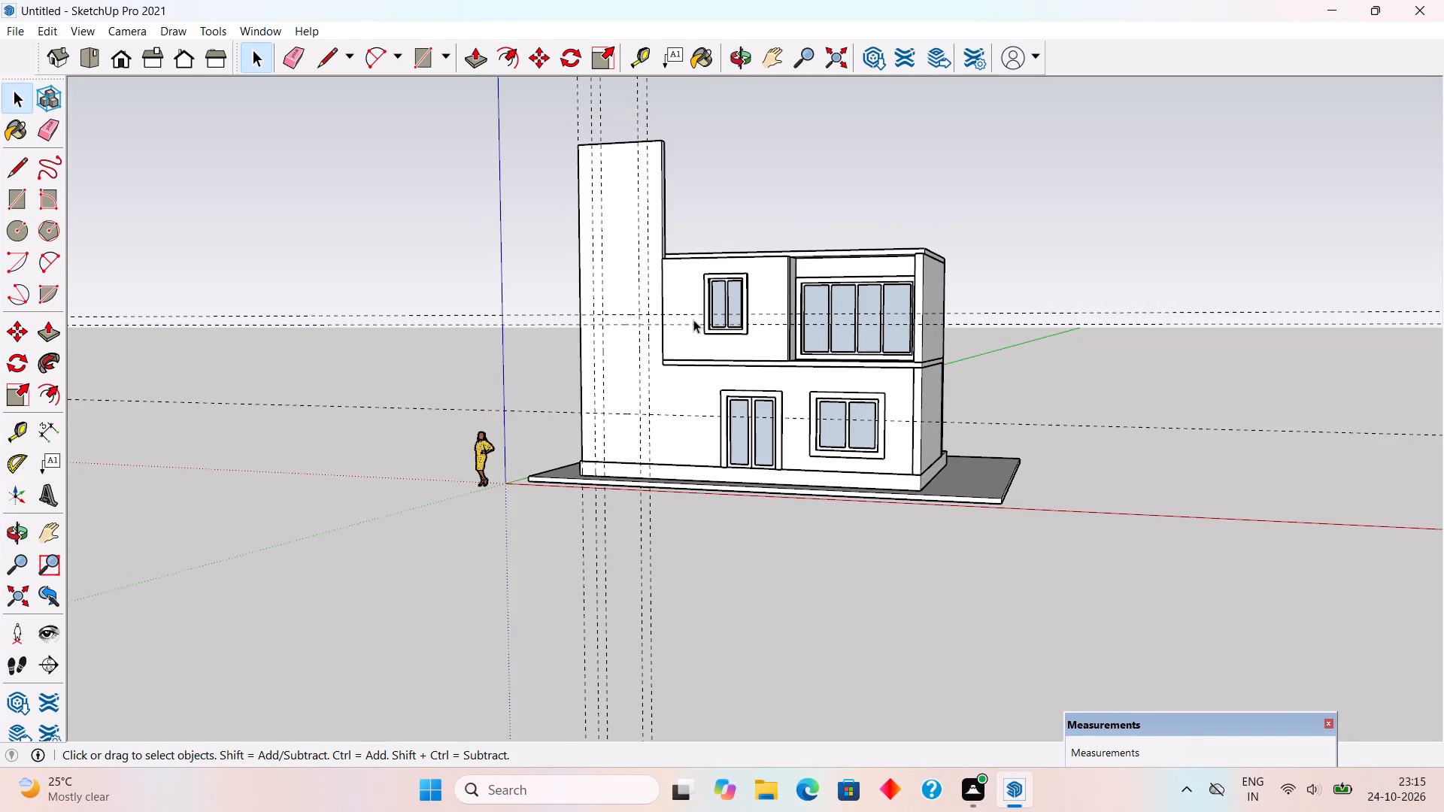
middle_click_drag(695, 321, 1242, 683)
scroll(675, 365, "up", 2)
triple_click(672, 363)
middle_click_drag(730, 409, 816, 472)
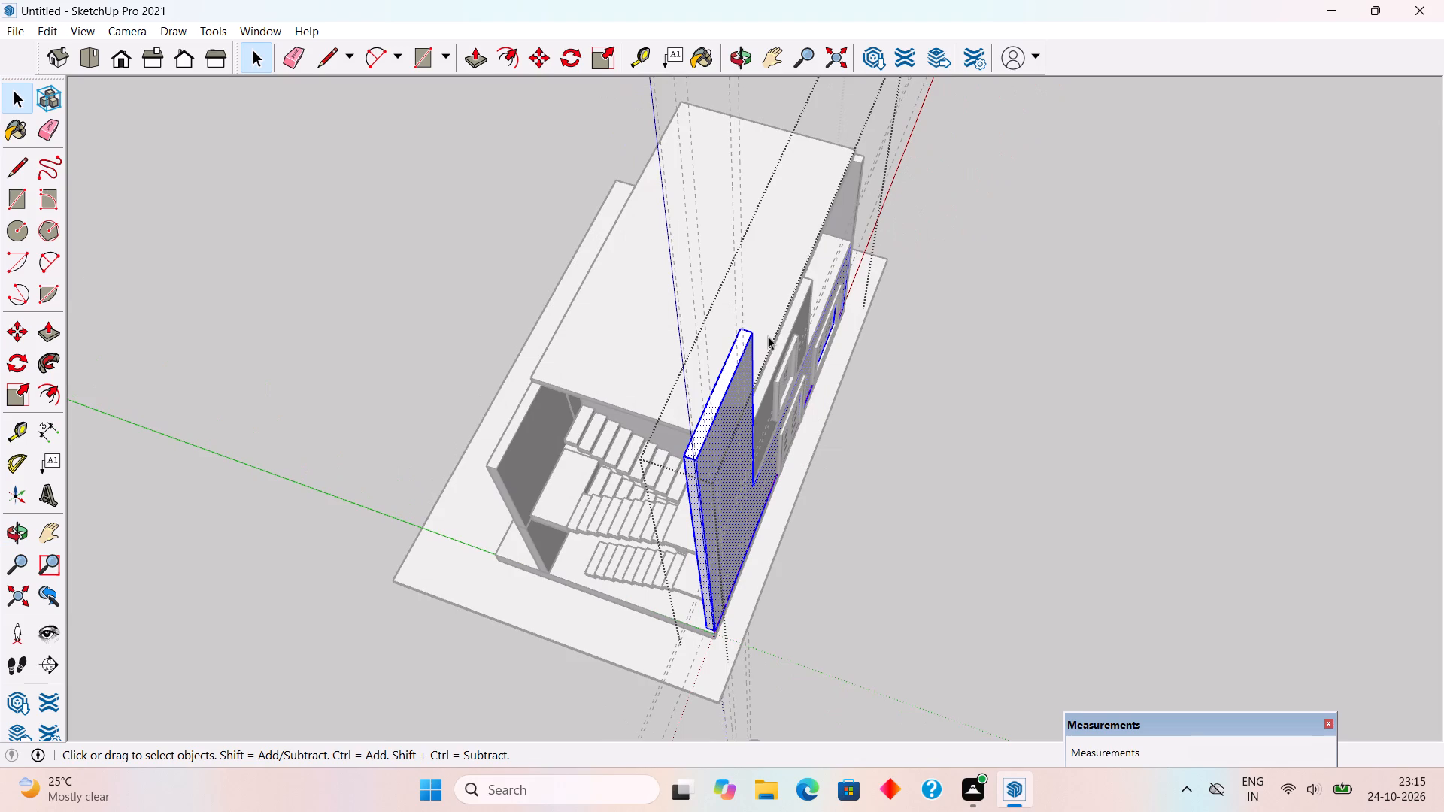
scroll(766, 336, "up", 6)
key("p")
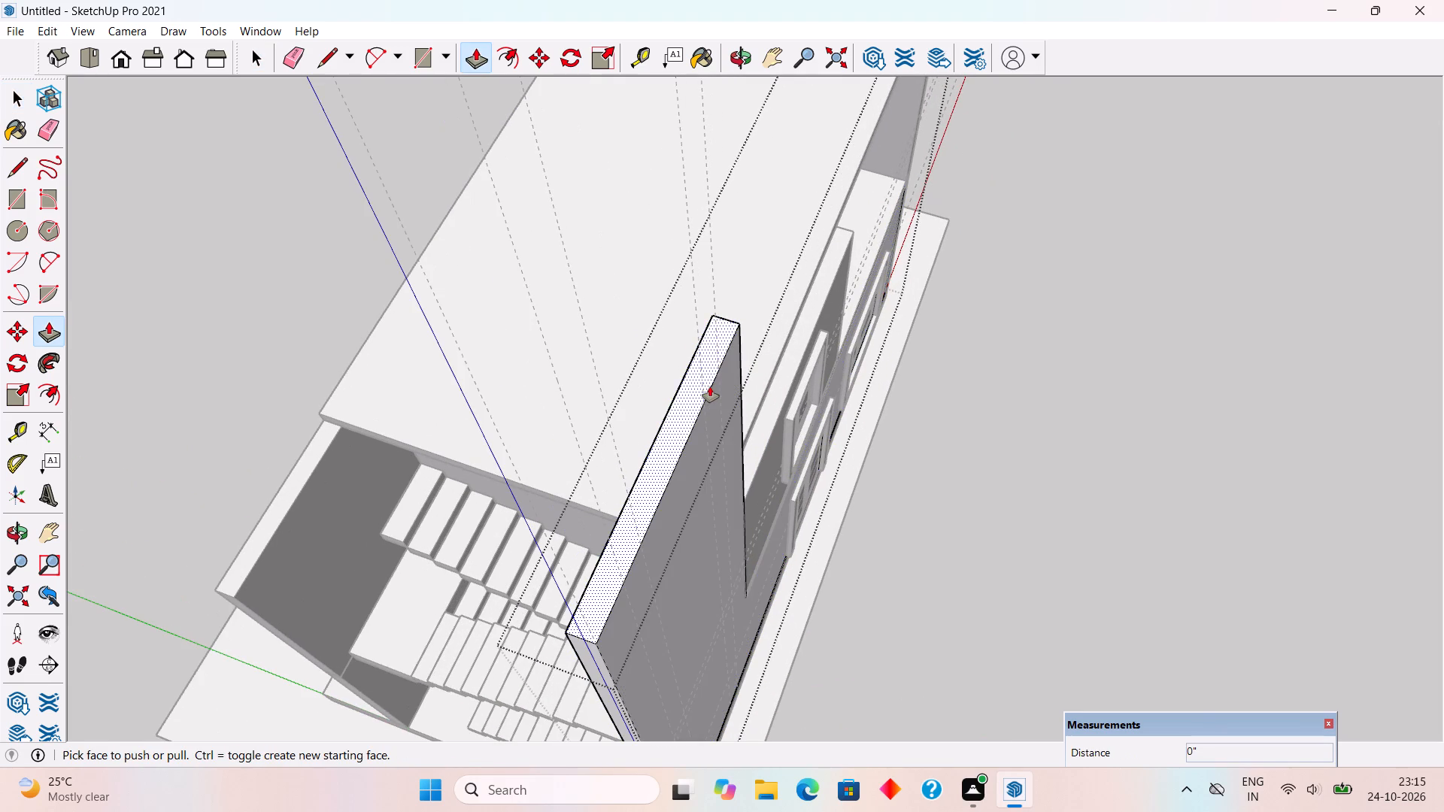
left_click(710, 386)
type("1'")
key("Return")
key("space")
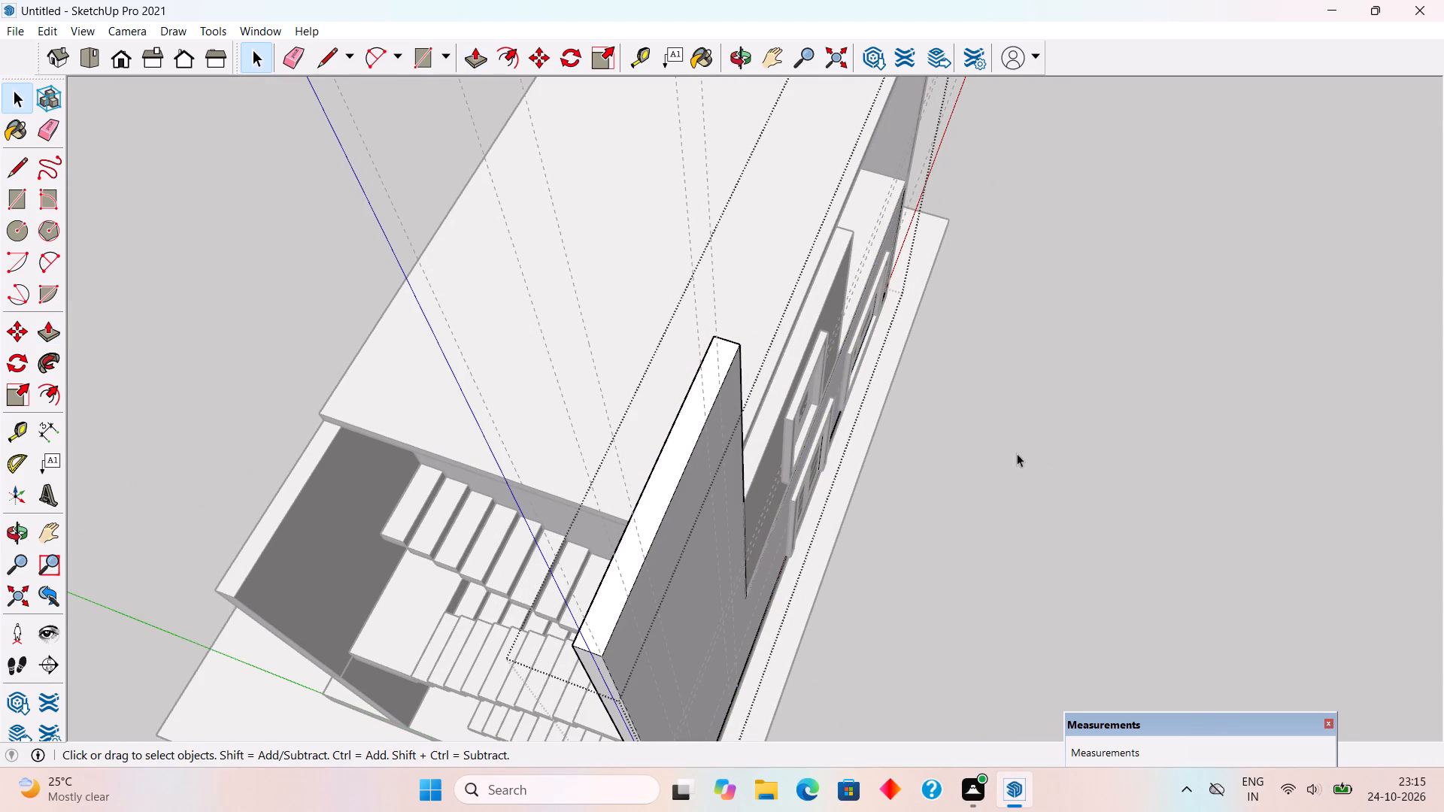
Lower the tall front wall's top face by another 1'.
key("p")
left_click(681, 471)
key("1")
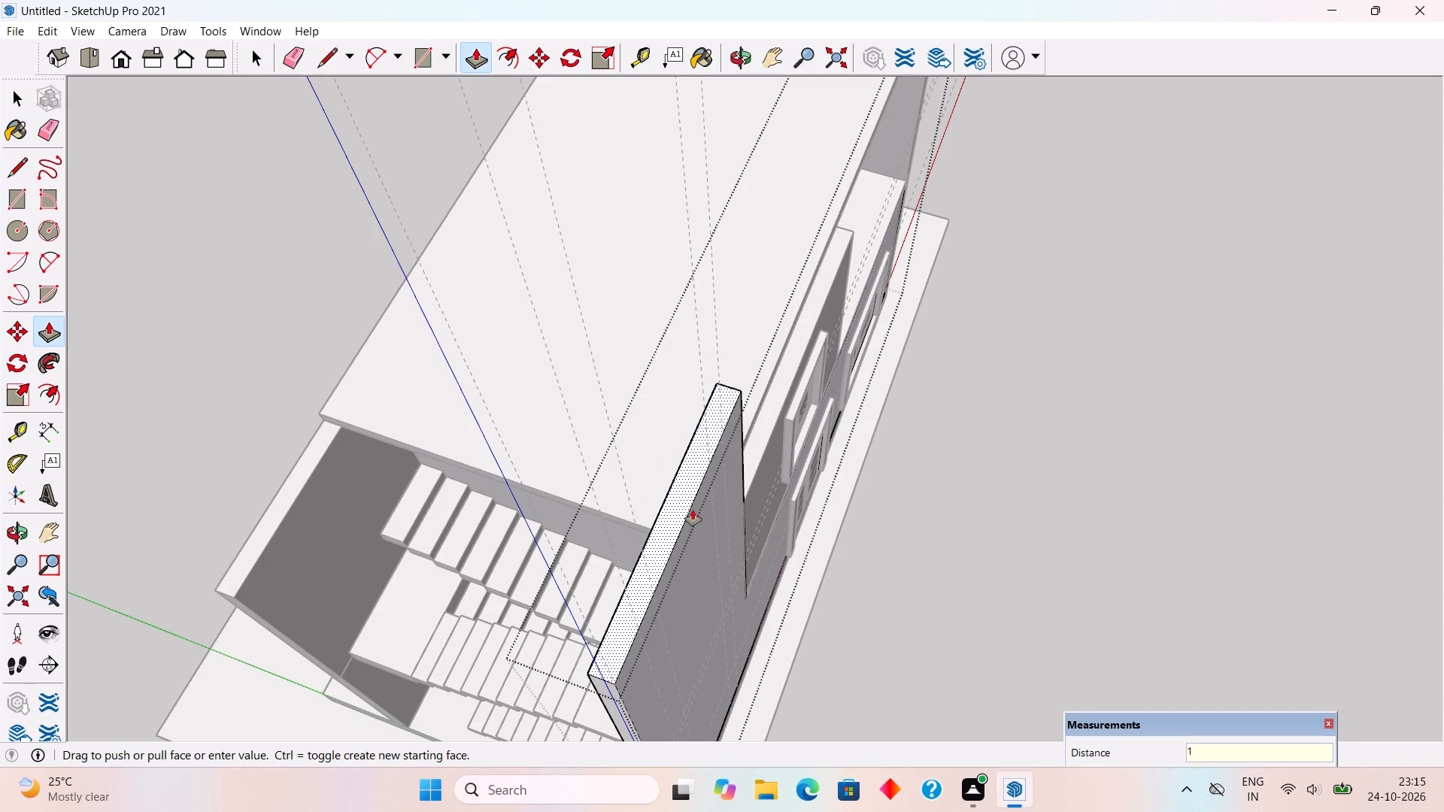
key("apostrophe")
key("Return")
key("space")
left_click(1034, 529)
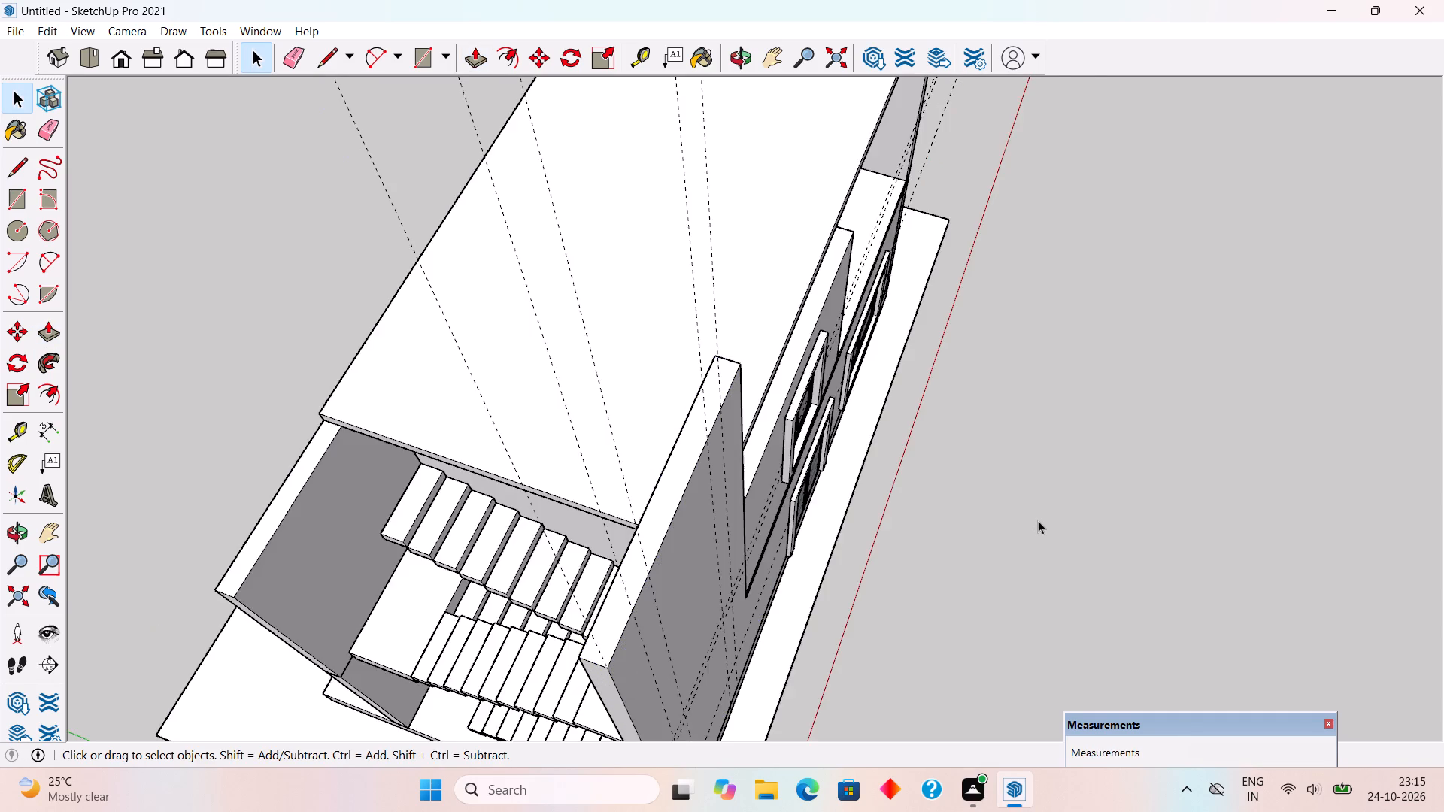
Place a vertical guide along the upper-storey front wall's edge where it meets the tall wall.
scroll(1038, 513, "down", 4)
middle_click_drag(991, 491, 649, 264)
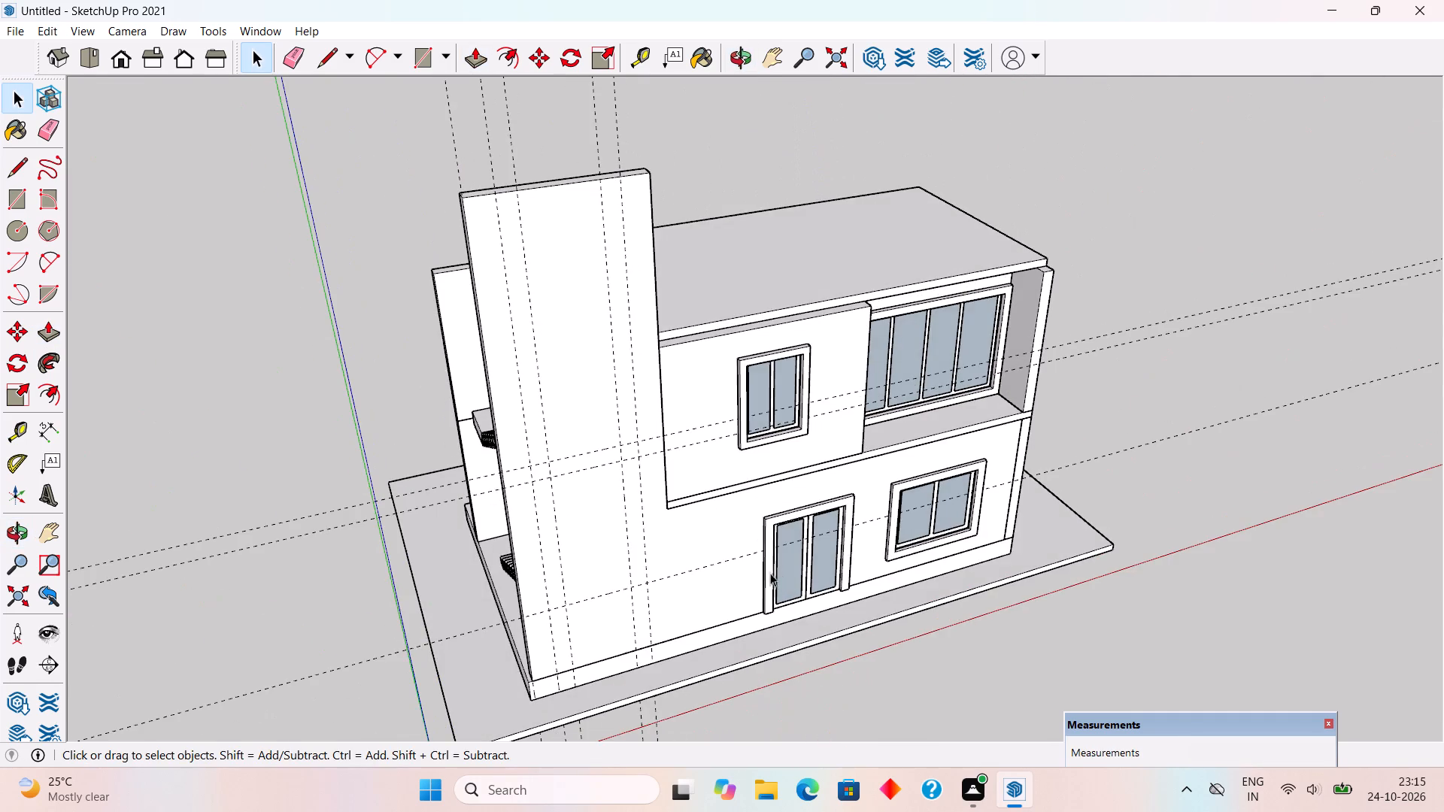
middle_click_drag(759, 562, 657, 403)
middle_click_drag(769, 538, 745, 513)
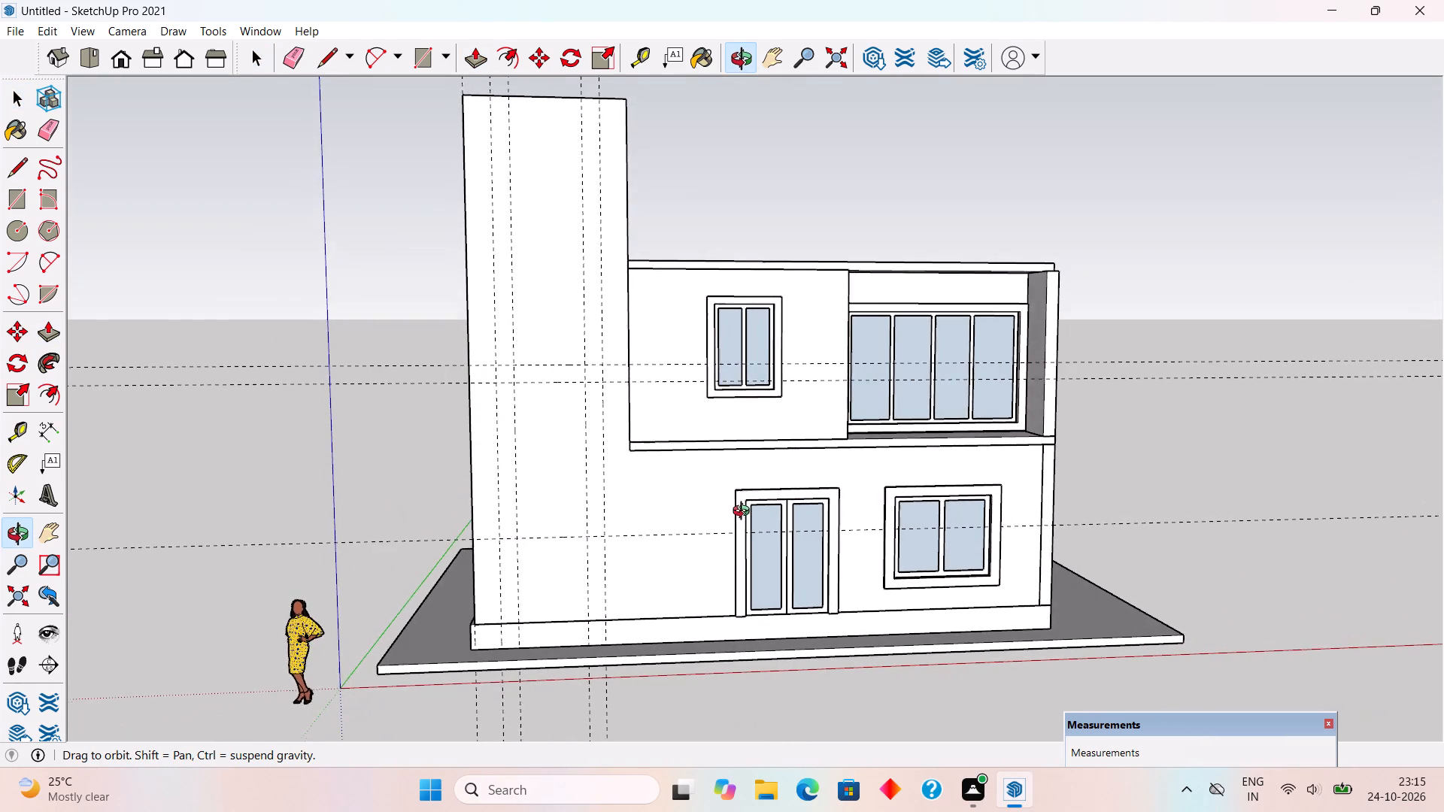
middle_click_drag(745, 513, 760, 542)
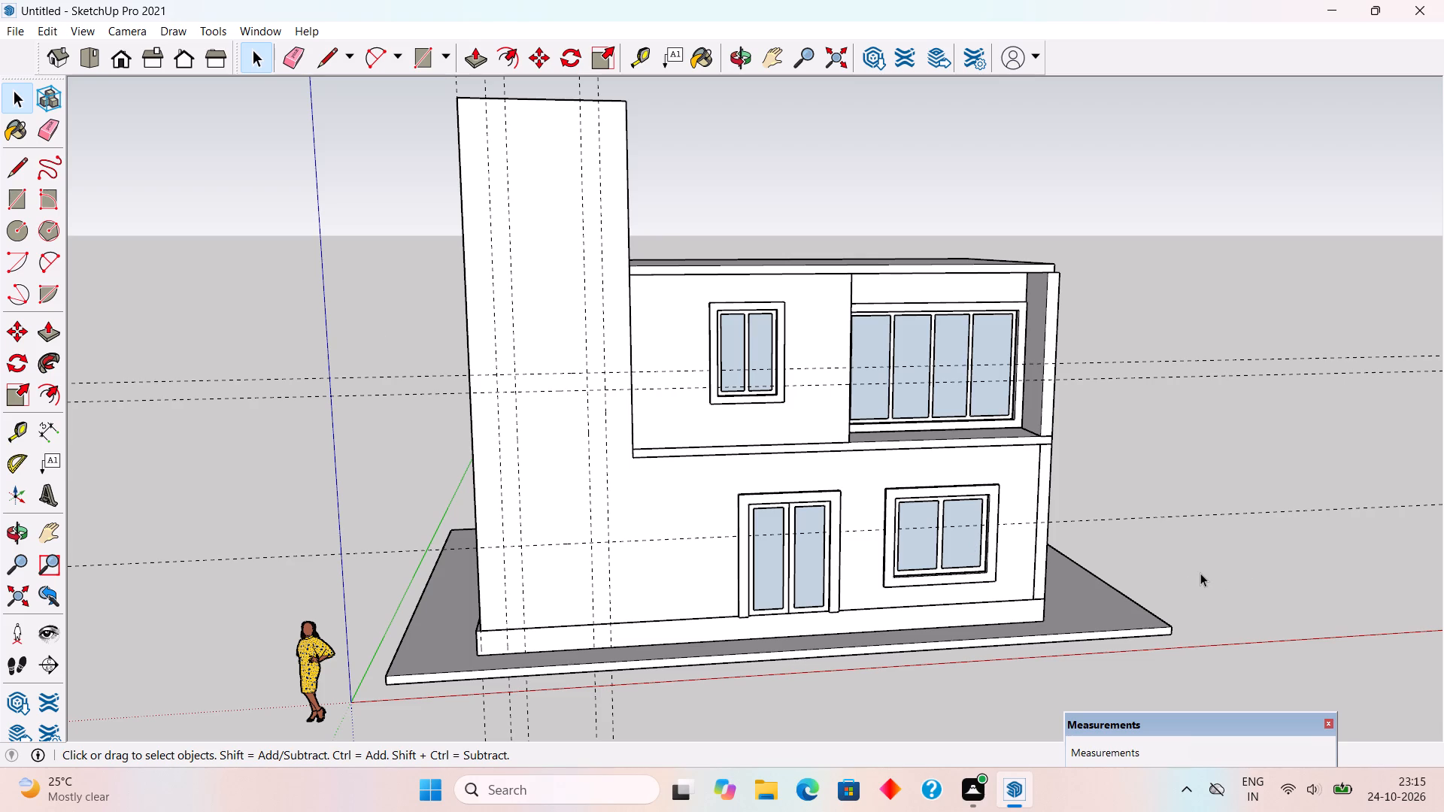
scroll(998, 483, "up", 5)
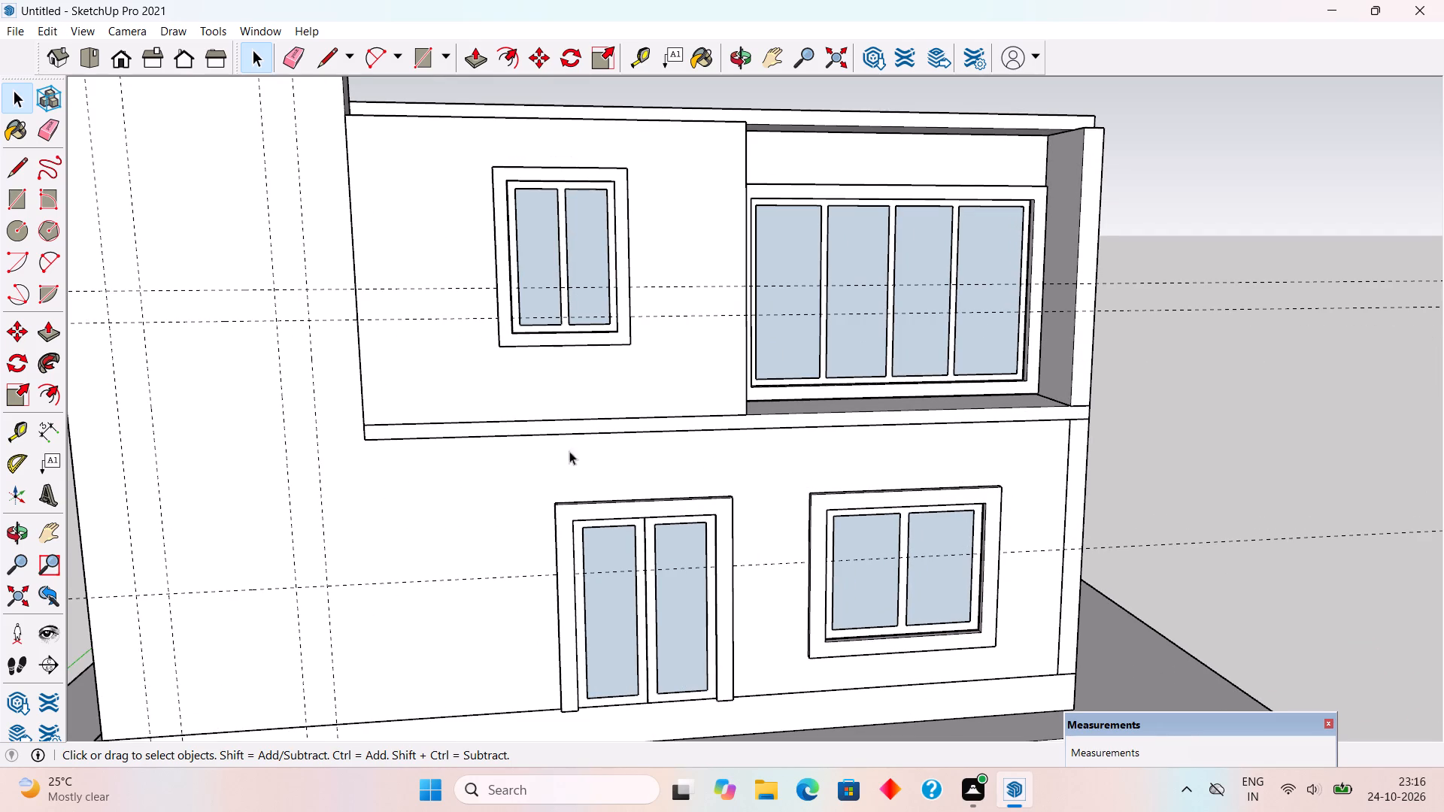
scroll(335, 450, "up", 1)
key("t")
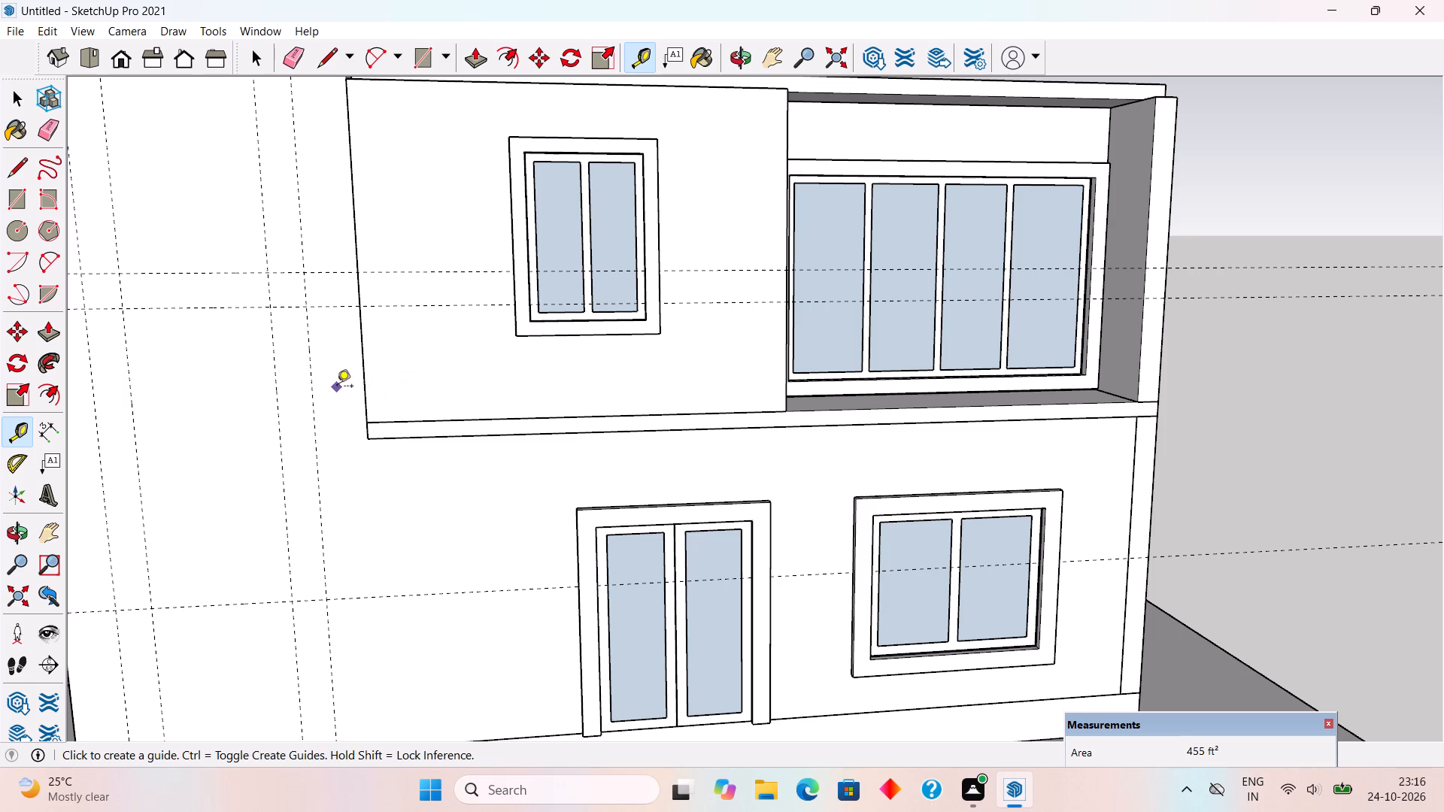
double_click(359, 386)
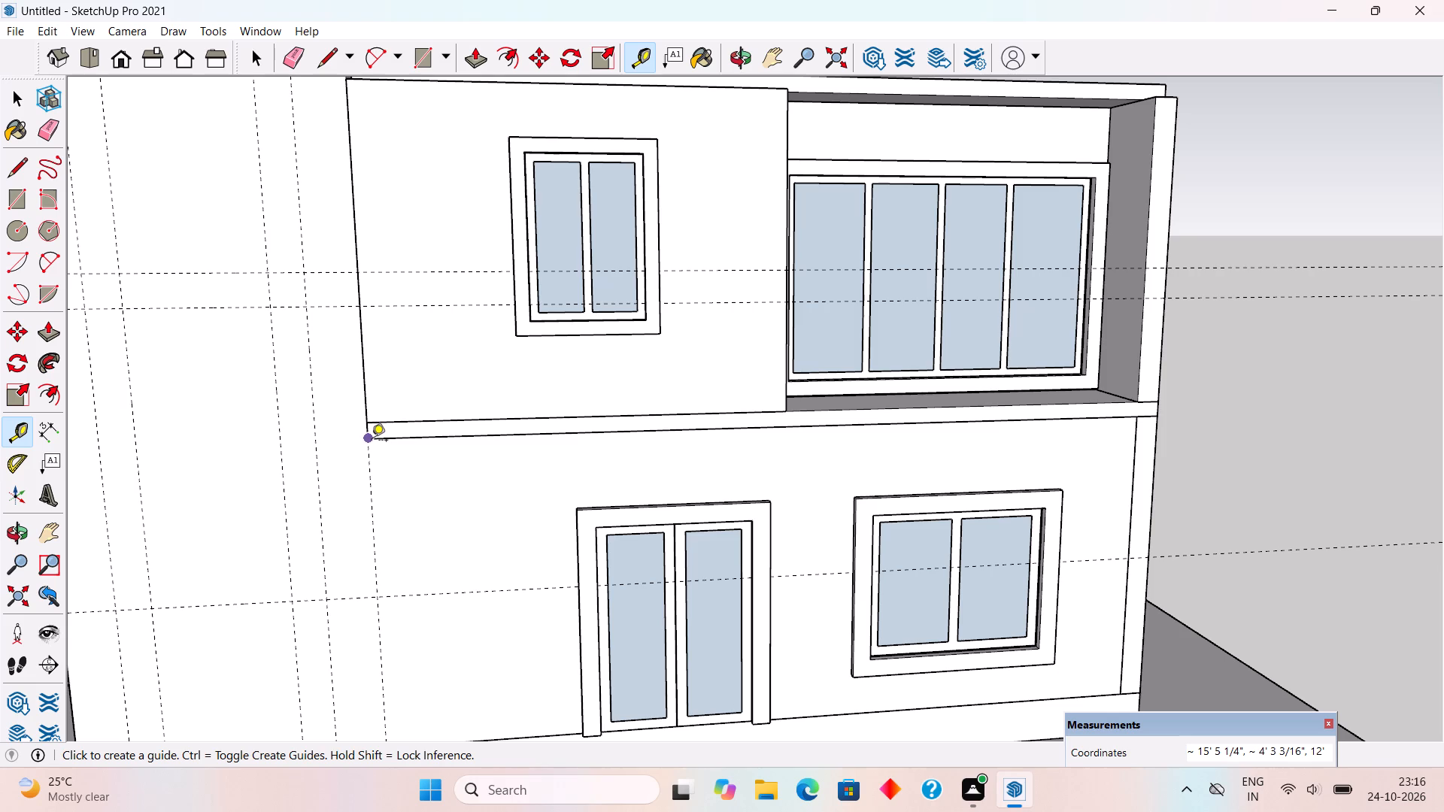
Place a horizontal guide on the front elevation 1' below the bottom edge of the first-floor slab.
left_click(444, 438)
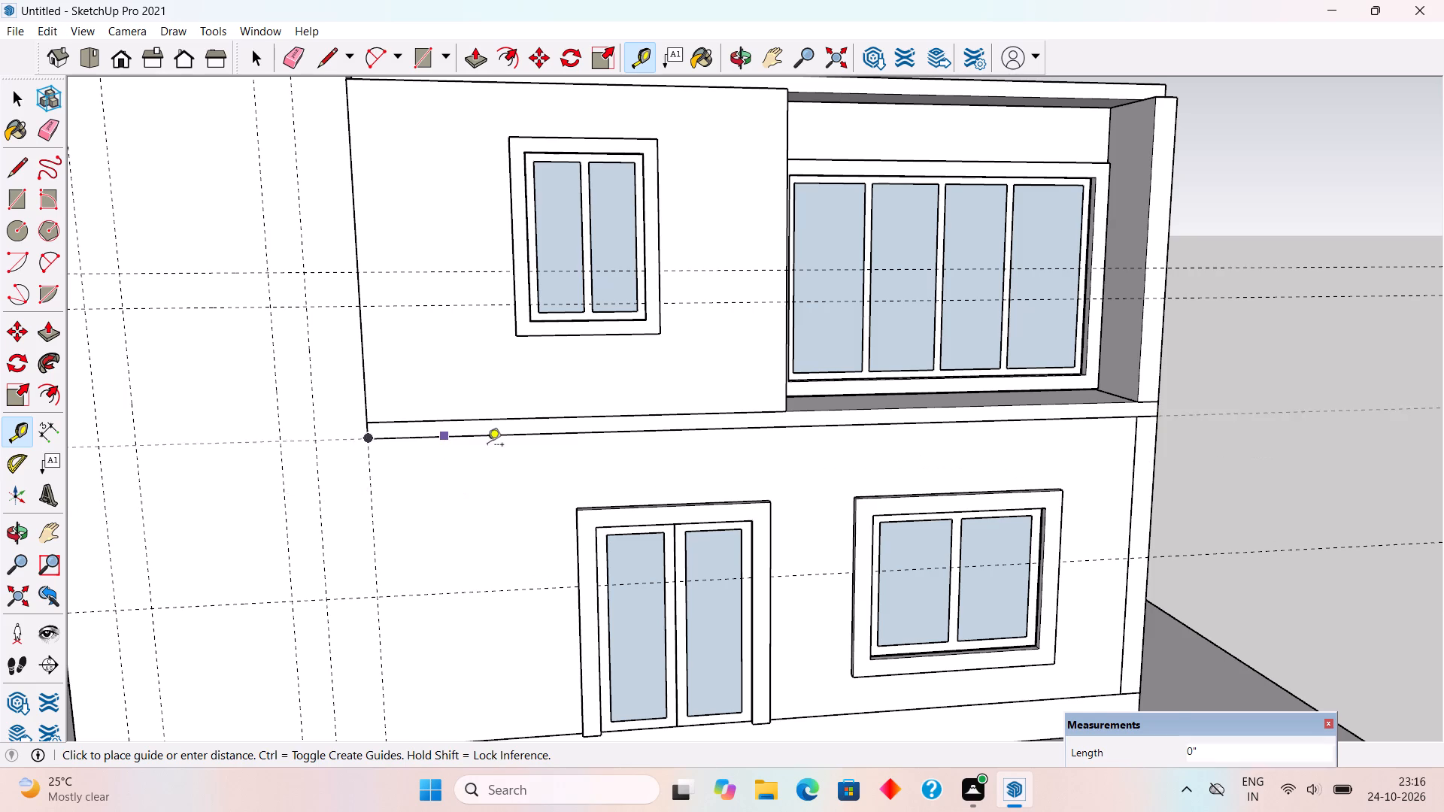
scroll(488, 445, "down", 3)
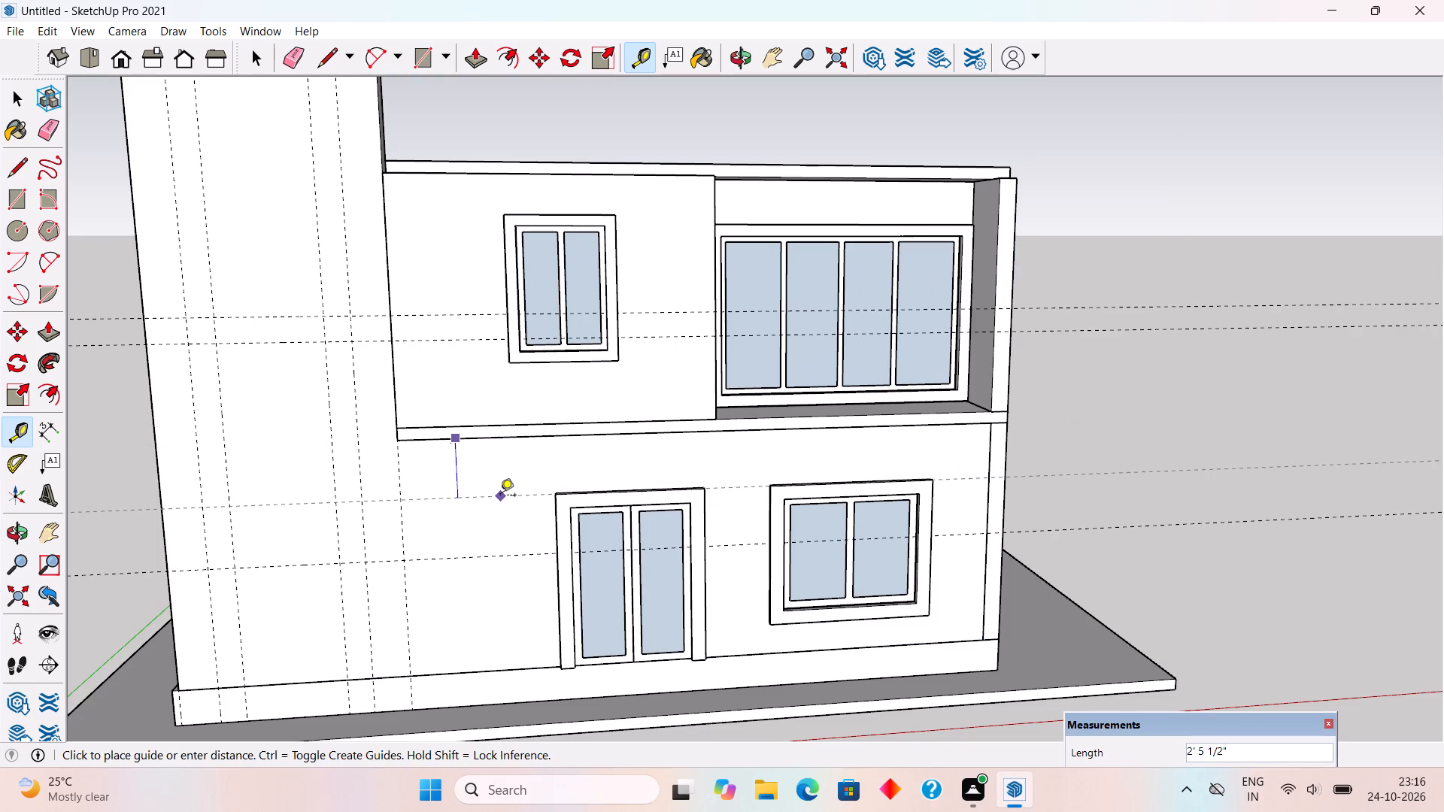
scroll(481, 460, "up", 4)
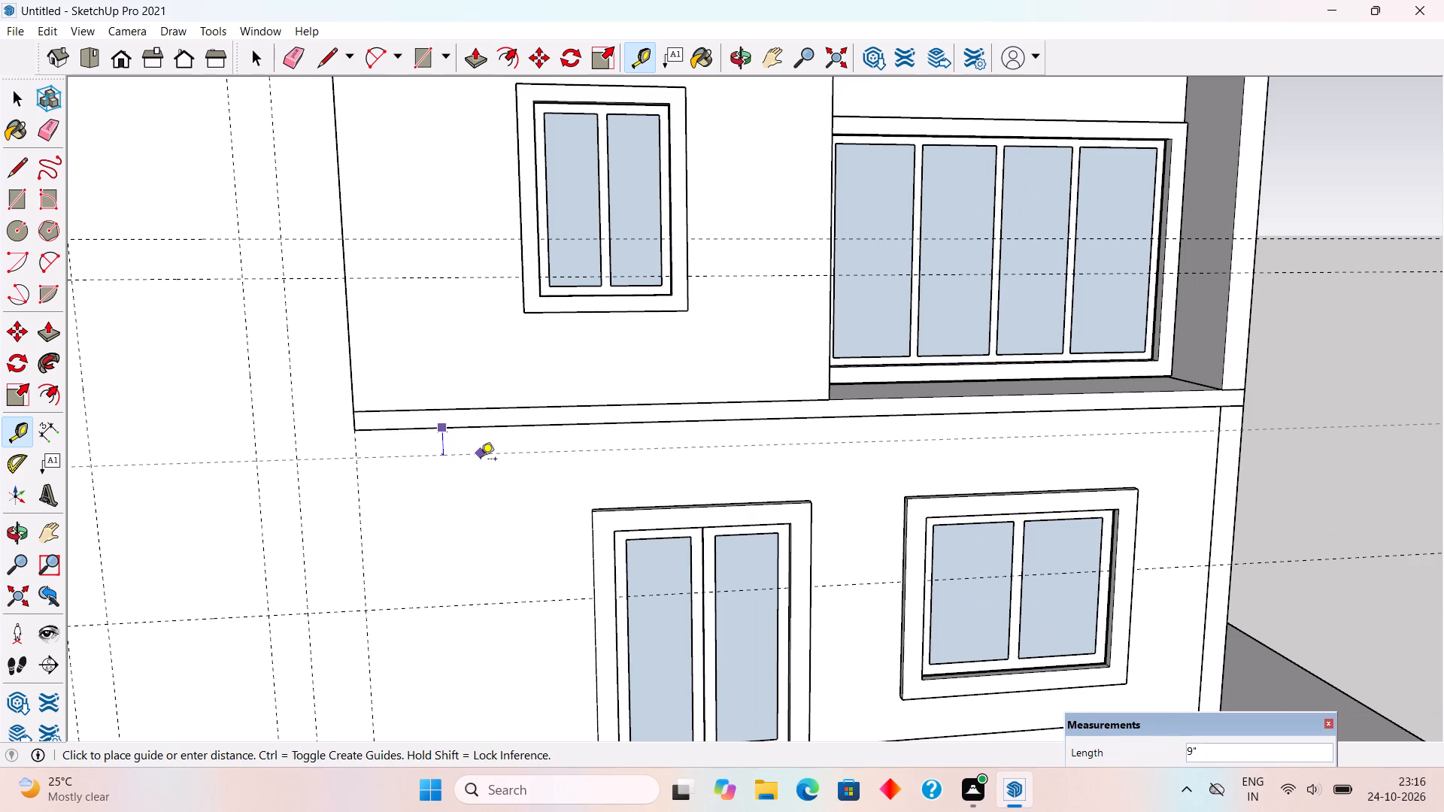
scroll(481, 460, "up", 1)
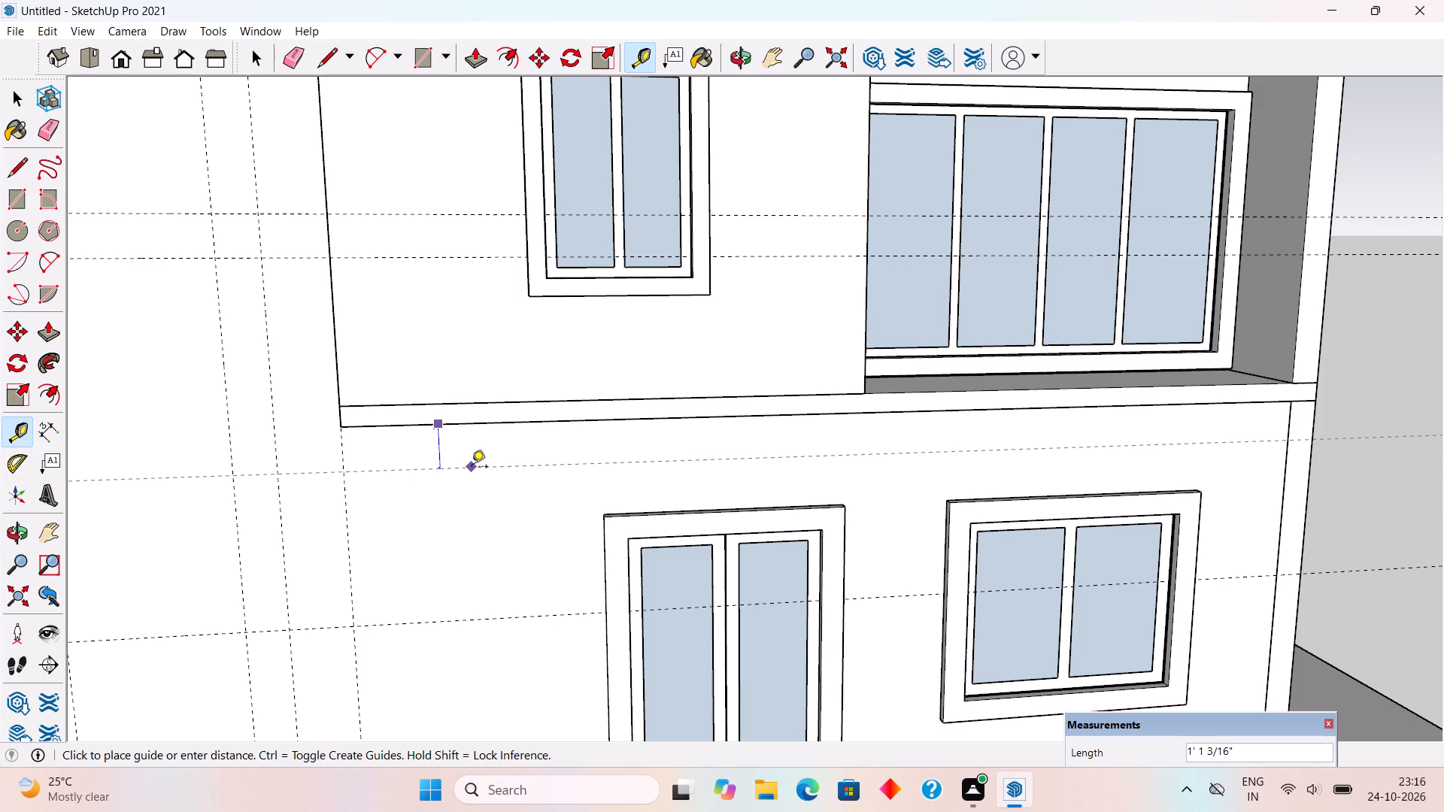
type("1'")
key("Return")
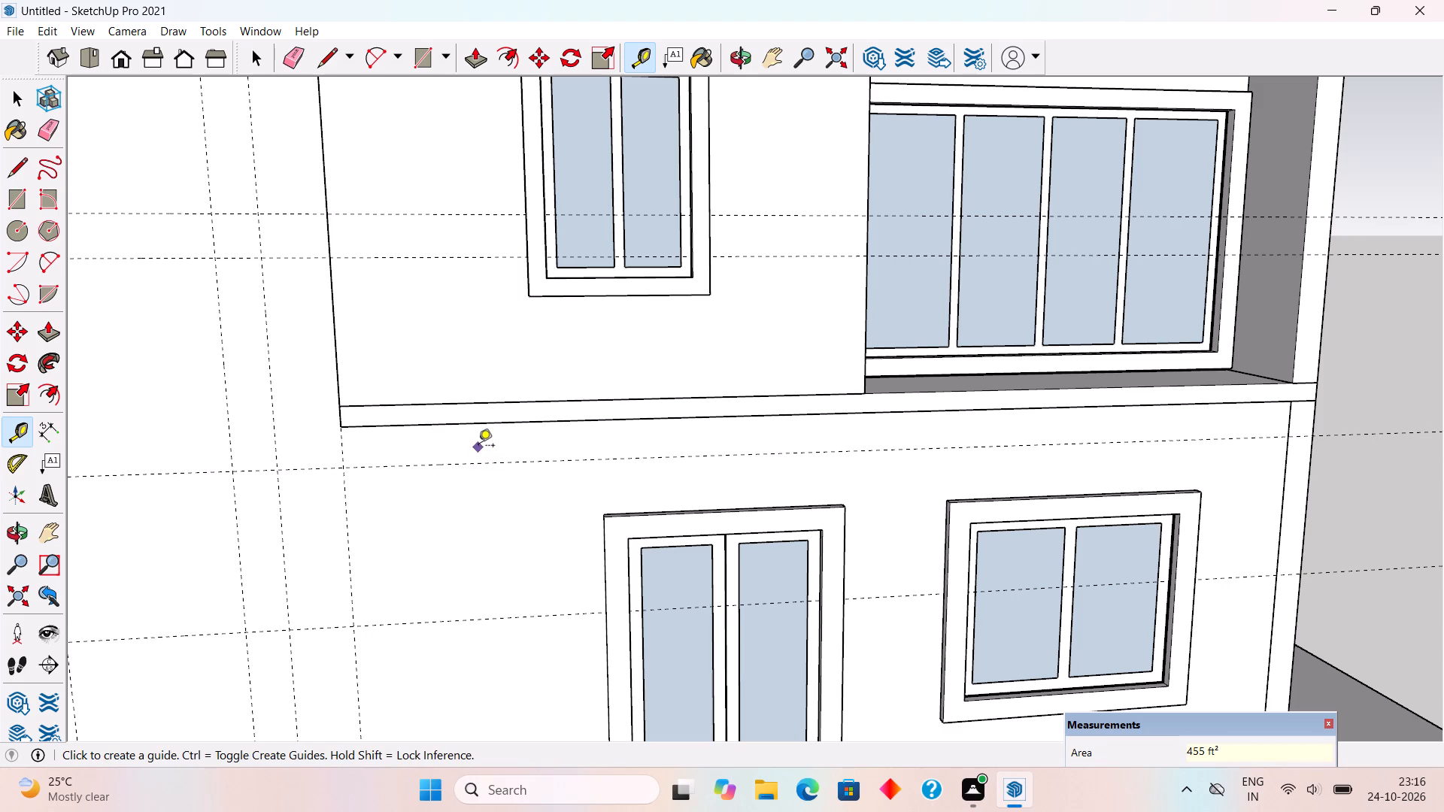
Draw a 25' 9" by 1' 6" rectangle across the front, from the slab's top corner at the tall wall to the lower guide's far end.
key("r")
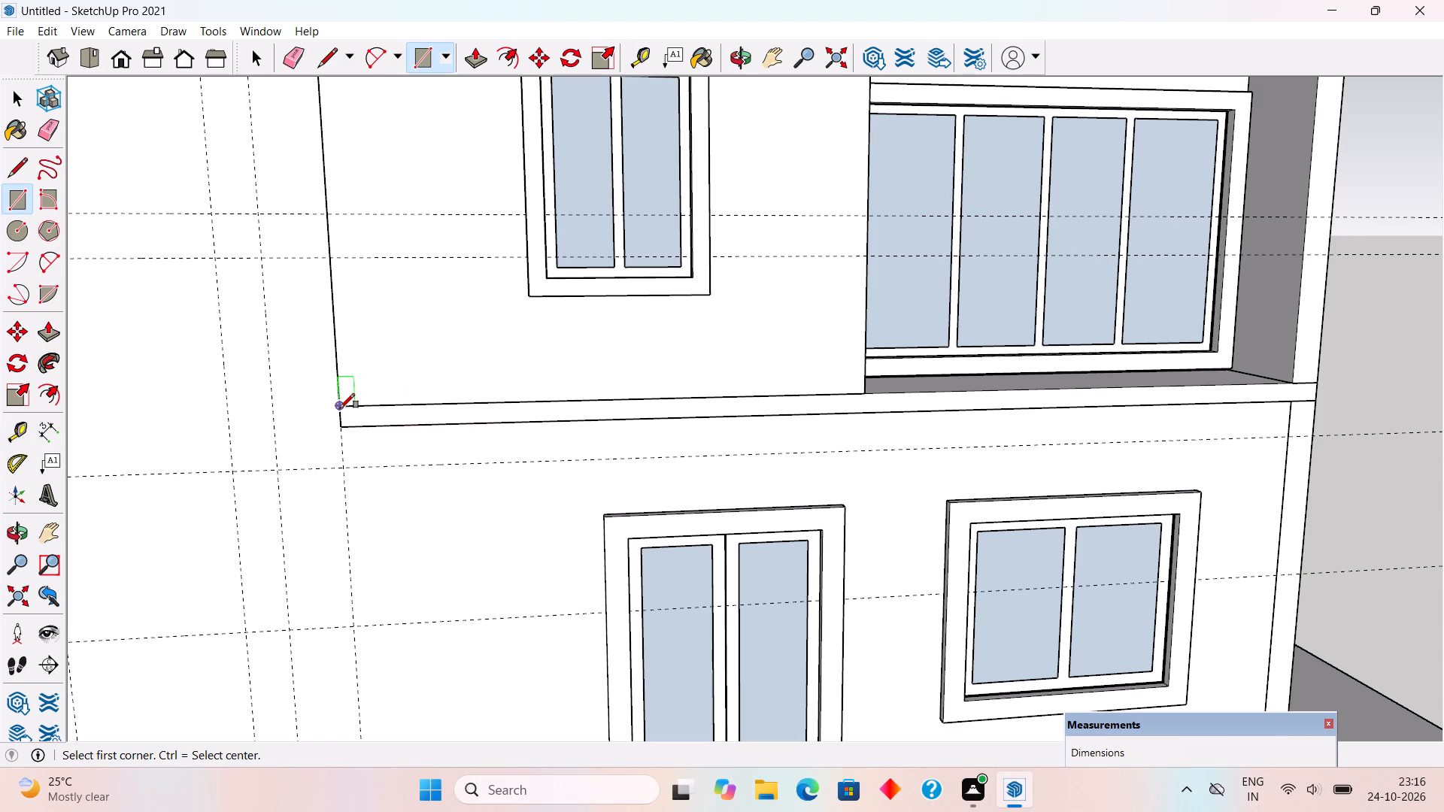
left_click(340, 408)
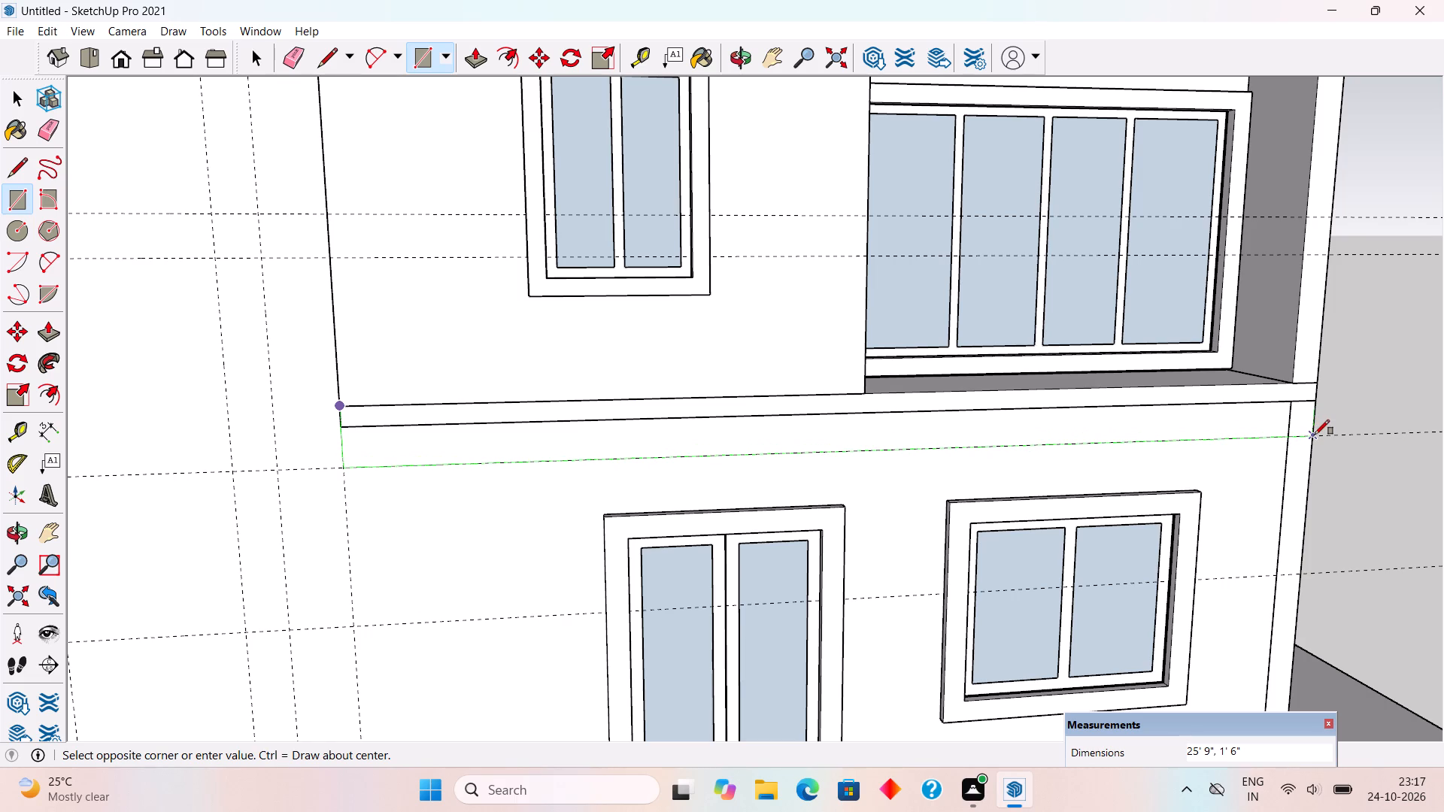
left_click(1315, 435)
Extrude the 25' 9" by 1' 6" band rectangle 3' outward from the front wall at first-floor level.
key("p")
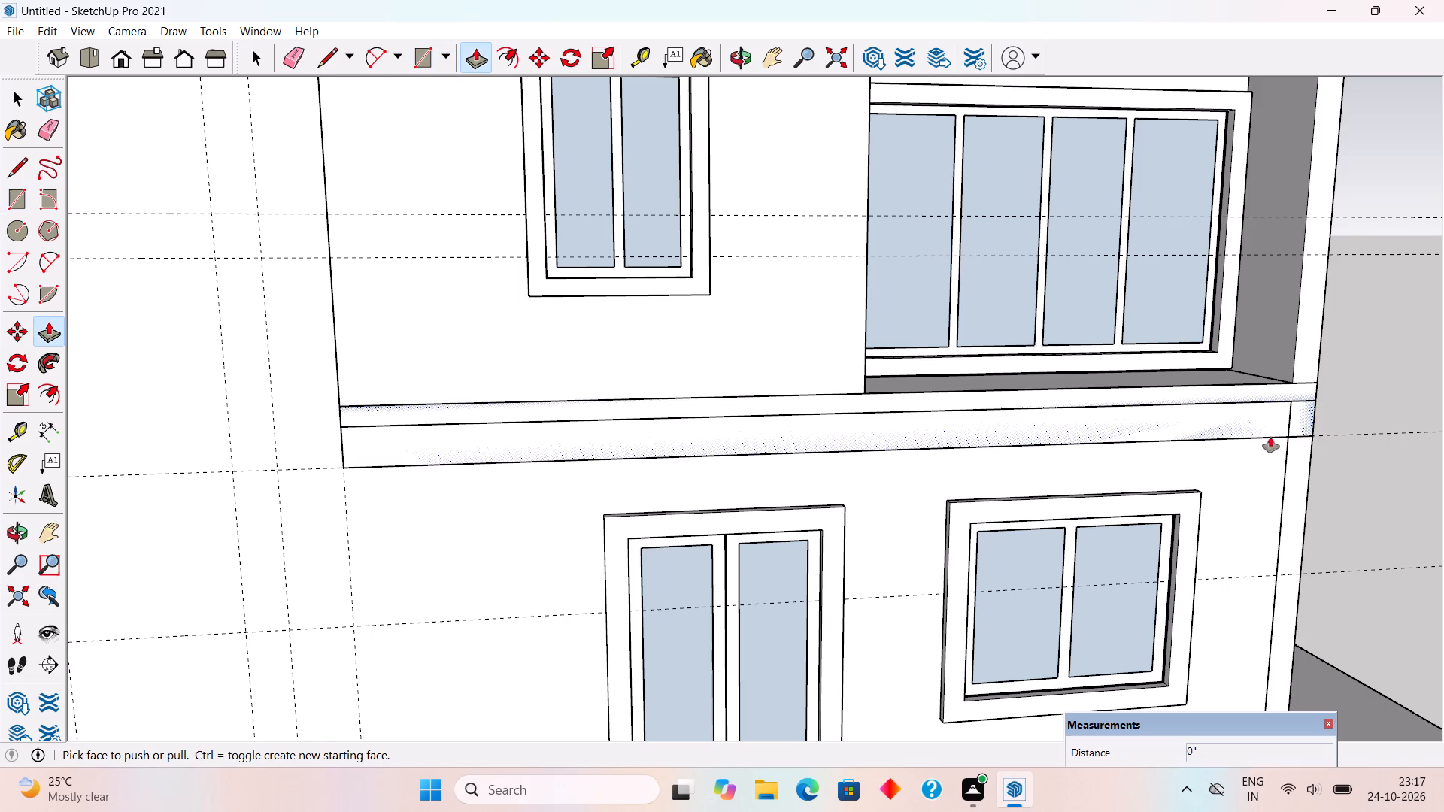
left_click(1248, 421)
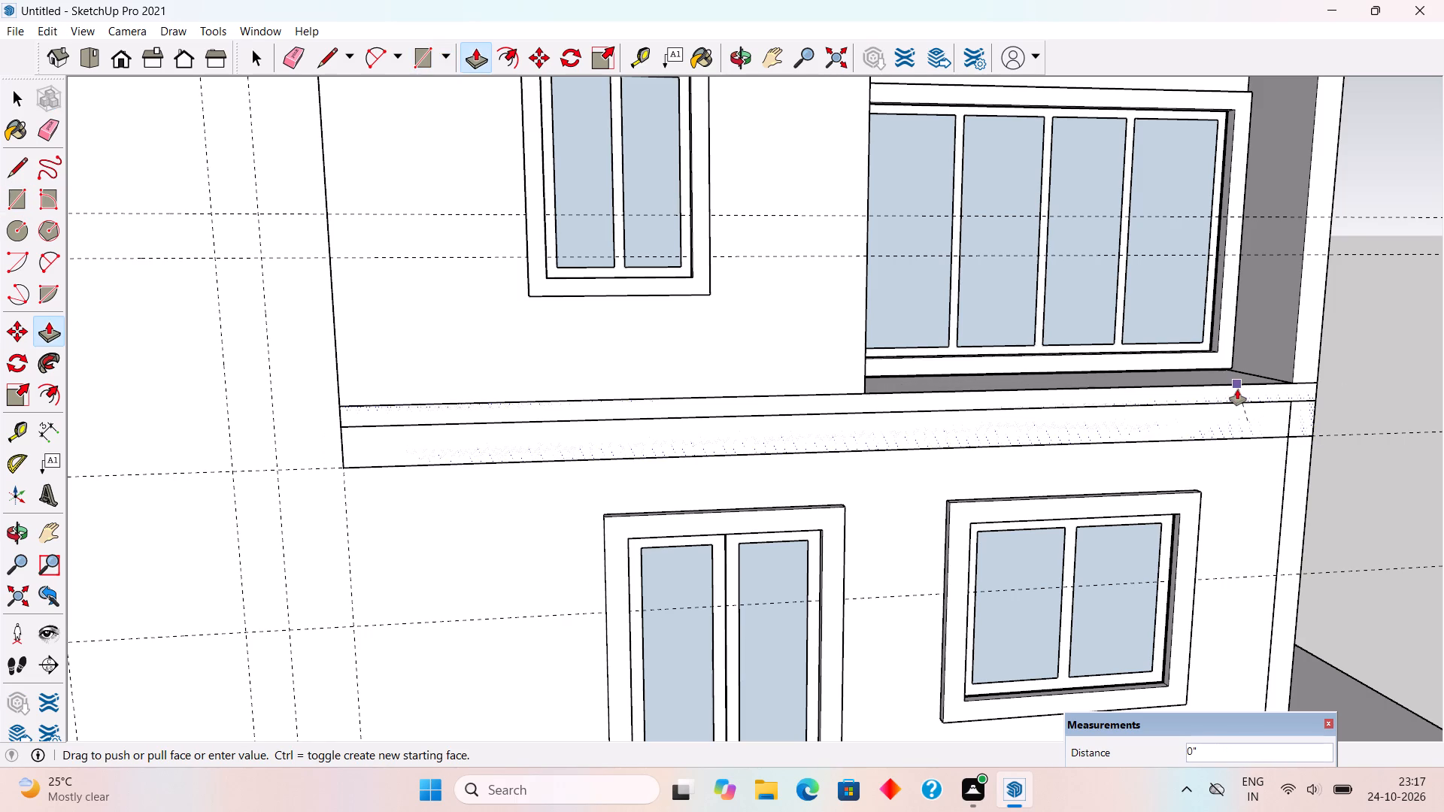
key("space")
left_click(1243, 408)
scroll(1243, 408, "up", 2)
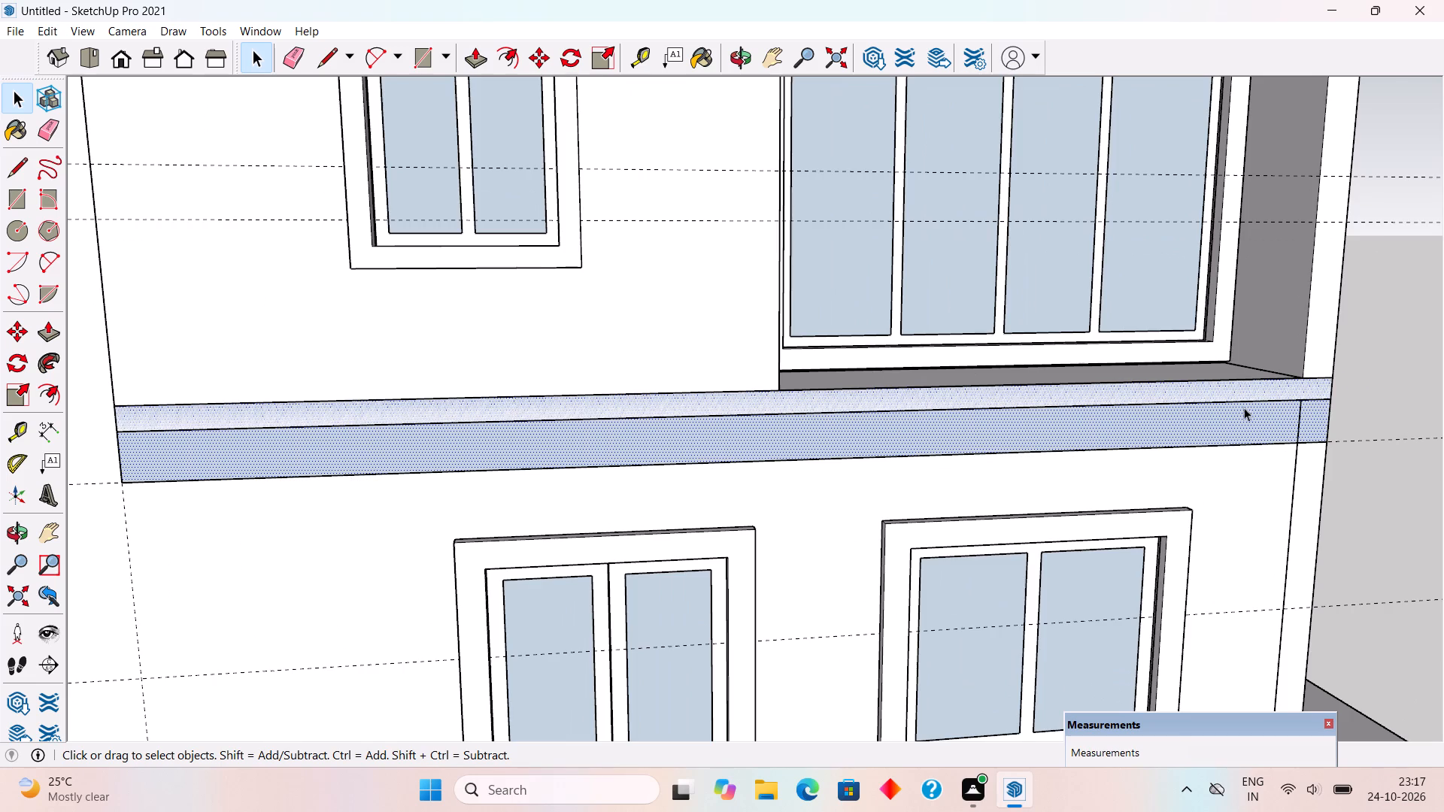
scroll(1249, 407, "up", 3)
left_click(1263, 382)
scroll(1264, 401, "down", 2)
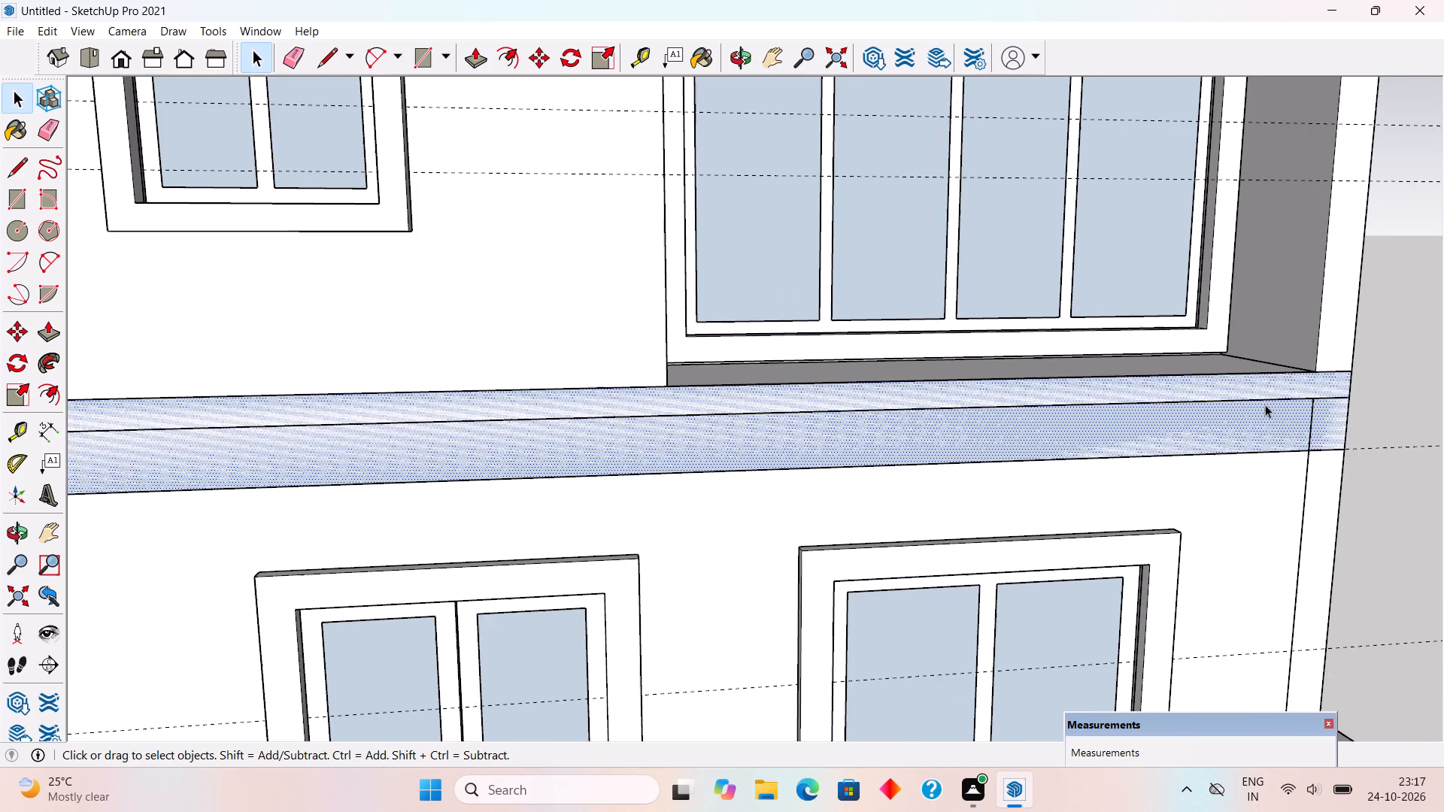
scroll(1252, 426, "down", 2)
key("p")
left_click(1252, 427)
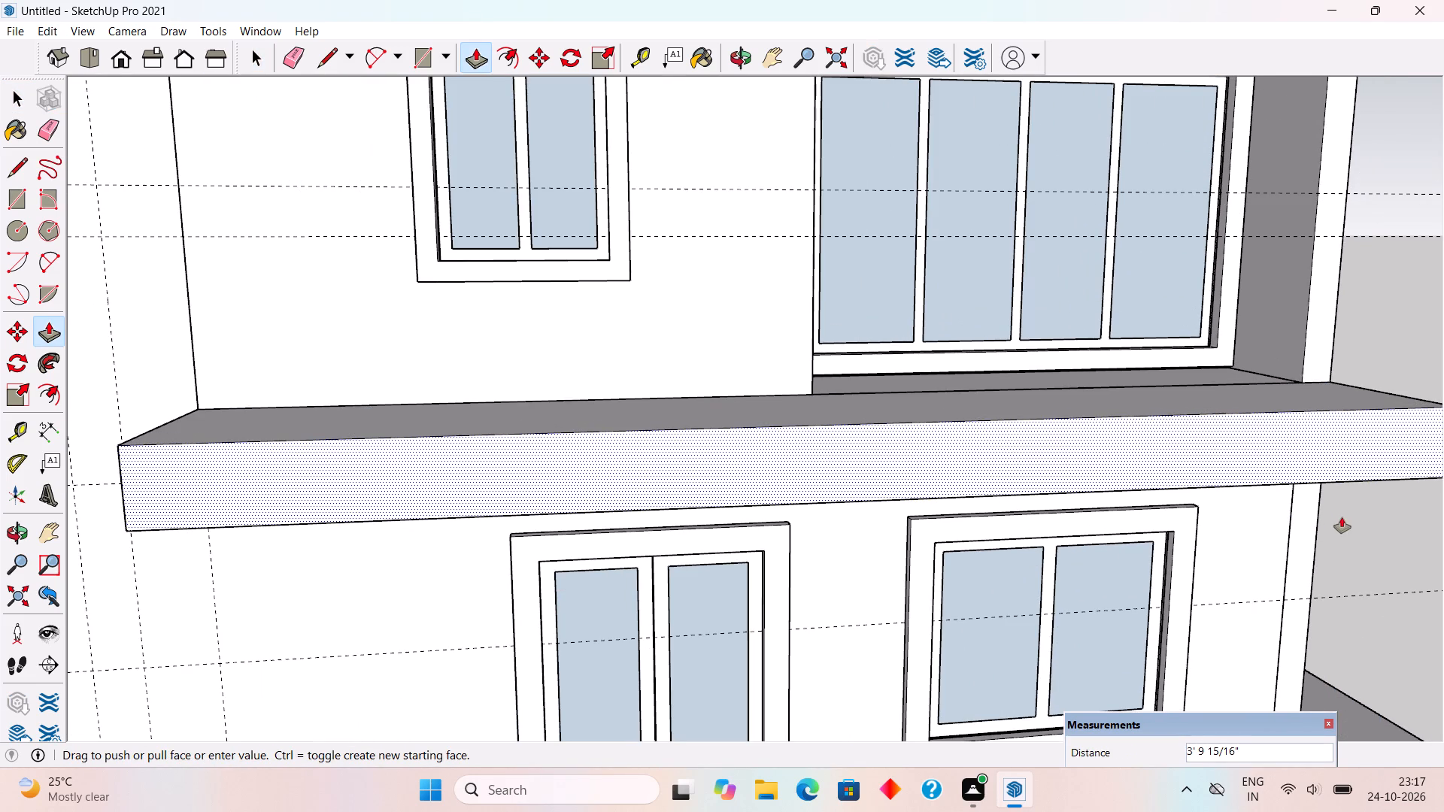
type("3'")
key("Return")
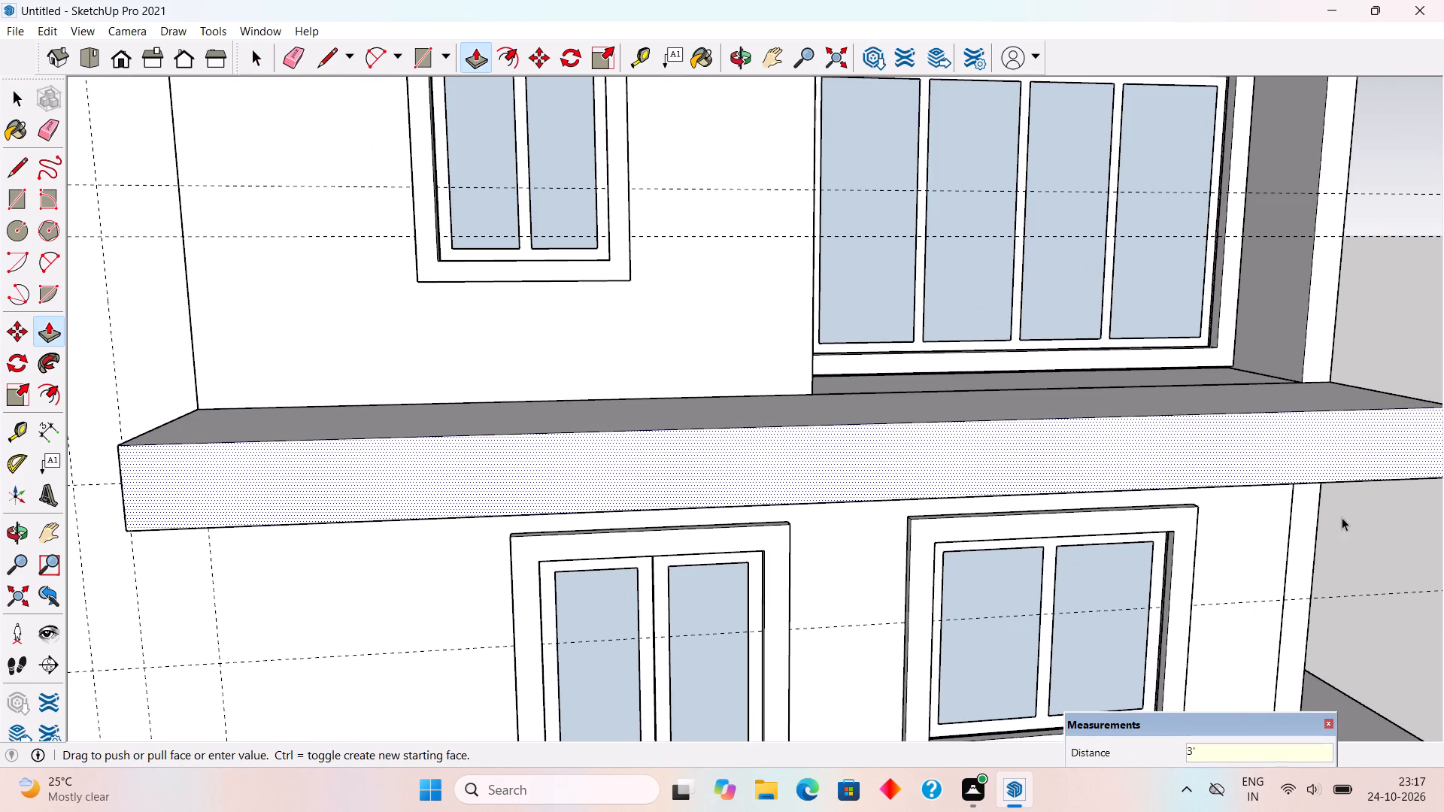
key("space")
Make the entire projecting first-floor band a group.
scroll(990, 466, "down", 3)
scroll(722, 454, "down", 6)
middle_click_drag(727, 511, 928, 520)
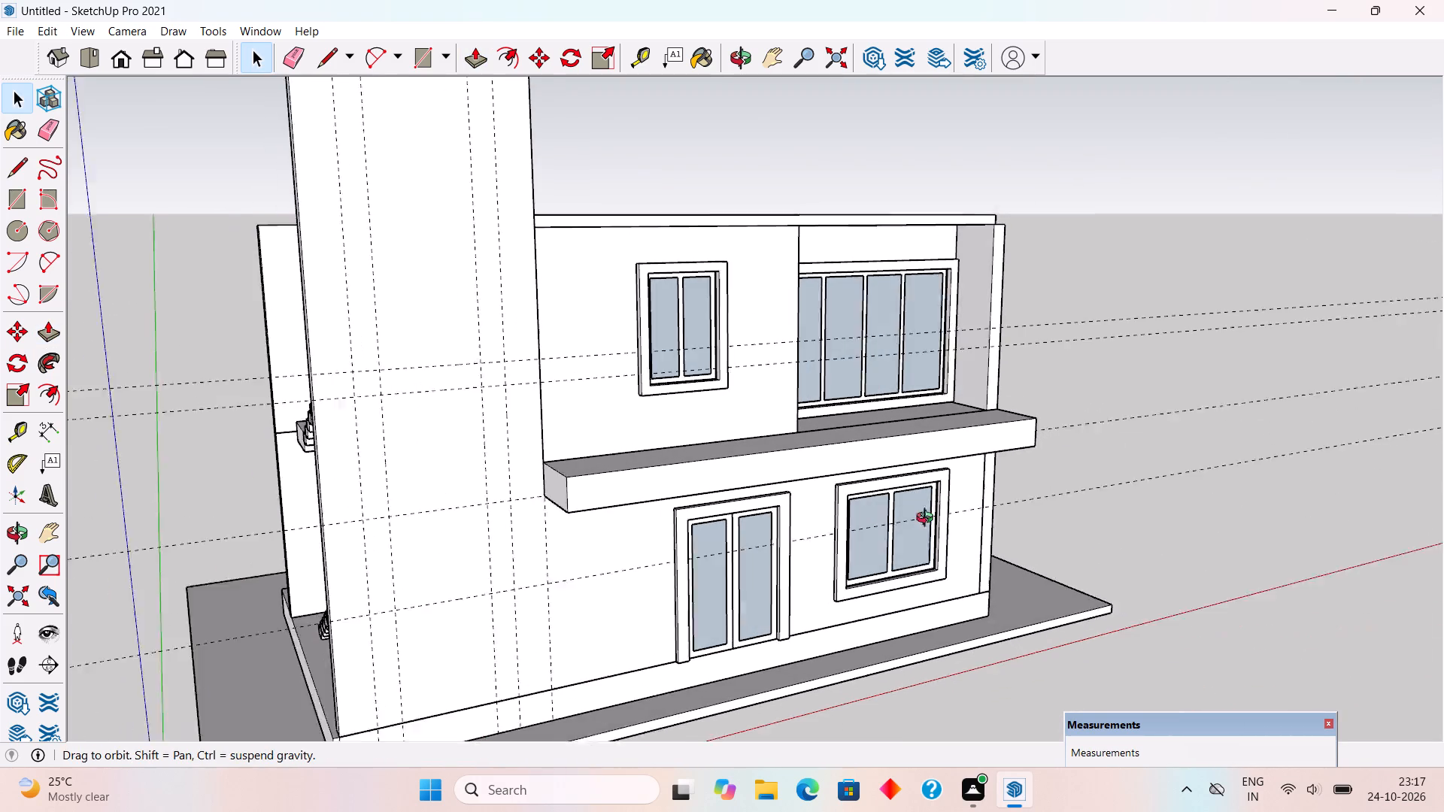
middle_click_drag(928, 520, 942, 520)
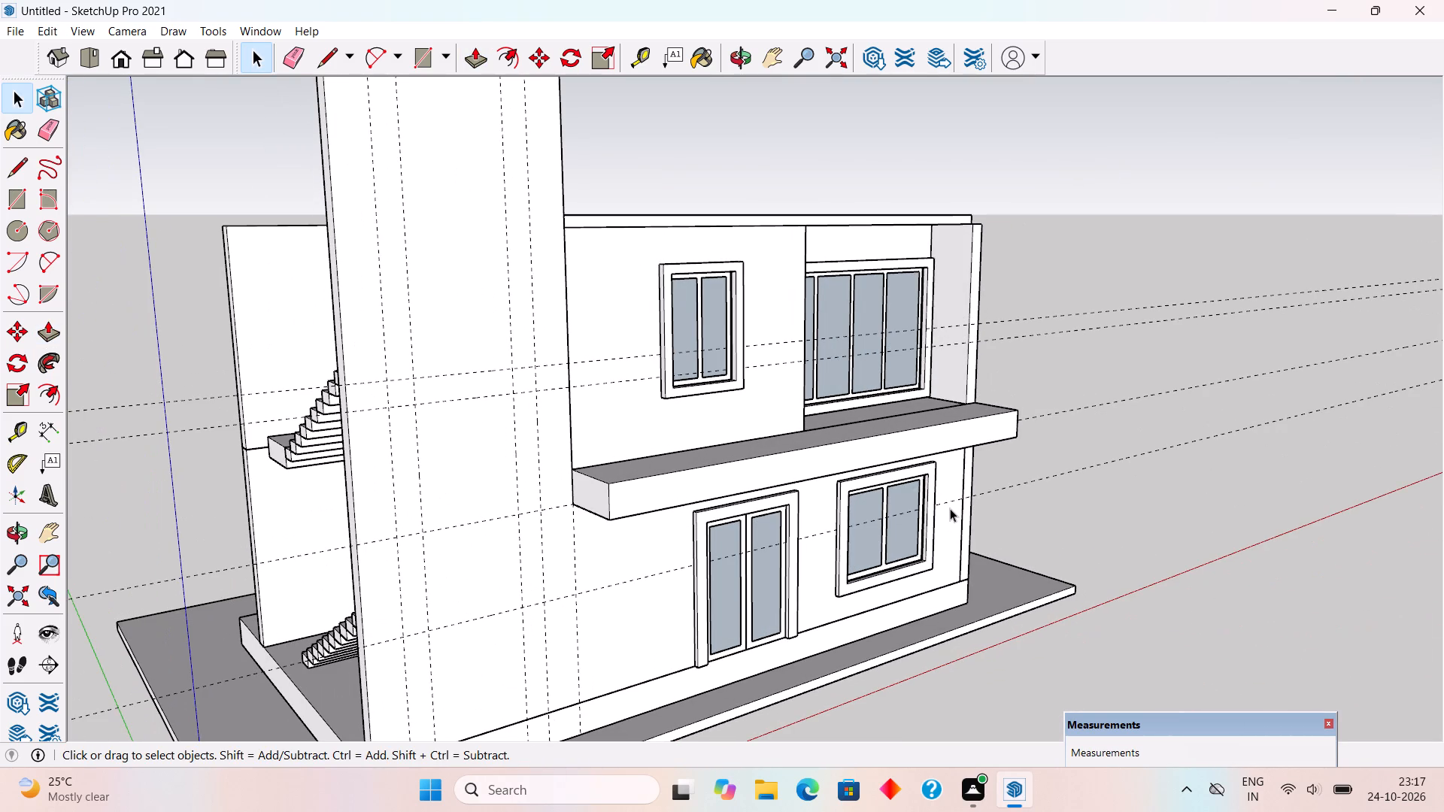
triple_click(778, 454)
right_click(778, 454)
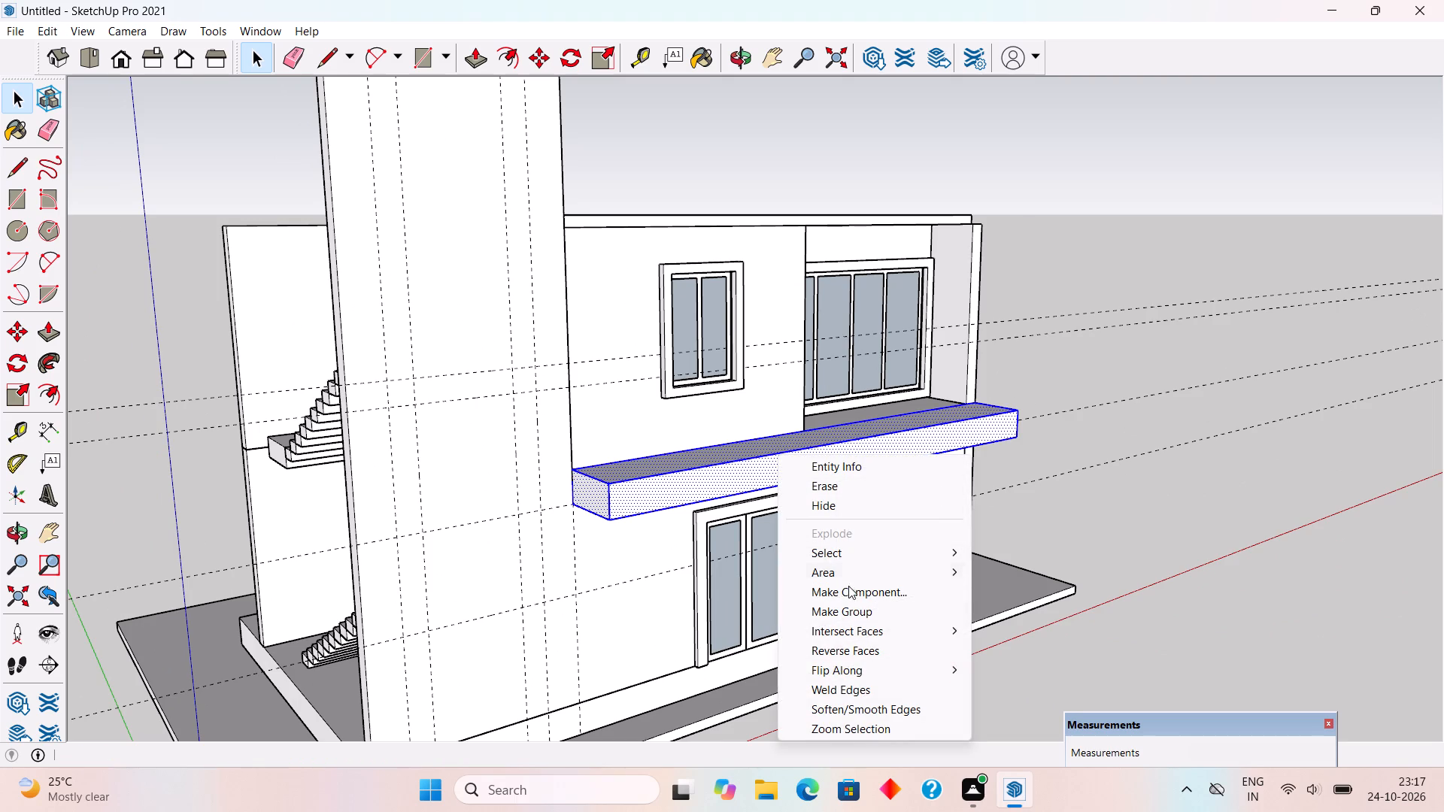
left_click(859, 607)
left_click(1071, 544)
Place a horizontal guide on the upper front wall 9" above the projecting band's rear top edge.
middle_click_drag(775, 389, 658, 546)
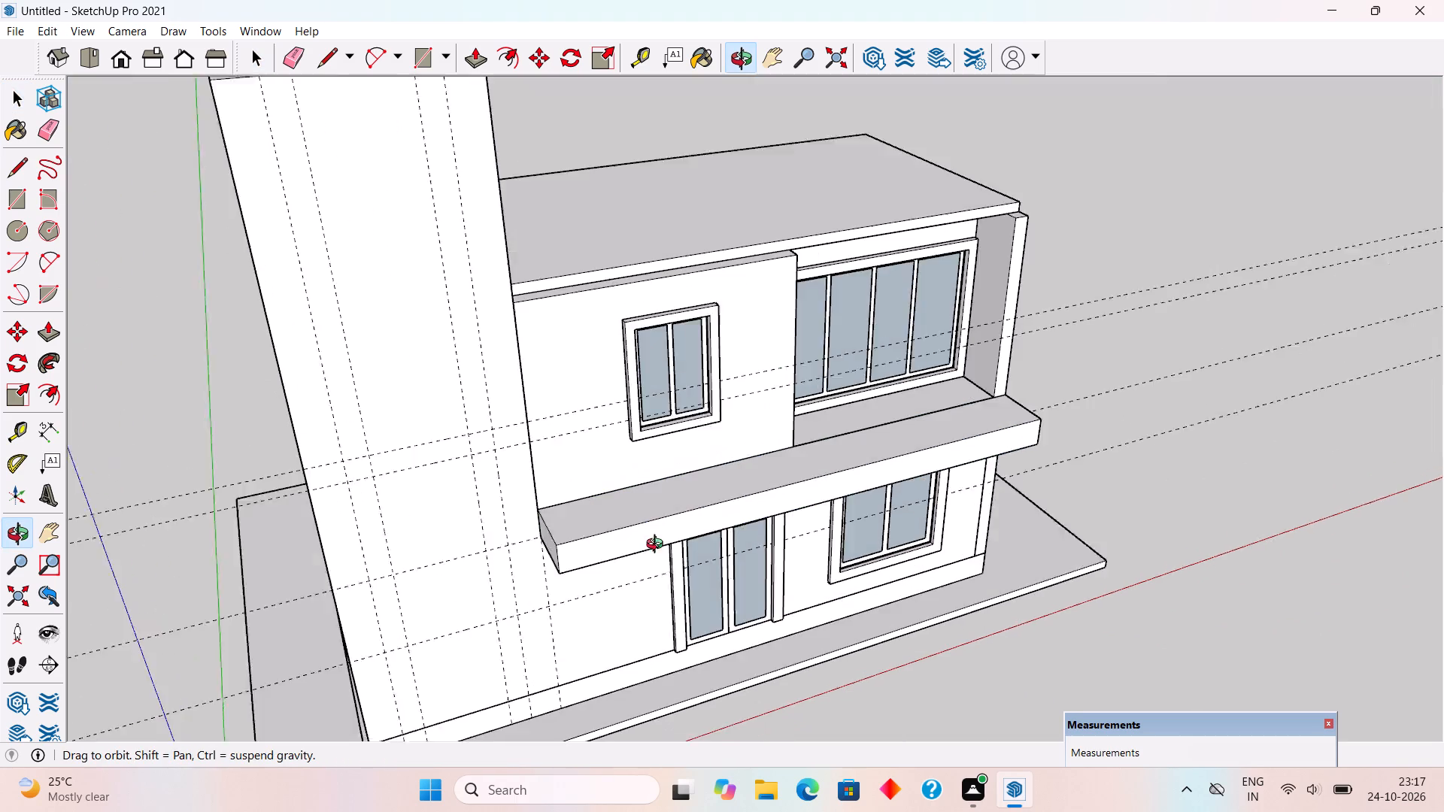
middle_click_drag(658, 546, 635, 563)
scroll(672, 462, "up", 6)
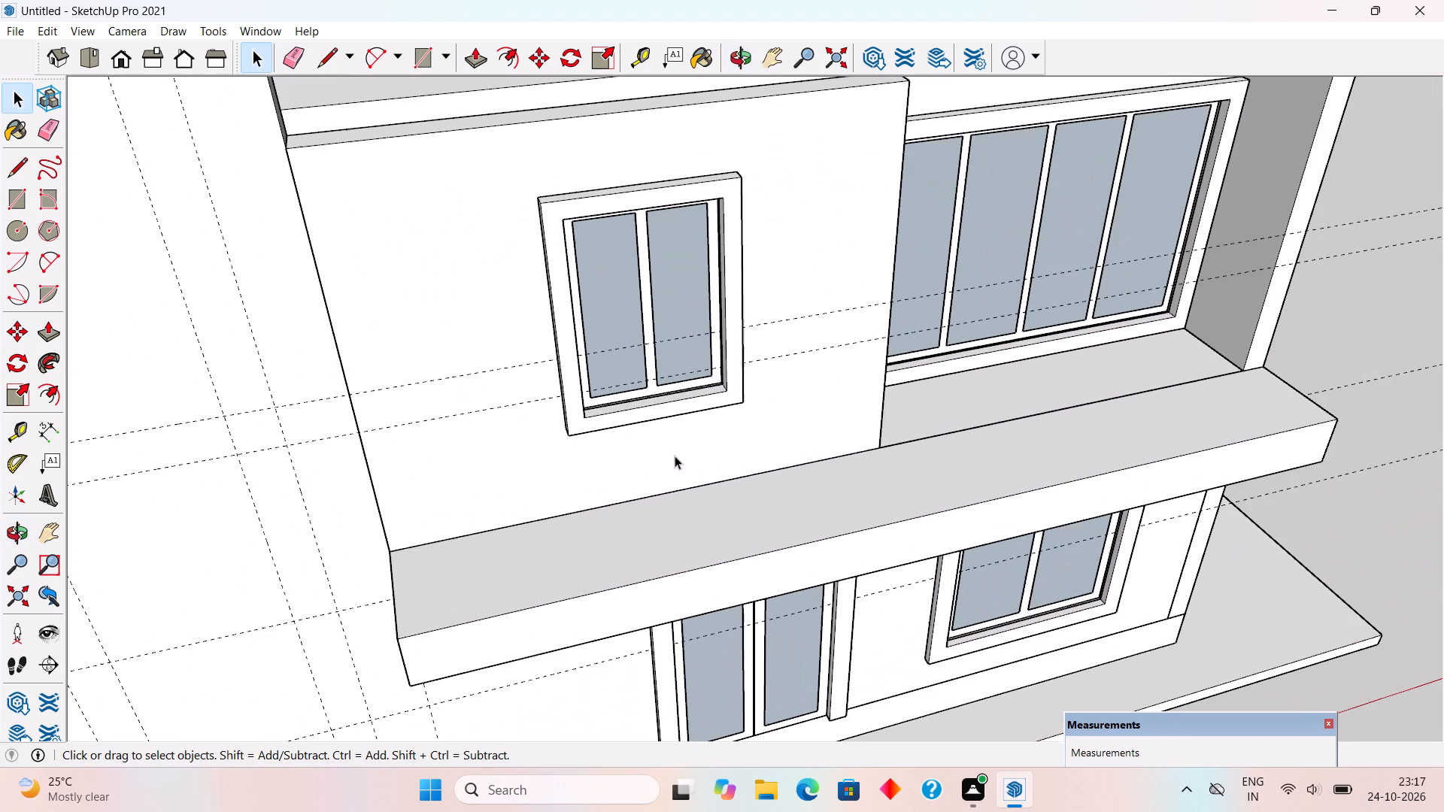
key("t")
left_click(668, 494)
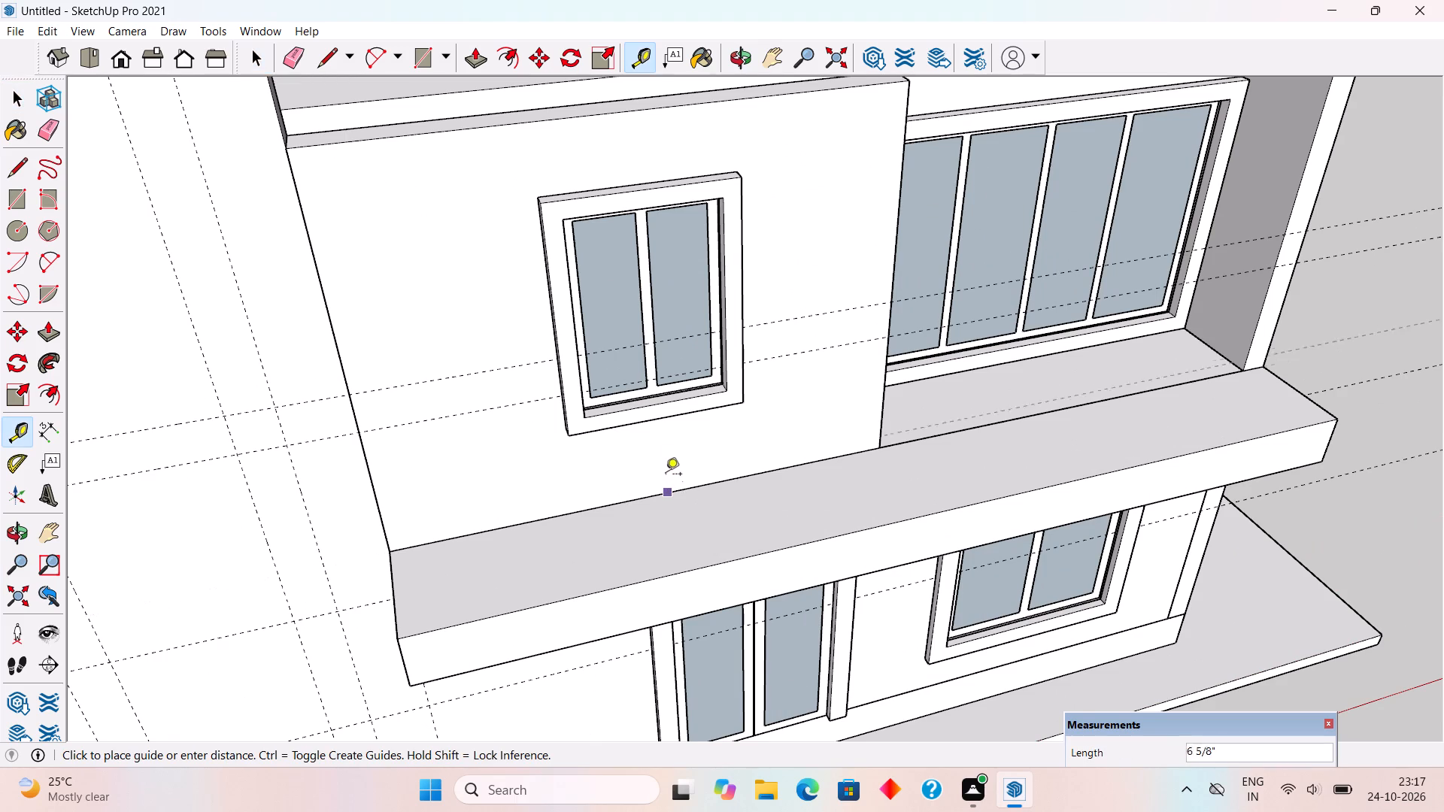
key("9")
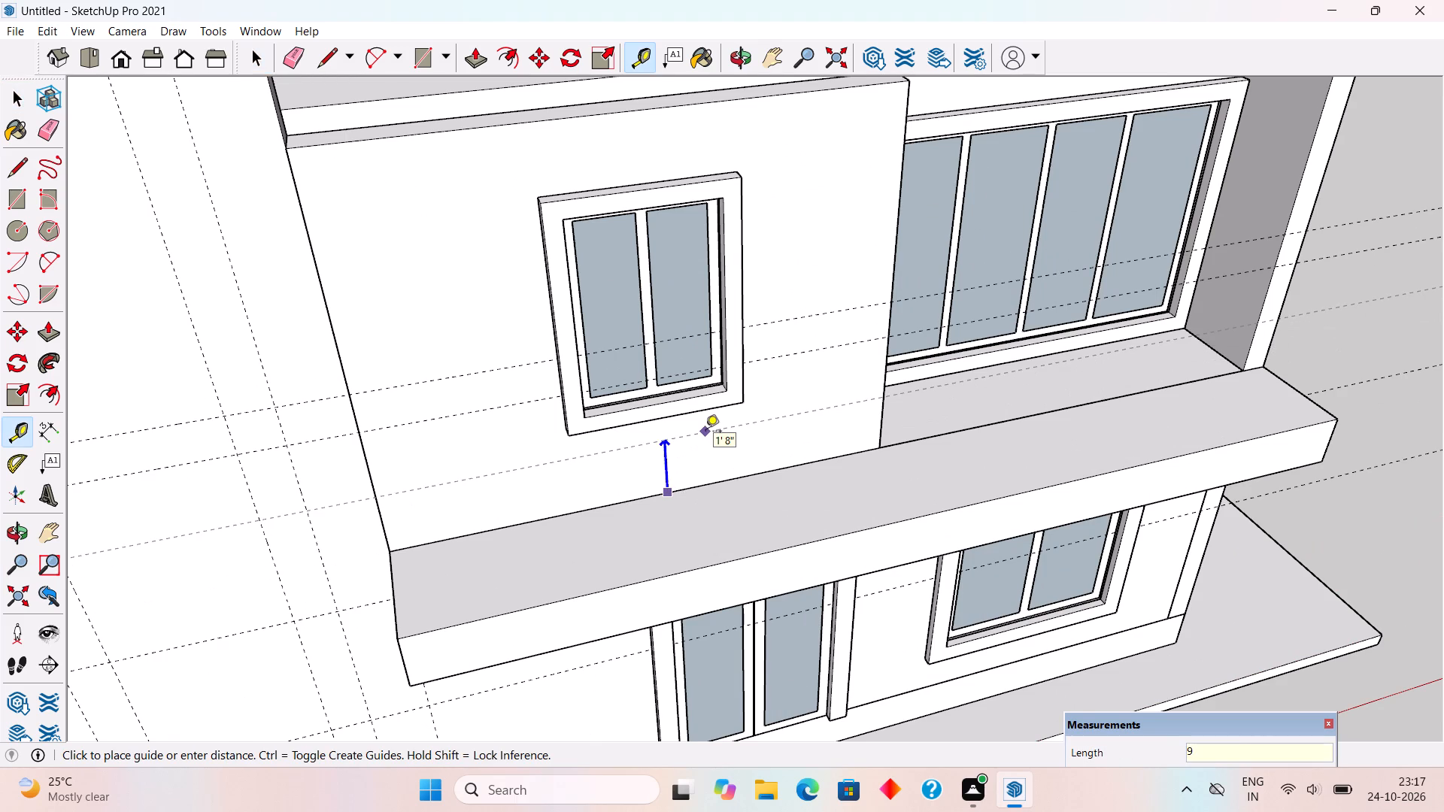
key("shift+quotedbl")
key("Return")
Draw a 25' 9" by 9" rectangle along the band's rear top edge and extrude it 3', flush with the band's front.
key("r")
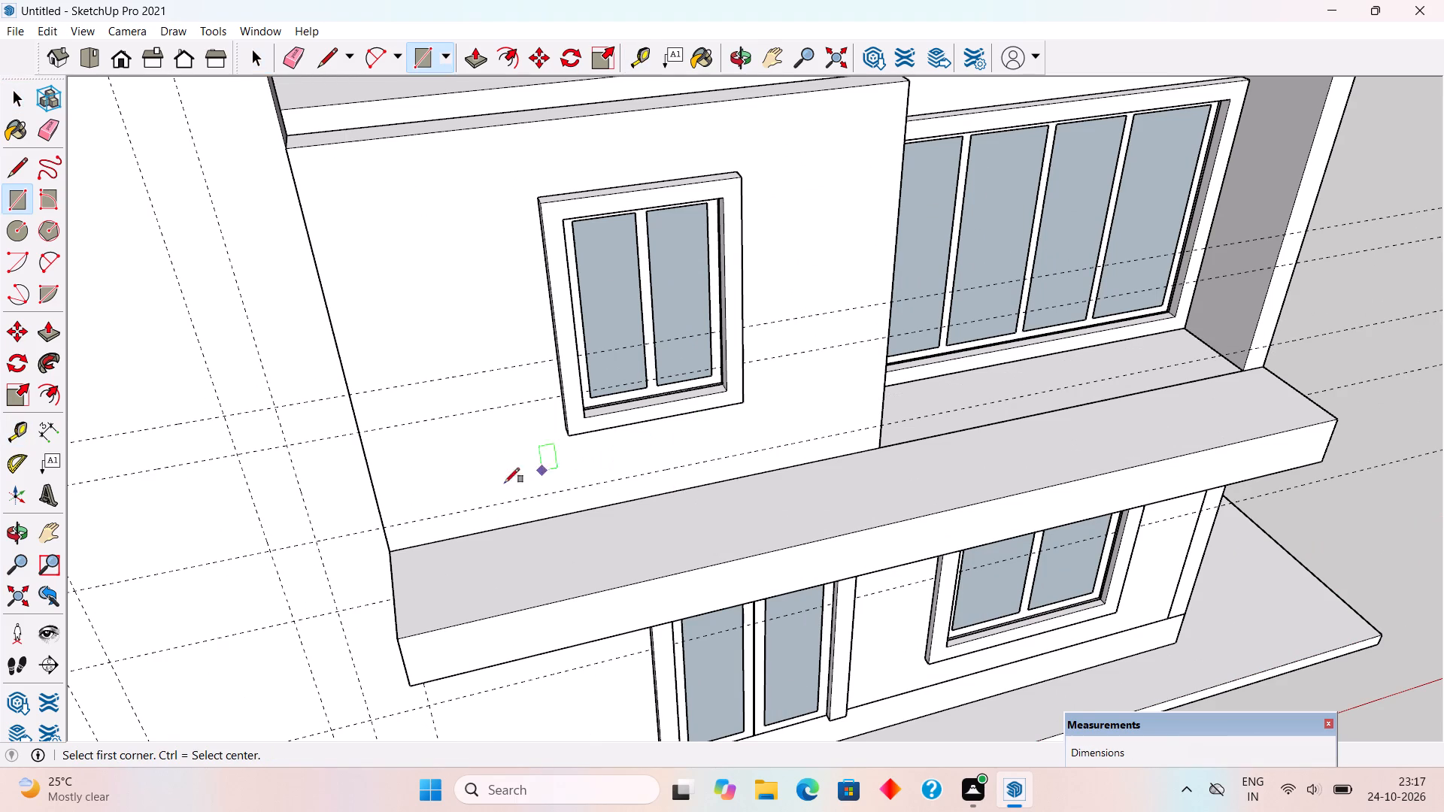
left_click(384, 533)
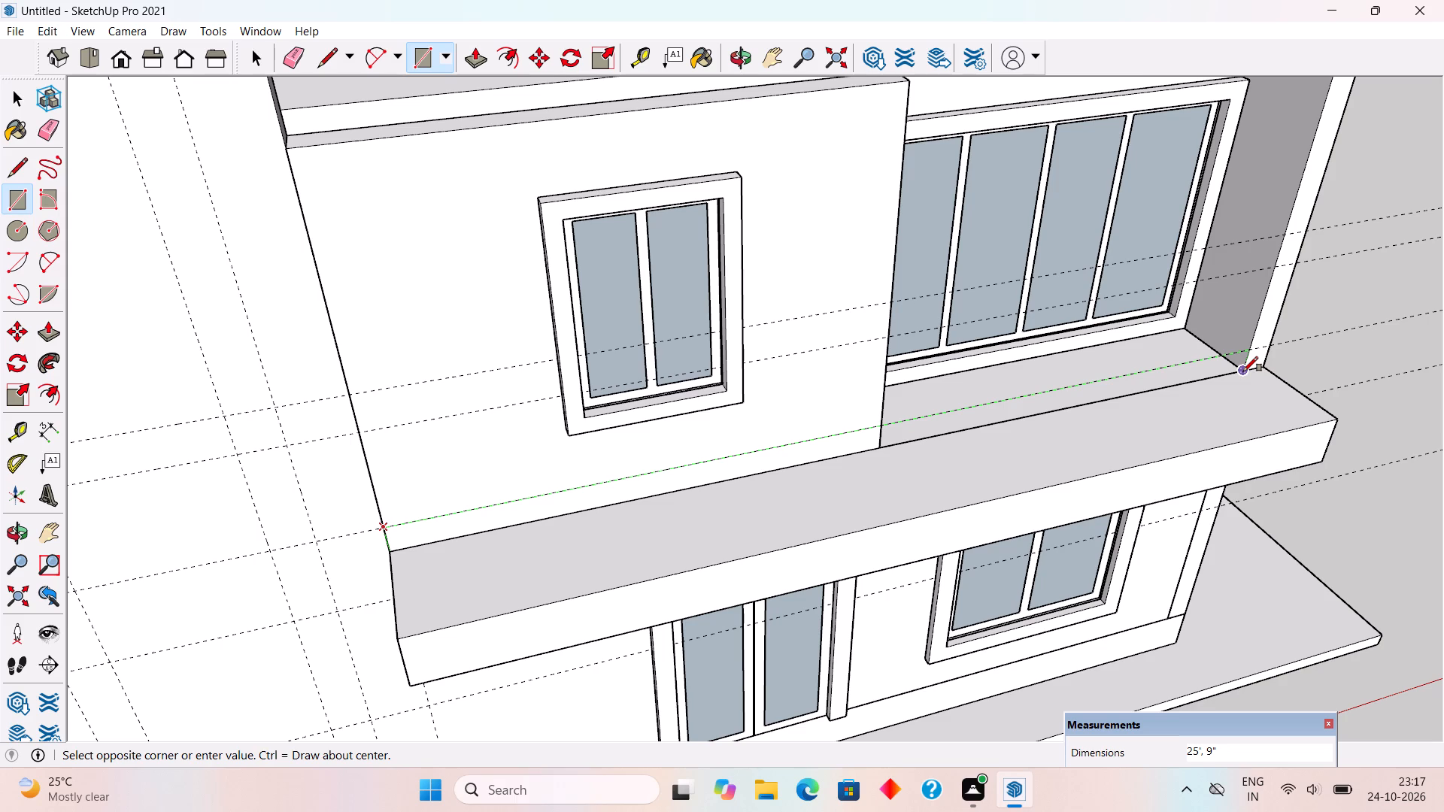
left_click(1266, 365)
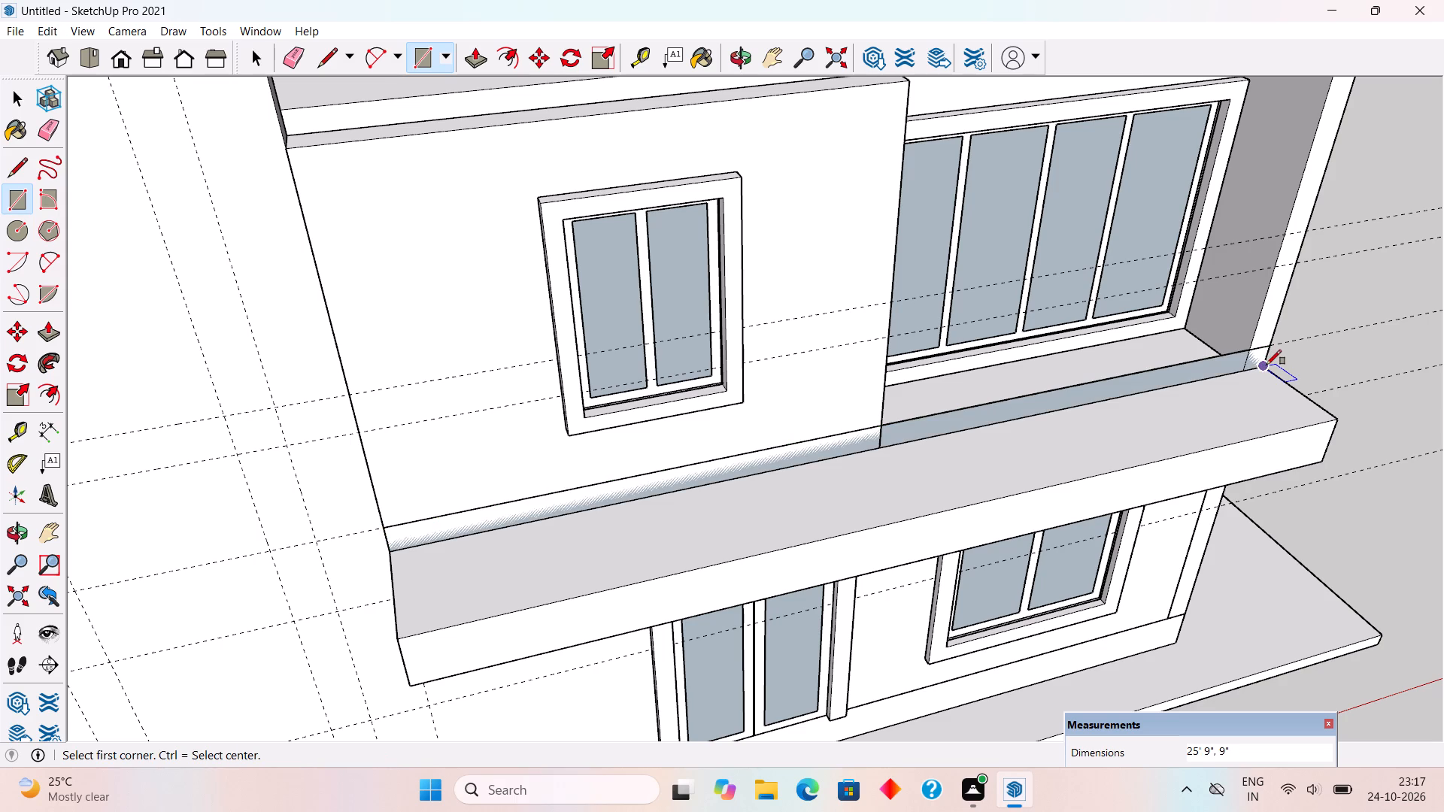
key("p")
left_click(1232, 358)
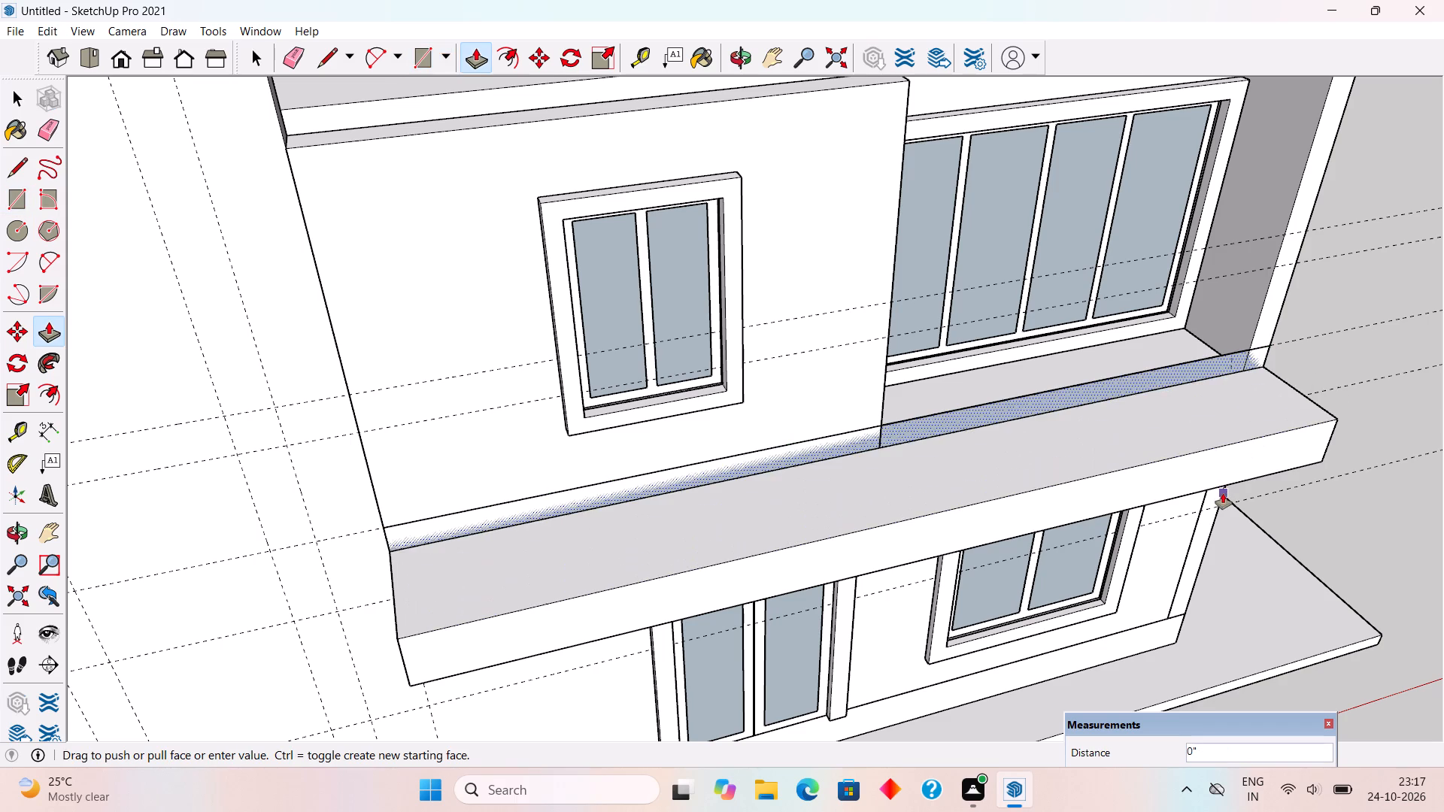
left_click(1102, 493)
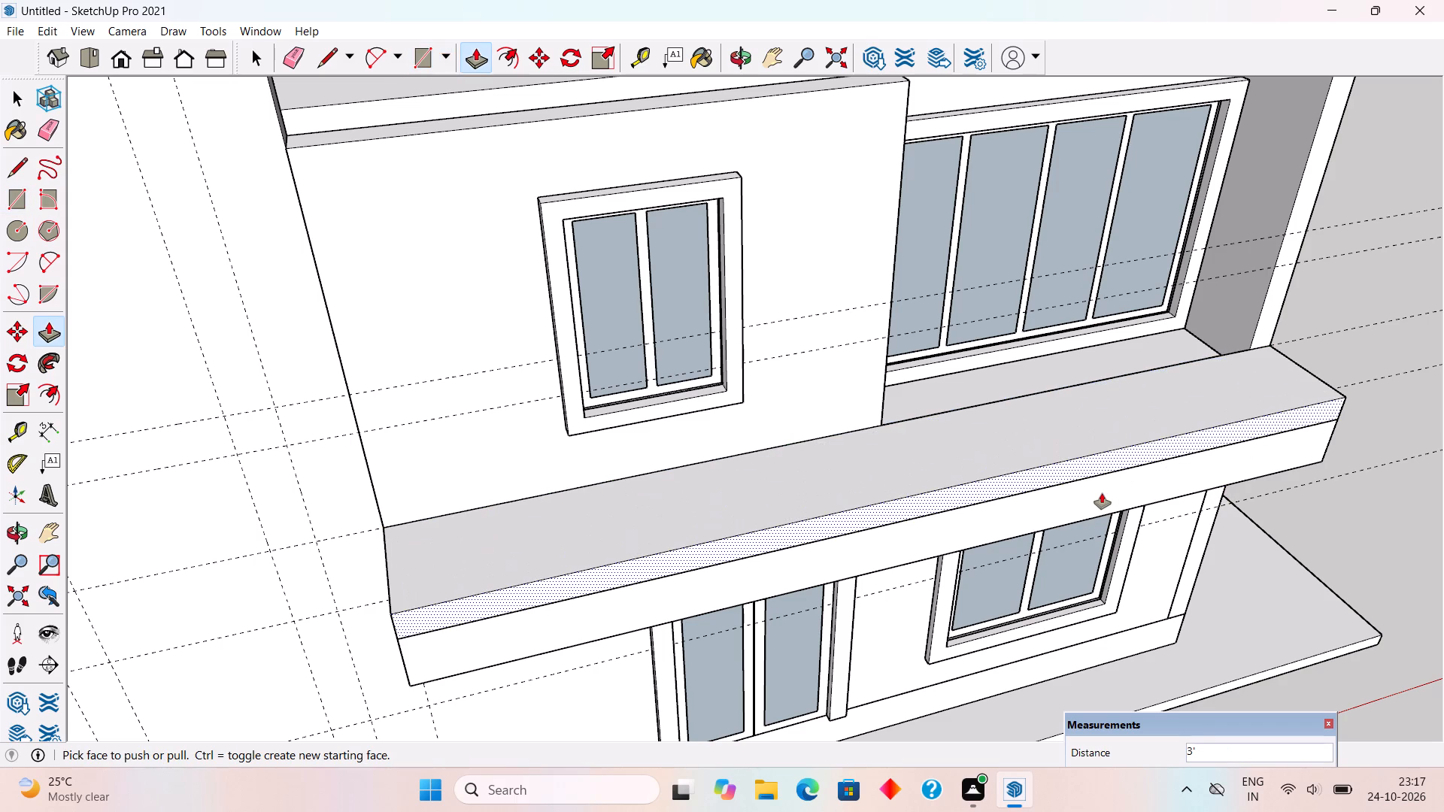
key("space")
Make the 9" high upper strip on top of the projecting band a group.
double_click(1092, 475)
left_click(1092, 475)
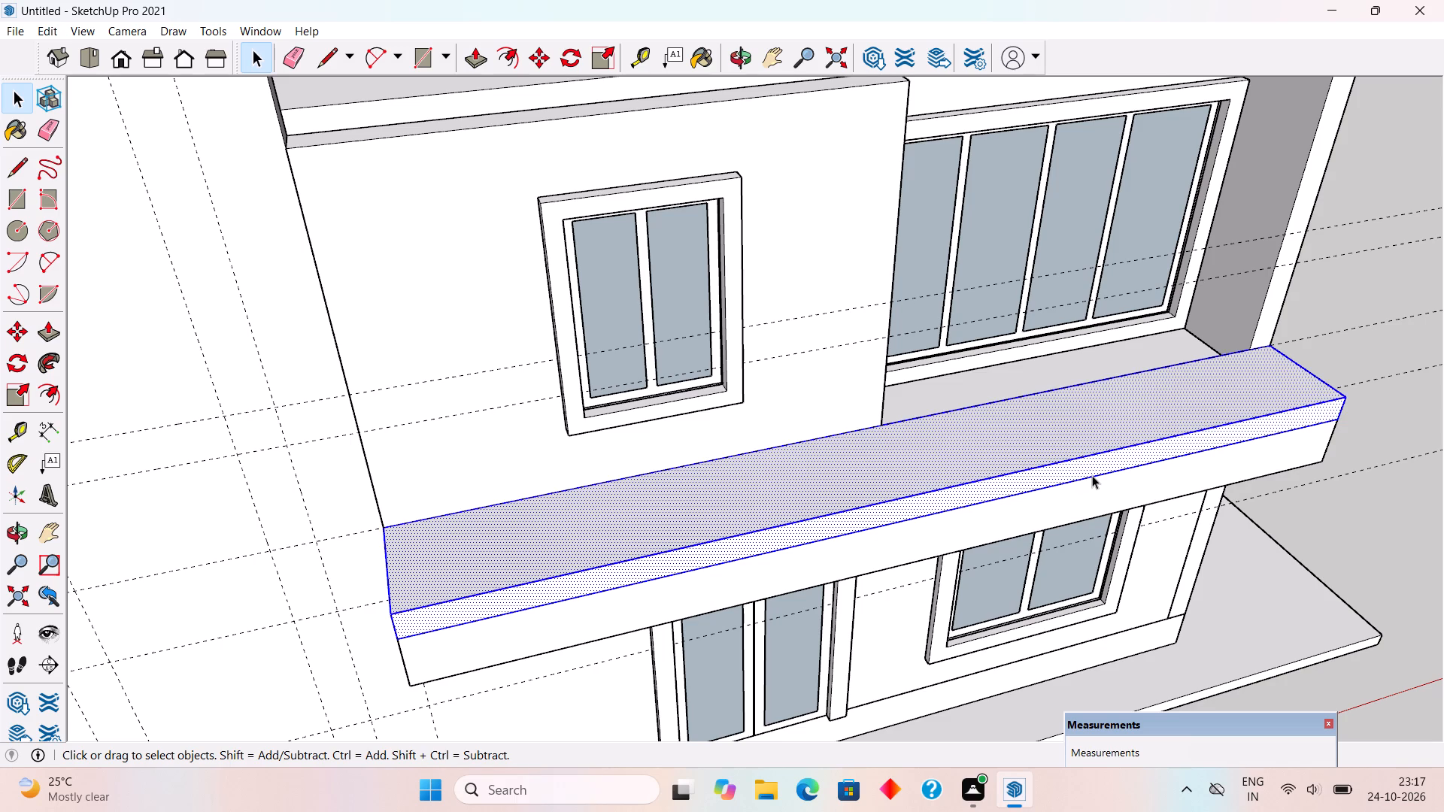
right_click(1092, 475)
left_click(1166, 634)
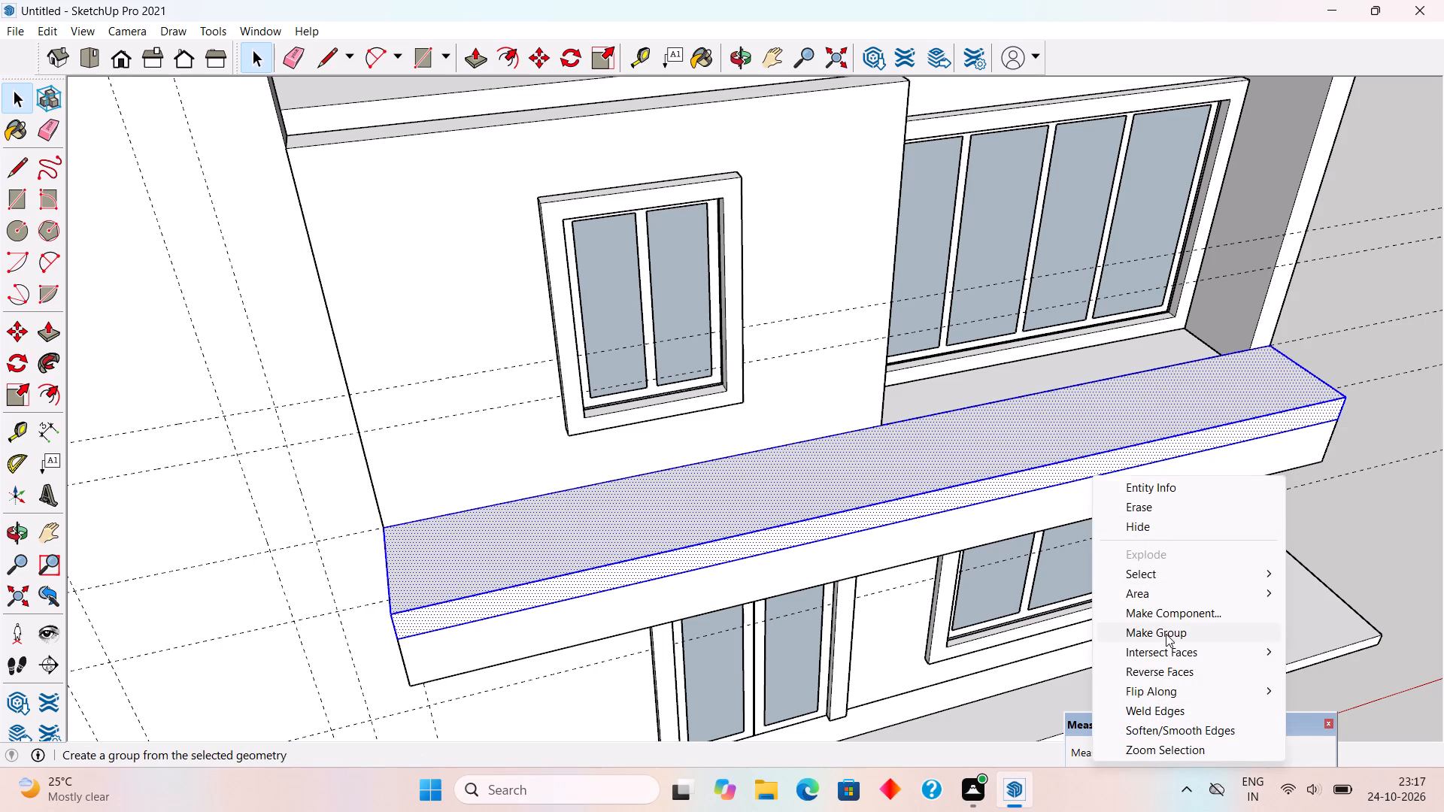
Examine the two-part projecting band on the front elevation from below, above and both sides of the house.
scroll(1006, 505, "down", 5)
middle_click_drag(1042, 553, 840, 214)
middle_click_drag(1139, 490, 1200, 506)
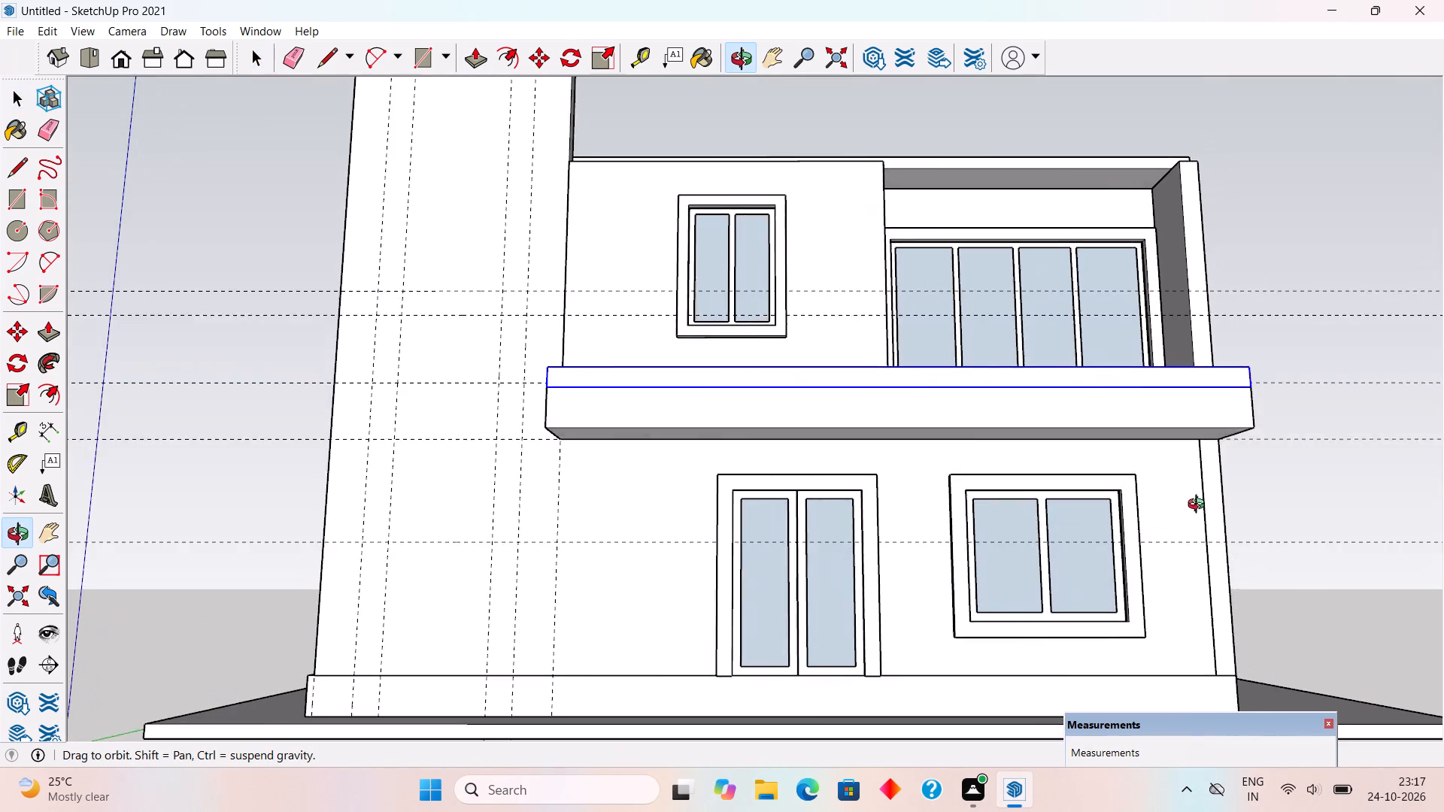
middle_click_drag(1200, 506, 1336, 614)
scroll(1112, 483, "up", 2)
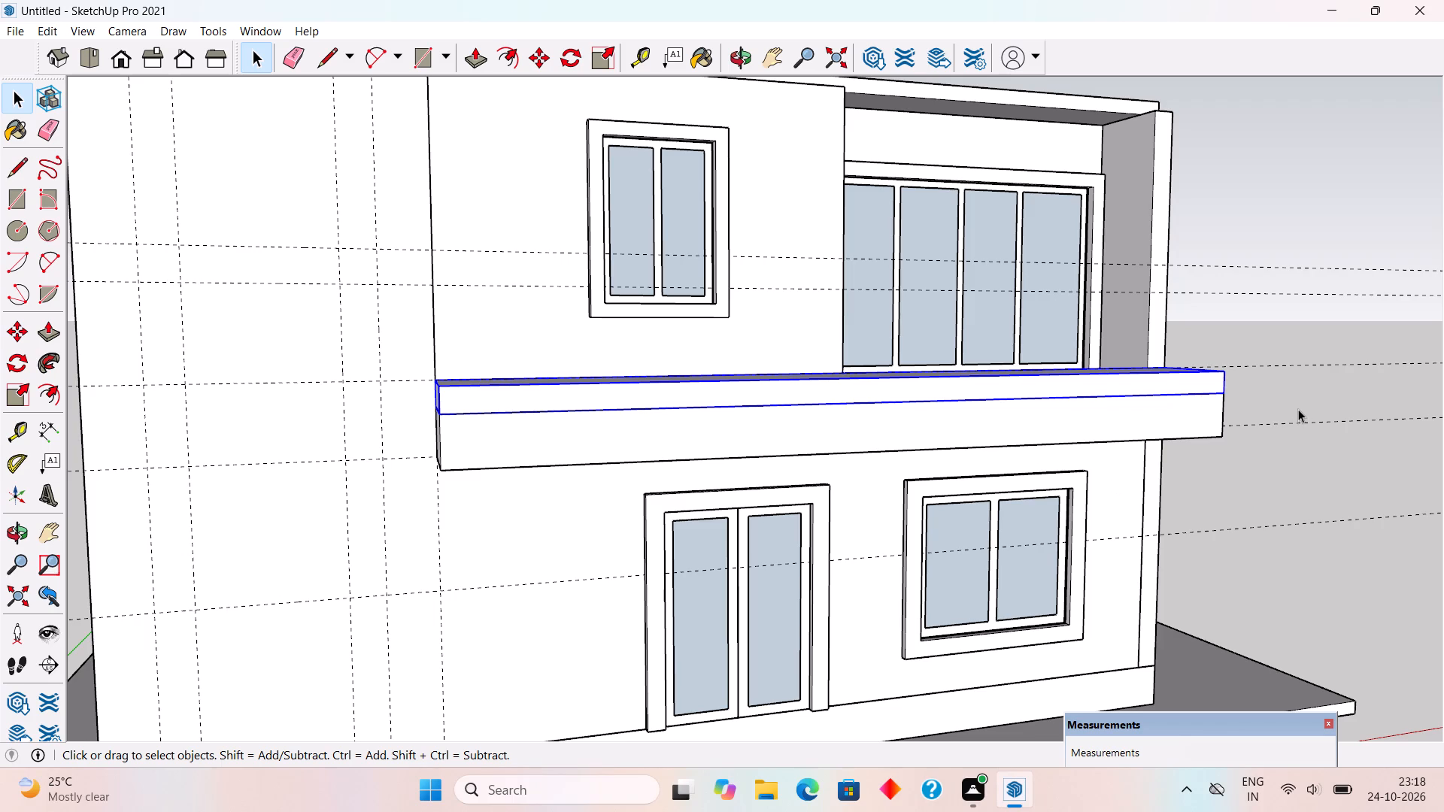
scroll(1202, 302, "down", 8)
scroll(1140, 297, "down", 4)
middle_click_drag(1103, 302, 940, 498)
scroll(1026, 166, "up", 3)
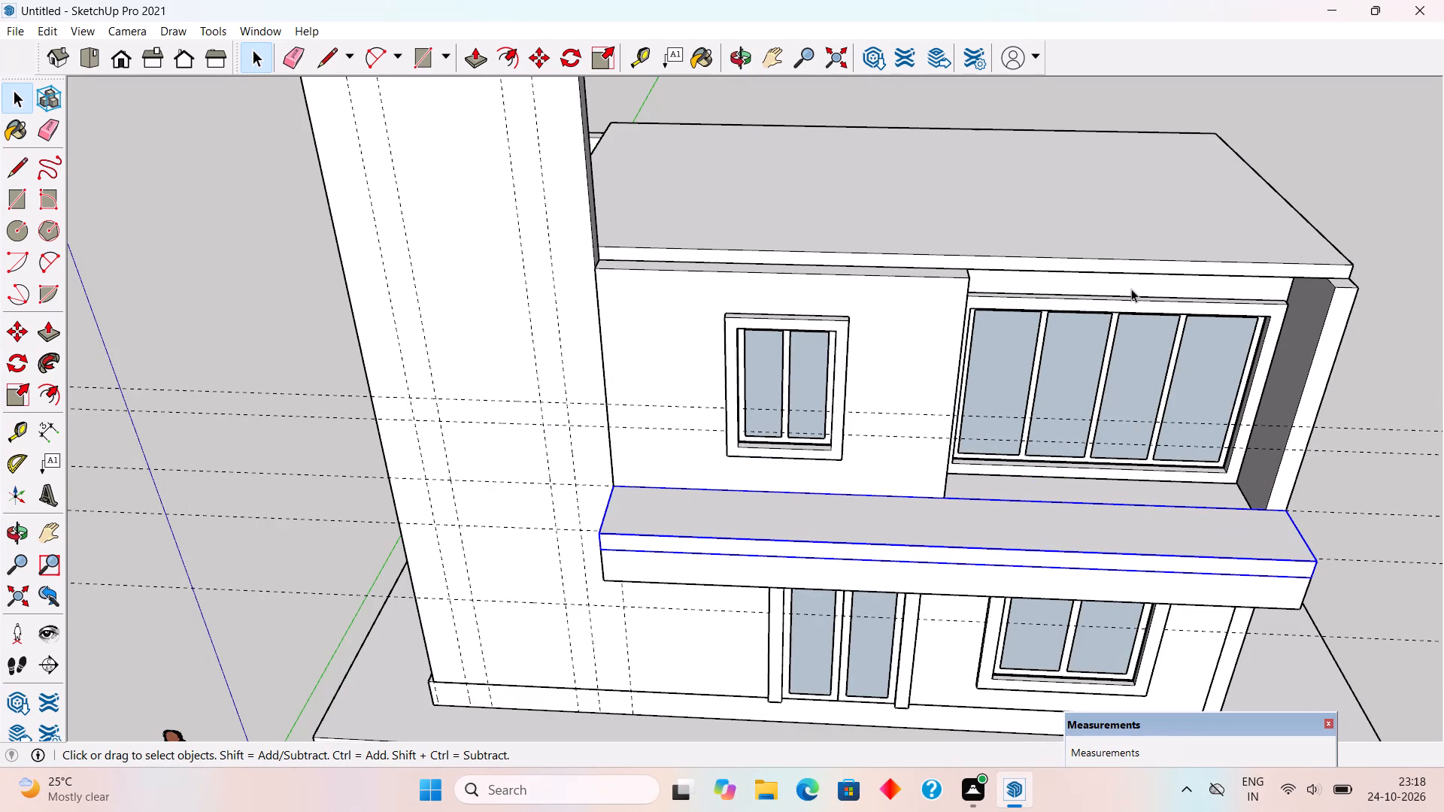
scroll(1312, 495, "up", 4)
scroll(1203, 522, "up", 2)
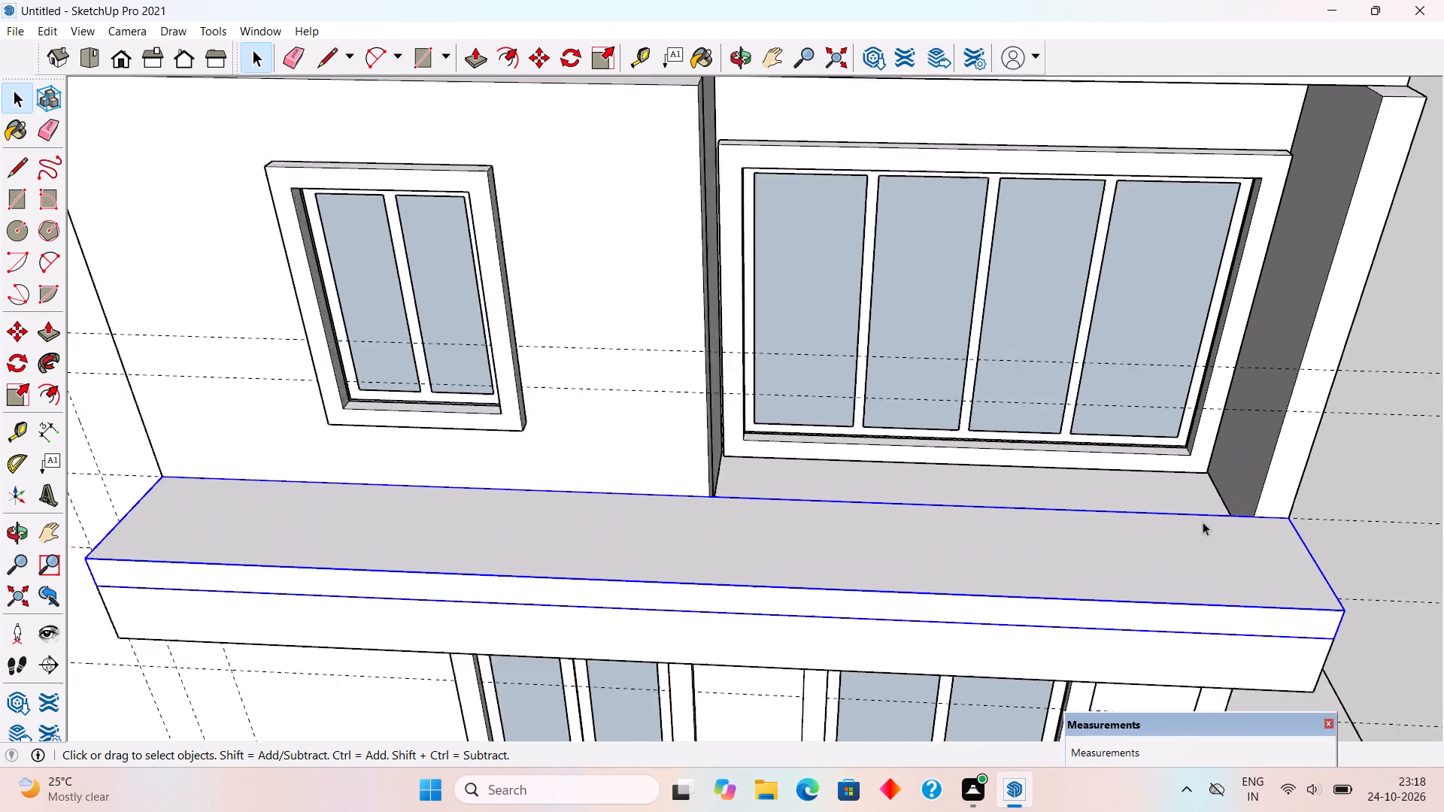
scroll(1203, 522, "up", 3)
middle_click_drag(1169, 496, 989, 365)
scroll(1000, 355, "down", 6)
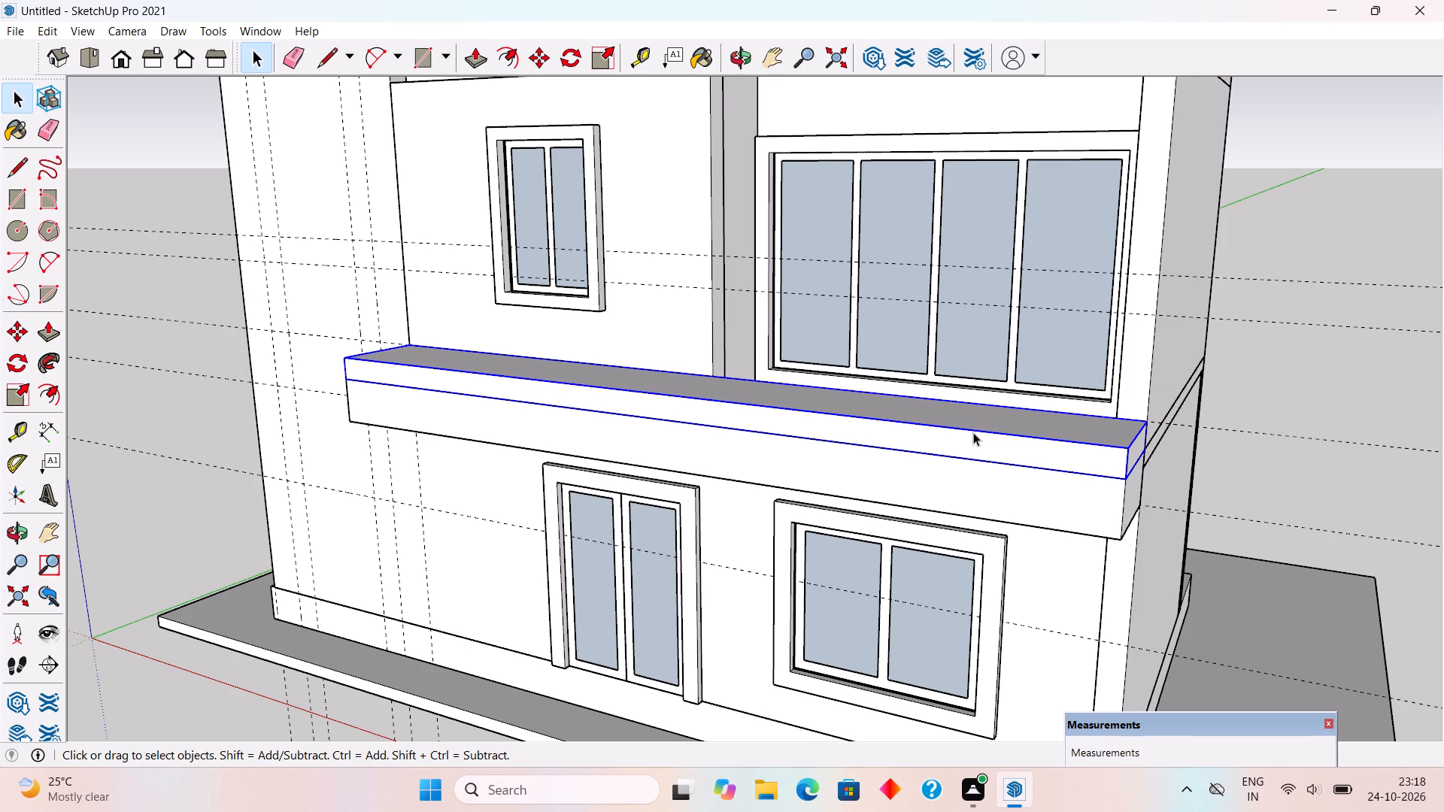
scroll(973, 432, "down", 3)
scroll(635, 408, "down", 2)
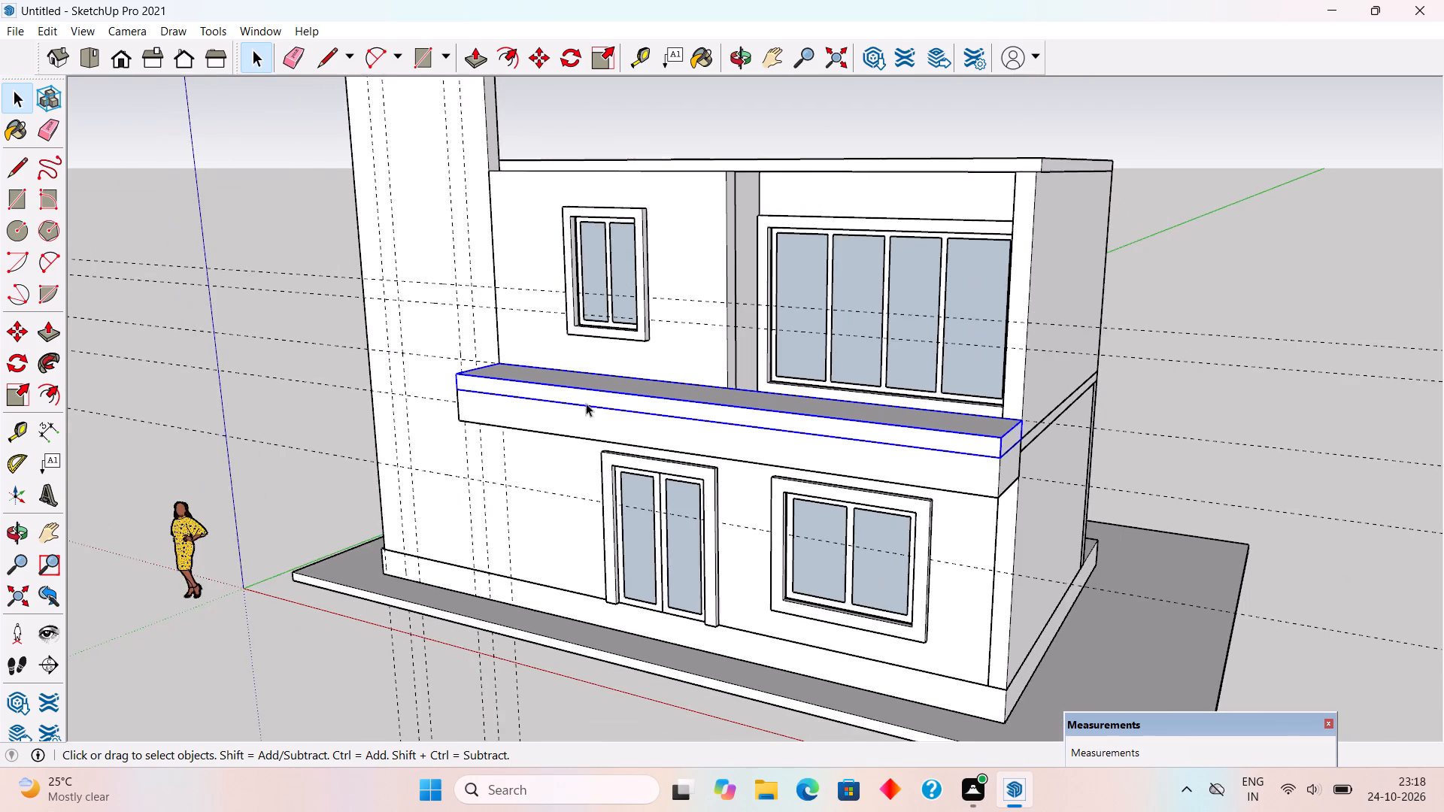
scroll(586, 403, "down", 4)
scroll(516, 402, "down", 1)
middle_click_drag(554, 420, 756, 429)
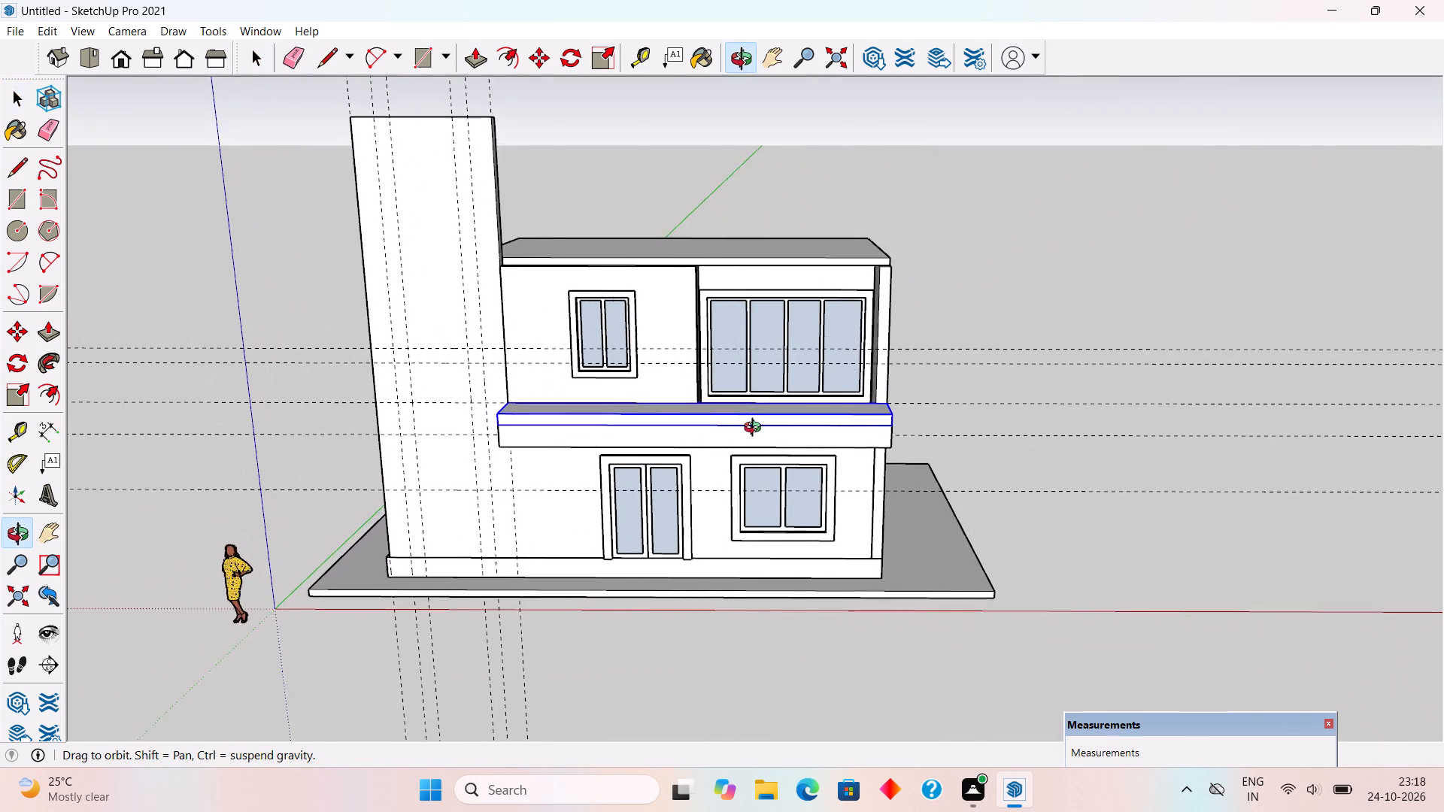
middle_click_drag(756, 429, 769, 429)
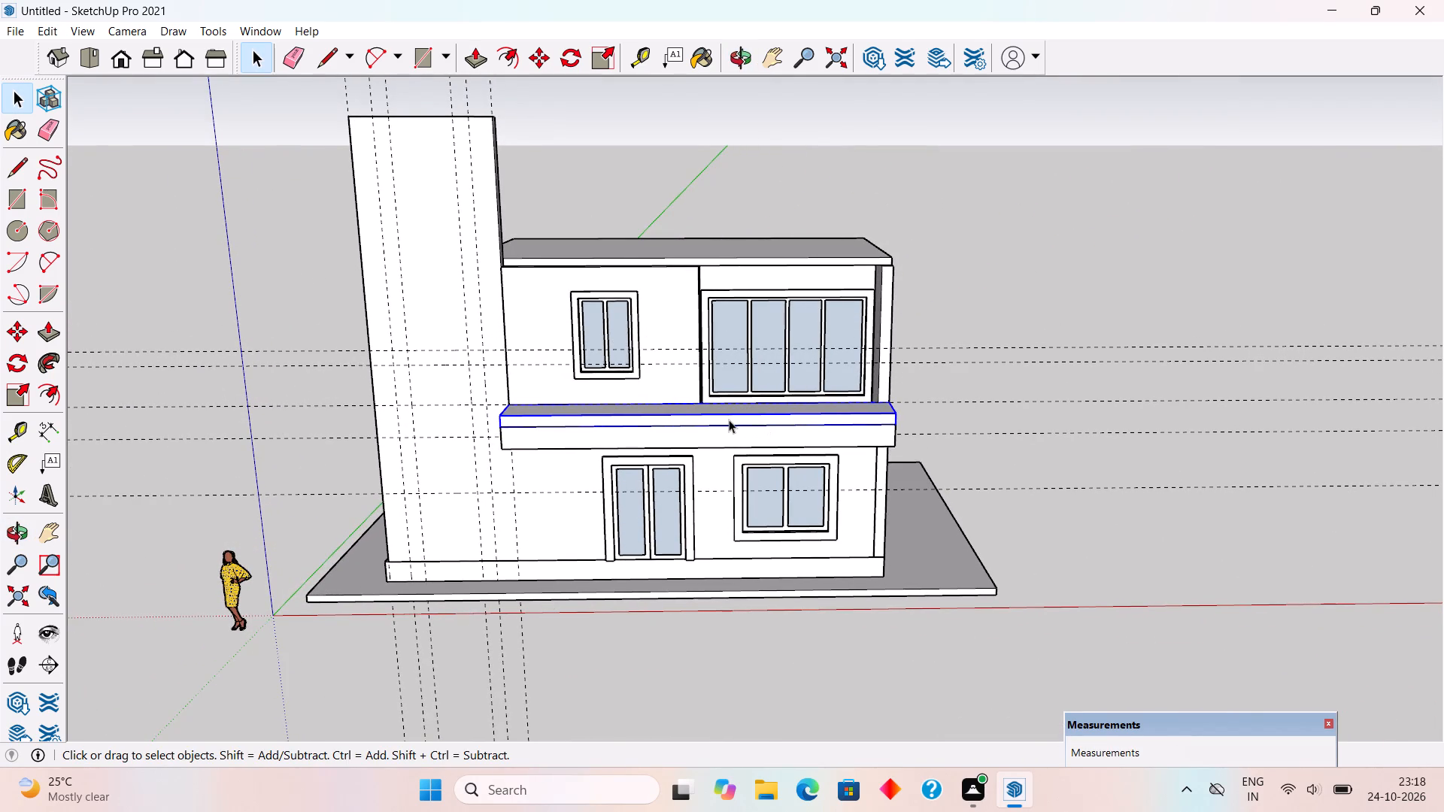
scroll(729, 420, "down", 2)
middle_click_drag(729, 444, 987, 423)
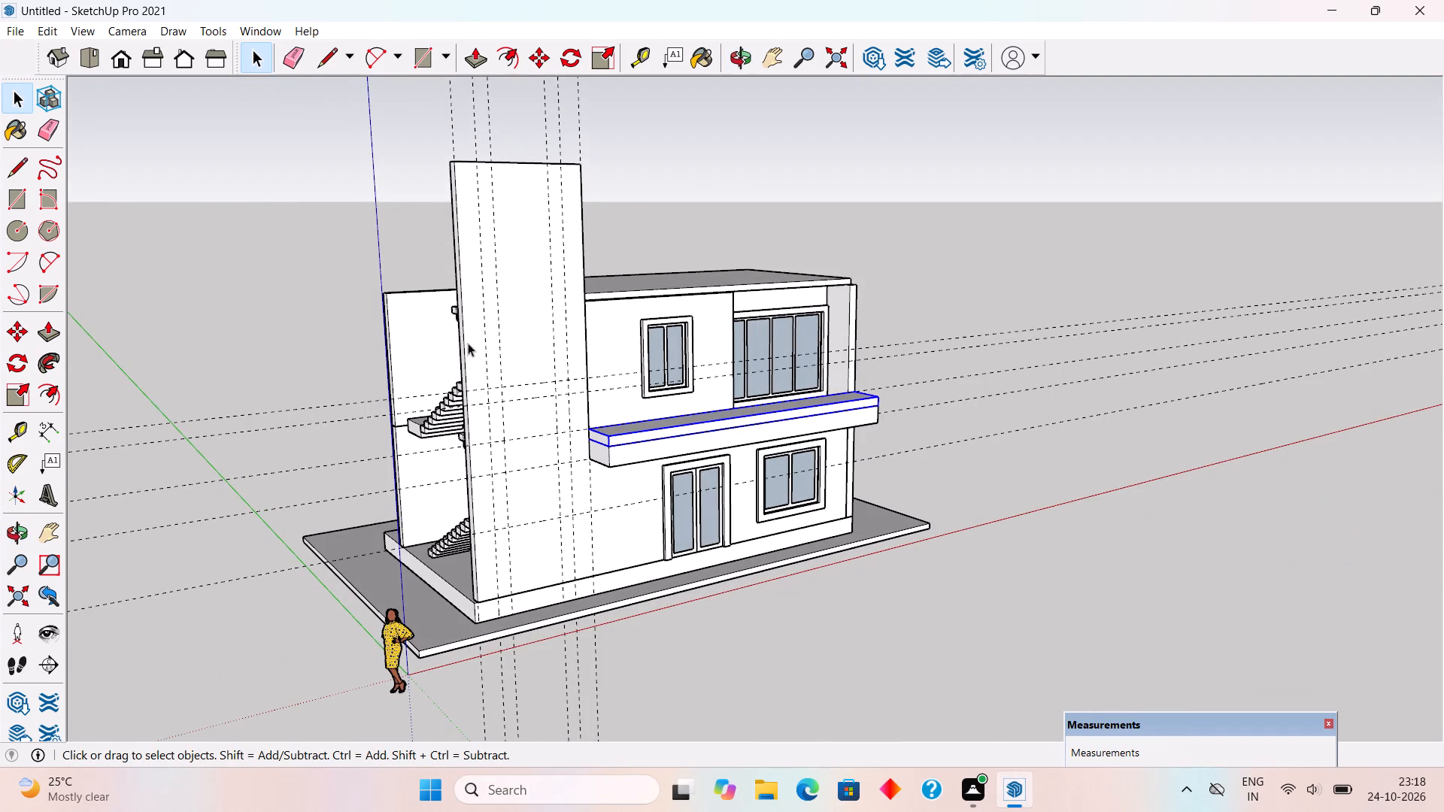
Place a horizontal guide on the tall front wall 2' above the uppermost existing horizontal guide.
scroll(548, 360, "up", 2)
left_click(537, 344)
scroll(537, 344, "up", 3)
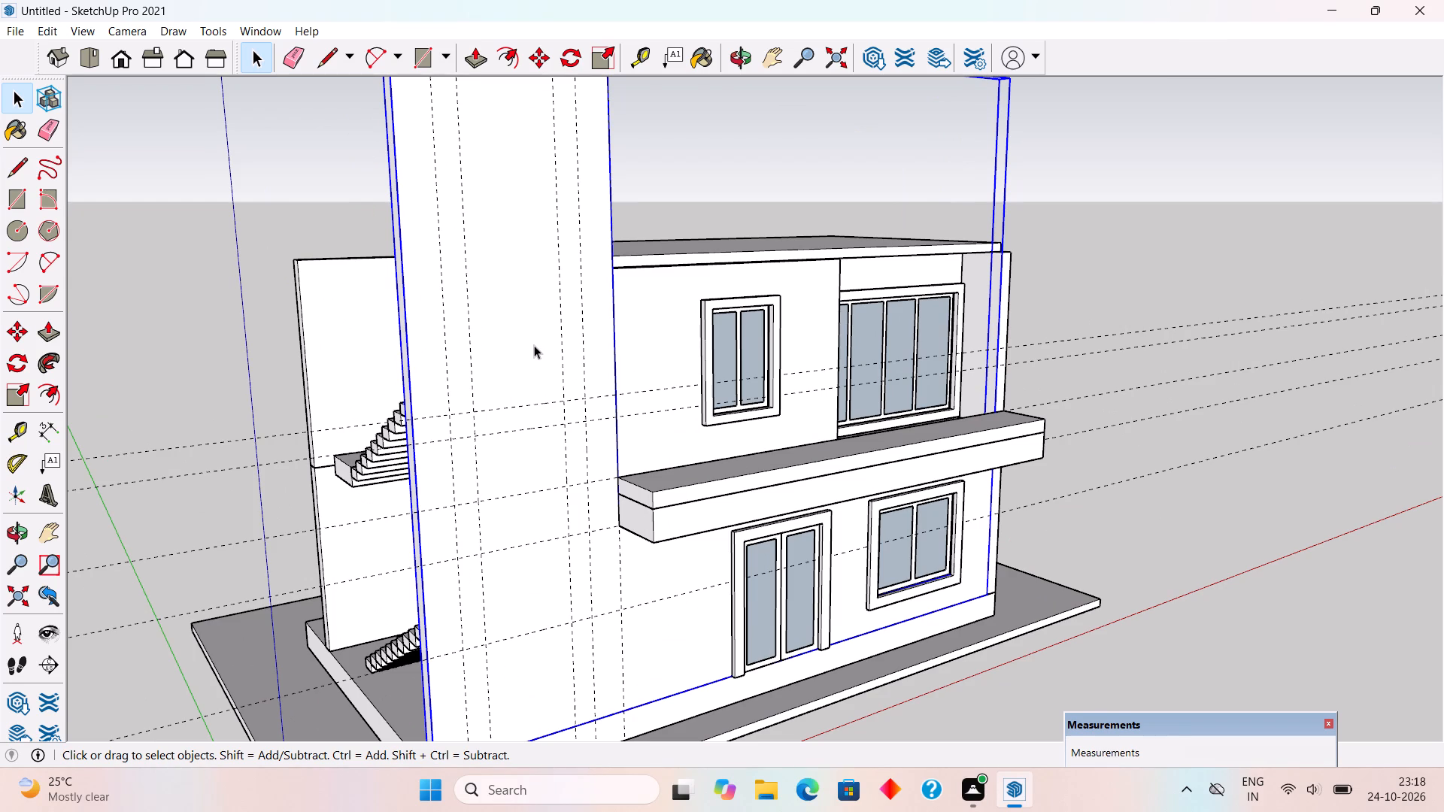
scroll(534, 345, "down", 3)
key("t")
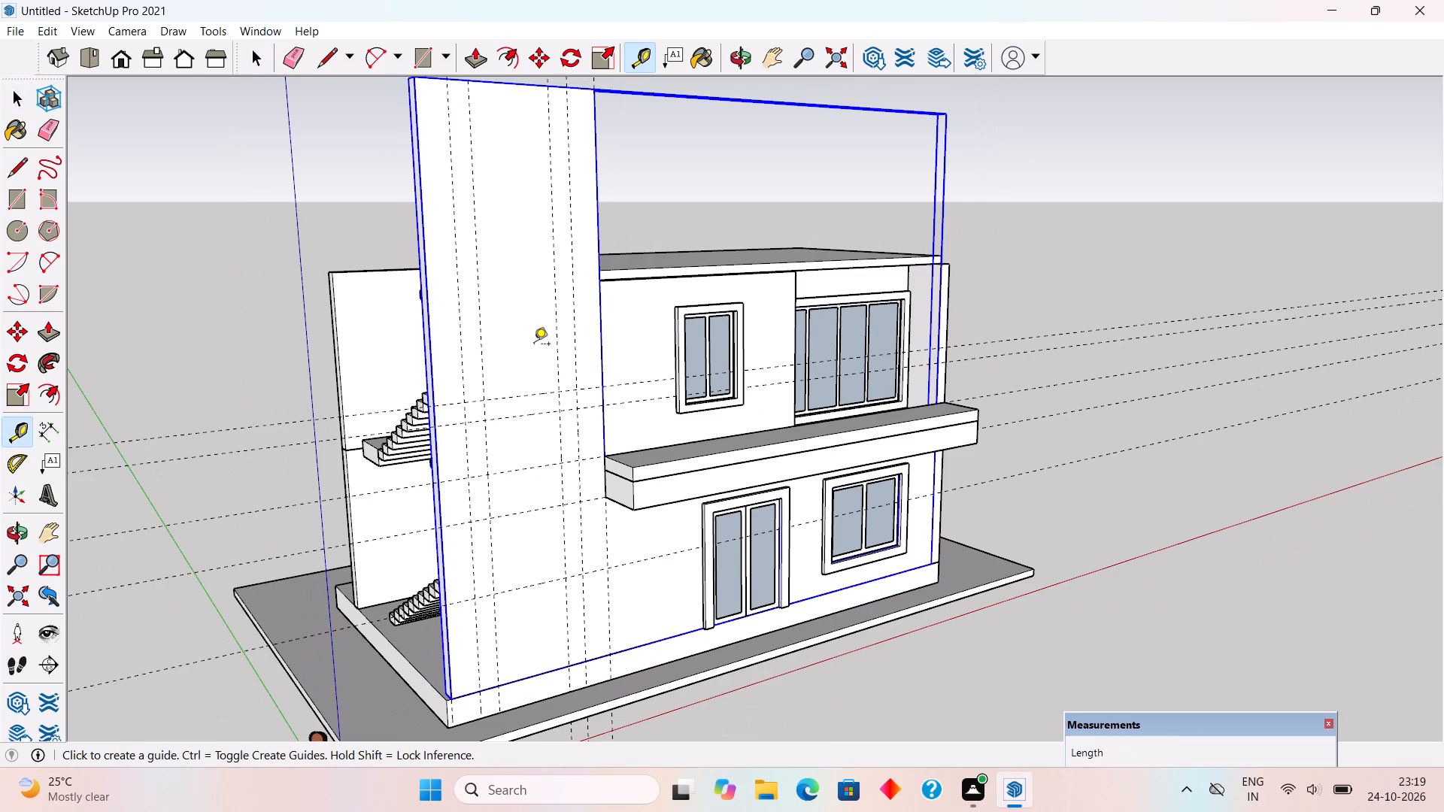
left_click(528, 396)
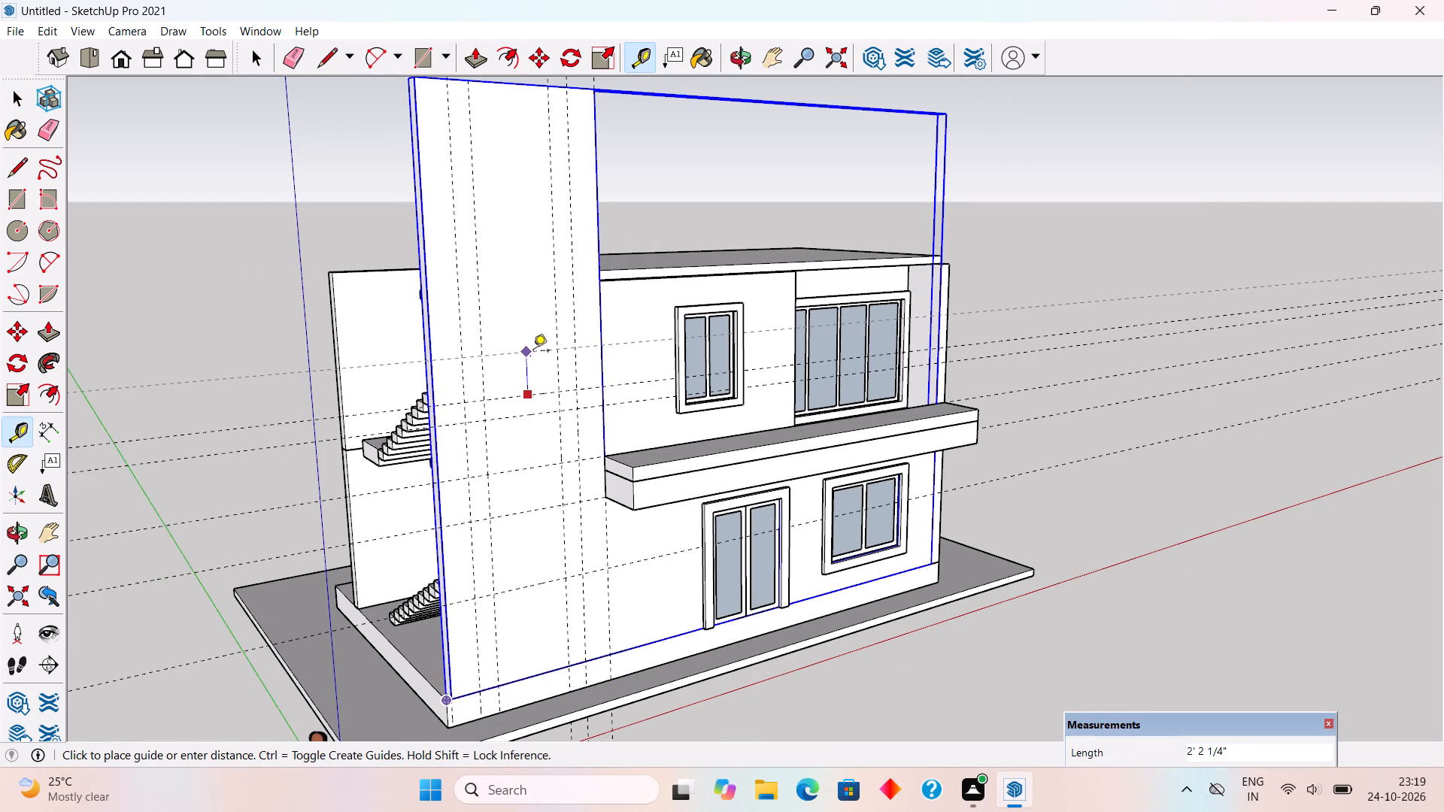
type("2'")
key("Return")
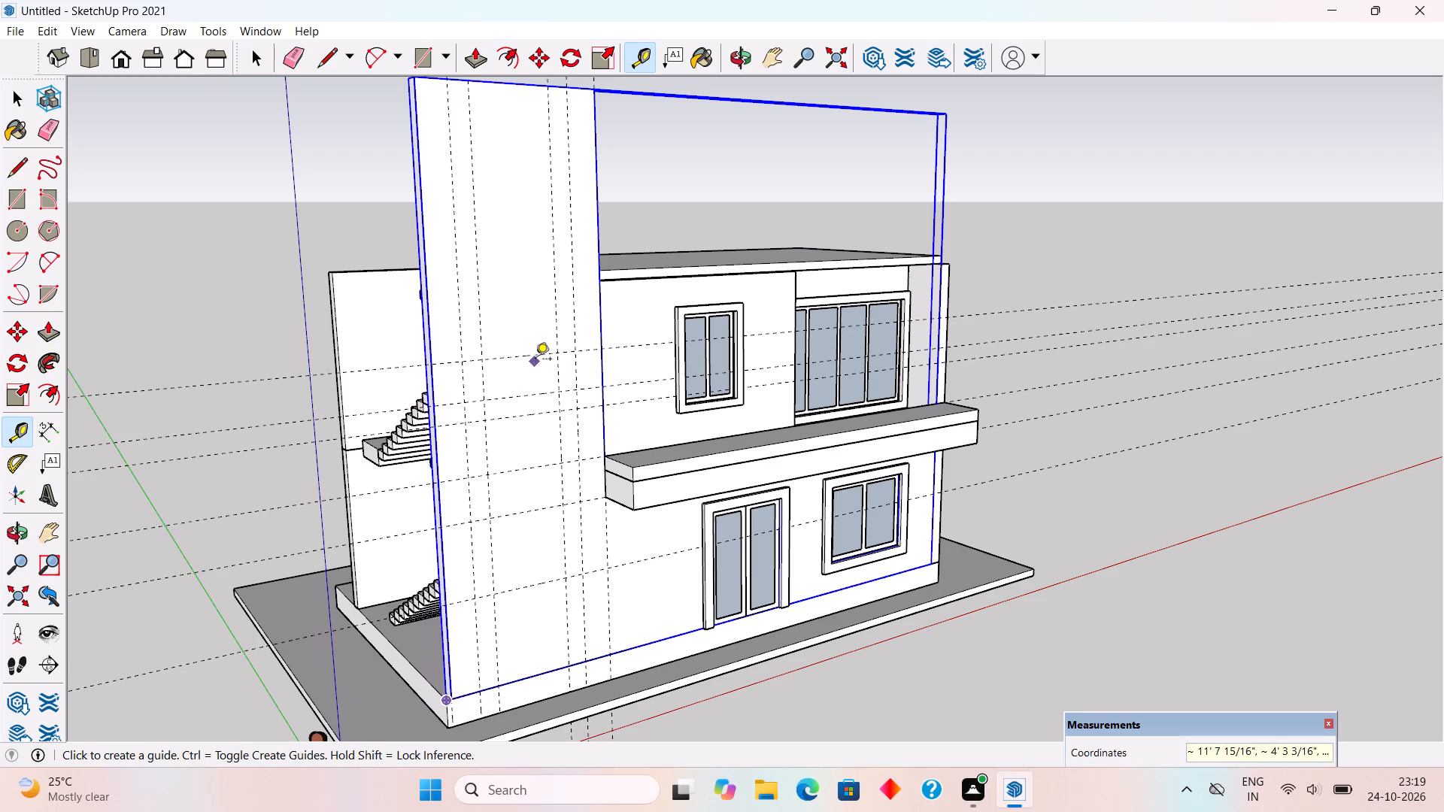
Place a horizontal guide on the tall front wall 10' above the uppermost horizontal guide on that wall.
left_click(535, 360)
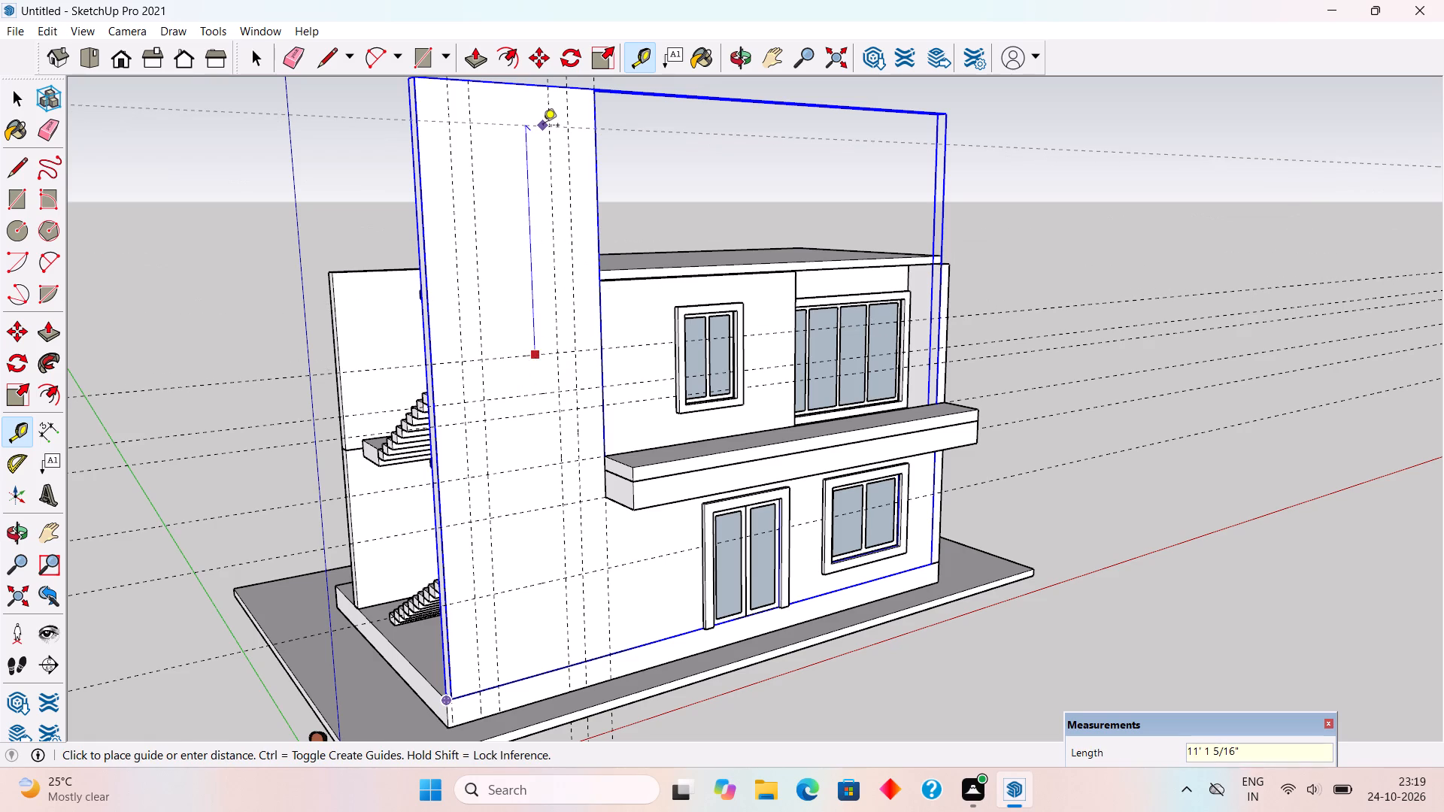
type("10'")
key("Return")
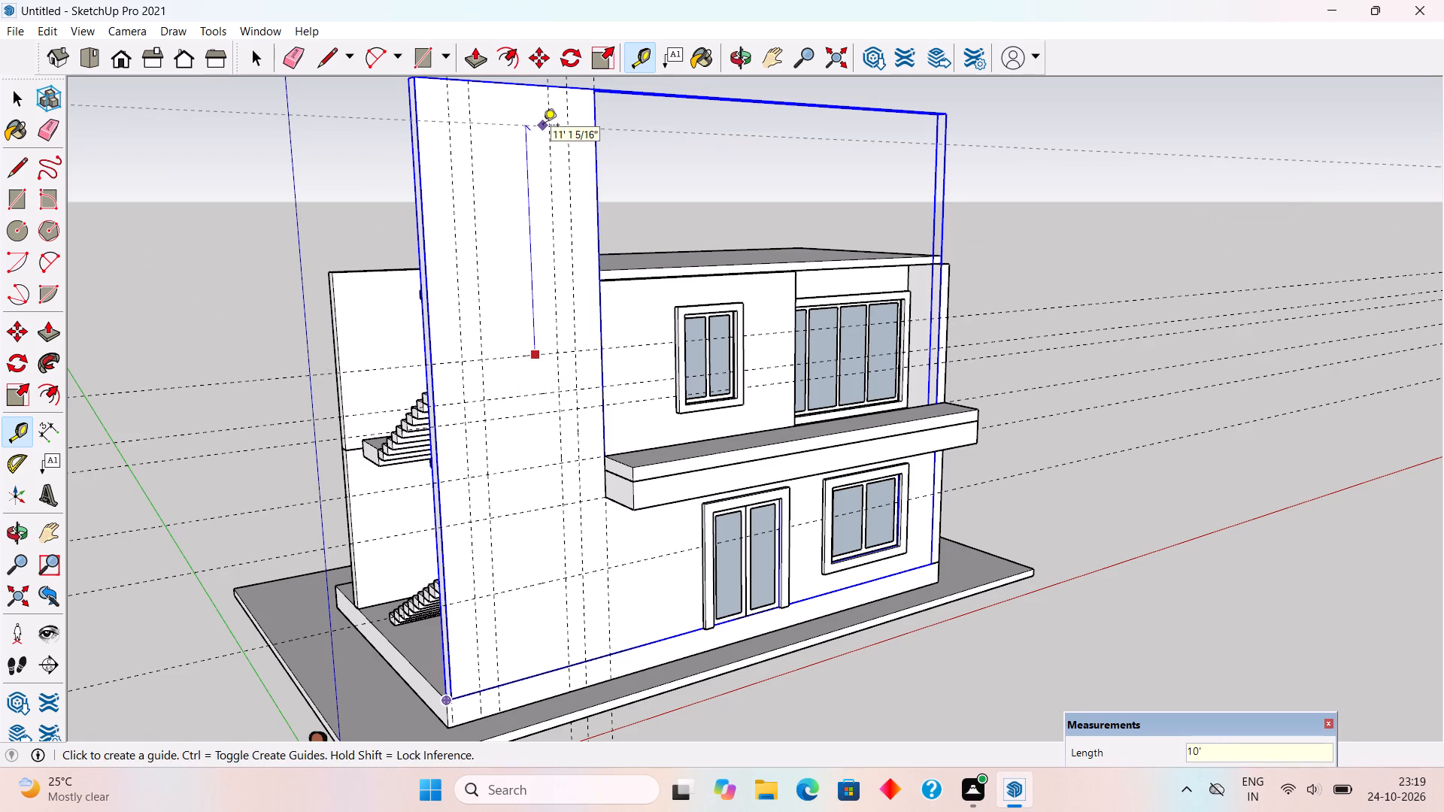
Cut a 4' wide by 10' high opening through the tall wall's upper part, between the guides, using a rectangle and Push/Pull.
key("space")
triple_click(521, 247)
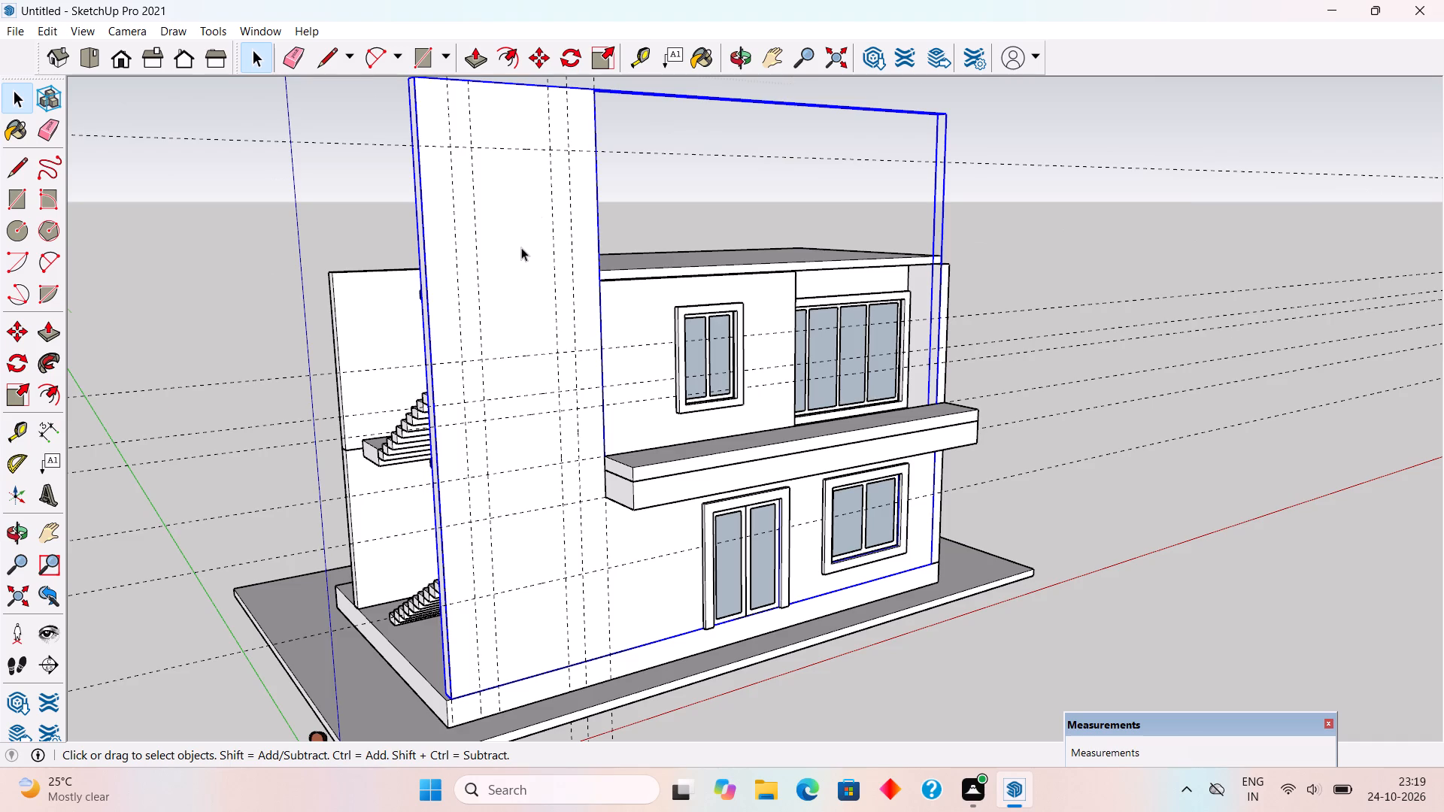
scroll(526, 135, "up", 3)
middle_click_drag(551, 211, 517, 220)
key("r")
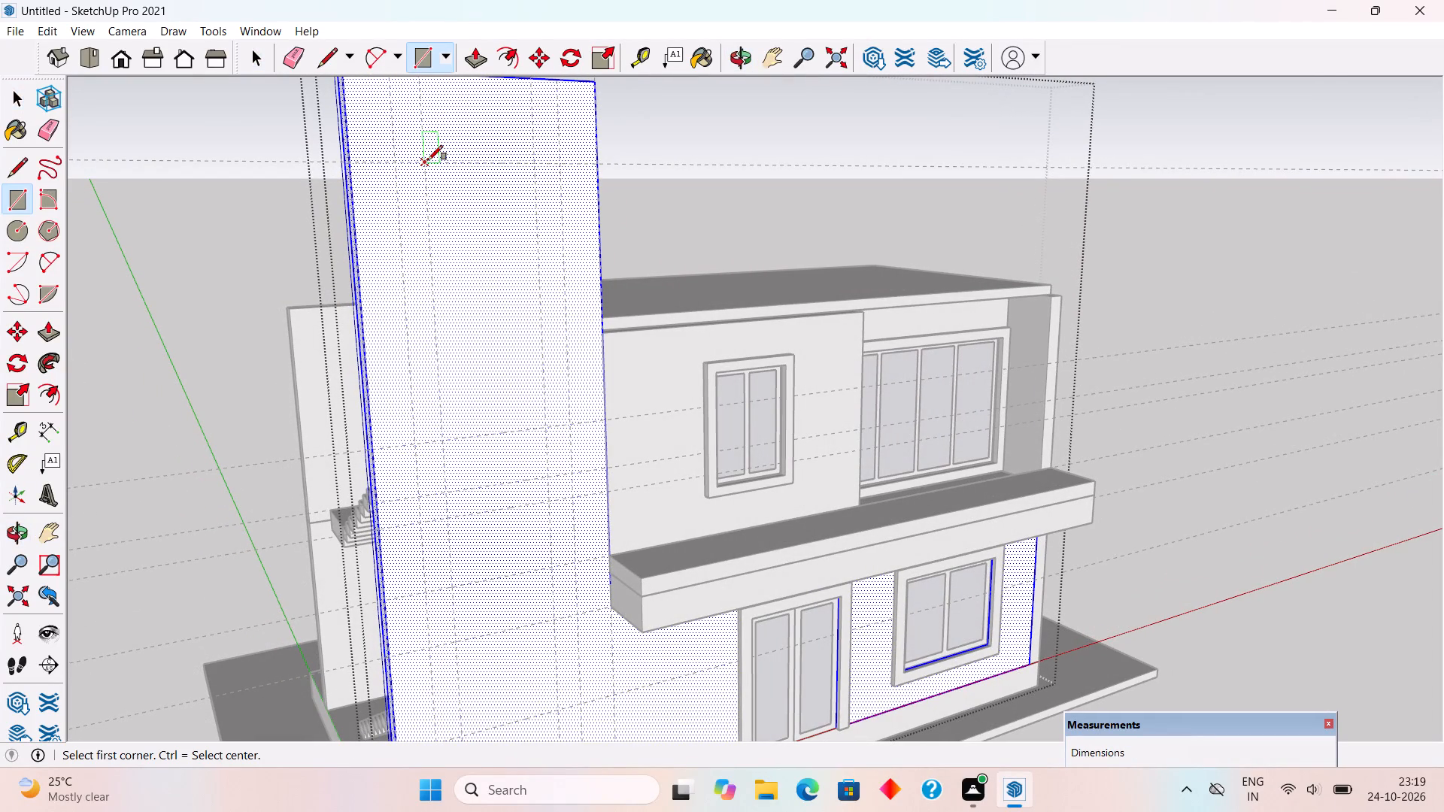
left_click(428, 160)
left_click(545, 431)
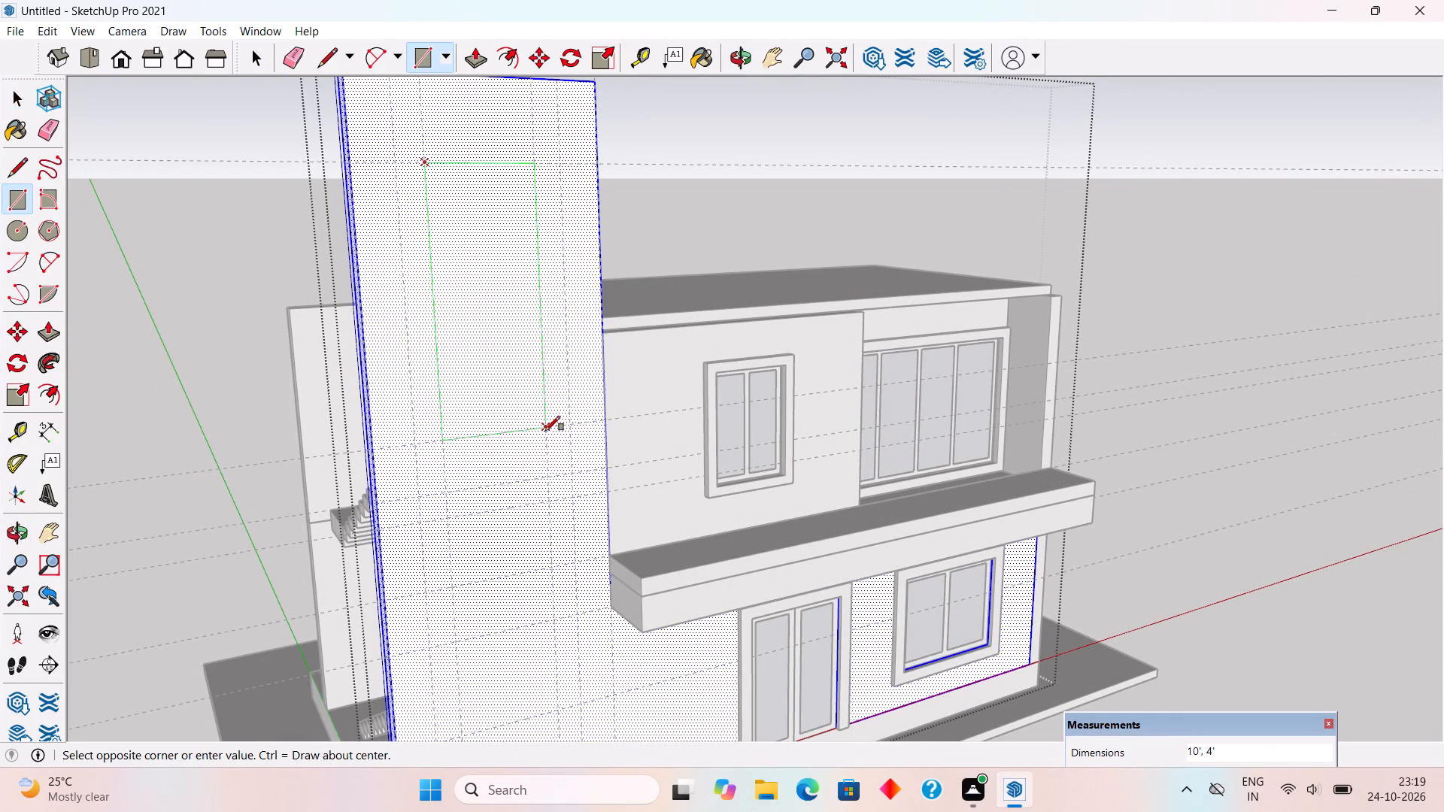
key("p")
left_click_drag(523, 393, 478, 316)
key("space")
scroll(603, 323, "down", 4)
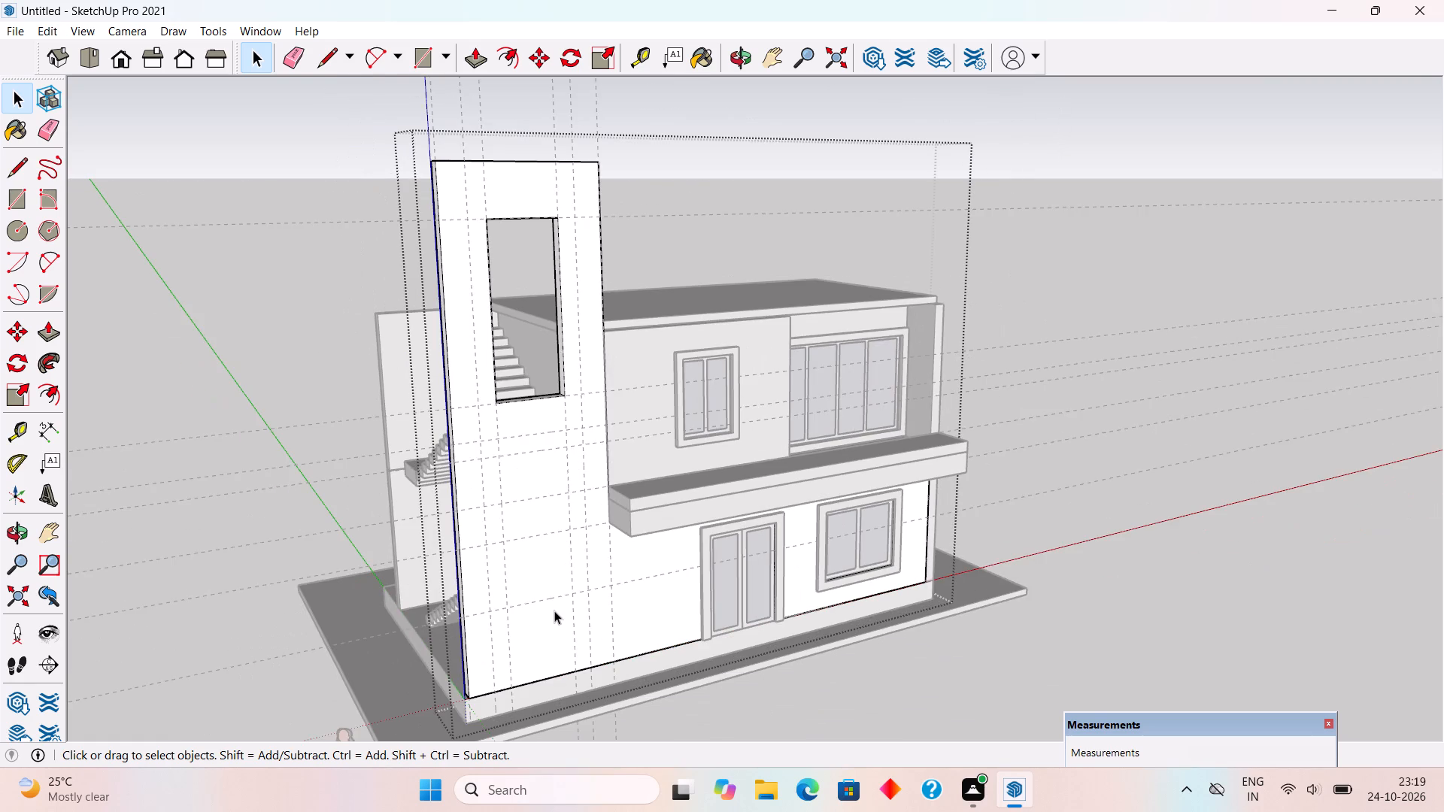
Cut a second opening 4' wide by 9' high through the tall wall, within the guides directly below the upper opening.
scroll(554, 611, "up", 4)
key("r")
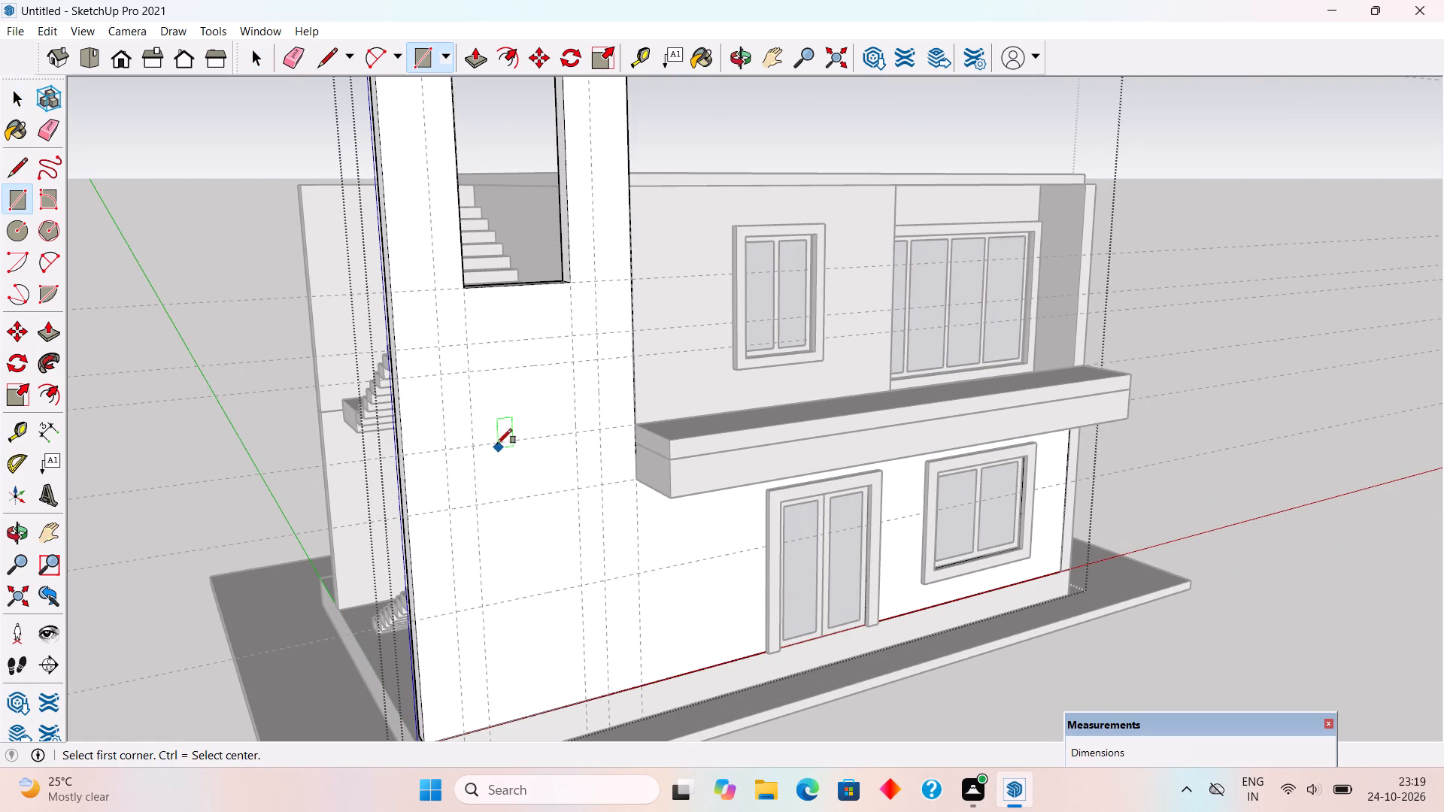
left_click(469, 370)
left_click(581, 585)
key("p")
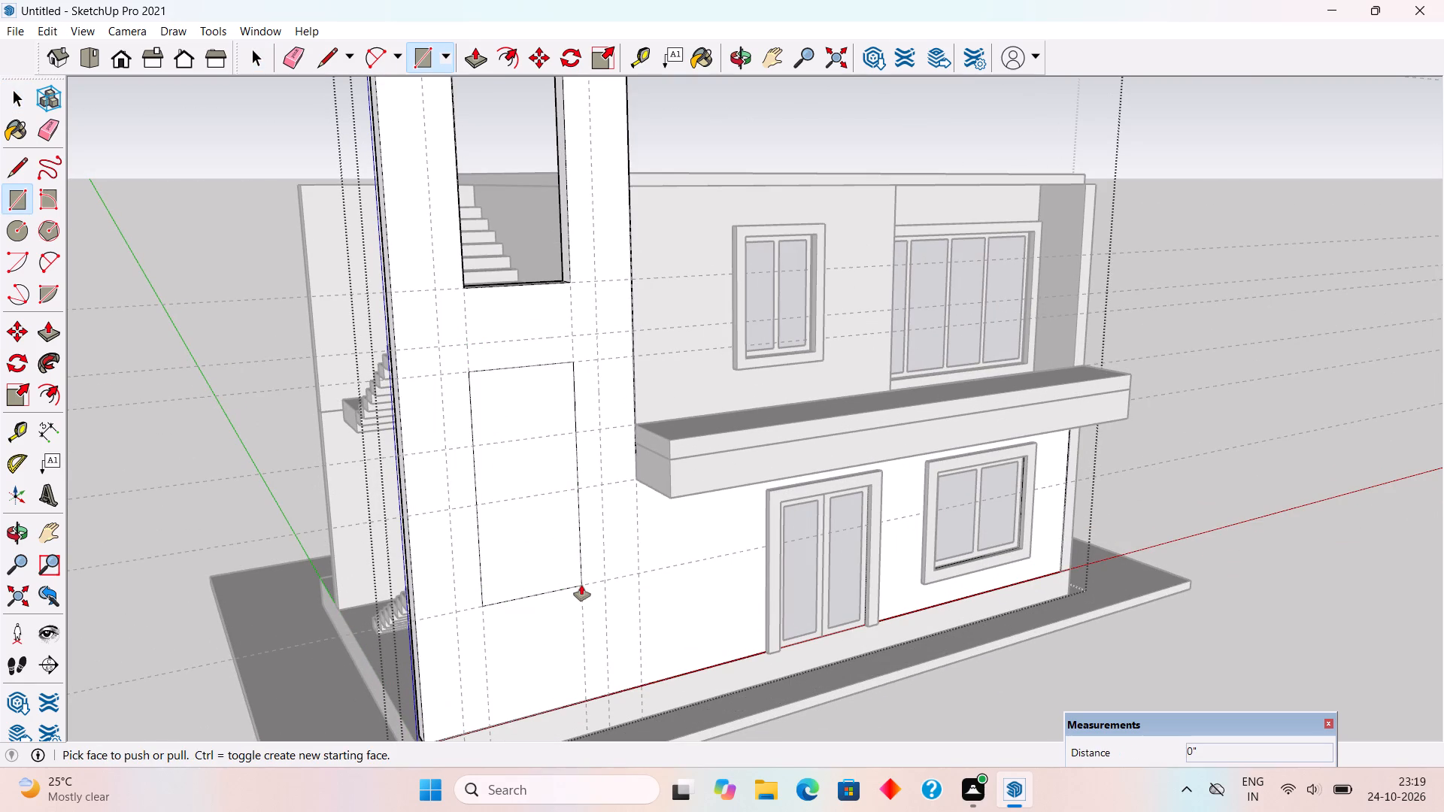
left_click_drag(564, 563, 522, 467)
key("space")
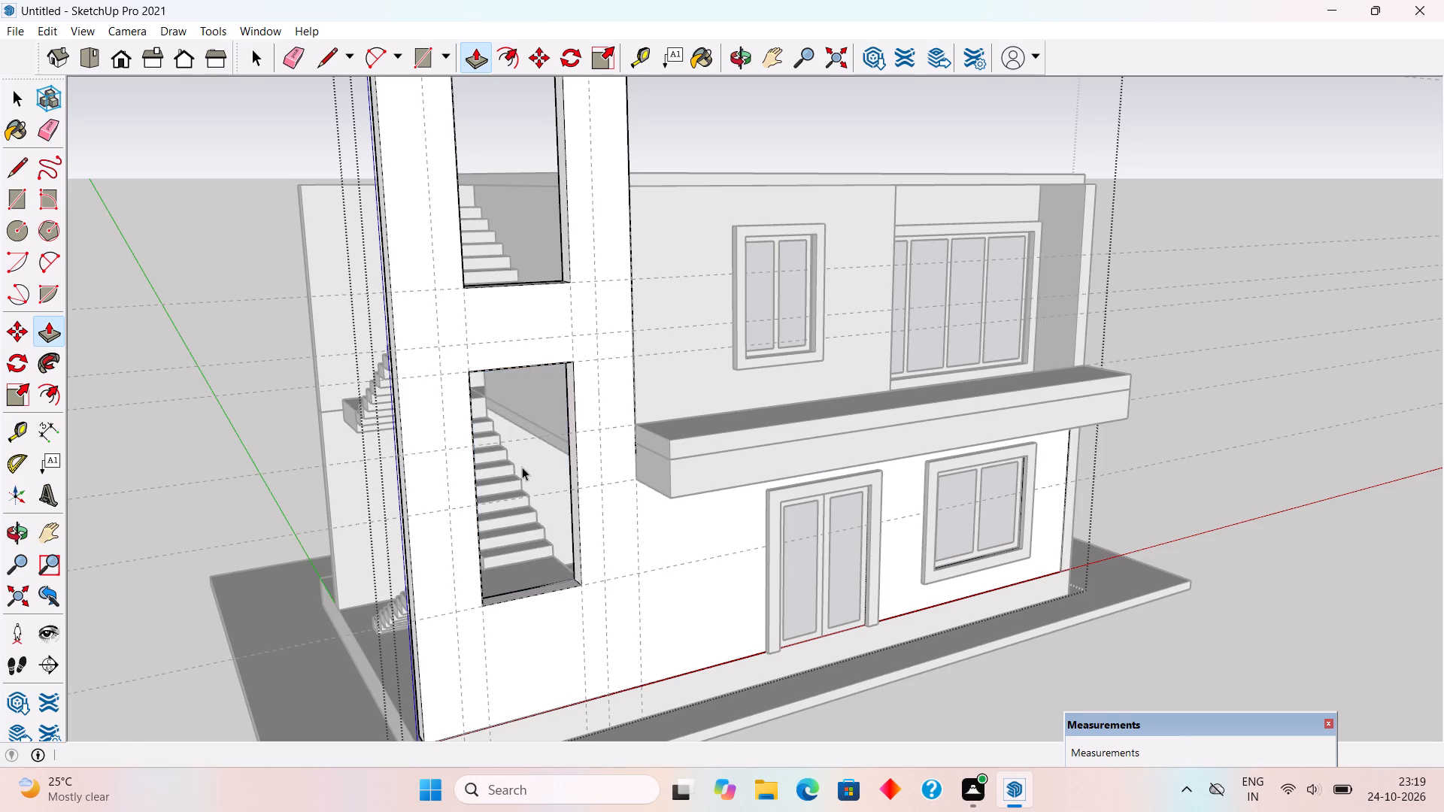
scroll(522, 467, "down", 7)
left_click(820, 556)
Examine the two stair openings in the tall wall from the front and from above.
middle_click_drag(839, 501, 802, 469)
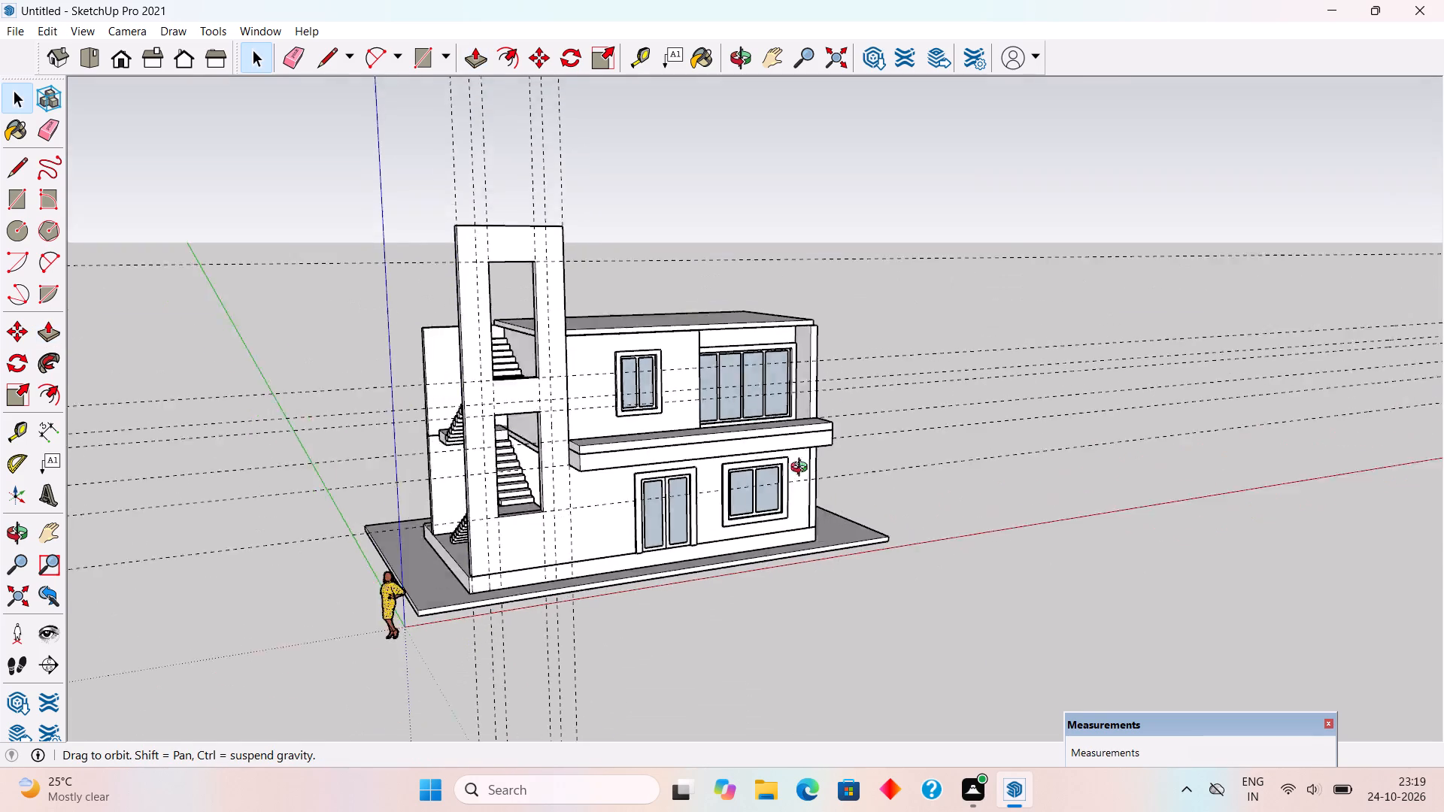
middle_click_drag(802, 469, 580, 421)
scroll(350, 471, "up", 6)
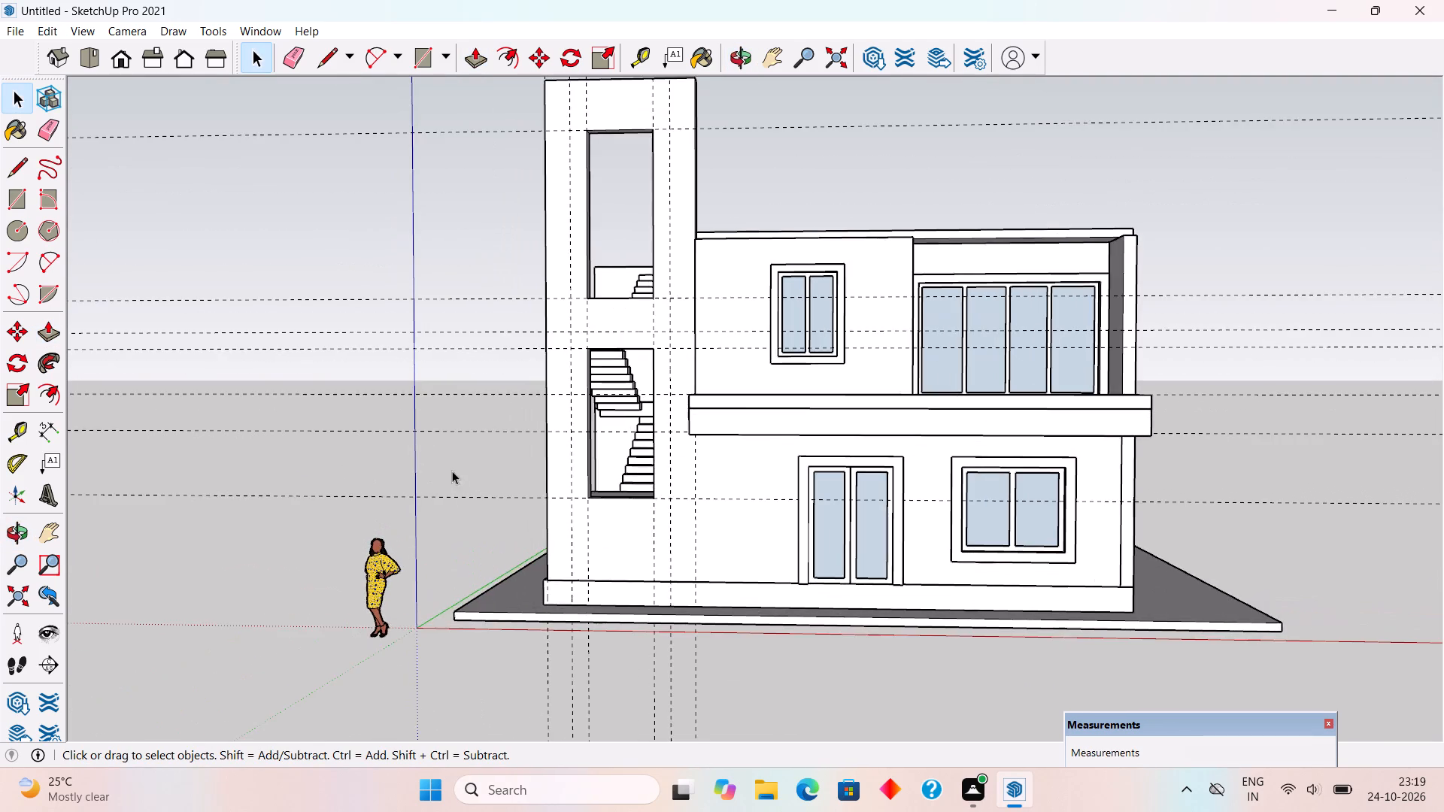
middle_click_drag(487, 498, 644, 626)
scroll(644, 626, "down", 4)
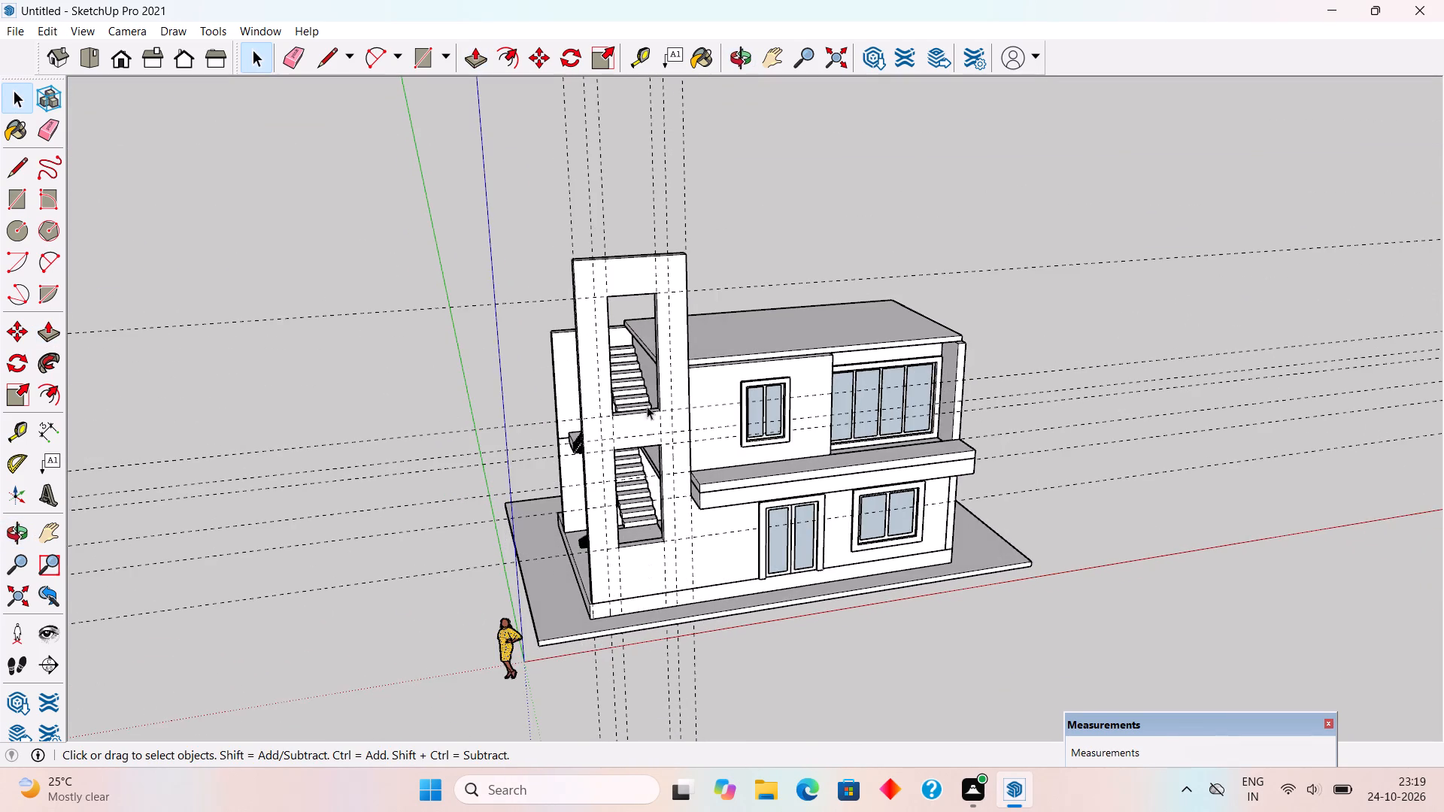
scroll(649, 336, "up", 3)
scroll(707, 507, "up", 1)
middle_click_drag(707, 507, 680, 420)
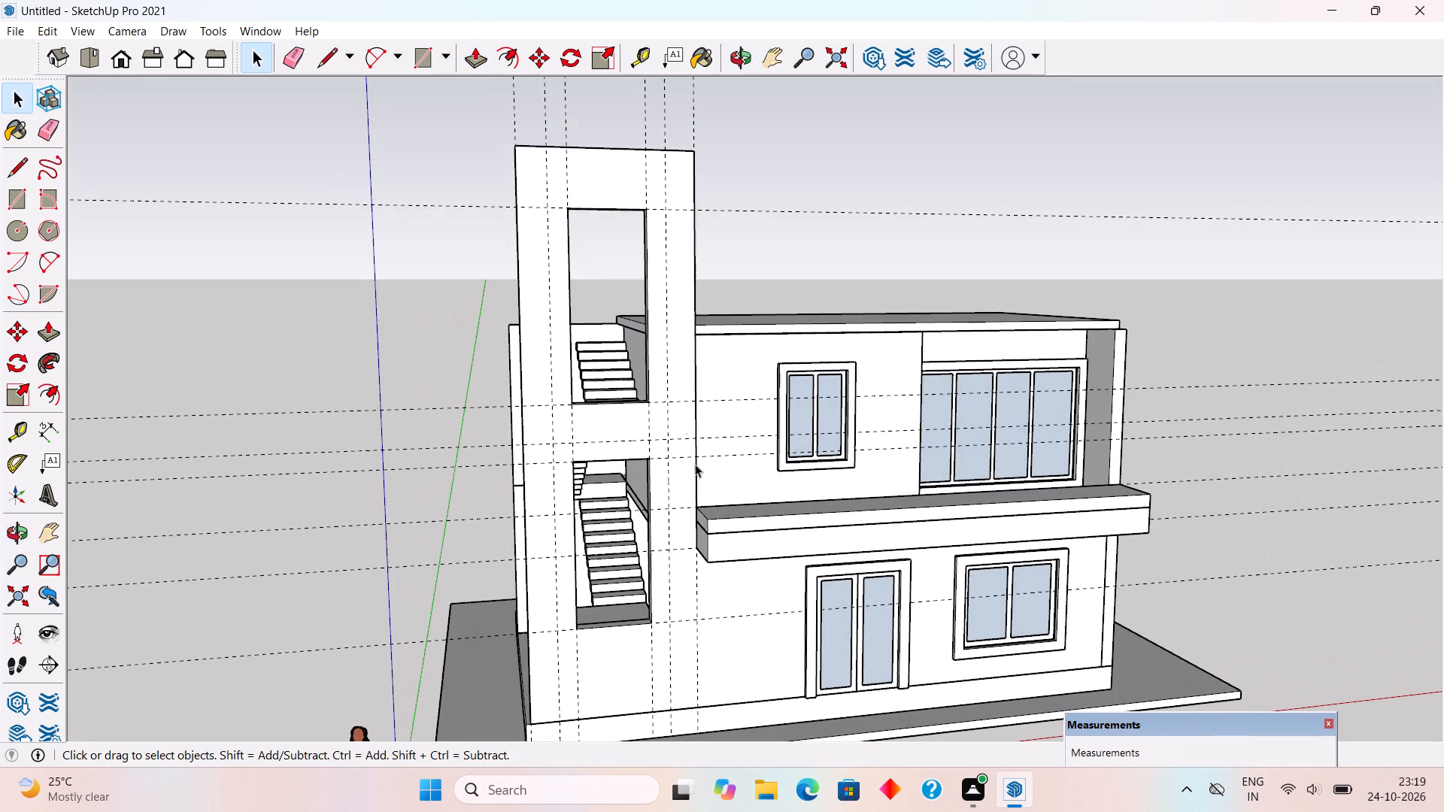
middle_click_drag(708, 465, 664, 445)
Measure the height of the lower stair opening.
key("t")
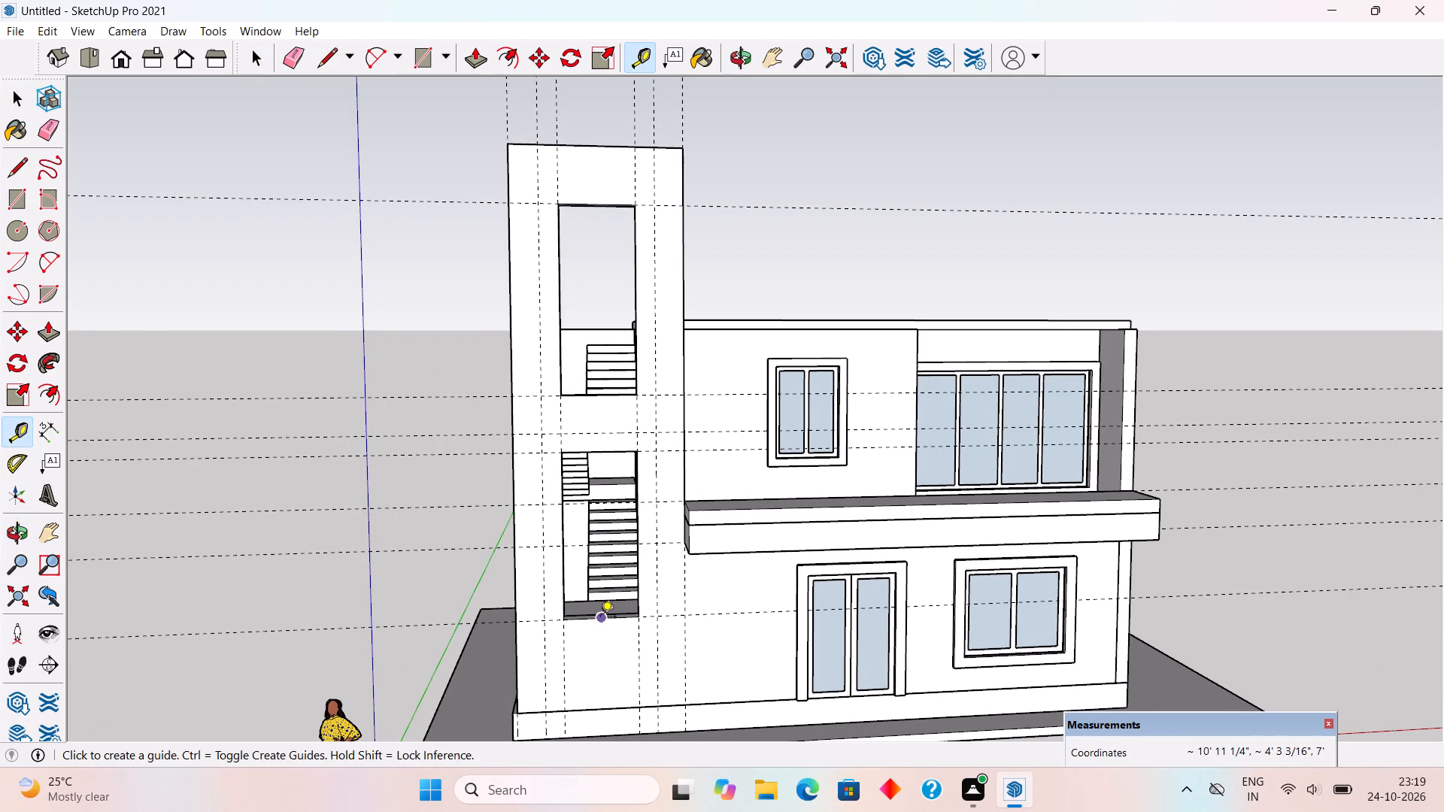
left_click(601, 621)
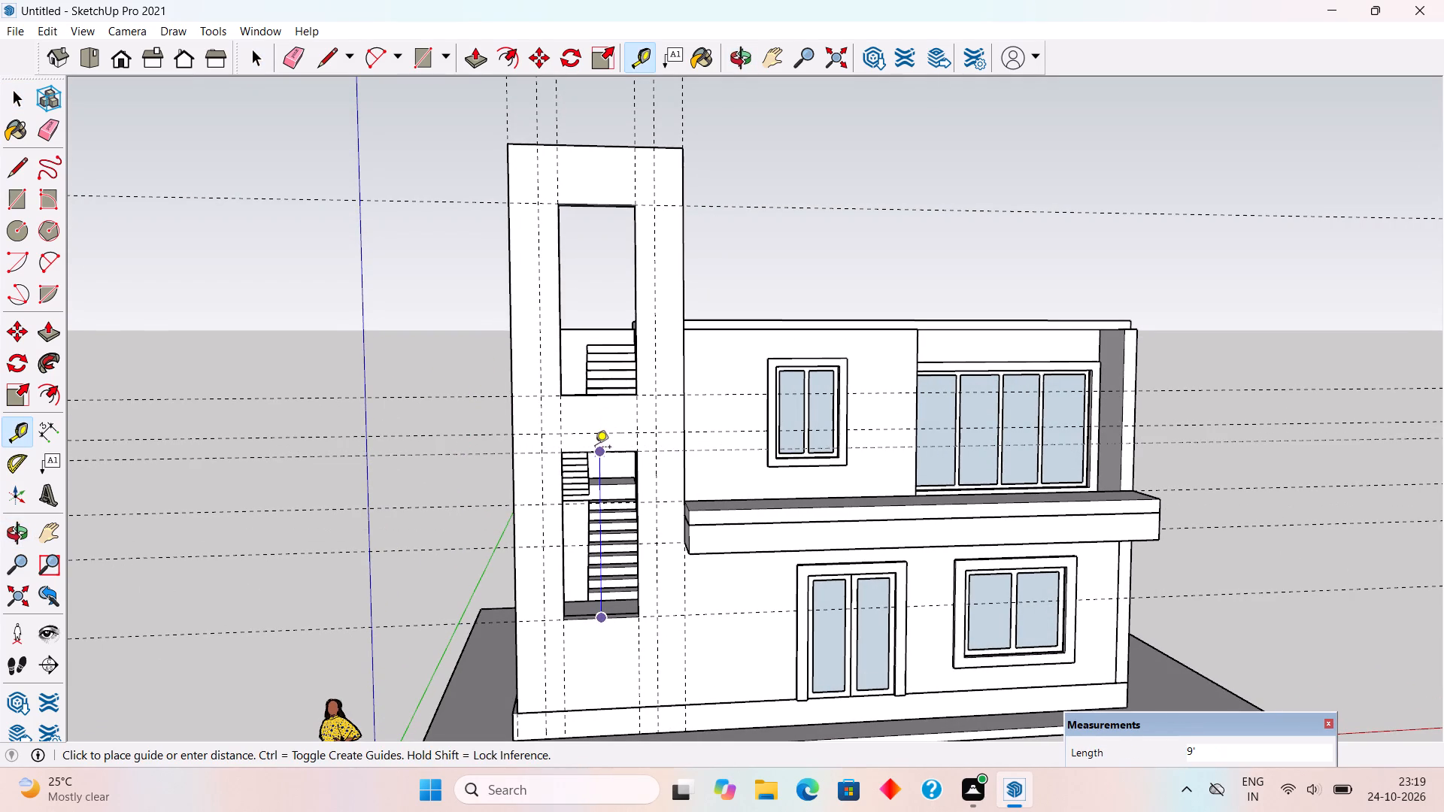
key("space")
Examine how the upper and lower openings line up with the stairs behind the tall wall.
middle_click_drag(620, 453, 635, 544)
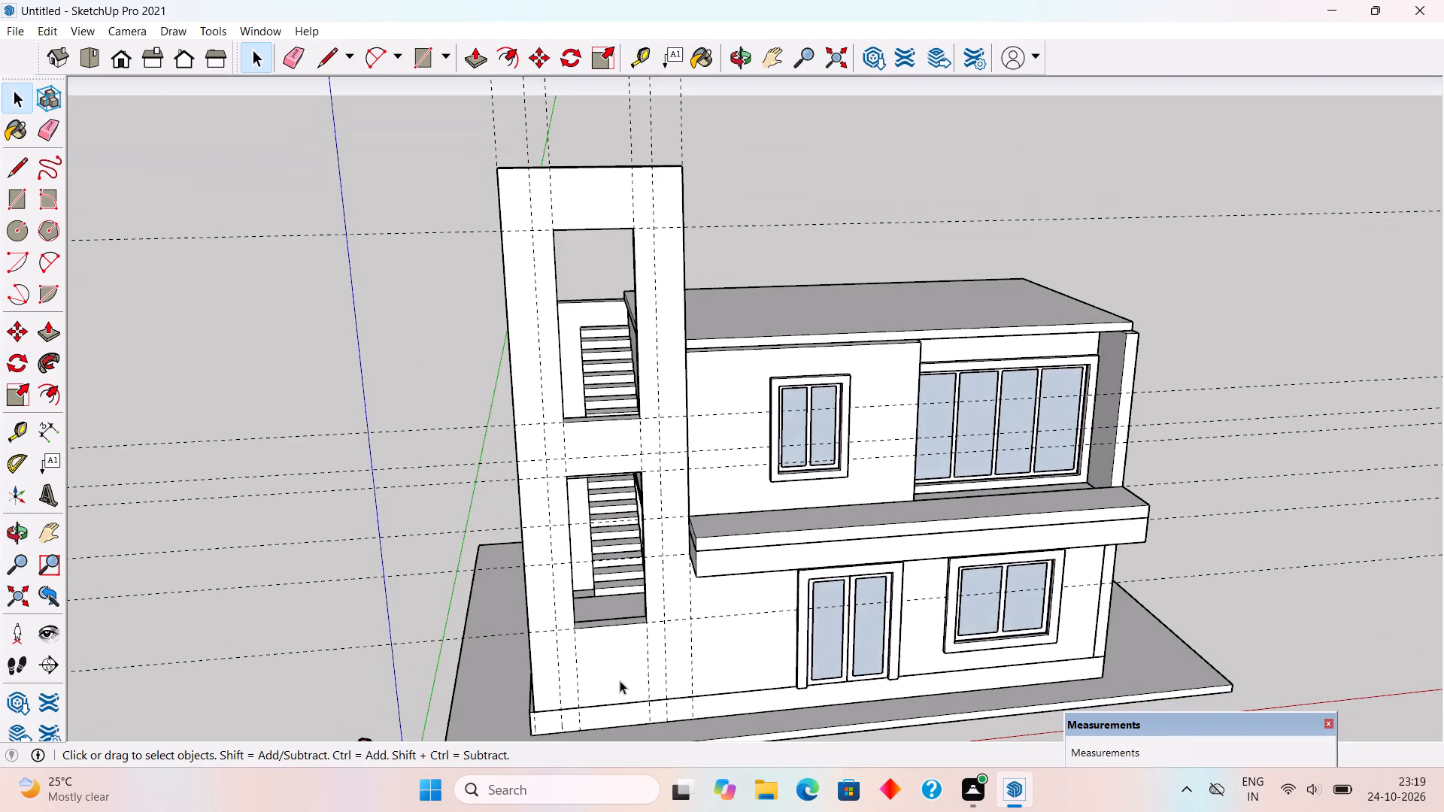
scroll(624, 680, "up", 4)
scroll(632, 671, "down", 6)
scroll(602, 290, "up", 2)
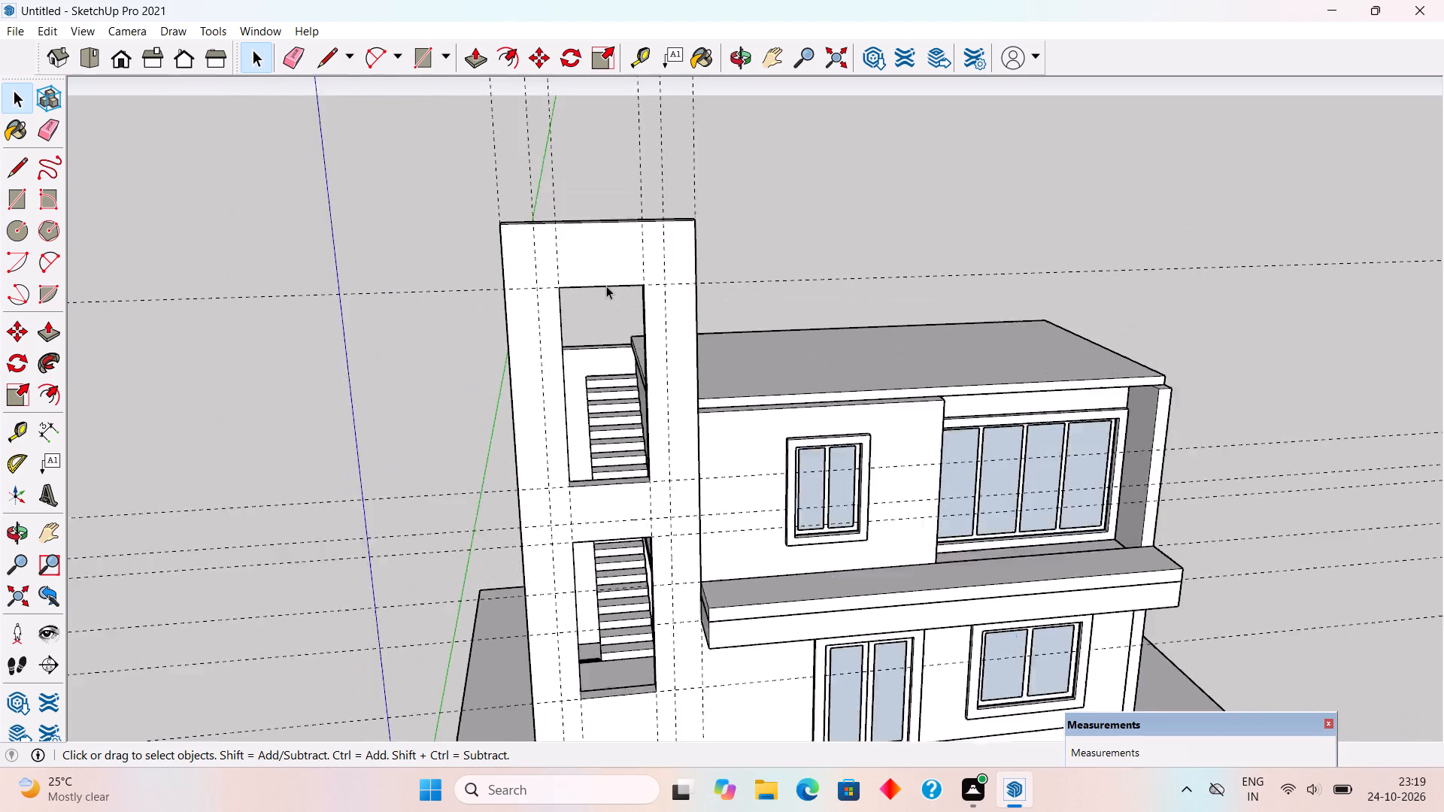
scroll(606, 286, "up", 7)
middle_click_drag(620, 290, 634, 214)
scroll(634, 214, "down", 3)
scroll(657, 341, "down", 1)
middle_click_drag(687, 407, 718, 498)
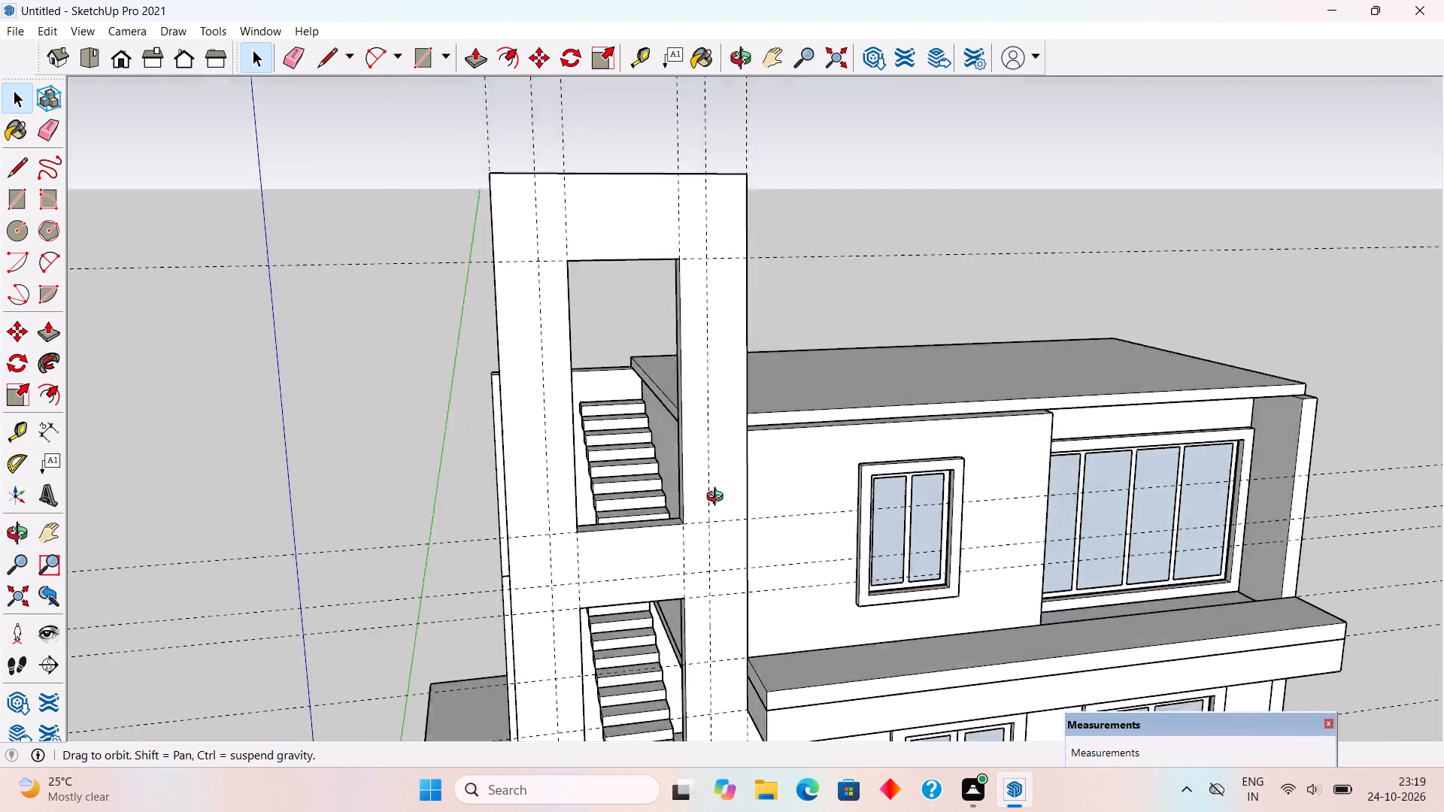
middle_click_drag(718, 498, 739, 577)
Raise the sill face of the upper stair opening by 6" with Push/Pull inside the wall group.
scroll(670, 592, "up", 8)
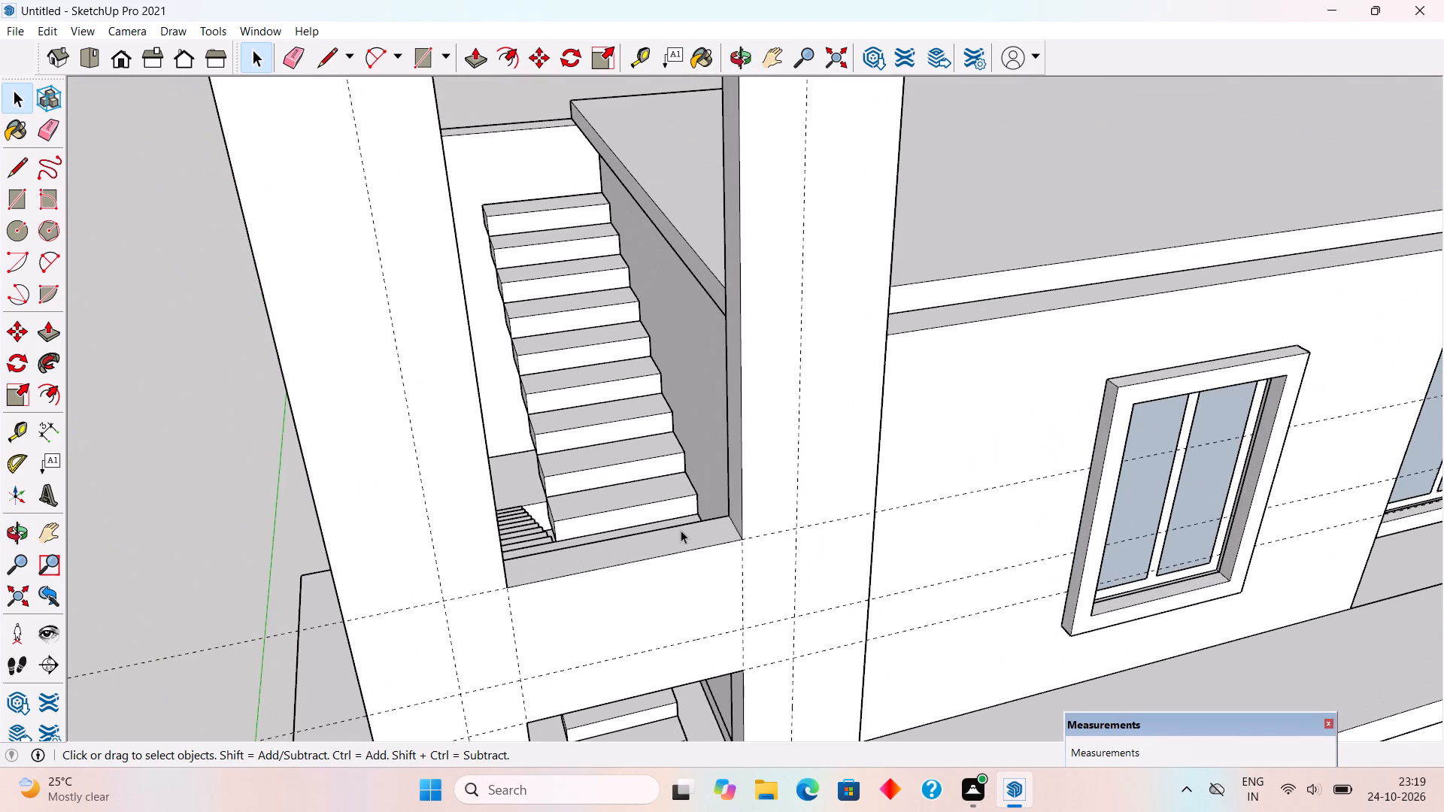
triple_click(681, 530)
key("p")
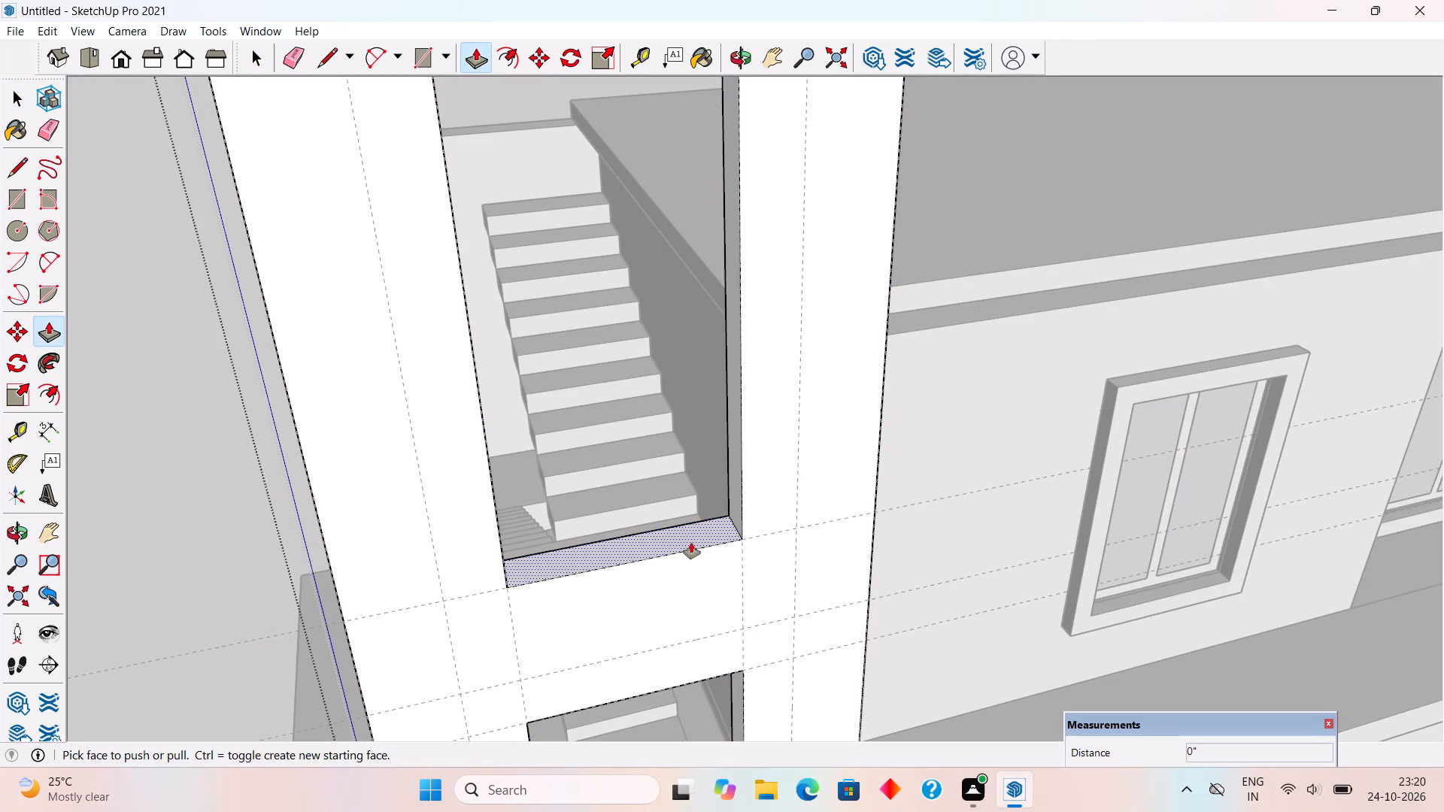
left_click(691, 543)
key("6")
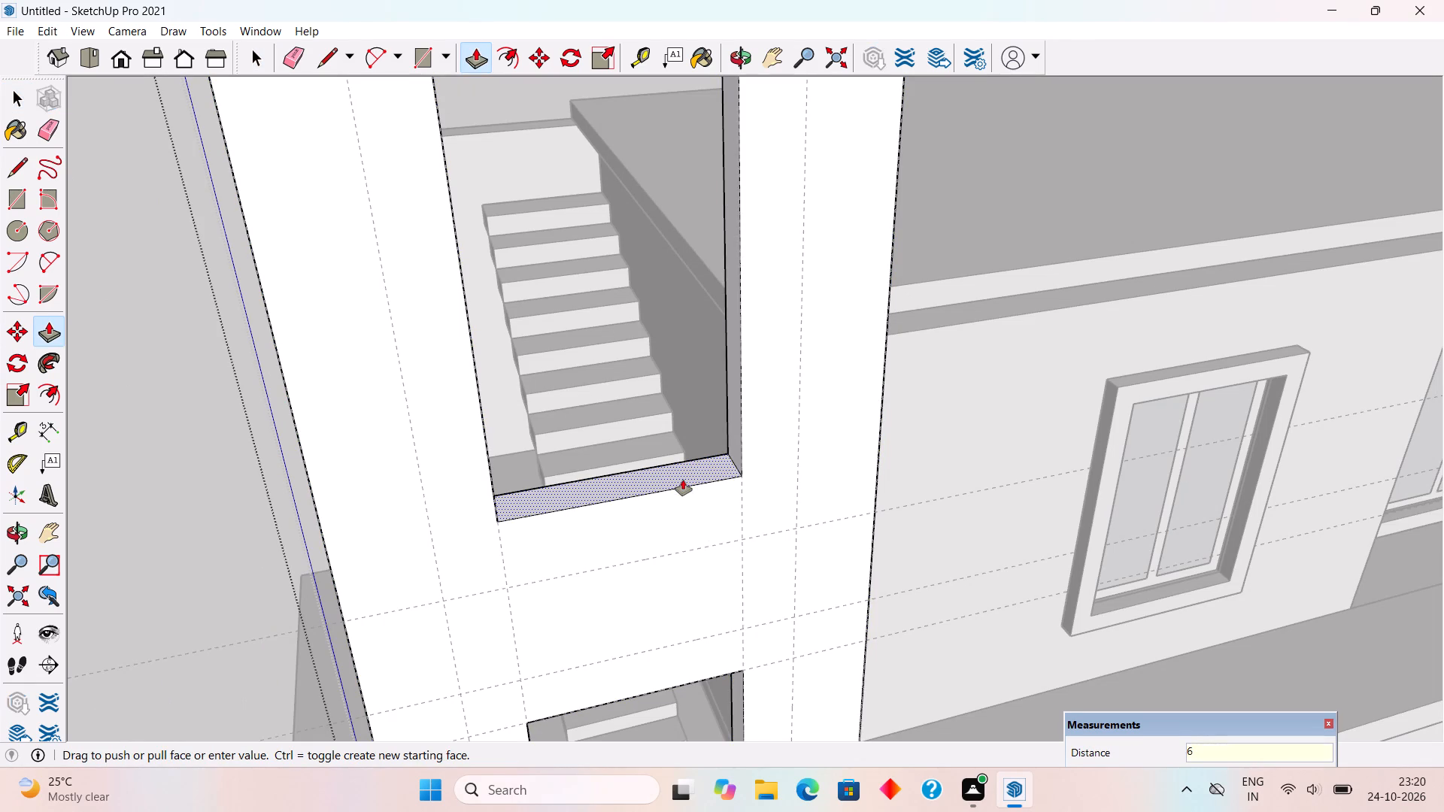
key("shift+quotedbl")
key("Return")
Raise the head face of the lower stair opening by 6" with Push/Pull and leave the wall group.
scroll(683, 480, "down", 5)
middle_click_drag(736, 547, 622, 146)
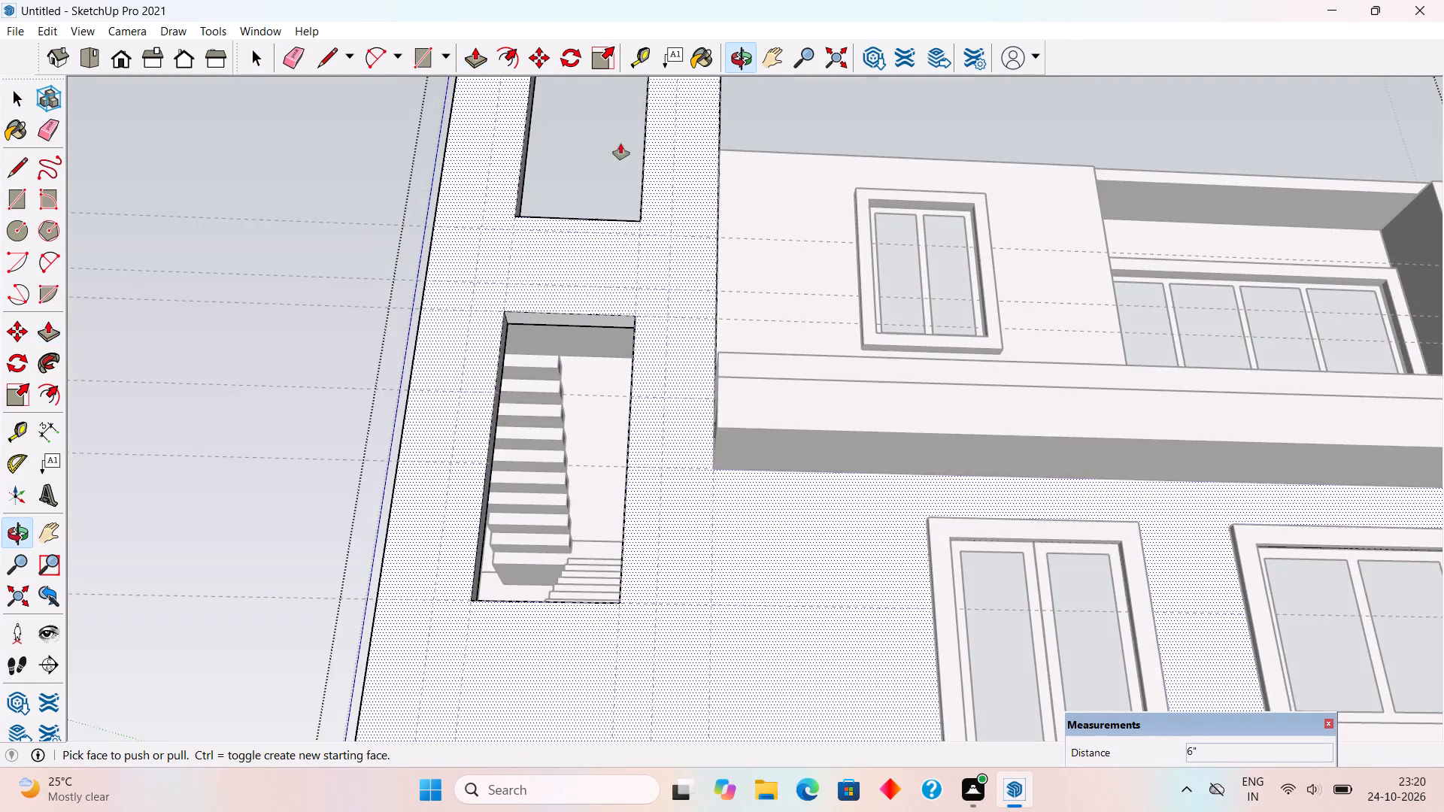
left_click(620, 314)
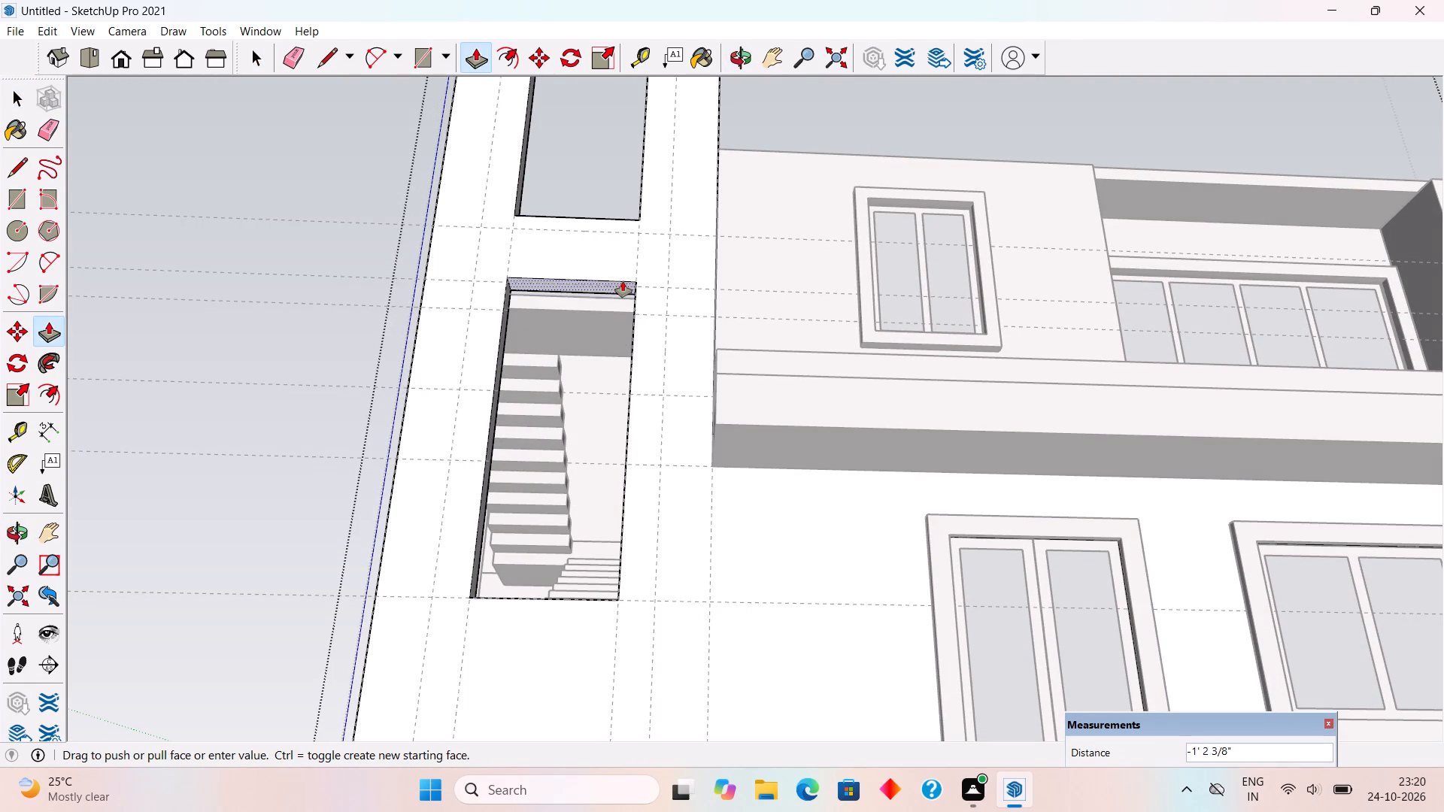
type("6\"")
key("Return")
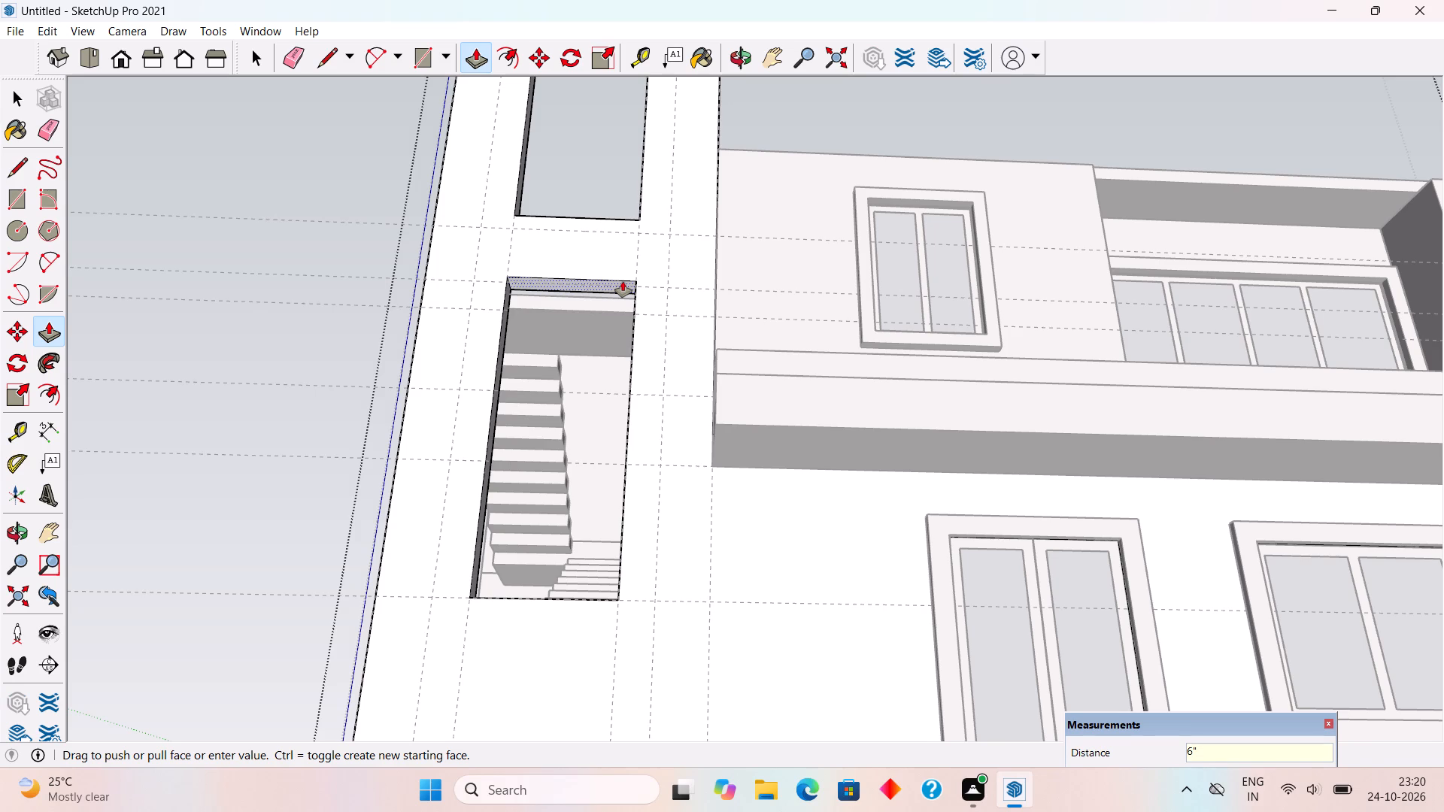
key("space")
left_click(229, 335)
Examine the adjusted openings on the tall wall from the front and from above.
scroll(436, 437, "down", 3)
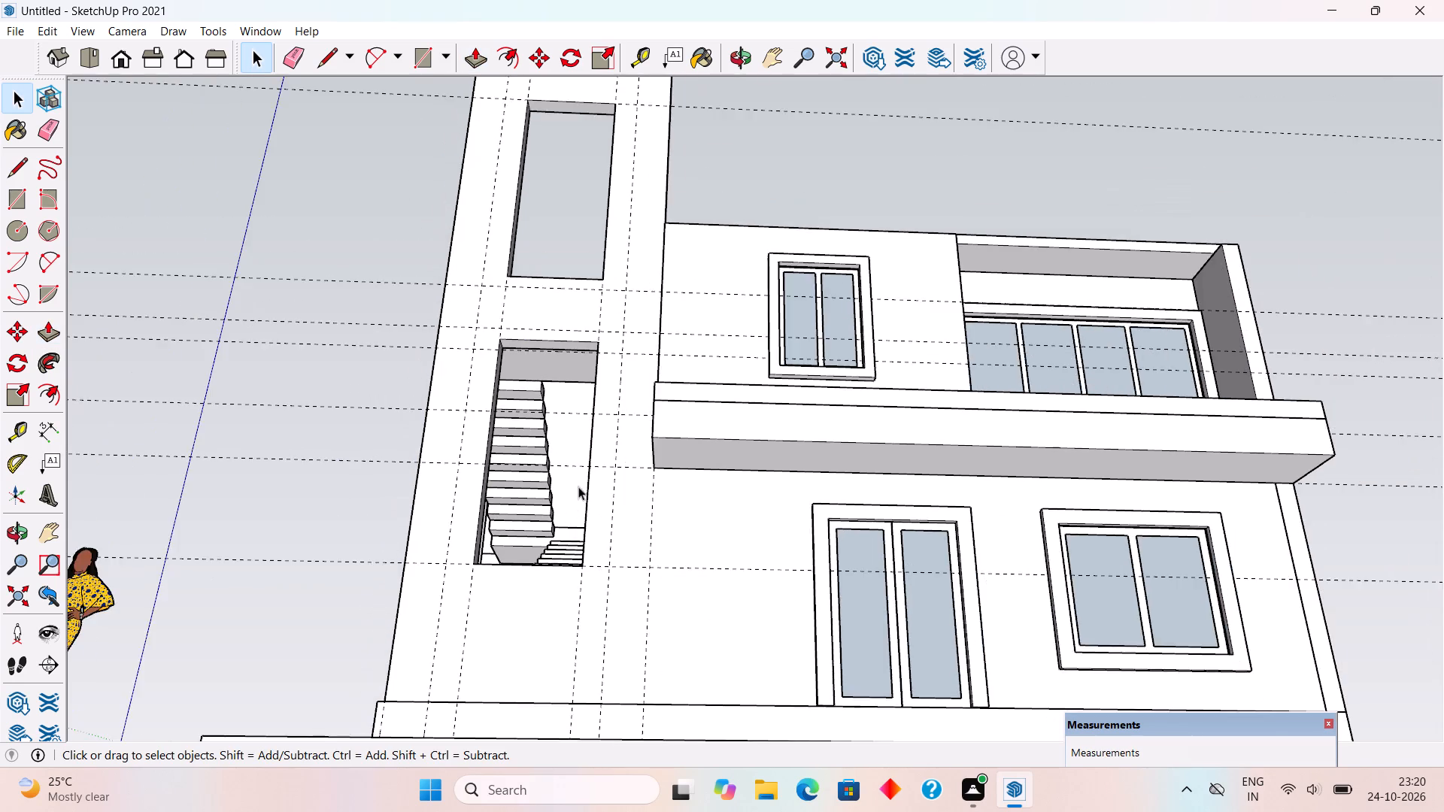
scroll(578, 486, "down", 6)
middle_click_drag(612, 523, 683, 658)
middle_click_drag(572, 341, 584, 427)
scroll(625, 478, "up", 2)
middle_click_drag(638, 482, 591, 490)
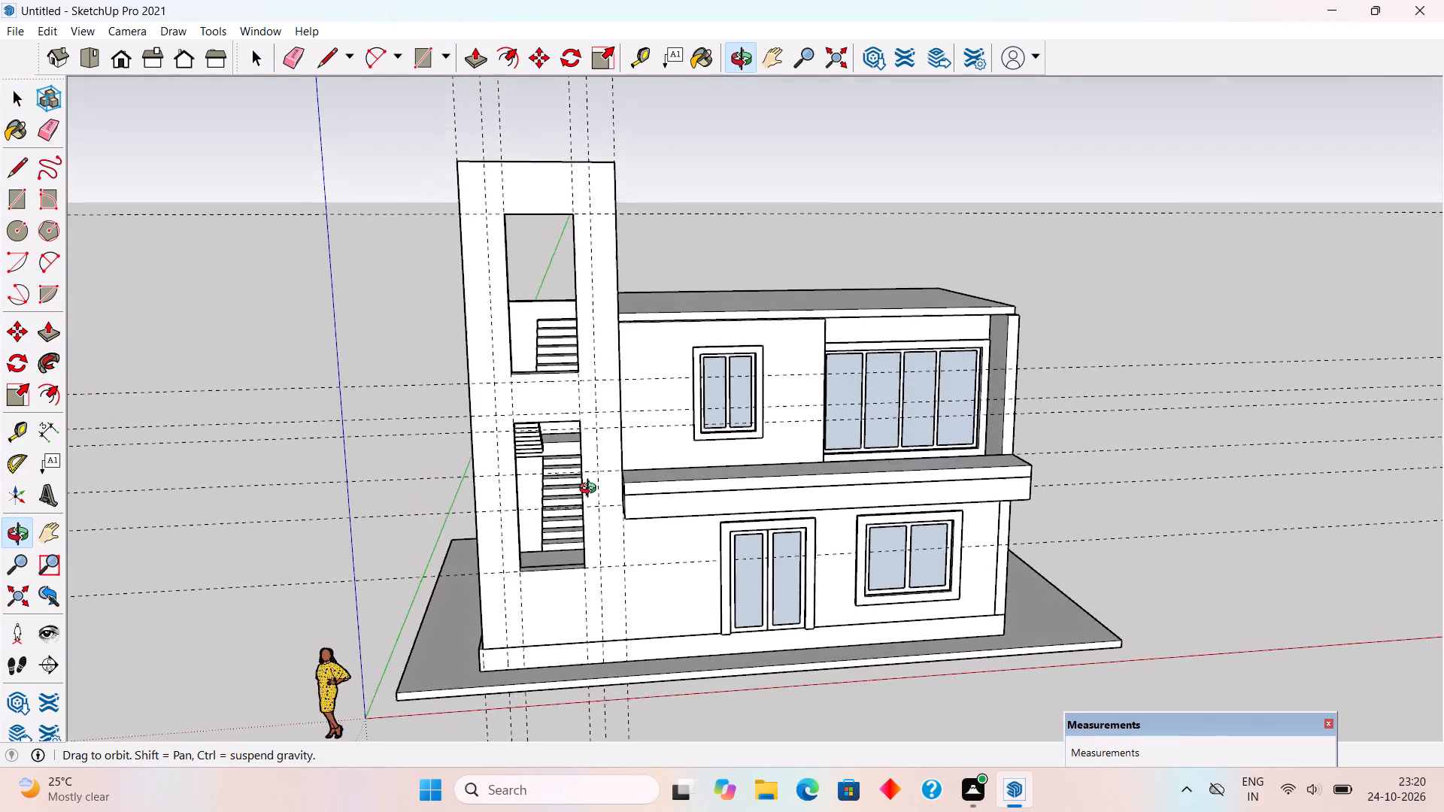
middle_click_drag(591, 490, 587, 462)
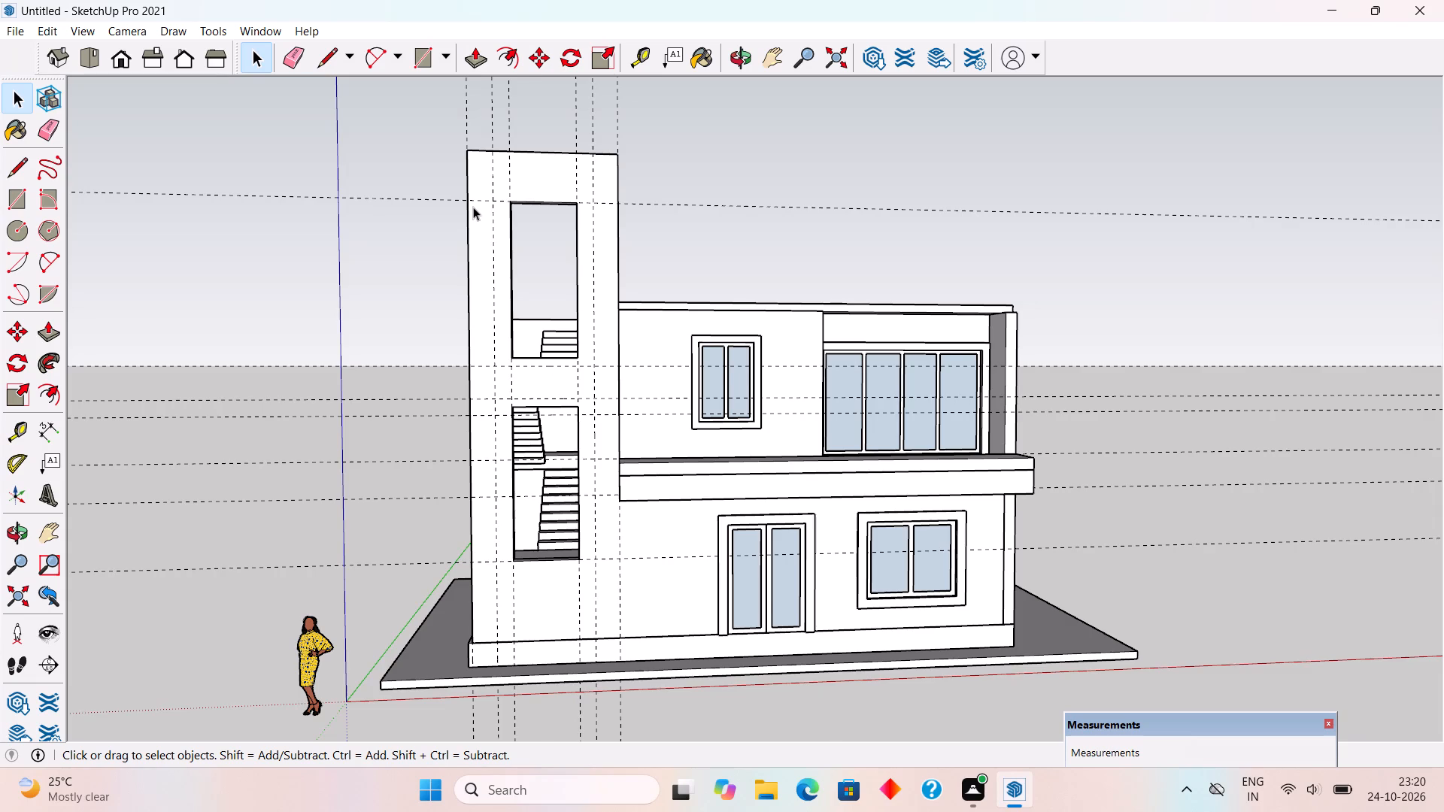
scroll(473, 210, "up", 2)
scroll(477, 221, "down", 1)
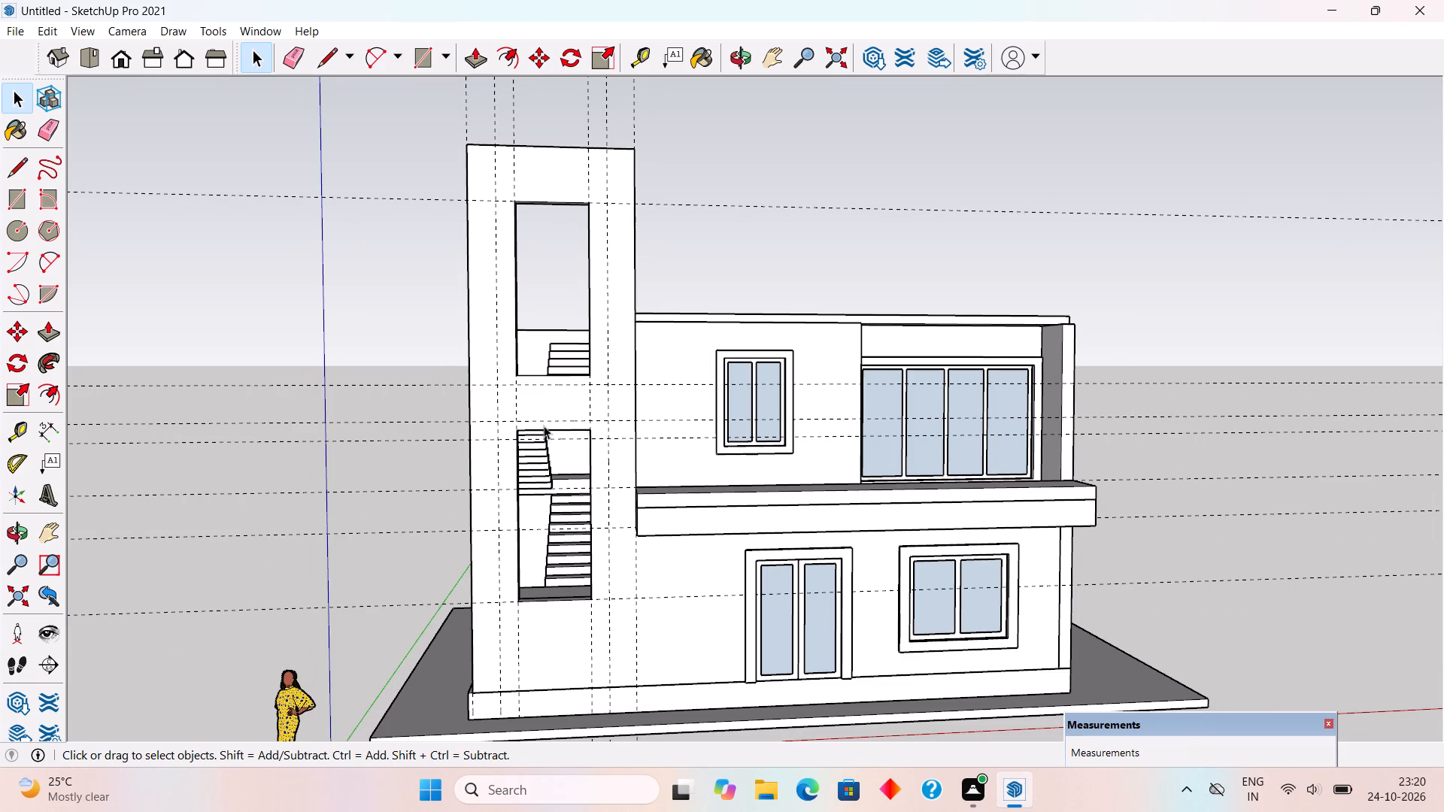
Draw a 4' by 9' 6" rectangle filling the lower stair opening, corner to corner.
scroll(536, 423, "up", 5)
key("r")
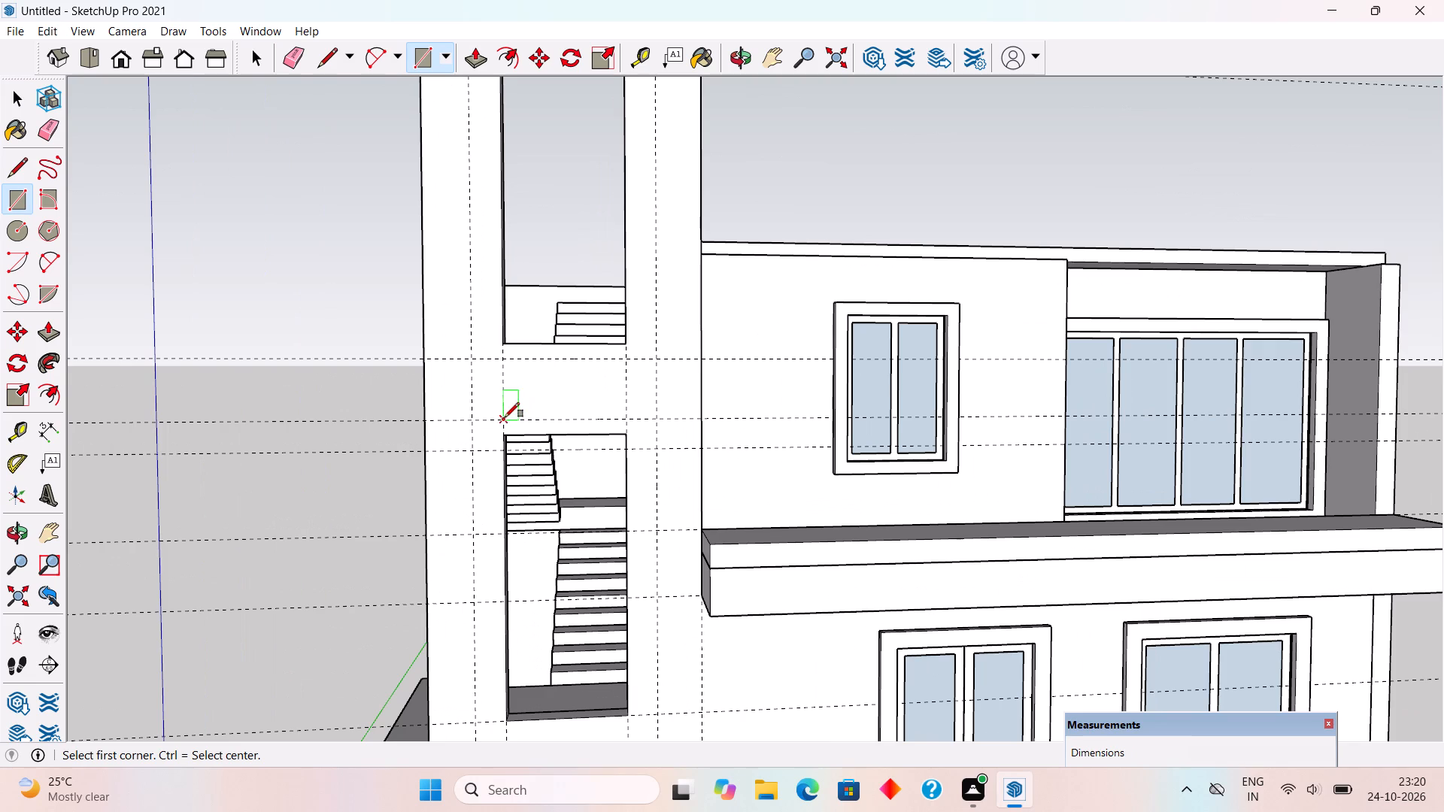
left_click(499, 433)
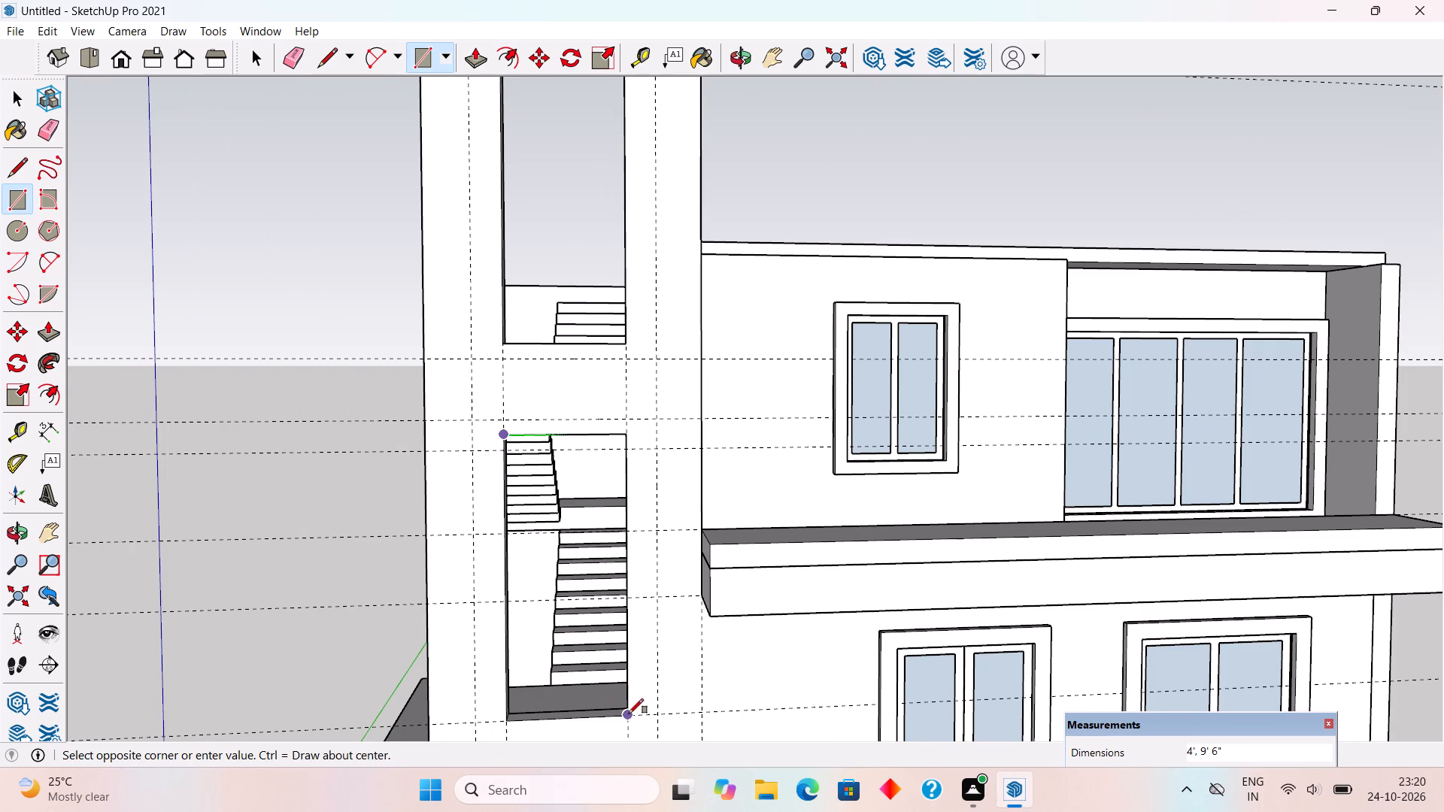
left_click(629, 714)
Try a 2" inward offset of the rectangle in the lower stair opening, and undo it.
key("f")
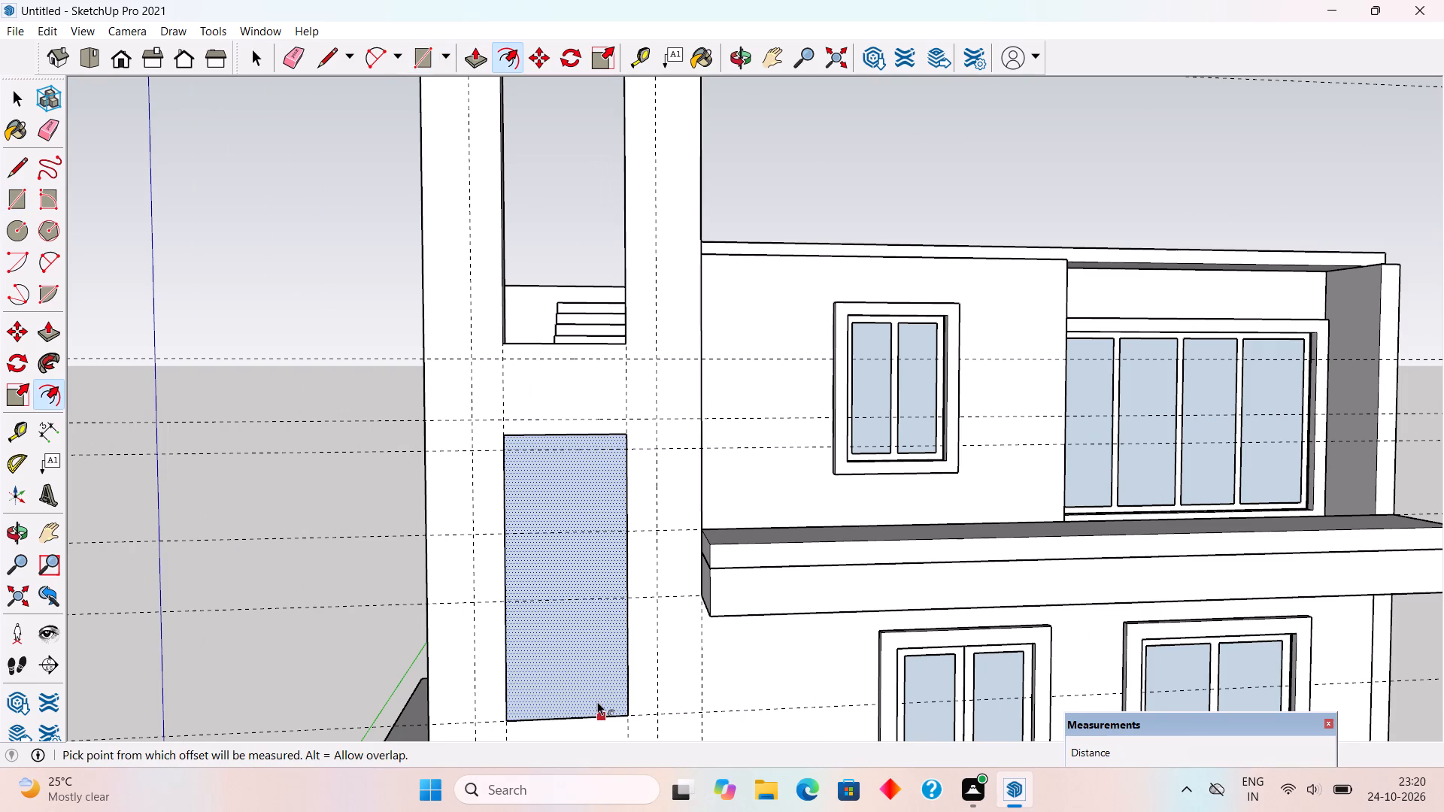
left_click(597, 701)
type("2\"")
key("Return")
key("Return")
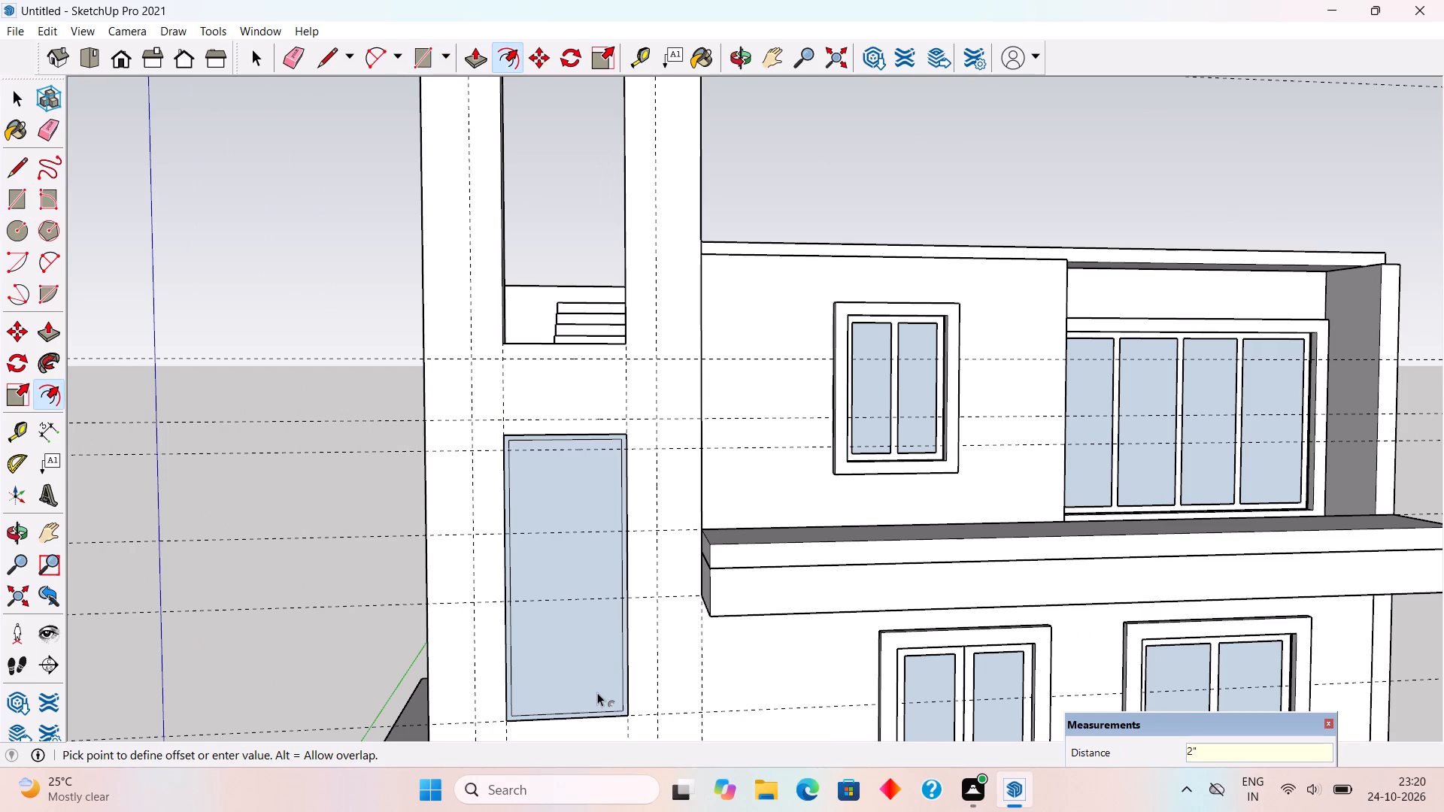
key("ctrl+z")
Offset the outline of the lower opening's rectangle inward by 3" for a window frame.
left_click(581, 701)
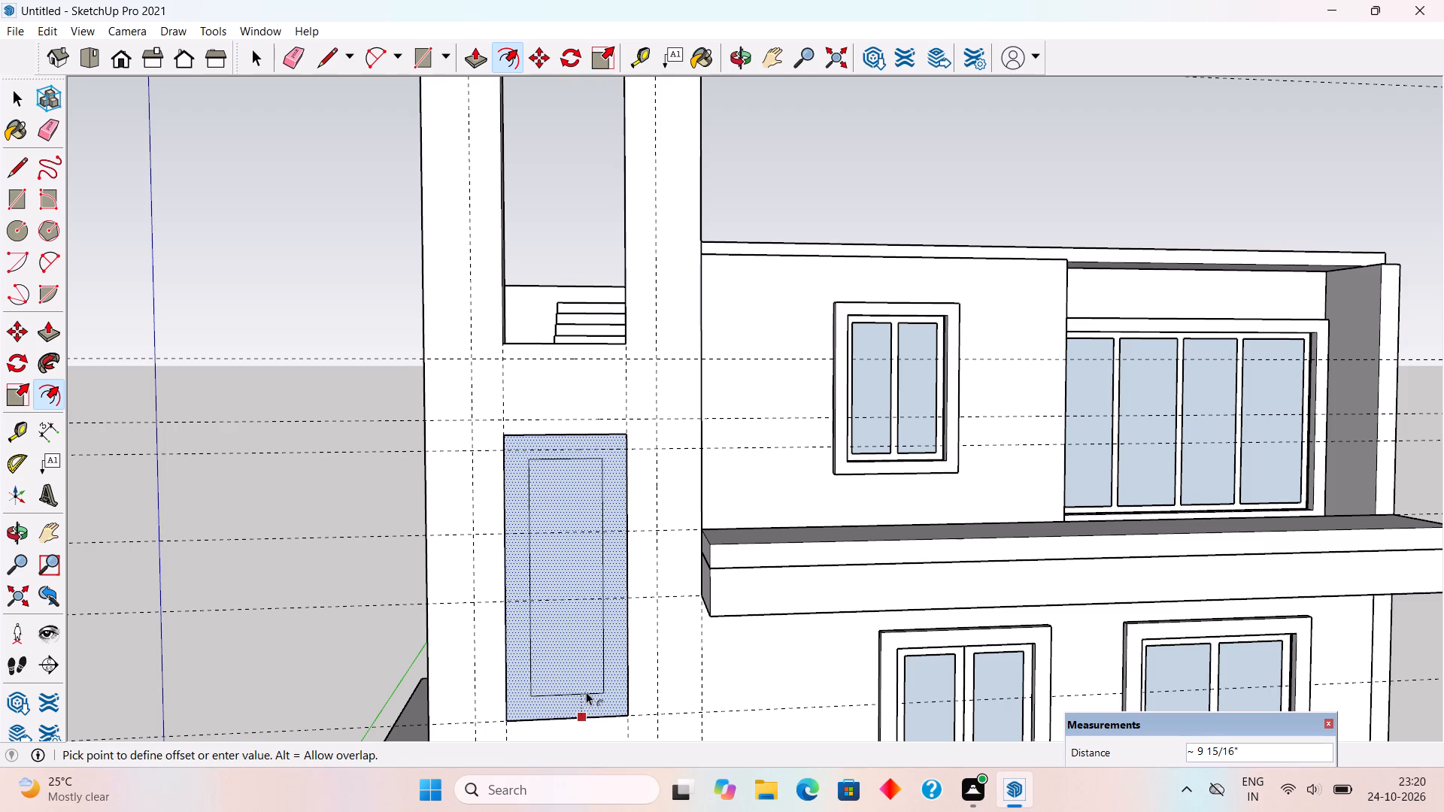
type("3\"")
key("Return")
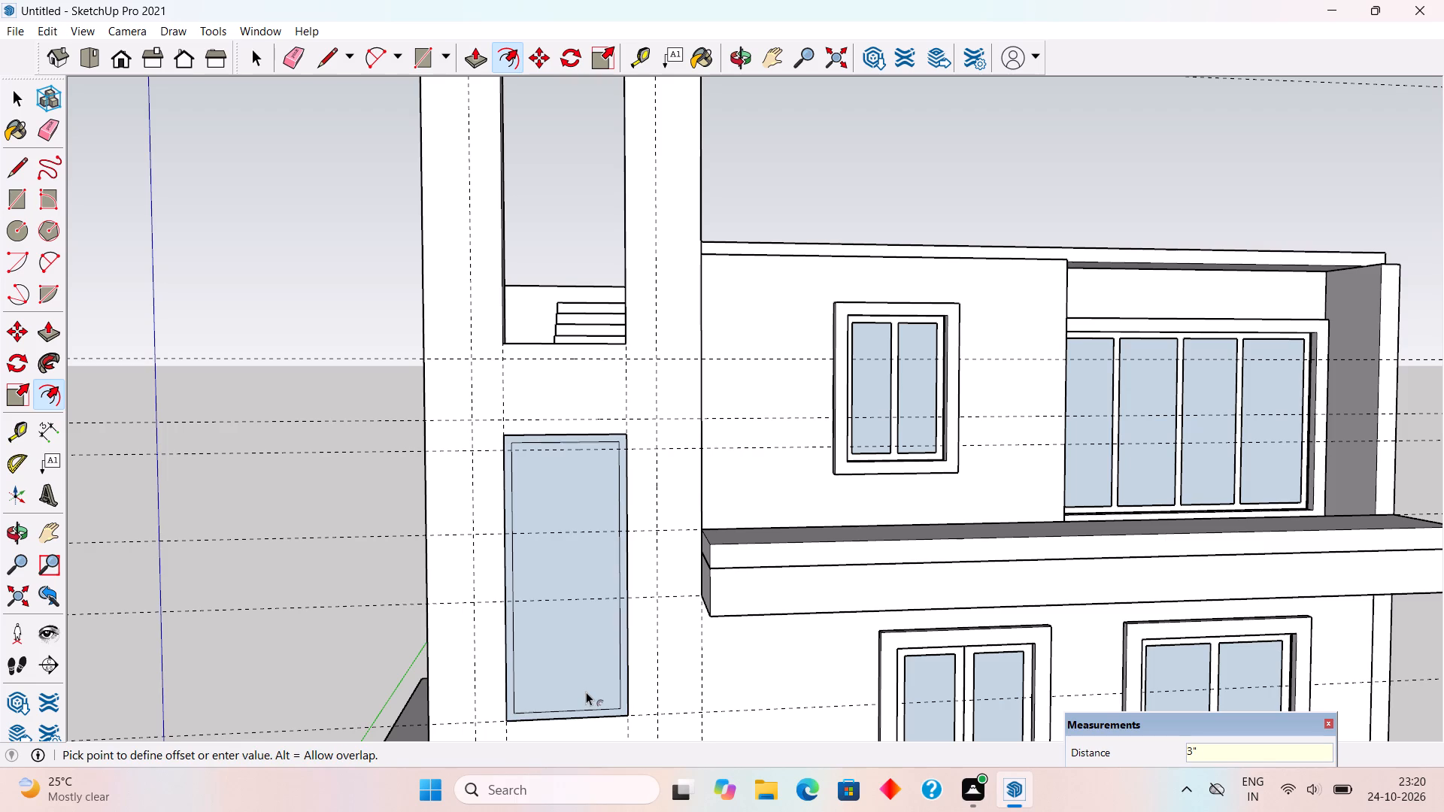
Place a vertical guide midway across the lower window's frame, with parallel guides 1.5" to either side of it.
key("space")
key("t")
scroll(597, 688, "up", 3)
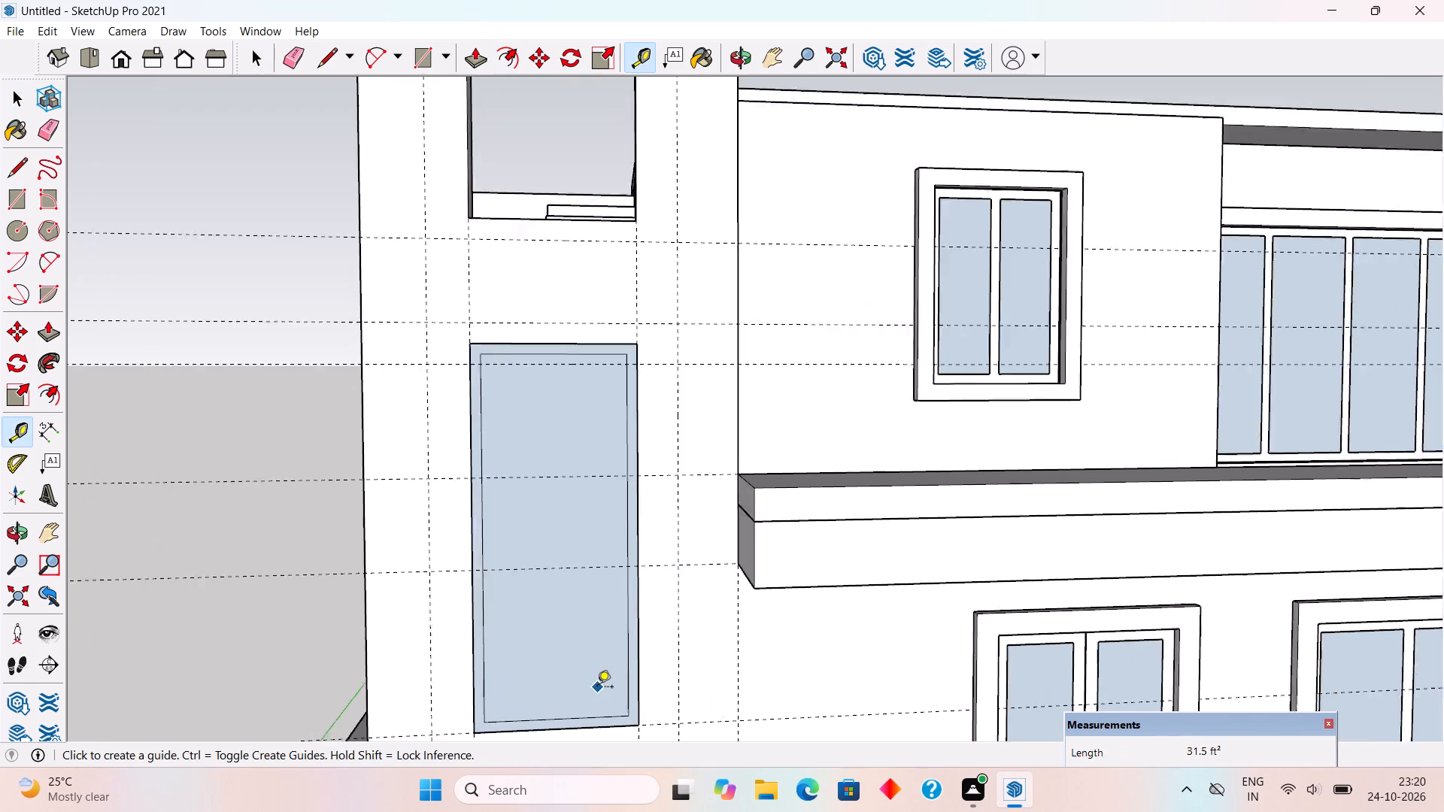
scroll(597, 688, "up", 1)
left_click(469, 510)
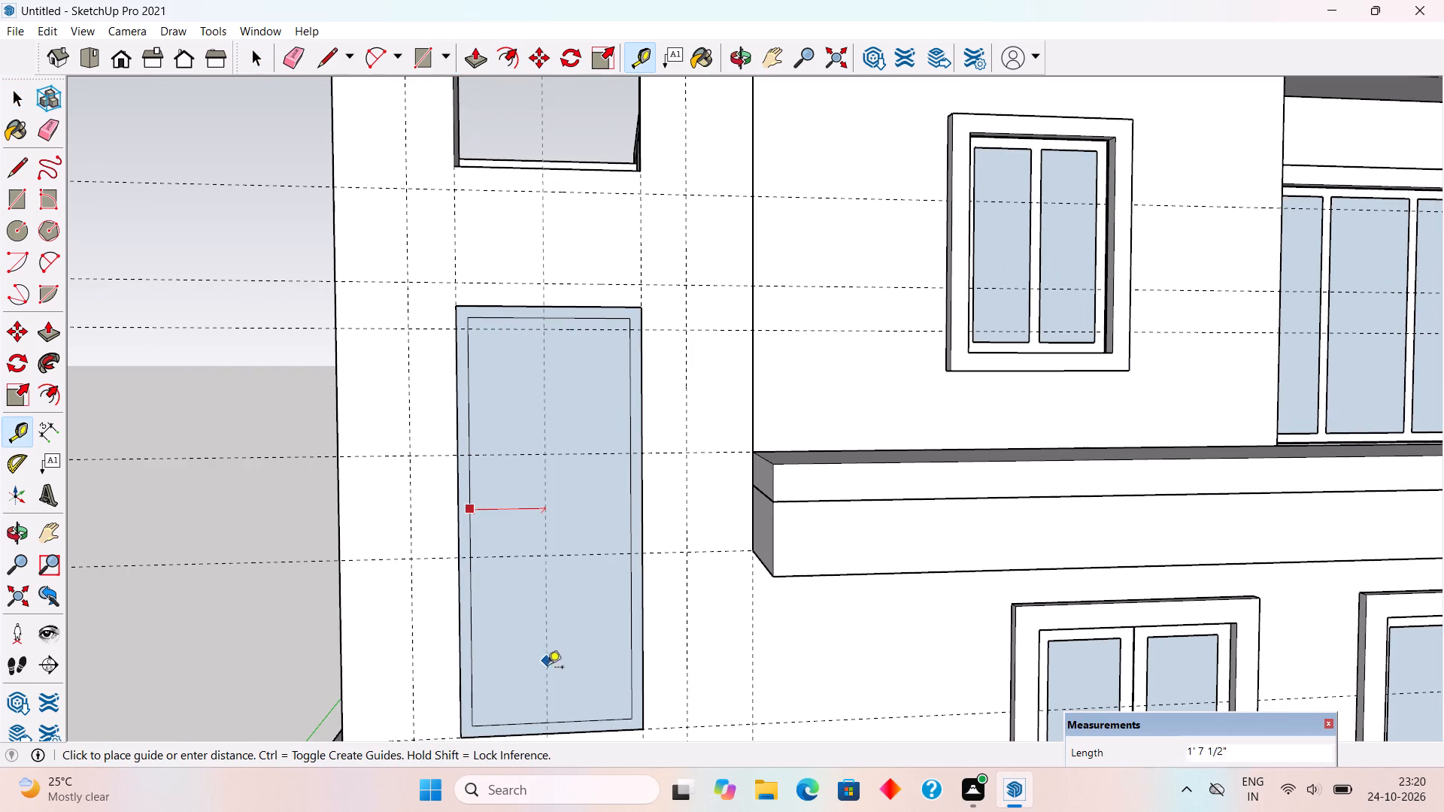
left_click(563, 719)
left_click(557, 668)
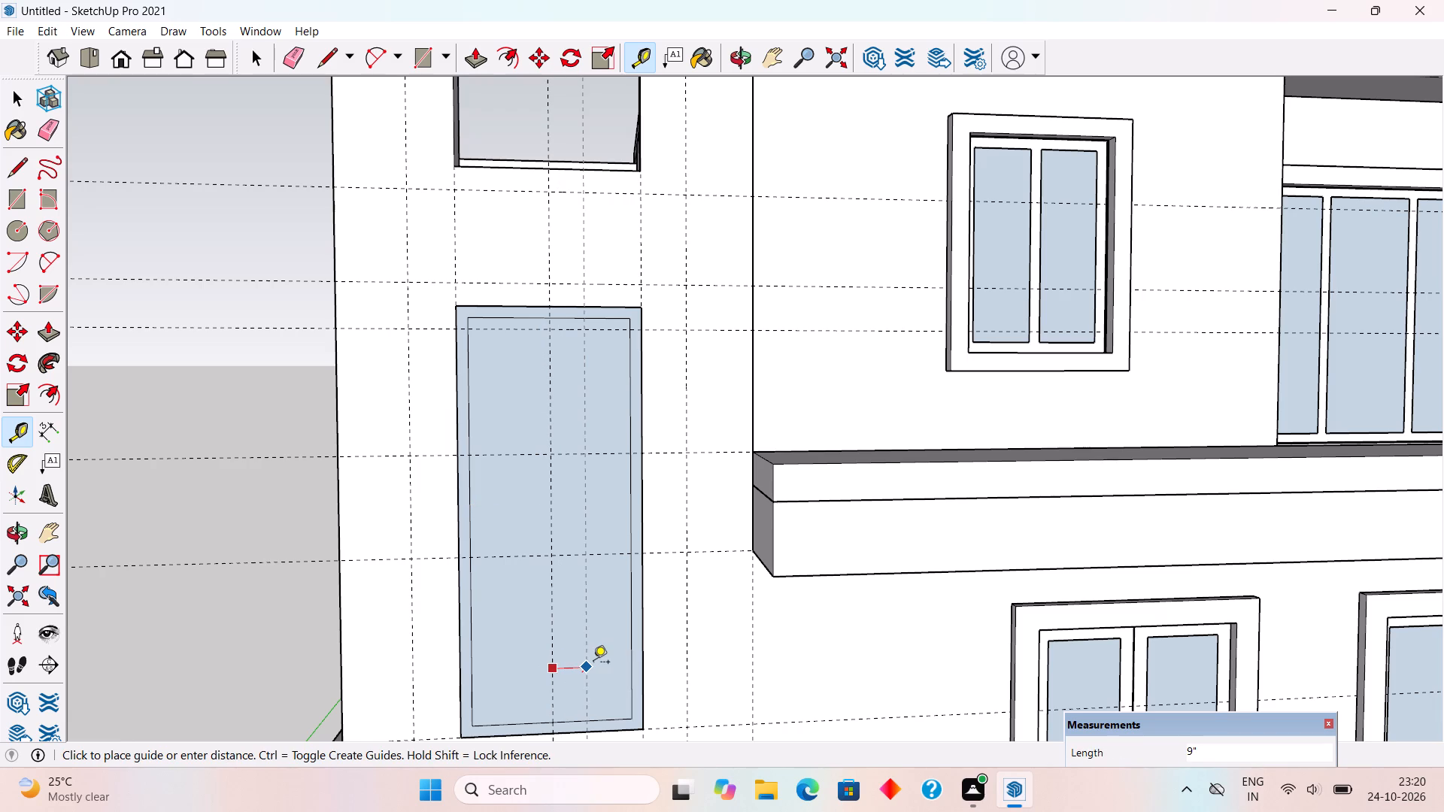
type("1.5\"")
key("Return")
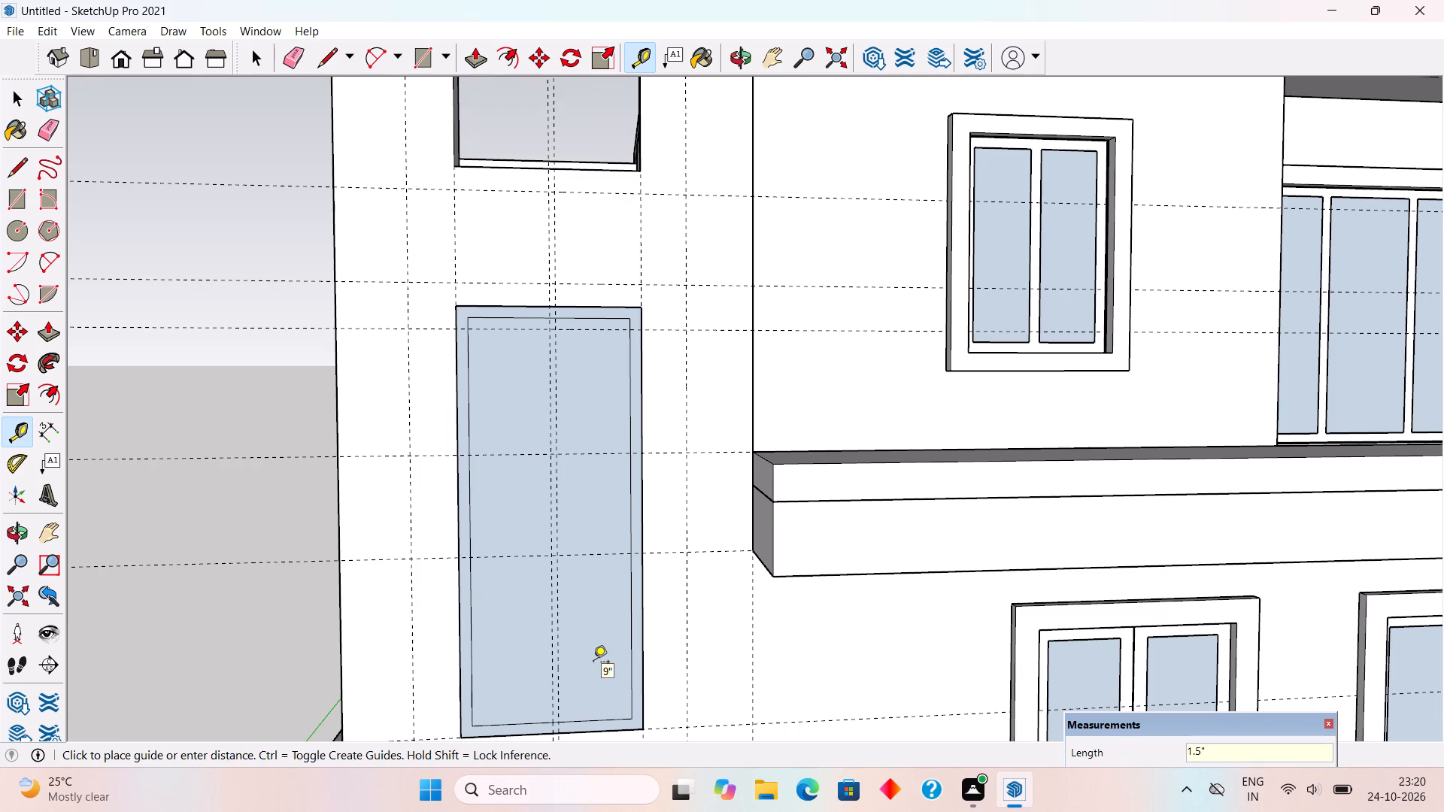
scroll(544, 605, "up", 3)
left_click(557, 594)
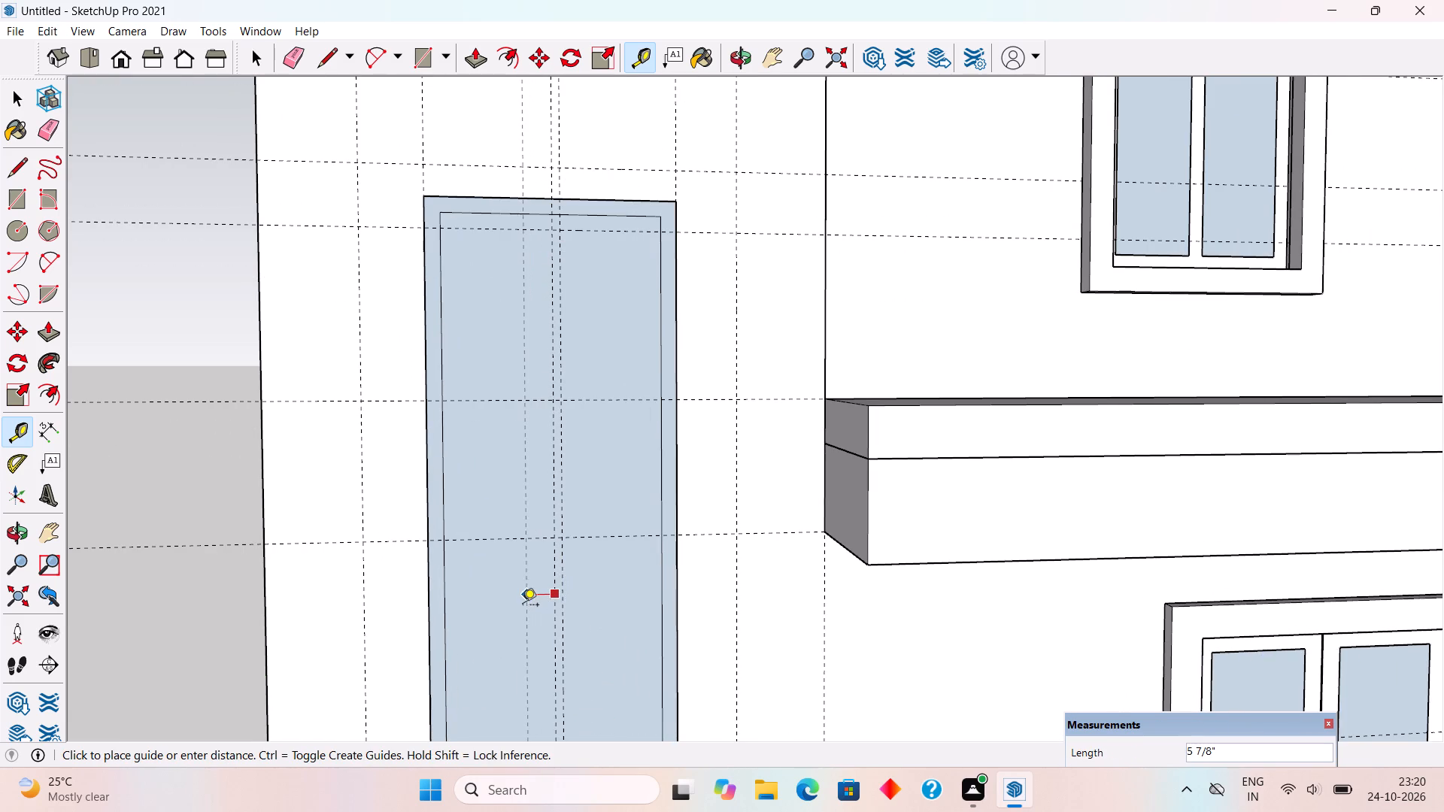
type("1.")
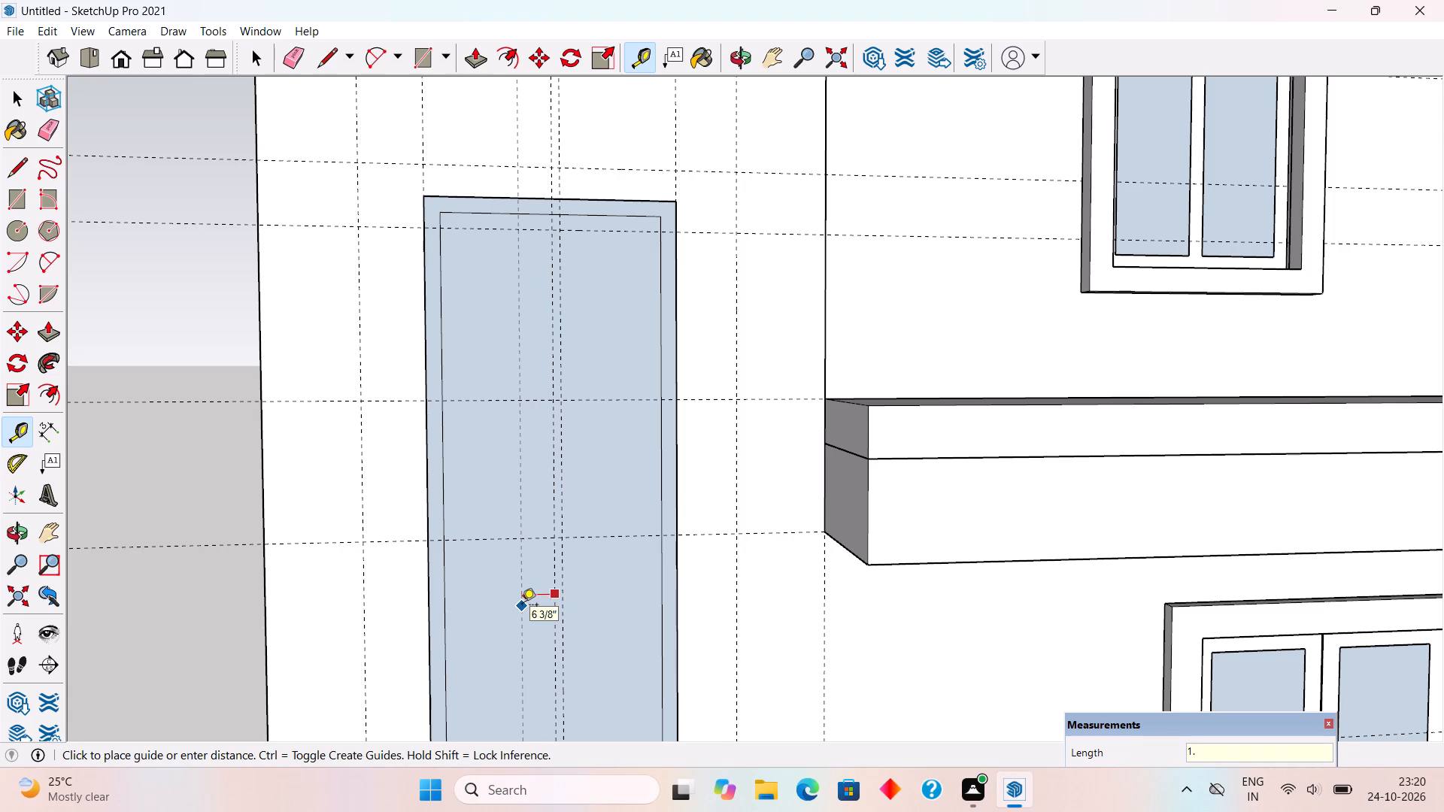
type("5\"")
key("Return")
Draw two 9' vertical mullion lines along the outer centre guides, from the inner outline's top edge to its bottom edge.
key("l")
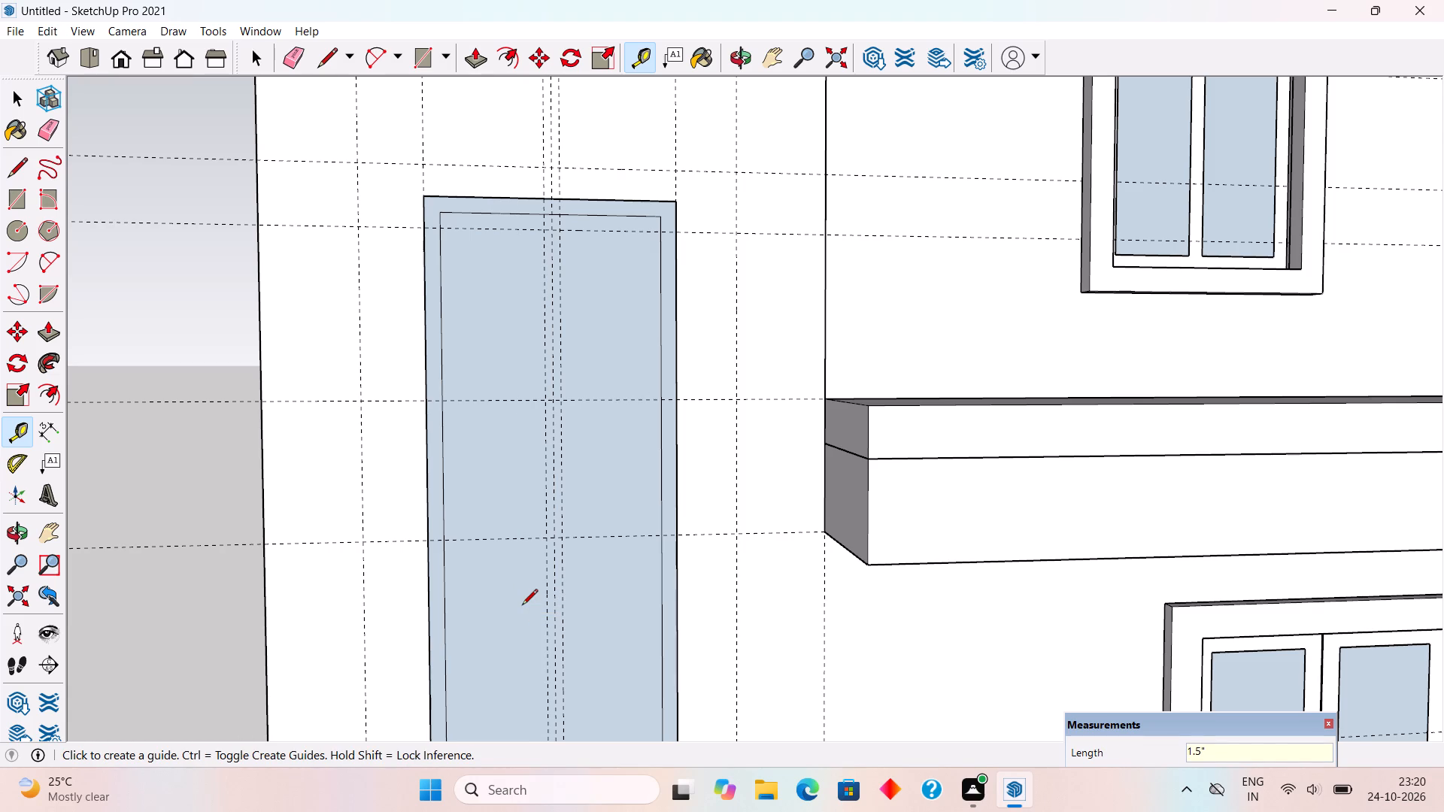
left_click(557, 212)
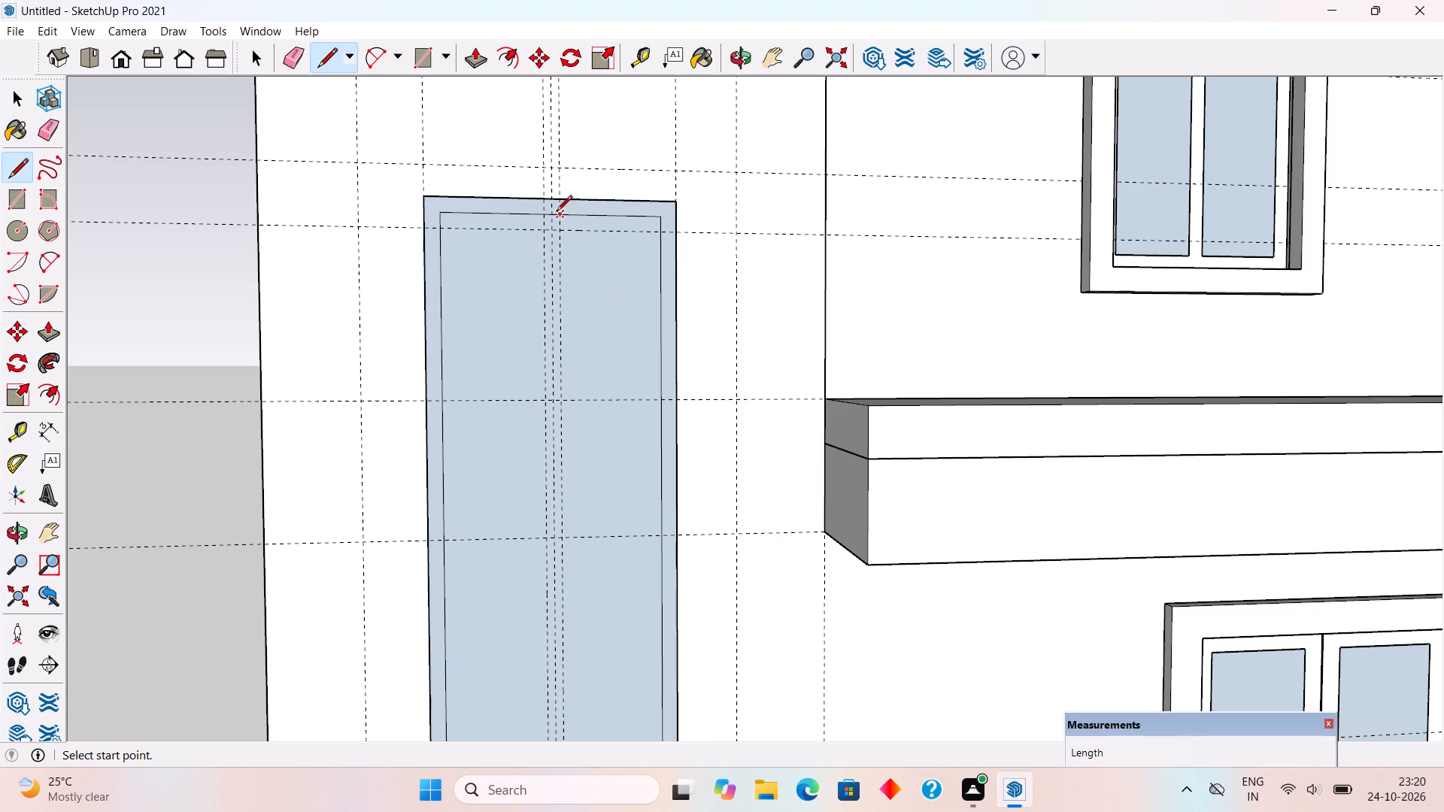
scroll(566, 454, "down", 2)
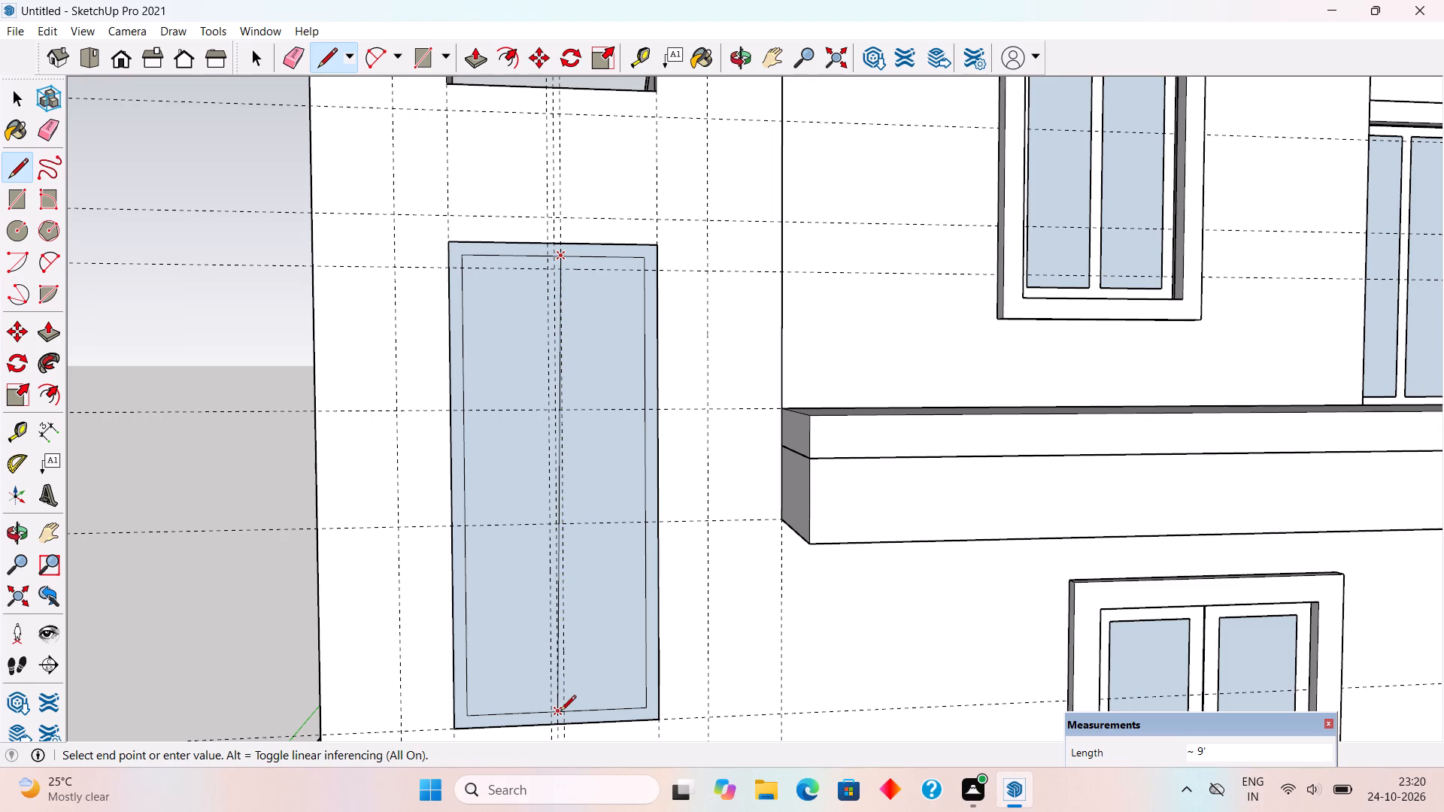
scroll(560, 712, "up", 5)
left_click(566, 713)
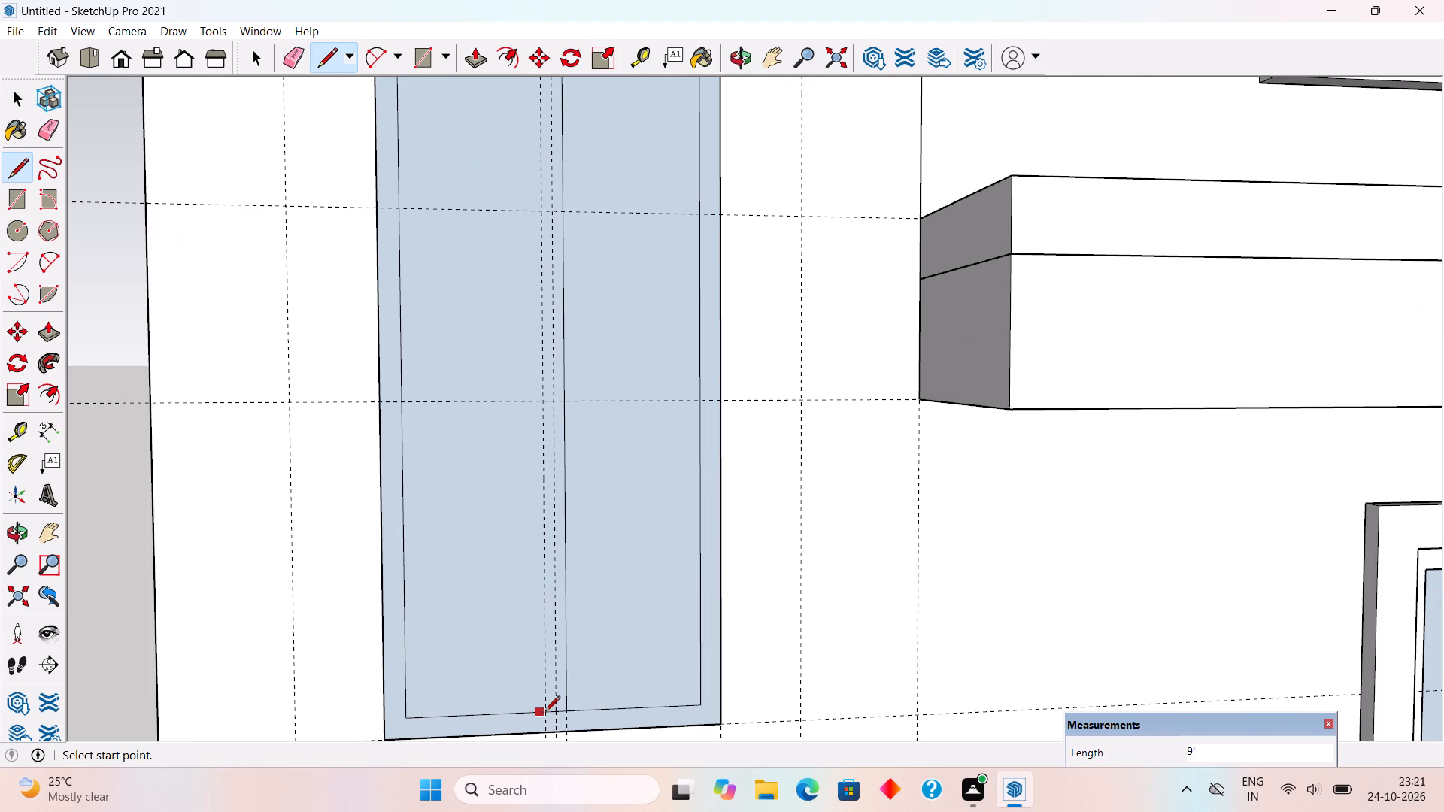
left_click(546, 712)
scroll(546, 712, "down", 5)
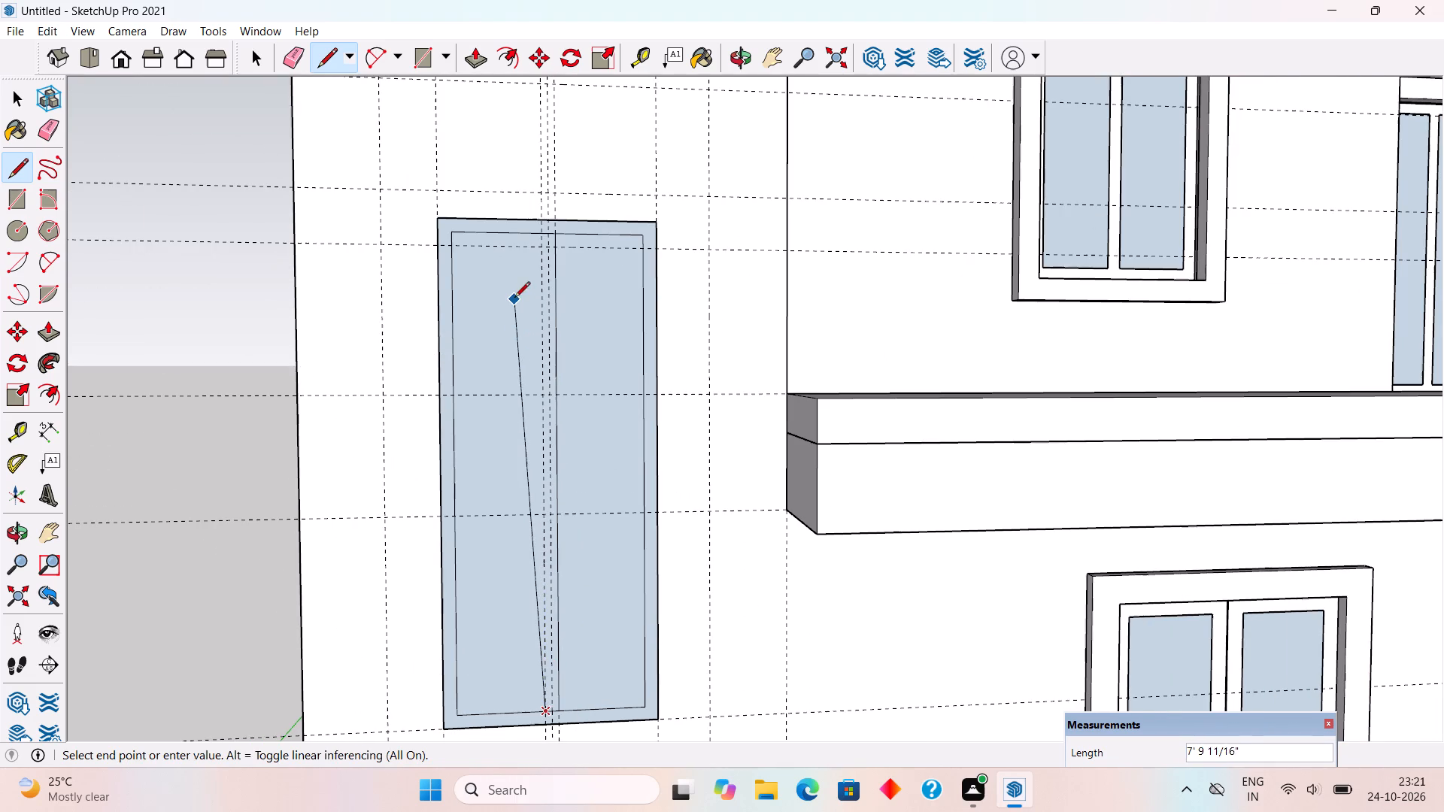
left_click(542, 235)
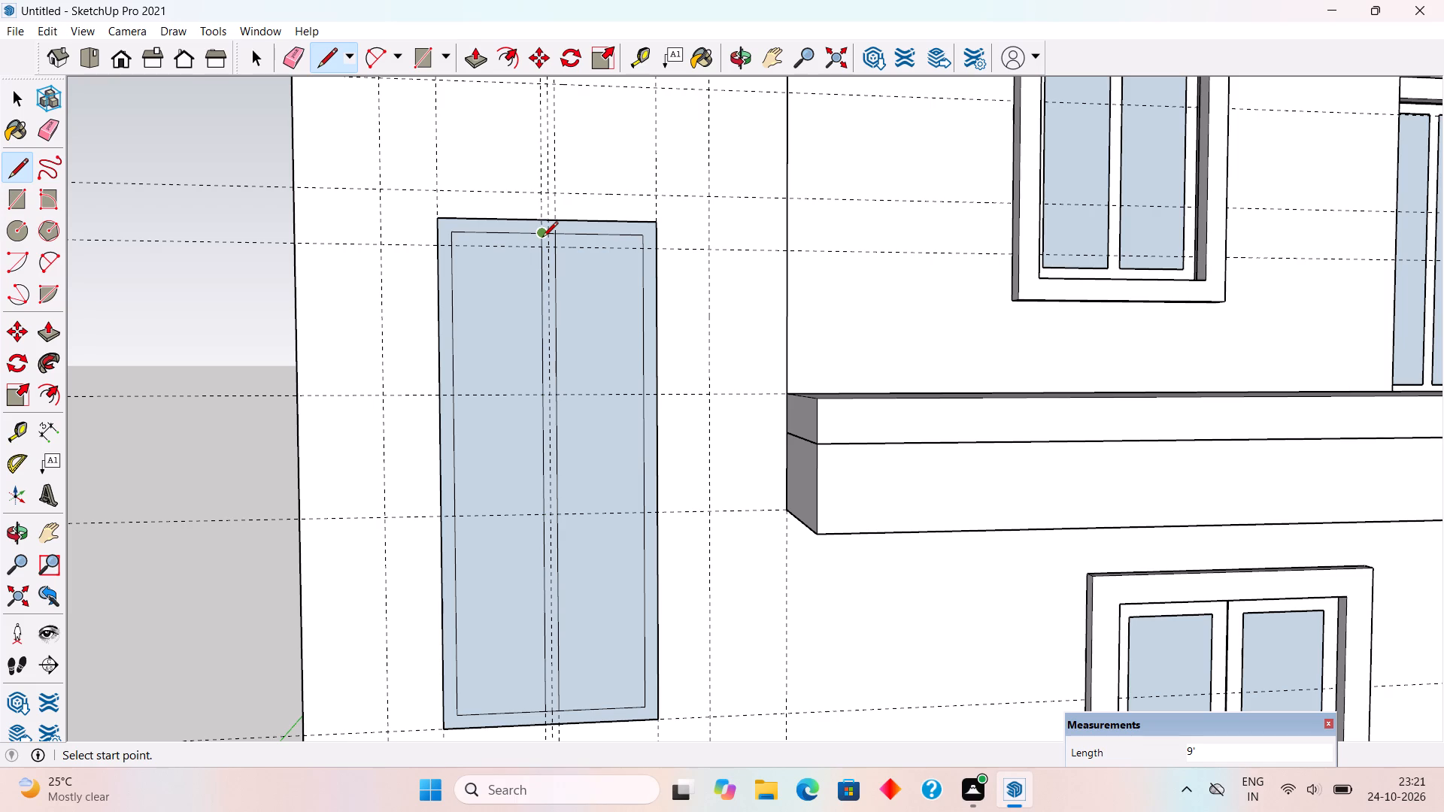
Erase the short inner-outline segments between the two mullion lines at both ends, joining the mullion to the frame.
key("e")
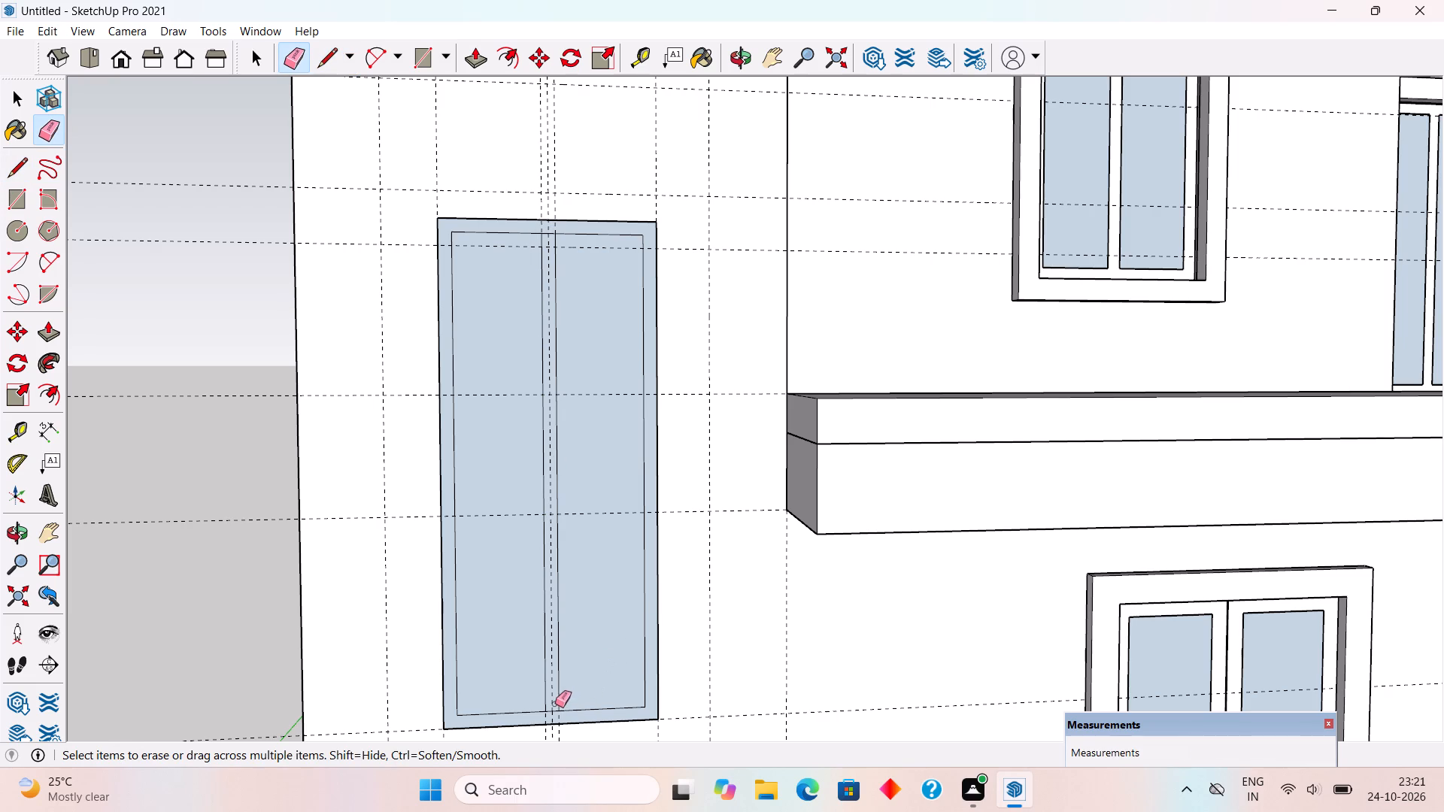
left_click(555, 711)
left_click(547, 232)
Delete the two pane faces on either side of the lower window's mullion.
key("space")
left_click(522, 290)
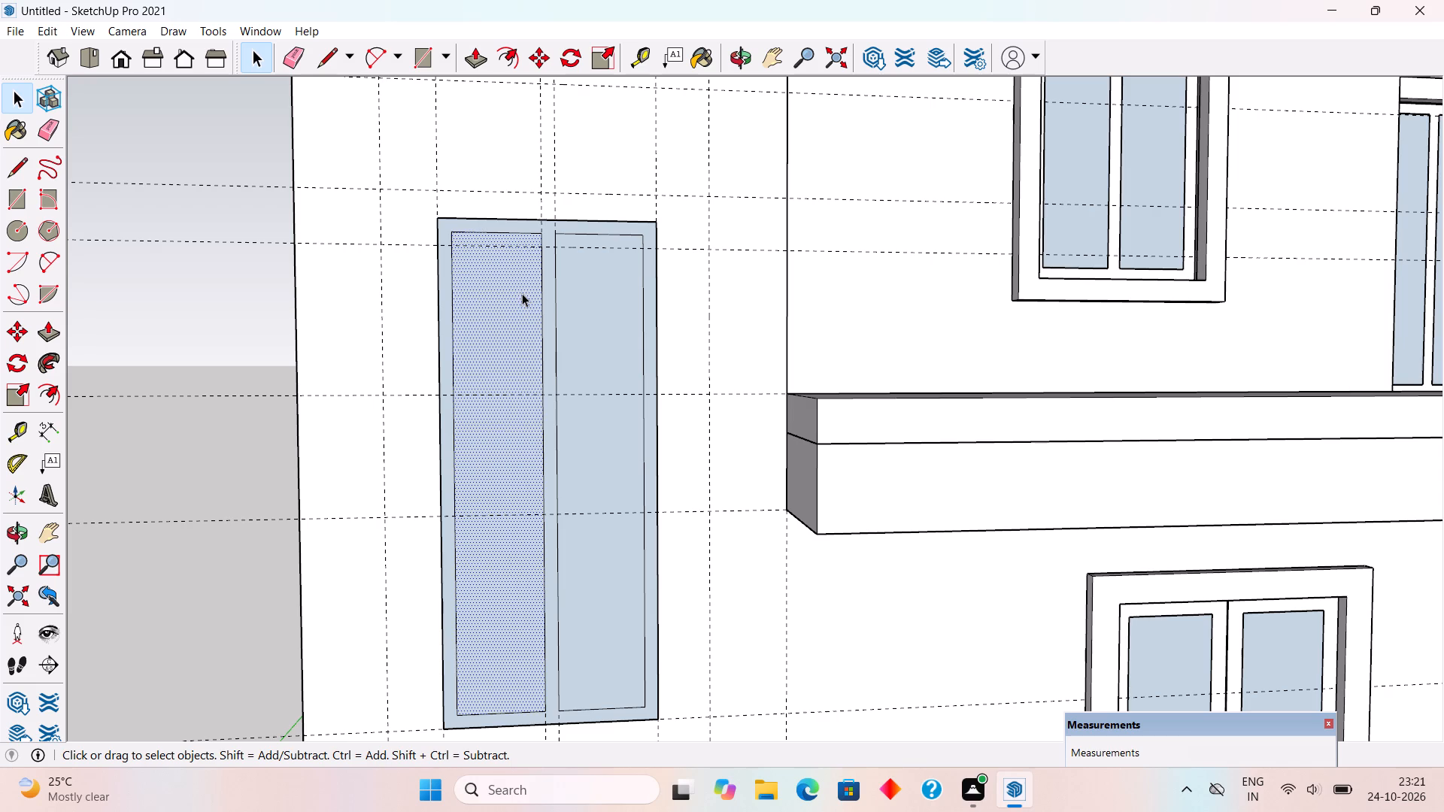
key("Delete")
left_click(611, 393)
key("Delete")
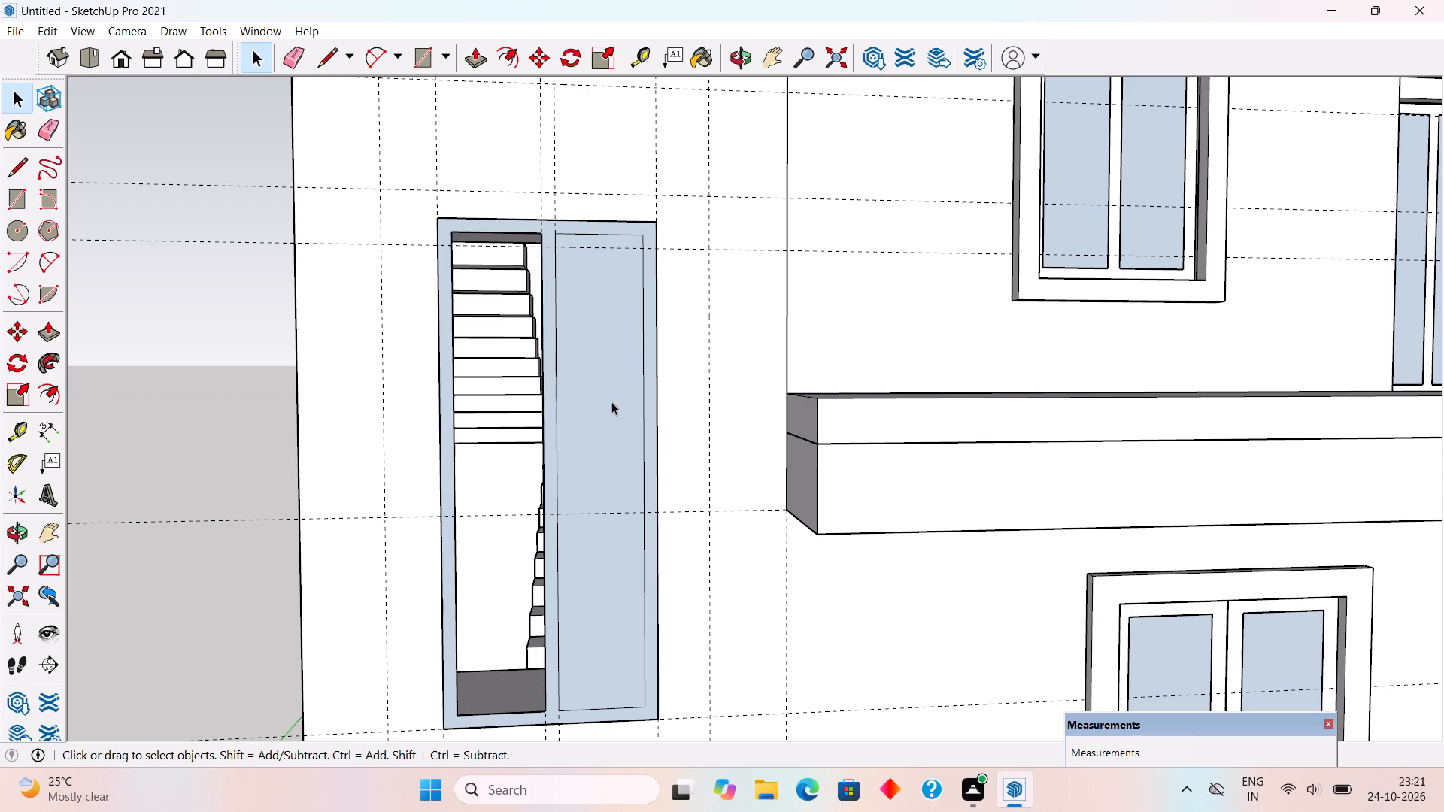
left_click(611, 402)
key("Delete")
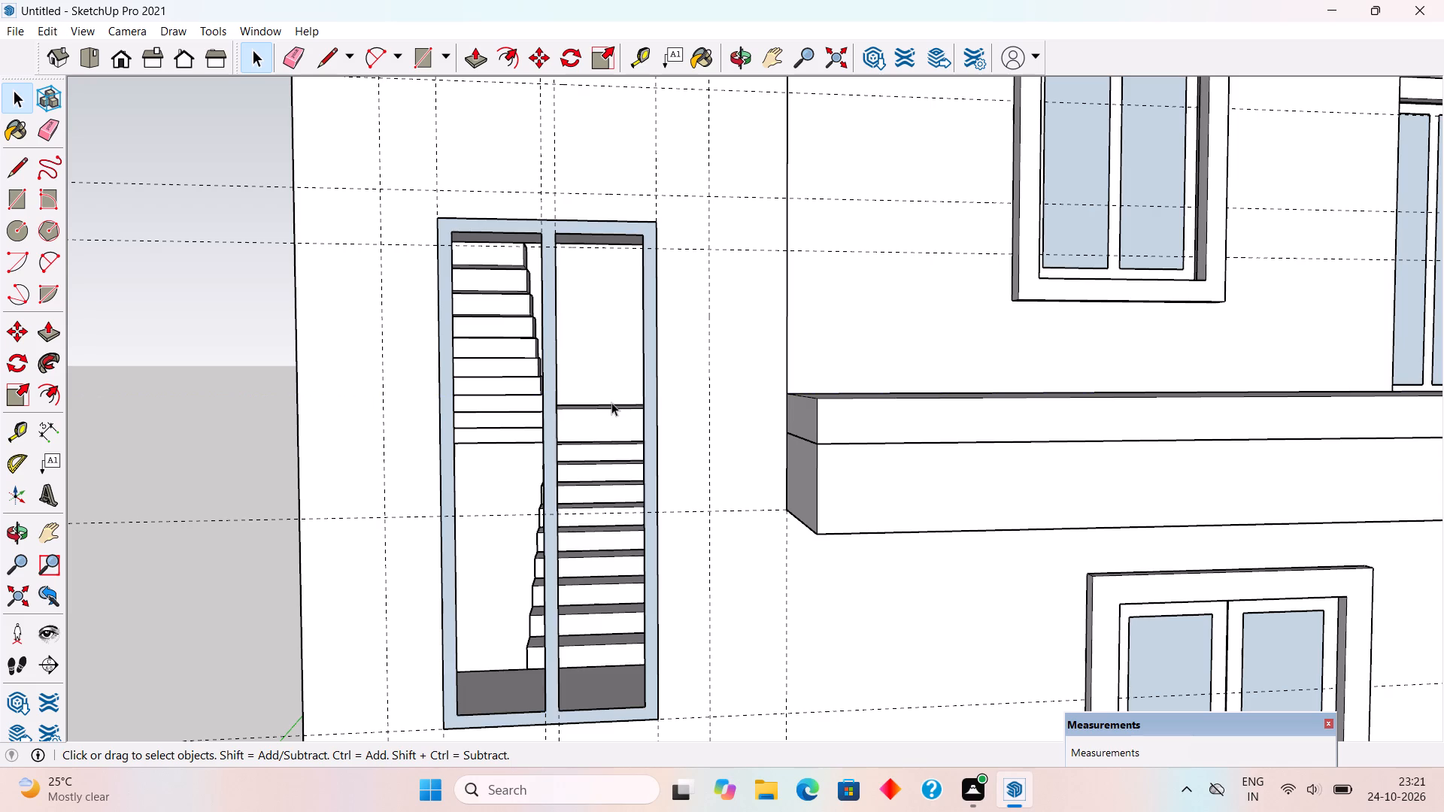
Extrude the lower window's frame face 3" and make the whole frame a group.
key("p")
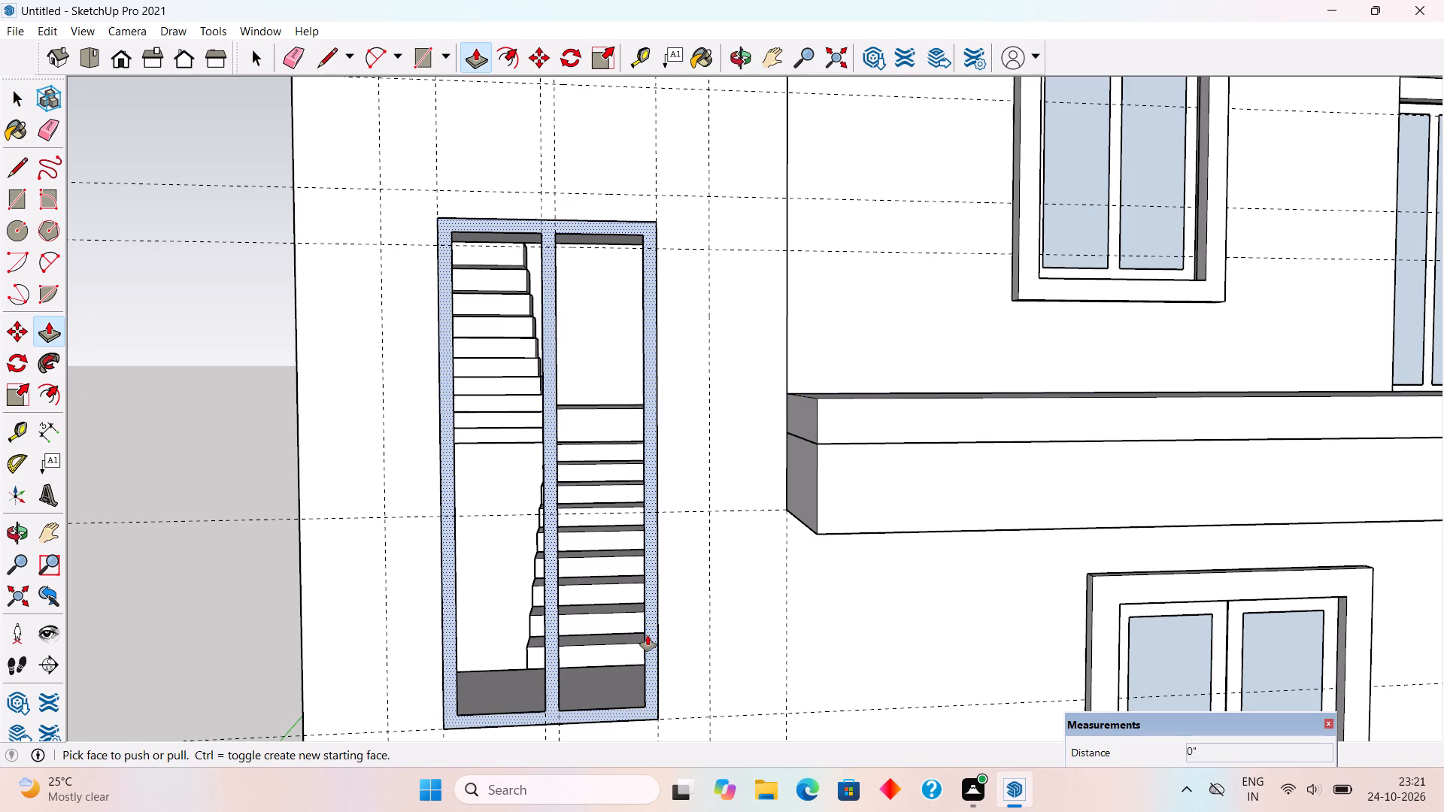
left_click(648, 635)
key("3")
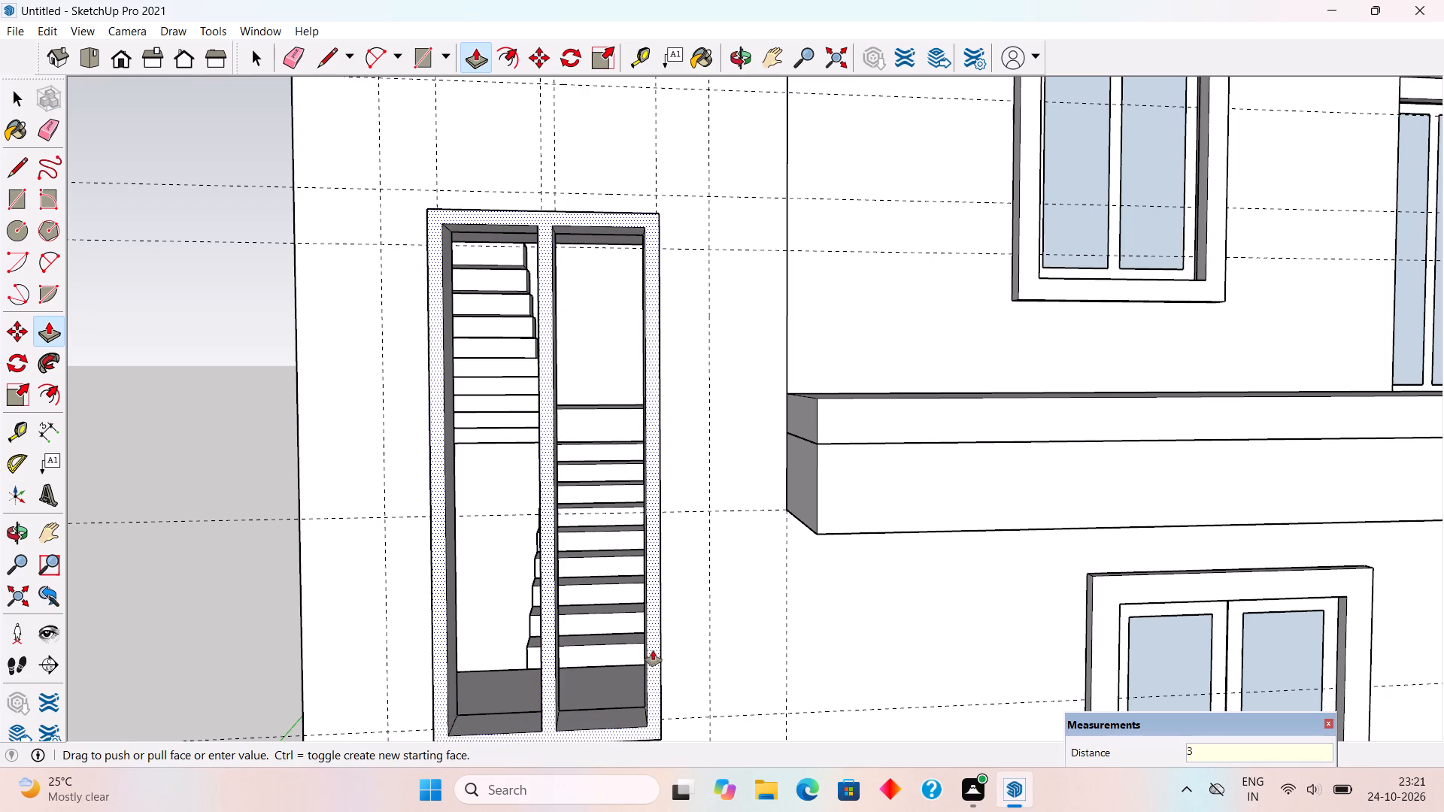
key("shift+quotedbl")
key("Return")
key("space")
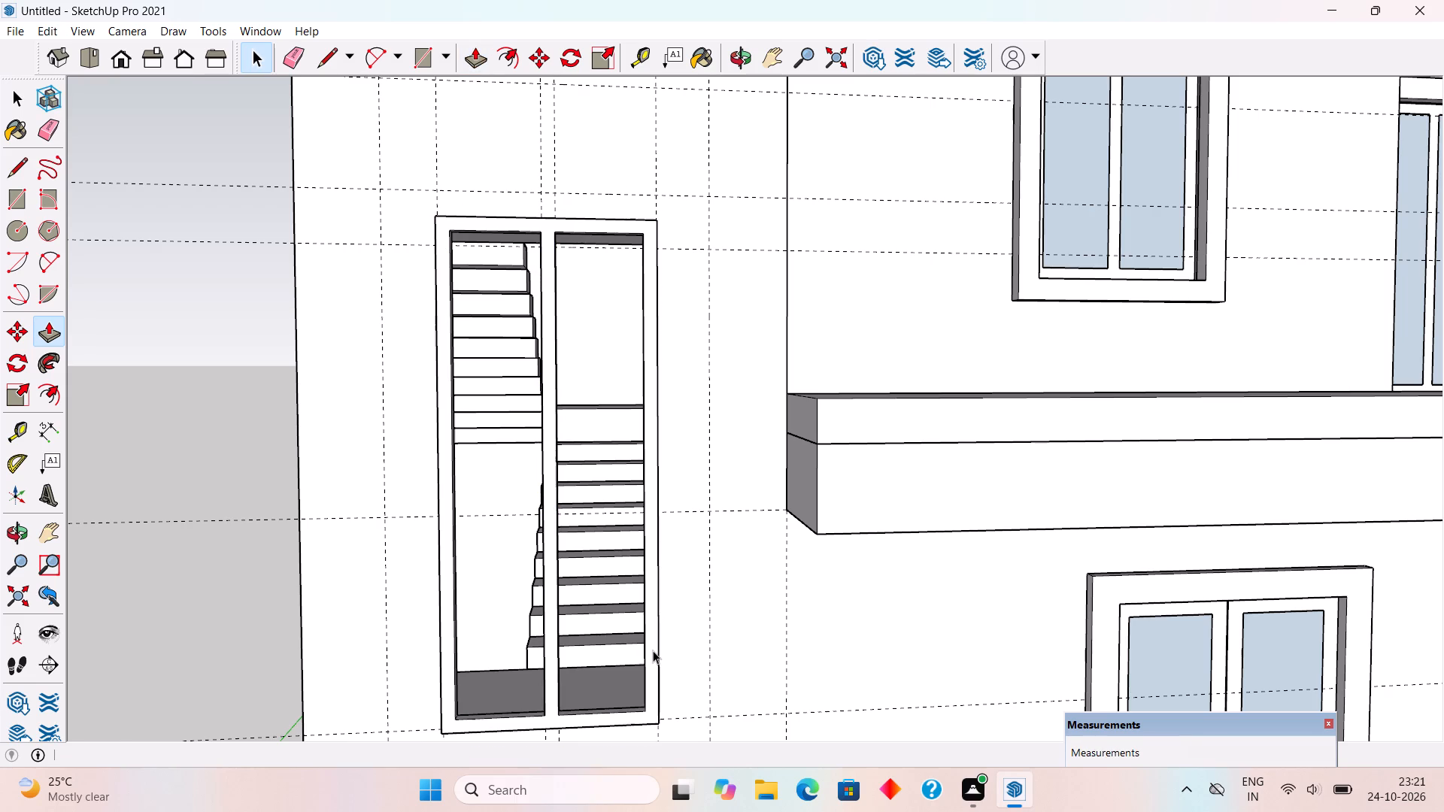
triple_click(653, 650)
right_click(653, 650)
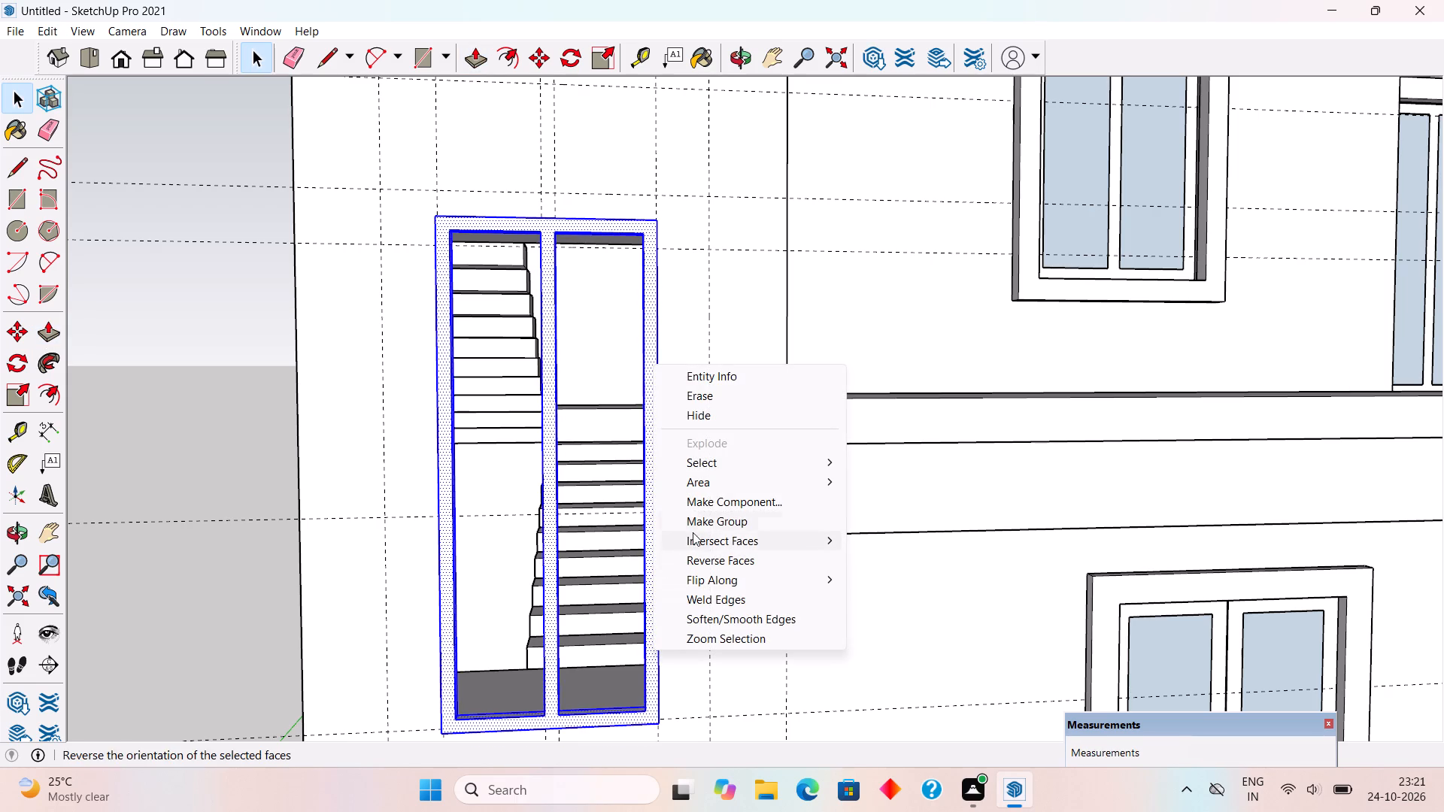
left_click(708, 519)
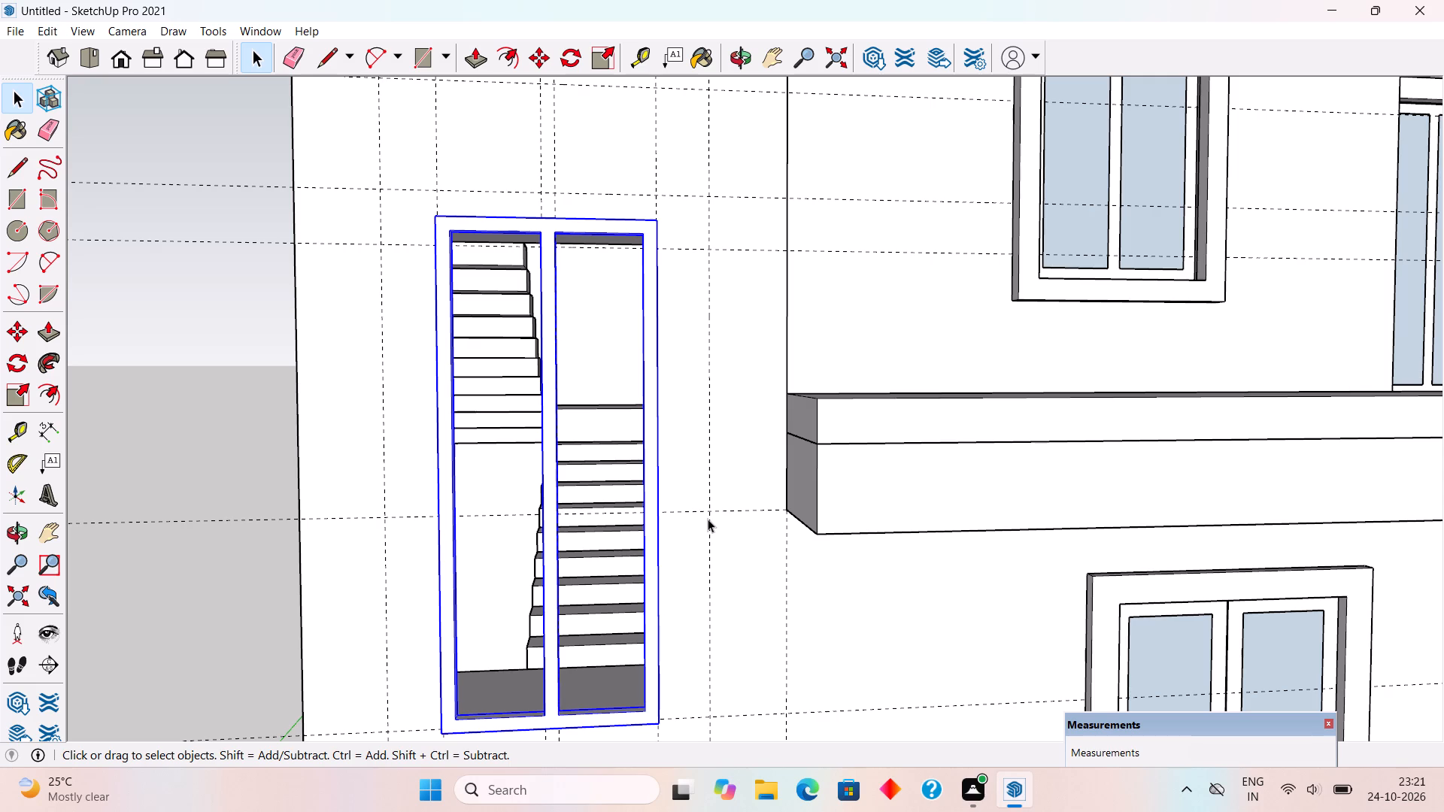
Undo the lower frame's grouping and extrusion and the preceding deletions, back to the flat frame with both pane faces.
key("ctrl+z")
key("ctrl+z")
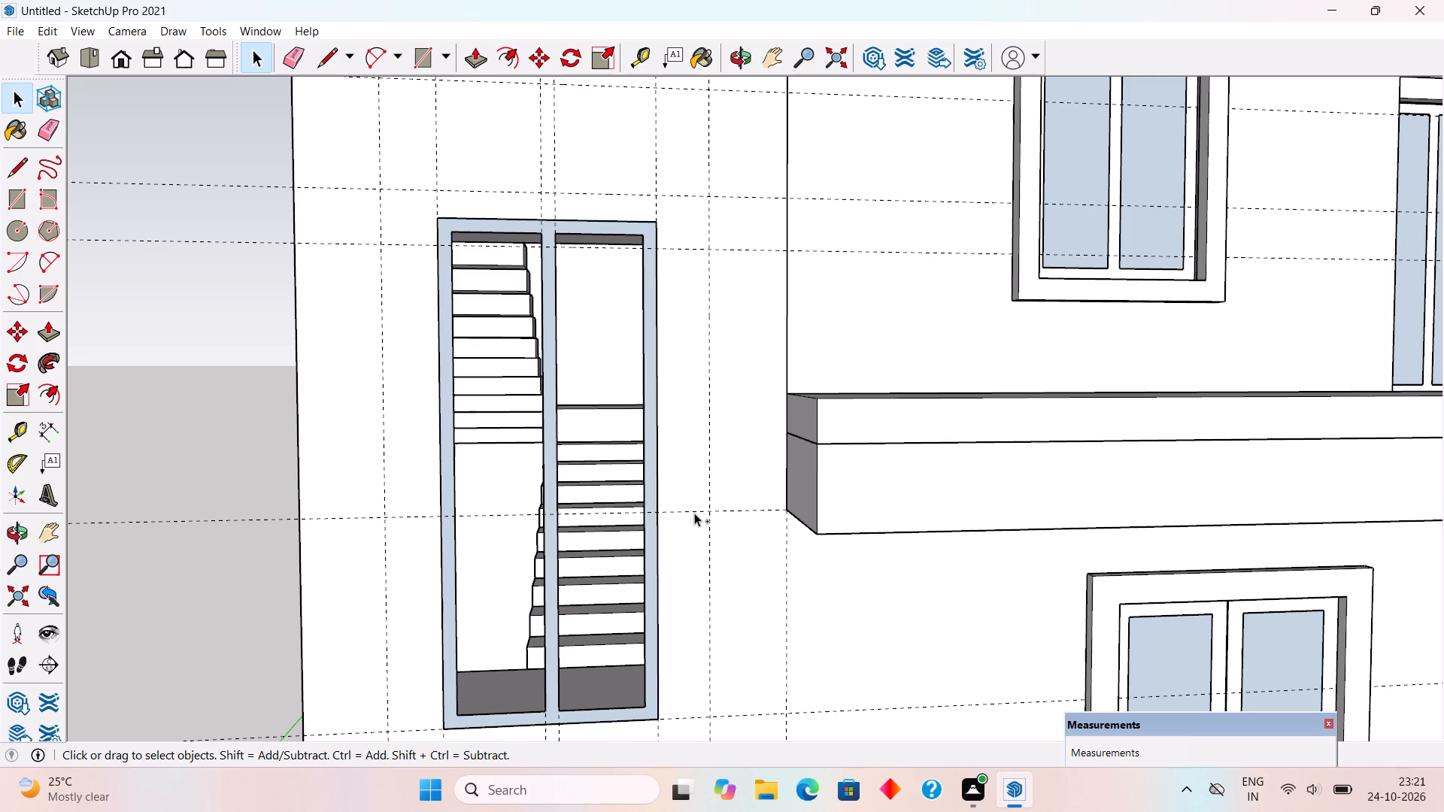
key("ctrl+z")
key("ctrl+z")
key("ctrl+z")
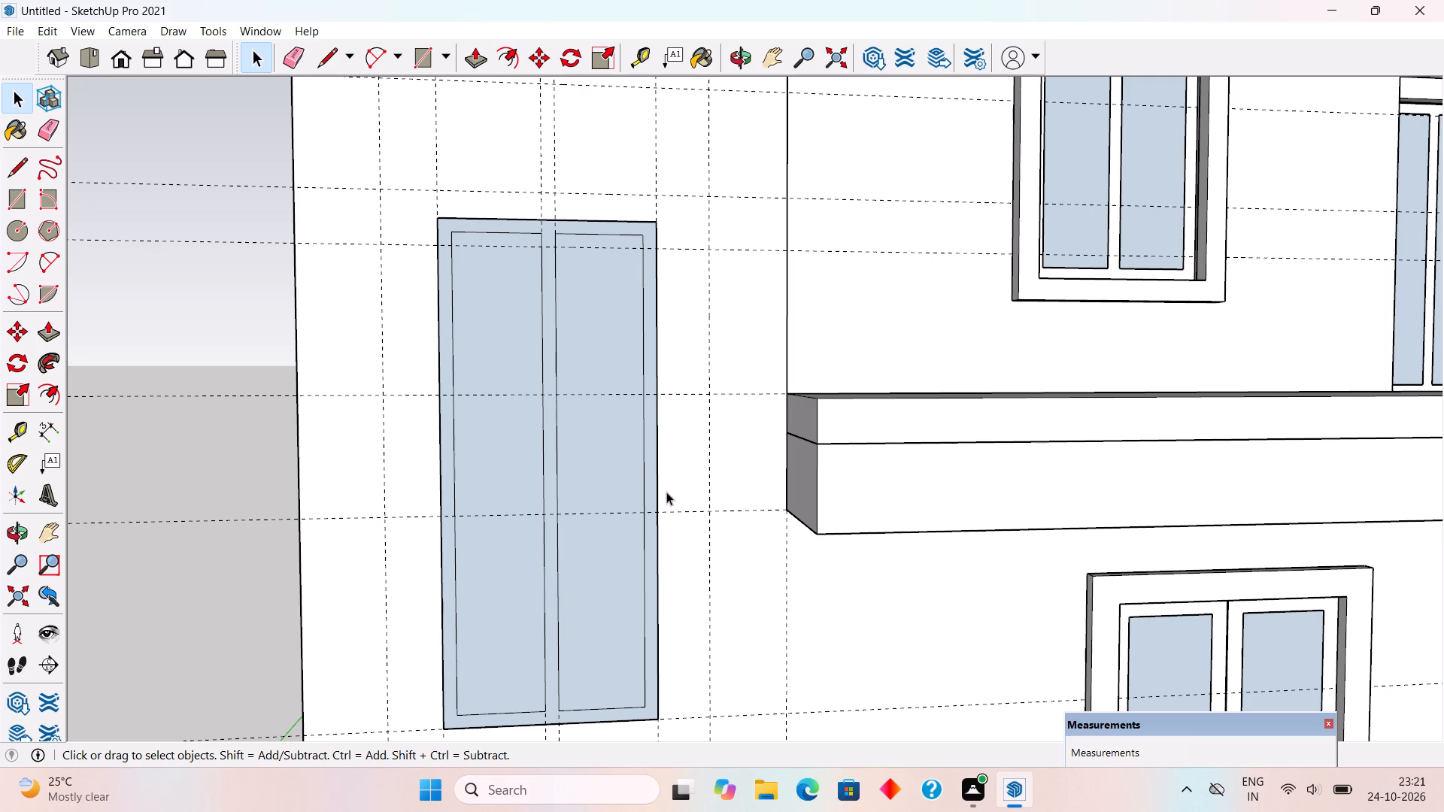
Place a horizontal guide 3" above the existing guide that crosses the upper half of the lower window.
scroll(666, 492, "up", 1)
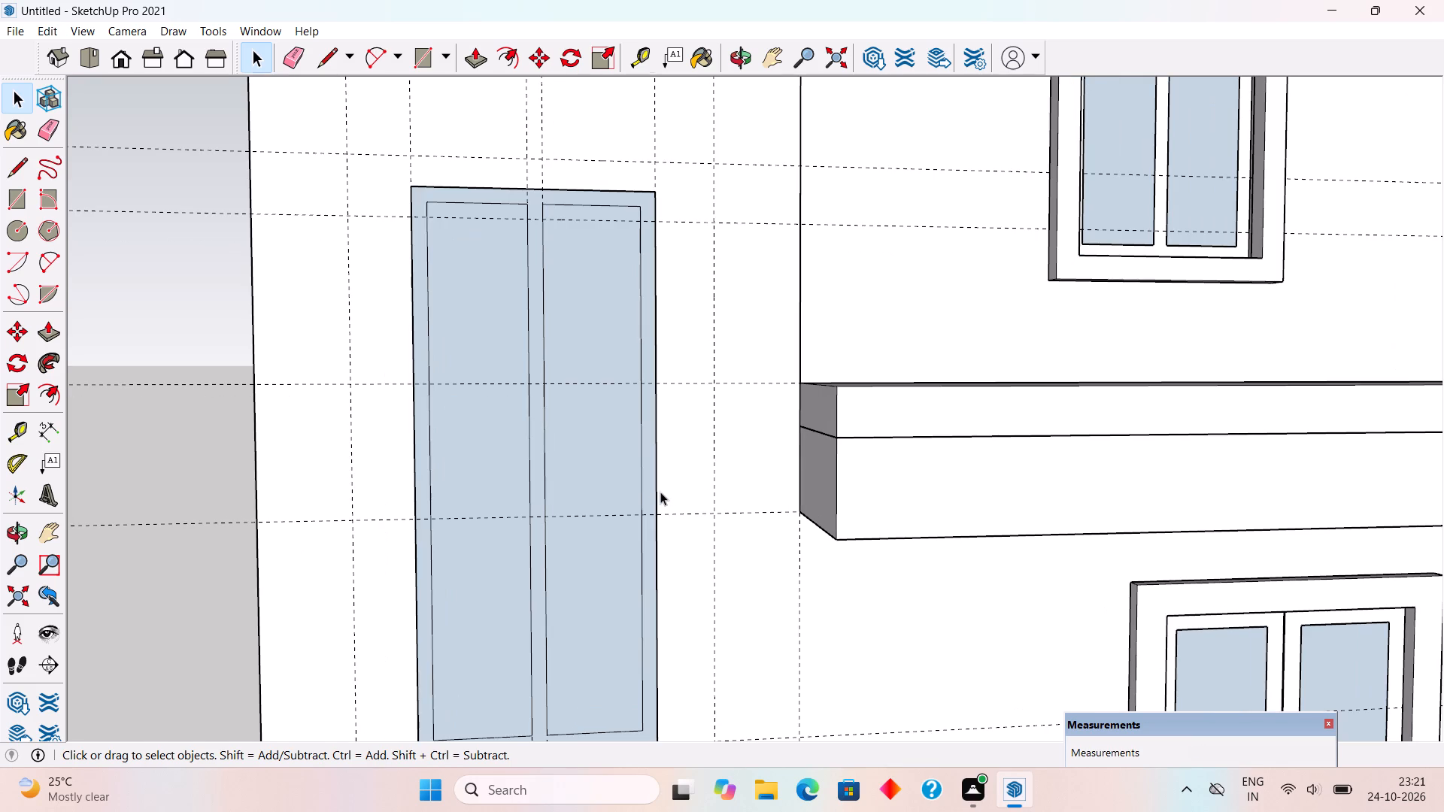
key("t")
left_click(603, 382)
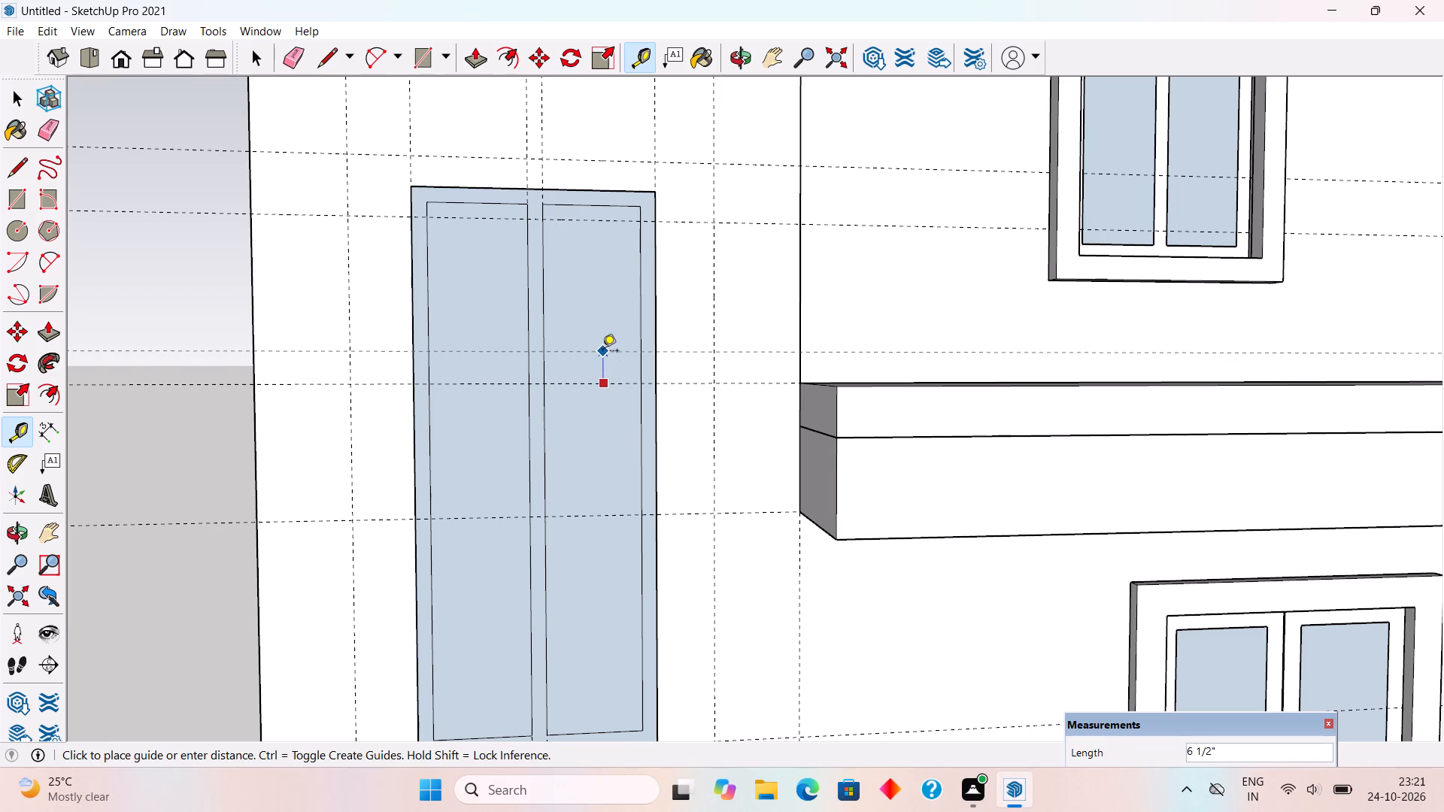
type("3\"")
key("Return")
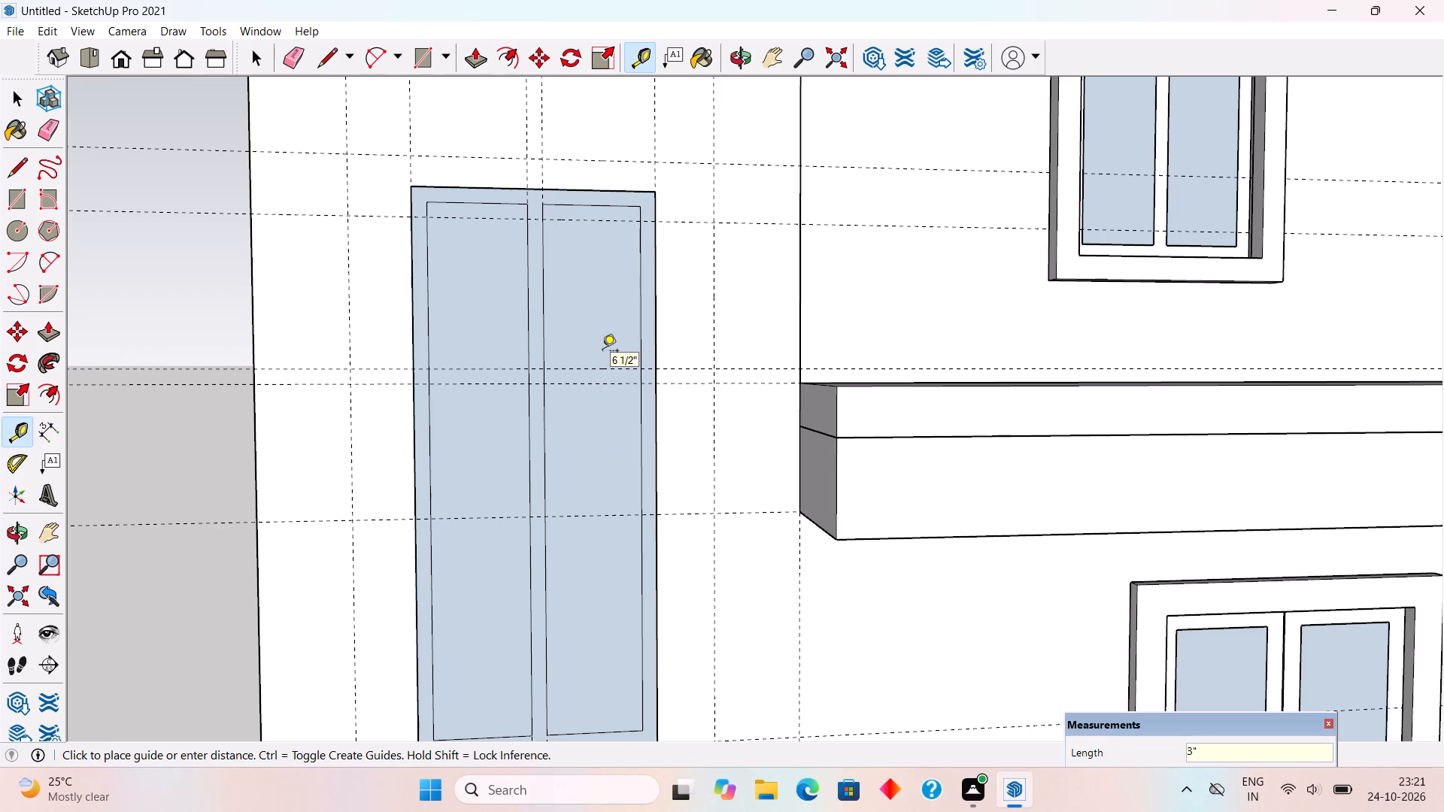
Place a horizontal guide a little below the one crossing the window's middle, and another 3" above that new guide.
left_click(580, 514)
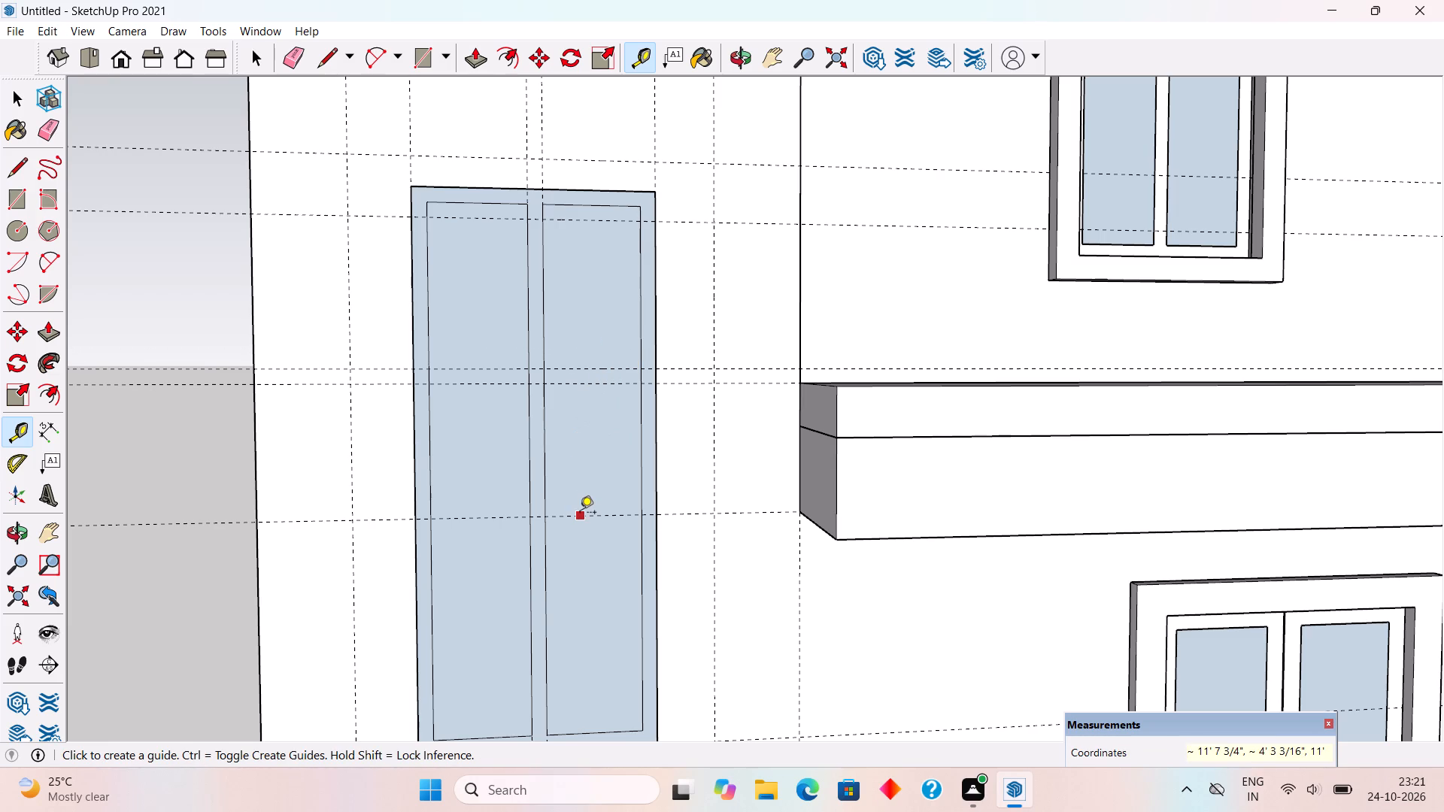
left_click(596, 560)
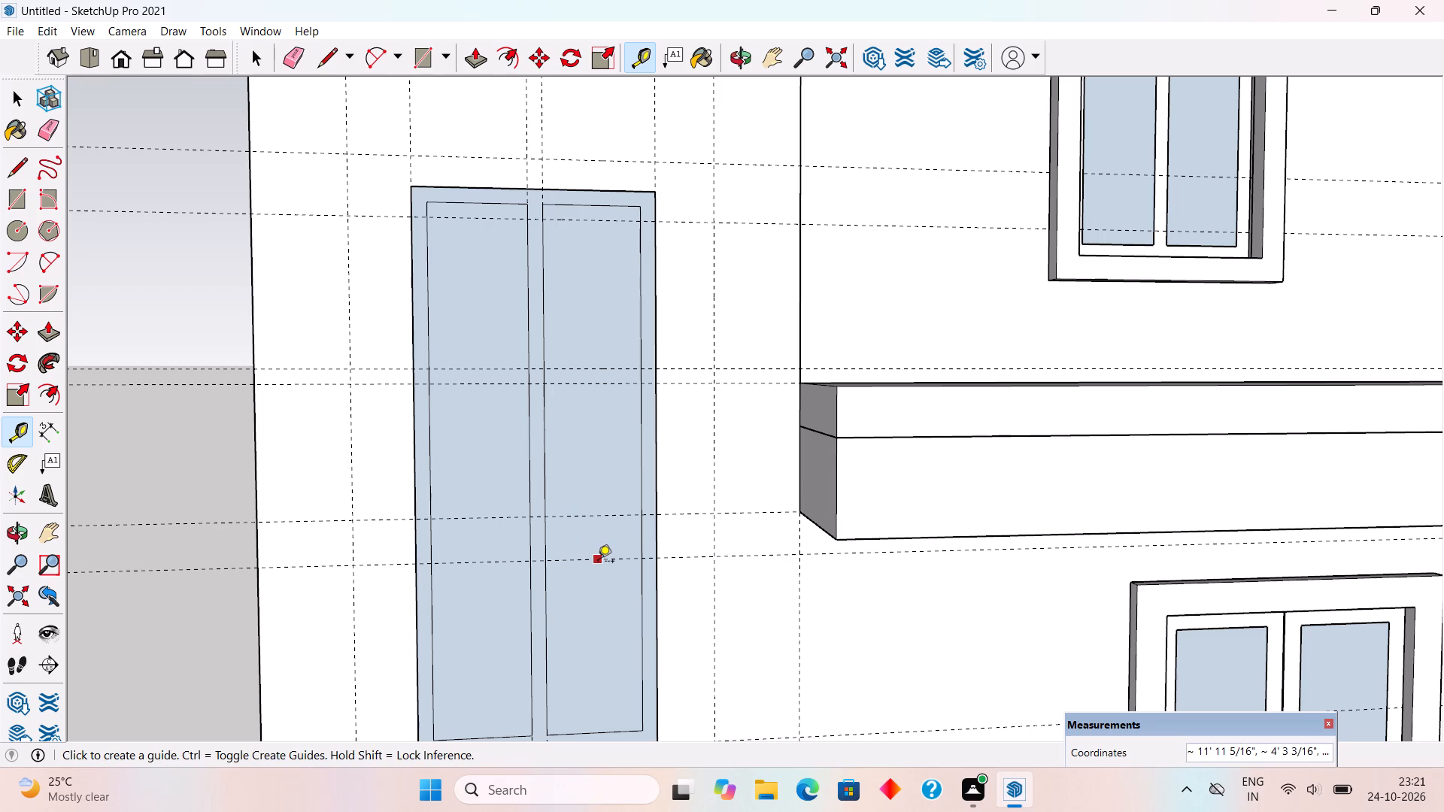
left_click(598, 562)
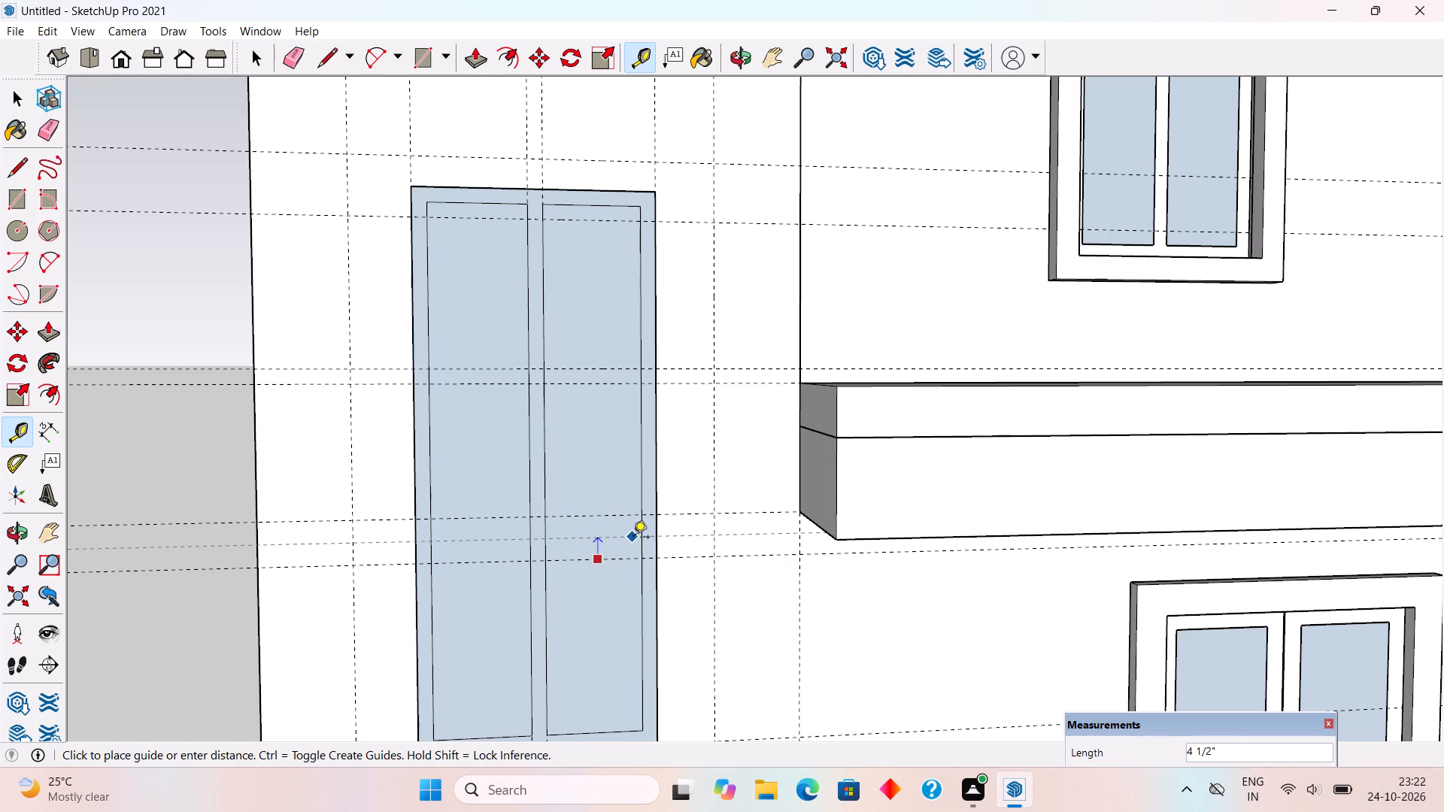
type("3\"")
key("Return")
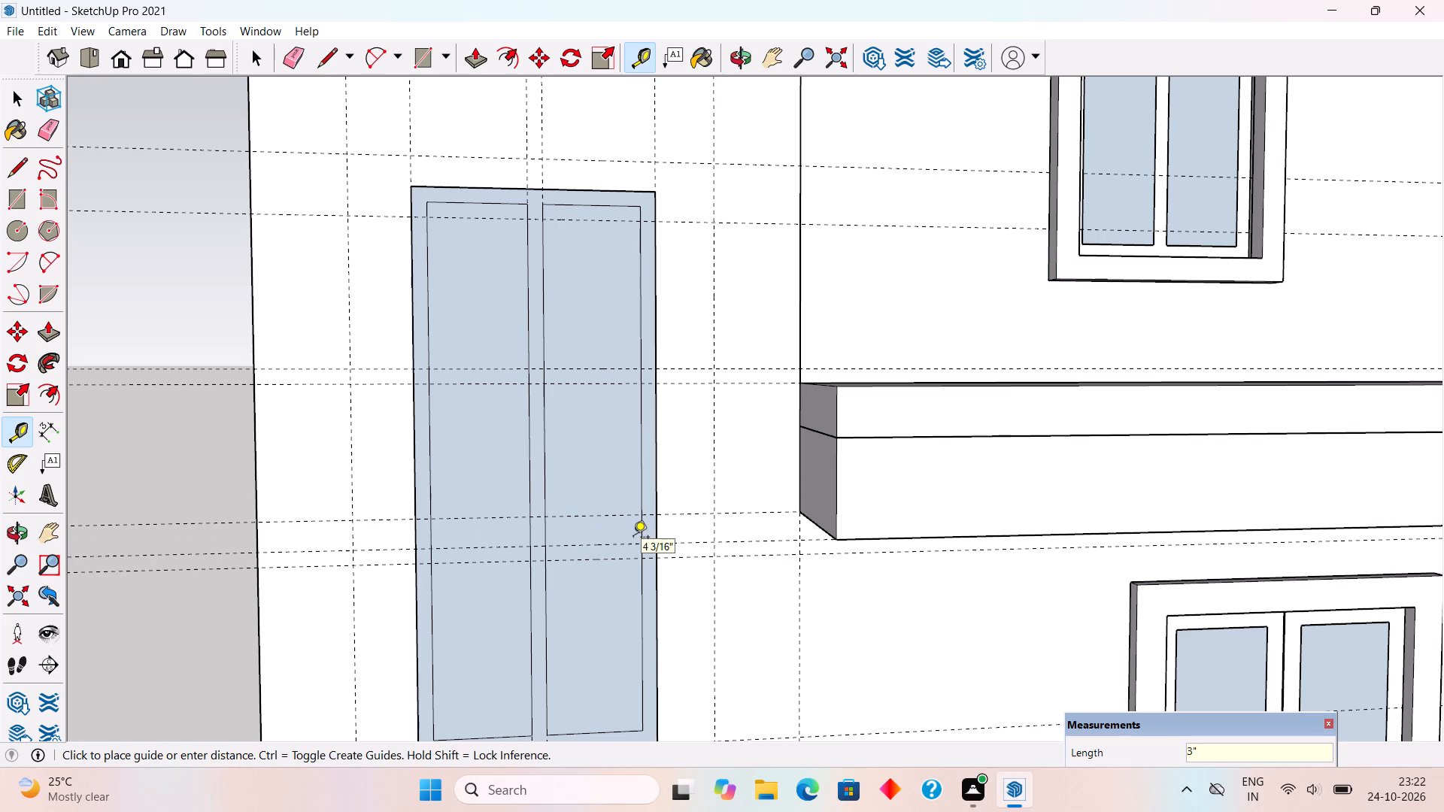
Draw four horizontal lines along the guides between the lower window frame's inner side edges, outlining two crossbars.
key("l")
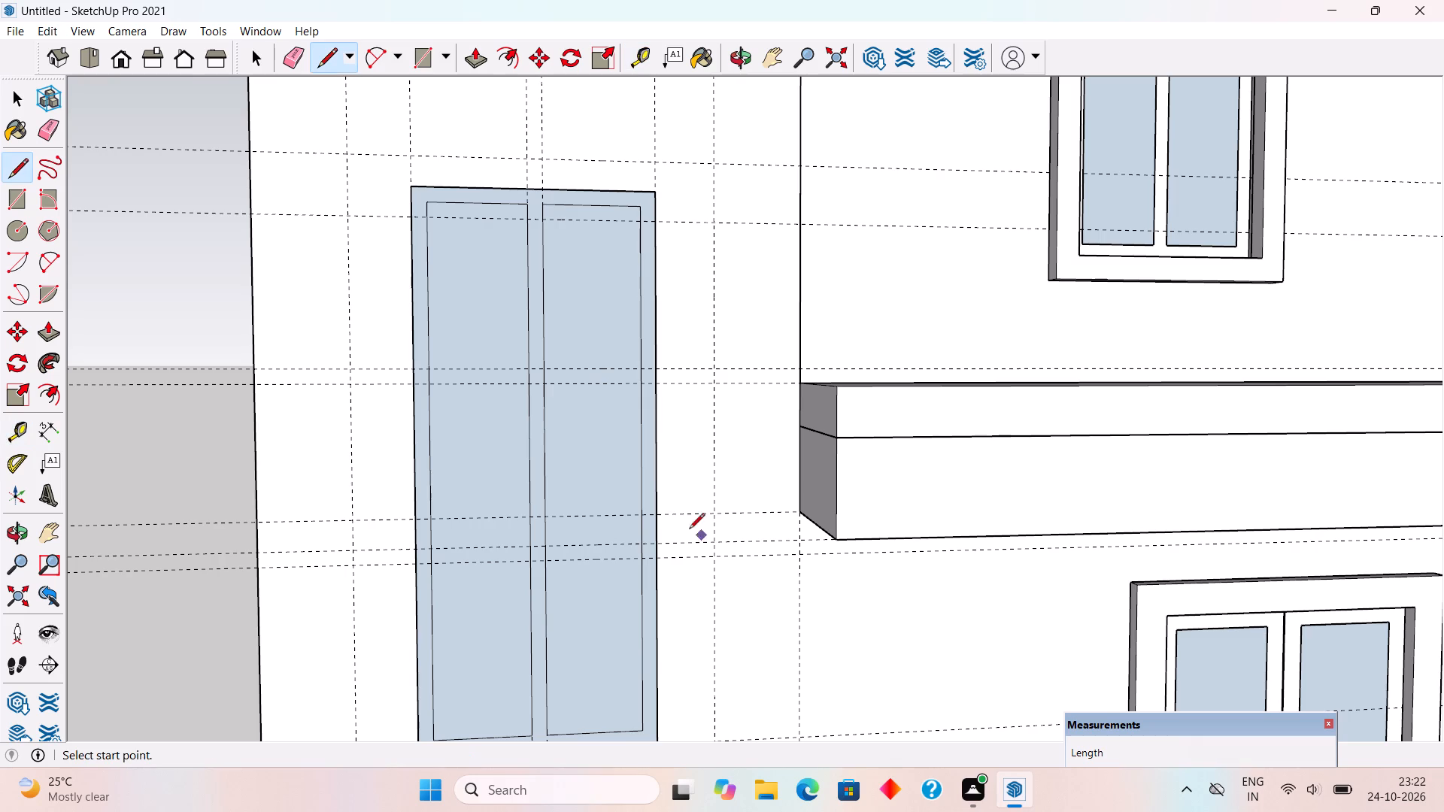
left_click(429, 545)
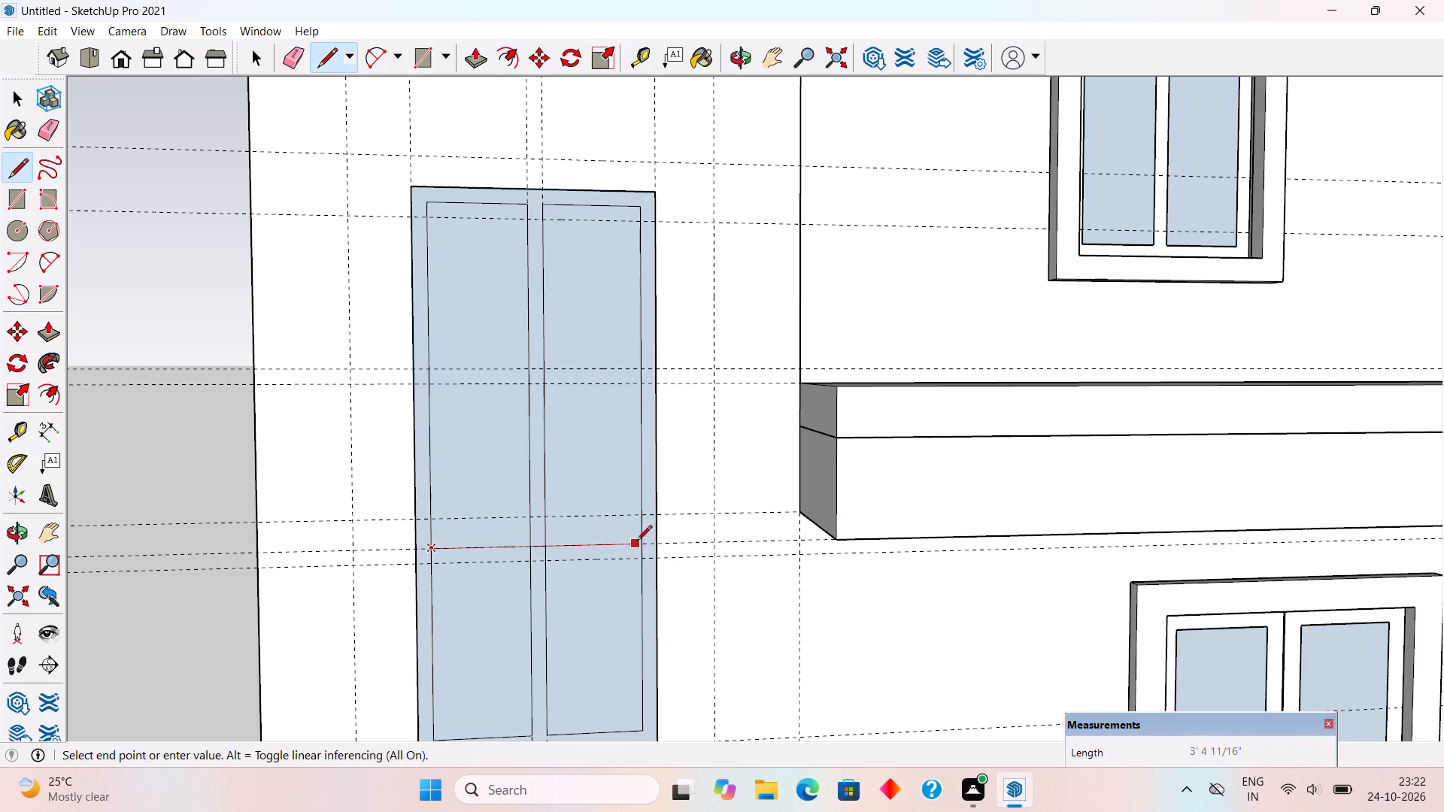
left_click(642, 542)
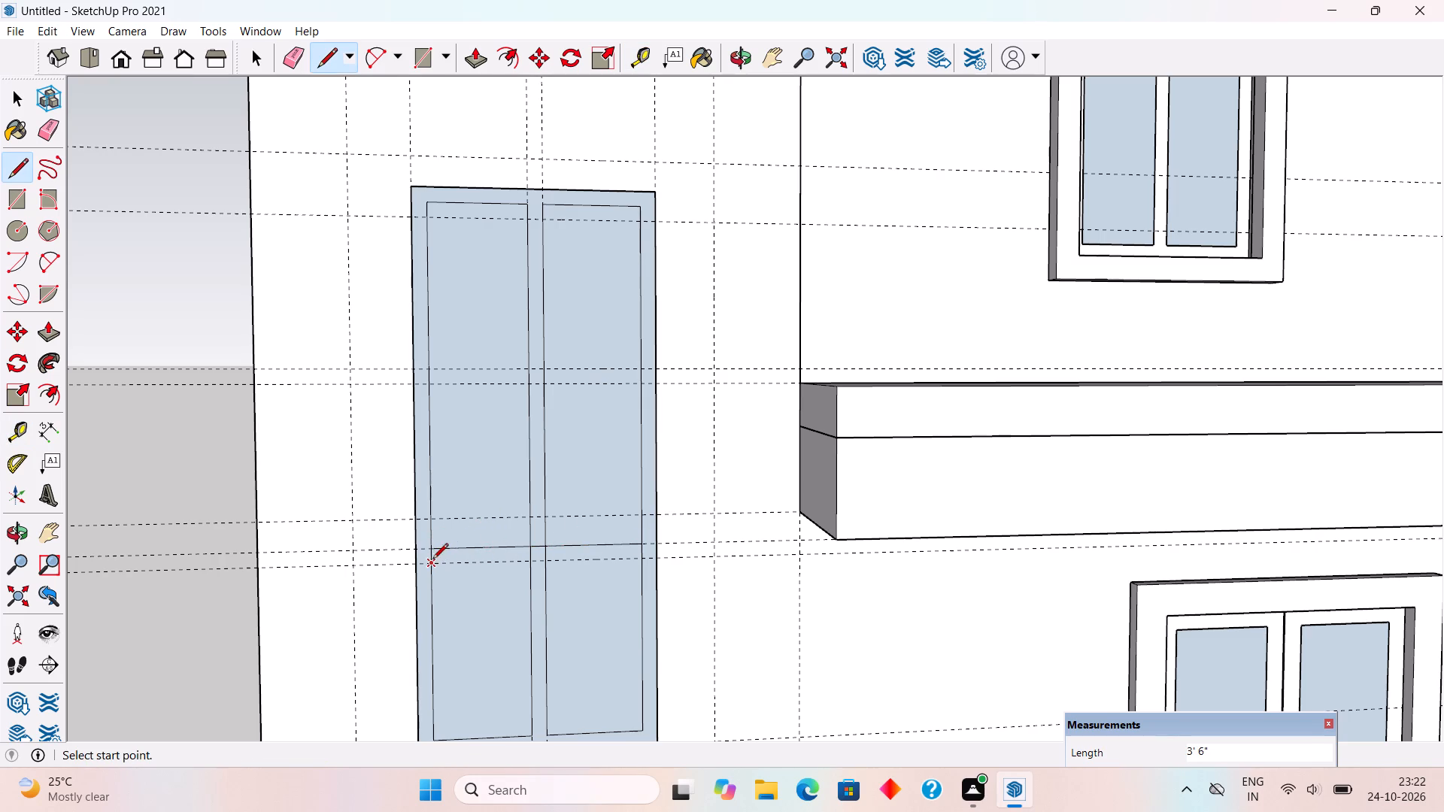
left_click(430, 562)
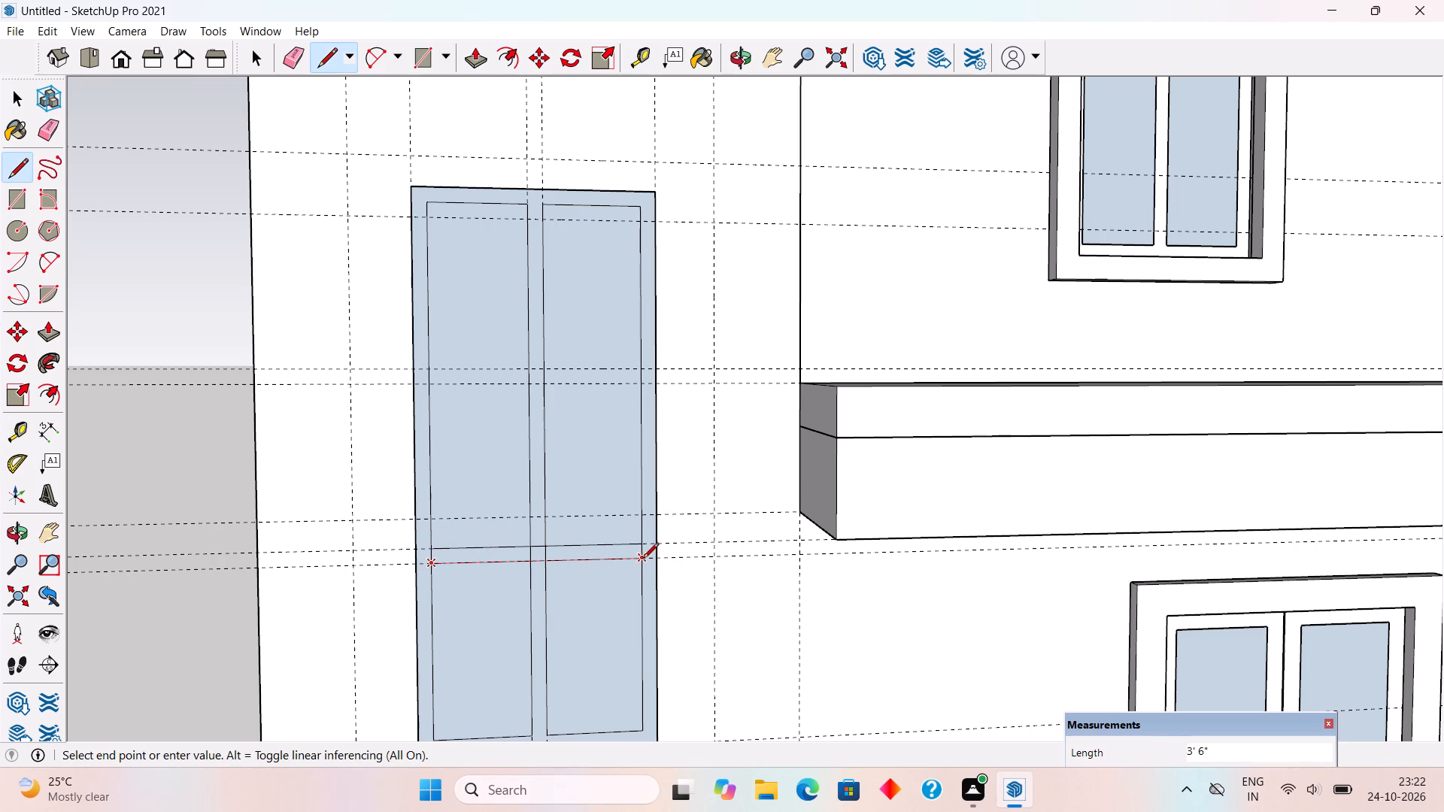
left_click(644, 557)
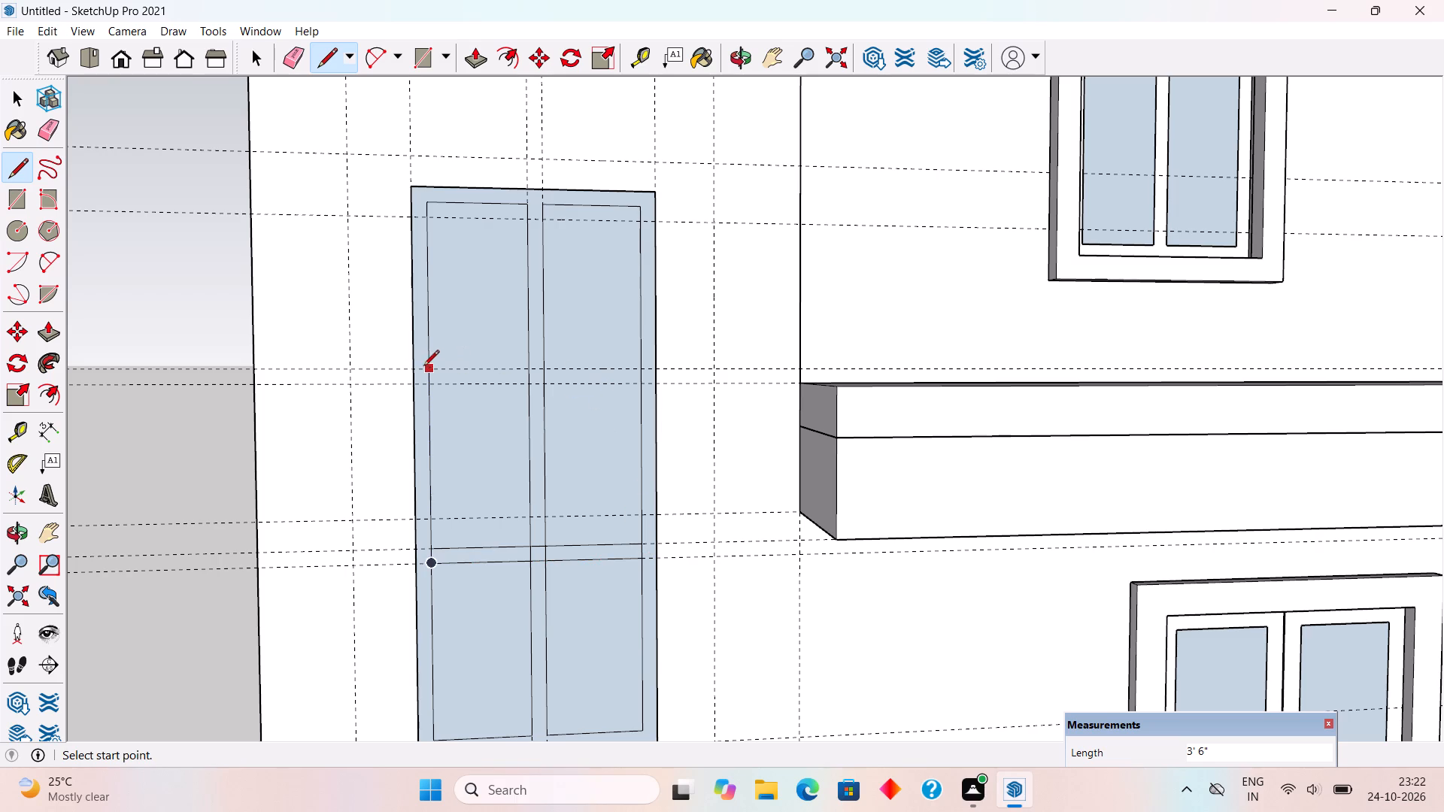
left_click(429, 369)
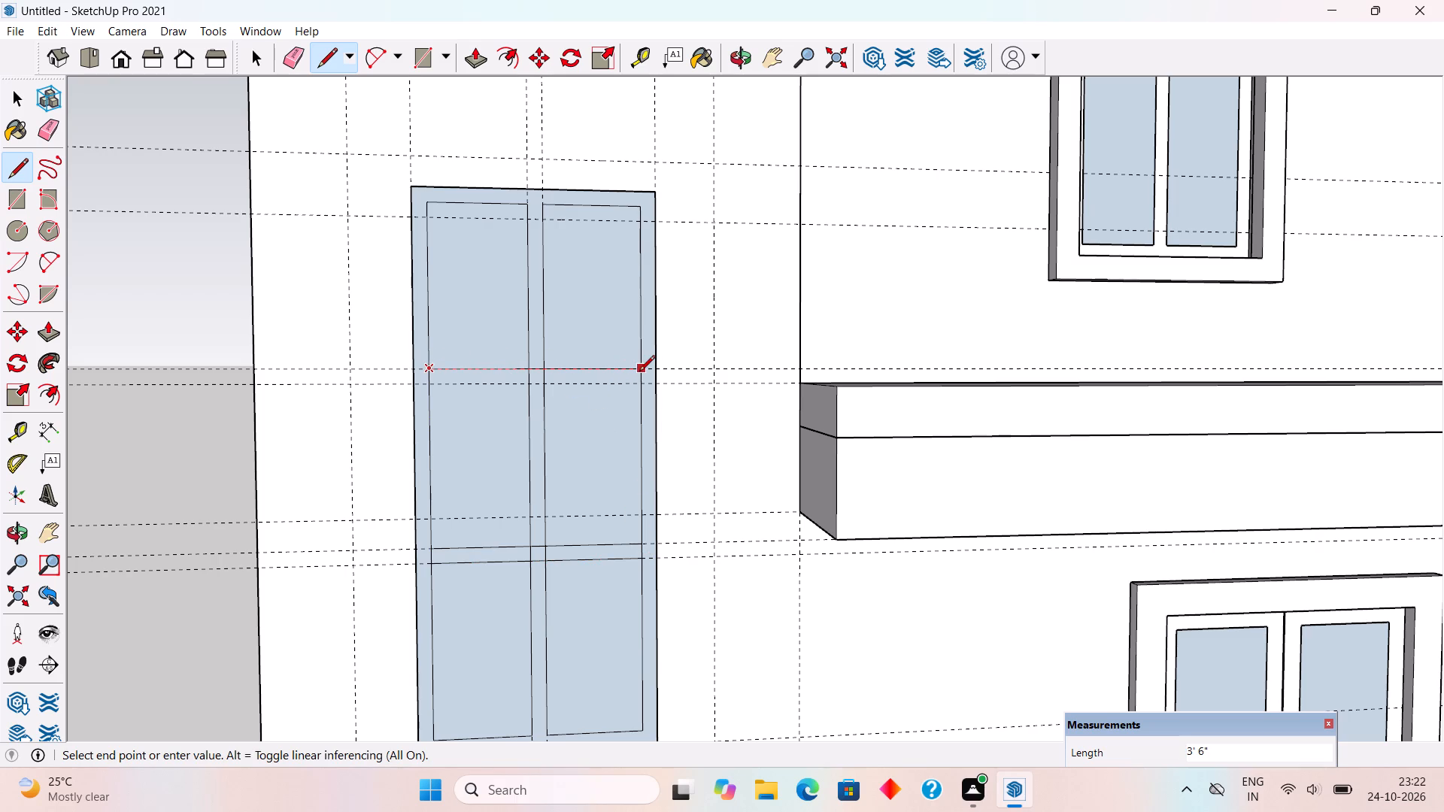
left_click(642, 371)
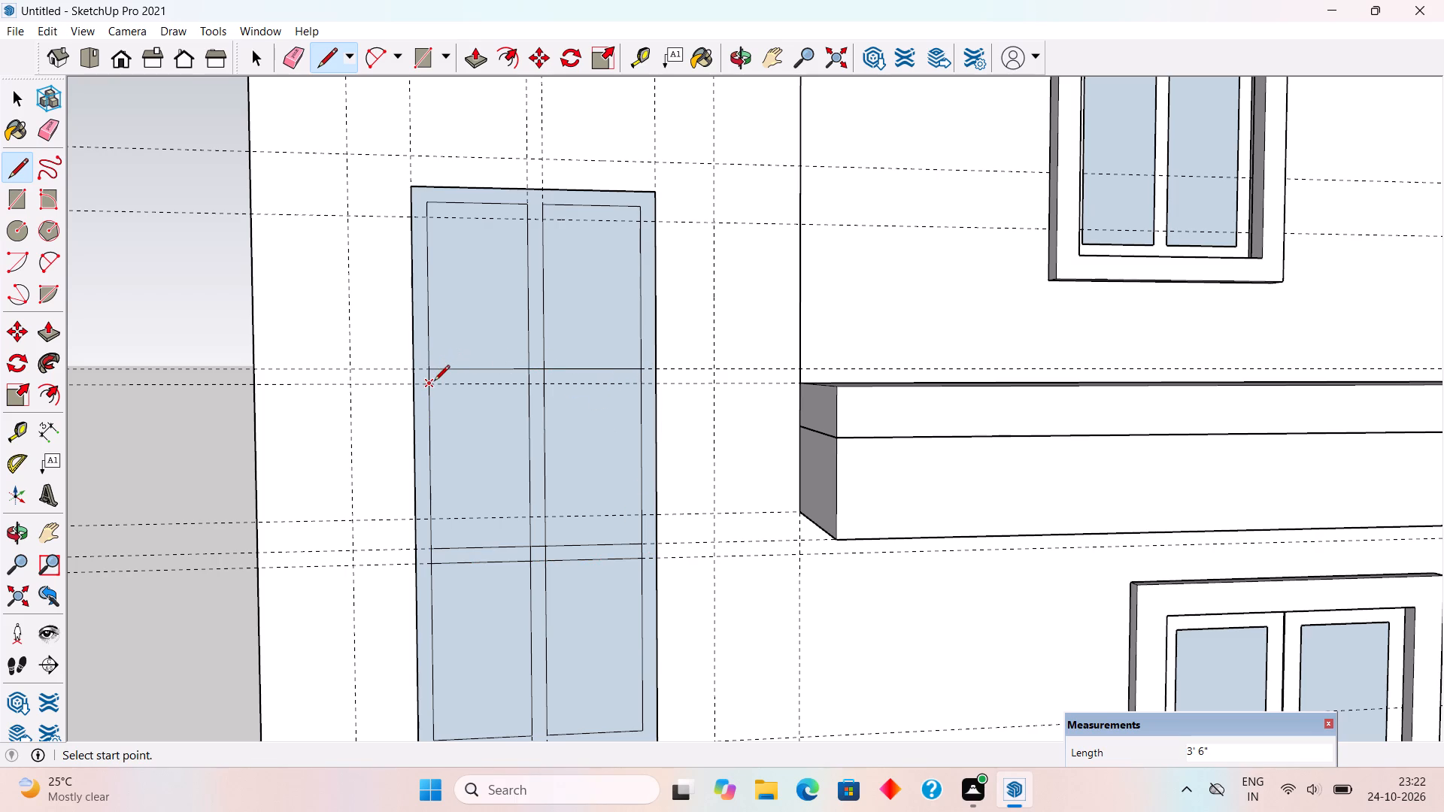
left_click(434, 382)
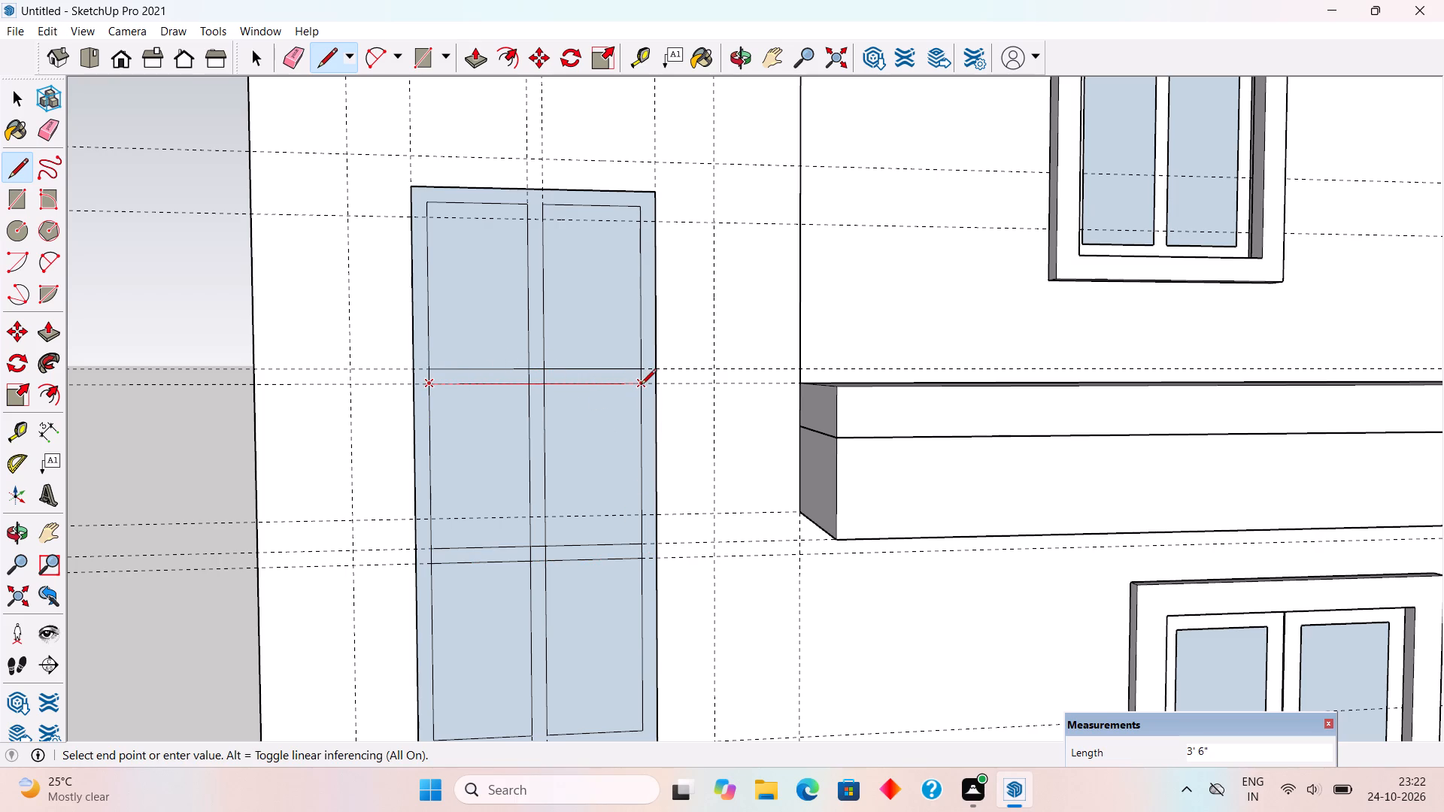
left_click(641, 386)
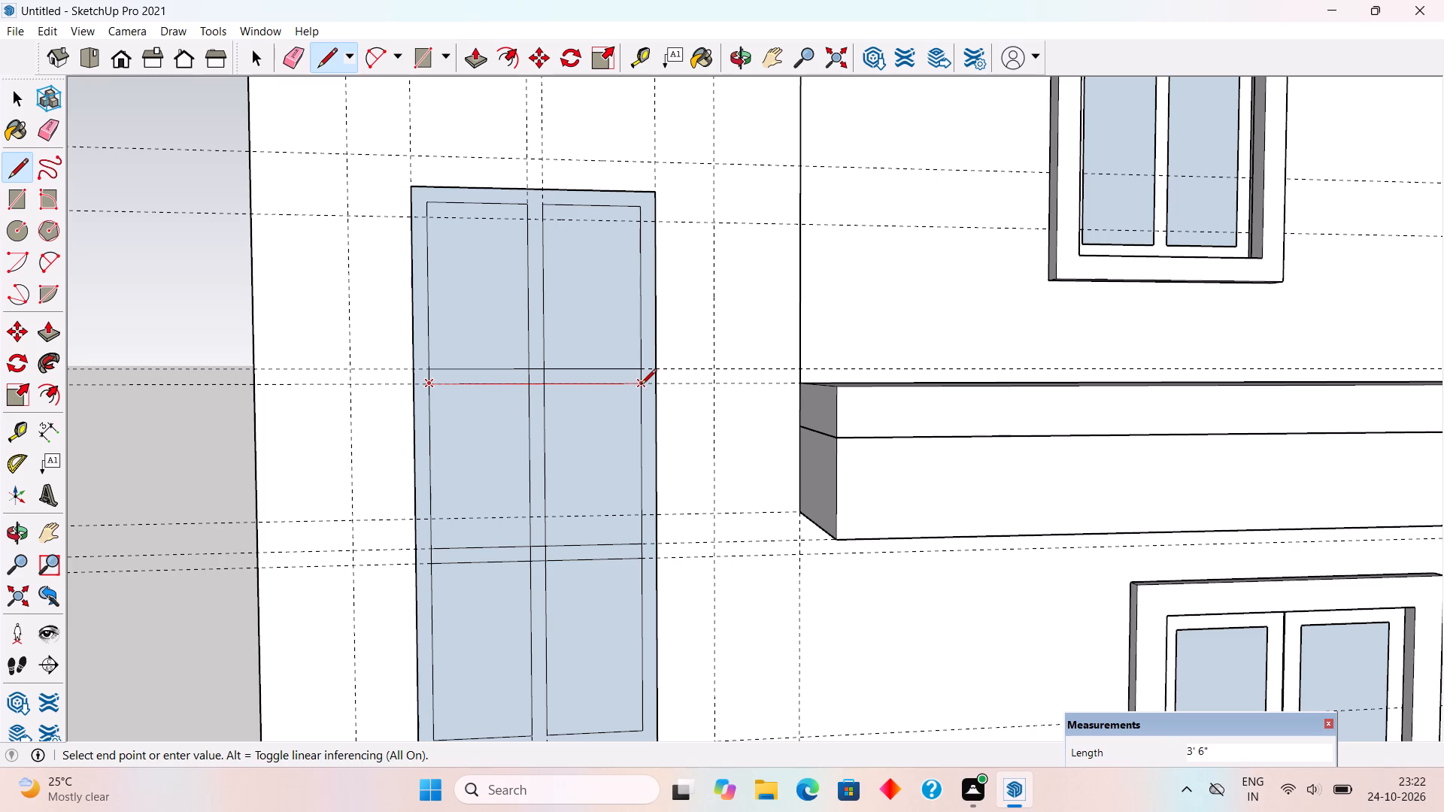
Erase the short vertical edges inside the lower window's upper crossbar, plus the guides running along that crossbar and the mullion.
key("e")
left_click(642, 380)
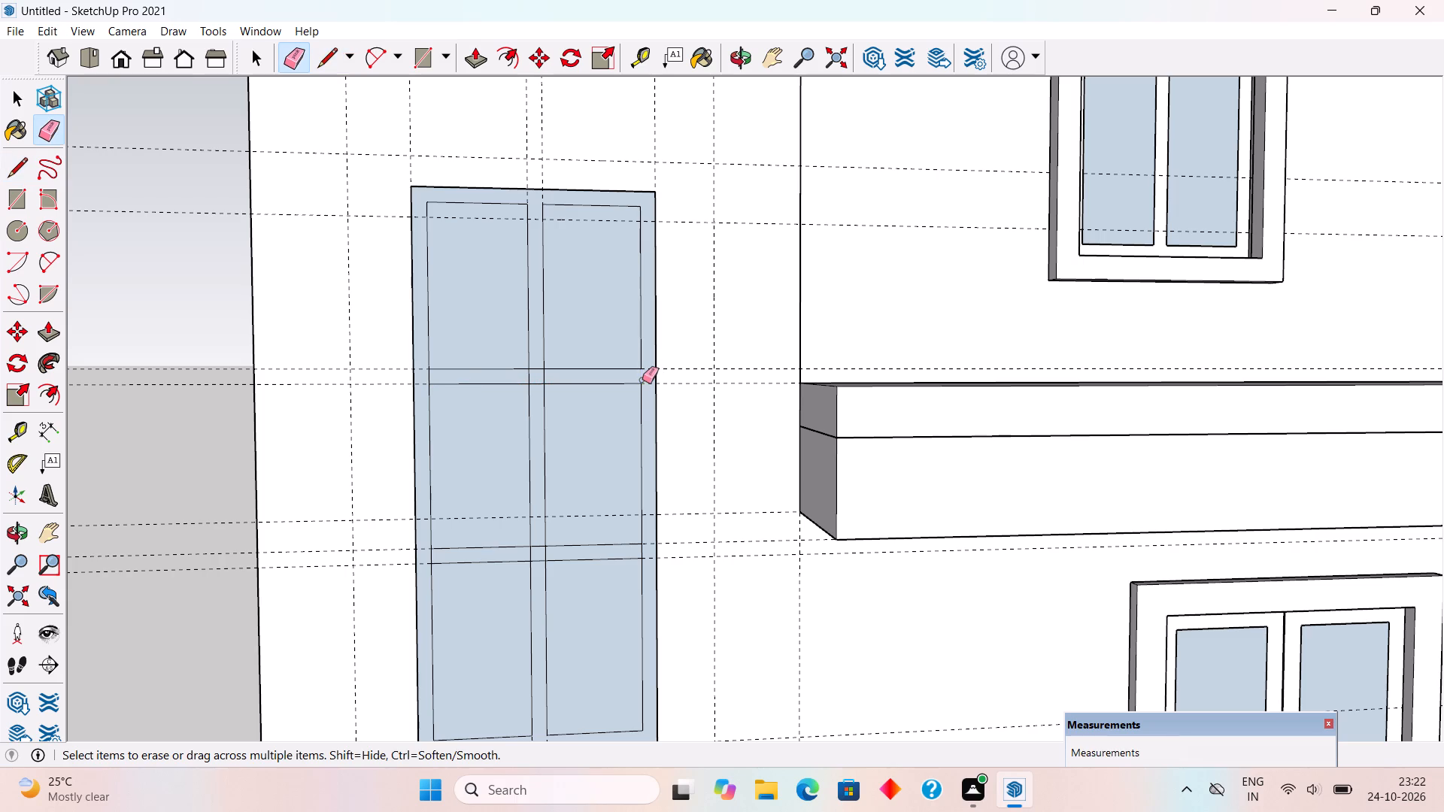
left_click(429, 376)
left_click(544, 377)
left_click(536, 370)
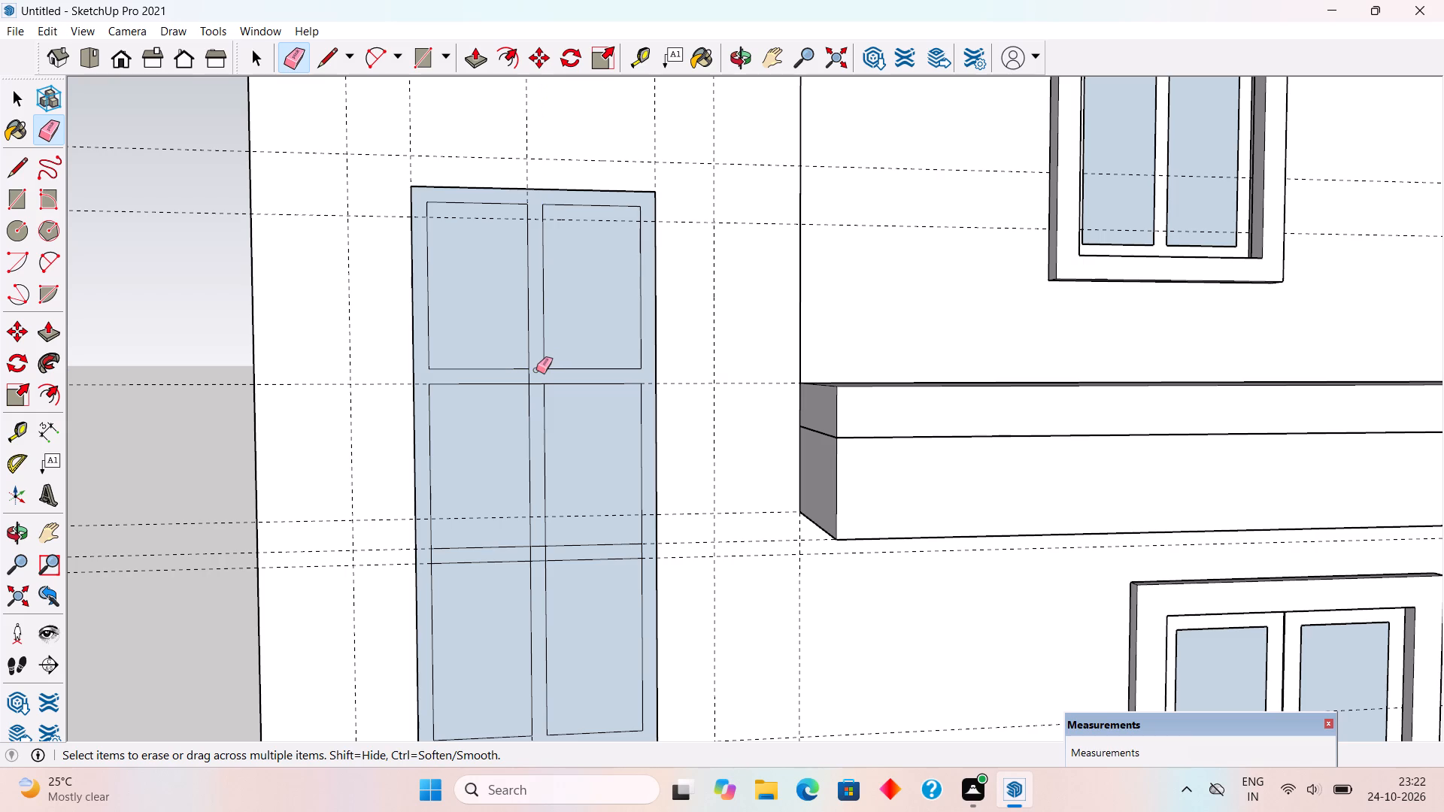
left_click(538, 368)
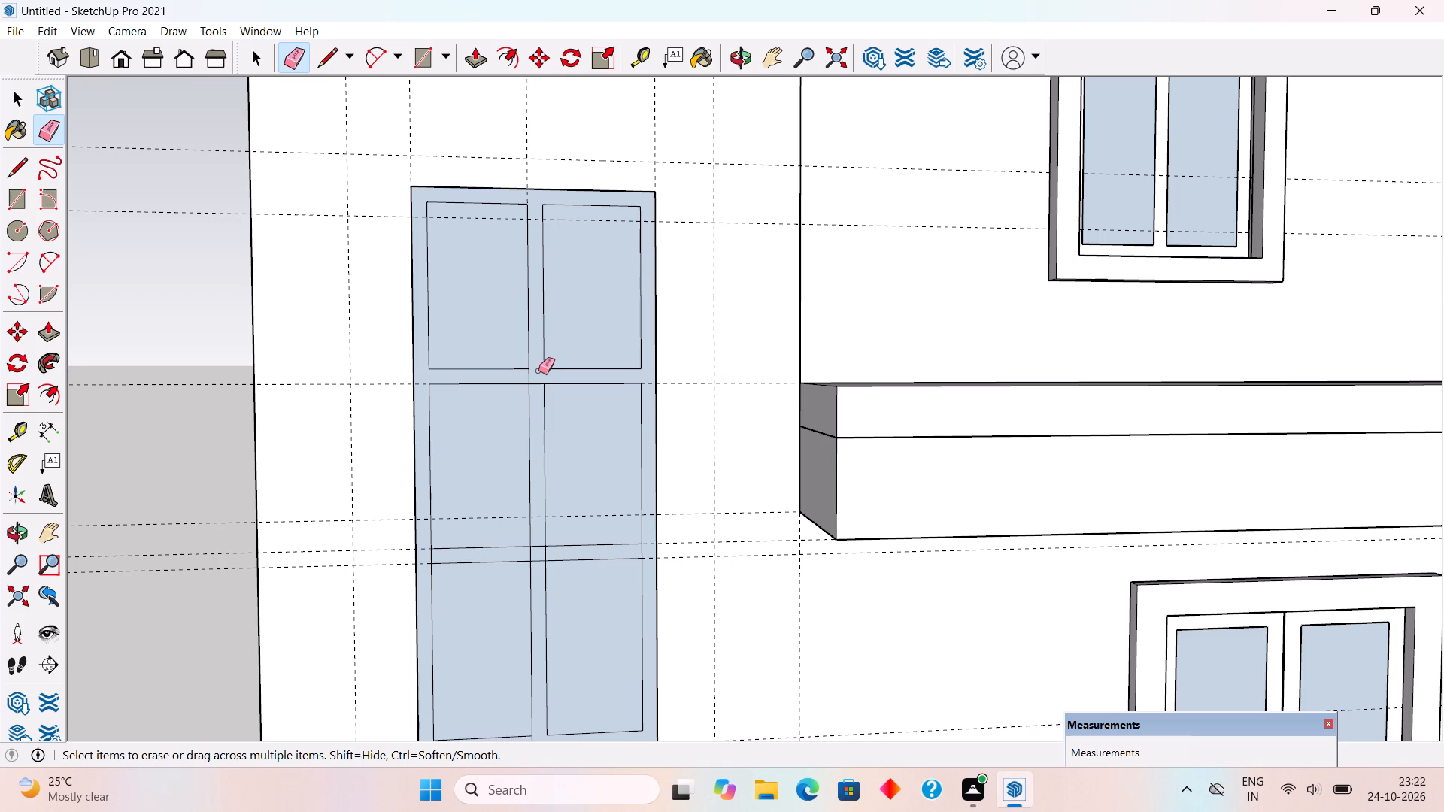
scroll(538, 371, "up", 3)
left_click(525, 373)
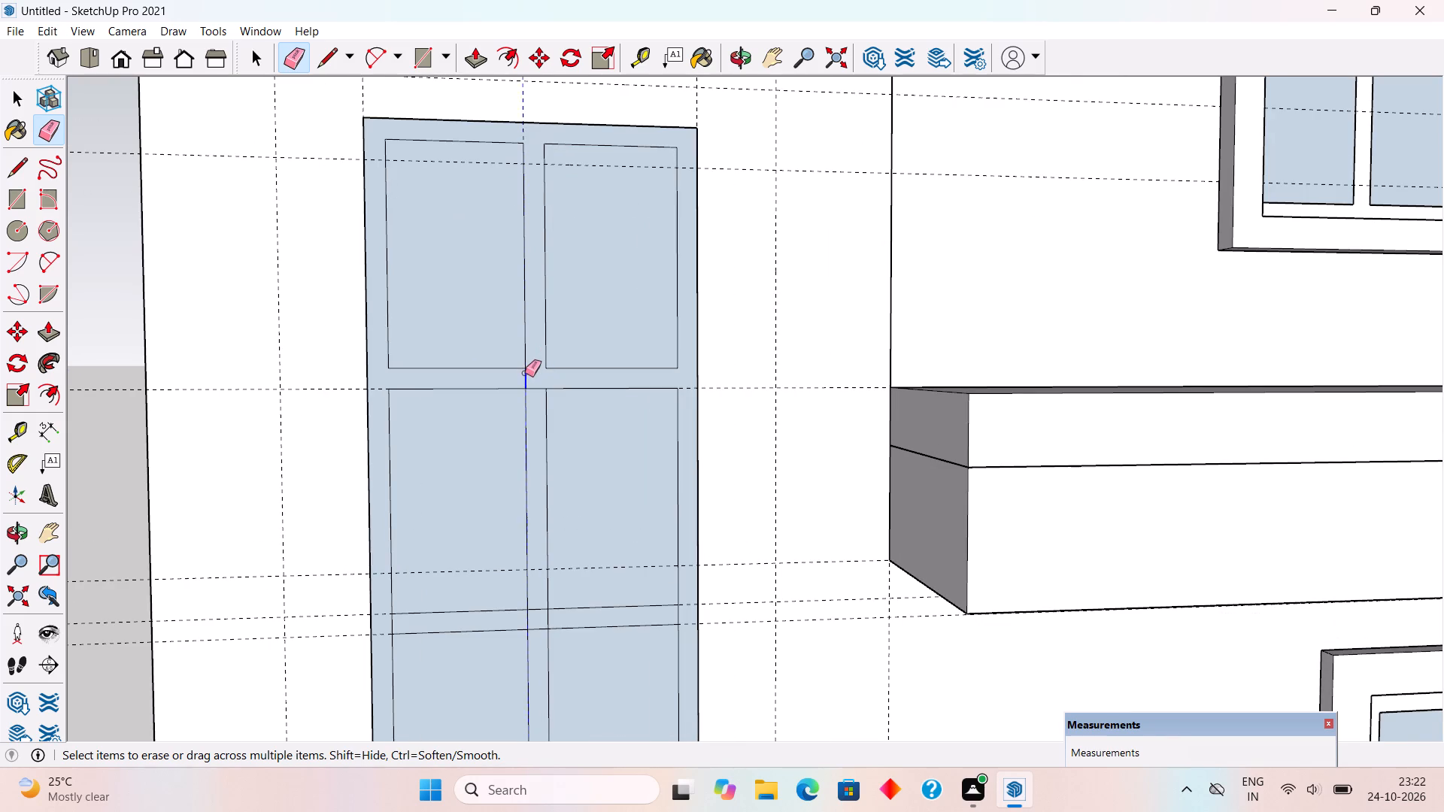
left_click(538, 386)
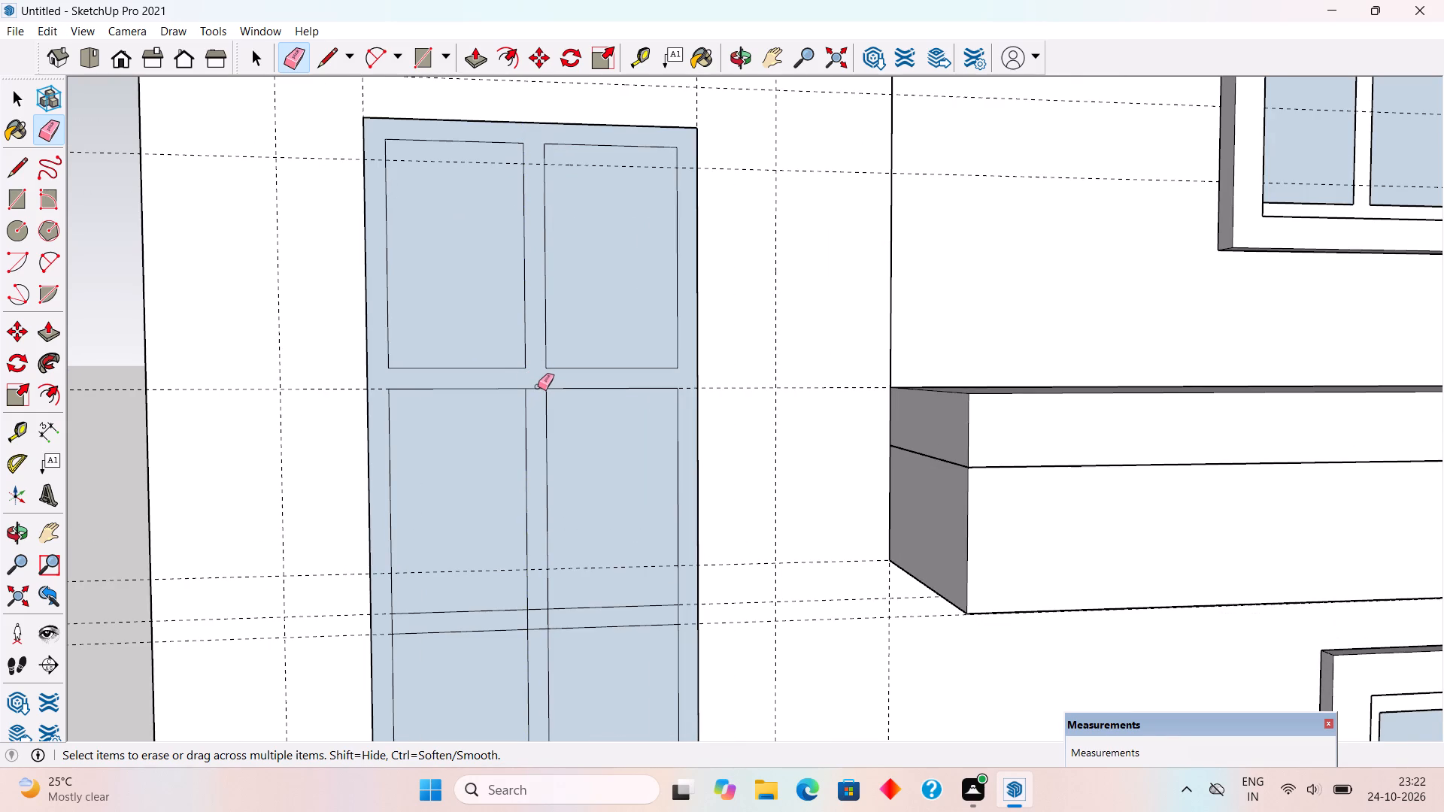
left_click(538, 389)
scroll(538, 390, "down", 1)
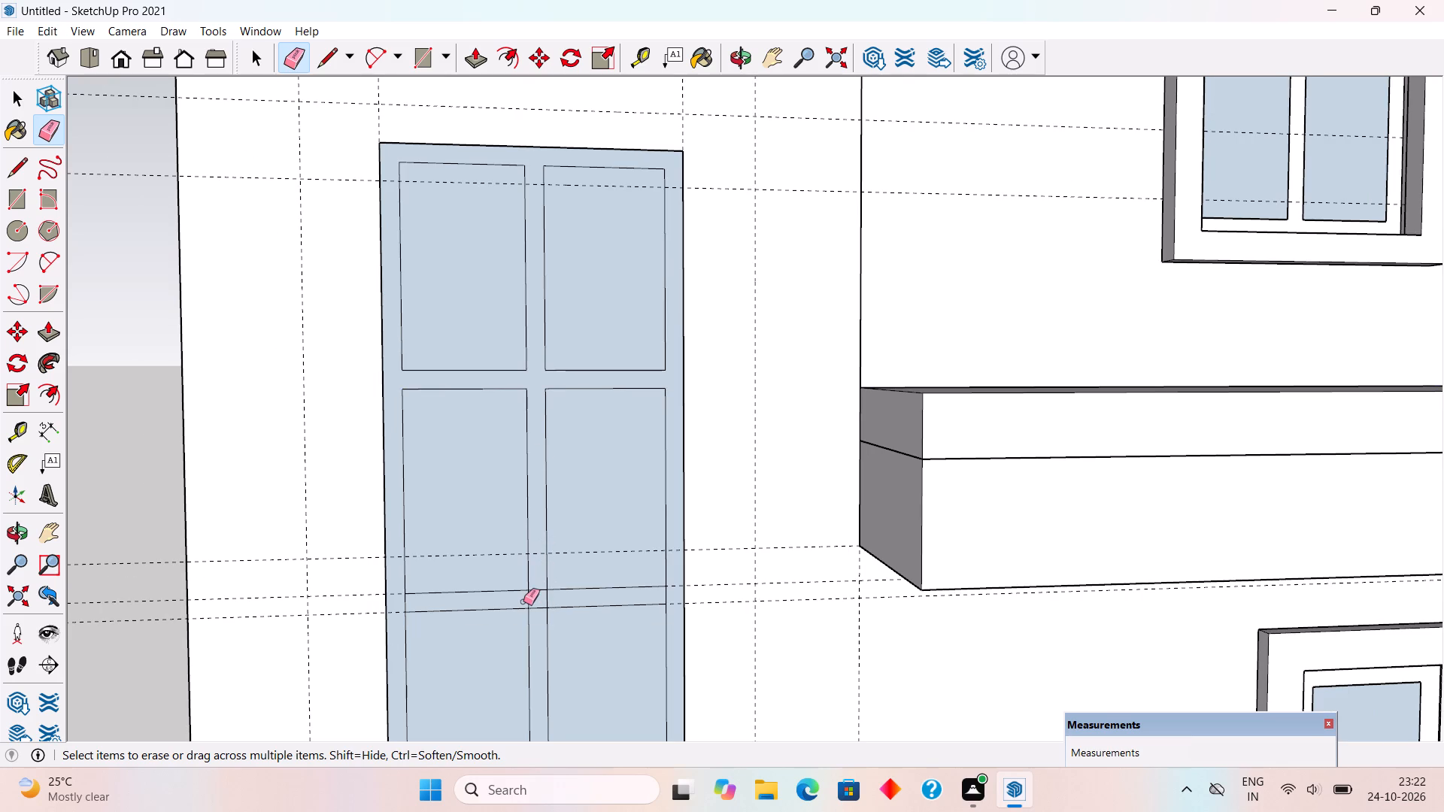
Erase the short vertical edges inside the lower window's lower crossbar, plus the two guides along that crossbar.
left_click(529, 599)
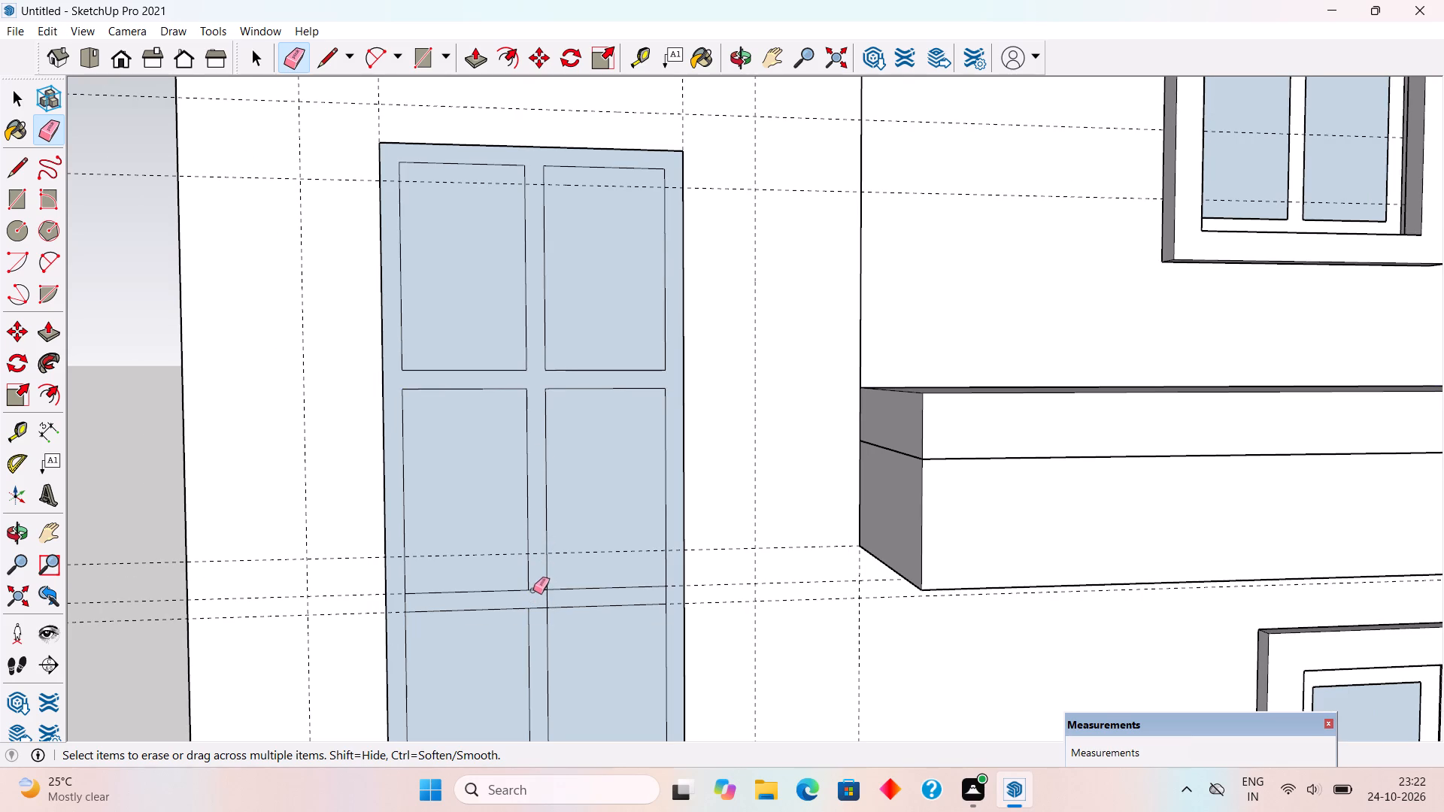
left_click(535, 588)
left_click(535, 591)
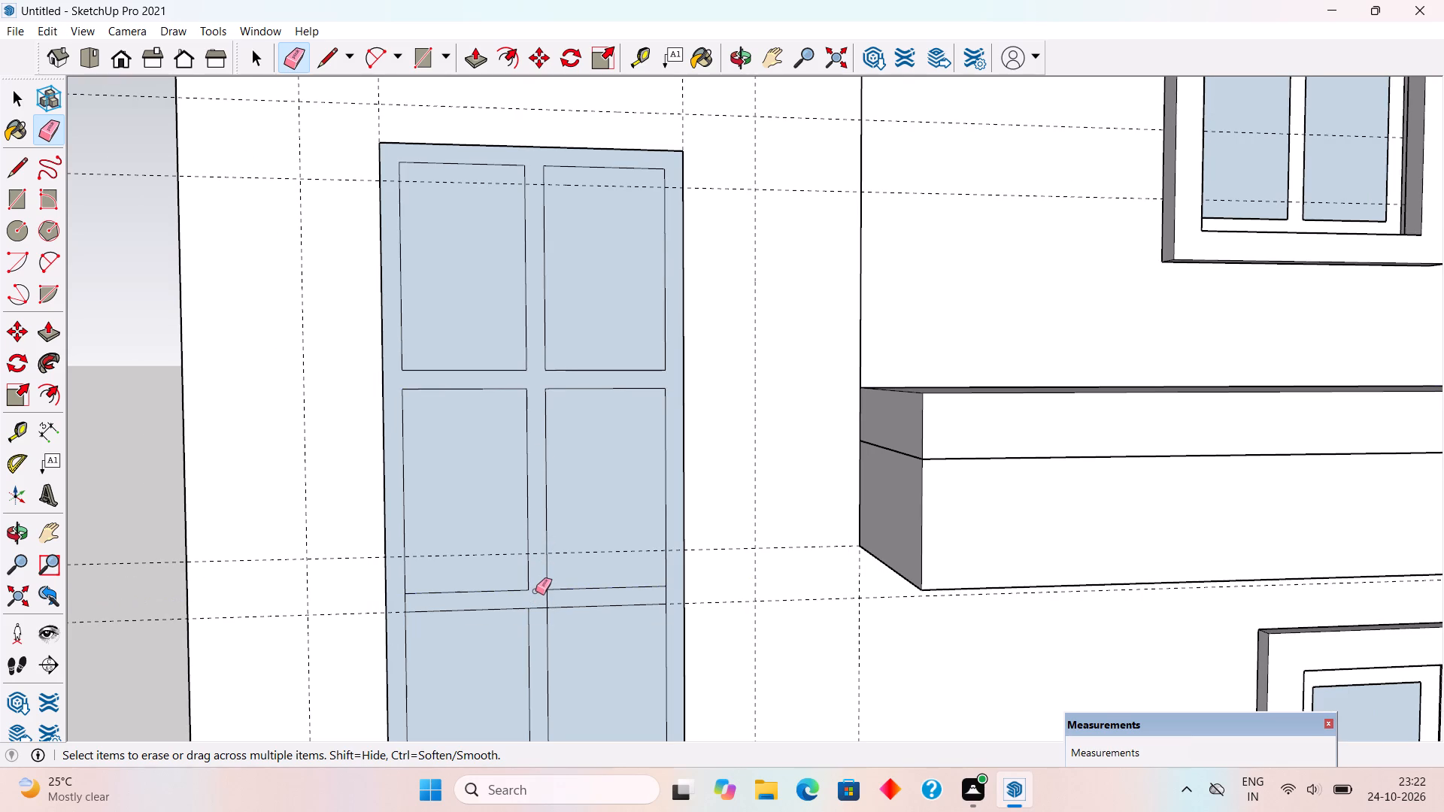
left_click(536, 608)
left_click(546, 601)
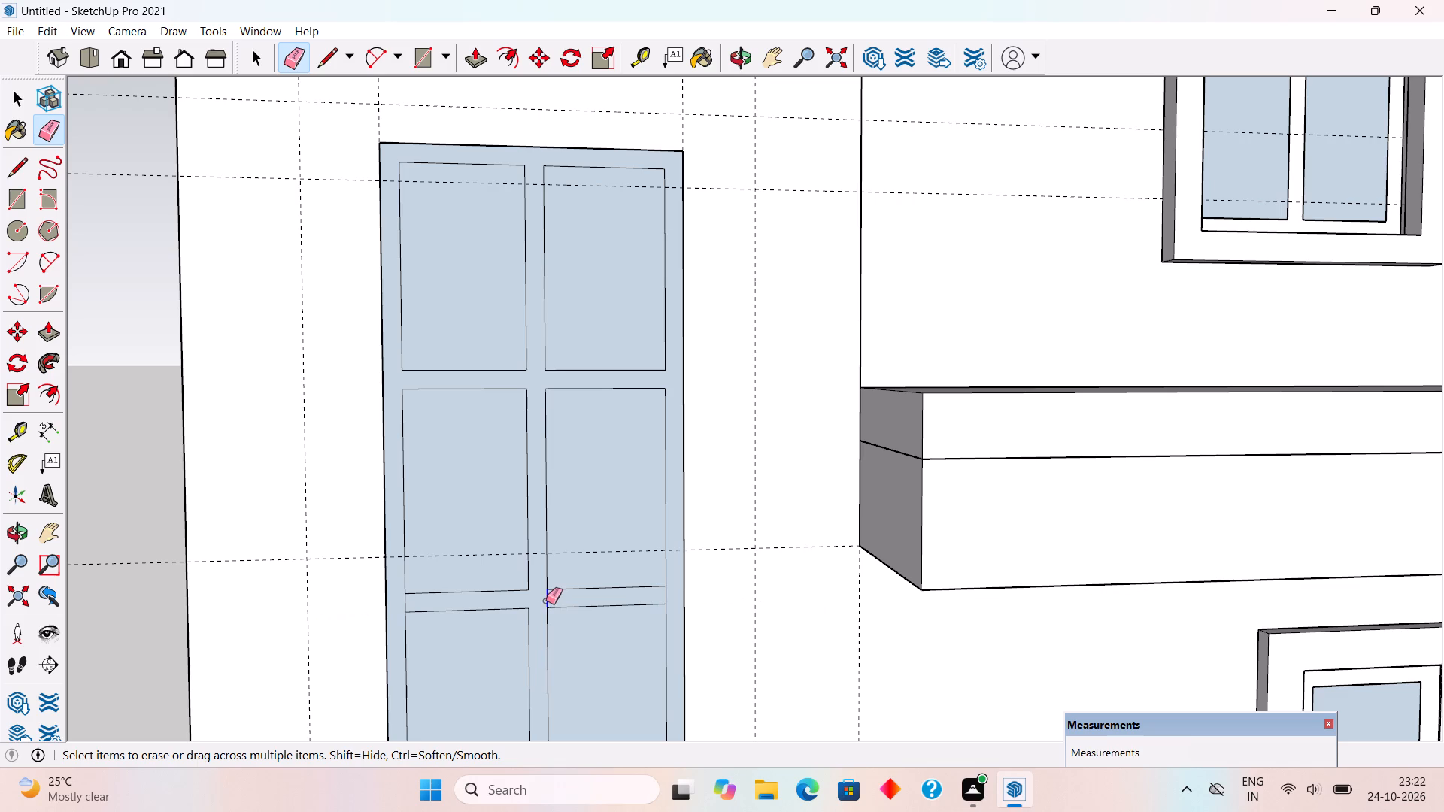
left_click(405, 604)
left_click(663, 599)
left_click(664, 597)
left_click(666, 595)
Delete the six pane faces of the lower window so that only the frame, mullion and crossbars remain.
scroll(579, 414, "down", 5)
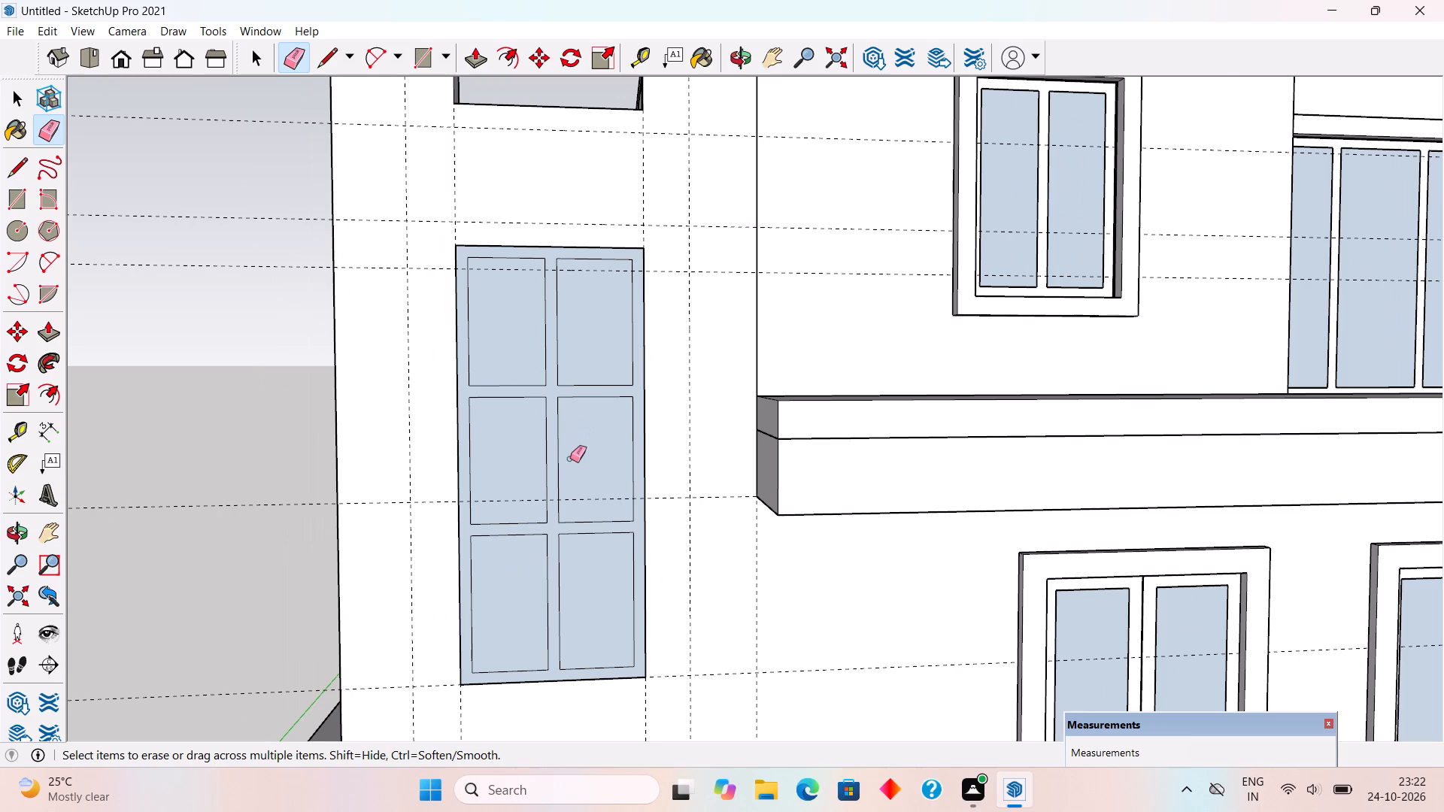
key("space")
key("space")
left_click(497, 335)
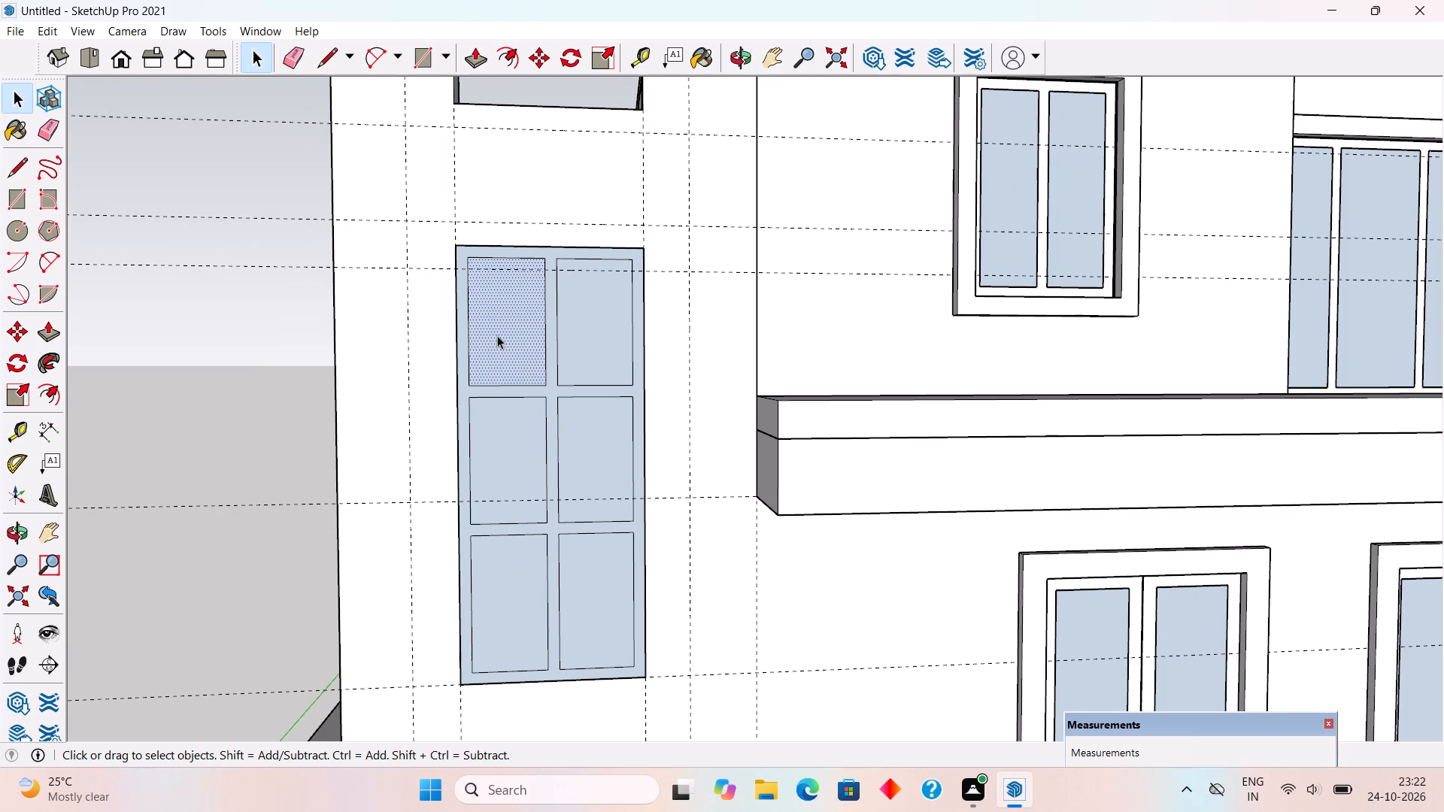
key("Delete")
left_click(610, 369)
key("Delete")
left_click(596, 422)
key("Delete")
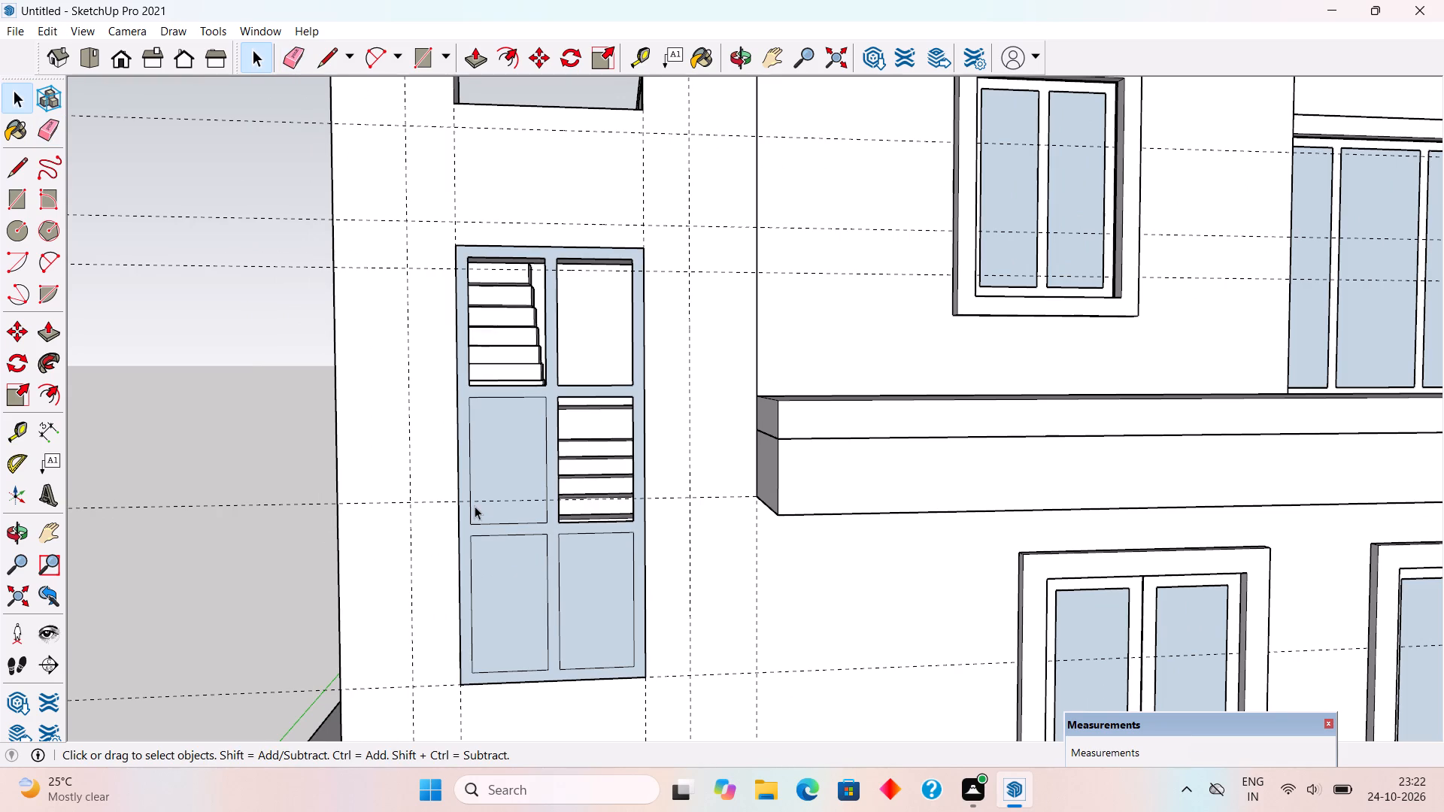
left_click(475, 503)
key("Delete")
left_click(501, 489)
key("Delete")
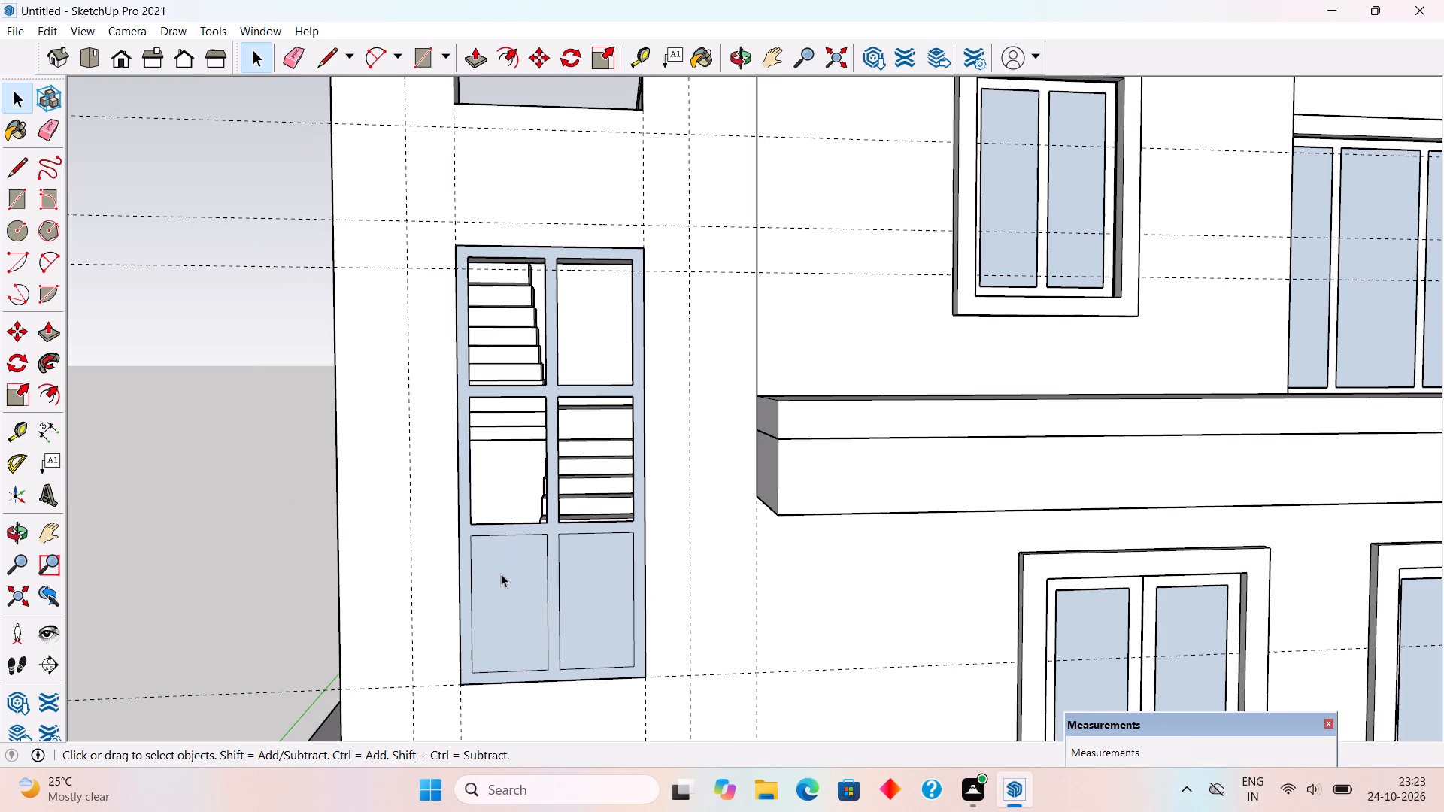
left_click(501, 576)
key("Delete")
left_click(577, 592)
key("Delete")
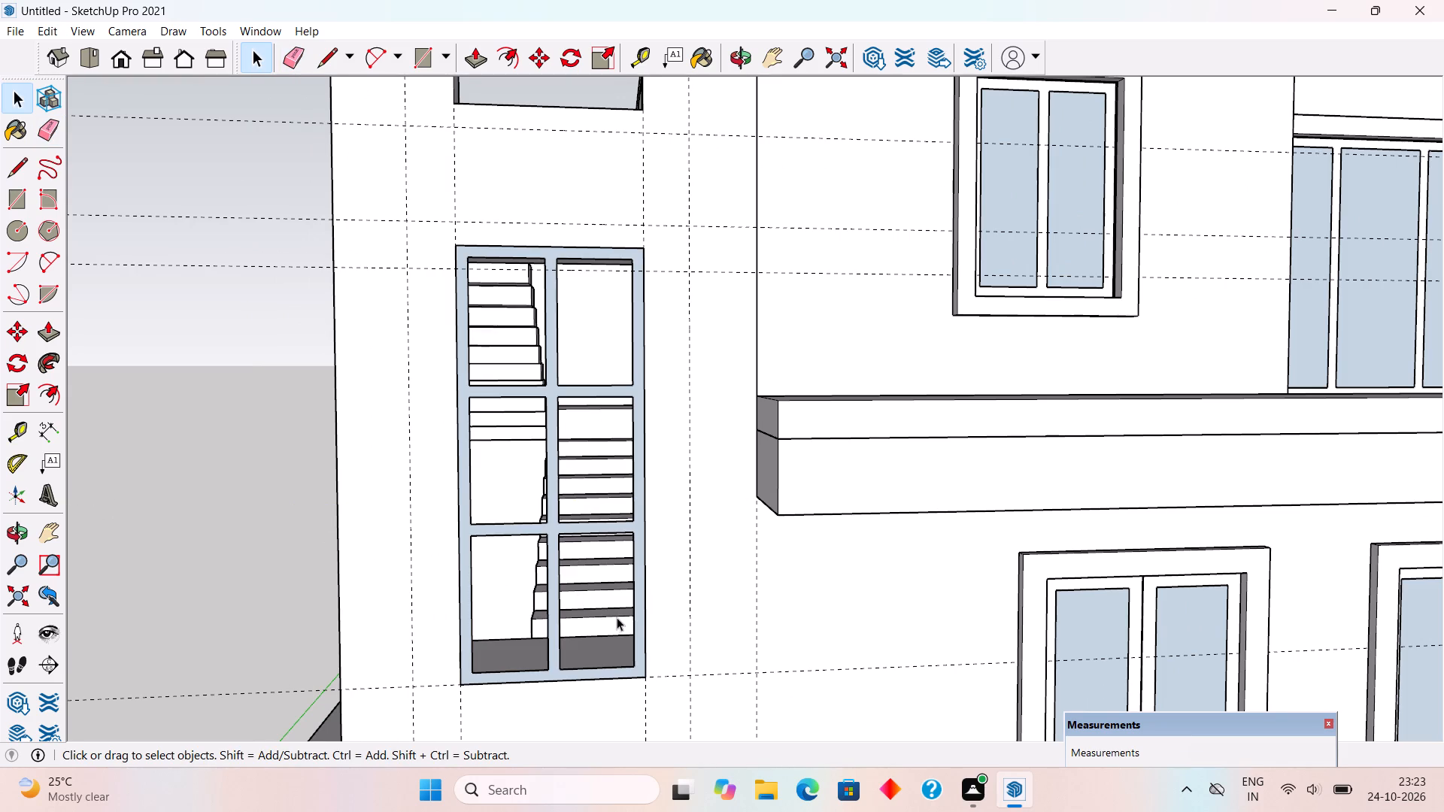
Extrude the lower window's frame face, with its mullion and crossbars, by 3".
key("p")
left_click(638, 615)
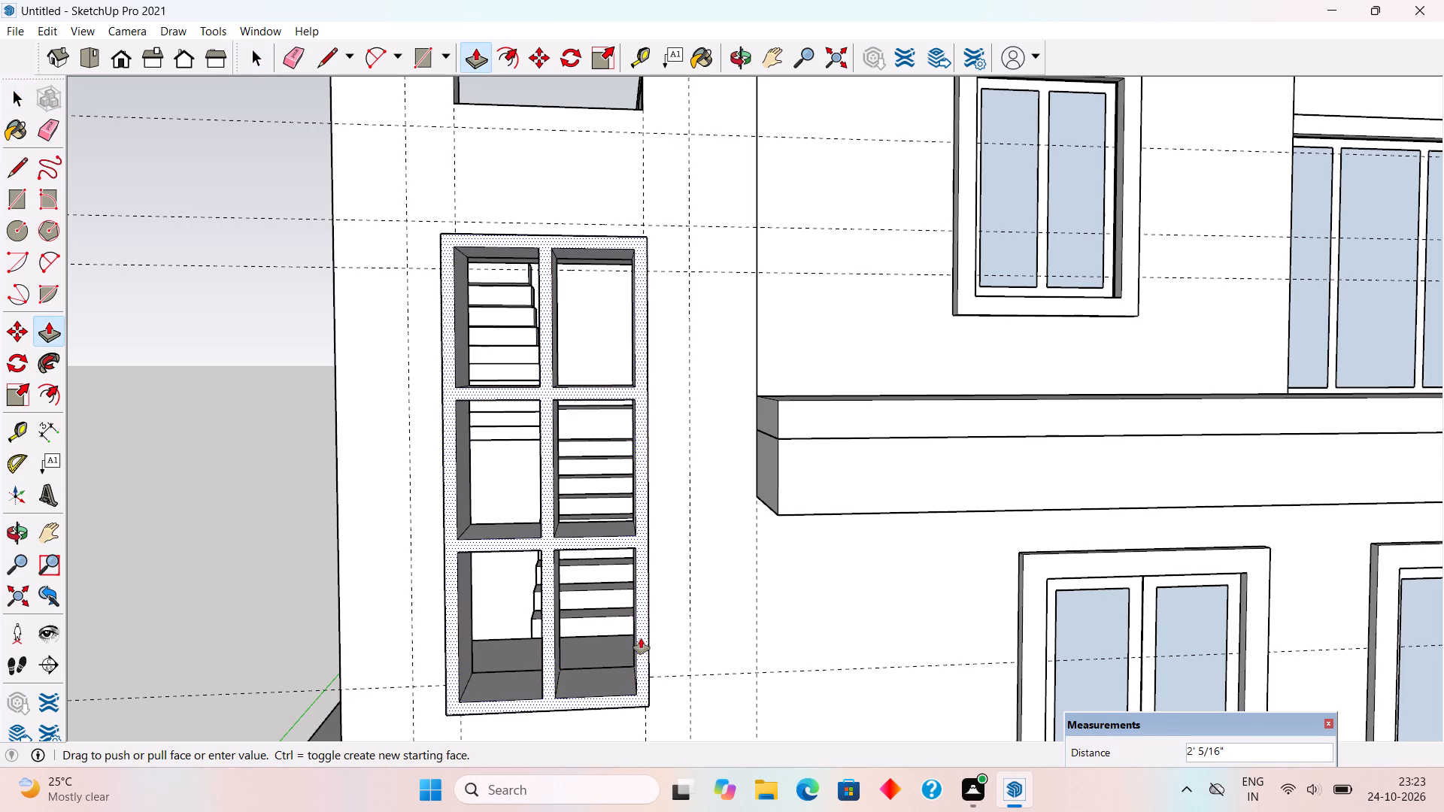
key("3")
key("shift+quotedbl")
key("Return")
key("space")
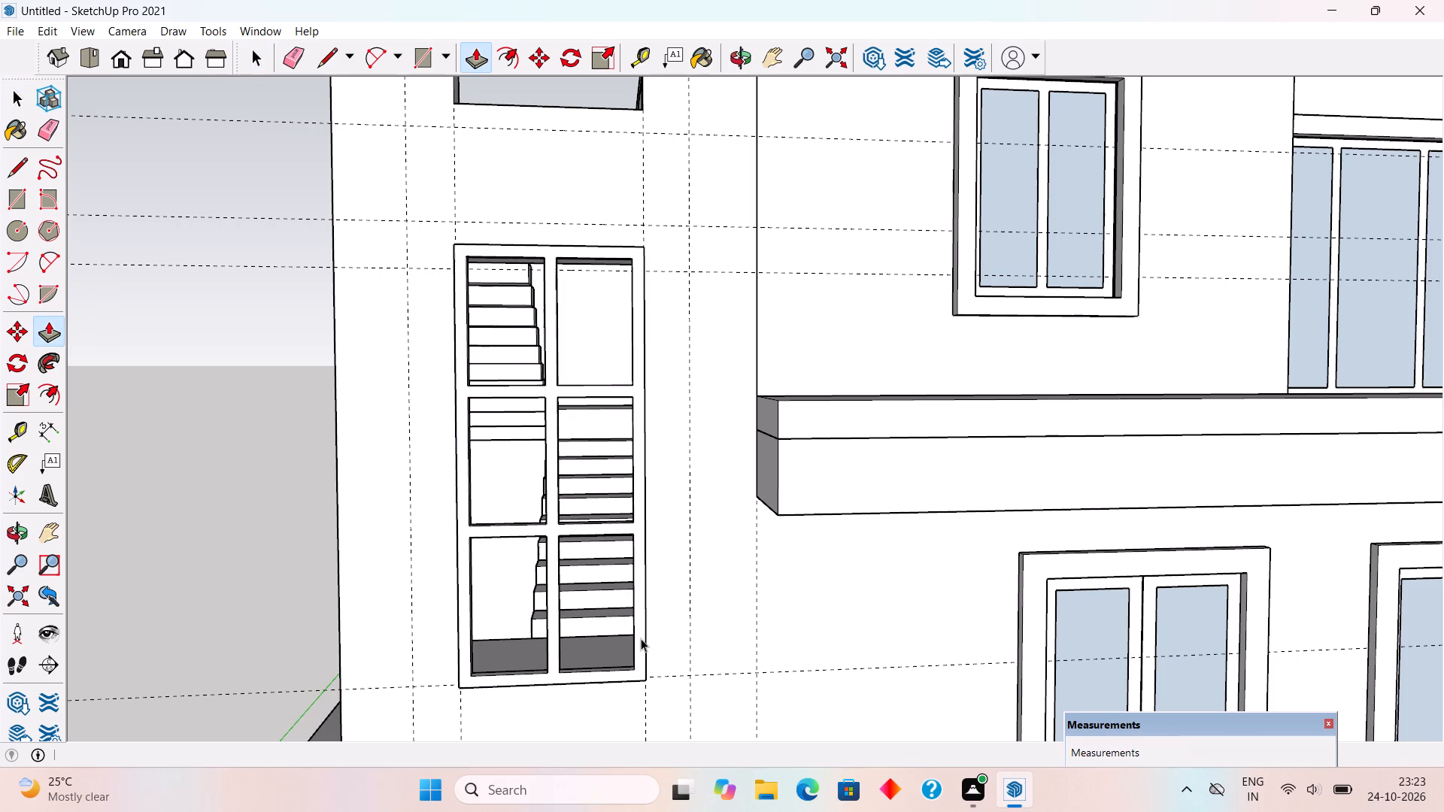
Make the whole extruded lower window frame a group.
triple_click(640, 639)
right_click(640, 639)
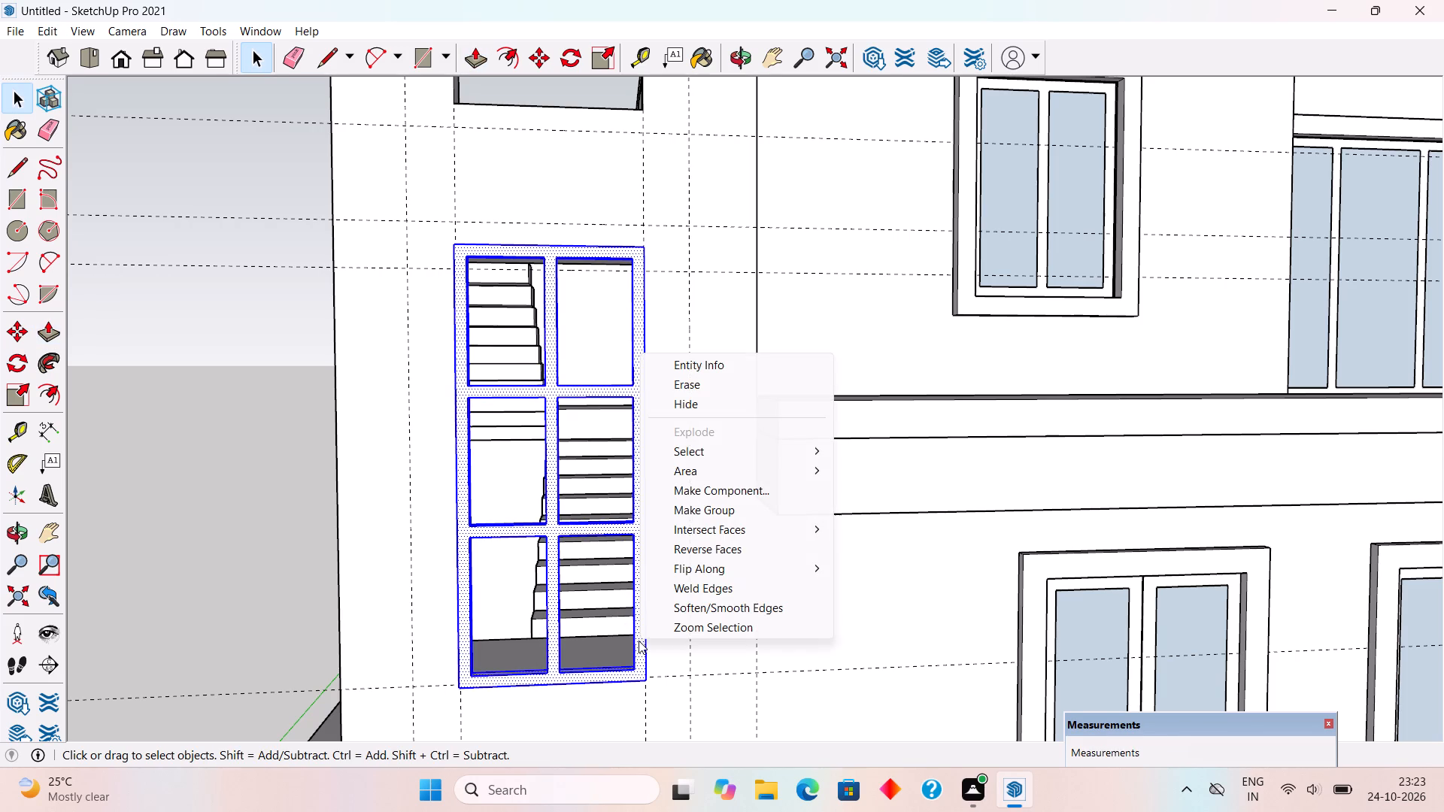
left_click(705, 500)
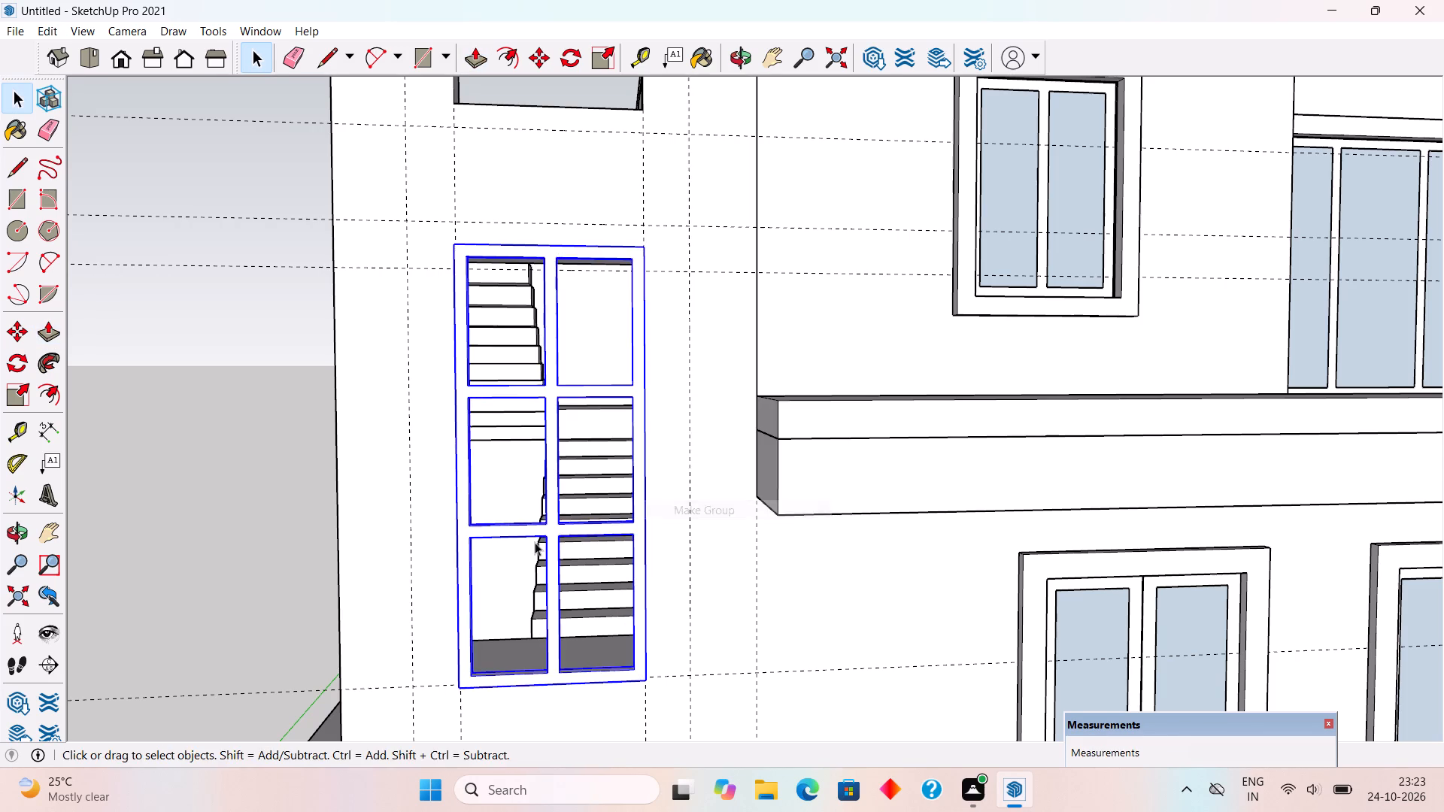
Move the lower window frame group 3" into its opening by its lower outer corner, flush with the wall face.
middle_click_drag(531, 545, 649, 545)
scroll(649, 545, "down", 3)
middle_click_drag(522, 668, 593, 691)
scroll(721, 695, "up", 4)
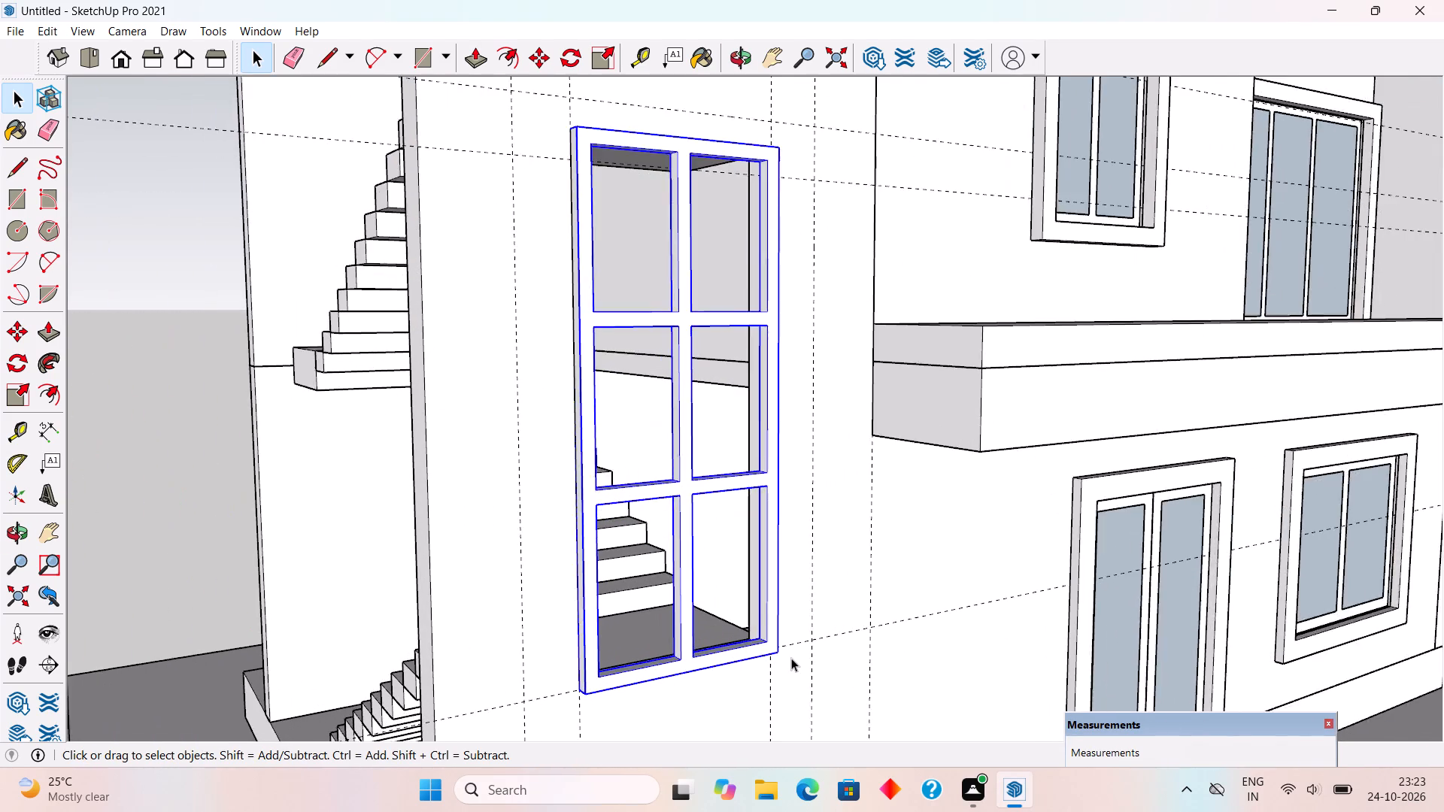
scroll(791, 658, "up", 3)
key("m")
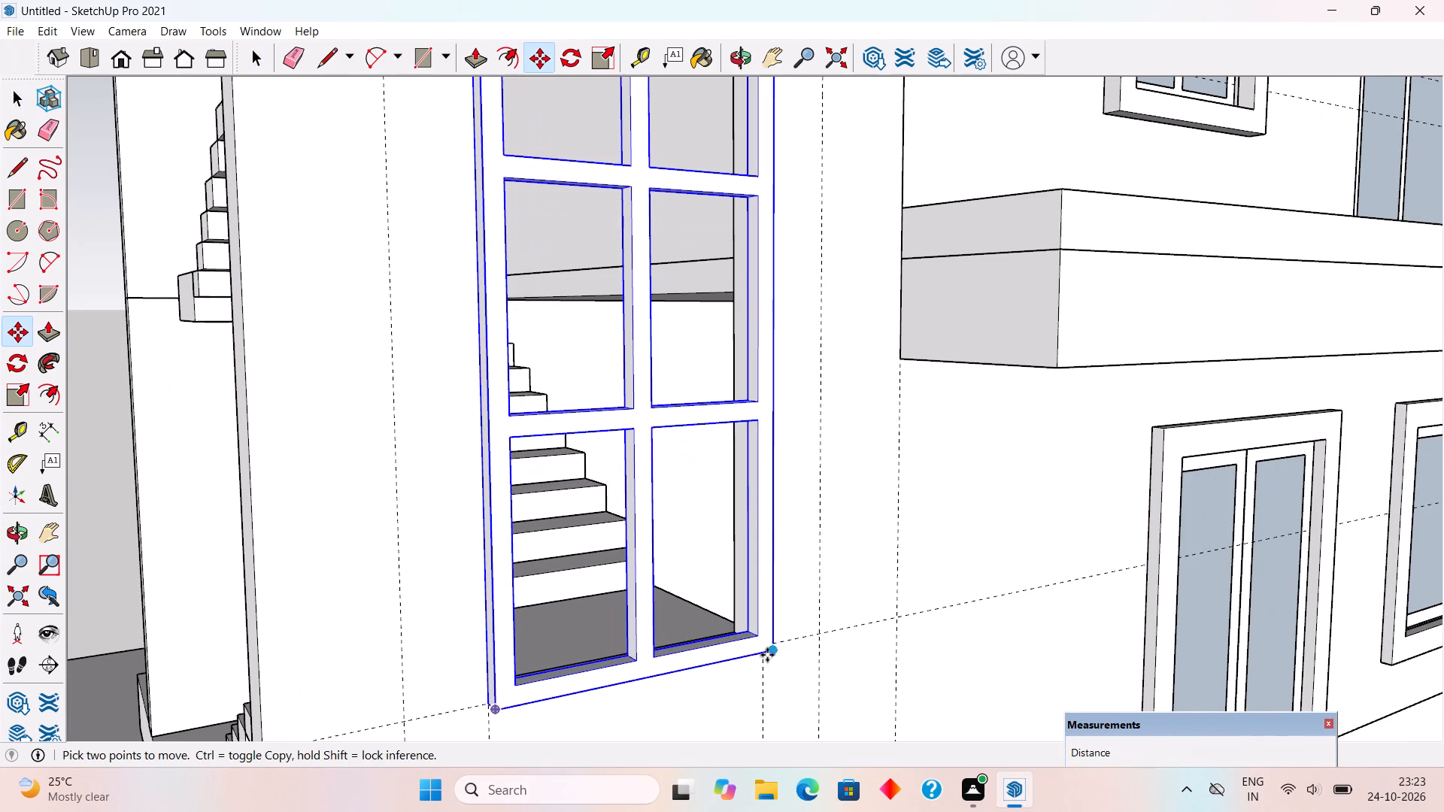
left_click(773, 649)
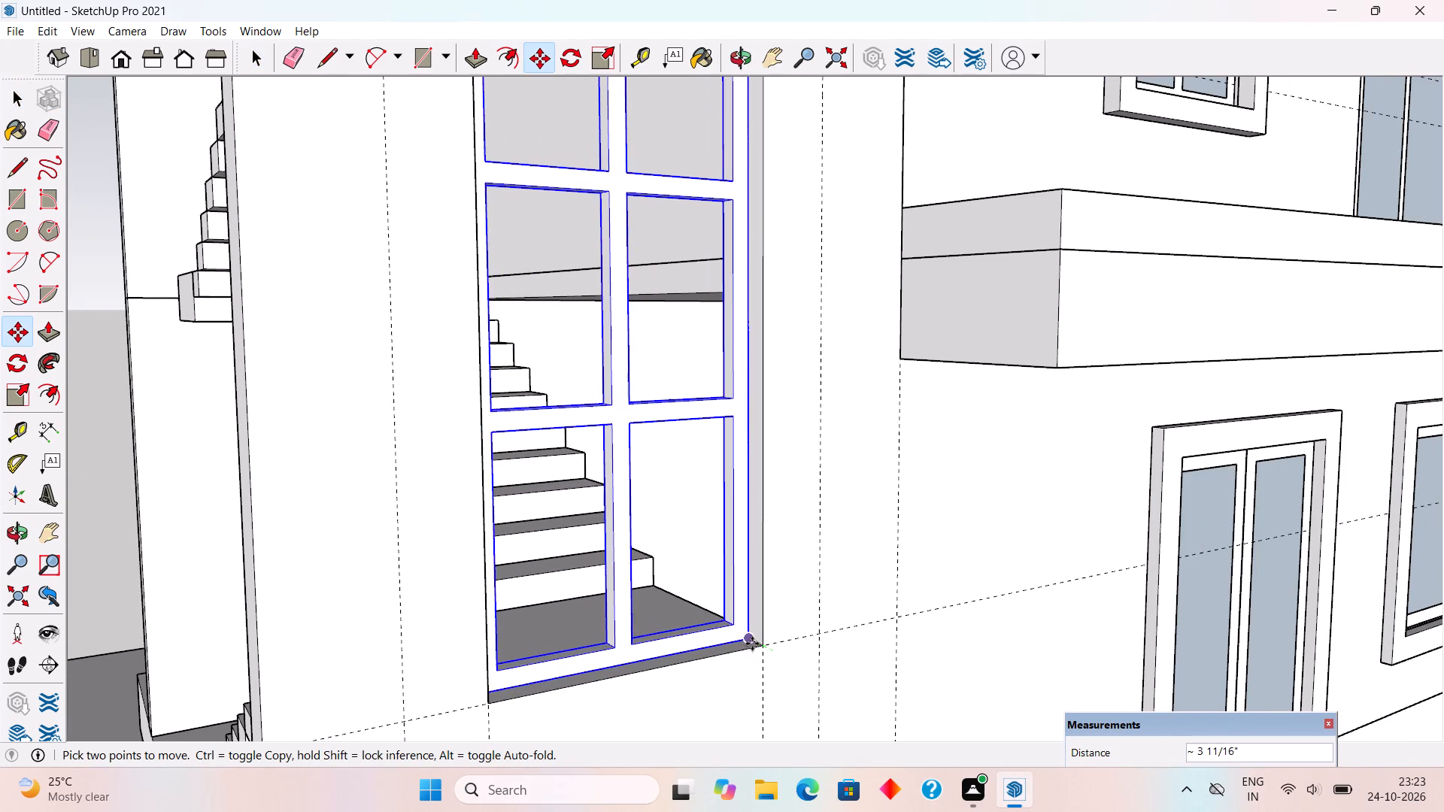
left_click(757, 644)
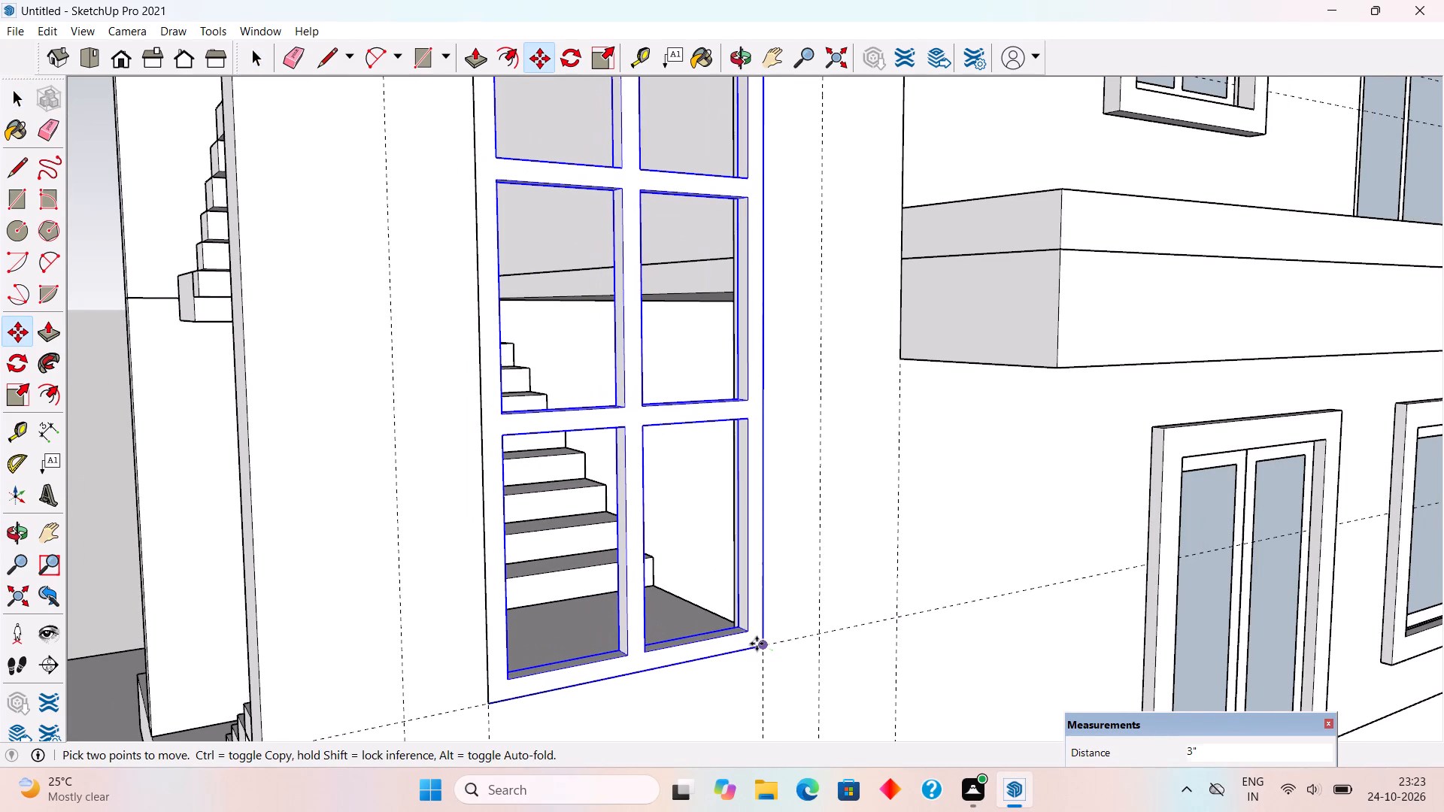
Draw two pane rectangles, each 1' 7 1/2" by 2' 9", filling the top row of the lower stair window frame.
key("space")
scroll(757, 644, "down", 10)
left_click(337, 550)
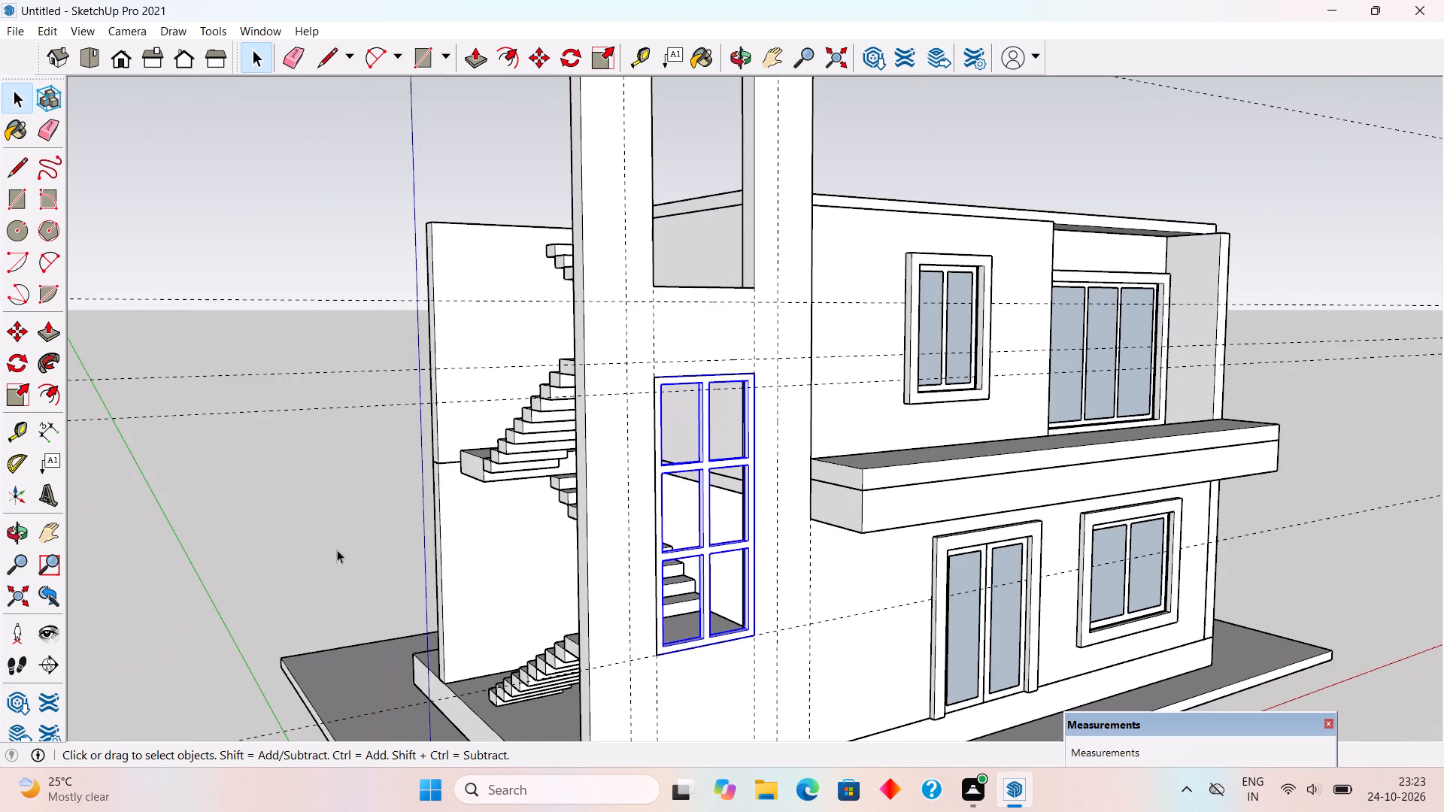
middle_click_drag(792, 574, 623, 599)
scroll(581, 661, "up", 6)
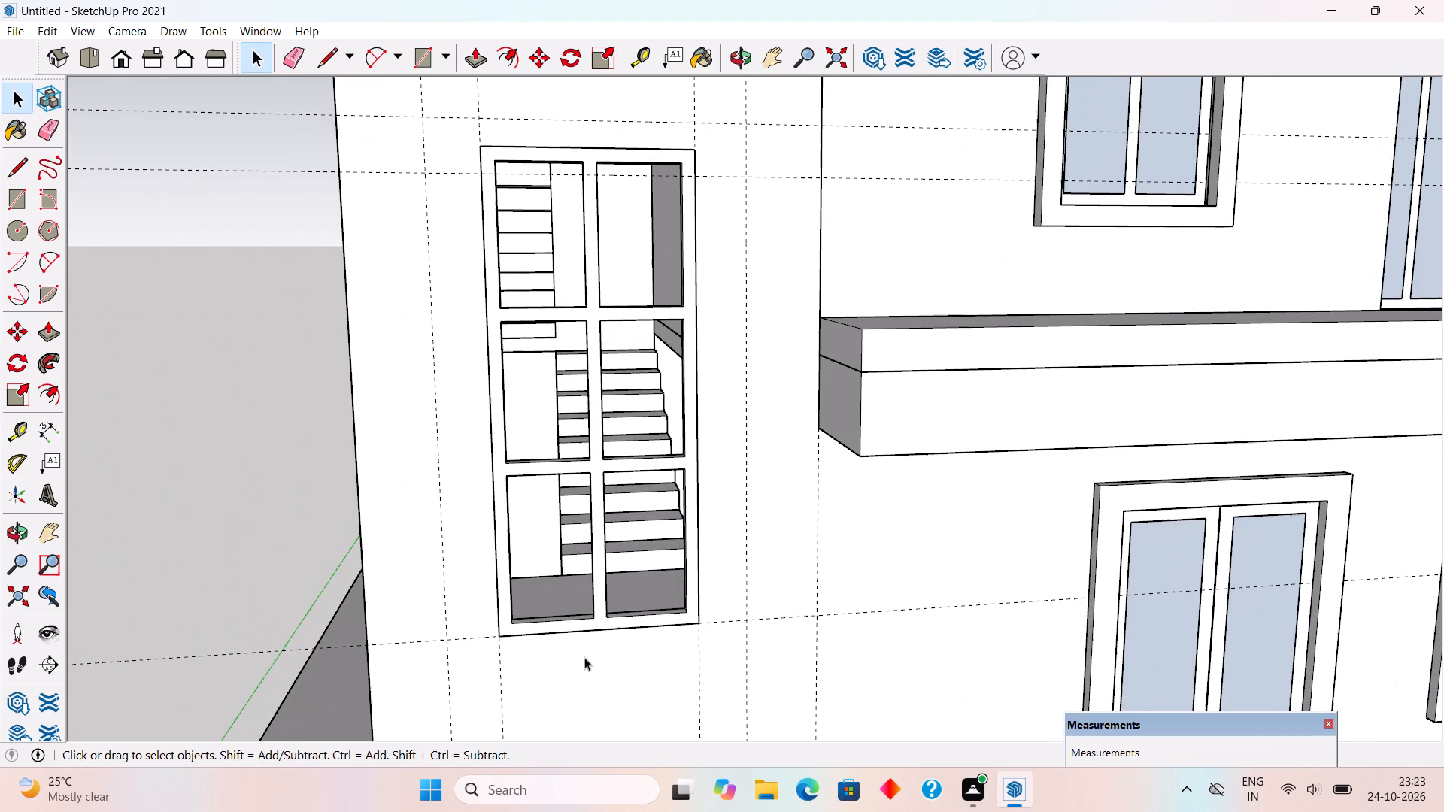
key("r")
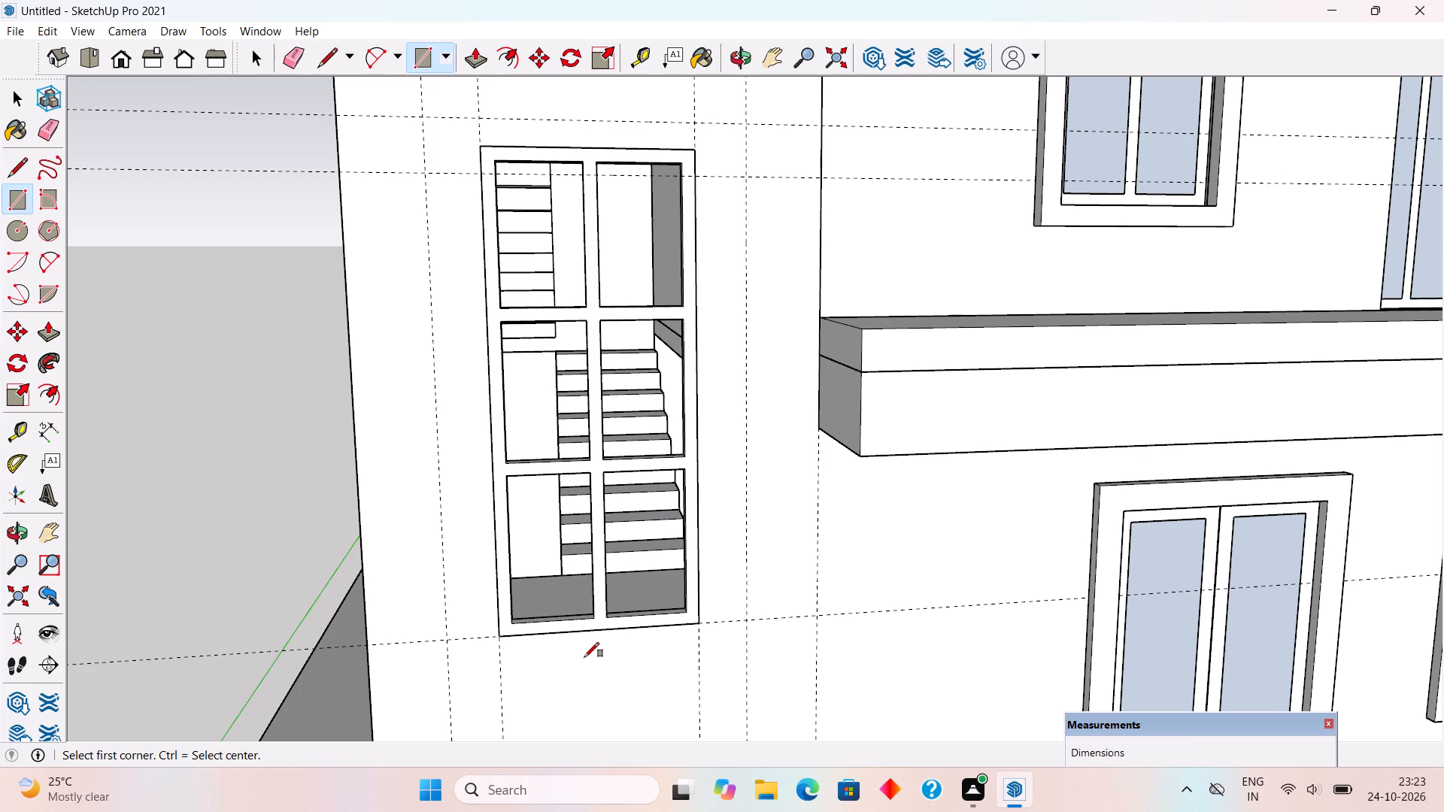
left_click(495, 157)
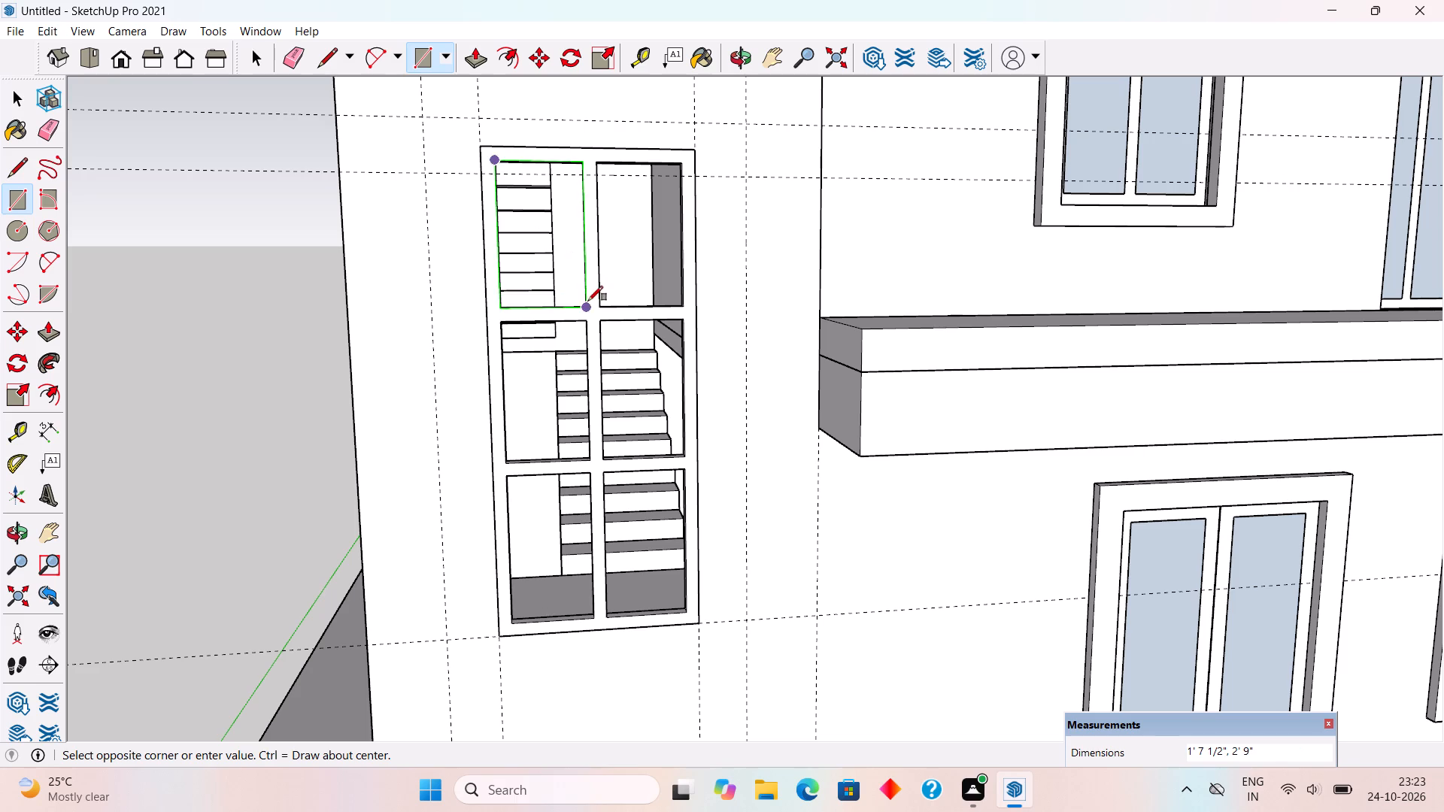
left_click(588, 302)
left_click(602, 164)
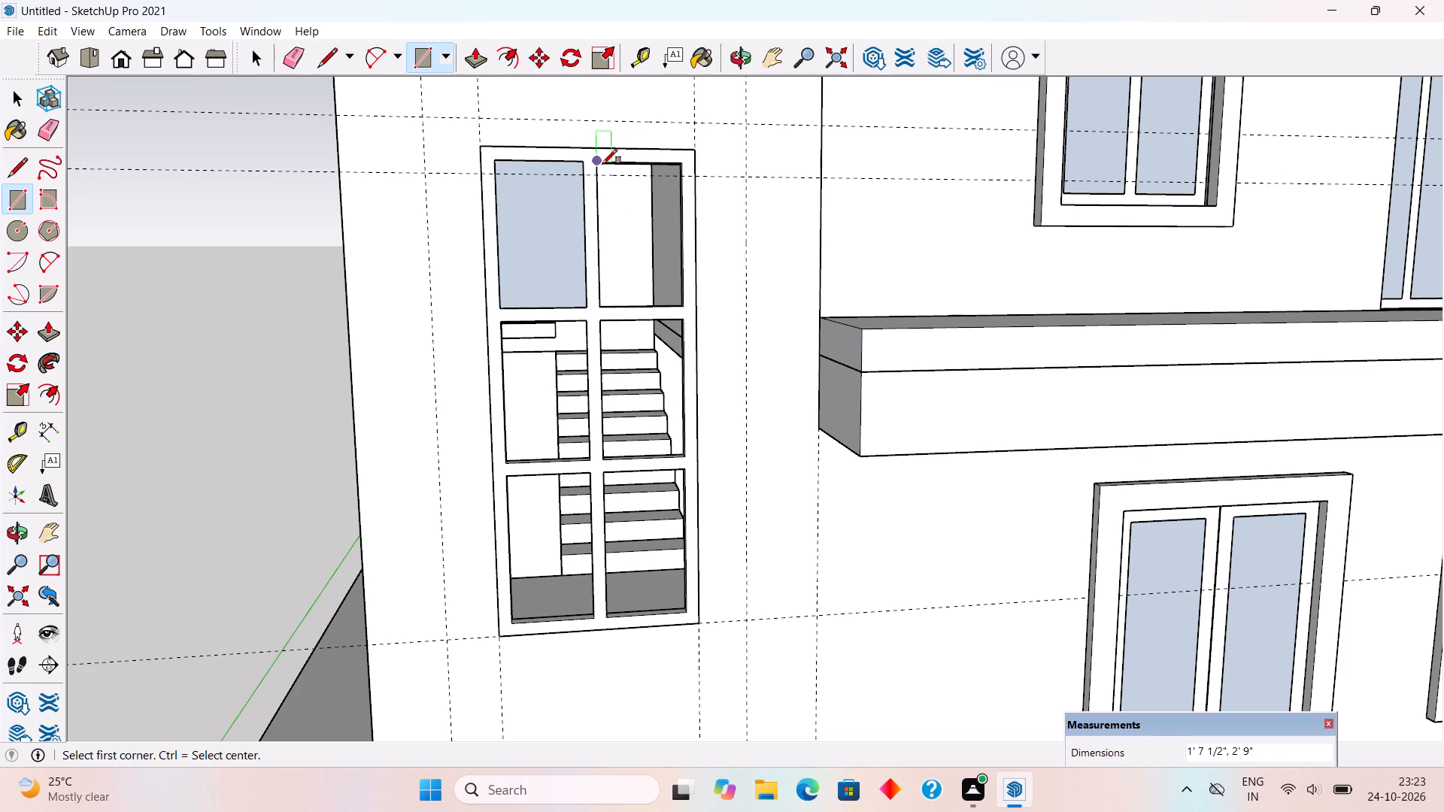
left_click(683, 308)
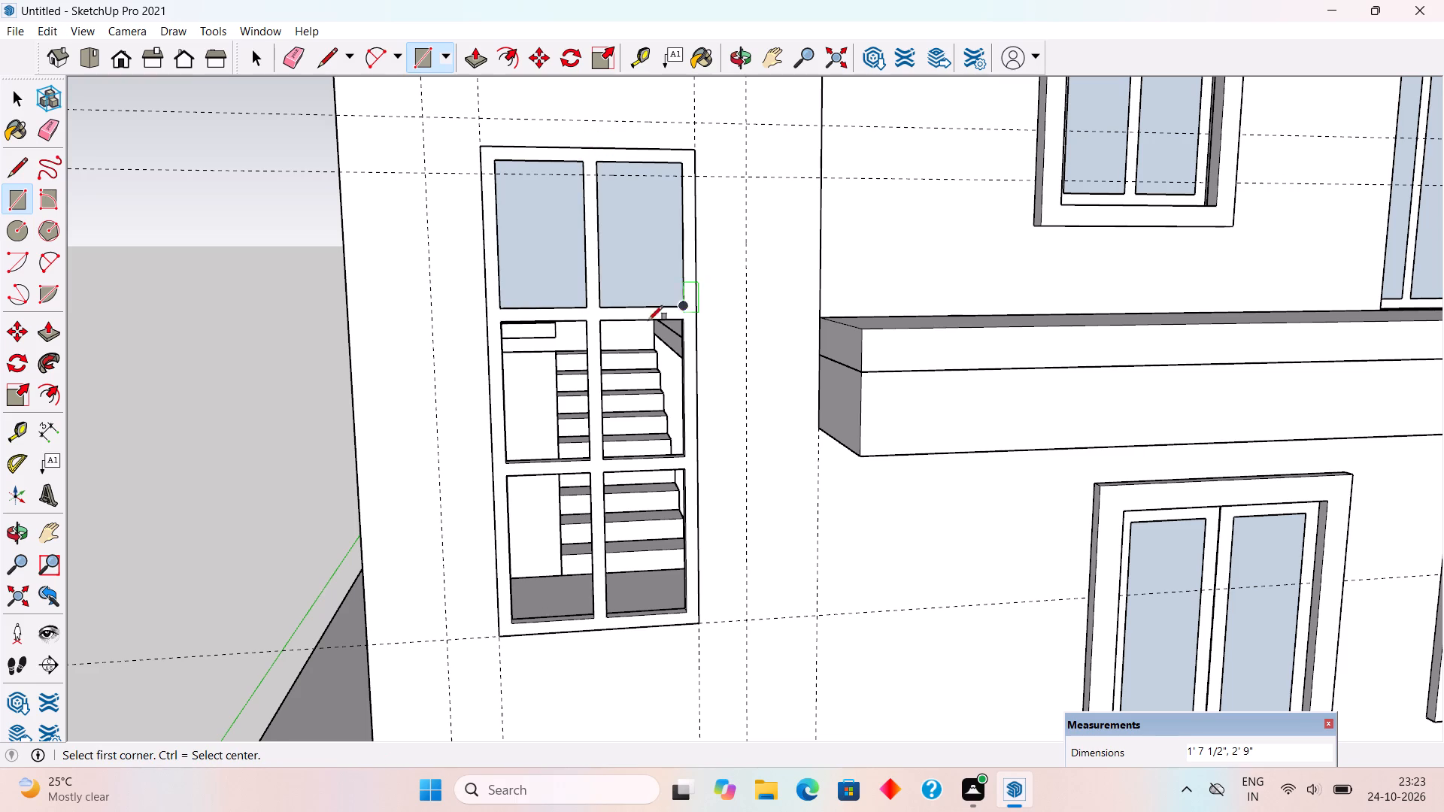
Draw four pane rectangles filling the middle and bottom rows of the lower window frame, 2' 9" and 3' high respectively.
left_click(605, 323)
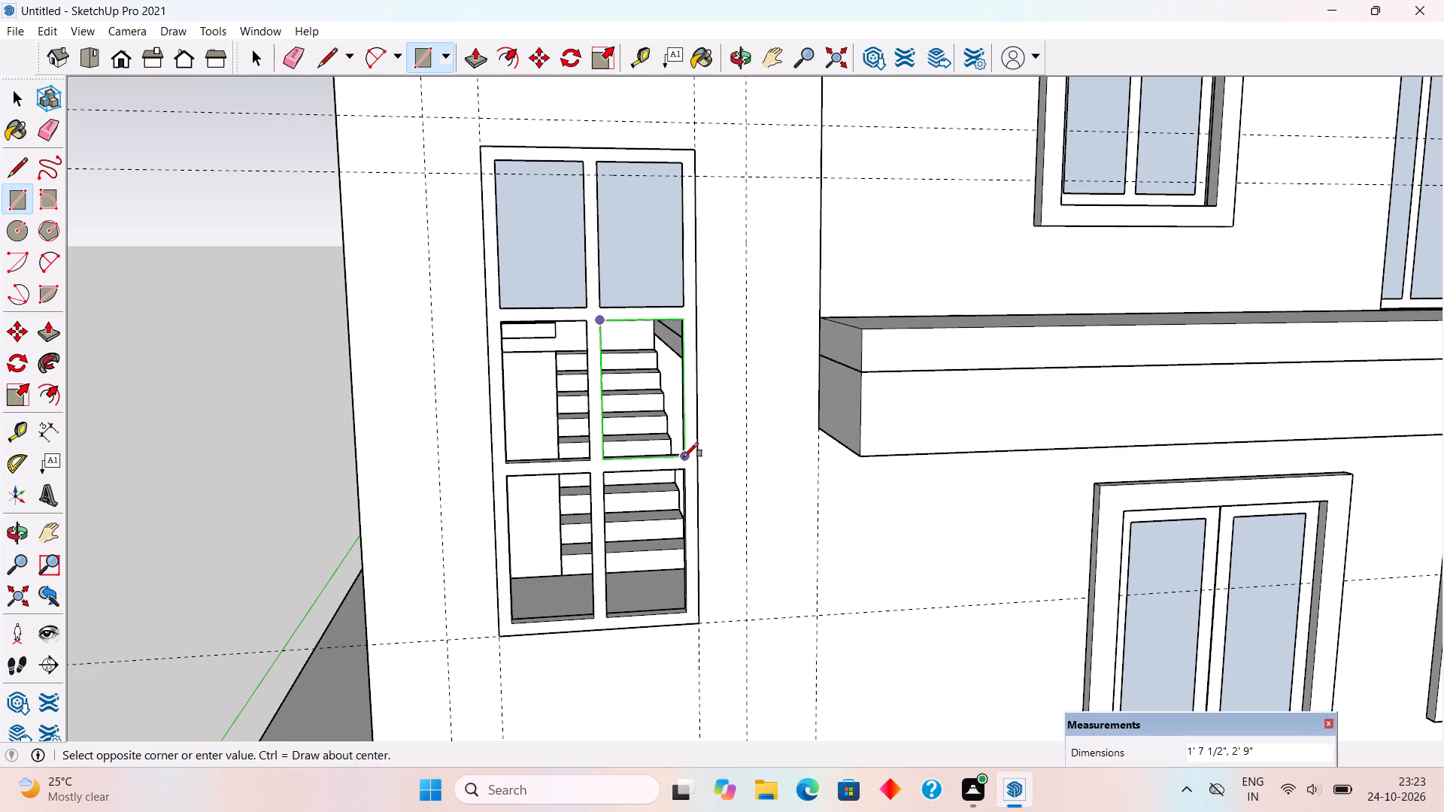
left_click(684, 457)
left_click(505, 327)
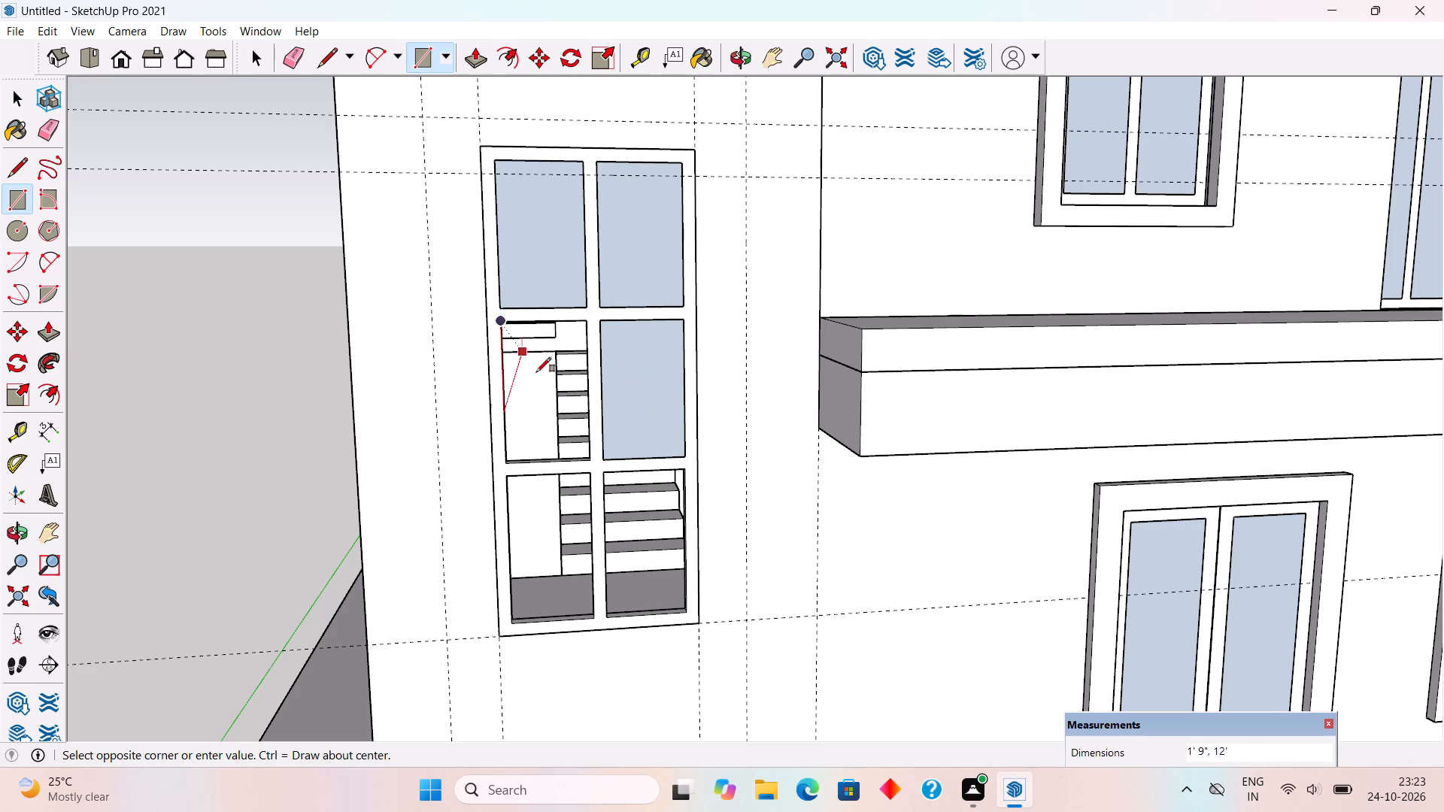
left_click(585, 458)
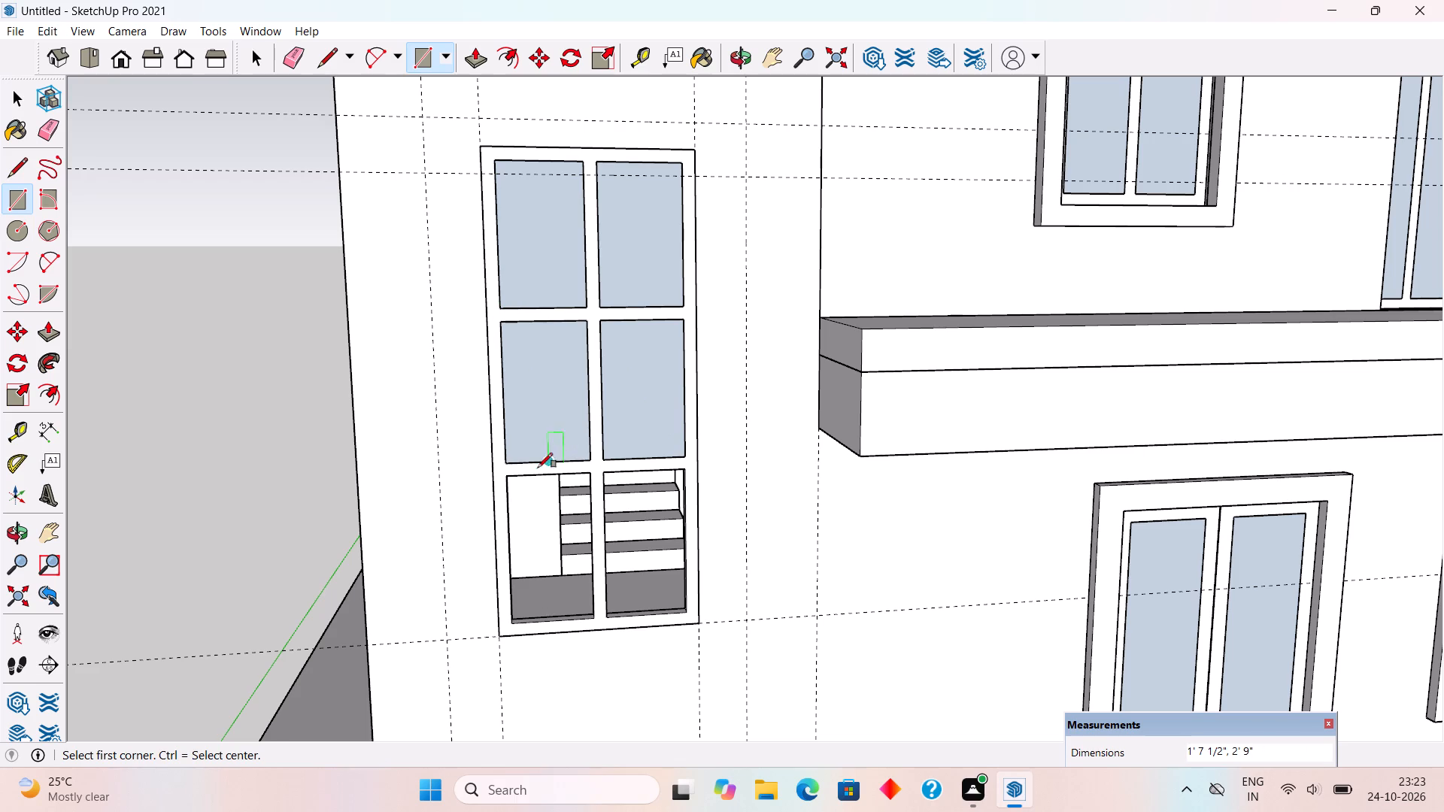
left_click(513, 478)
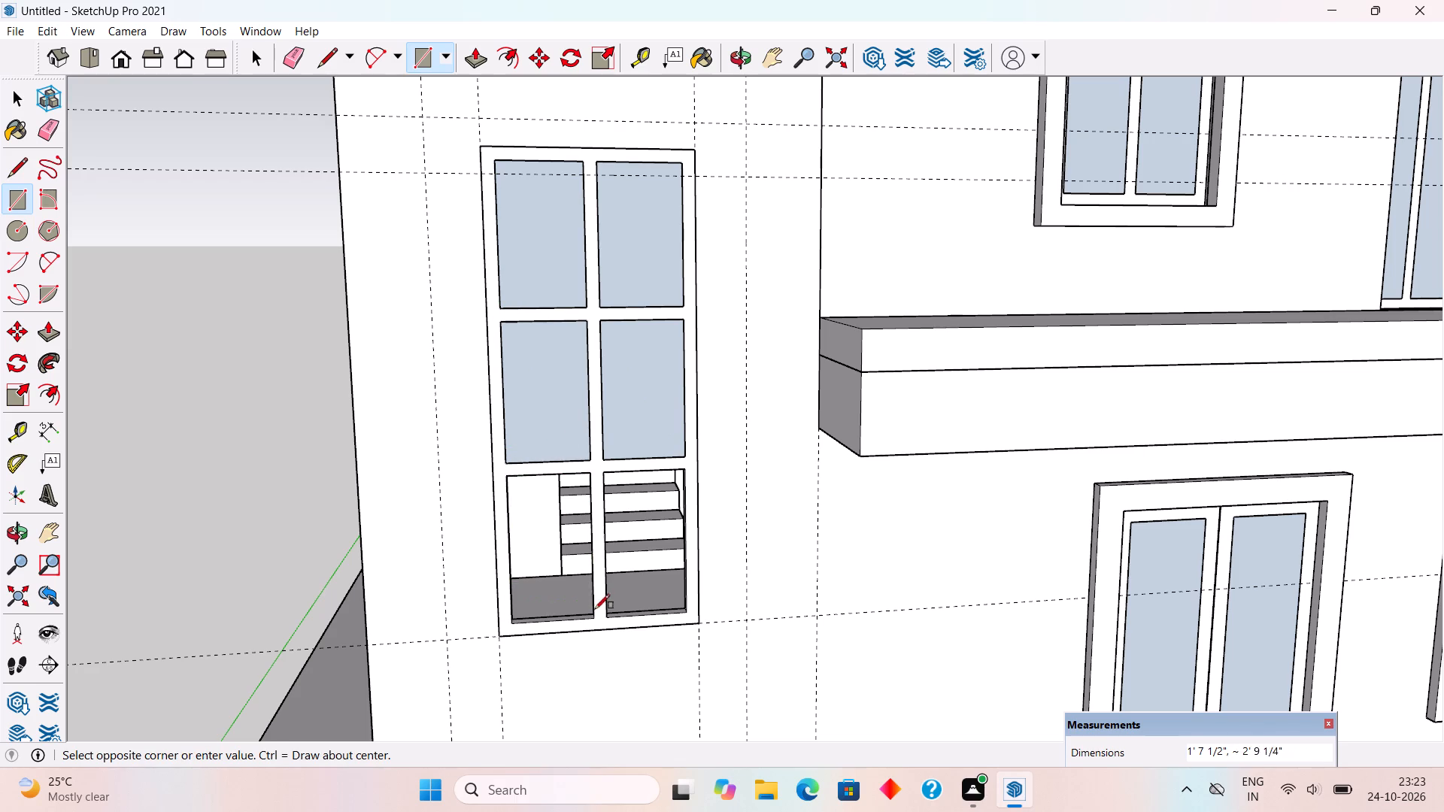
left_click(591, 621)
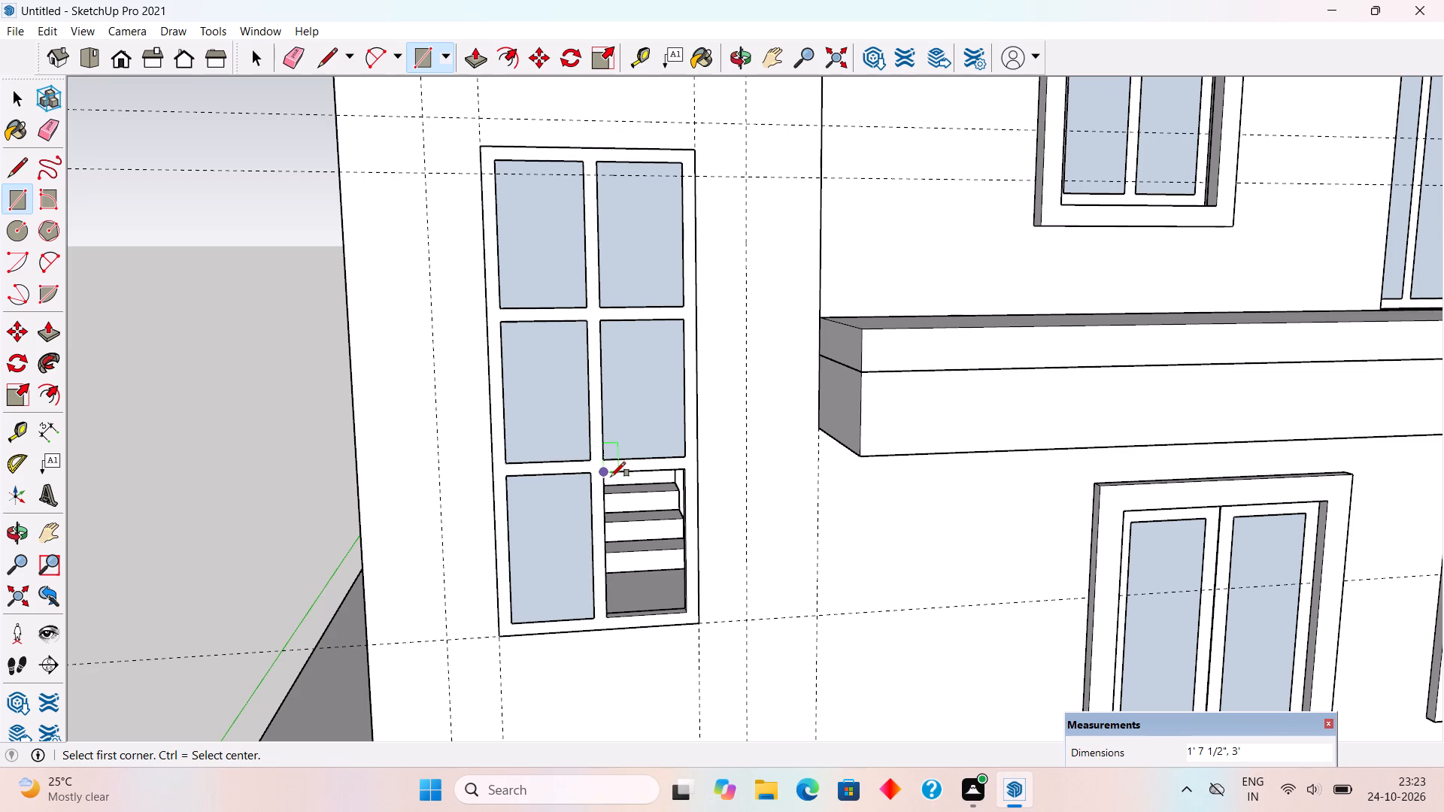
left_click(606, 472)
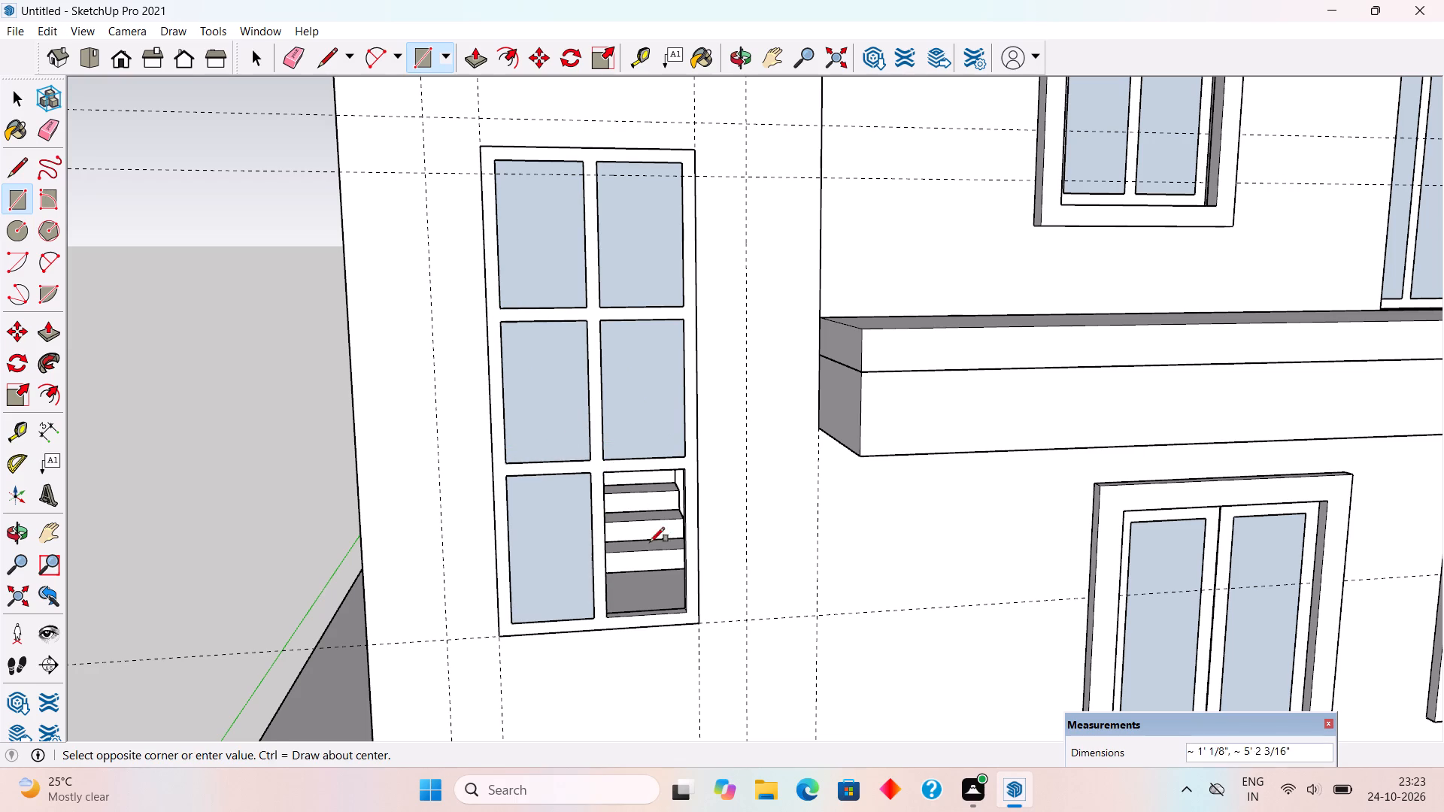
left_click(687, 609)
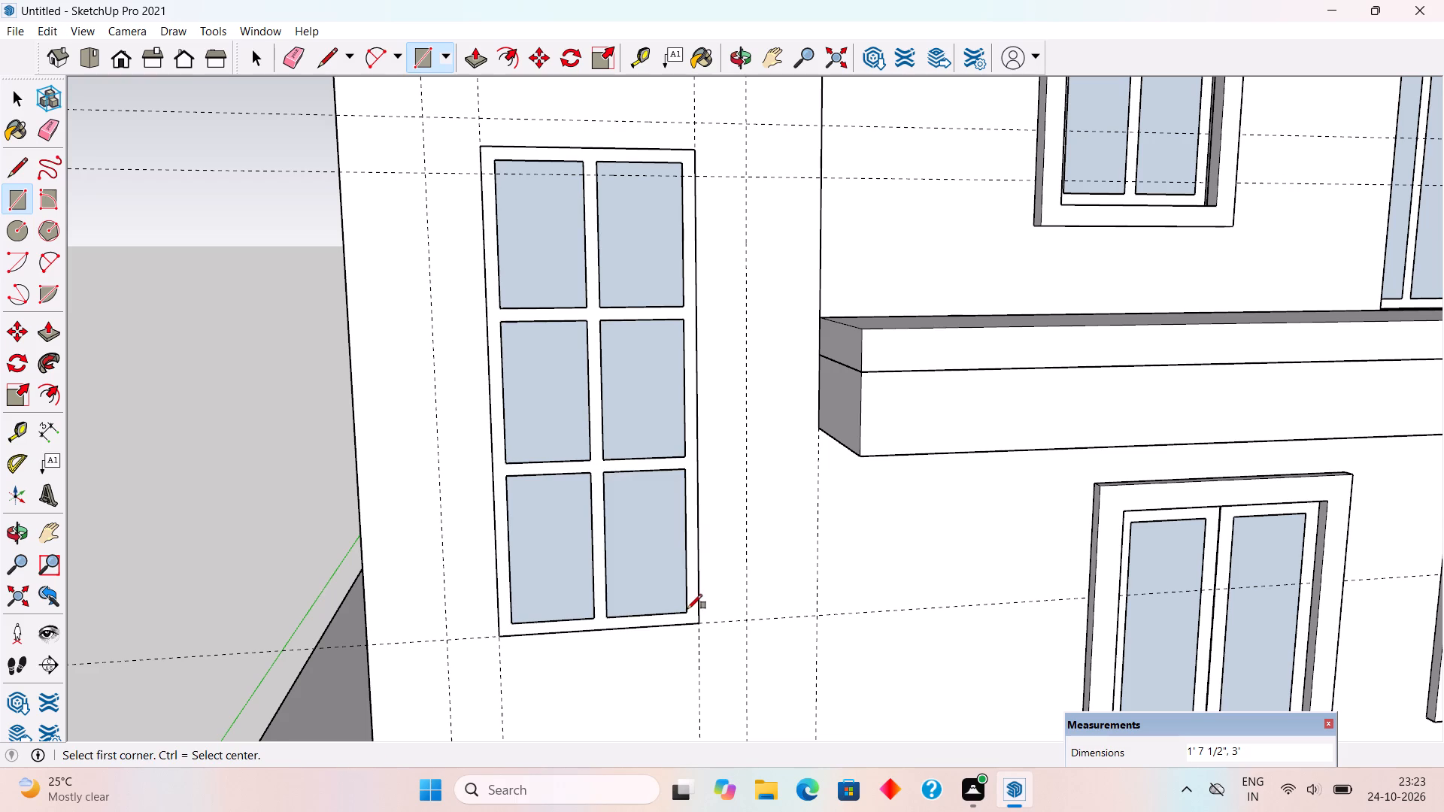
Make each of the four panes in the lower window's top and middle rows its own group.
key("space")
triple_click(560, 284)
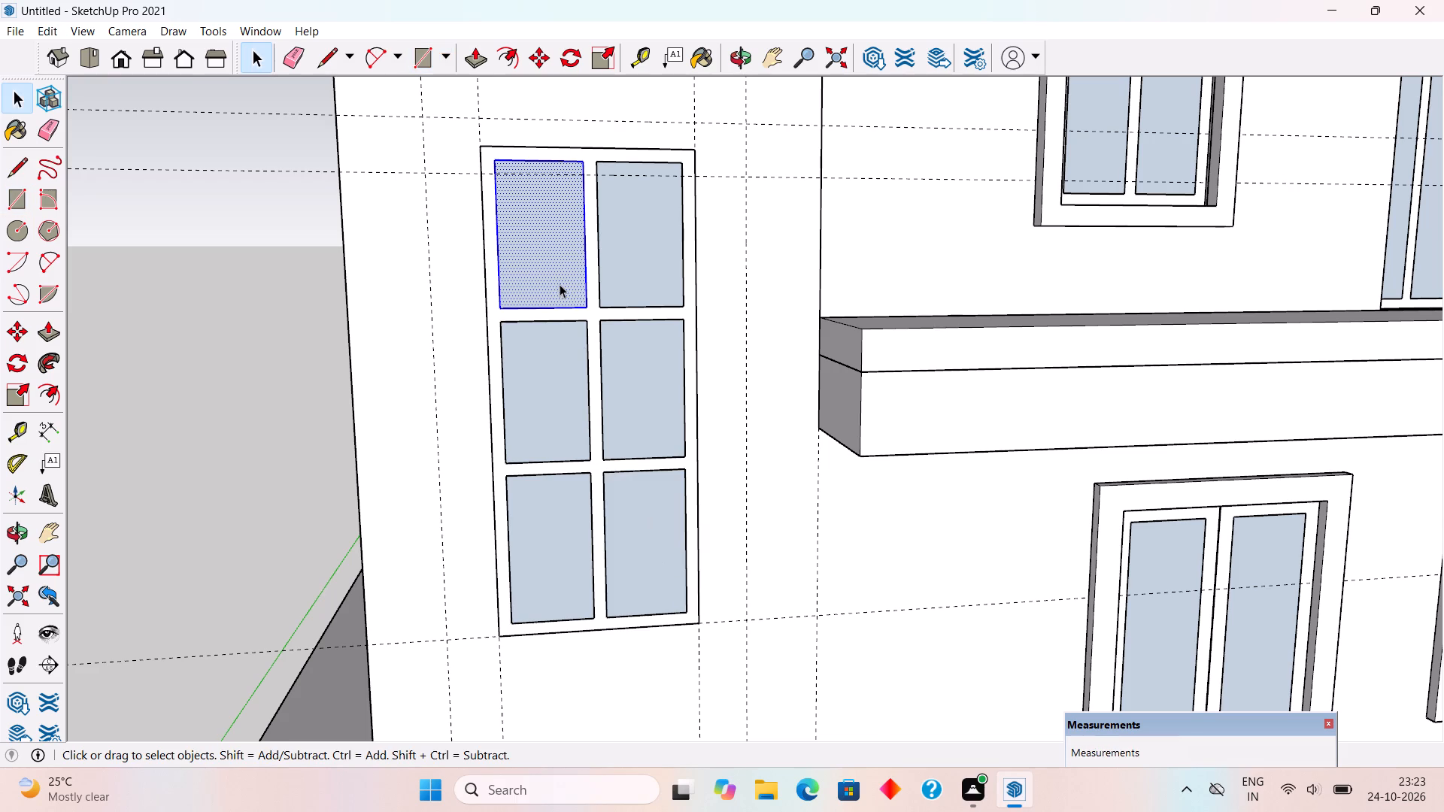
right_click(560, 284)
left_click(630, 433)
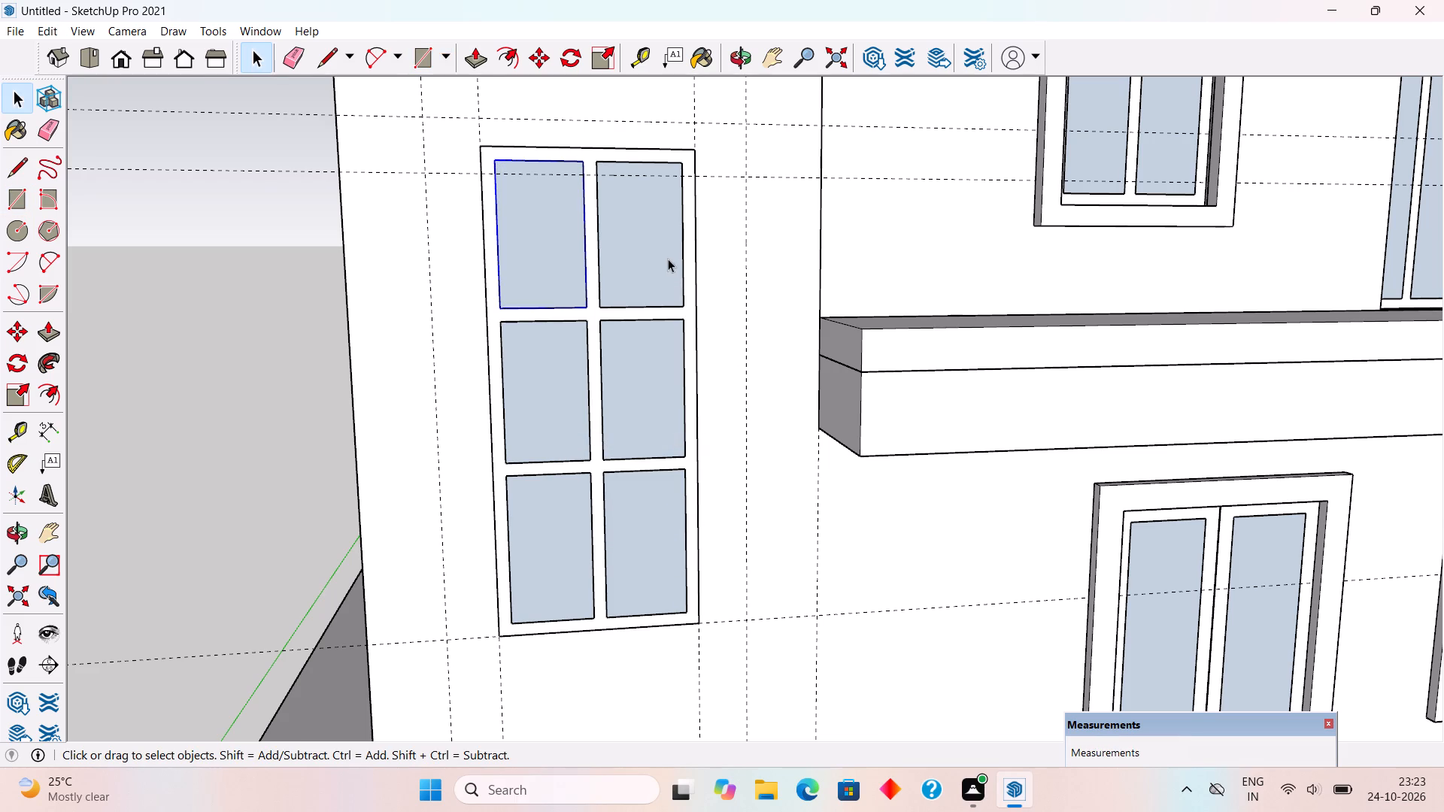
triple_click(668, 259)
right_click(668, 259)
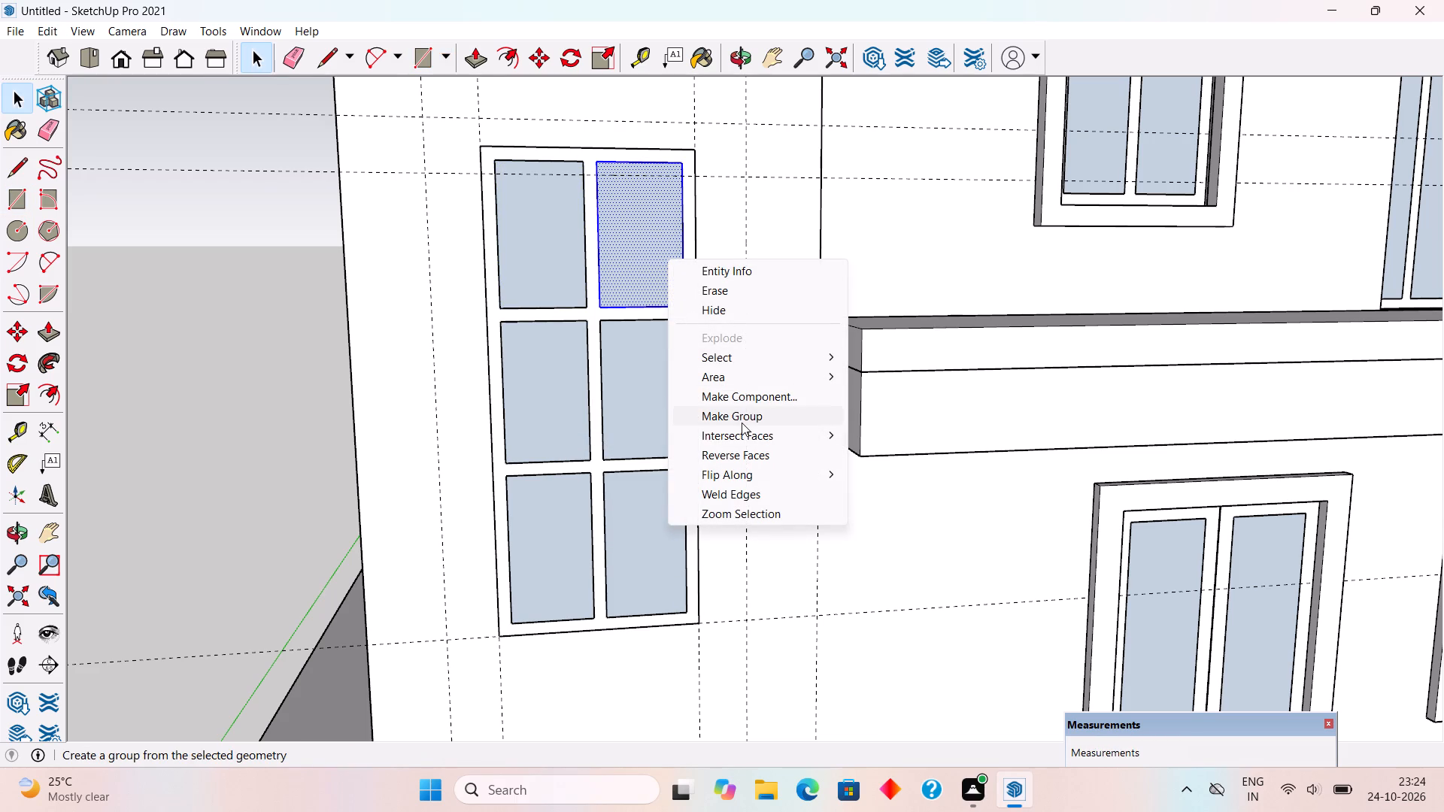
left_click(742, 423)
triple_click(557, 405)
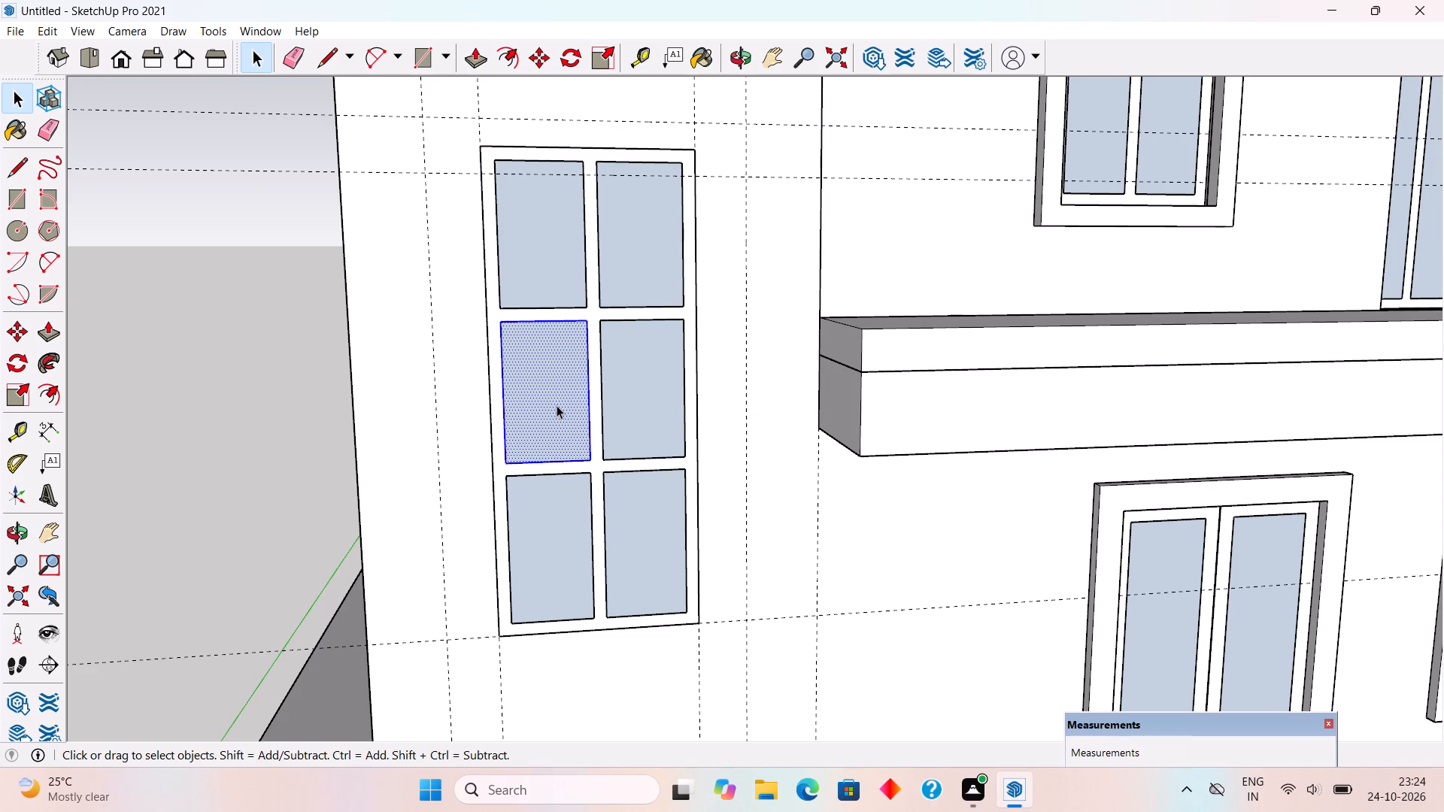
right_click(557, 405)
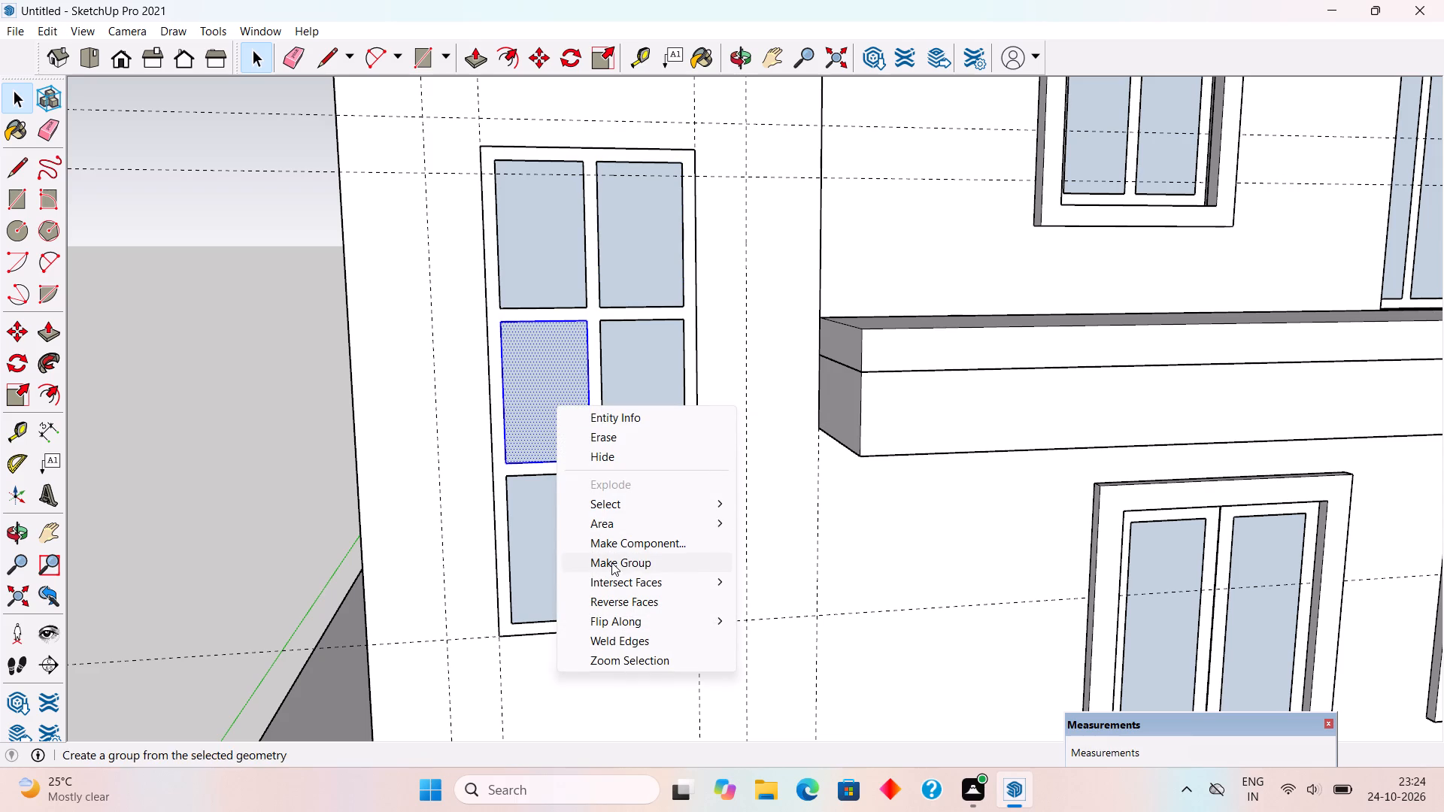
left_click(611, 562)
triple_click(639, 414)
right_click(639, 414)
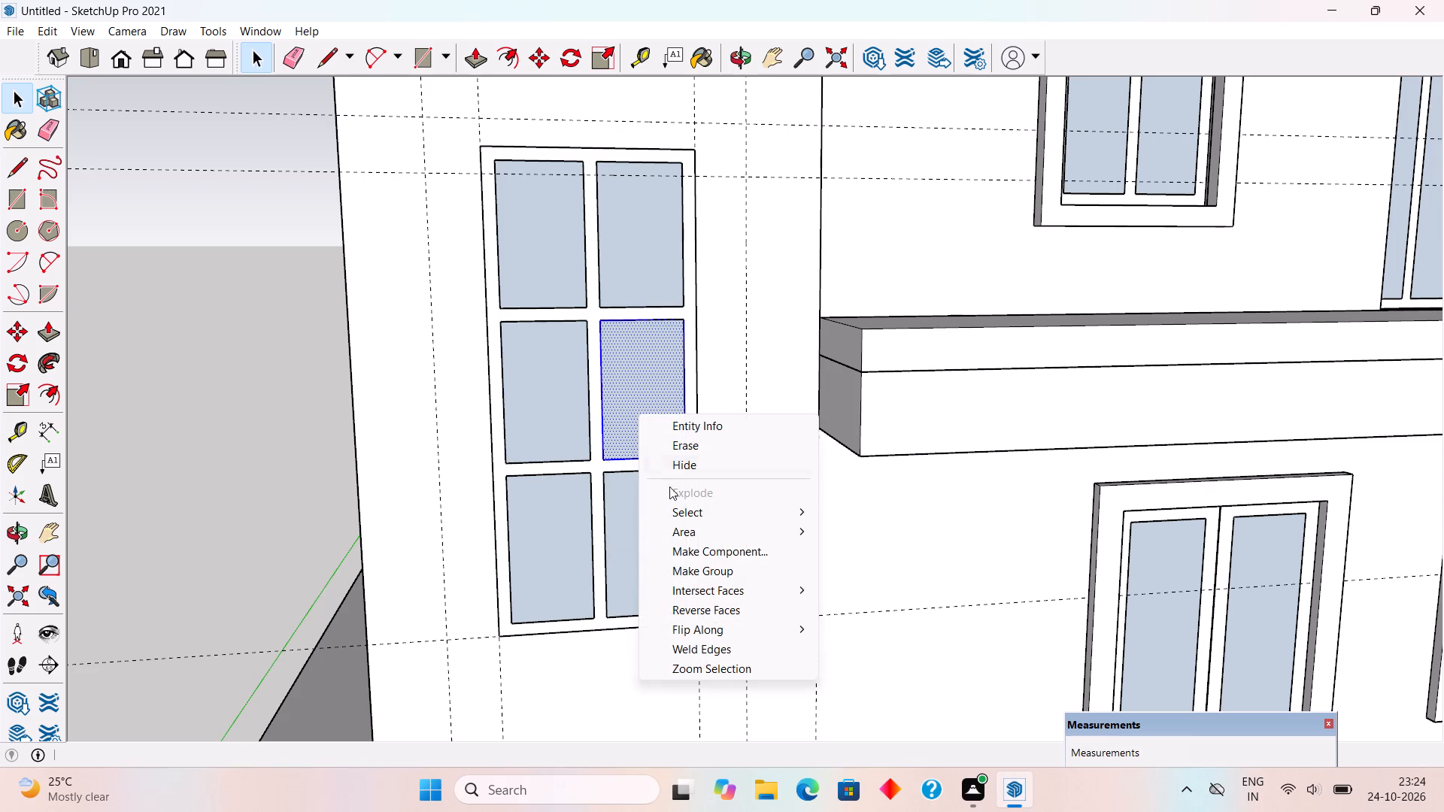
left_click(693, 565)
Make each of the two panes in the lower window's bottom row its own group.
left_click(545, 507)
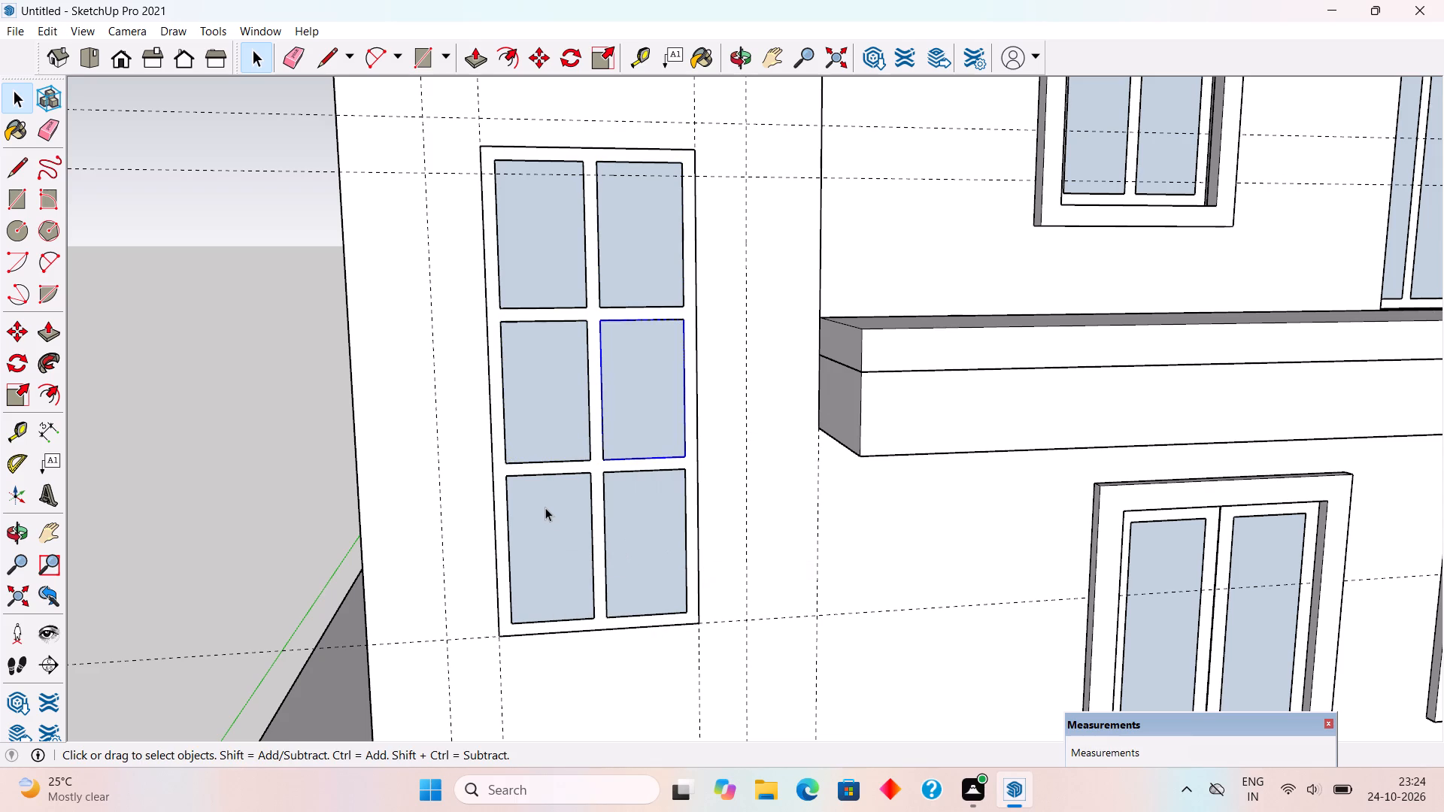
double_click(545, 507)
right_click(545, 507)
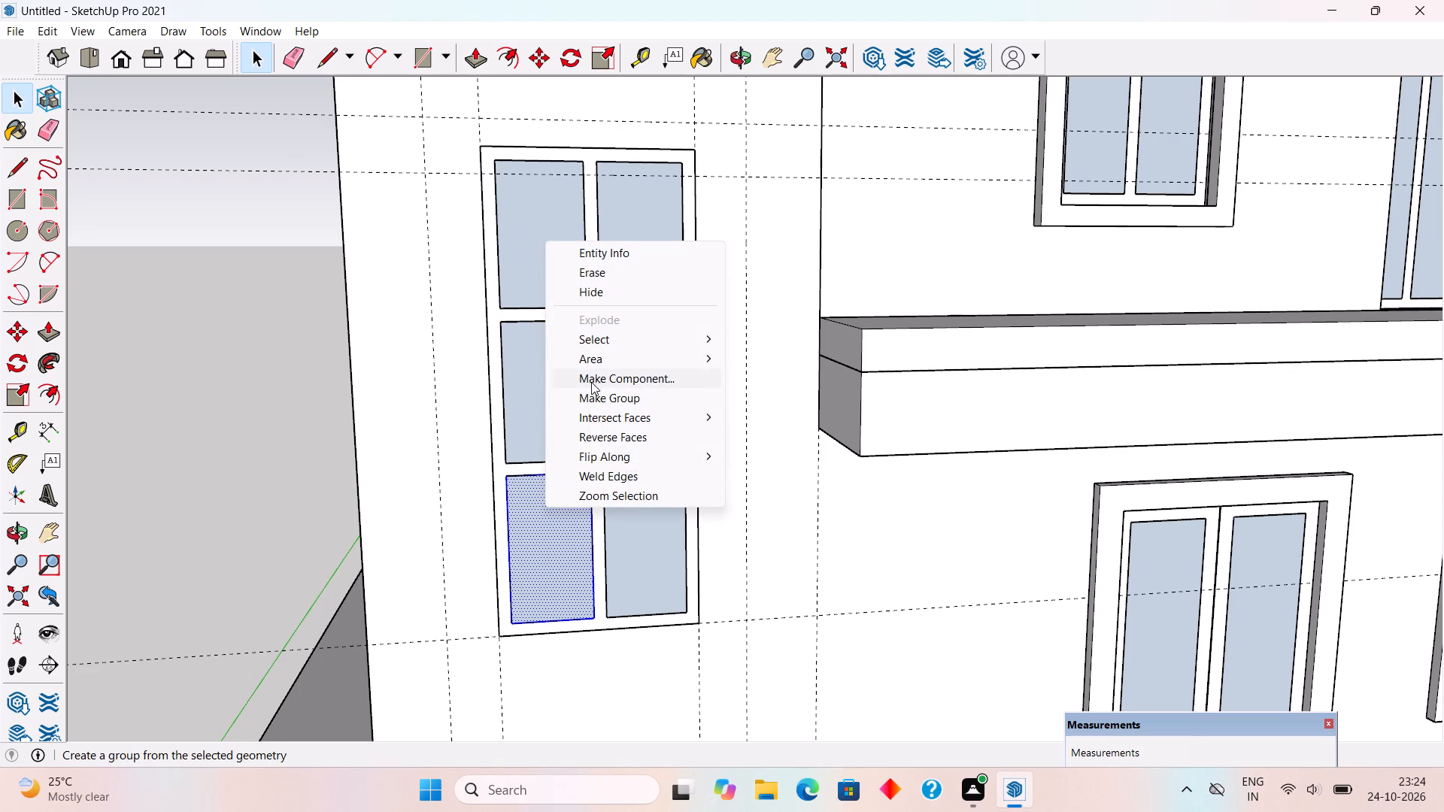
left_click(594, 404)
left_click(645, 517)
triple_click(645, 517)
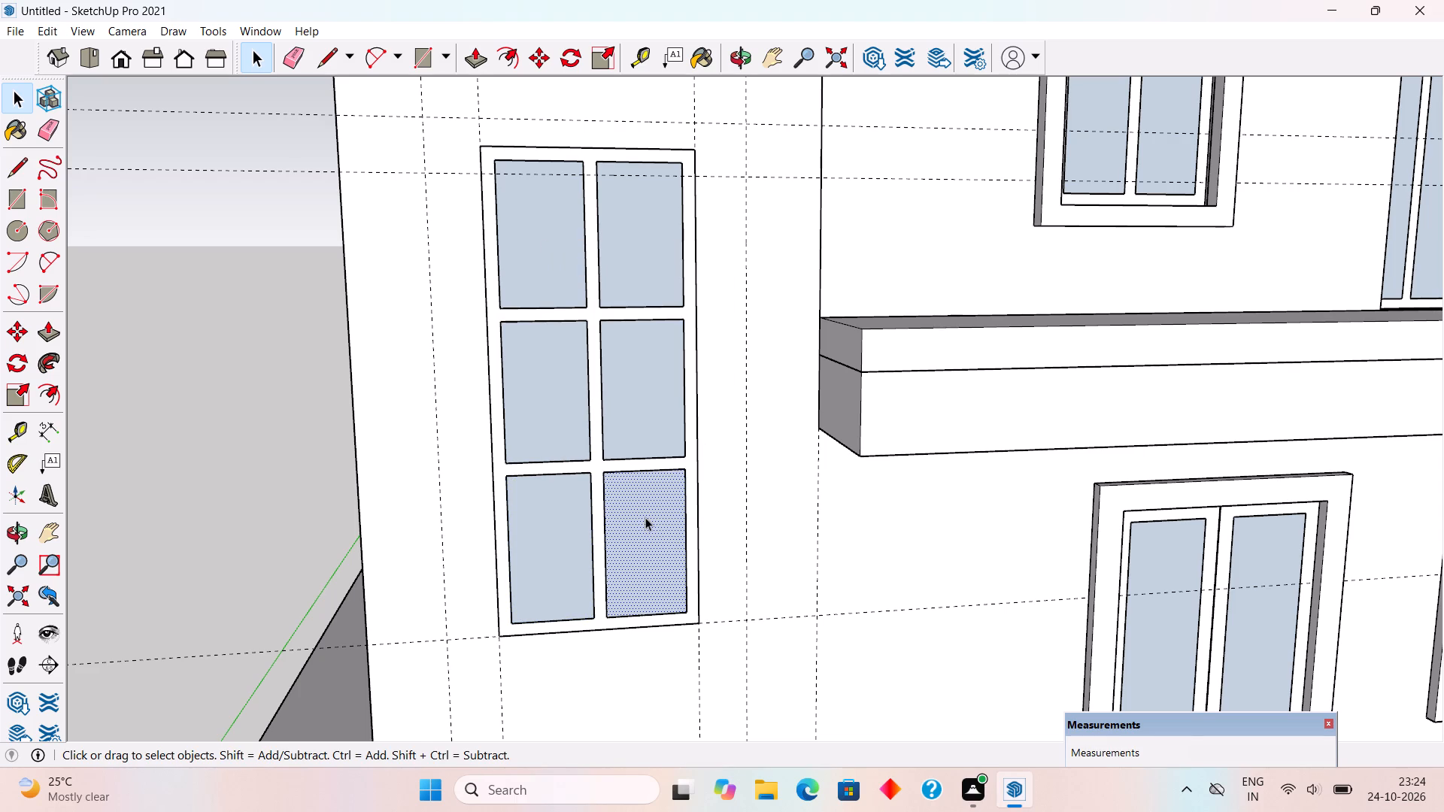
right_click(646, 517)
left_click(687, 412)
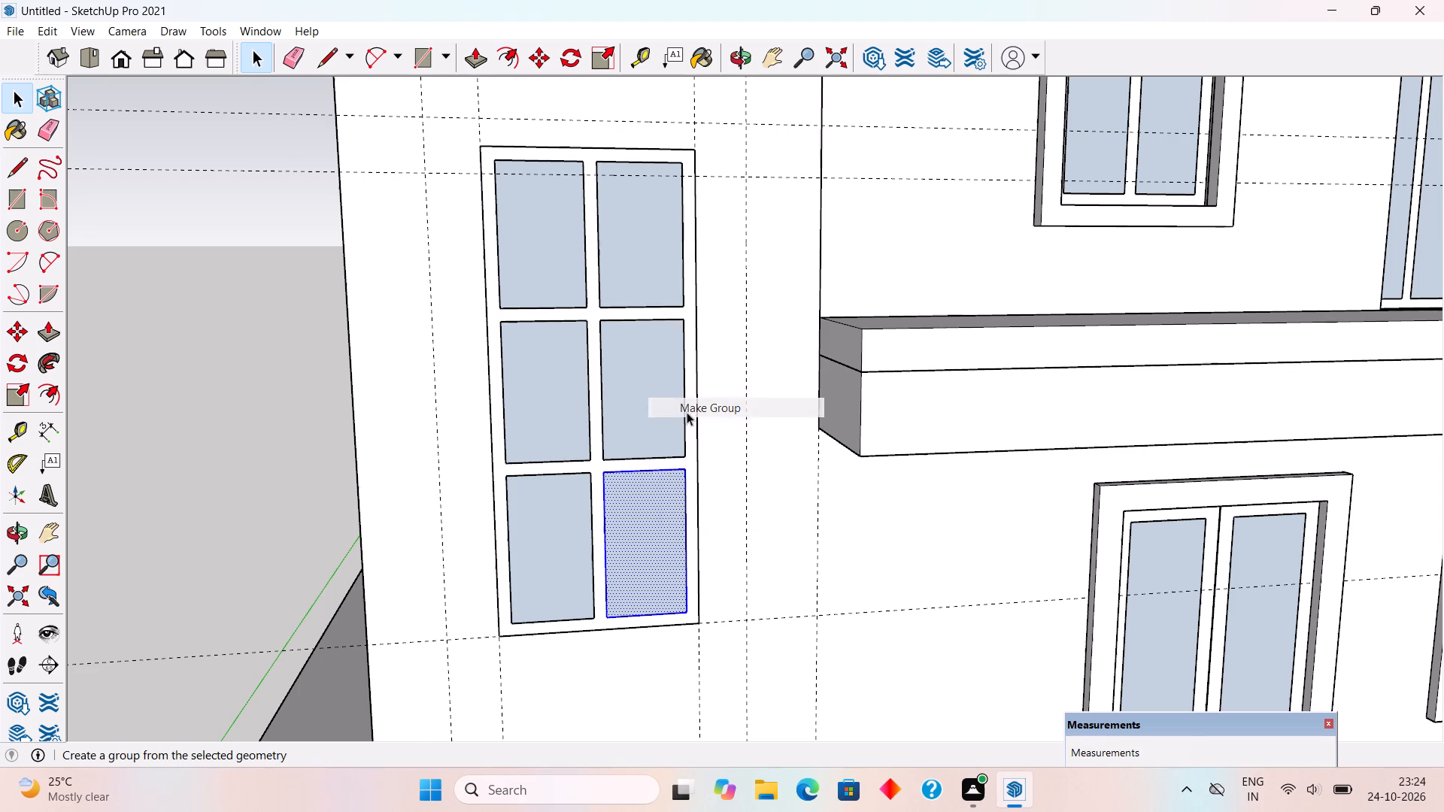
Draw a 4' by 9' 6" rectangle filling the upper stair opening in the tall front wall, corner to opposite corner.
scroll(687, 412, "down", 6)
left_click(441, 406)
scroll(441, 406, "down", 5)
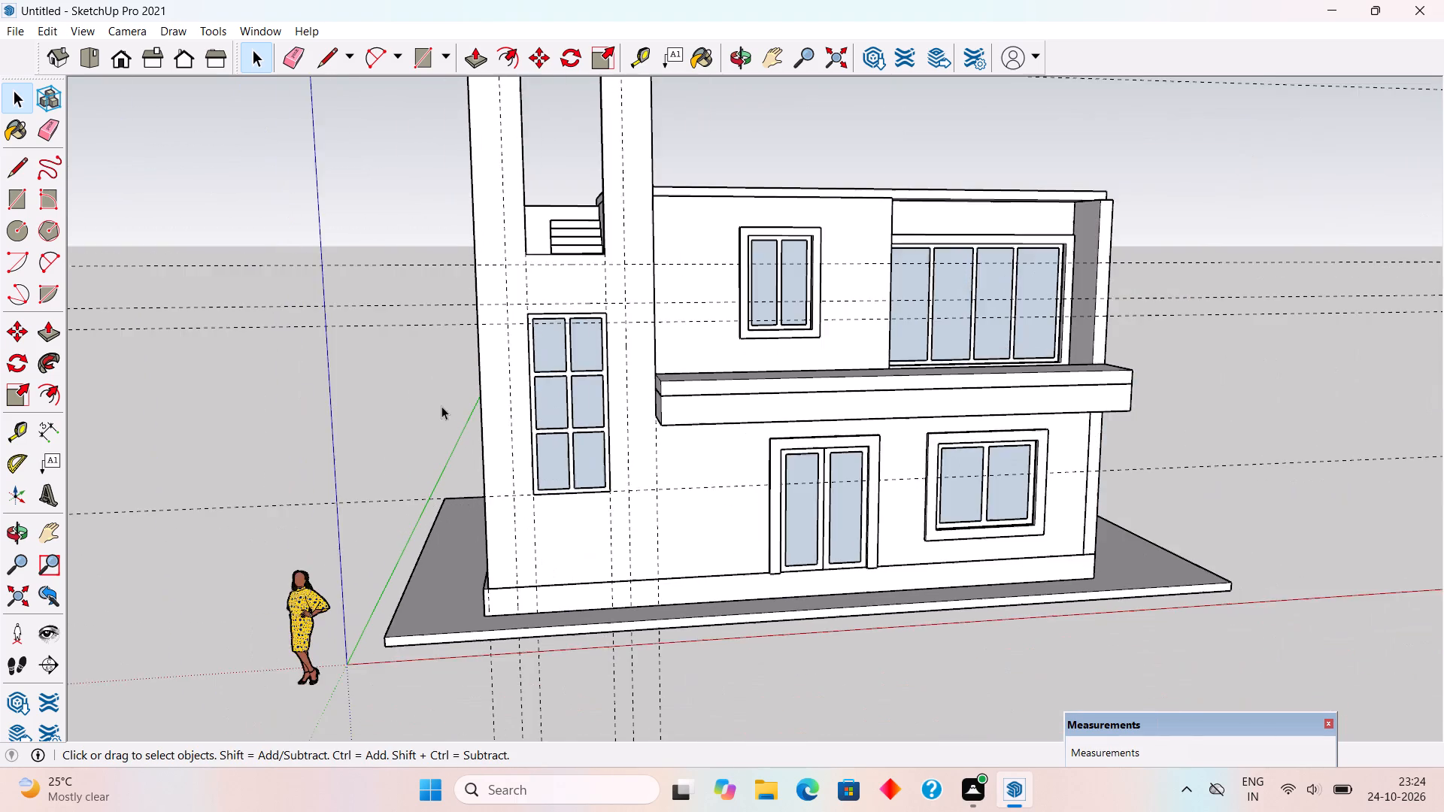
scroll(441, 406, "down", 3)
scroll(549, 114, "up", 6)
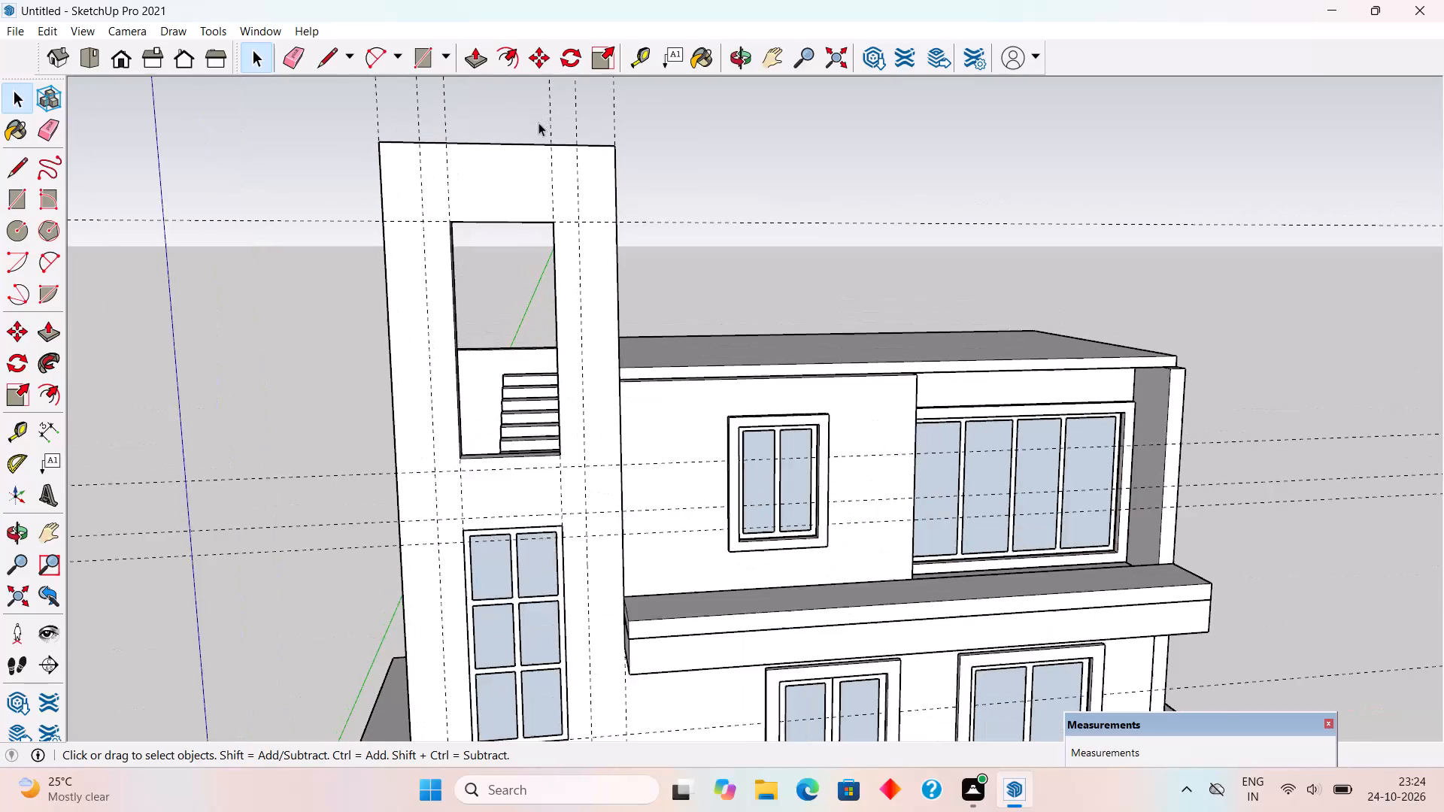
scroll(538, 123, "up", 1)
key("r")
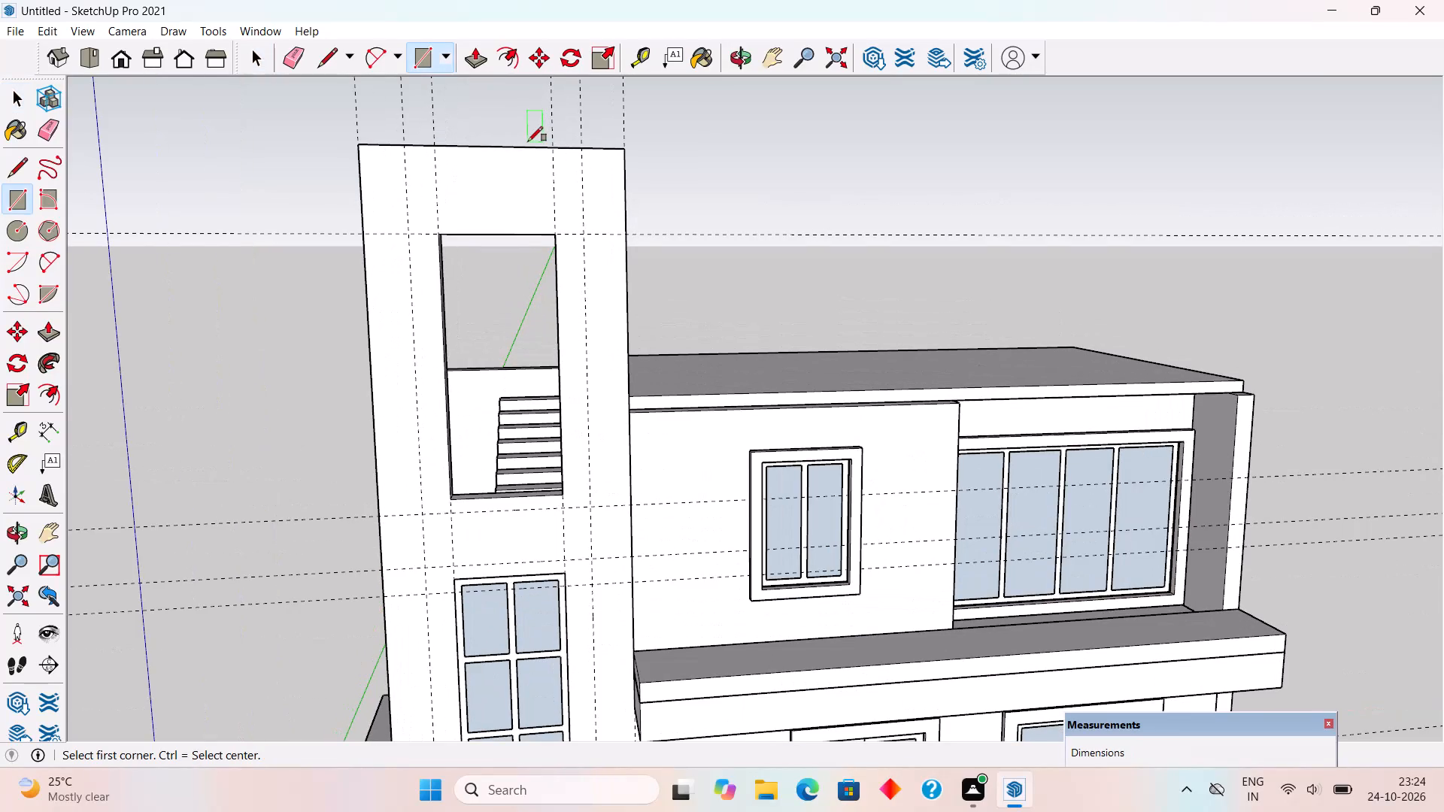
left_click(440, 237)
left_click(566, 492)
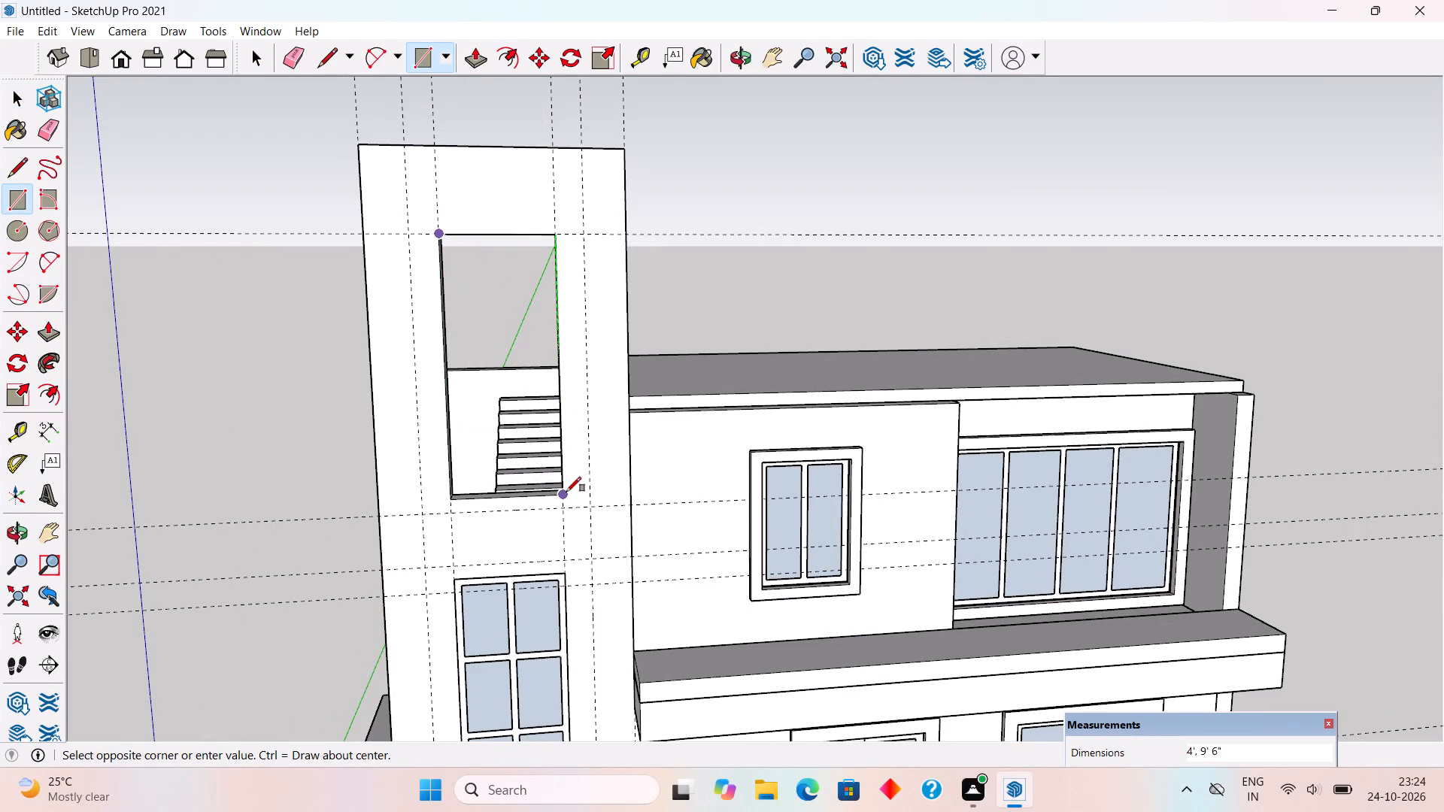
key("d")
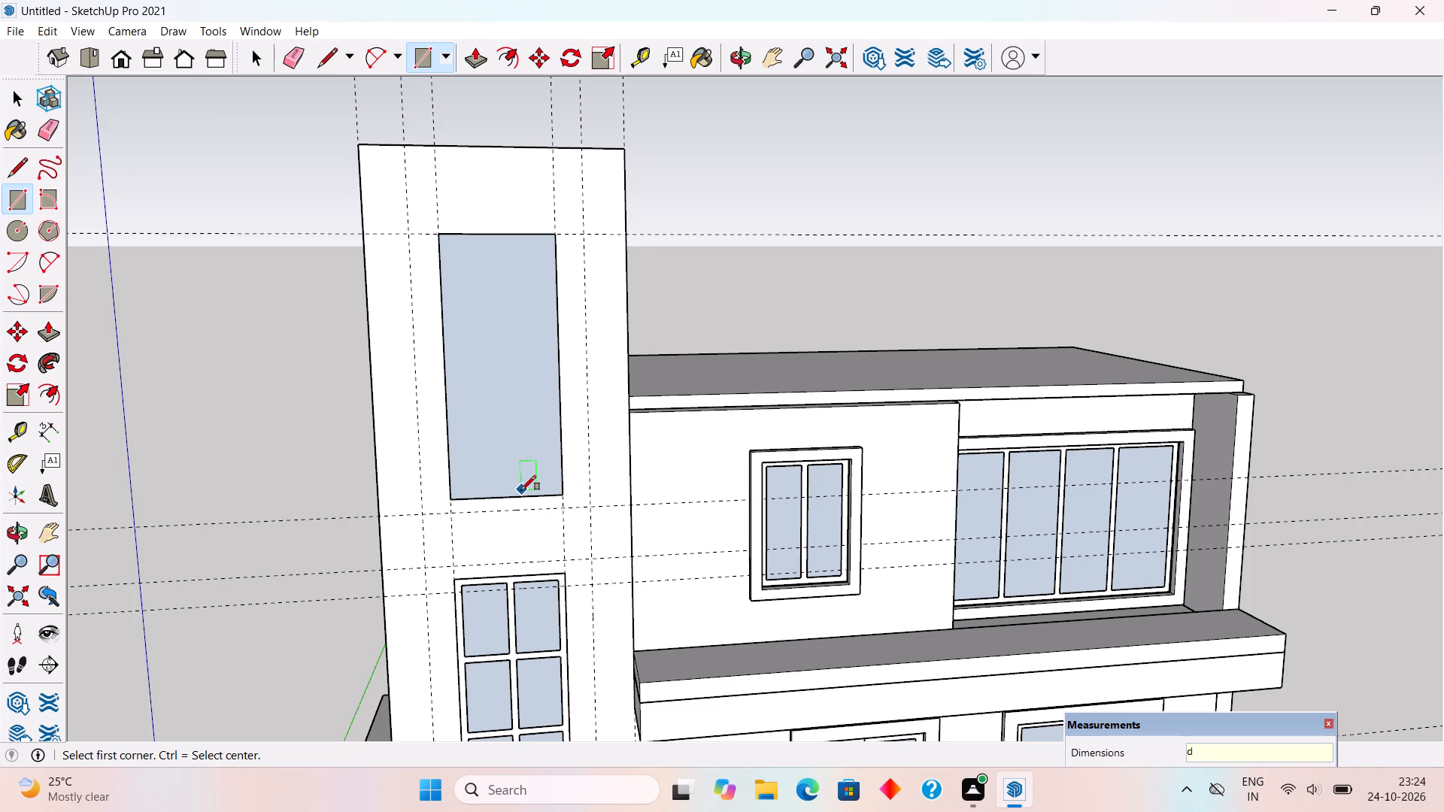
Offset the upper window rectangle's edges inward by 3" to outline its frame.
key("f")
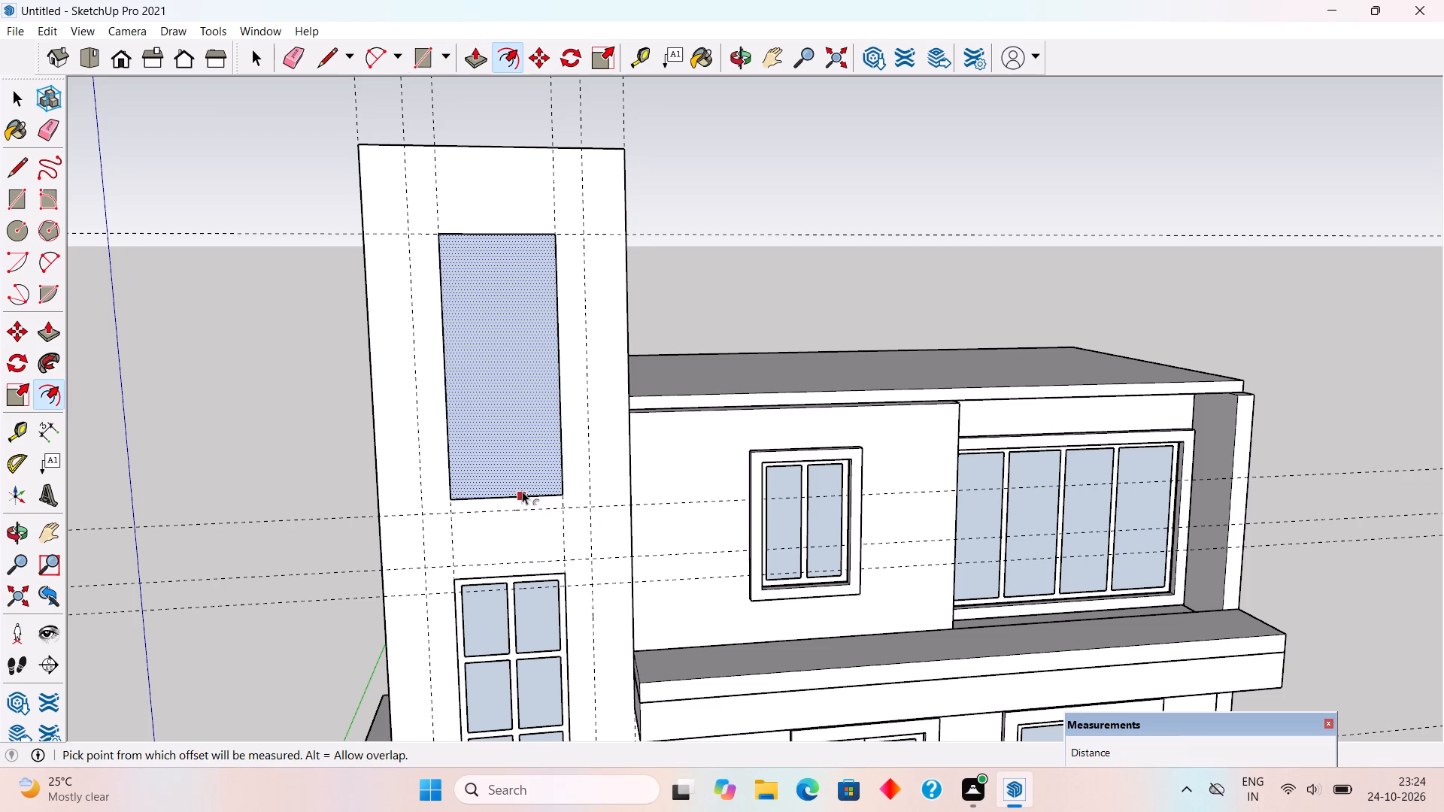
left_click(522, 491)
key("3")
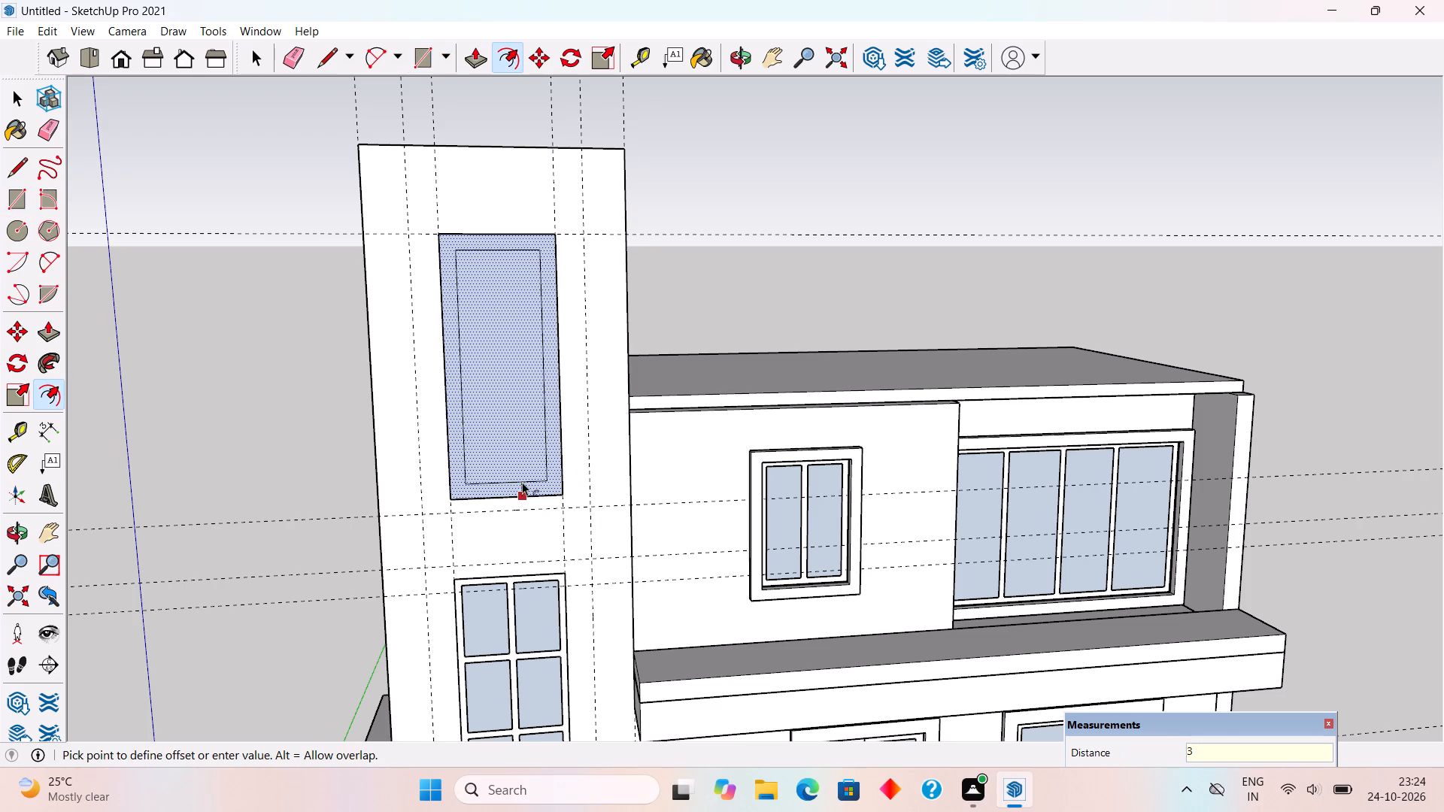
key("shift+quotedbl")
key("Return")
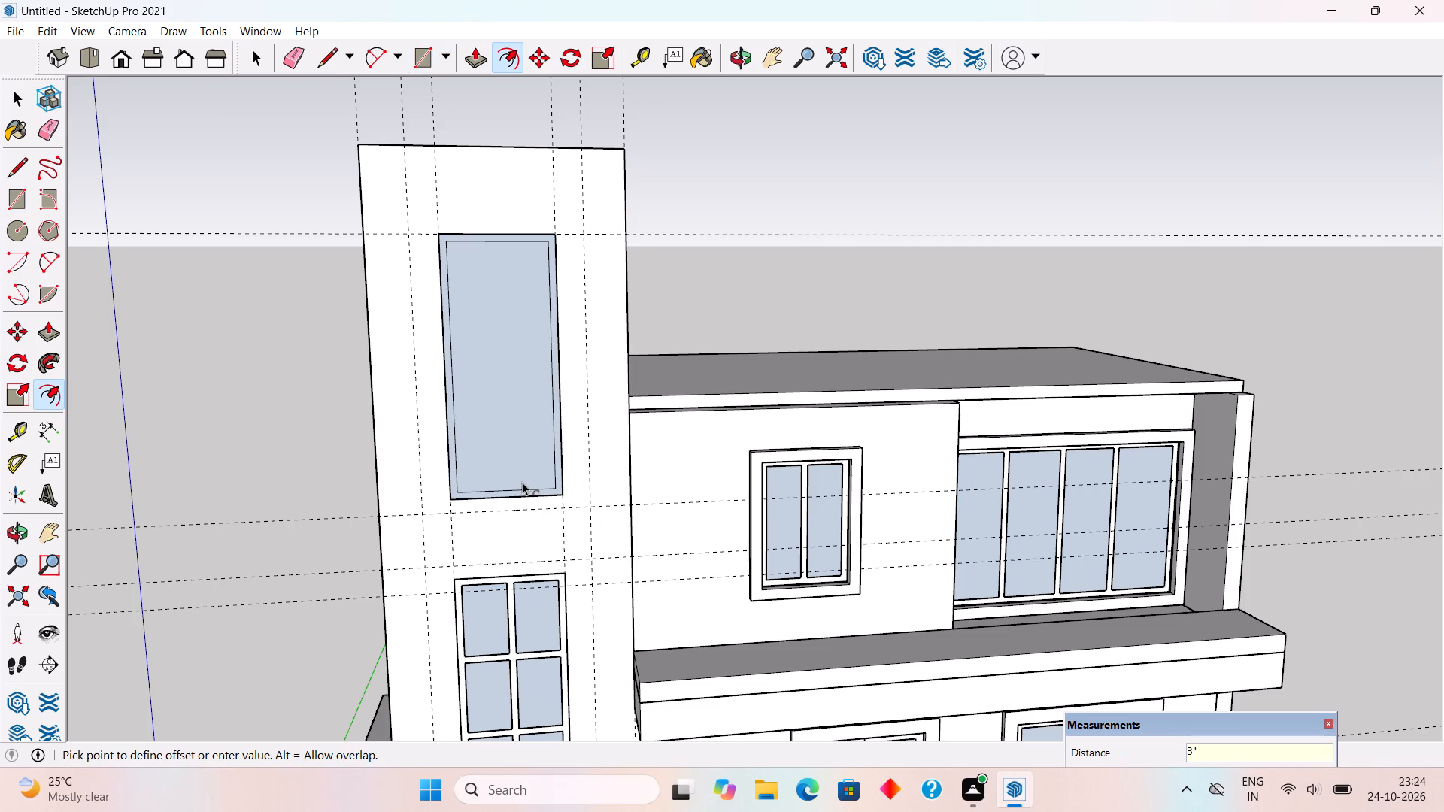
Place a vertical guide through the middle of the upper window, offset from the inner frame outline's left edge.
key("t")
left_click(454, 386)
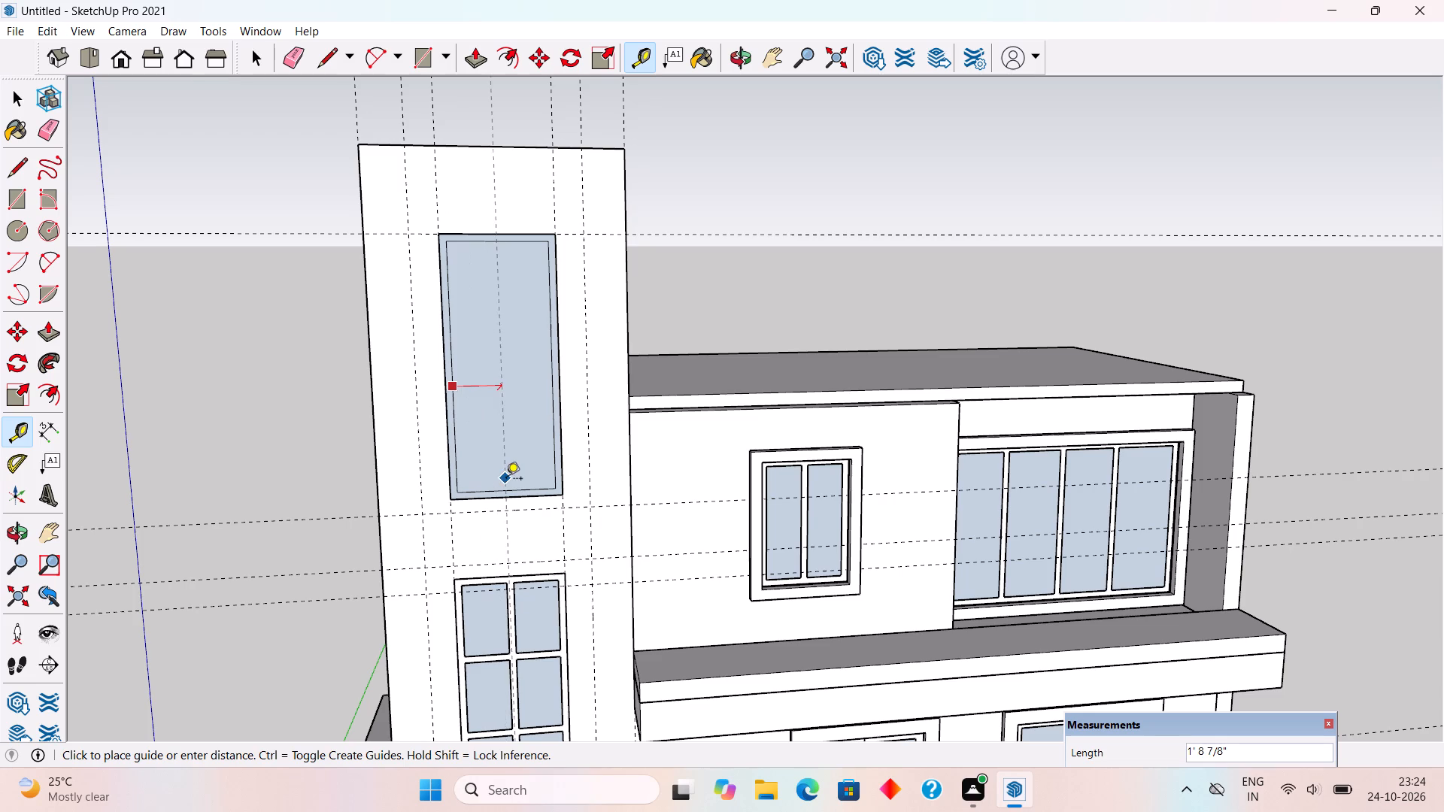
left_click(505, 491)
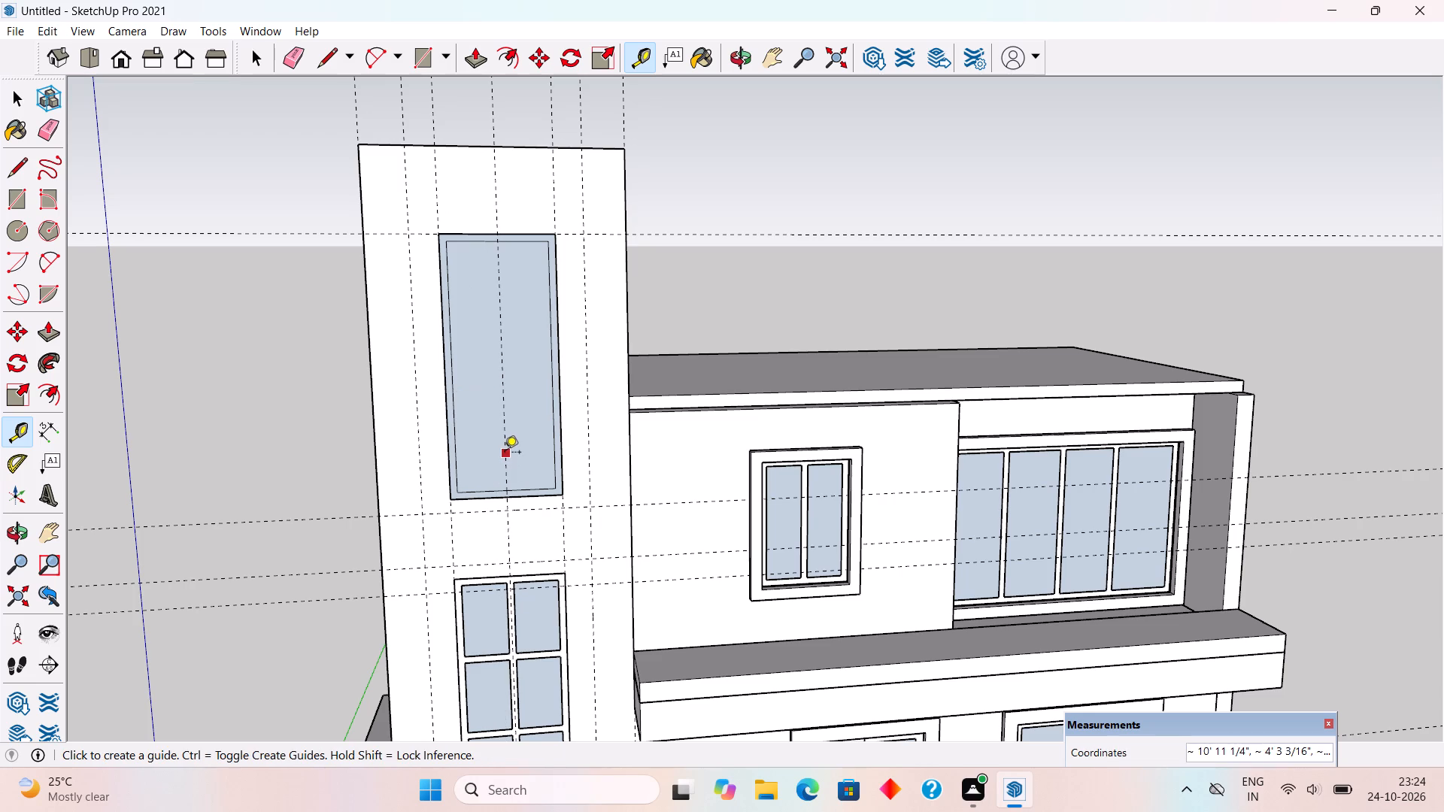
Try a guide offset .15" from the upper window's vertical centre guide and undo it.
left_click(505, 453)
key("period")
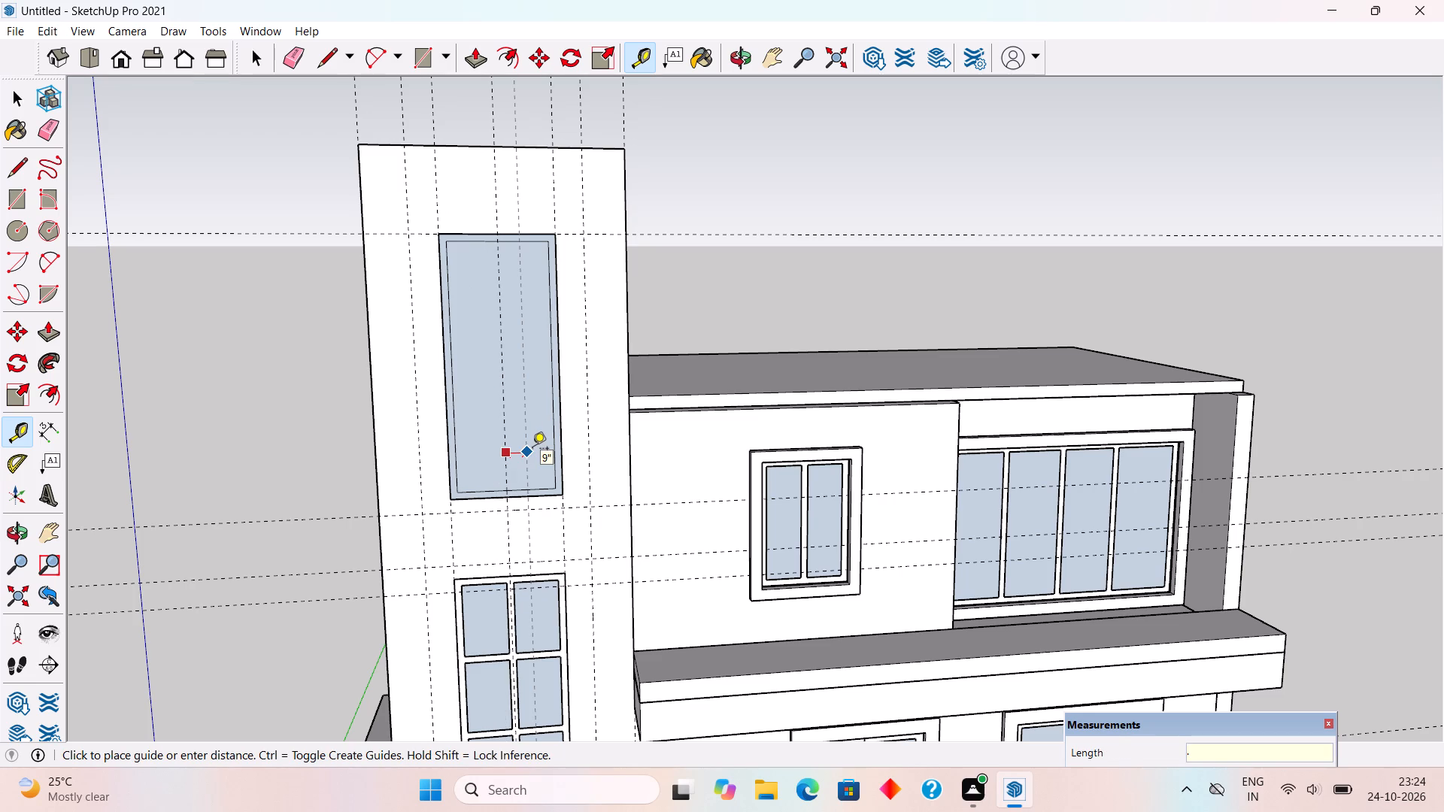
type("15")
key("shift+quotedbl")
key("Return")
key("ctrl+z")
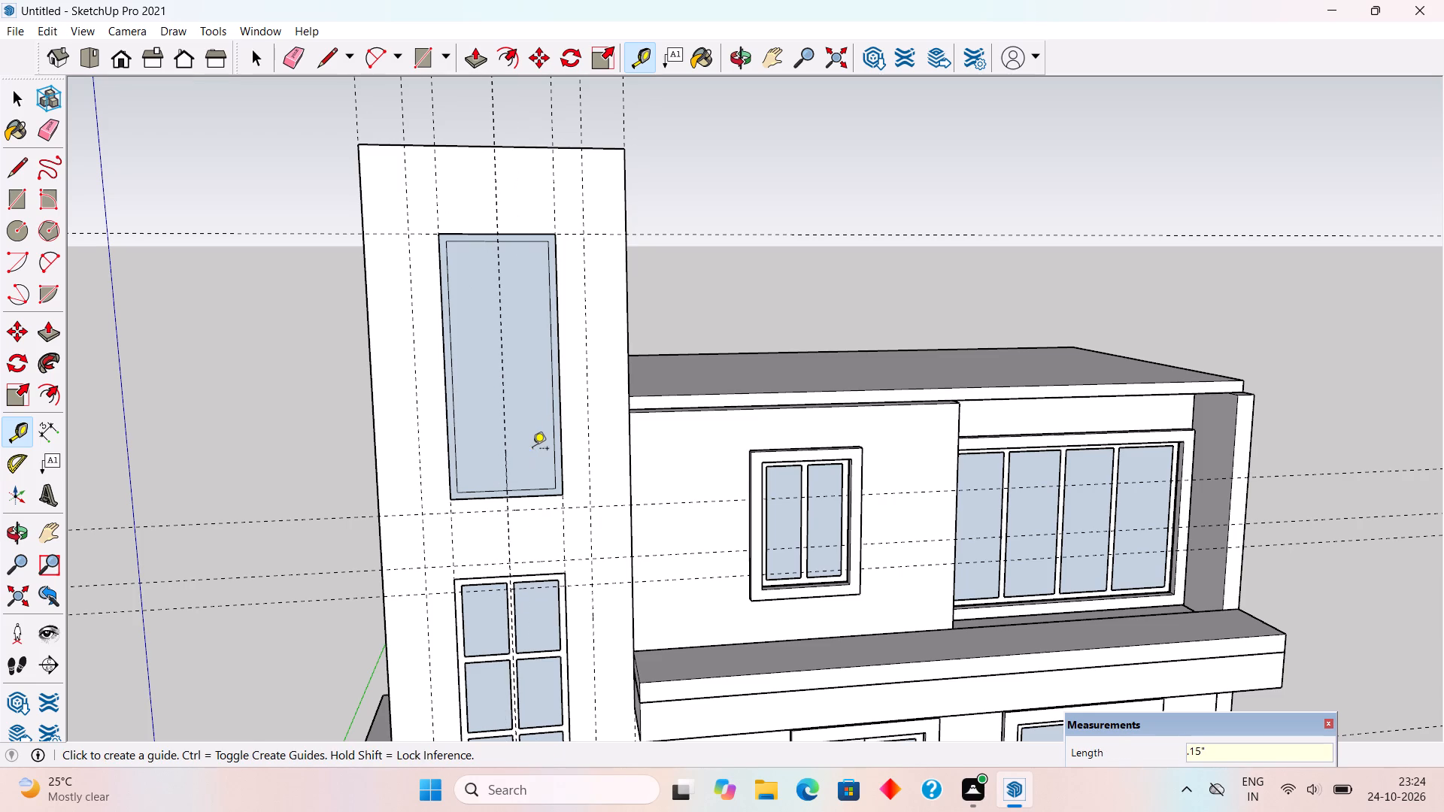
Place vertical guides 1.5" to each side of the upper window's centre guide to mark the mullion.
left_click(510, 468)
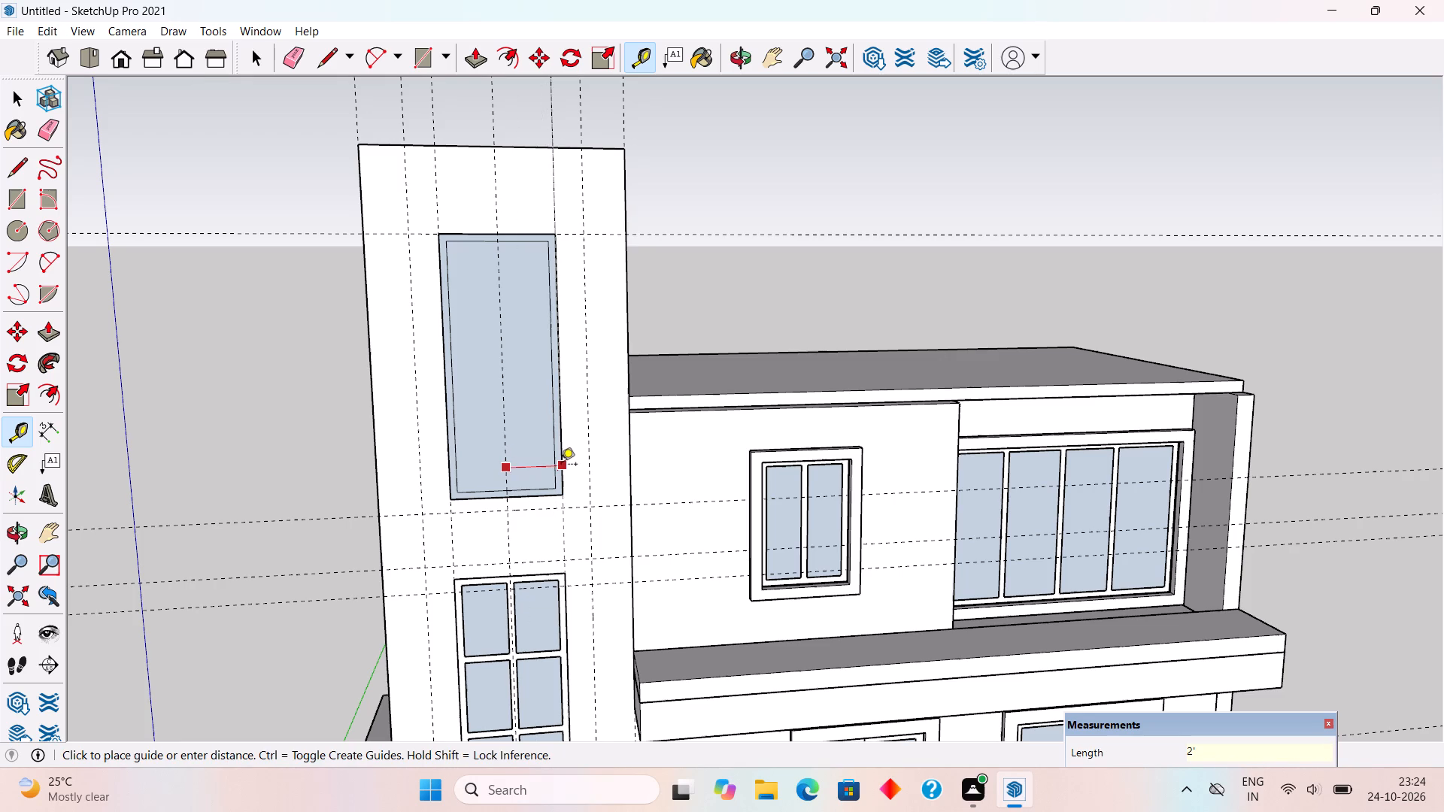
type("1.5")
key("shift+quotedbl")
key("Return")
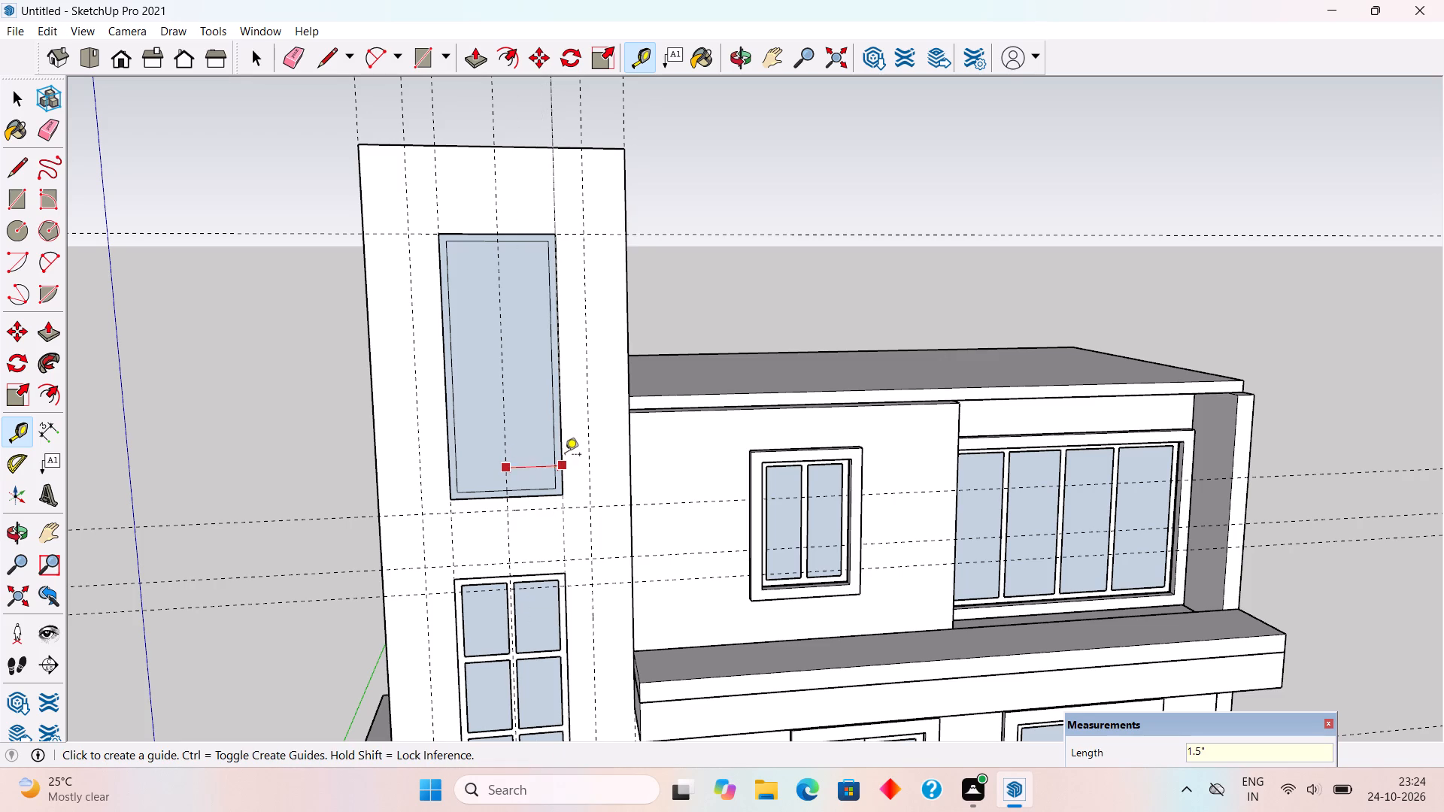
scroll(478, 443, "up", 9)
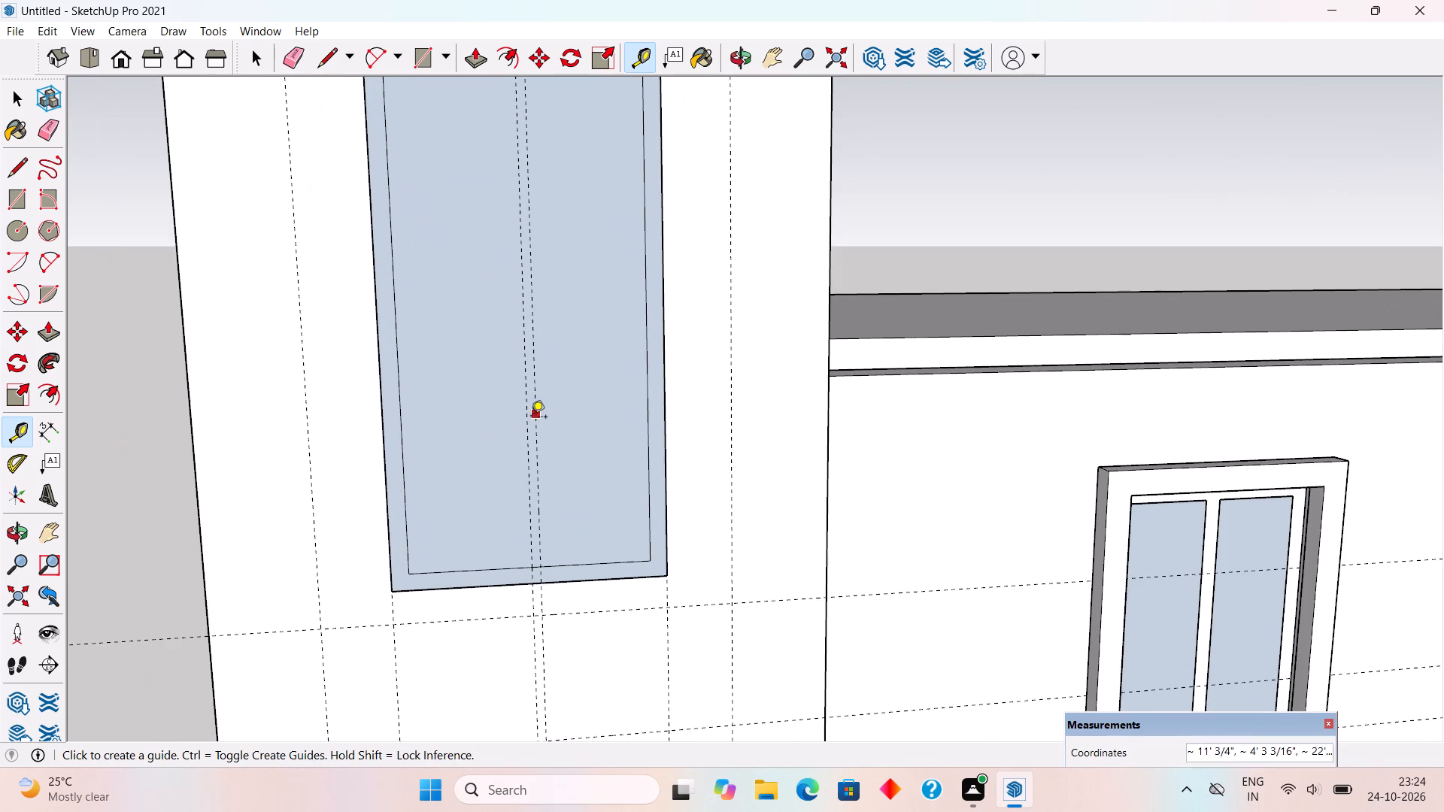
left_click(526, 426)
type("1.5\"")
key("Return")
Draw the mullion's two 9' vertical edges along its guides, between the inner frame outline's top and bottom edges.
key("l")
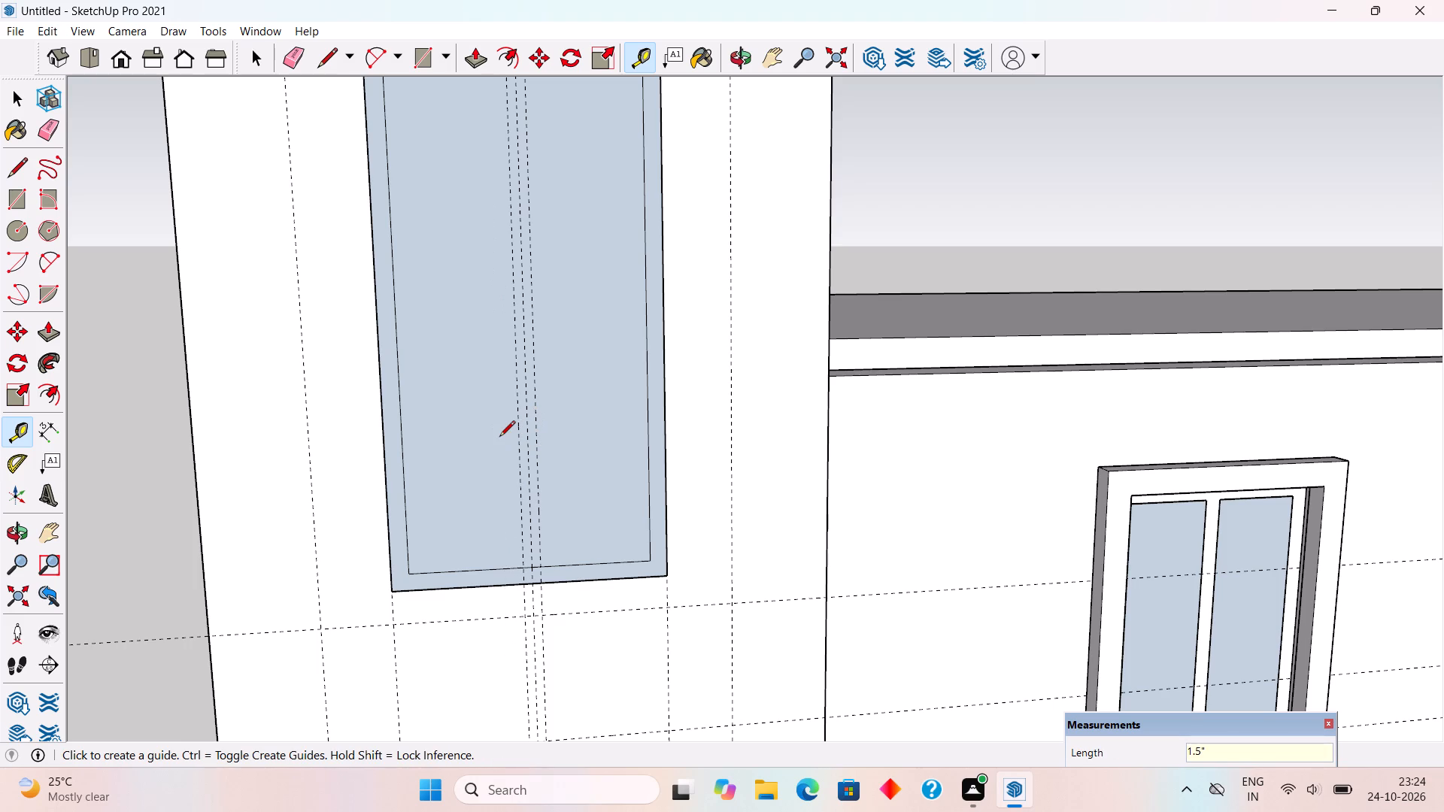
left_click(523, 568)
scroll(523, 565, "down", 6)
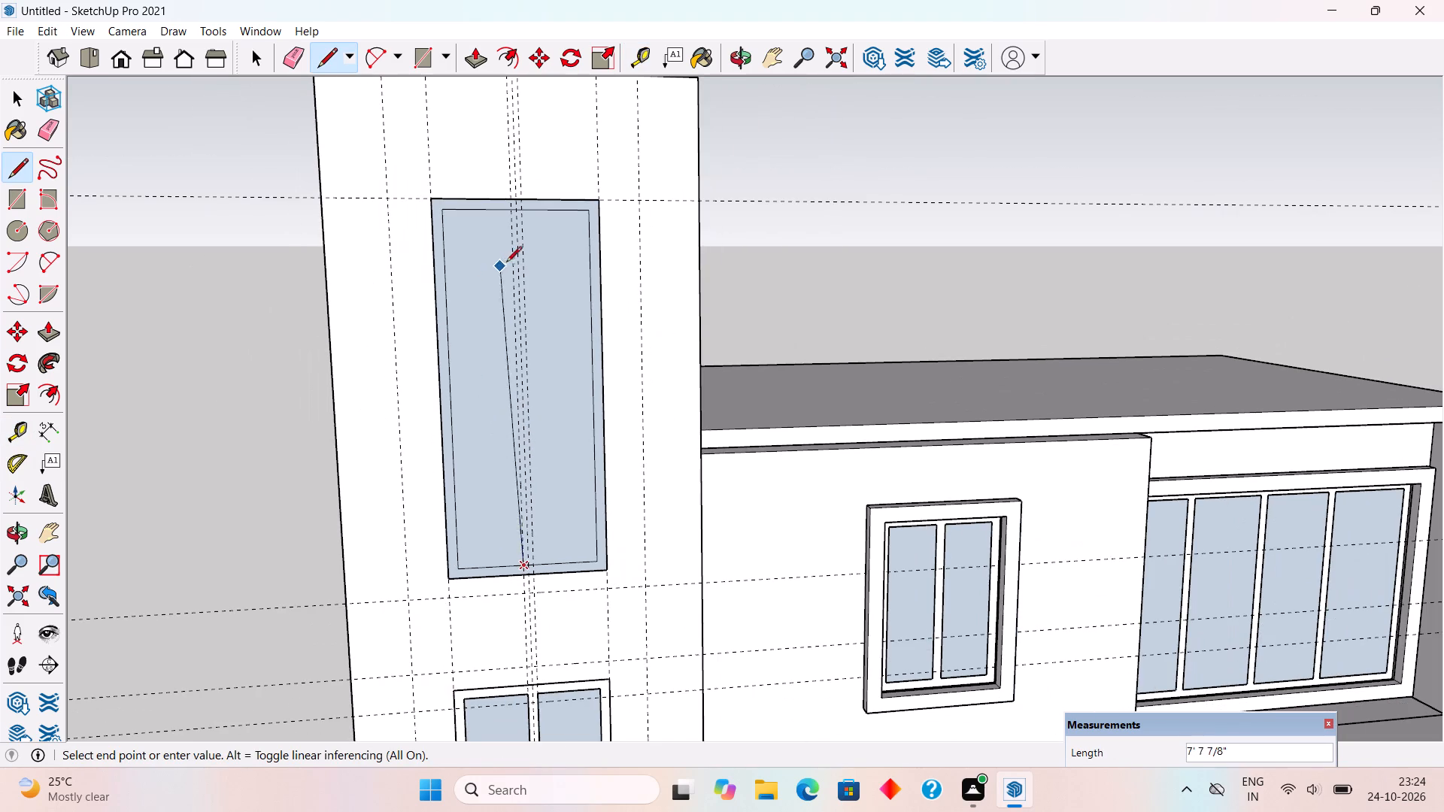
scroll(515, 255, "up", 7)
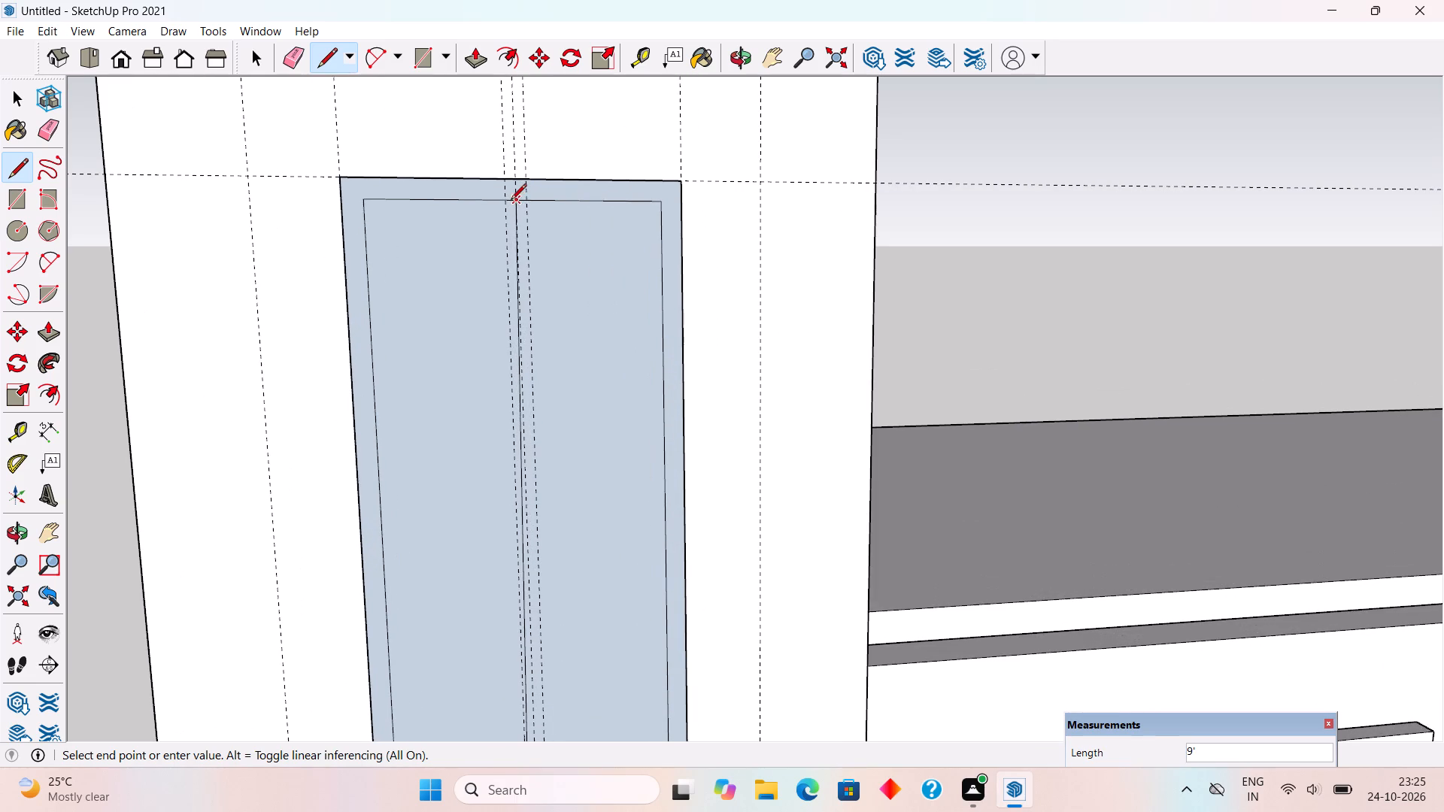
left_click(510, 200)
left_click(525, 205)
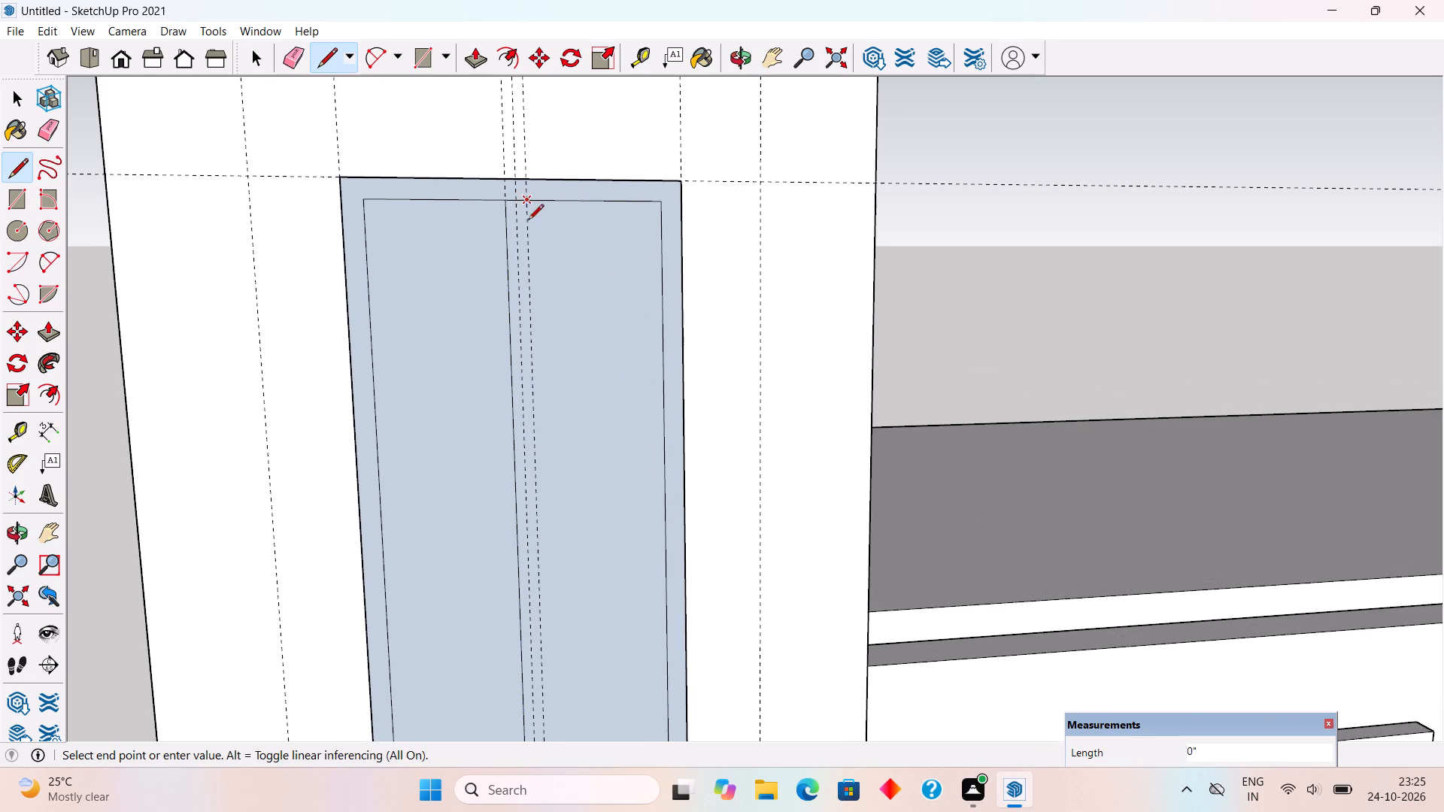
scroll(529, 350, "down", 2)
scroll(536, 423, "down", 5)
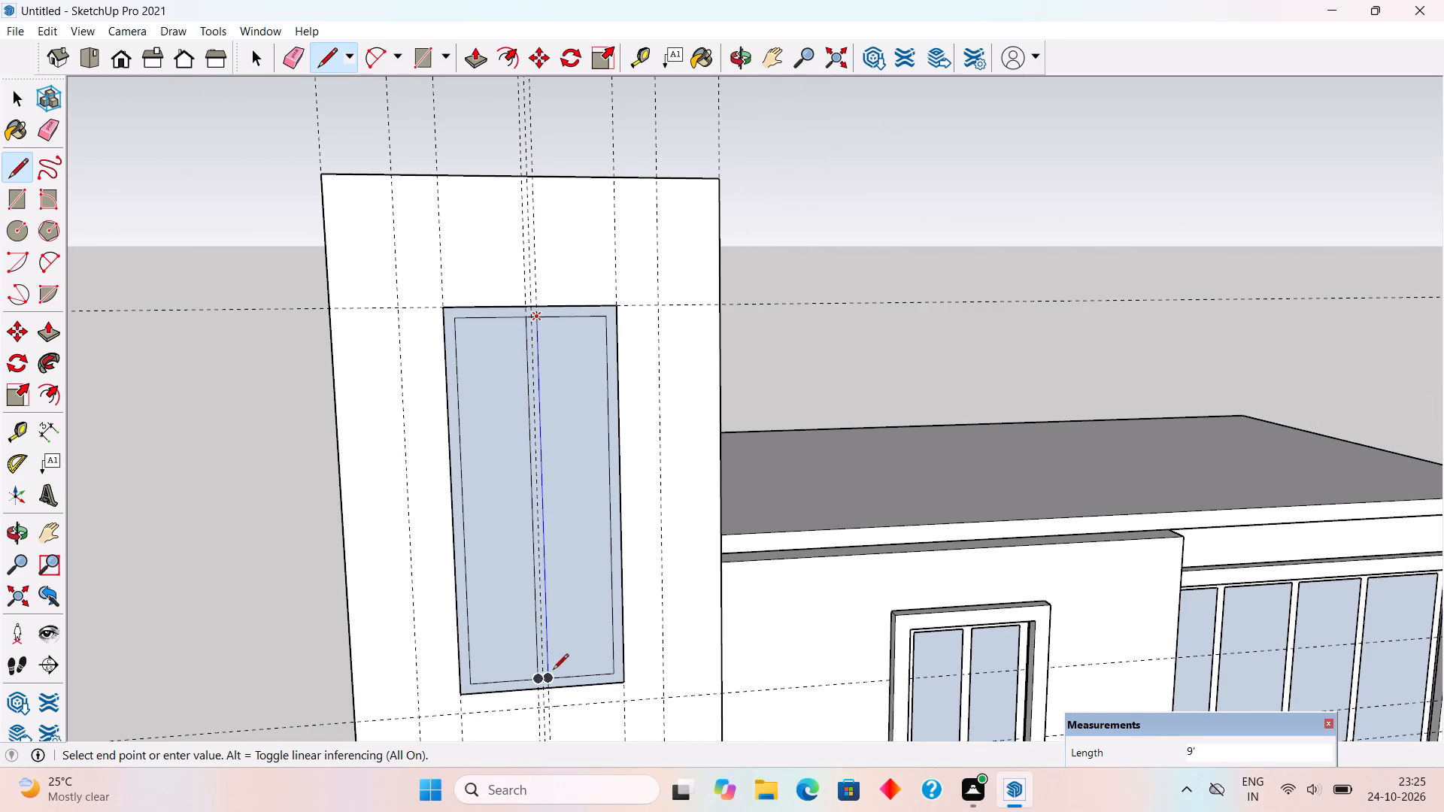
scroll(542, 694, "up", 9)
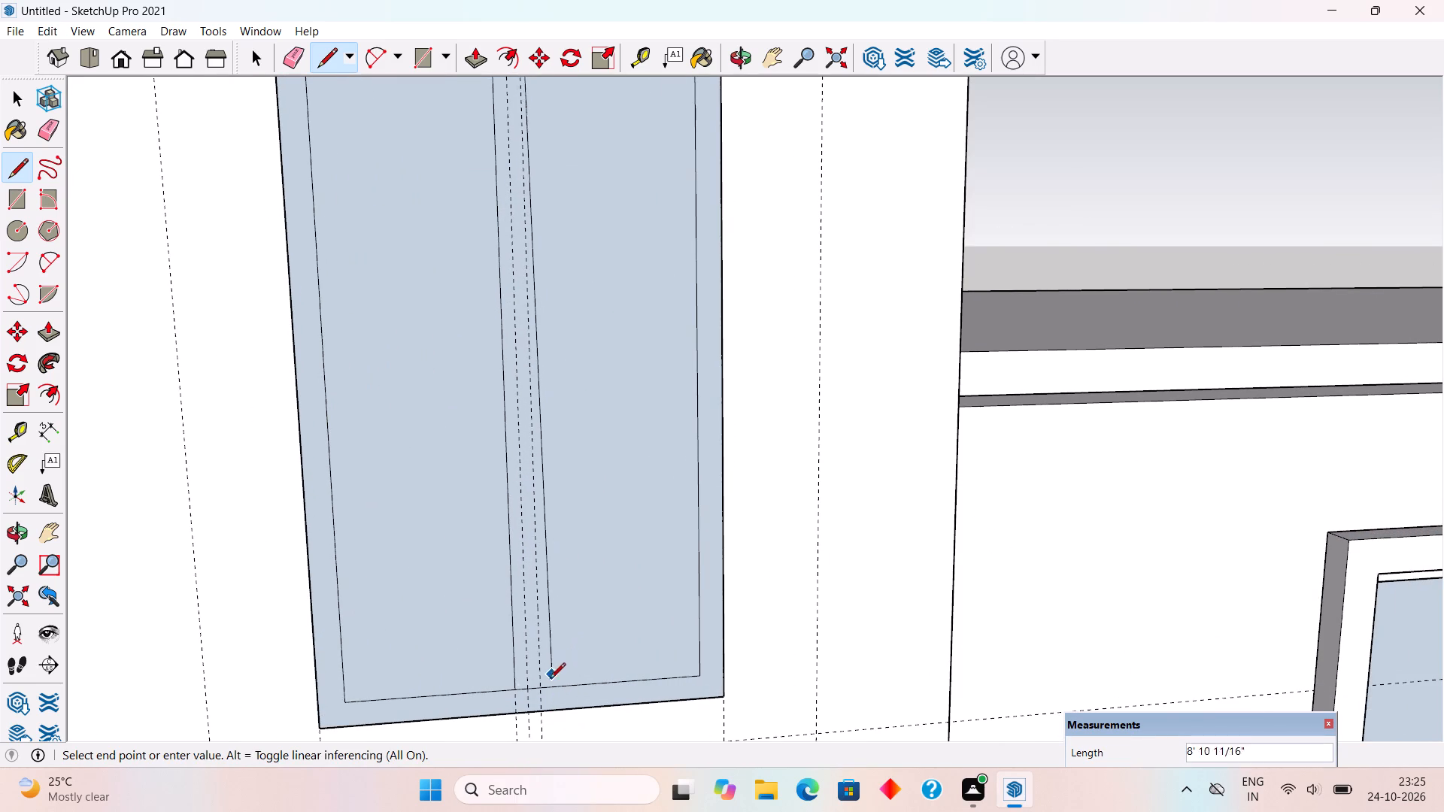
left_click(542, 691)
Place the lower crossbar's guides: one about 2' 10" above the inner frame outline's bottom edge and another 3" above it.
key("t")
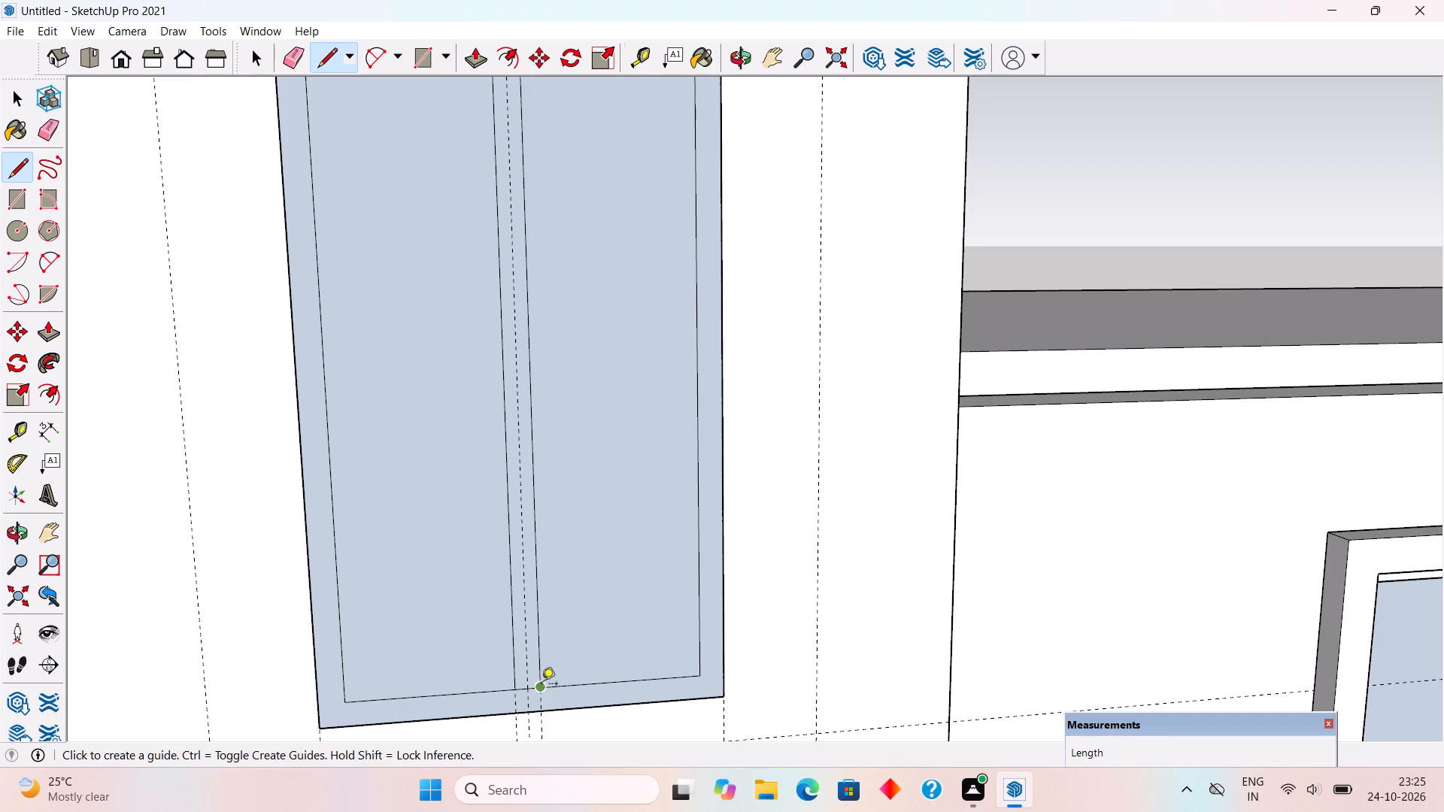
left_click(450, 694)
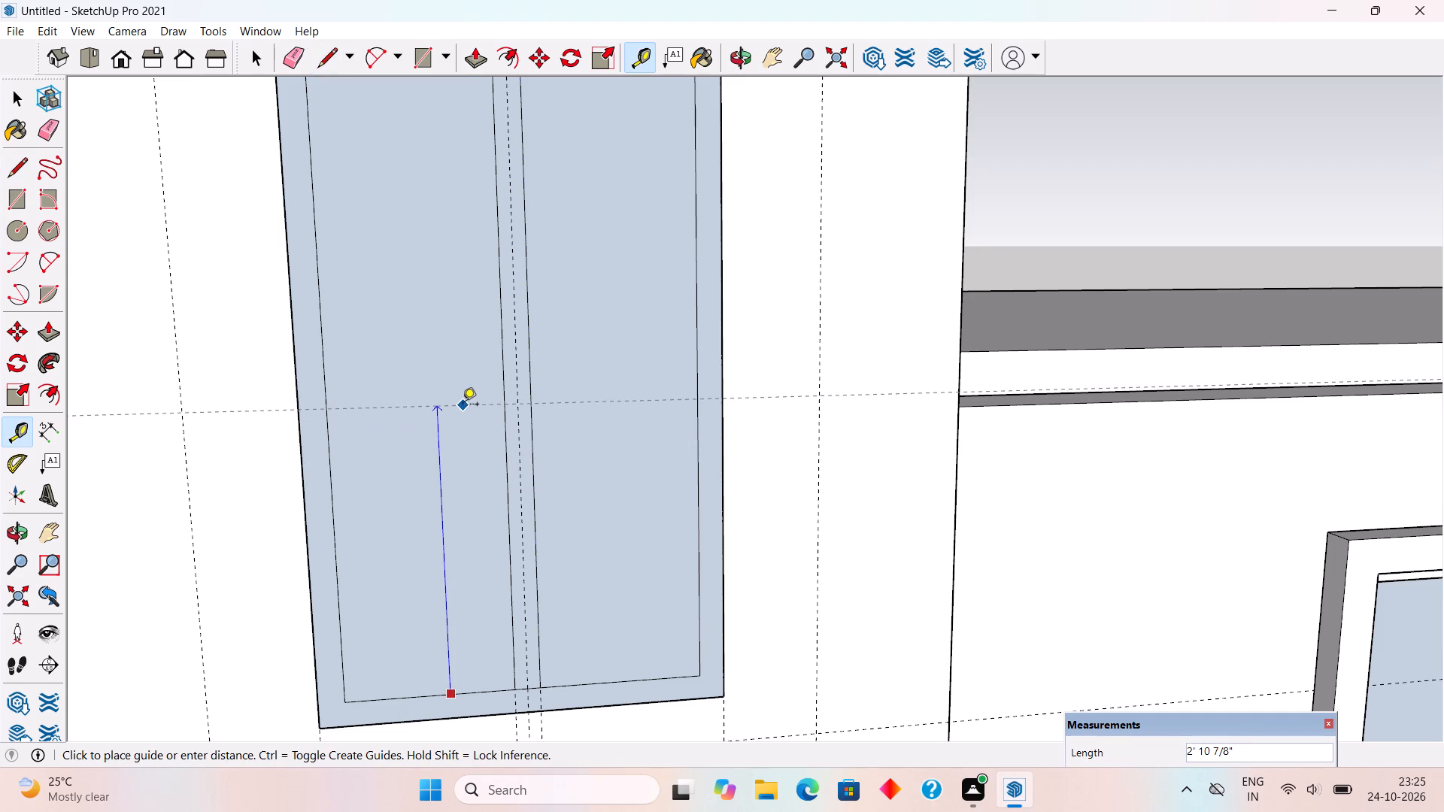
left_click(465, 411)
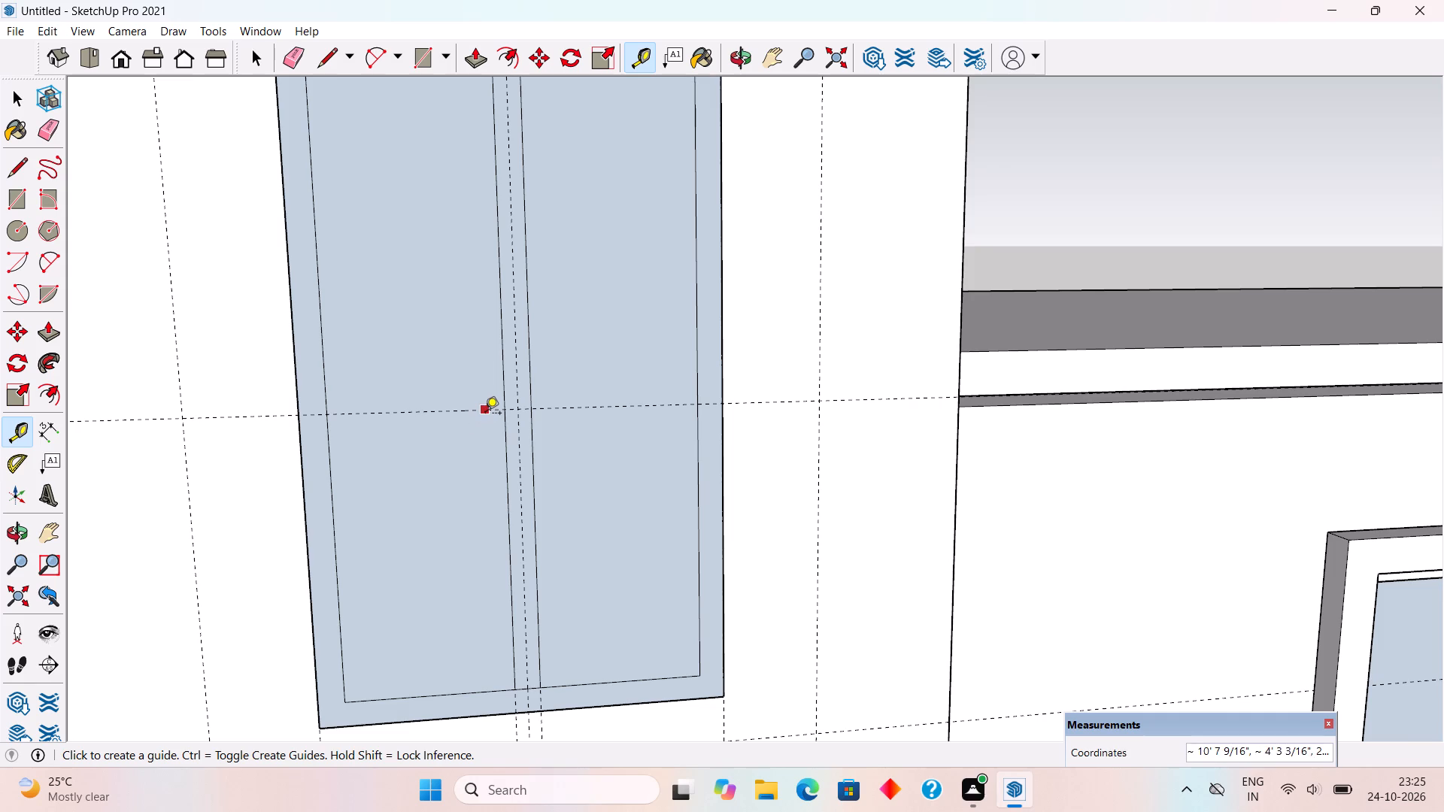
left_click(485, 414)
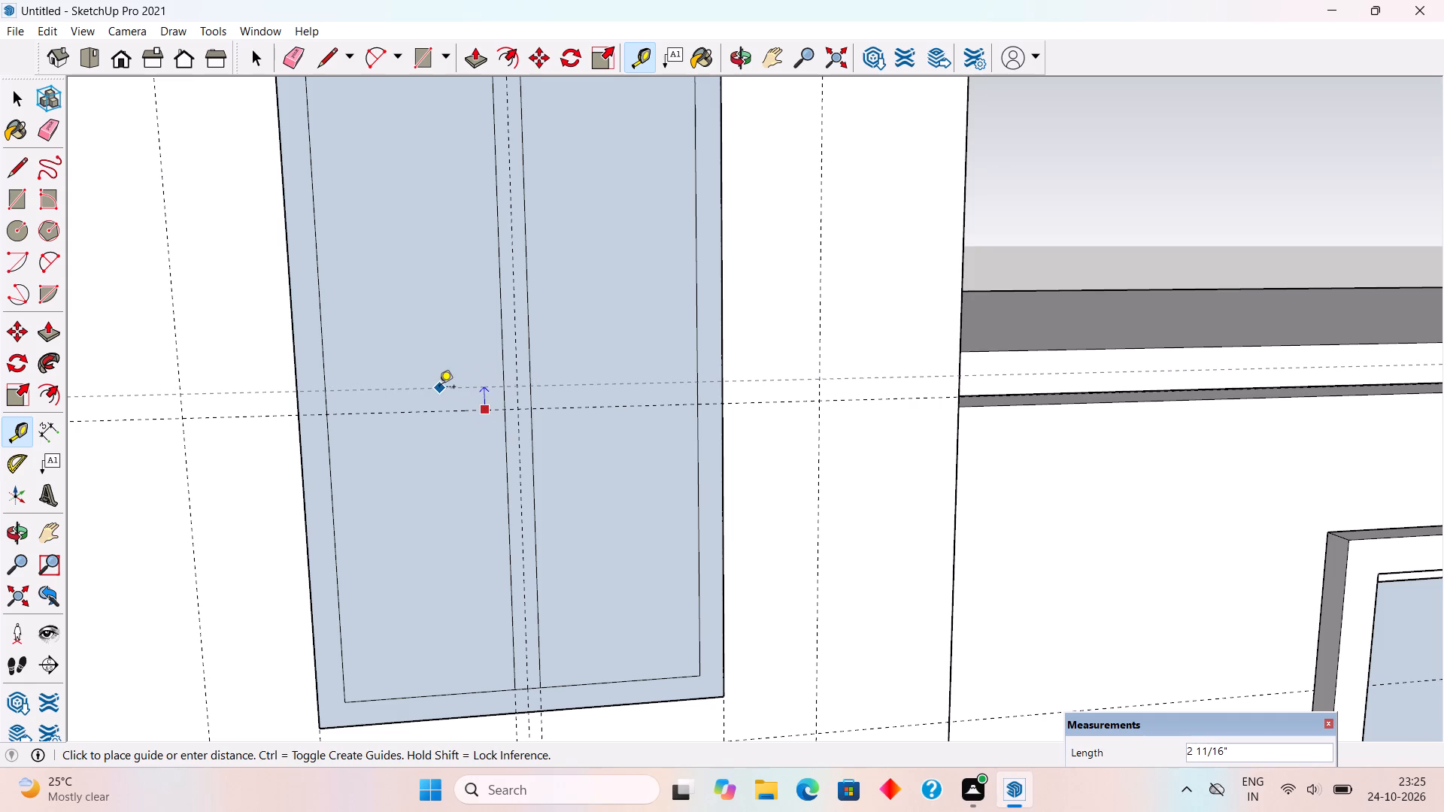
key("3")
key("shift+quotedbl")
key("Return")
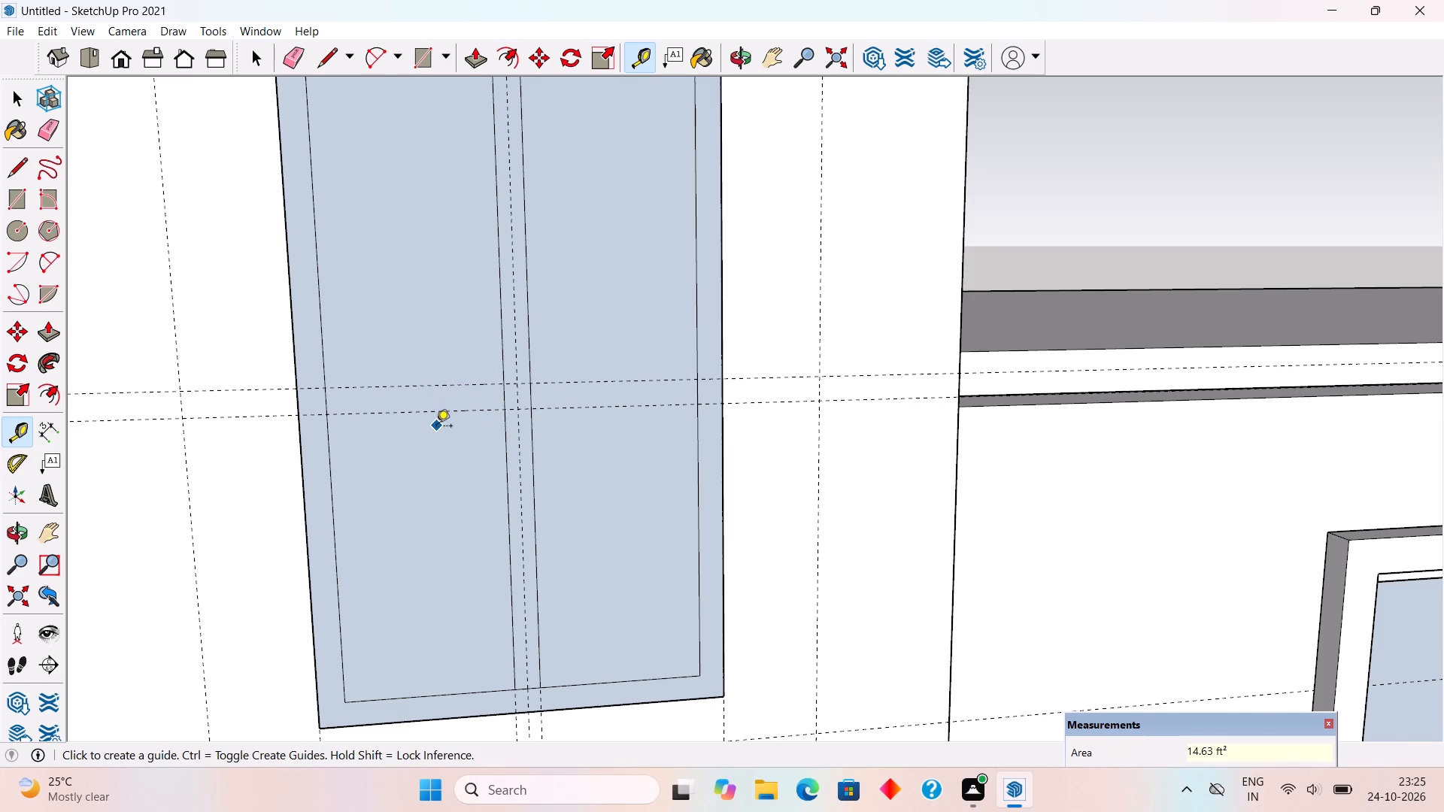
Place a horizontal guide about 2' 8" below the top edge of the upper window's inner frame outline.
scroll(436, 429, "down", 3)
scroll(491, 502, "down", 6)
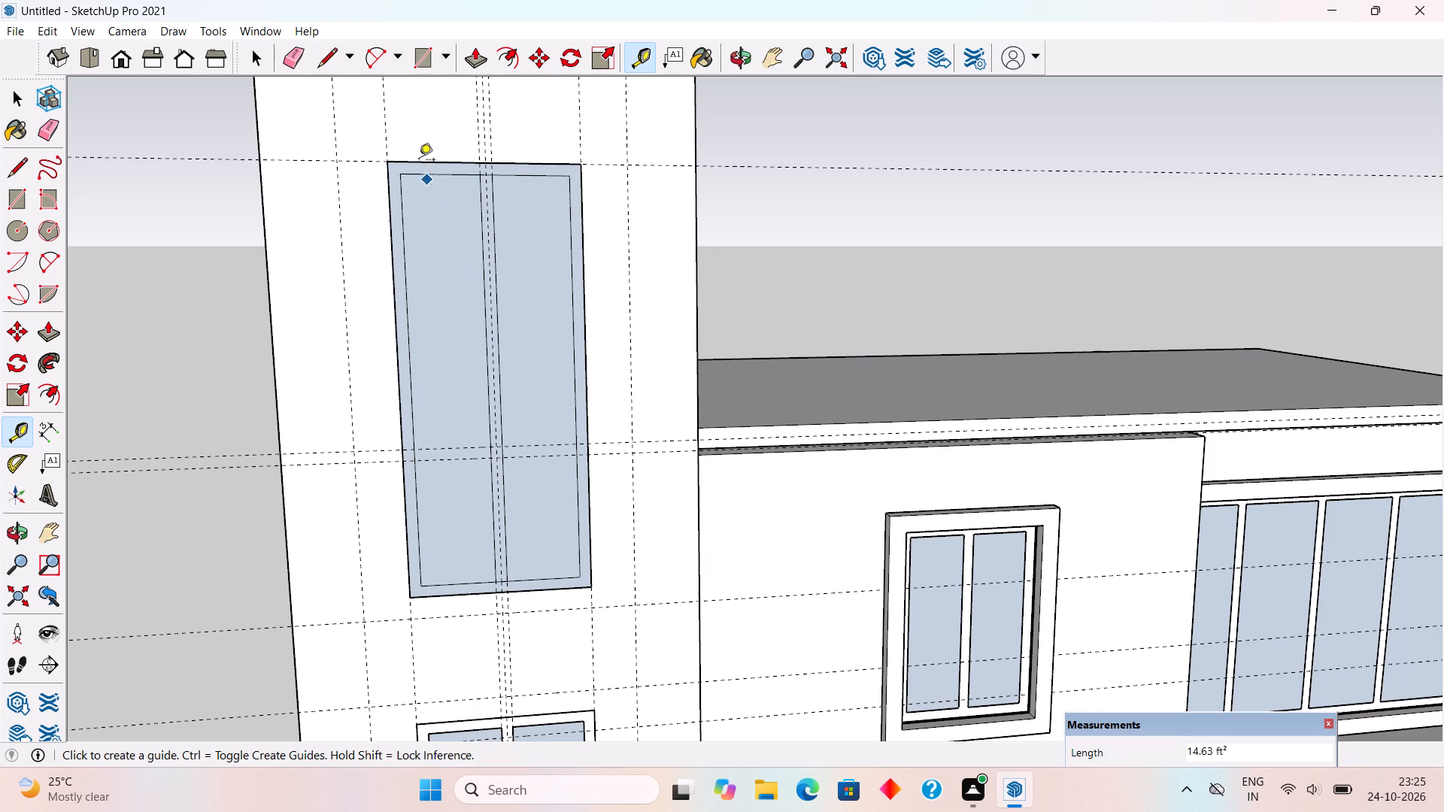
left_click(428, 175)
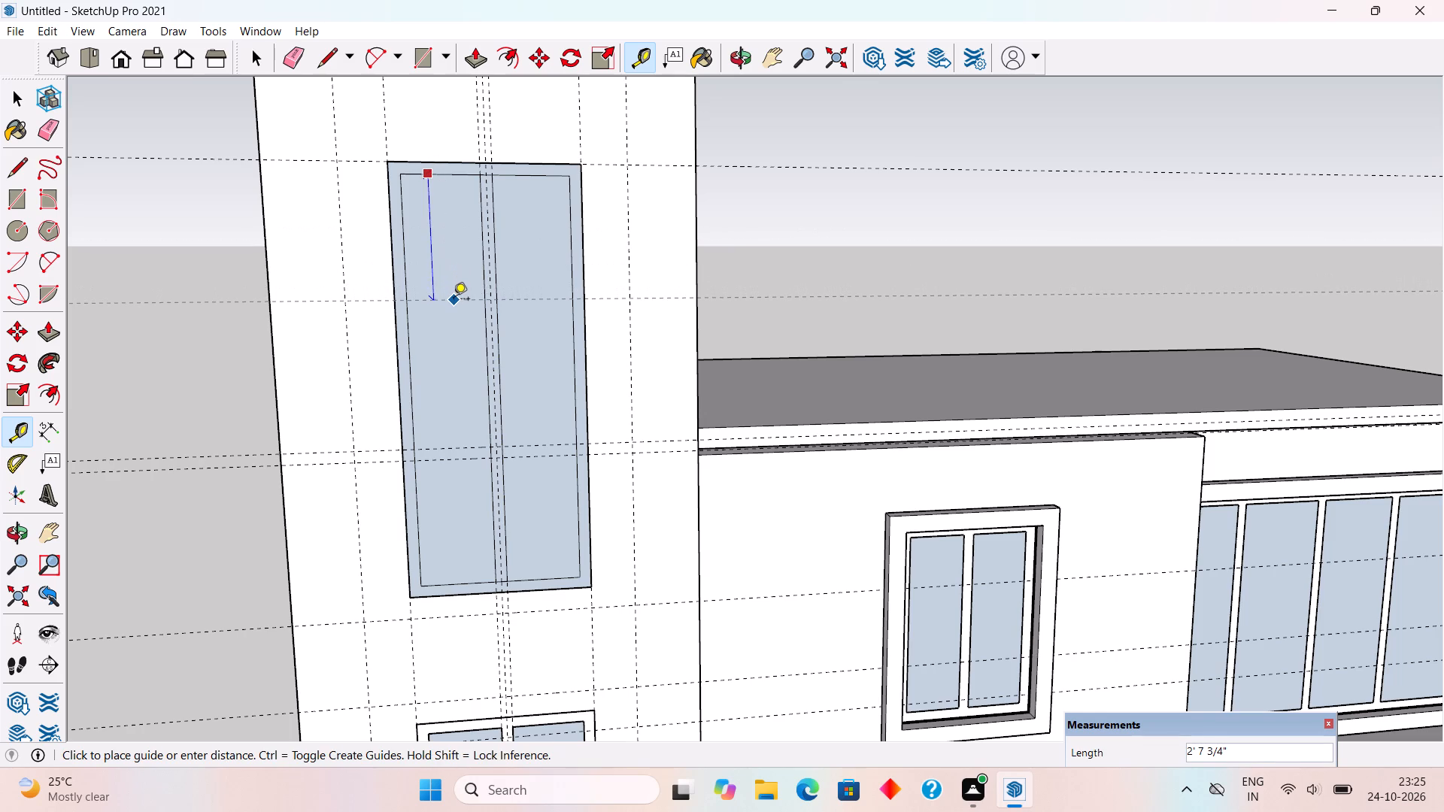
left_click(454, 300)
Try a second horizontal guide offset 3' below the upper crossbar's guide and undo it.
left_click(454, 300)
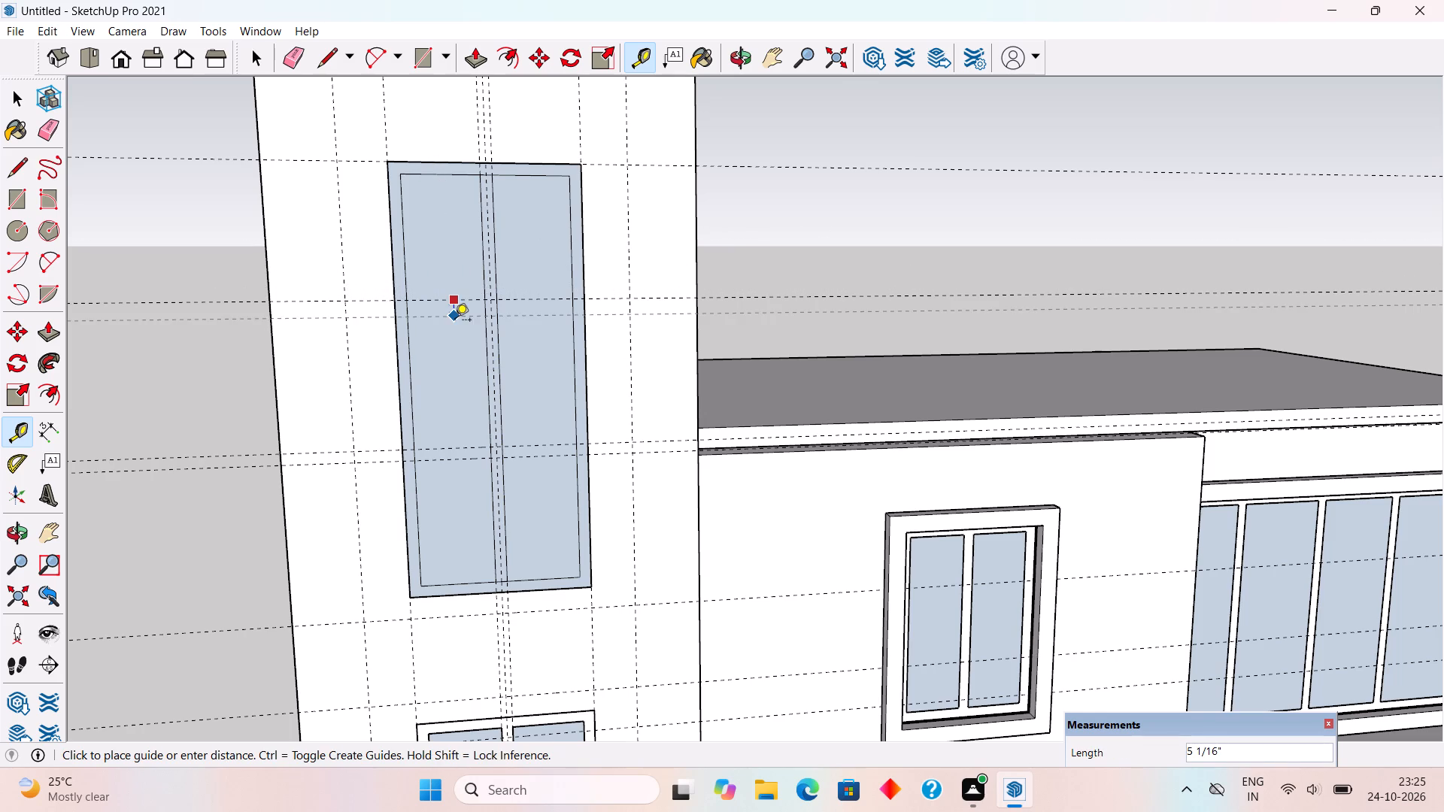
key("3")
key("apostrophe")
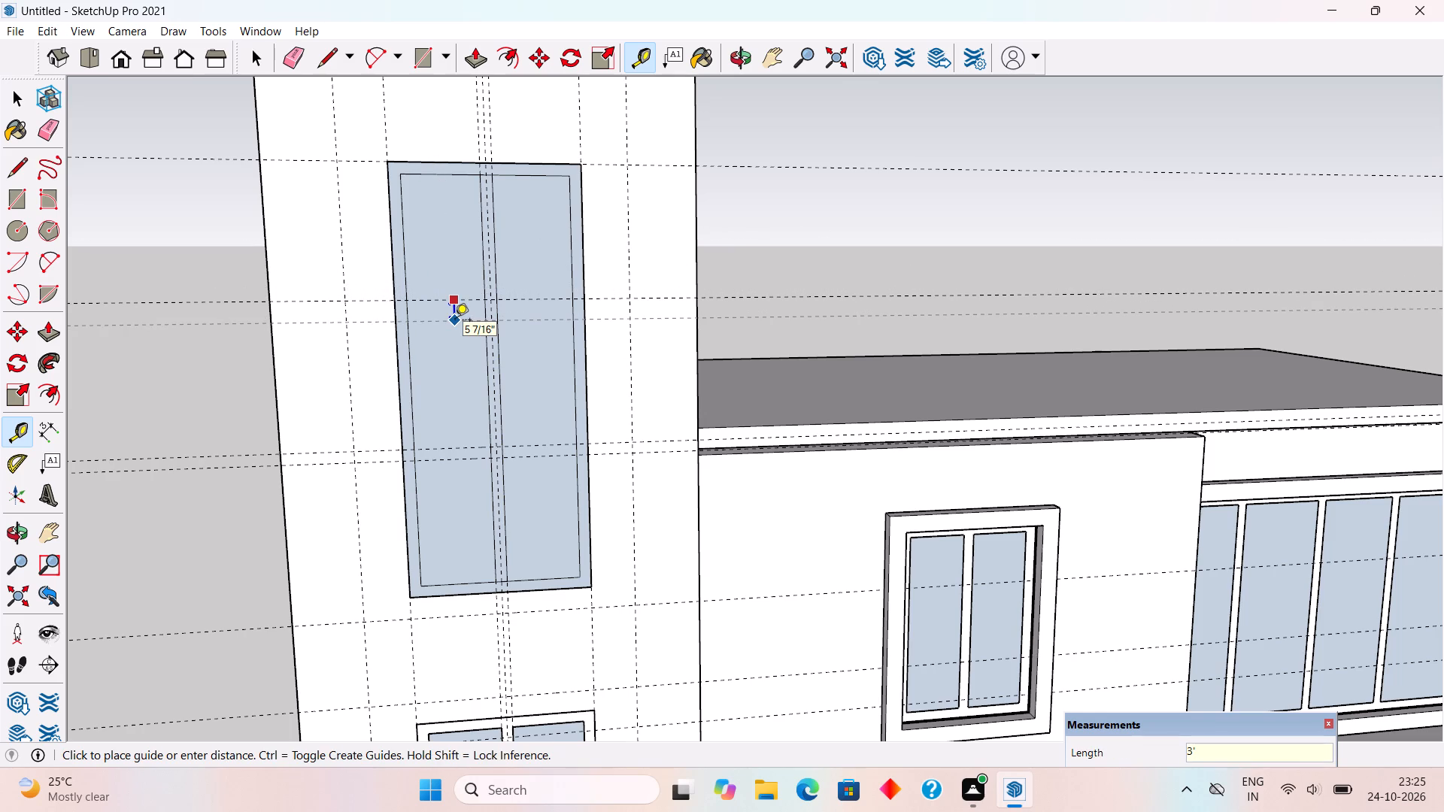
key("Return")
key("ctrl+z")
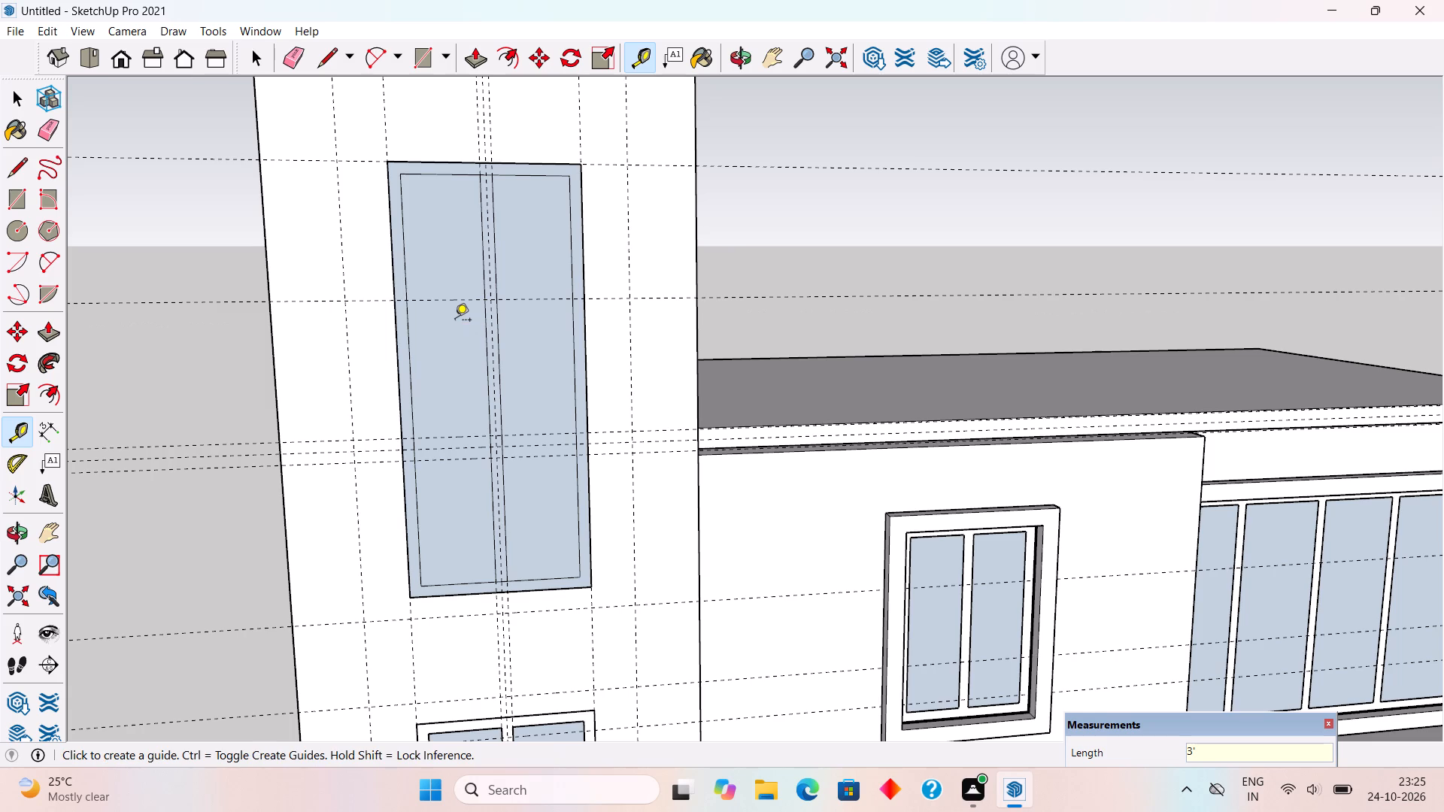
Place a horizontal guide 3" below the upper crossbar's first guide.
left_click(469, 301)
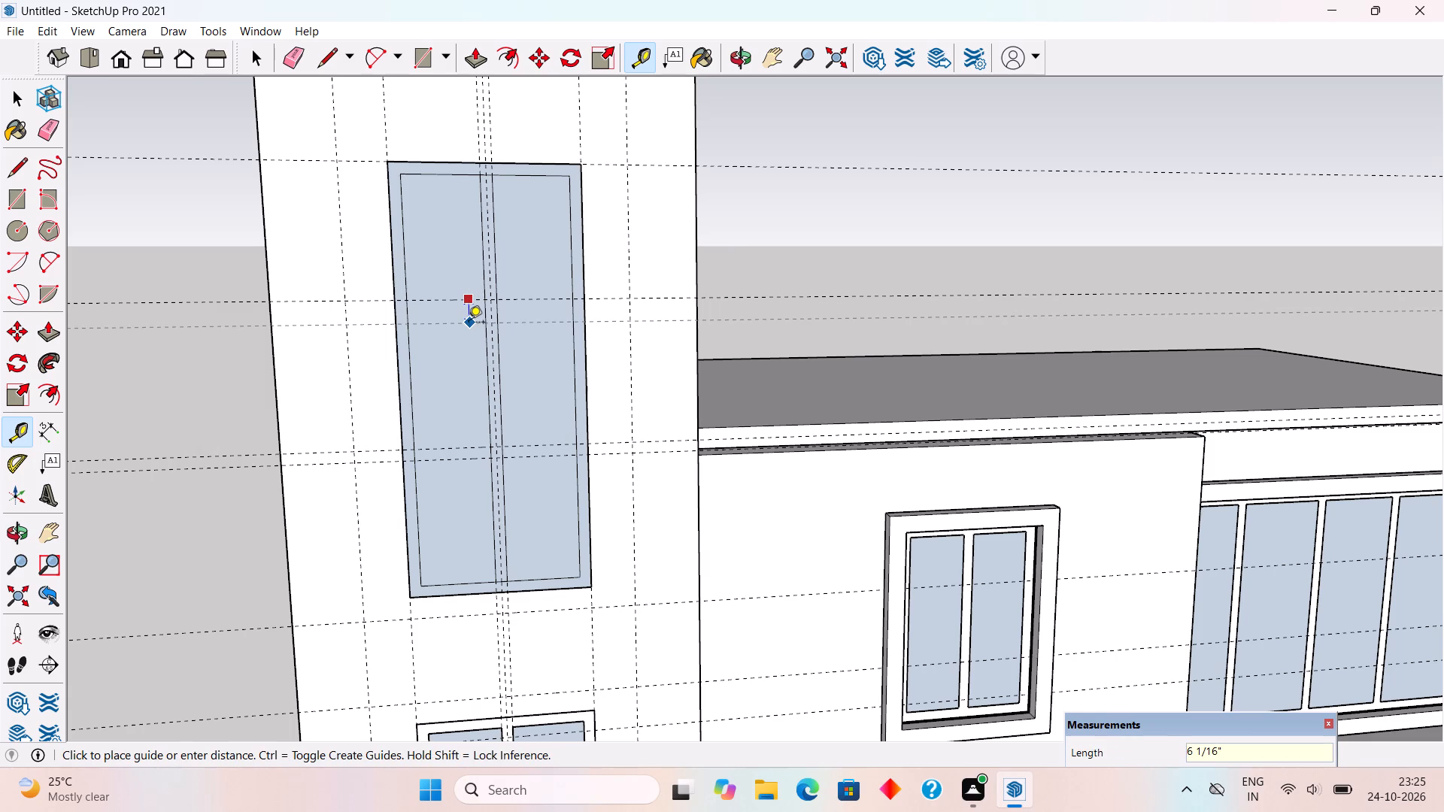
key("3")
key("shift+quotedbl")
key("Return")
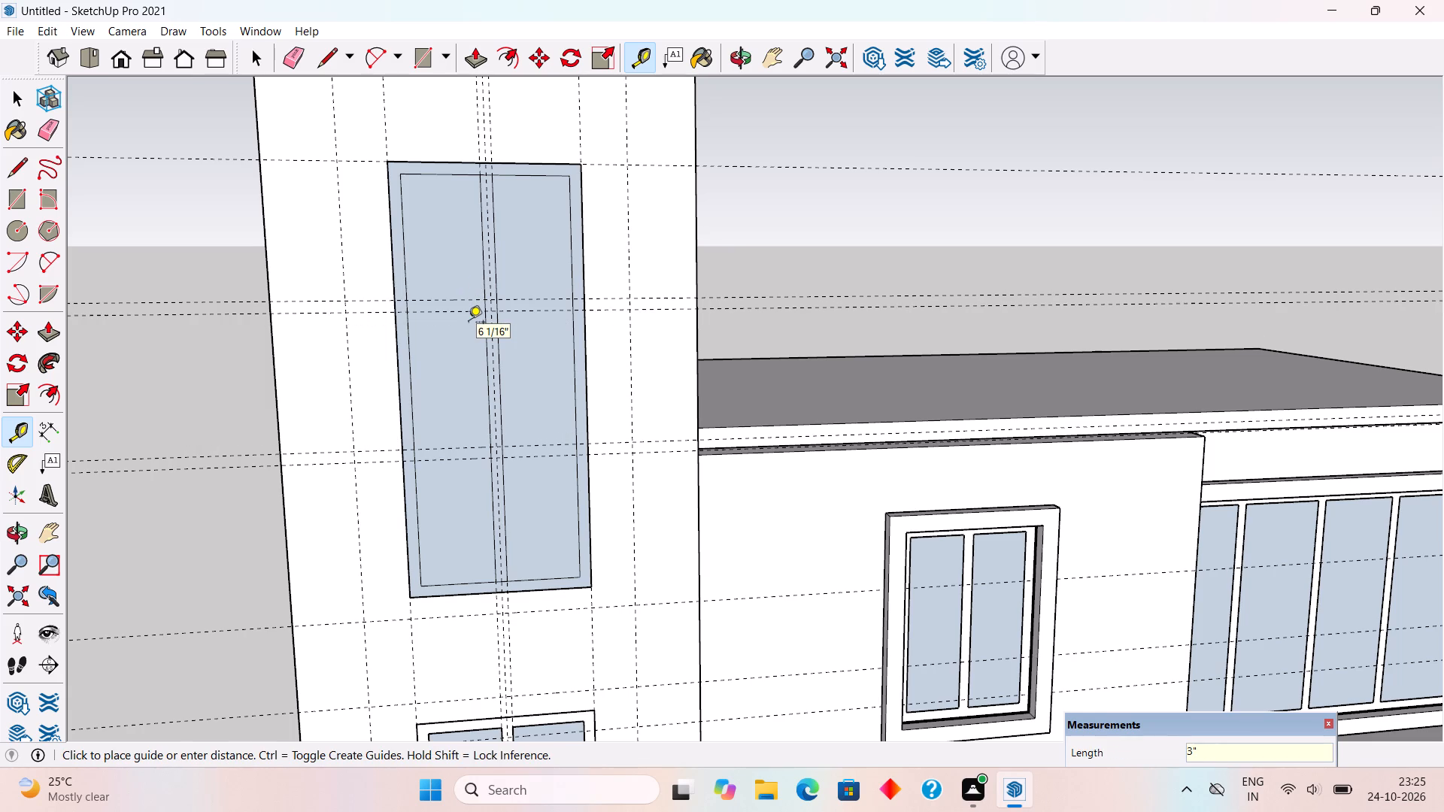
Draw the top and bottom edges of both crossbars as 3' 6" lines along the guides, across the upper window's inner frame outline.
key("l")
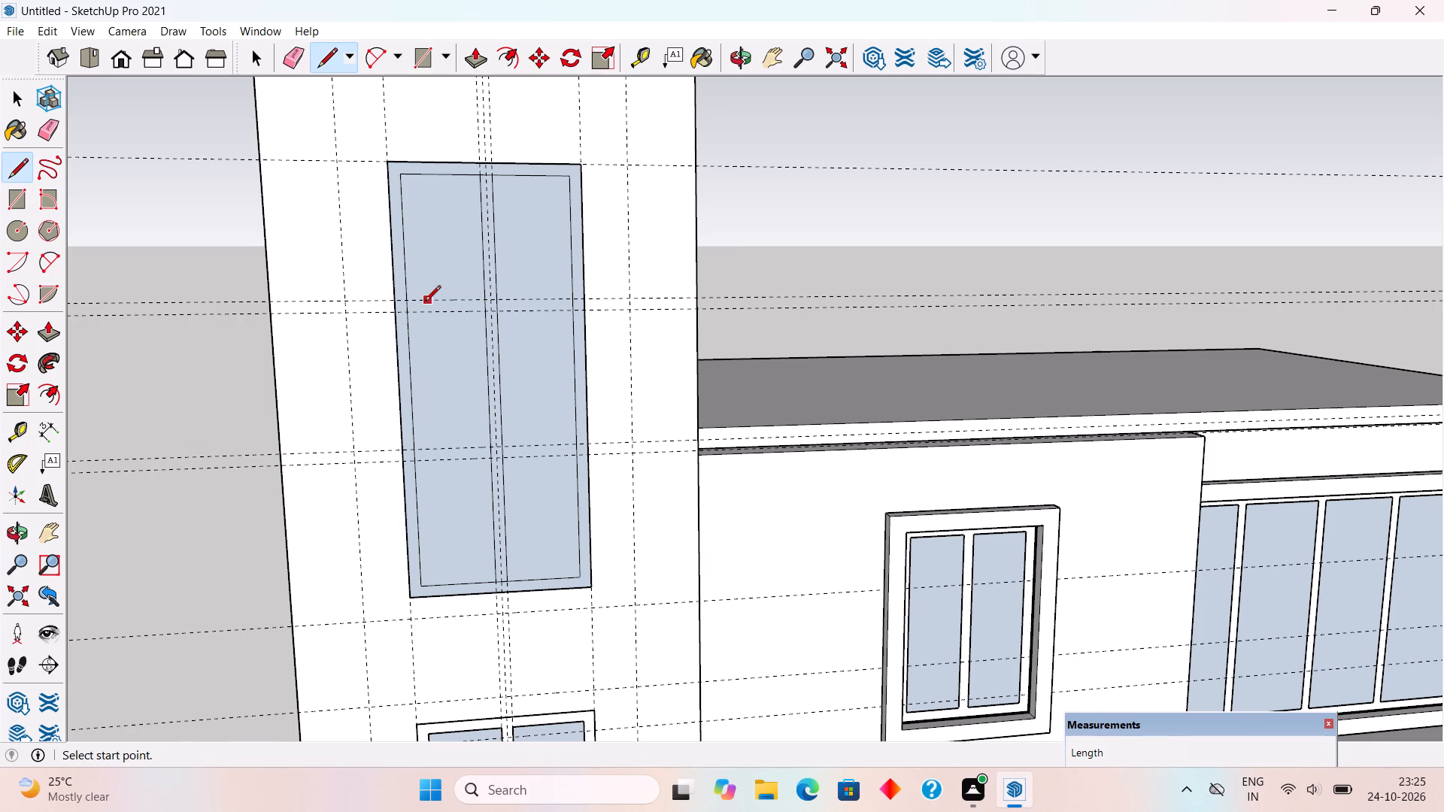
left_click(408, 302)
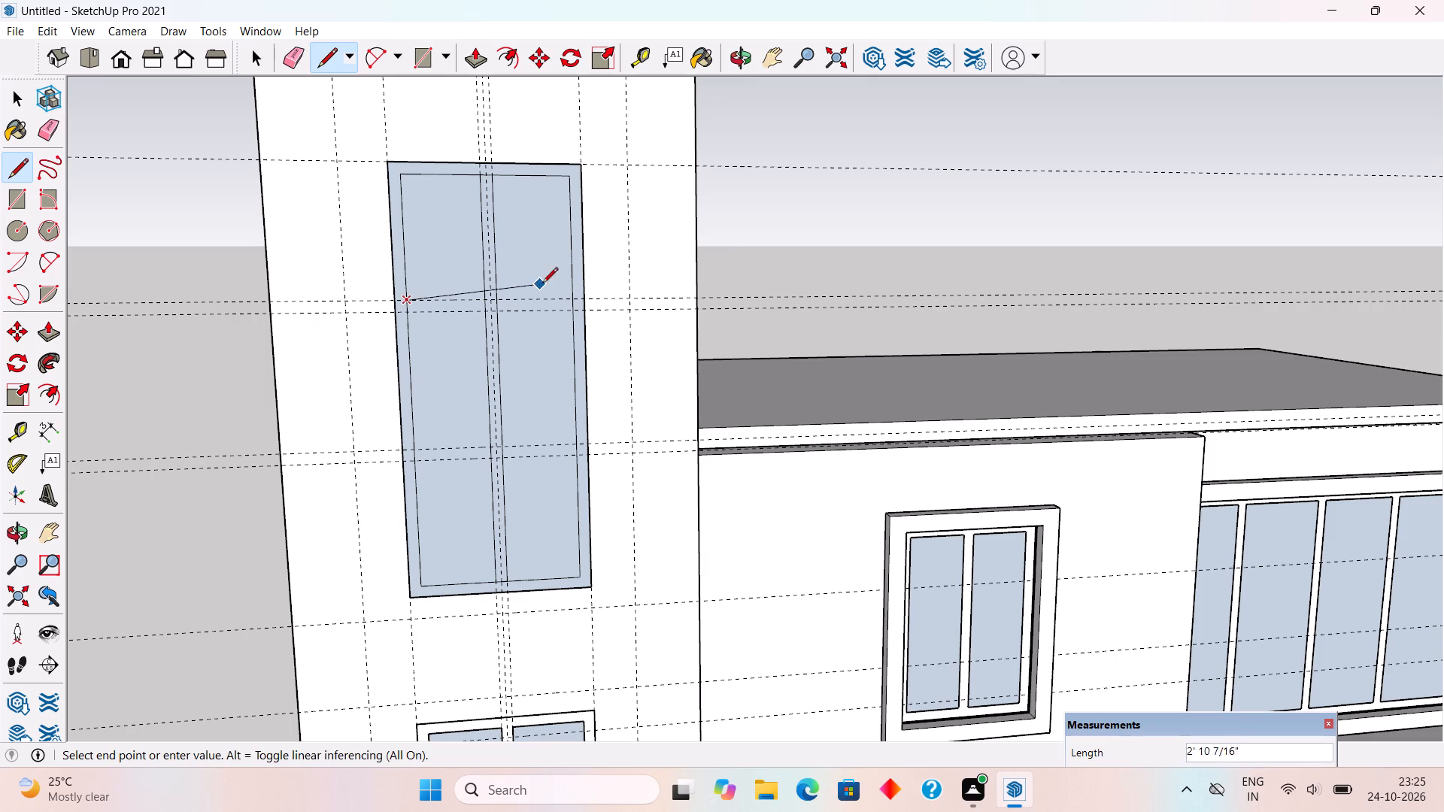
left_click(569, 301)
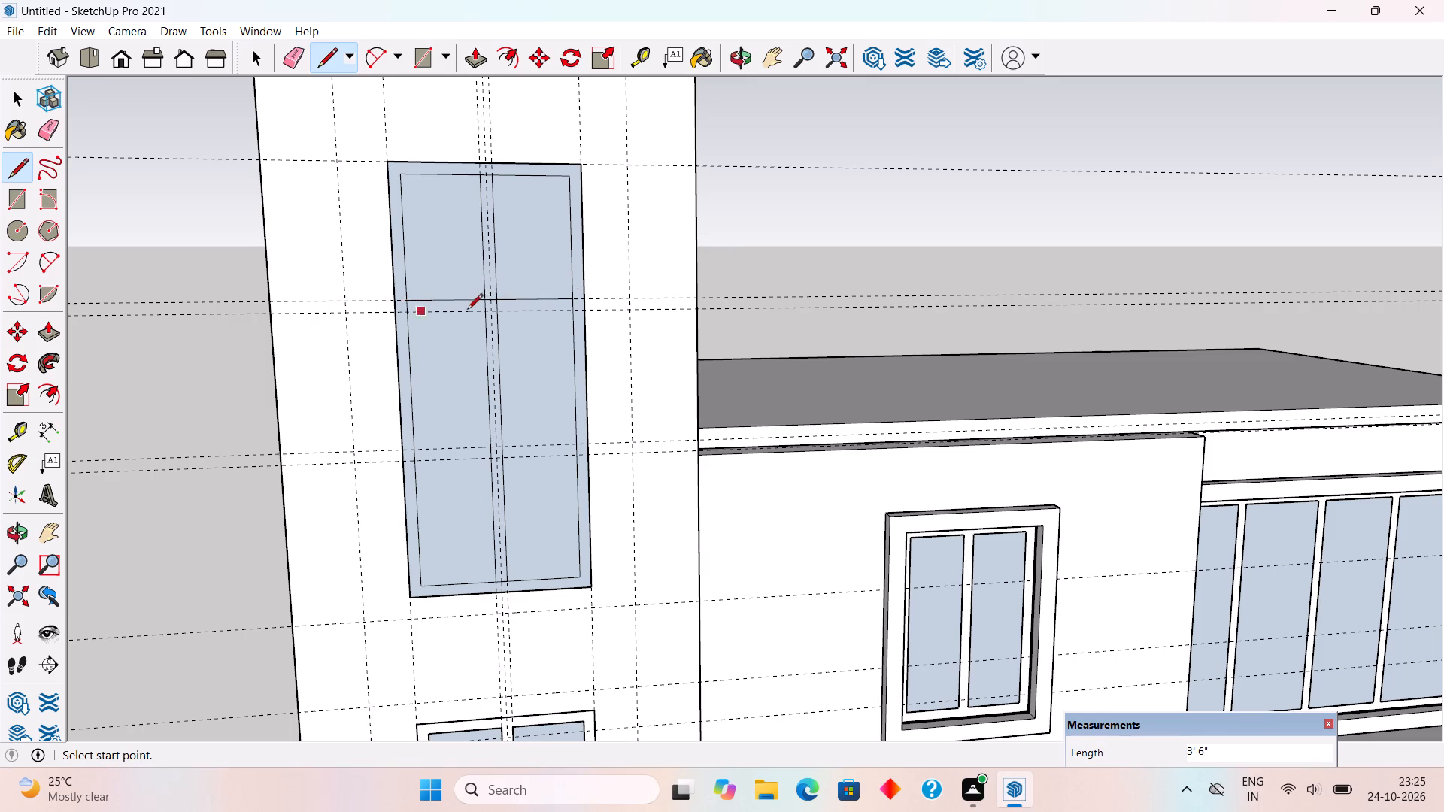
left_click(408, 312)
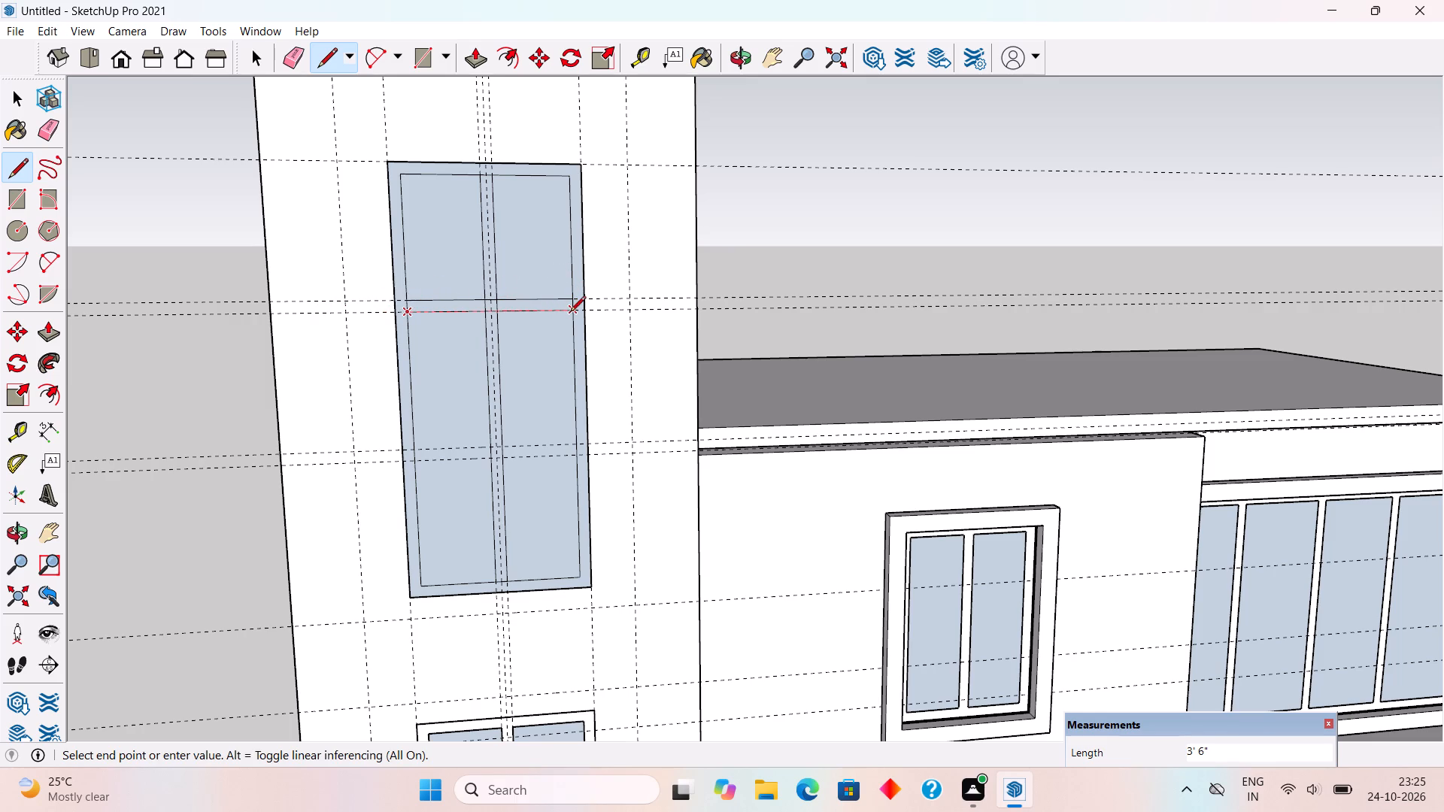
left_click(571, 313)
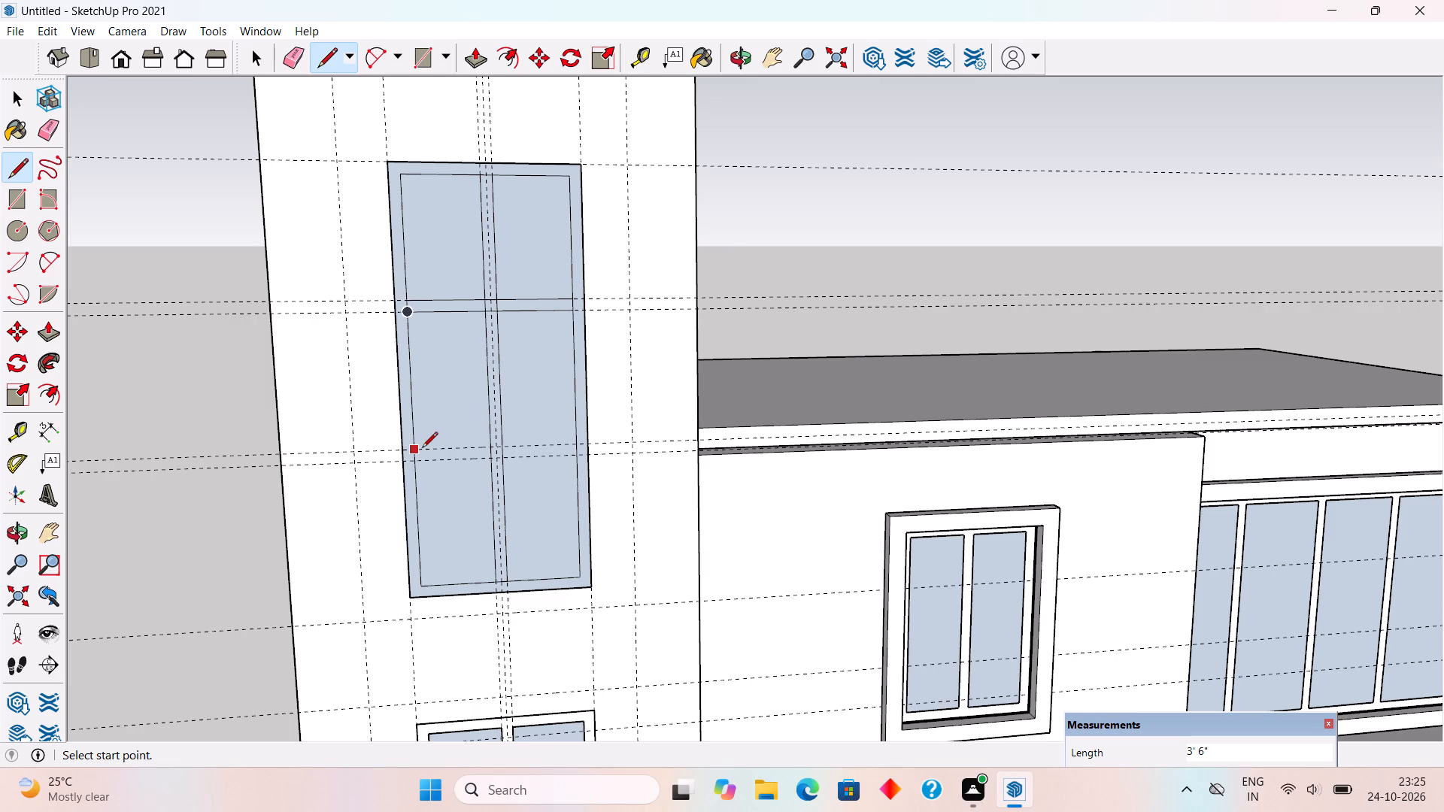
left_click(417, 450)
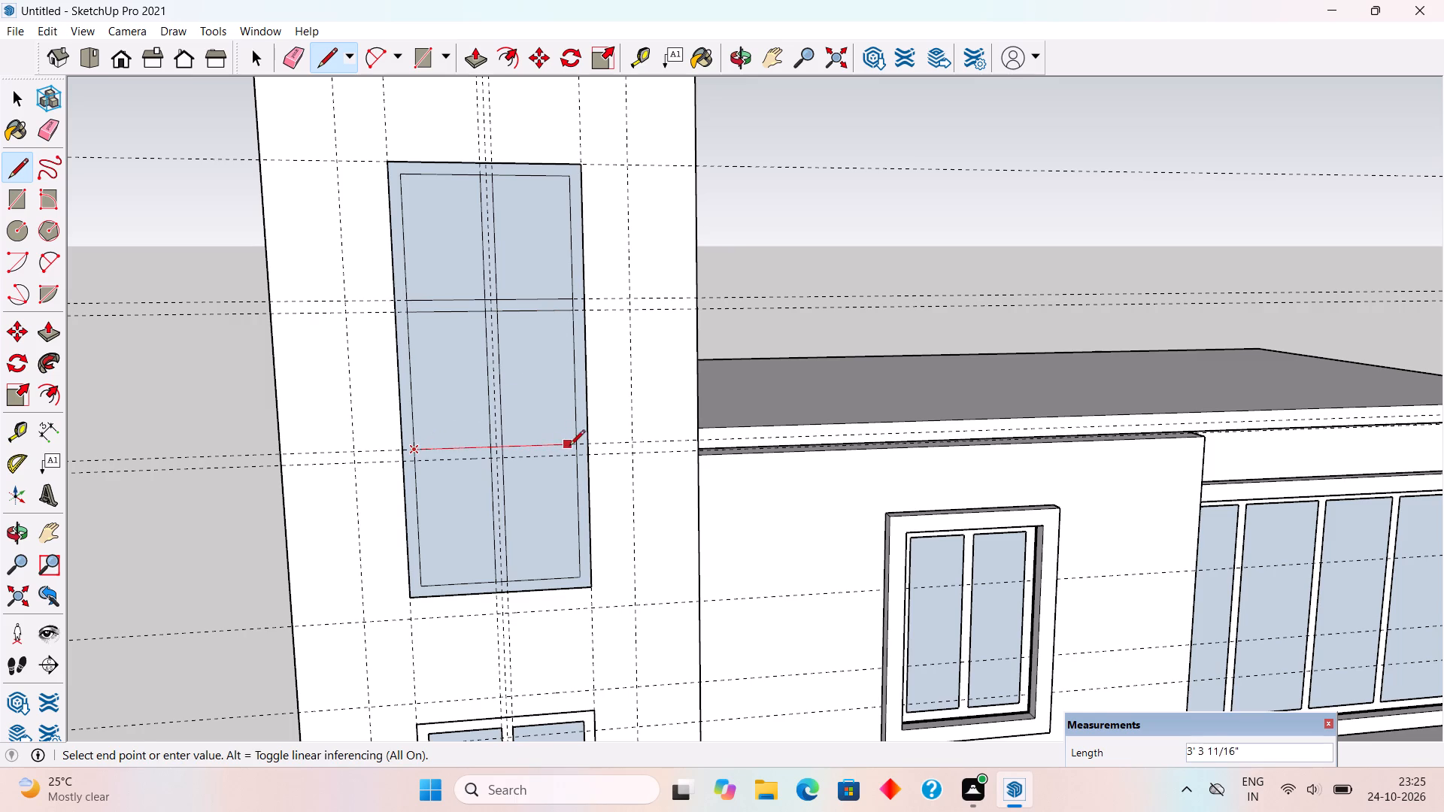
left_click(578, 444)
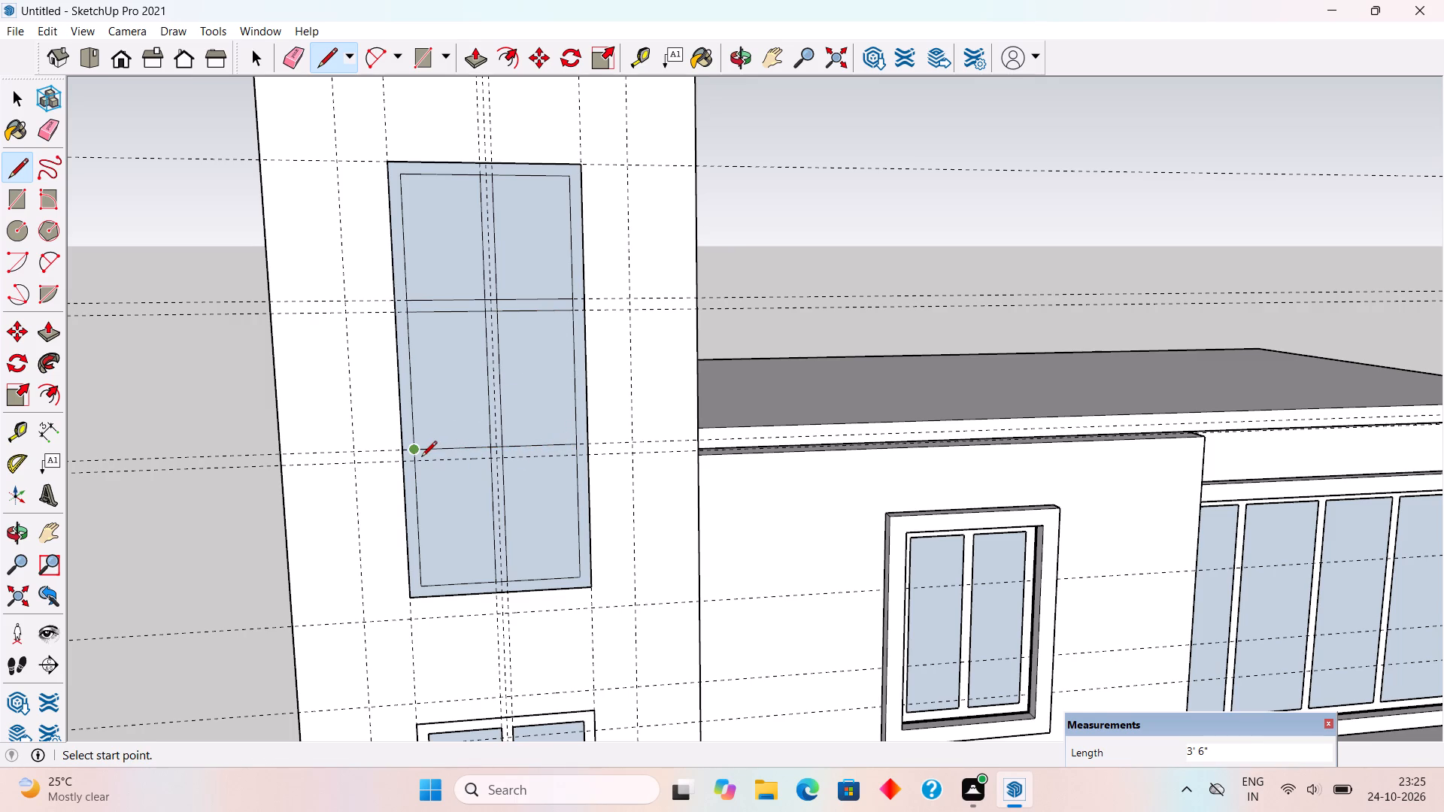
left_click(417, 463)
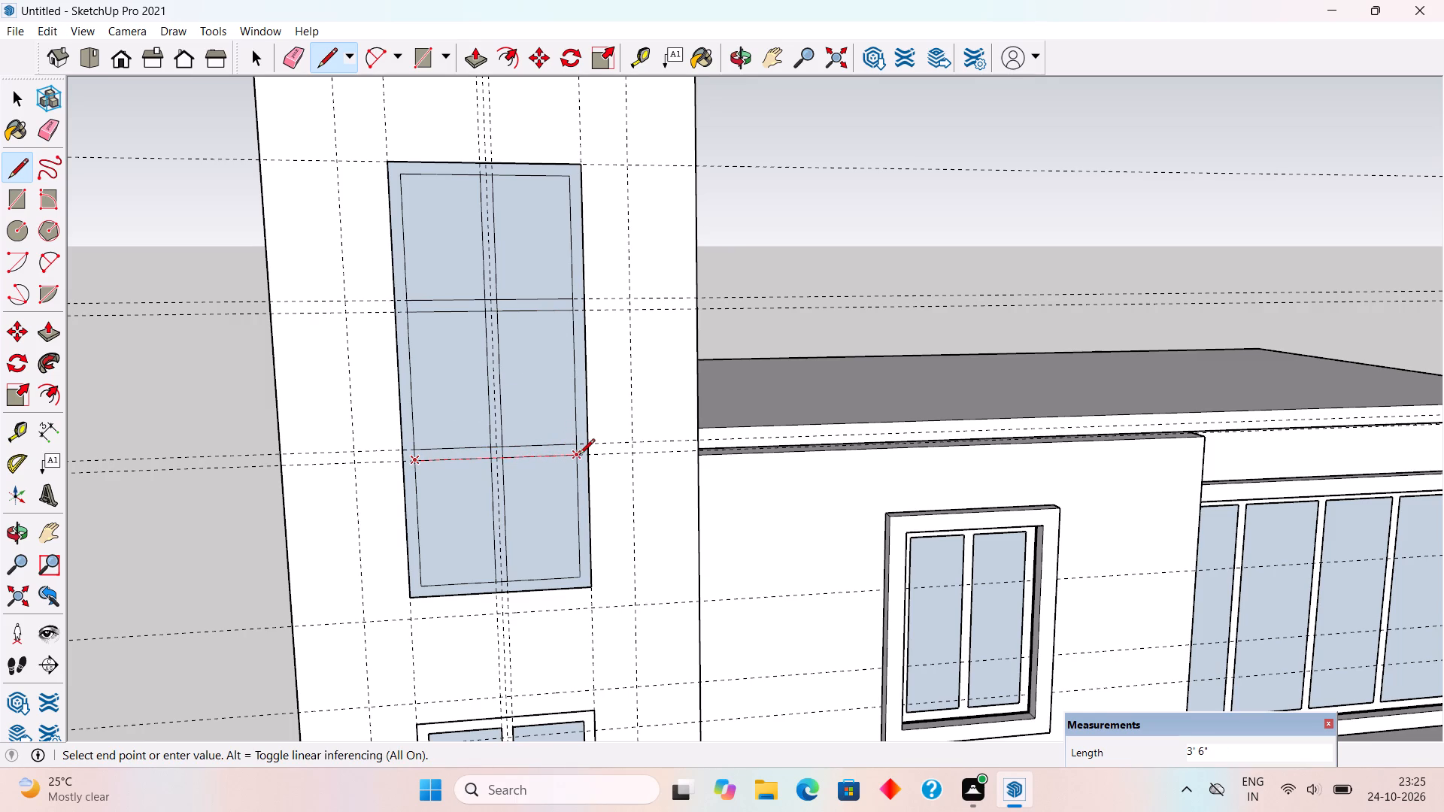
left_click(579, 456)
Erase the upper window's inner frame outline segments across the crossbars' ends and the mullion's top end.
key("e")
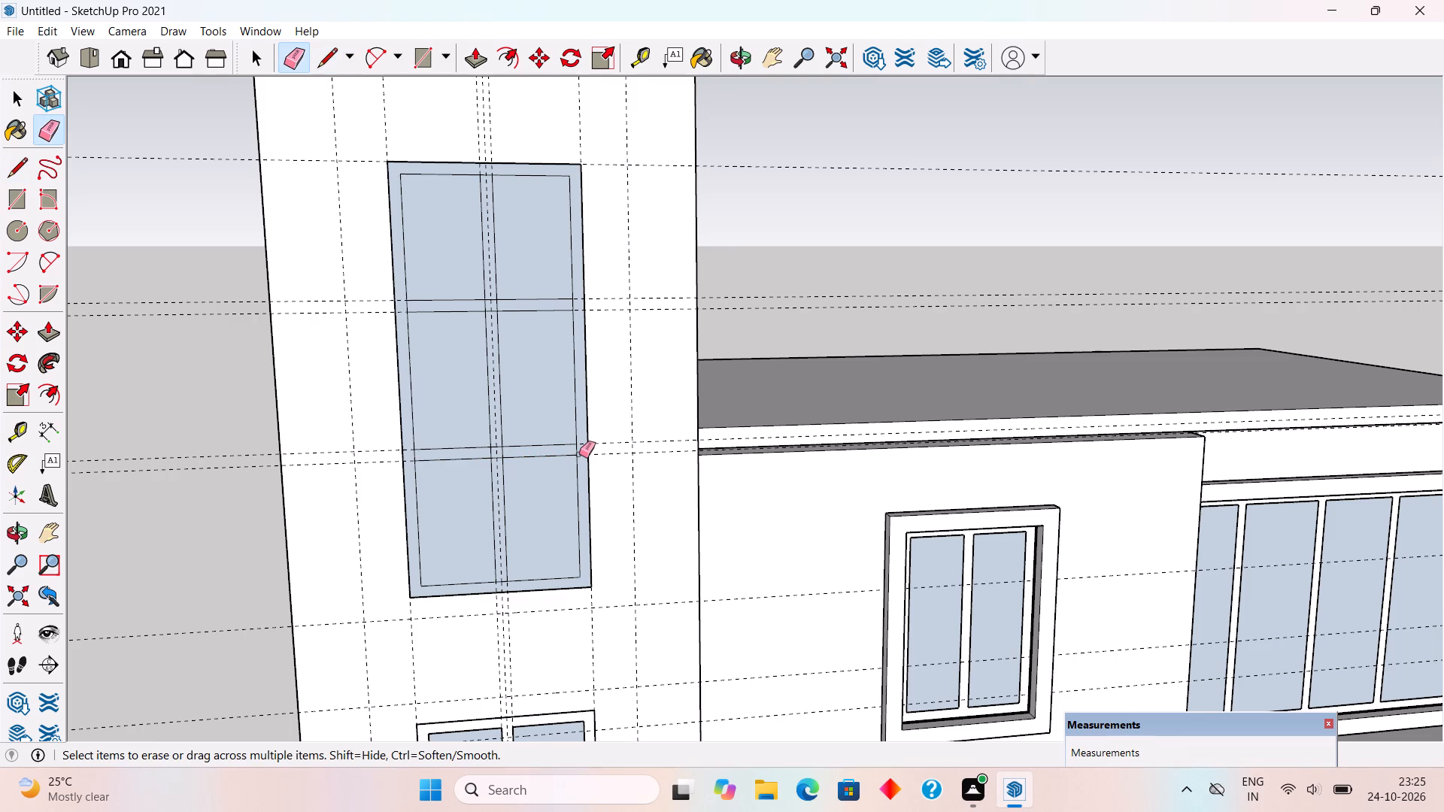
left_click(575, 449)
left_click(574, 305)
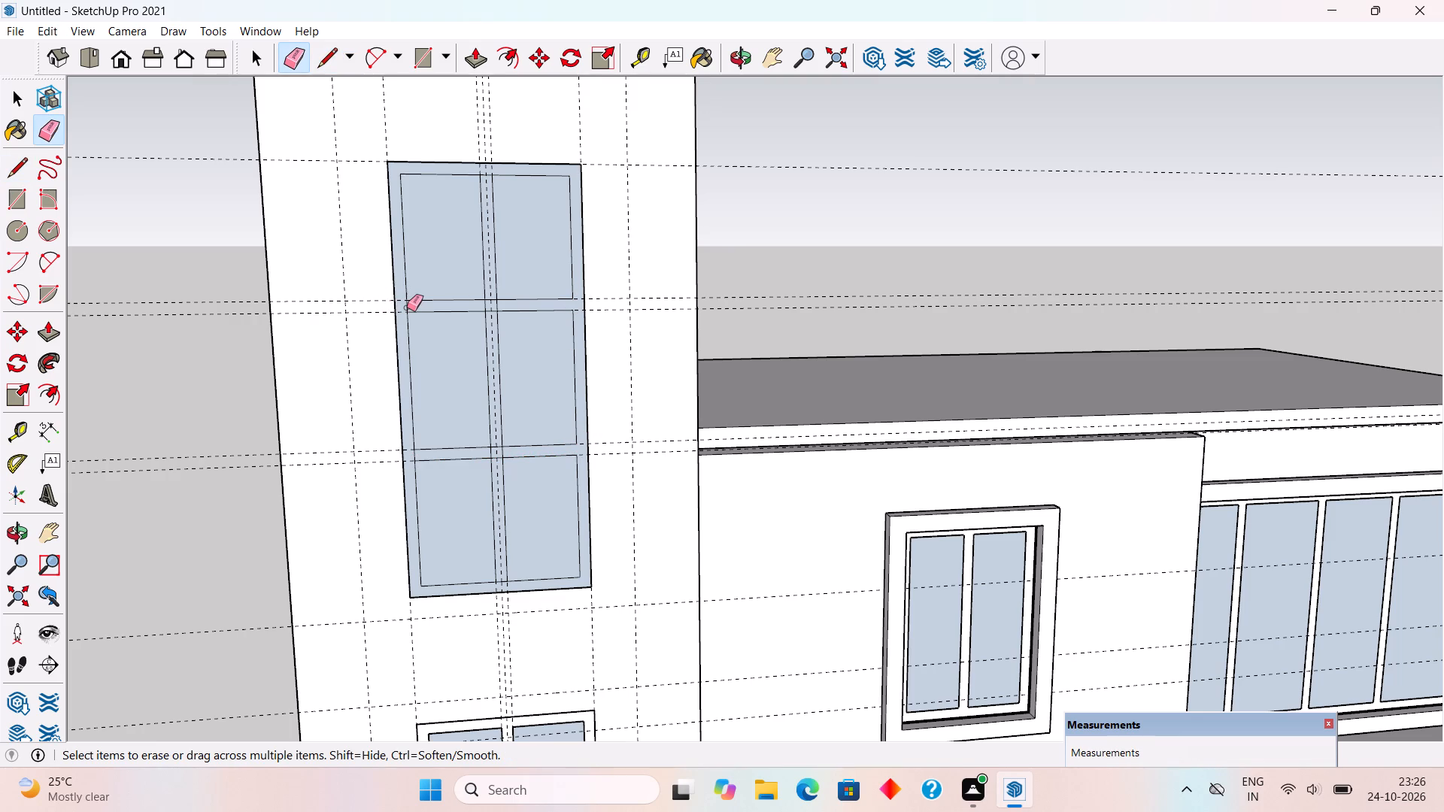
left_click(407, 308)
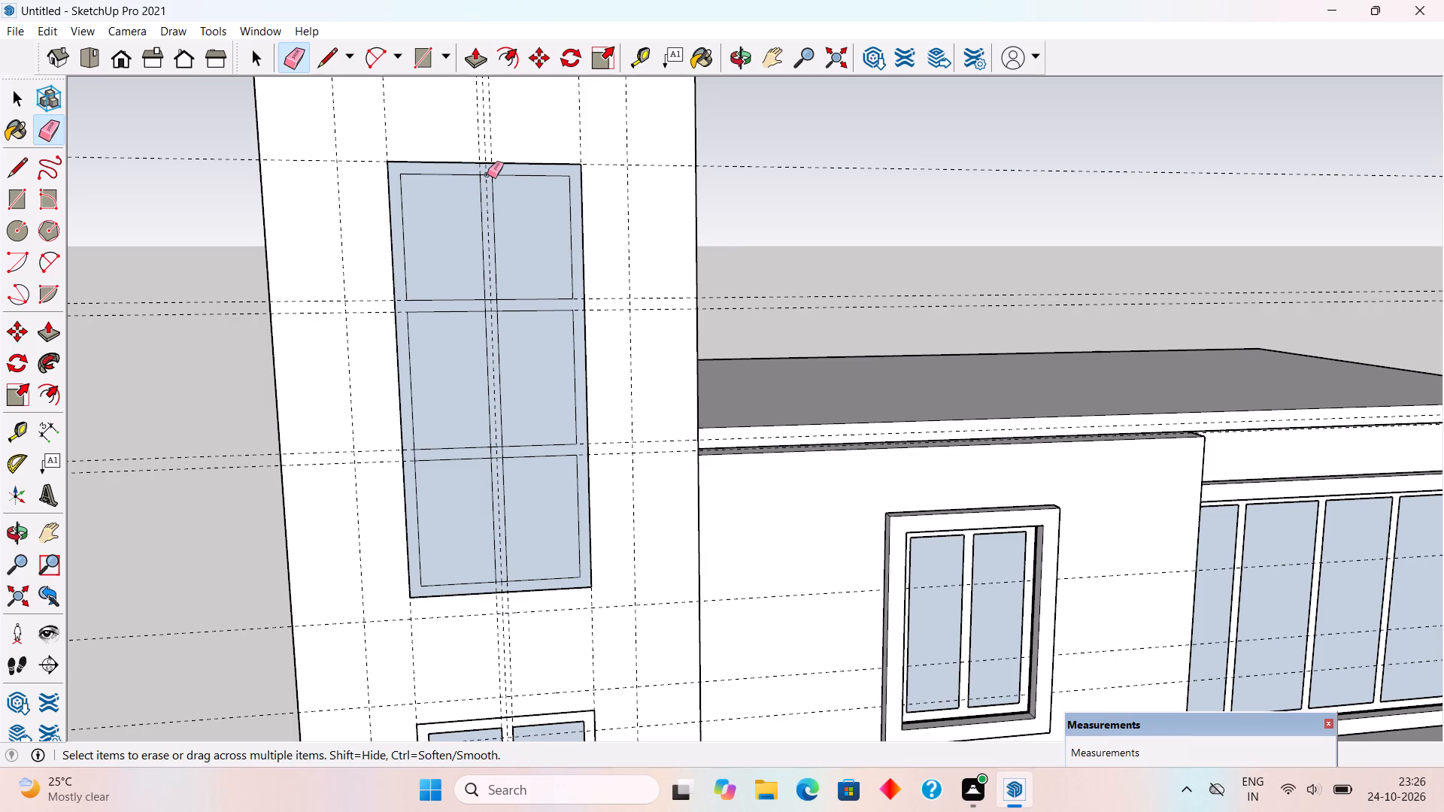
left_click(487, 174)
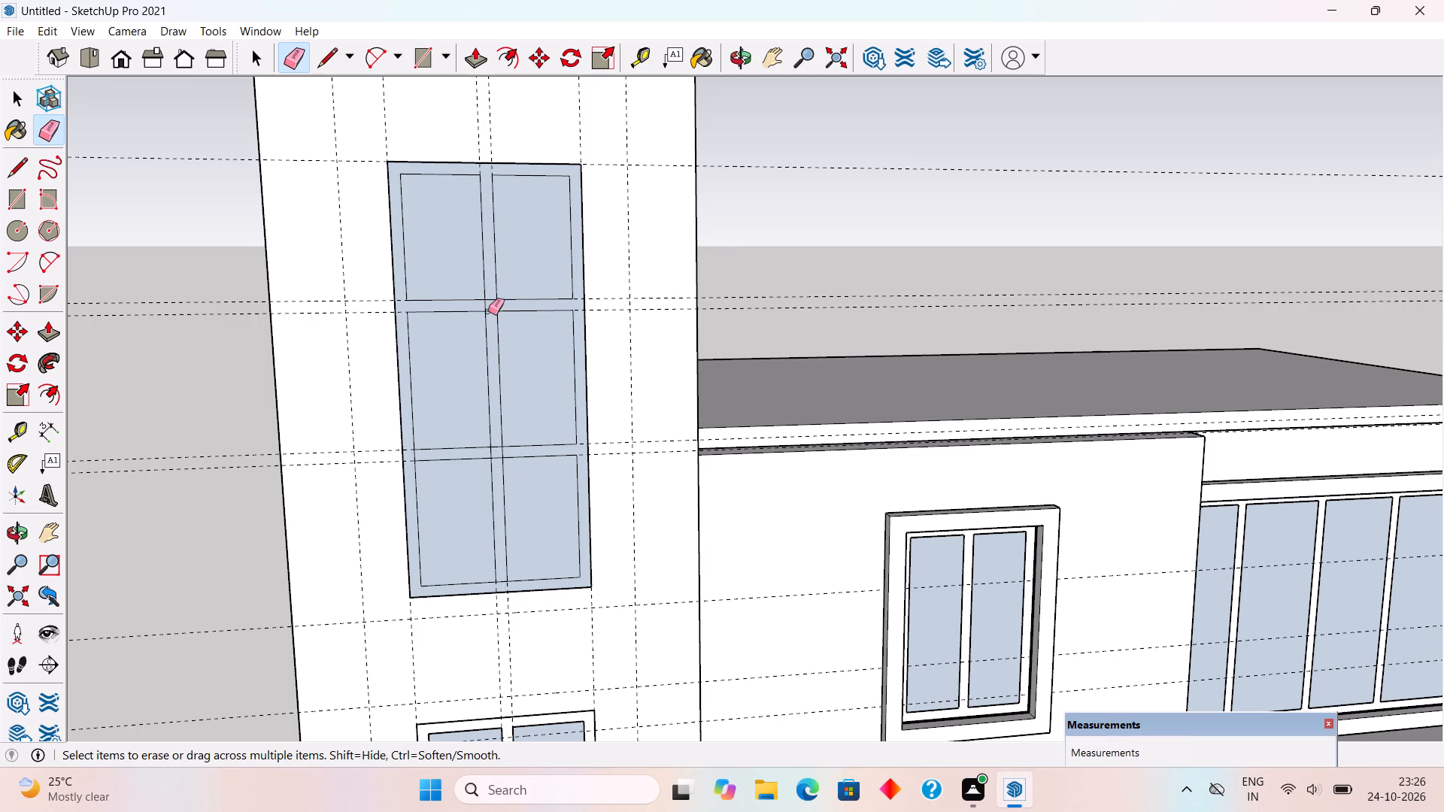
Erase the line segments where the mullion crosses the upper crossbar, together with the guides running along them.
scroll(490, 309, "up", 2)
left_click(492, 313)
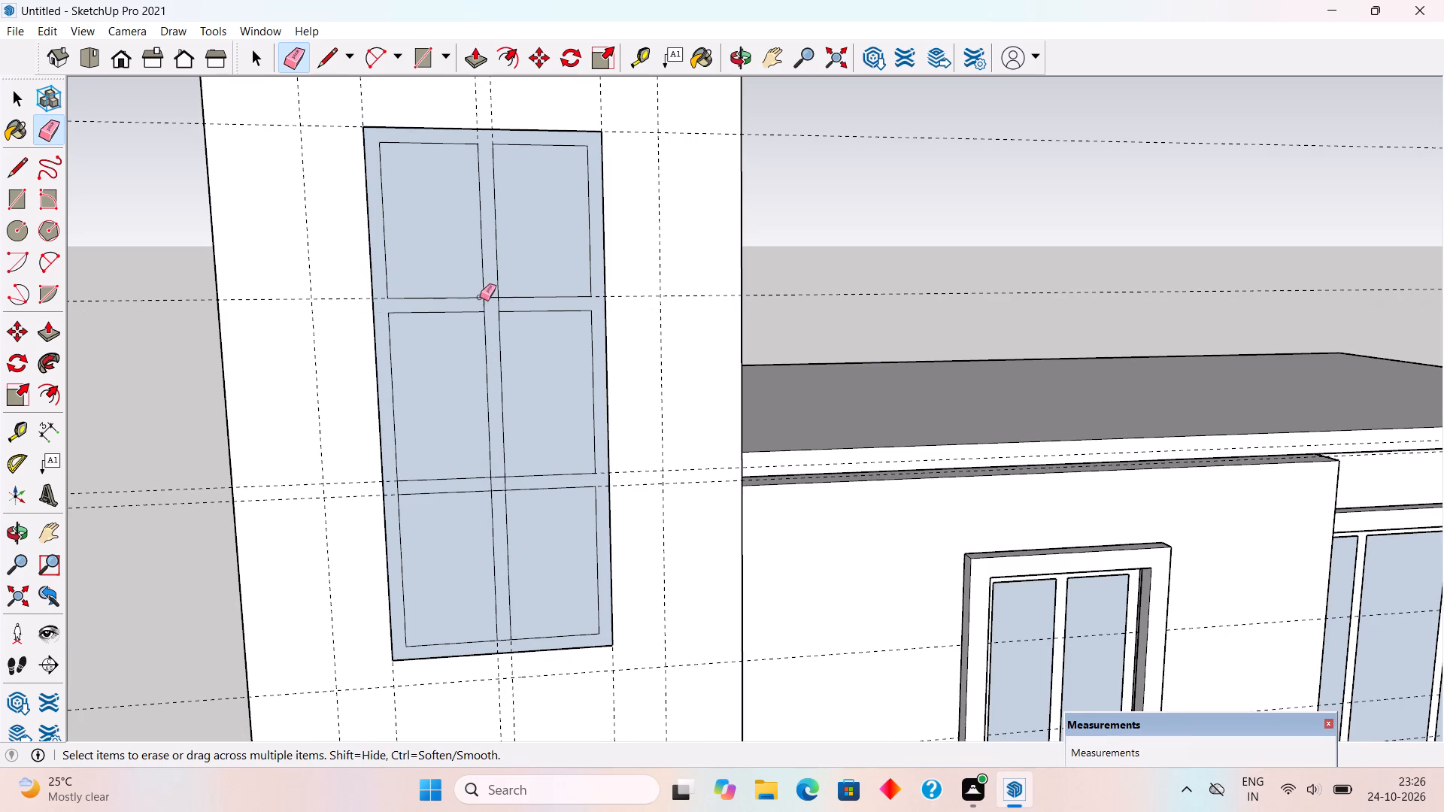
left_click(481, 307)
left_click(484, 307)
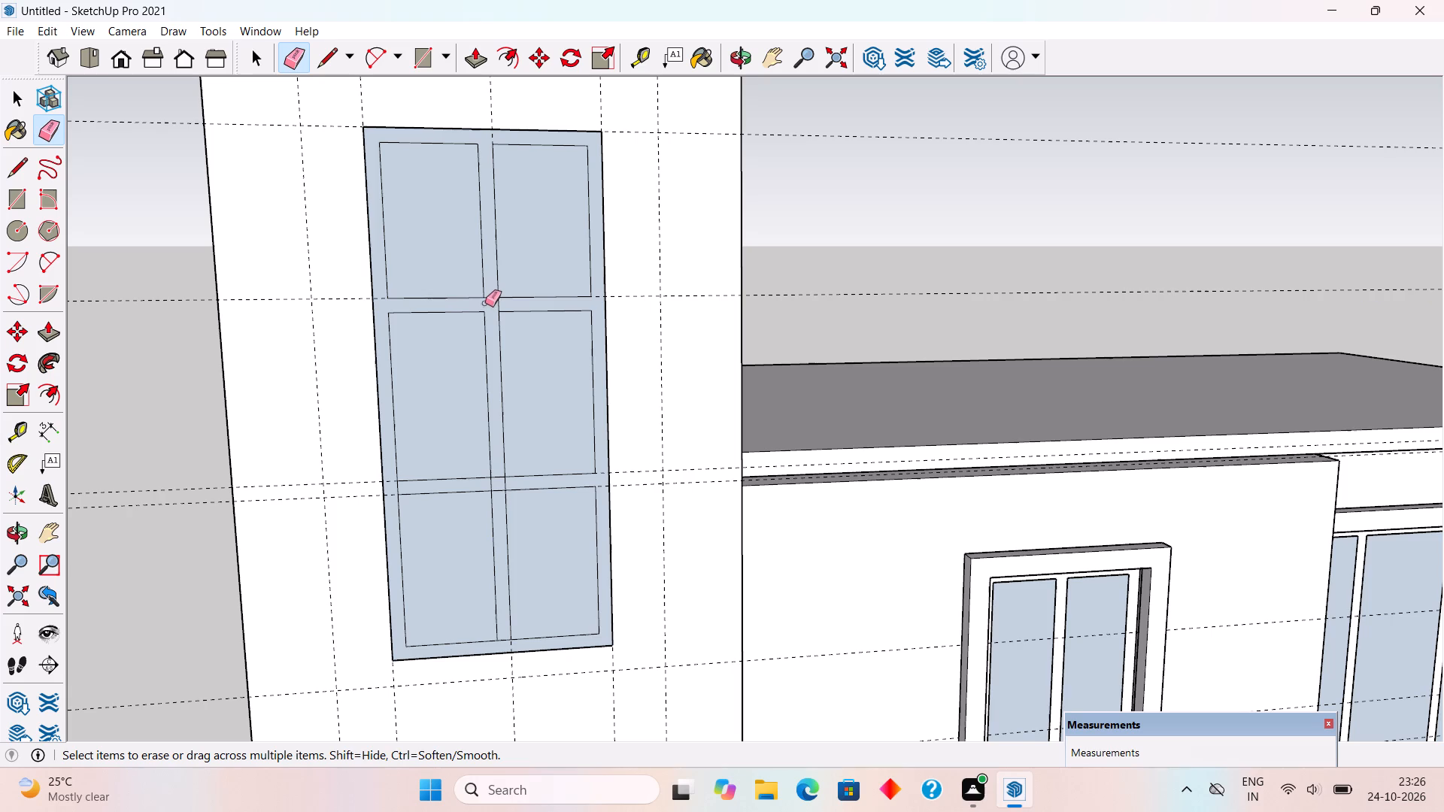
left_click(493, 295)
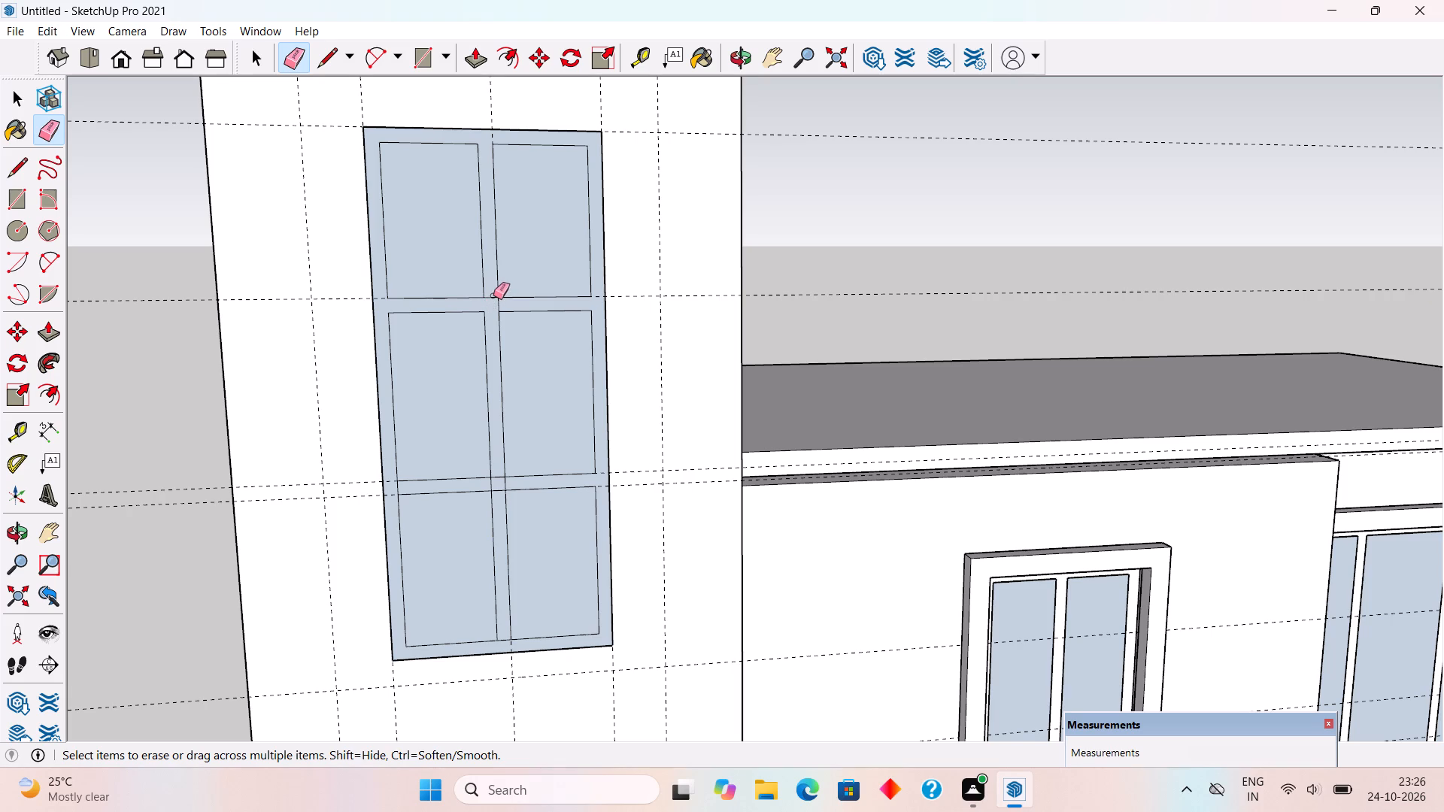
left_click(493, 298)
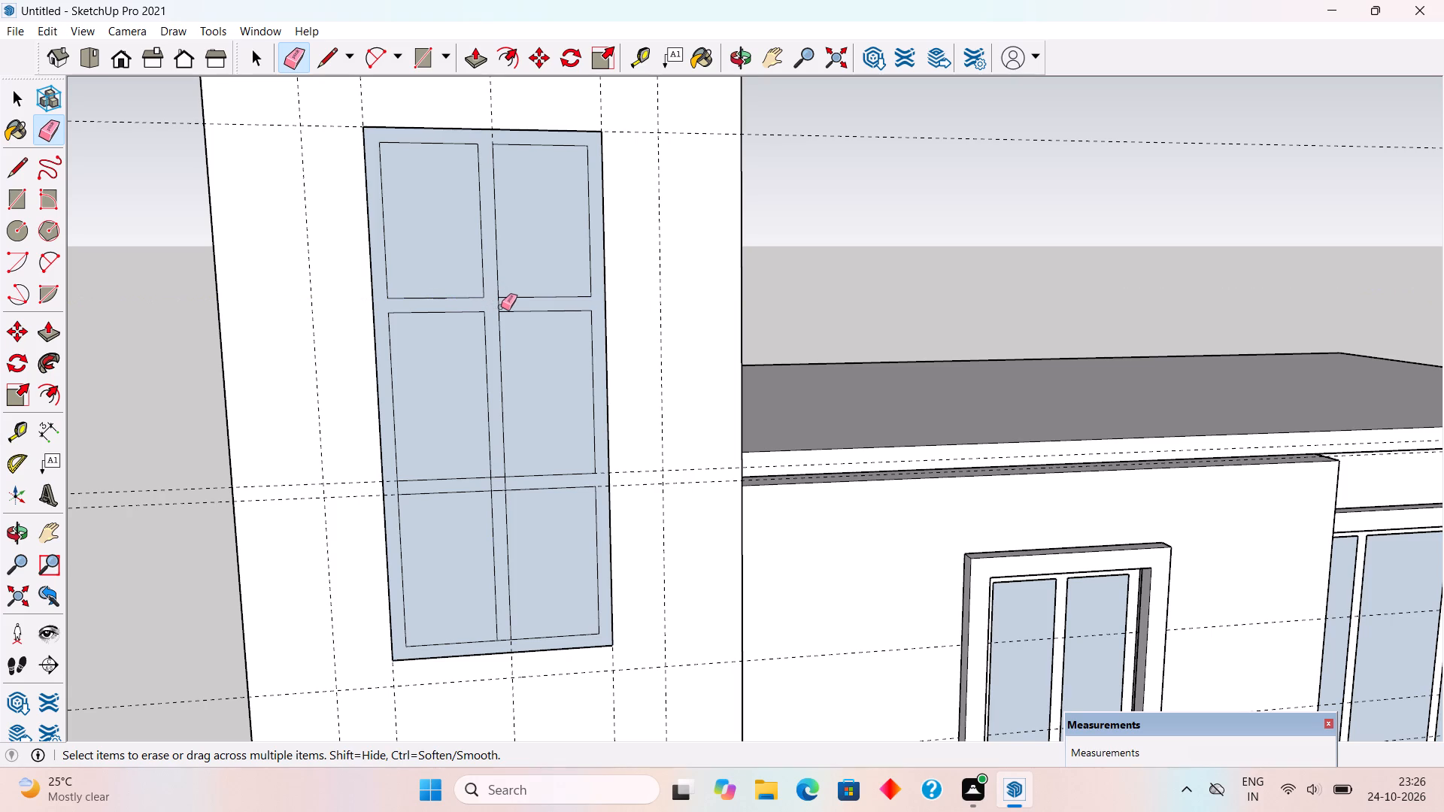
left_click(500, 309)
Erase the remaining segments at the lower crossbar's crossing and end and the mullion's bottom end, plus the lower crossbar's guides.
left_click(505, 487)
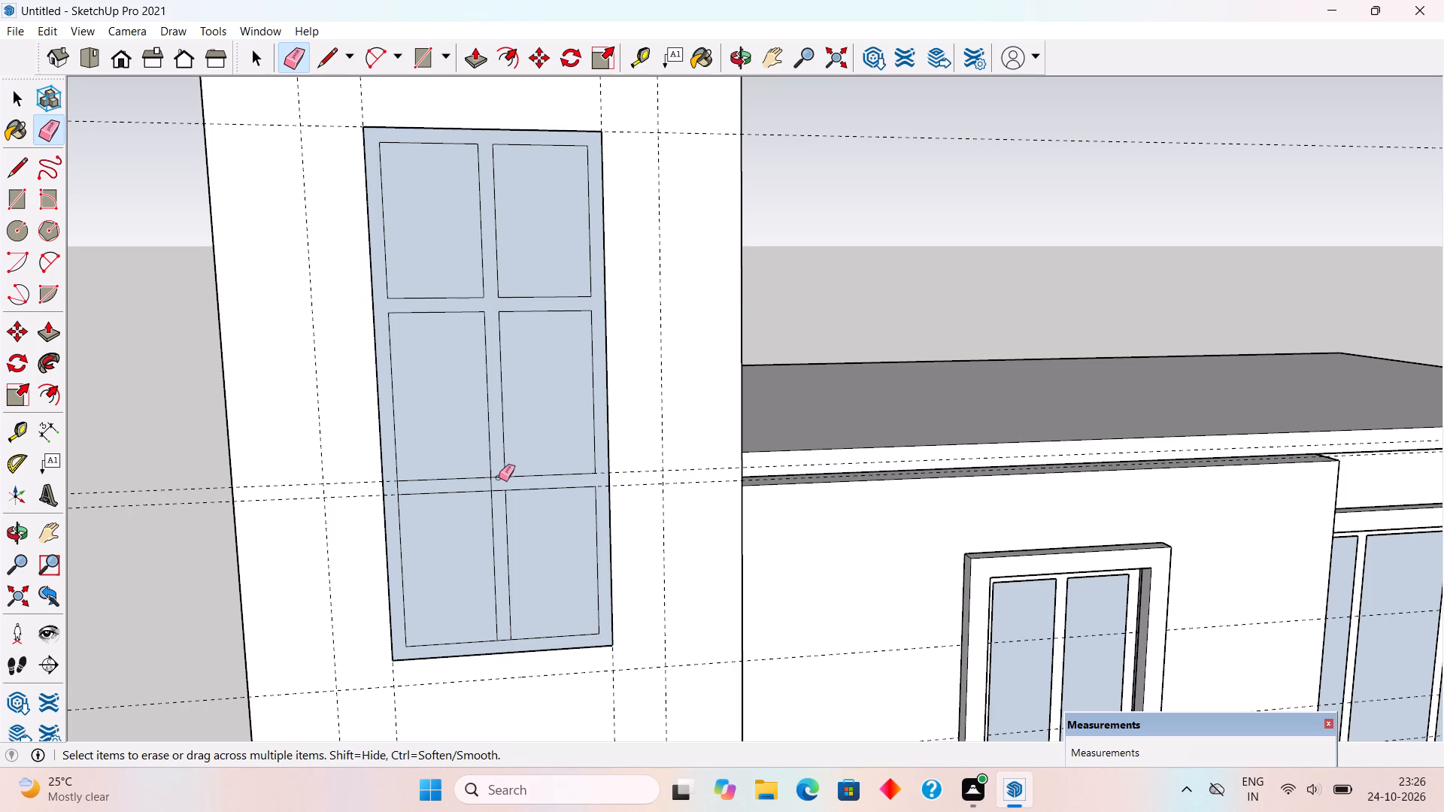
left_click(499, 476)
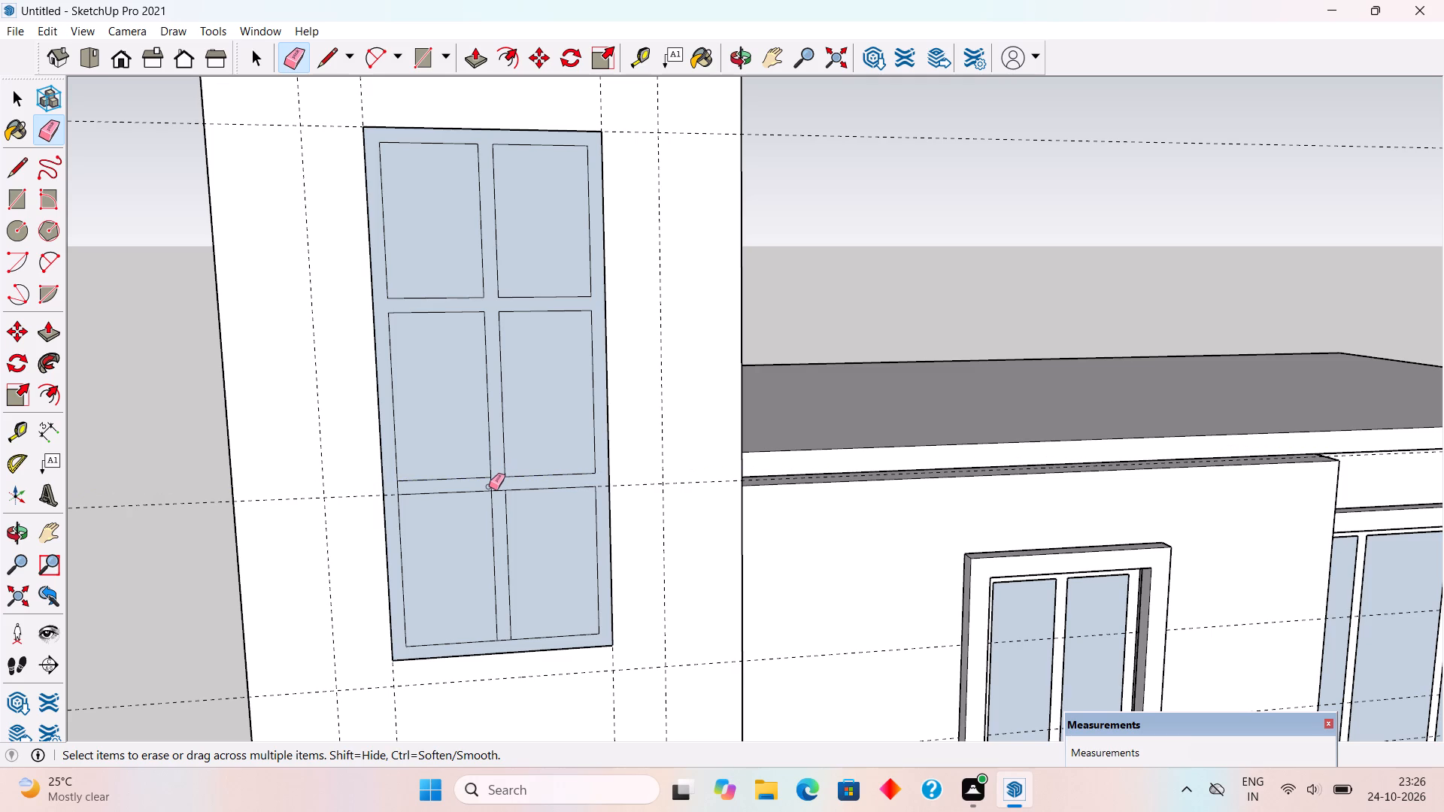
left_click(489, 486)
left_click(492, 483)
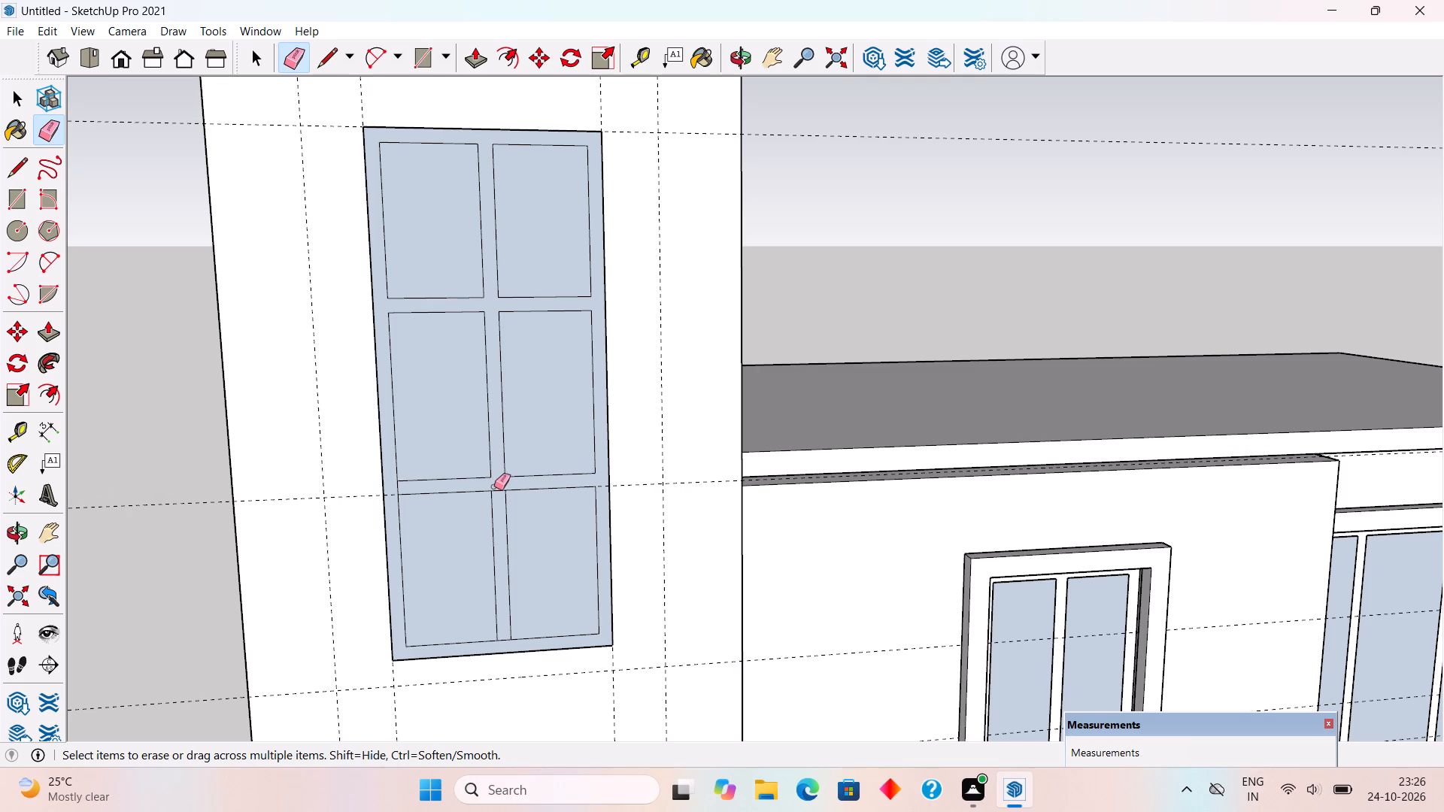
left_click(499, 491)
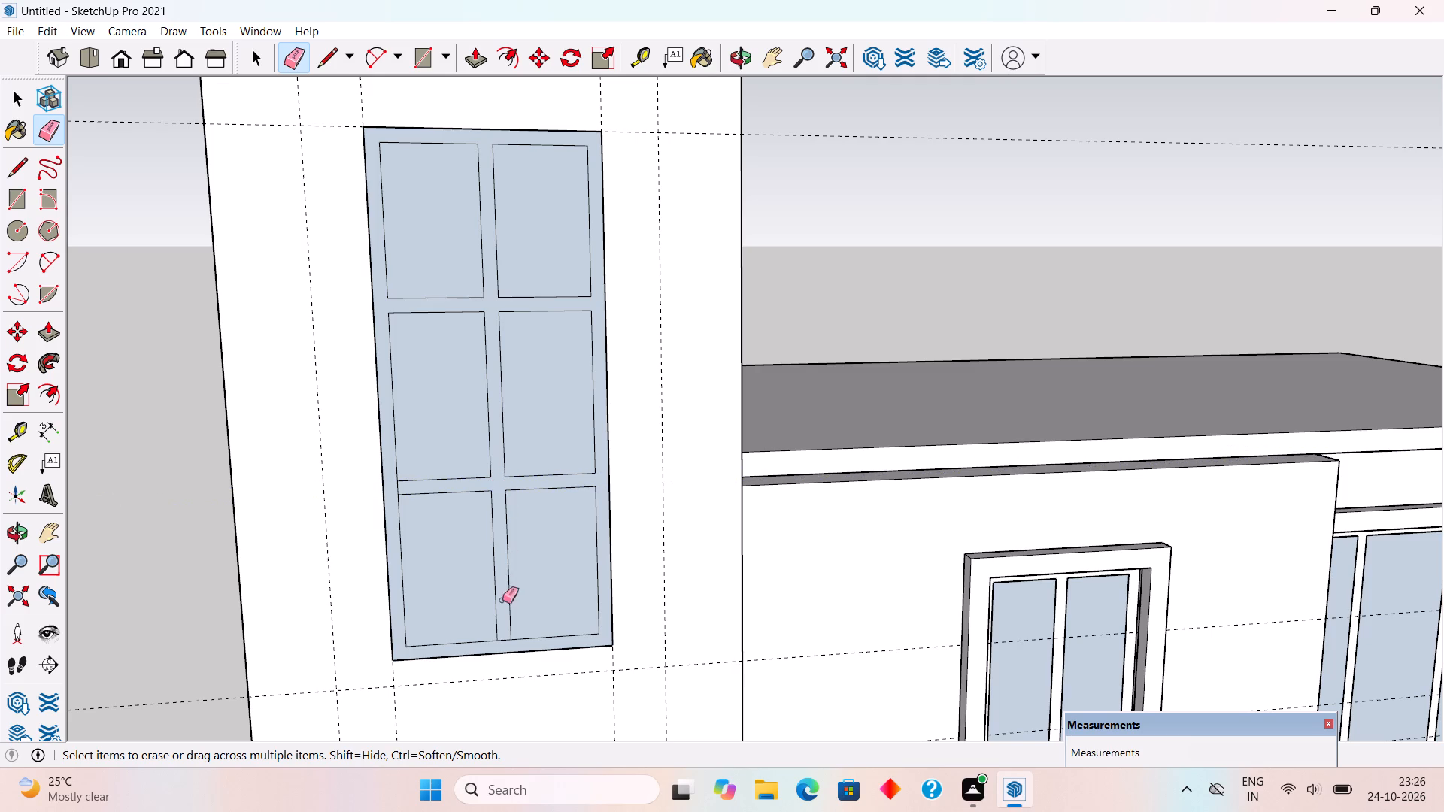
left_click(503, 638)
left_click(398, 489)
Delete the six pane faces between the upper window's frame, mullion and crossbars.
key("space")
left_click(442, 213)
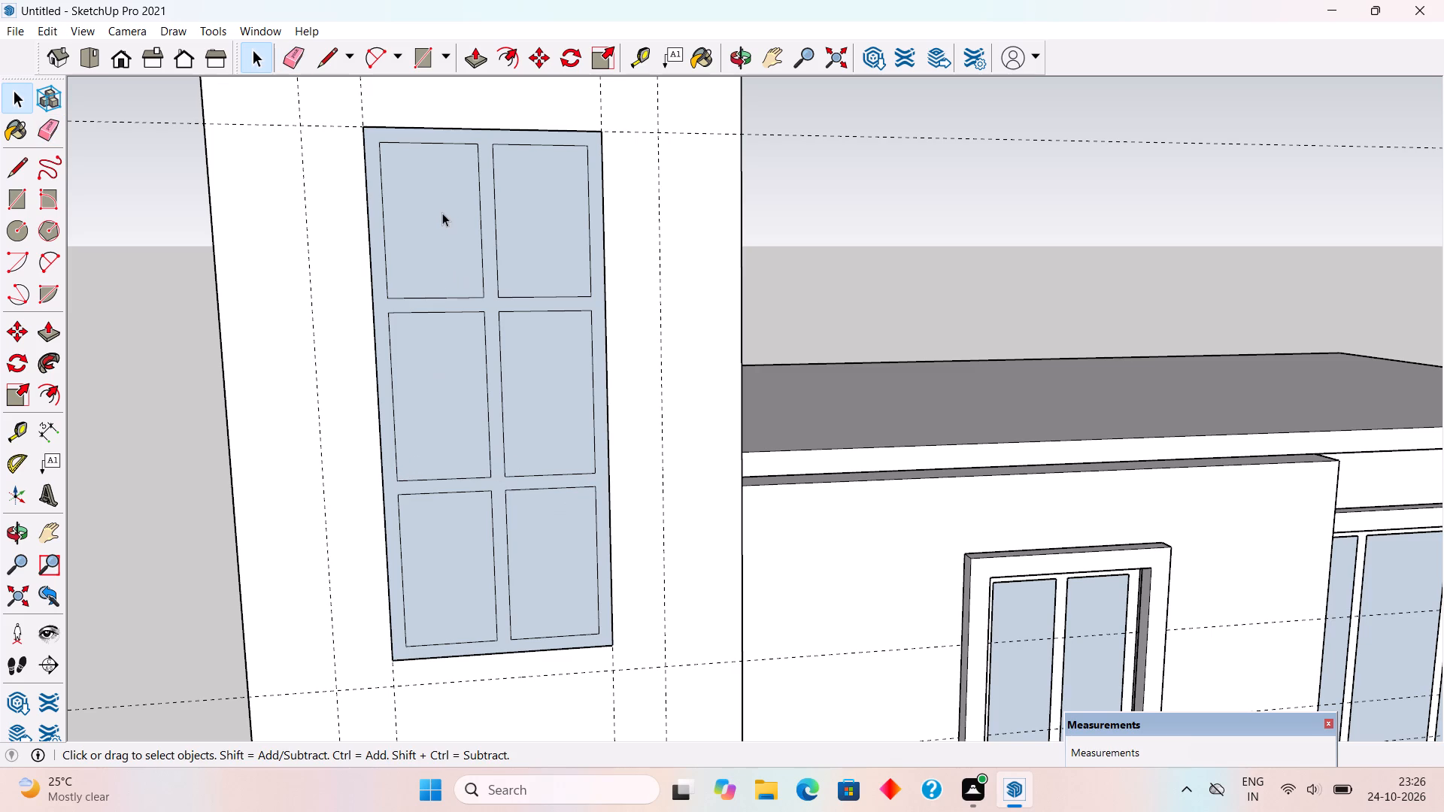
key("Delete")
left_click(521, 250)
key("Delete")
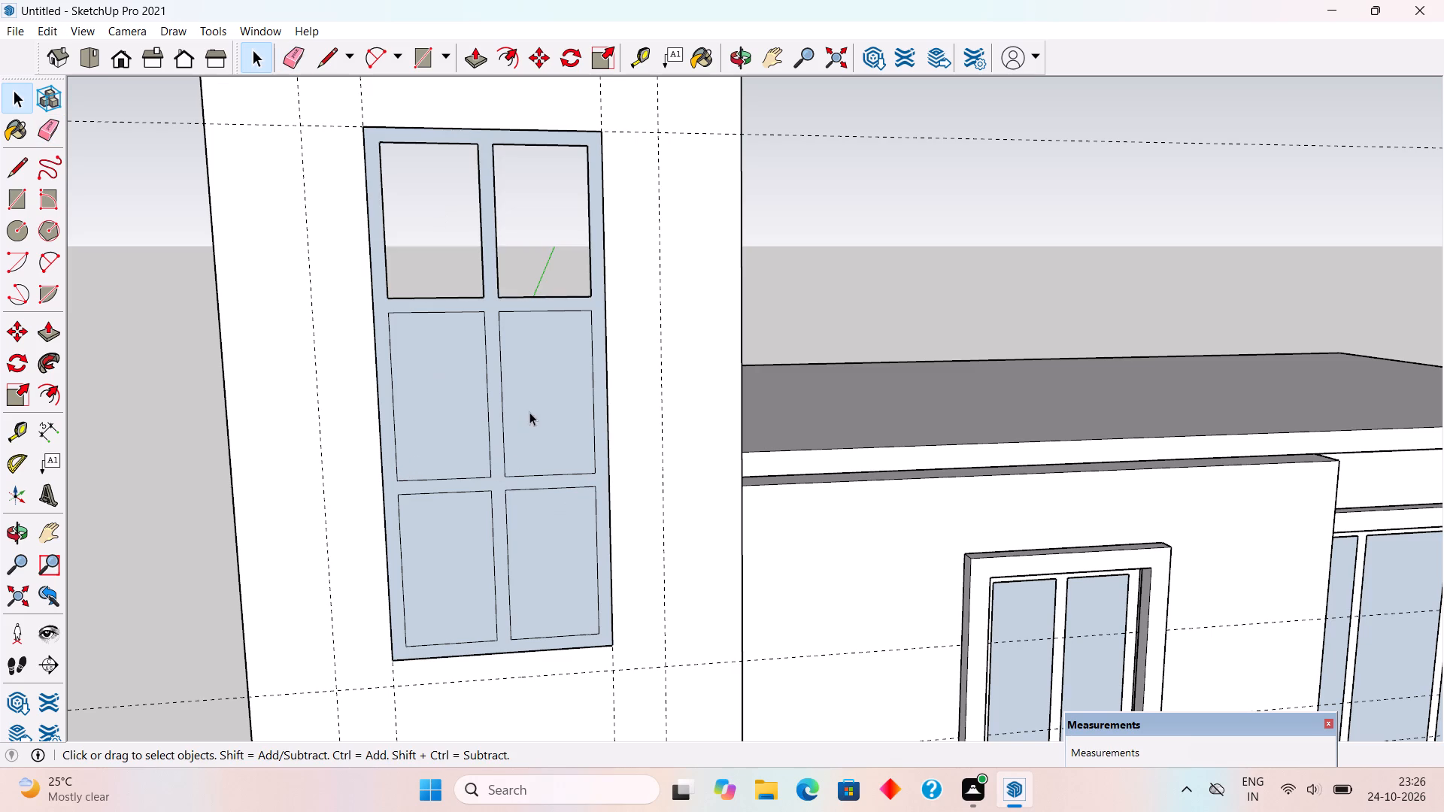
left_click(529, 412)
key("Delete")
left_click(401, 414)
key("Delete")
left_click(457, 562)
key("Delete")
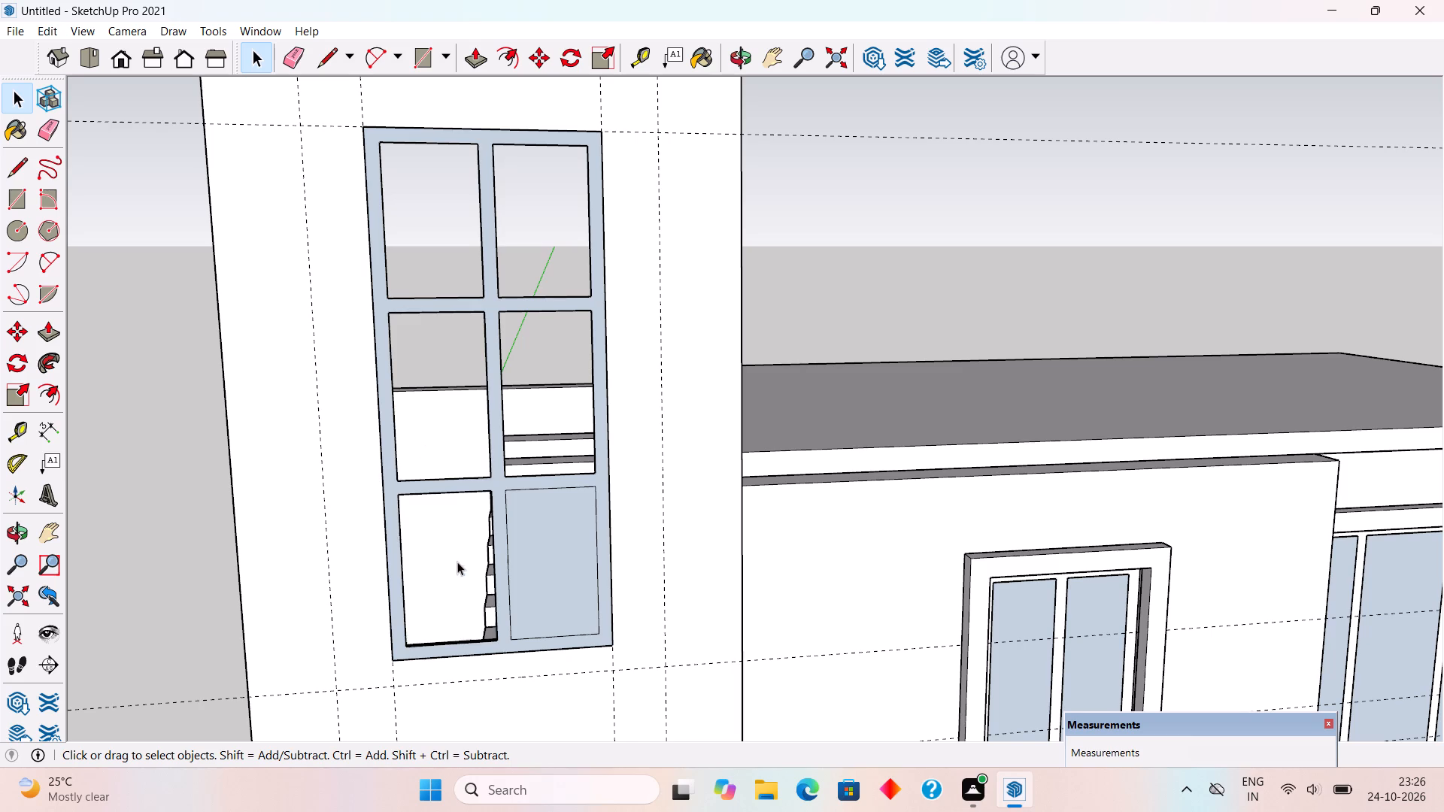
left_click(574, 586)
key("Delete")
Push/Pull the upper window's frame face out by 3".
key("p")
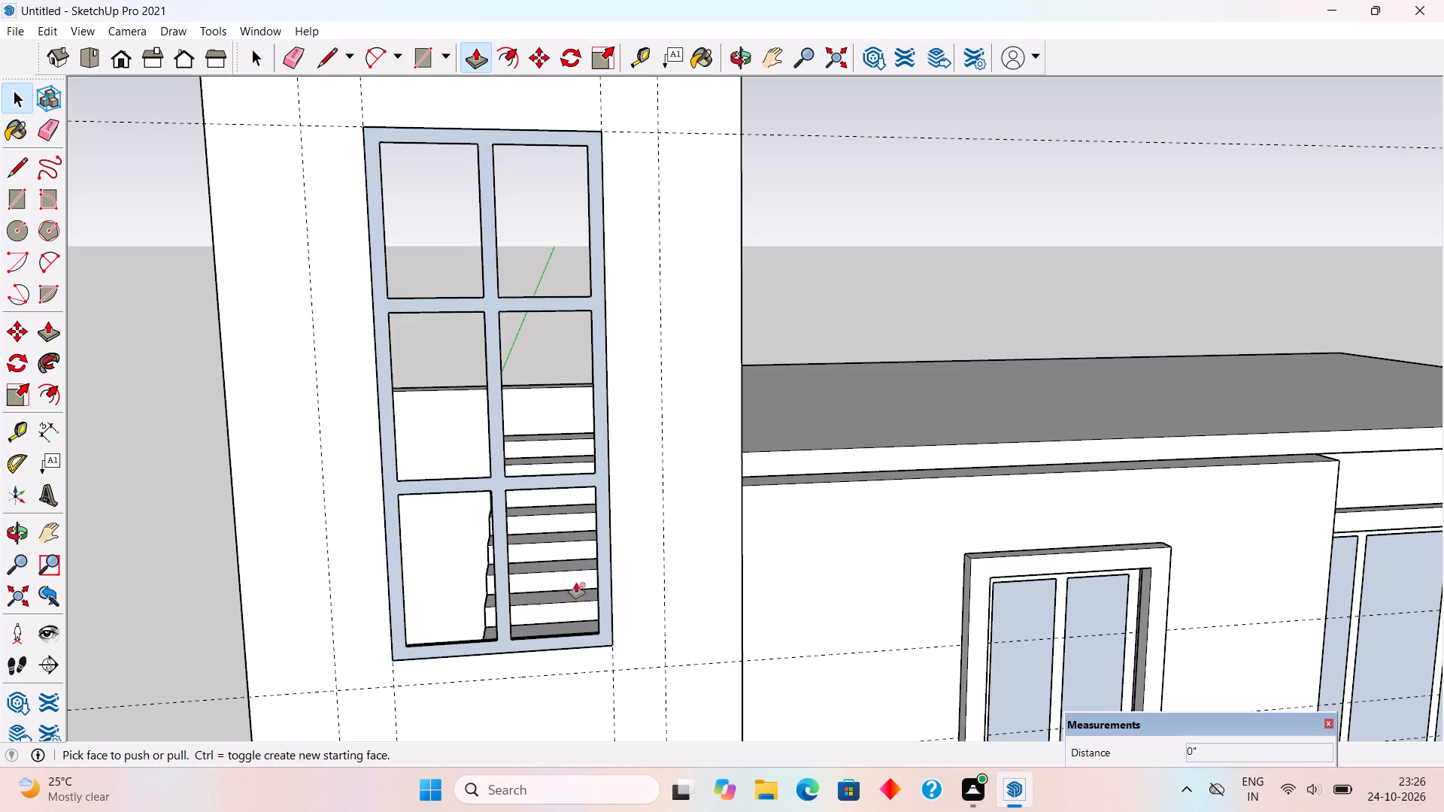
left_click(608, 578)
key("3")
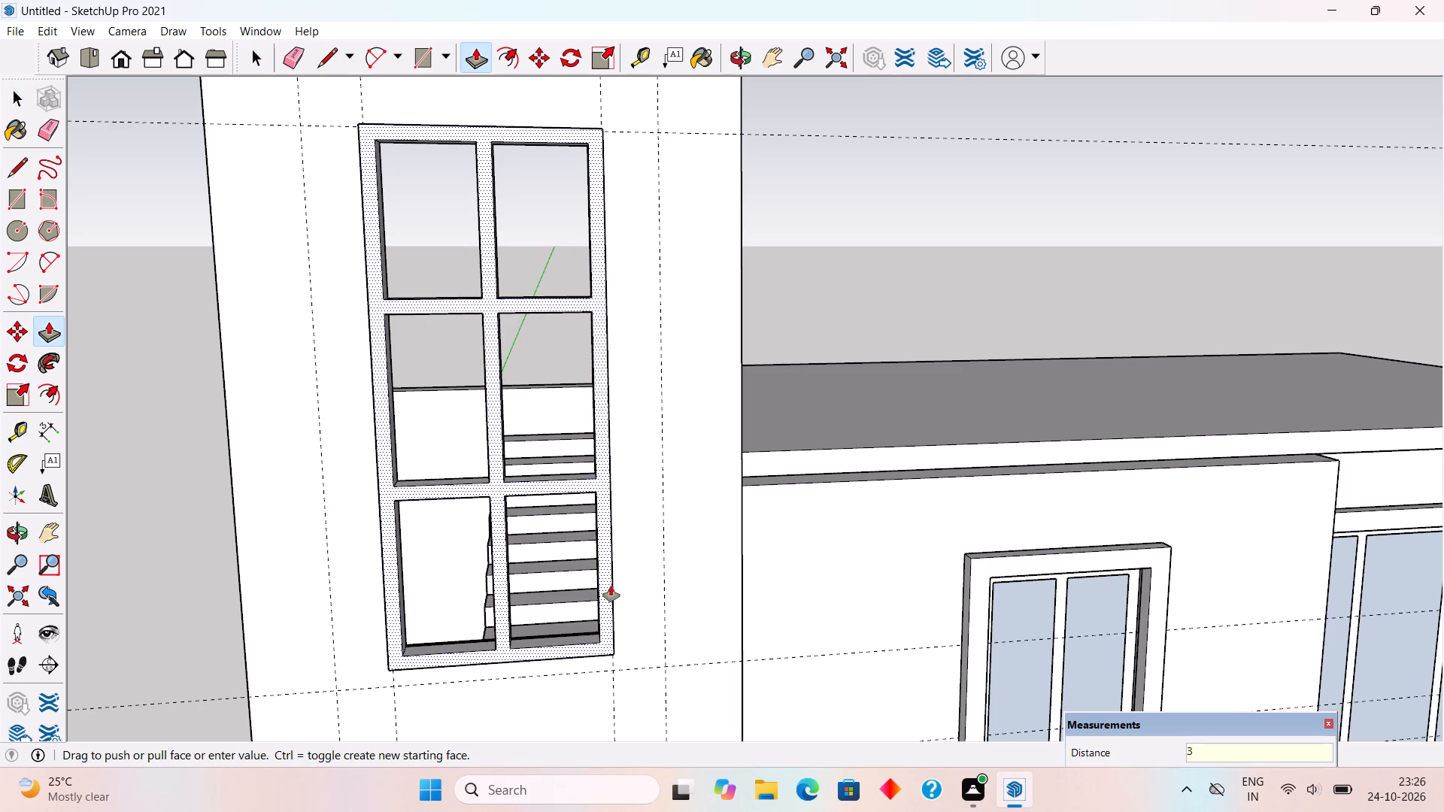
key("shift+quotedbl")
key("Return")
Make the whole extruded upper window frame, with its mullion and crossbars, into a group.
key("space")
double_click(611, 586)
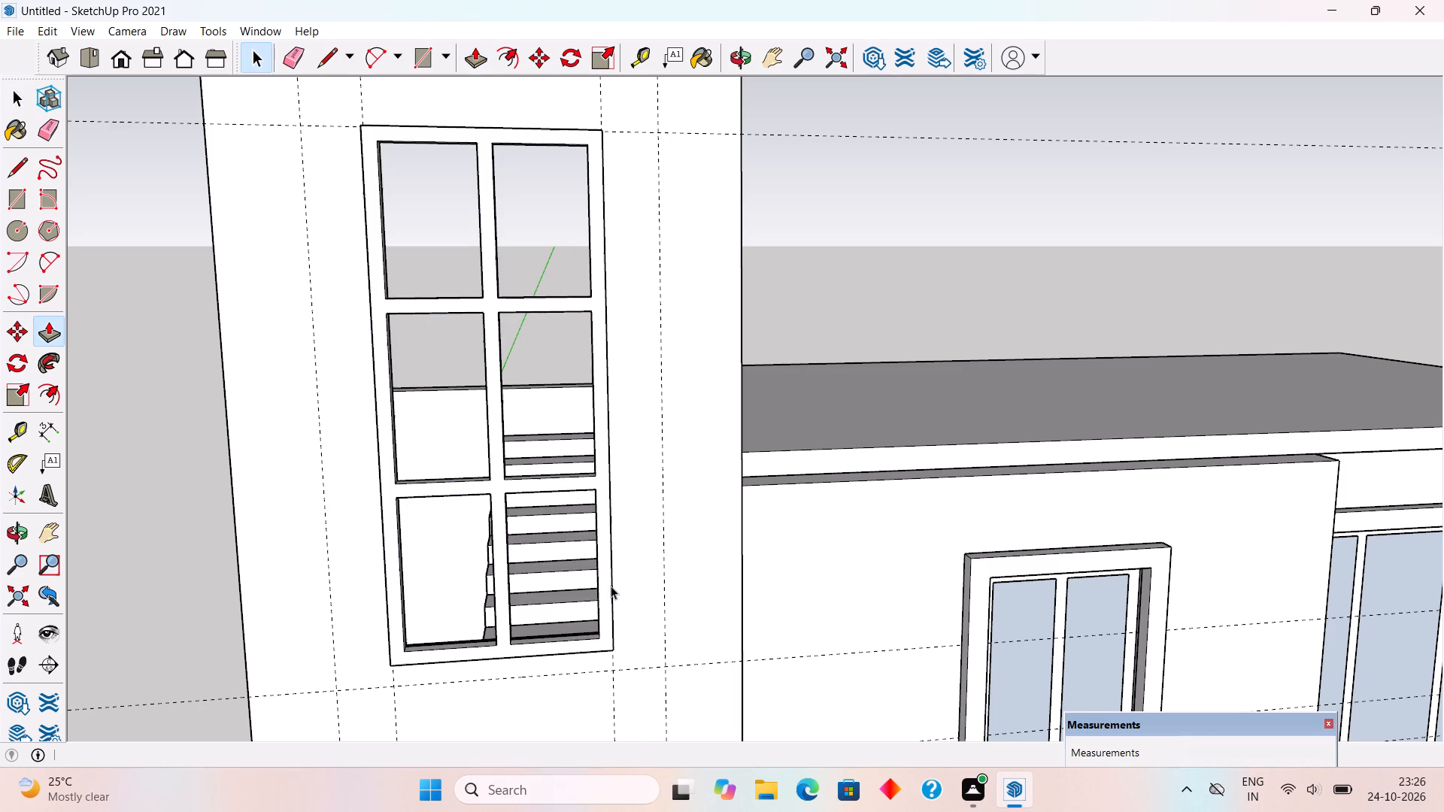
left_click(611, 586)
left_click(611, 586)
triple_click(611, 586)
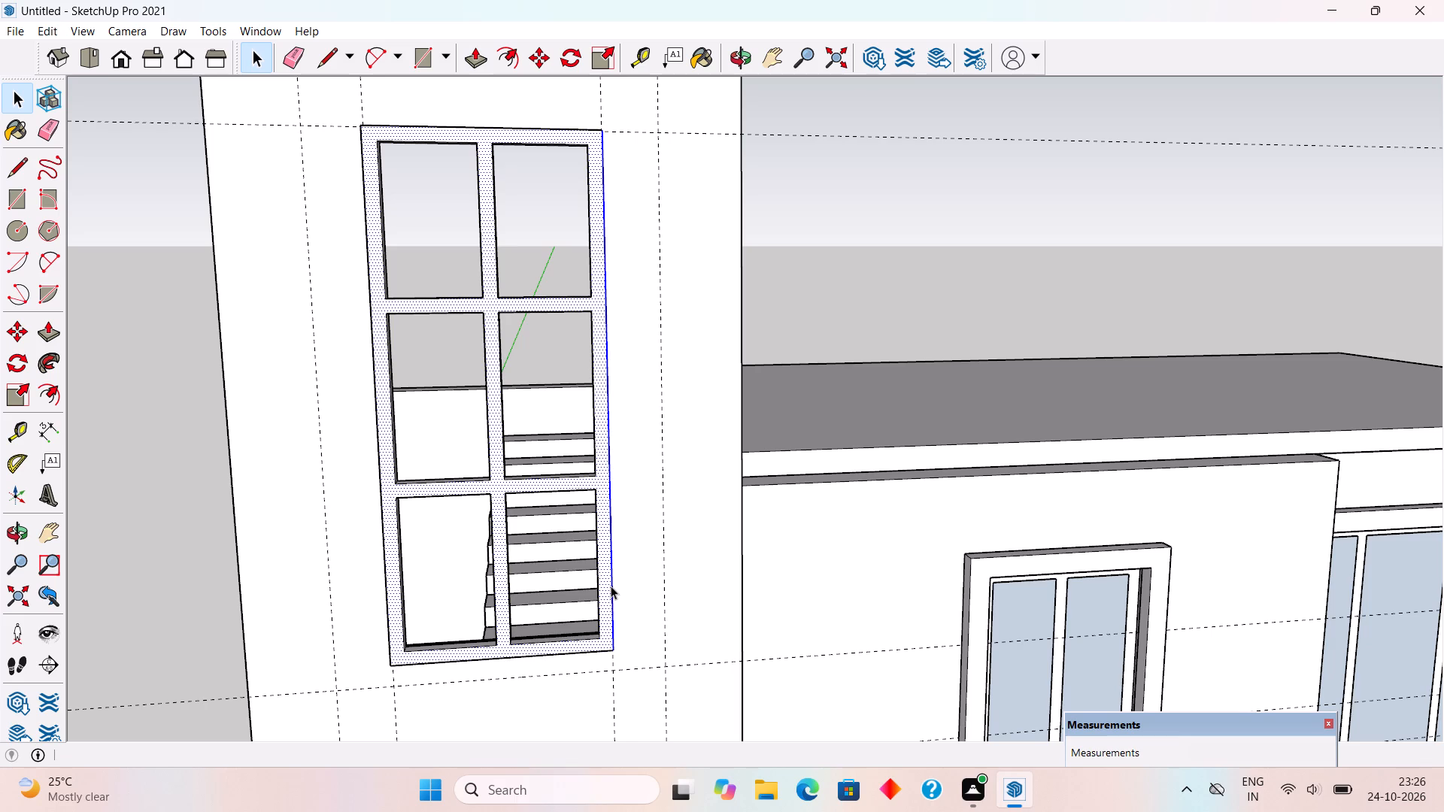
right_click(611, 586)
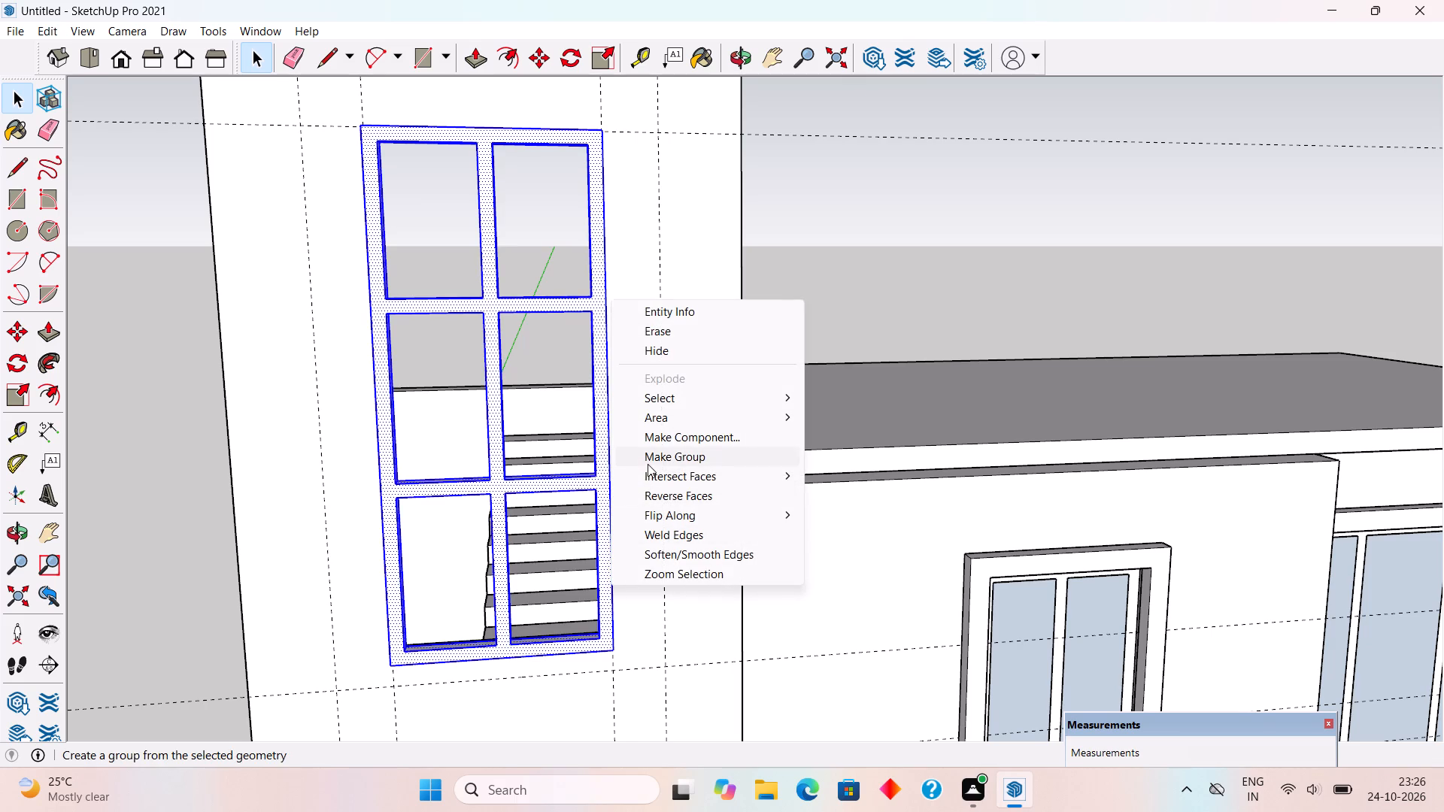
left_click(648, 464)
Move the upper window frame group 3" back into its opening, flush with the tall wall's outer face, and deselect it.
scroll(450, 399, "down", 5)
middle_click_drag(363, 526, 523, 557)
scroll(651, 561, "up", 4)
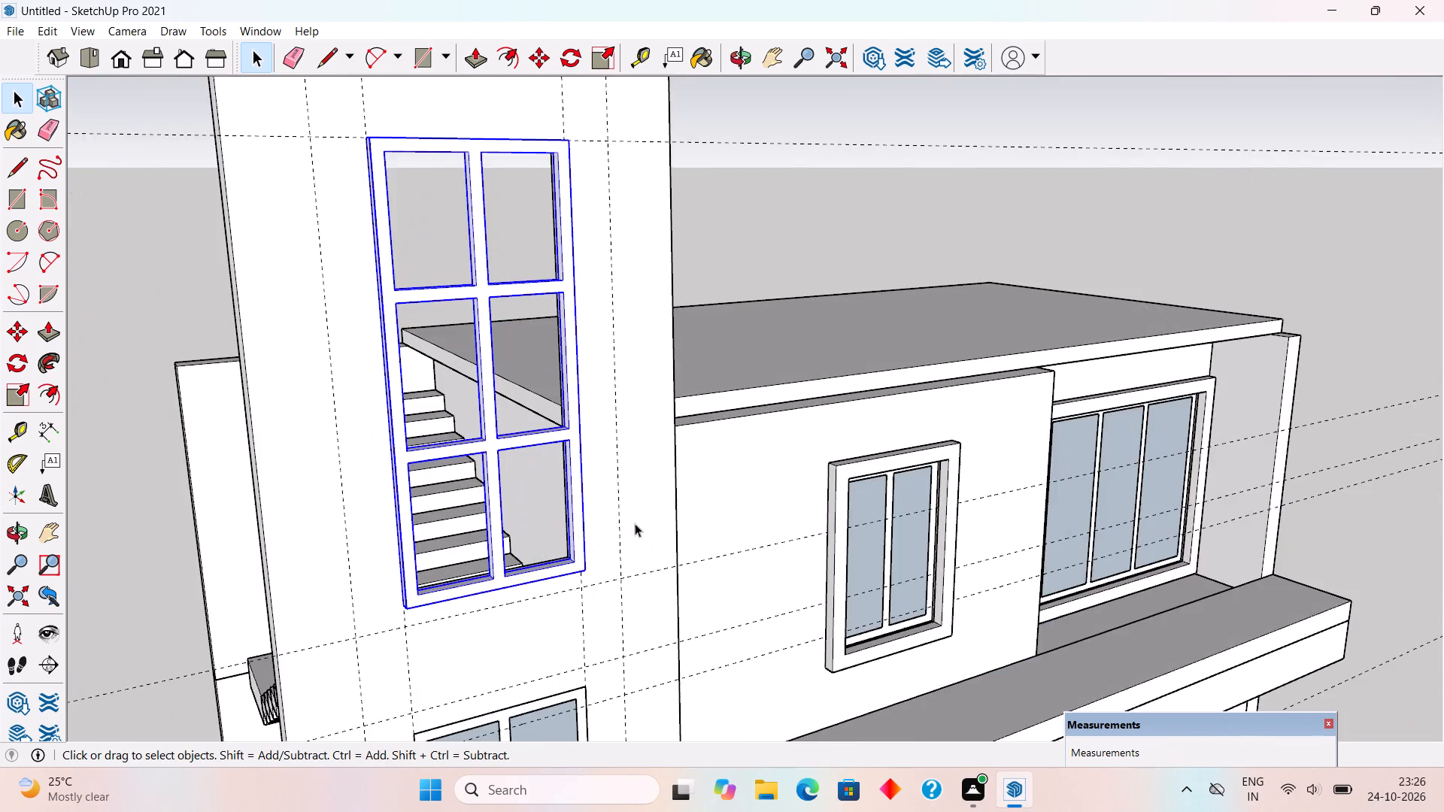
scroll(547, 577, "up", 2)
middle_click_drag(554, 571, 616, 565)
key("m")
scroll(678, 574, "up", 6)
left_click(674, 561)
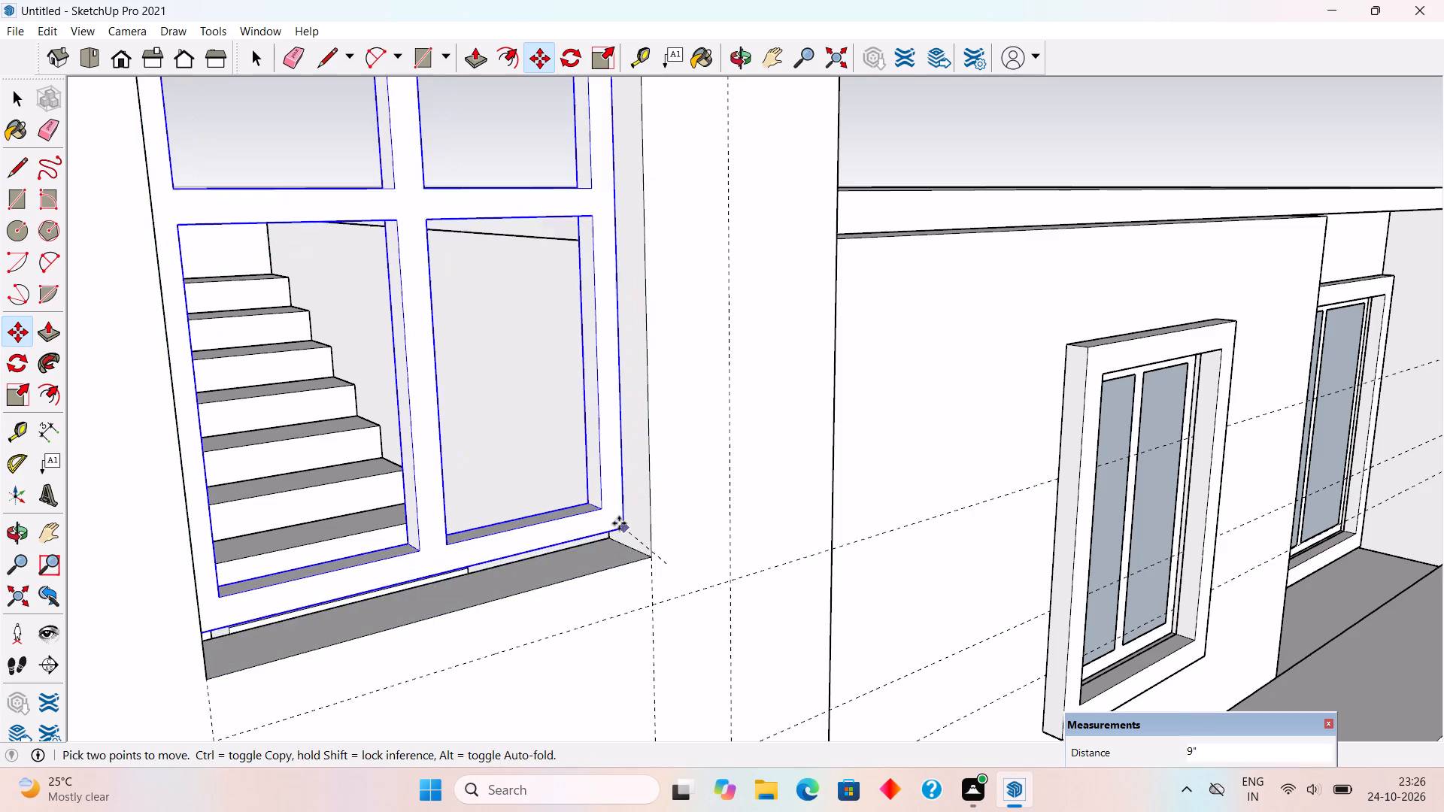
left_click(646, 554)
left_click(646, 554)
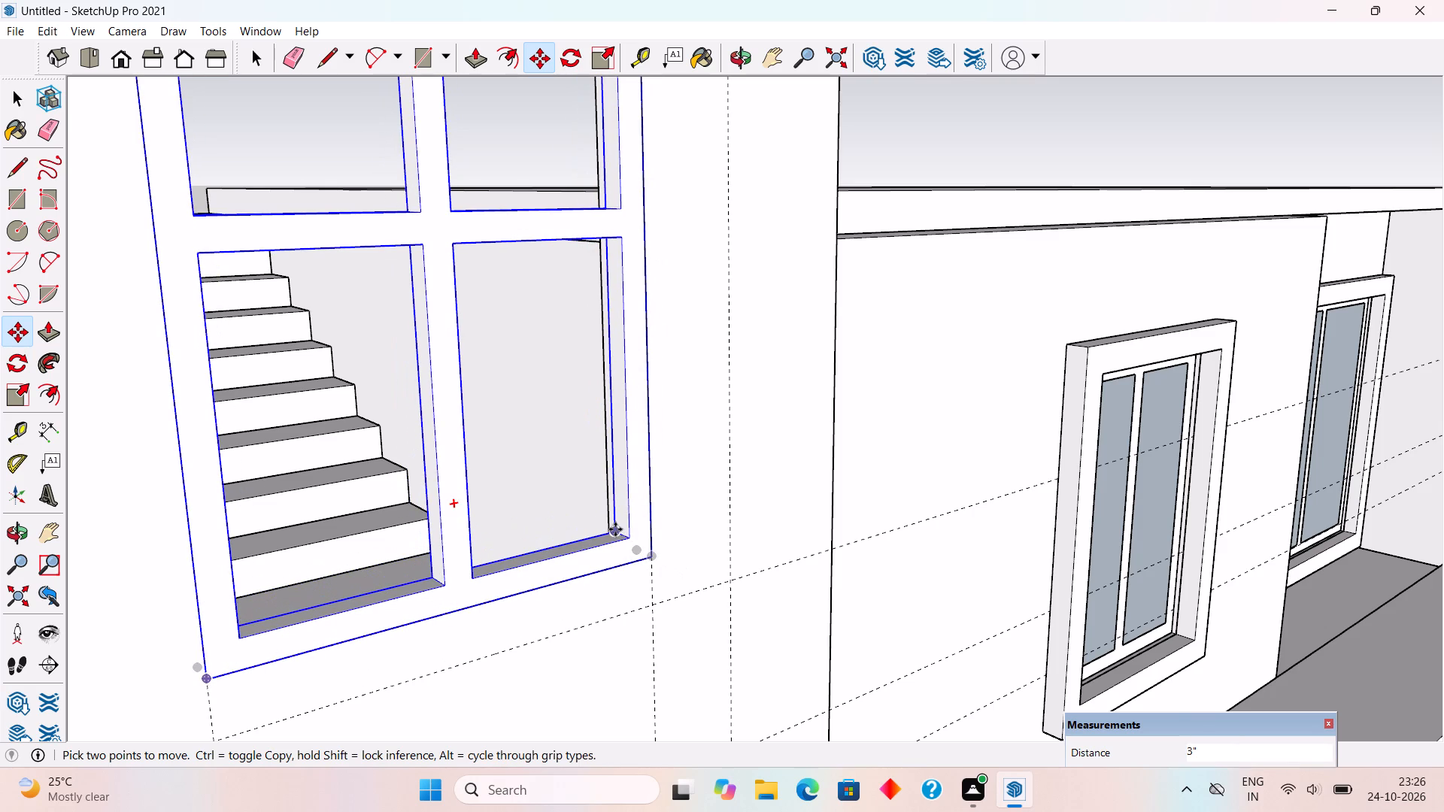
scroll(615, 529, "down", 12)
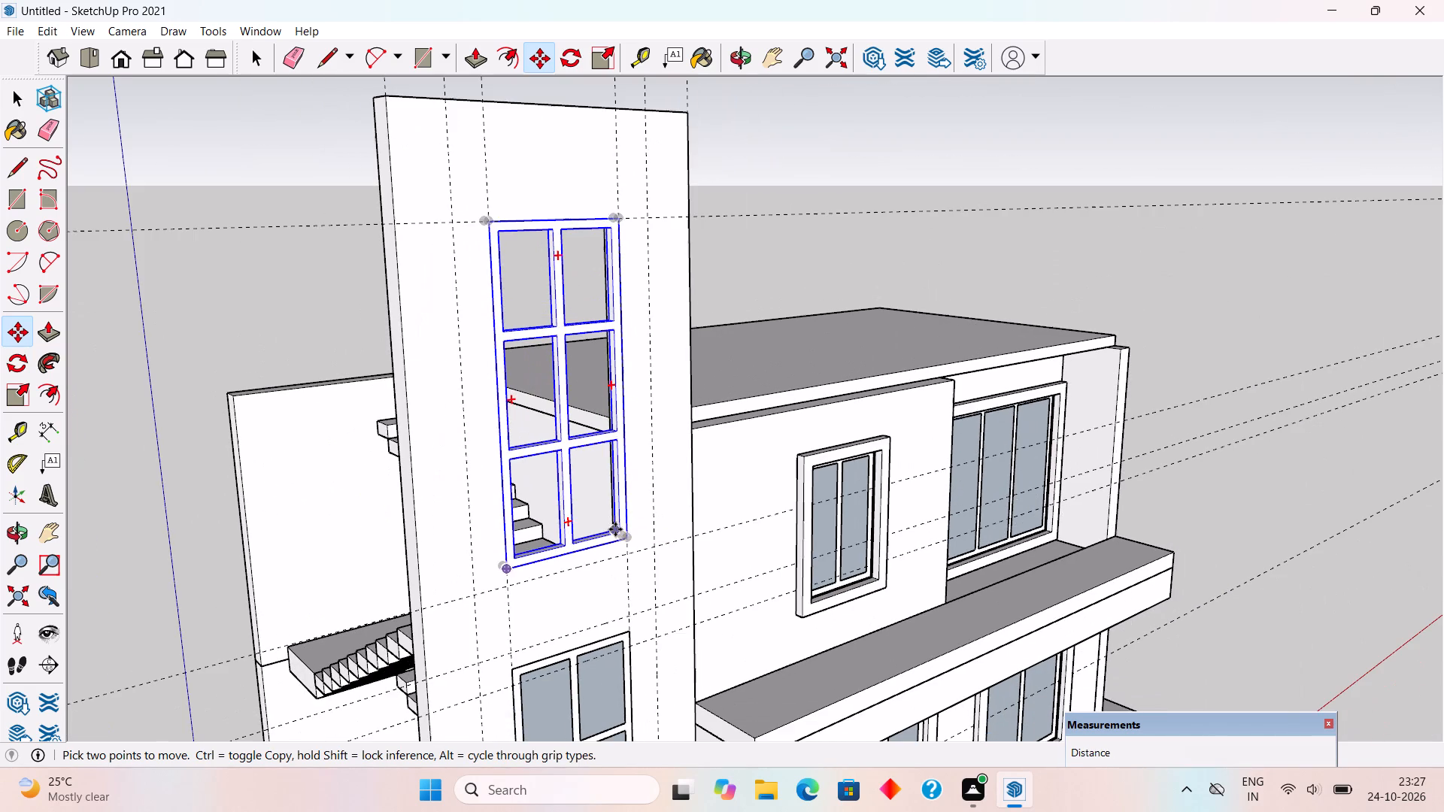
key("space")
left_click(716, 236)
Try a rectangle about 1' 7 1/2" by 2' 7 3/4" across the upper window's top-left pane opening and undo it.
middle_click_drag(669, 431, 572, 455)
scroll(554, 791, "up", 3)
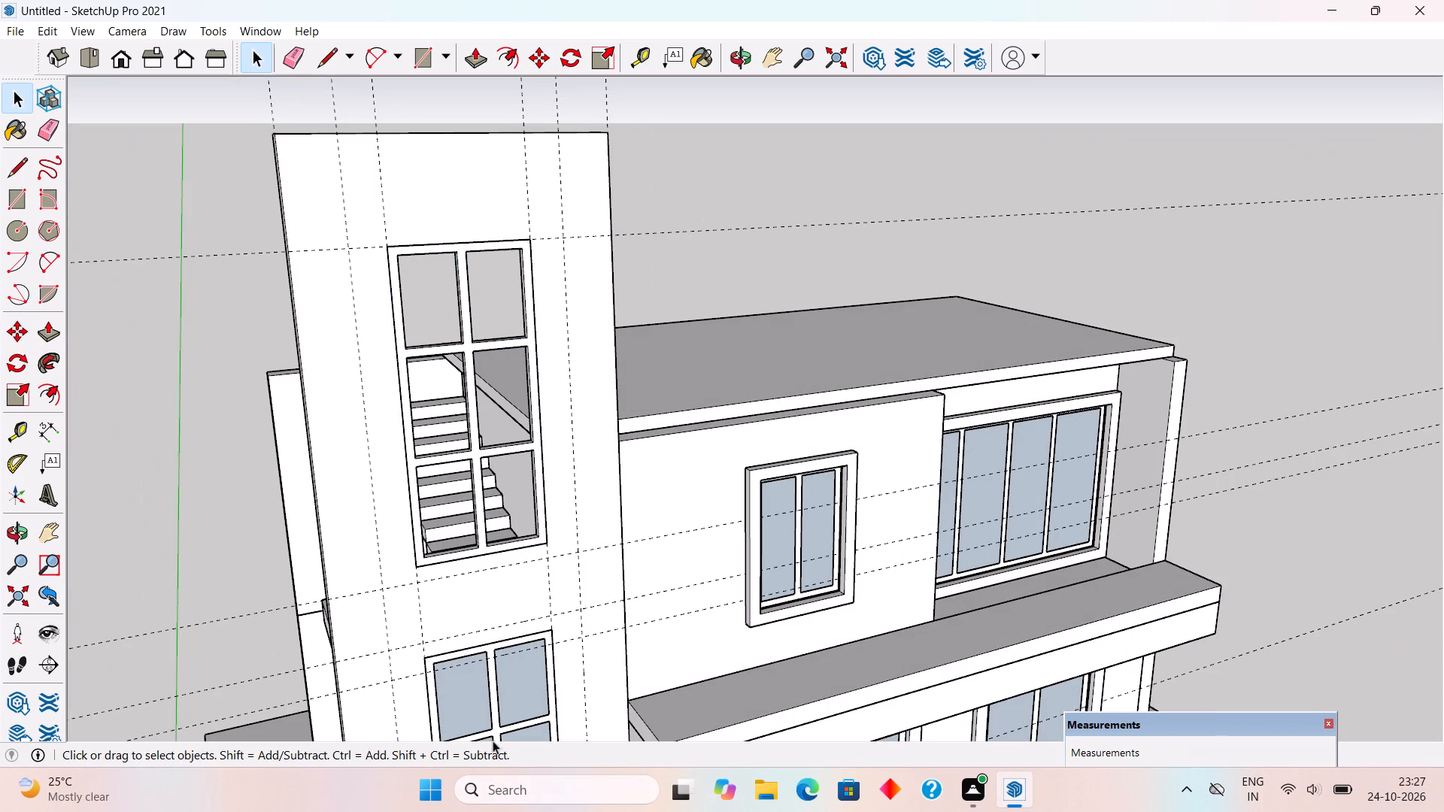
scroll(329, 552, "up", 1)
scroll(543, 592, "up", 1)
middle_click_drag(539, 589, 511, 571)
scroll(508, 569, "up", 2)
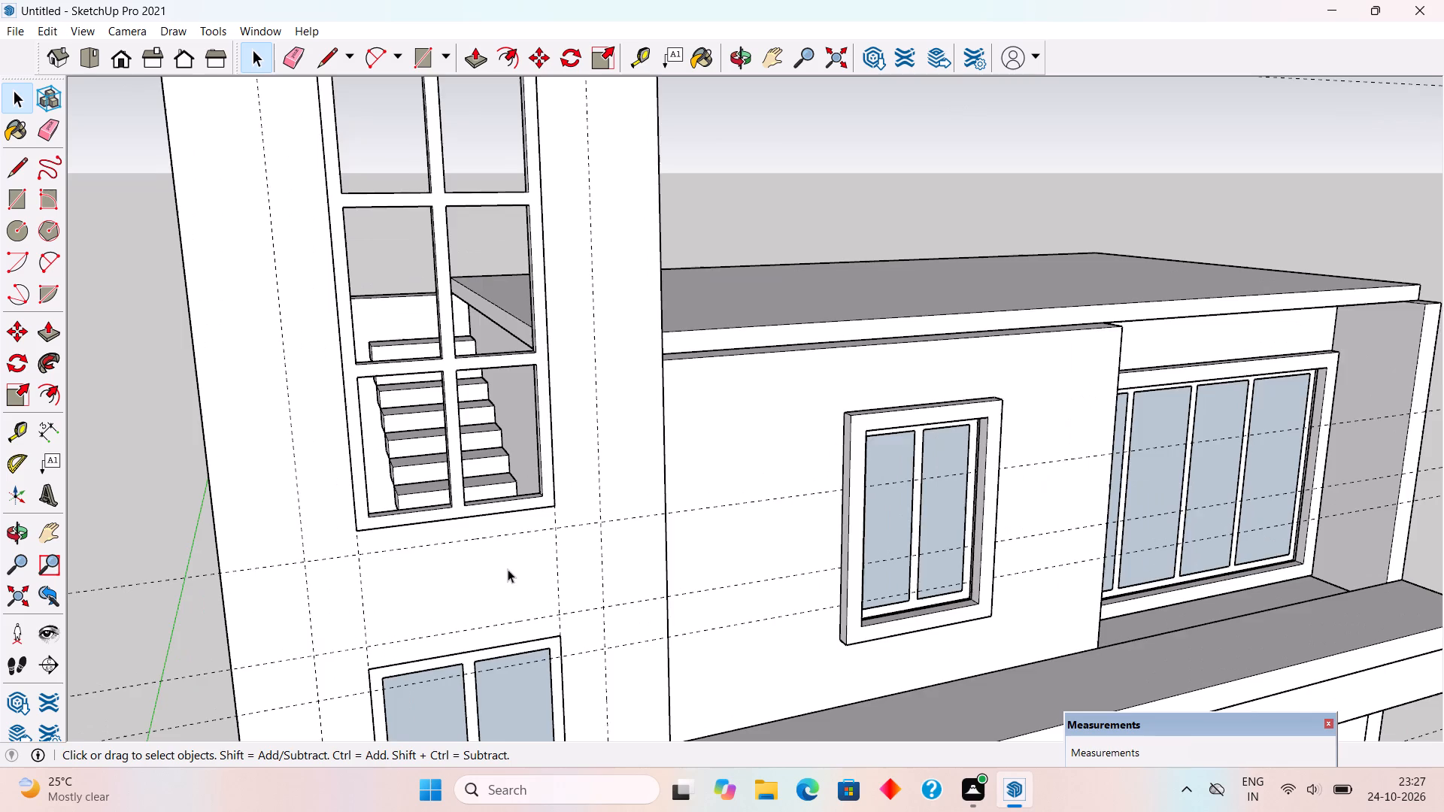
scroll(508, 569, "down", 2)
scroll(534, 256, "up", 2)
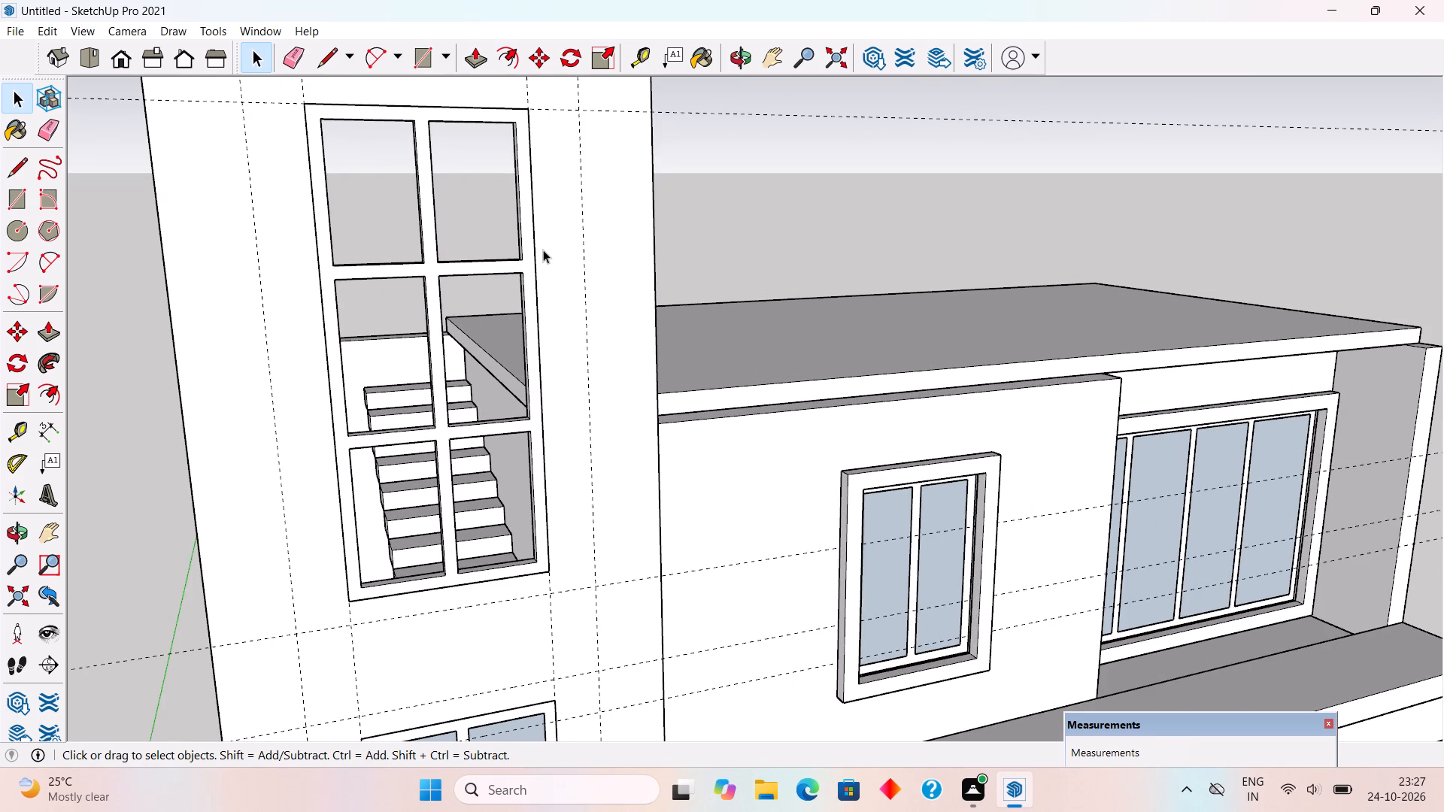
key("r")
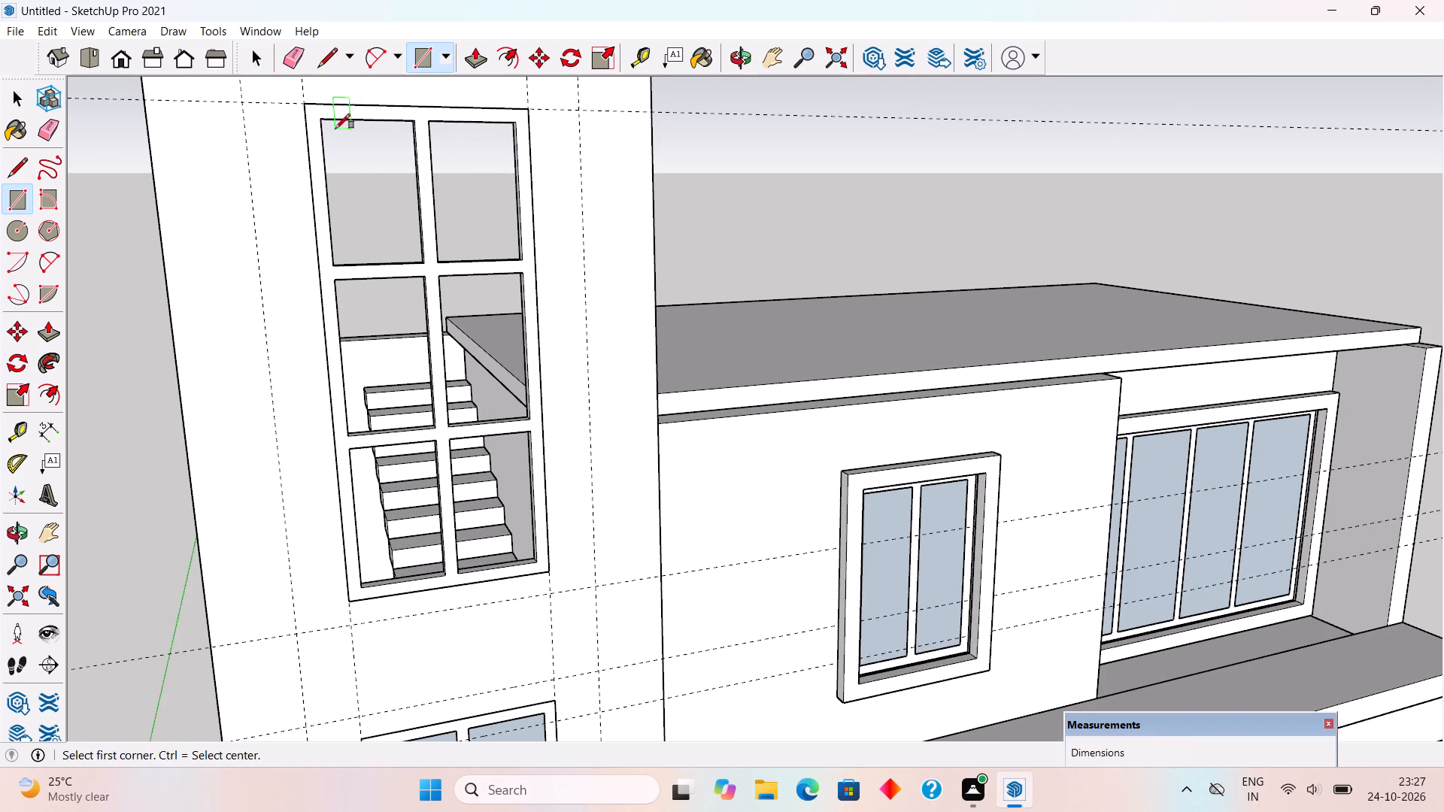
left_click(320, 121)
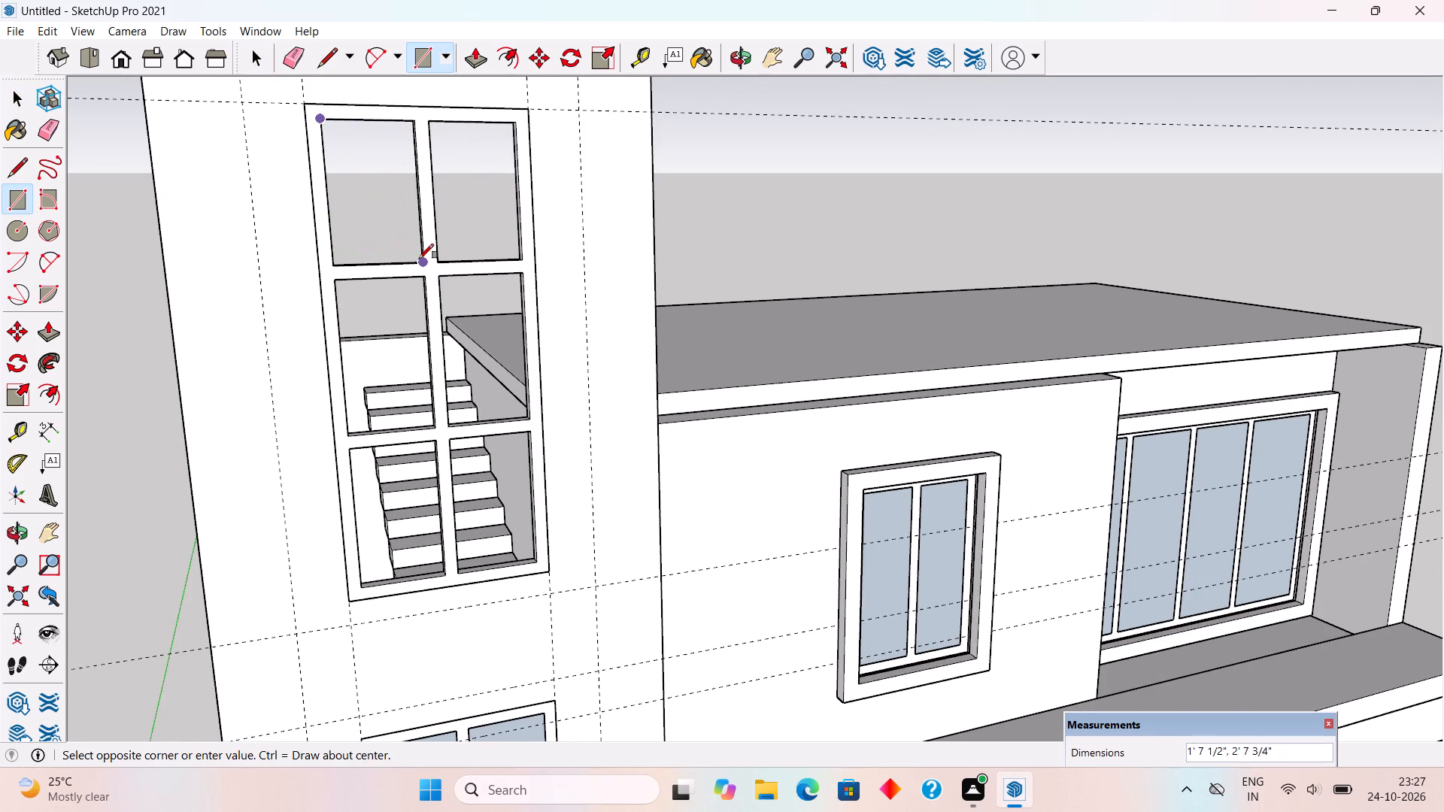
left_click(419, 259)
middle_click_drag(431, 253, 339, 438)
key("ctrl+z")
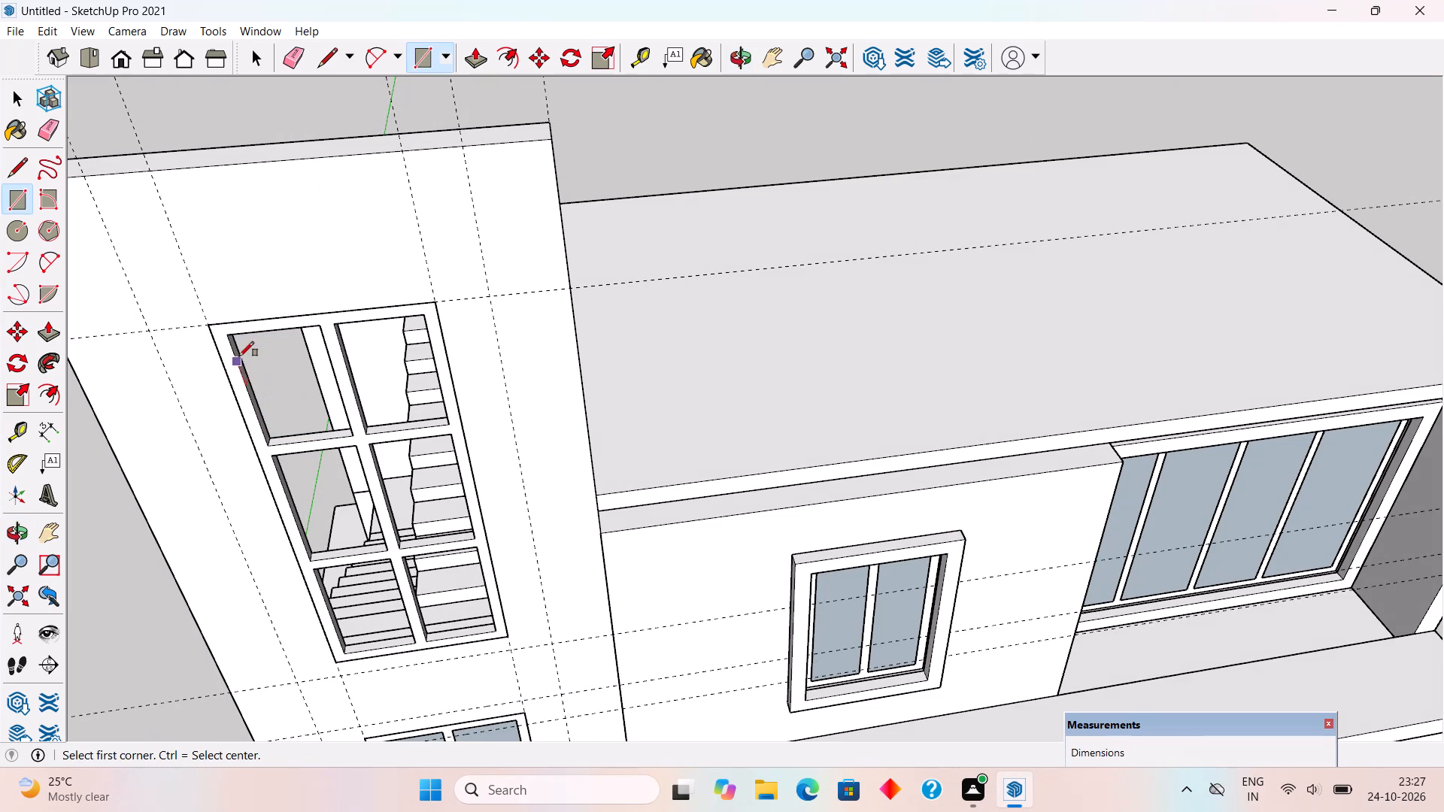
Draw rectangles filling the upper window's six pane openings, 1' 7 1/2" wide by 2' 7 3/4" (top), 3' (middle) and 2' 10 1/4" (bottom).
left_click(224, 339)
left_click(352, 441)
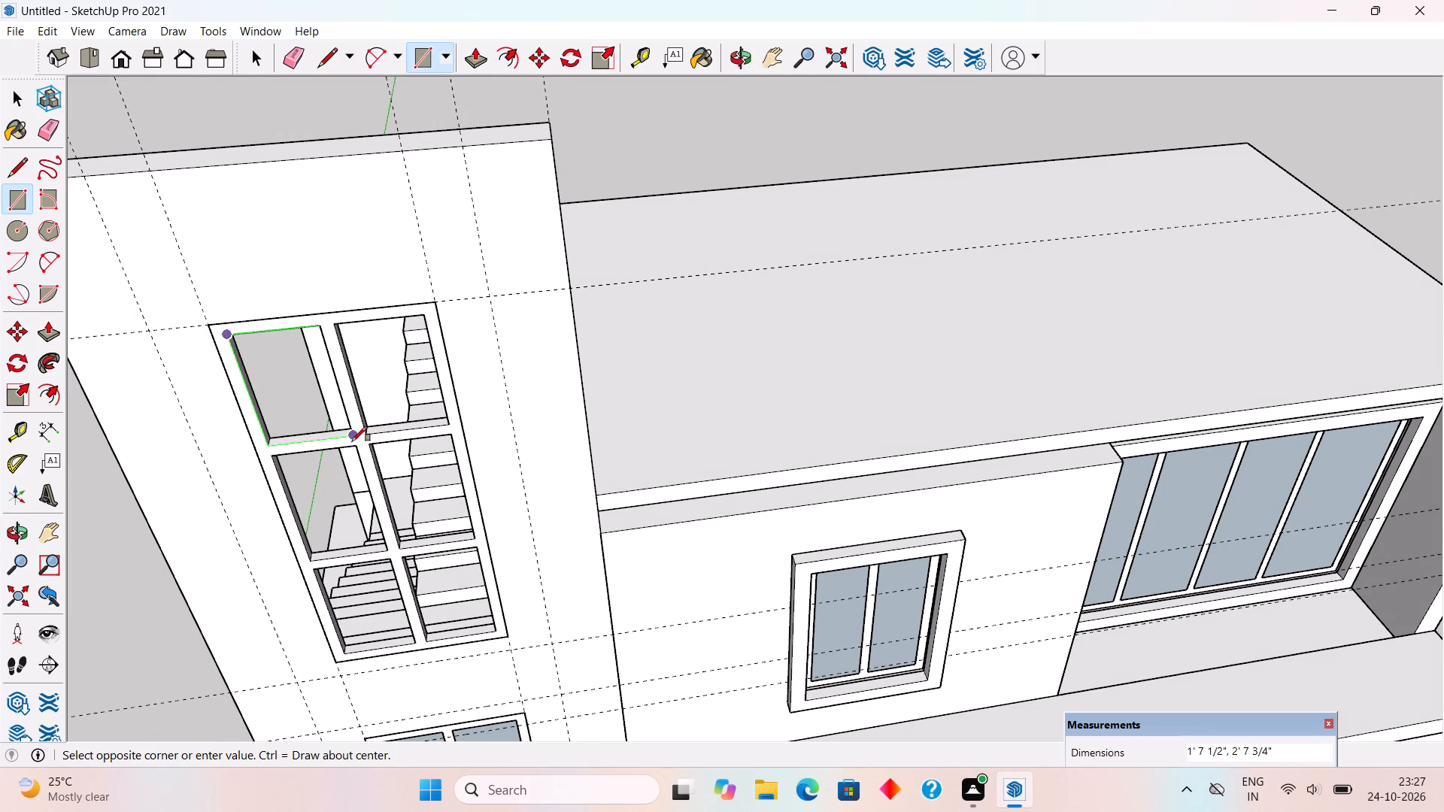
left_click(332, 329)
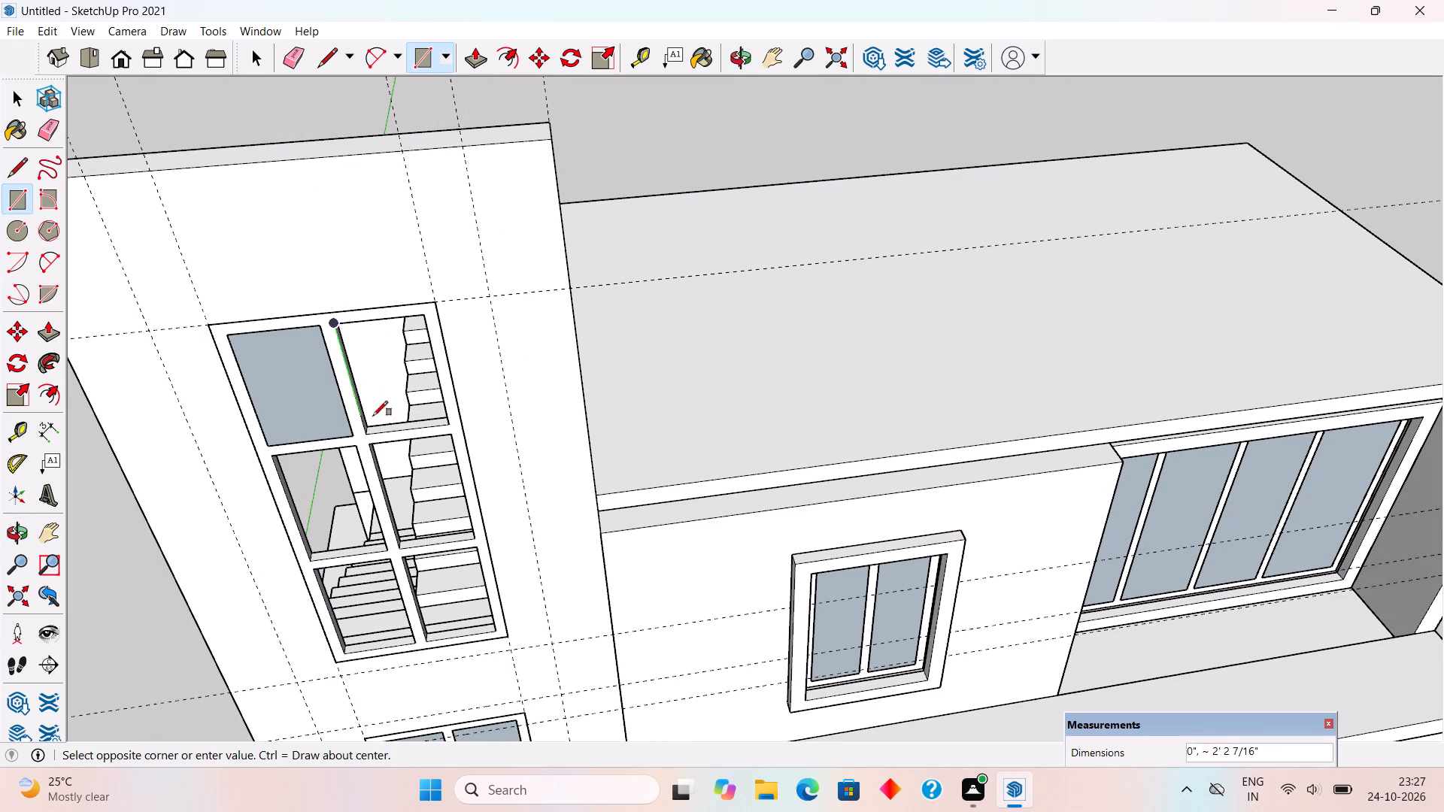
left_click(451, 427)
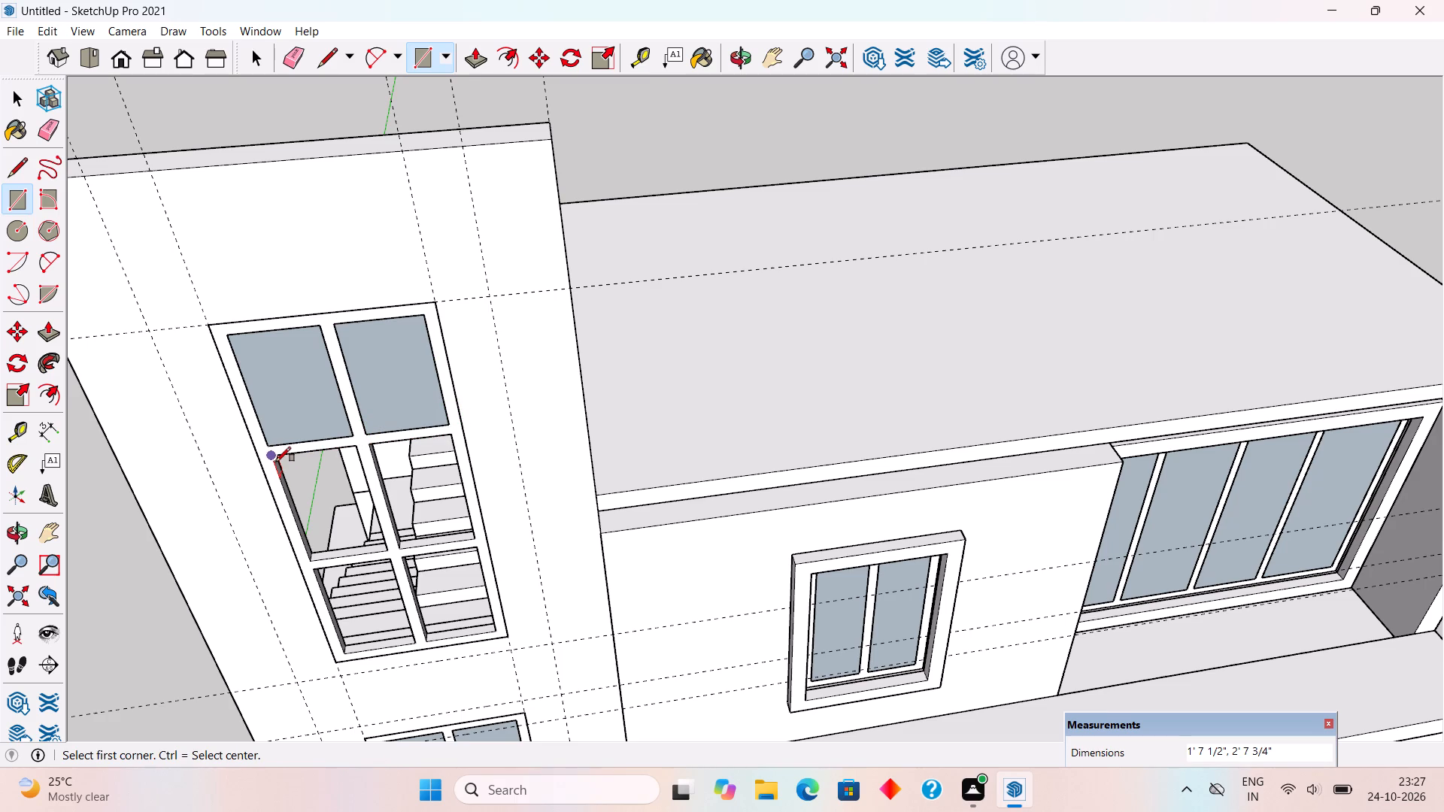
left_click(276, 462)
left_click(388, 547)
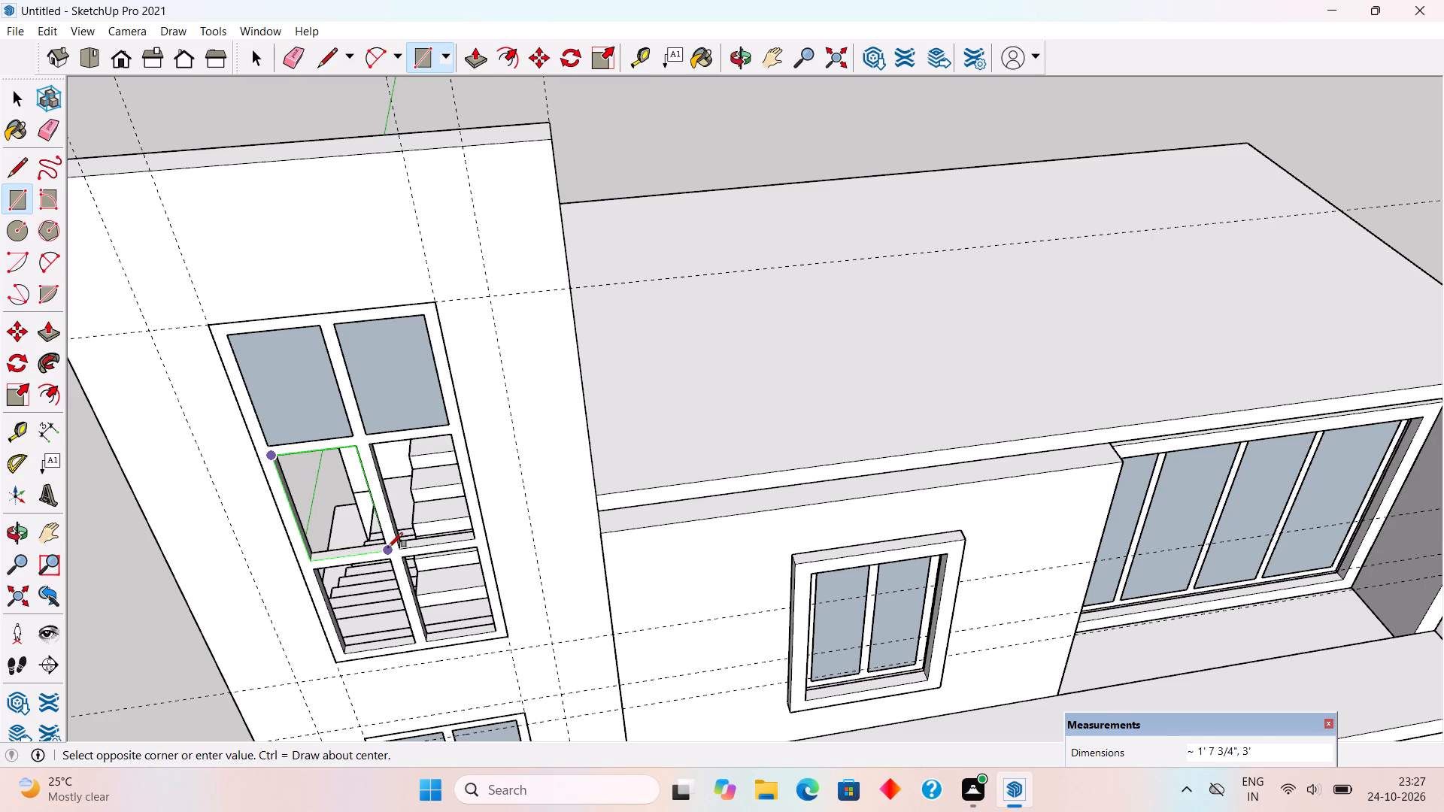
left_click(369, 446)
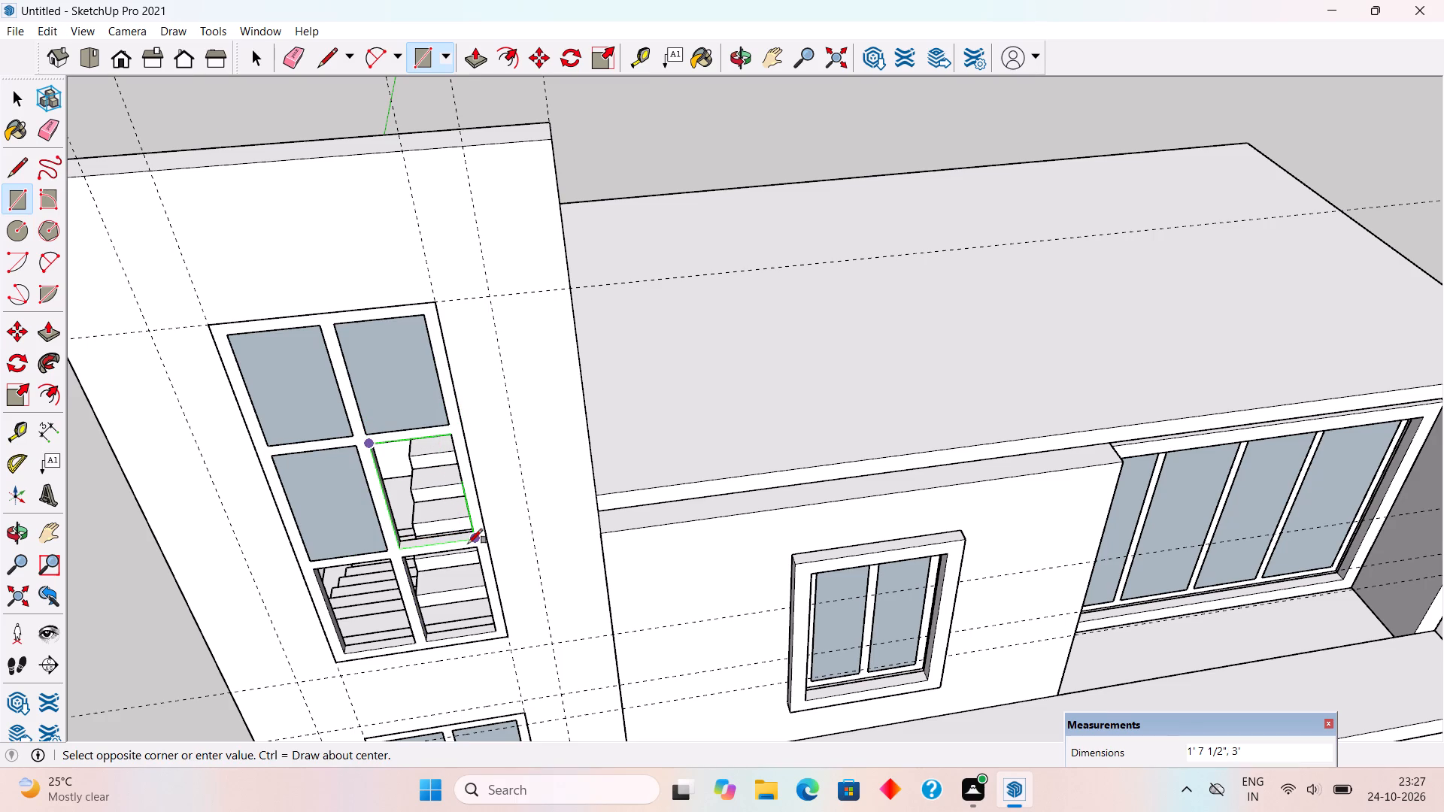
left_click(472, 544)
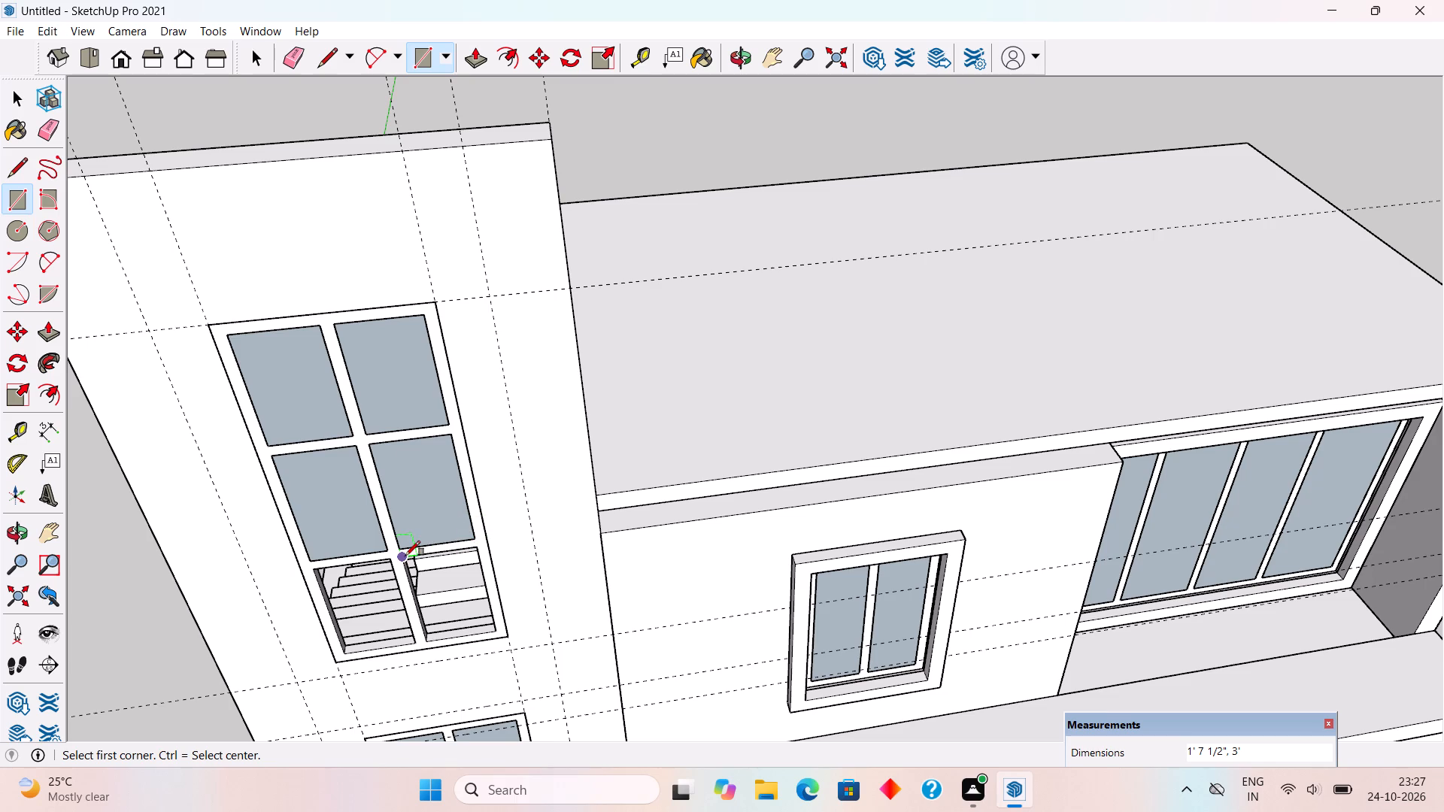
left_click(405, 556)
left_click(497, 634)
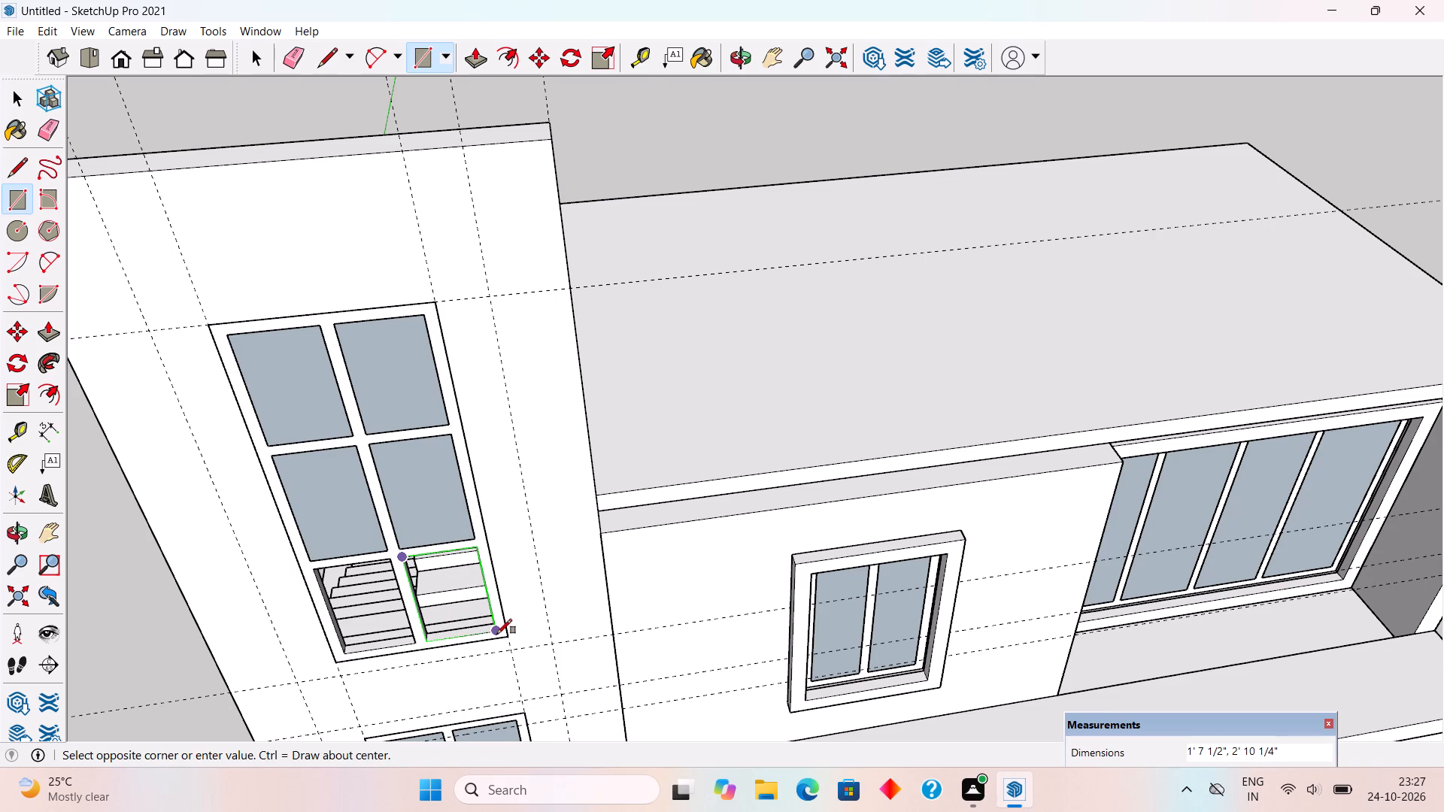
left_click(320, 567)
left_click(418, 644)
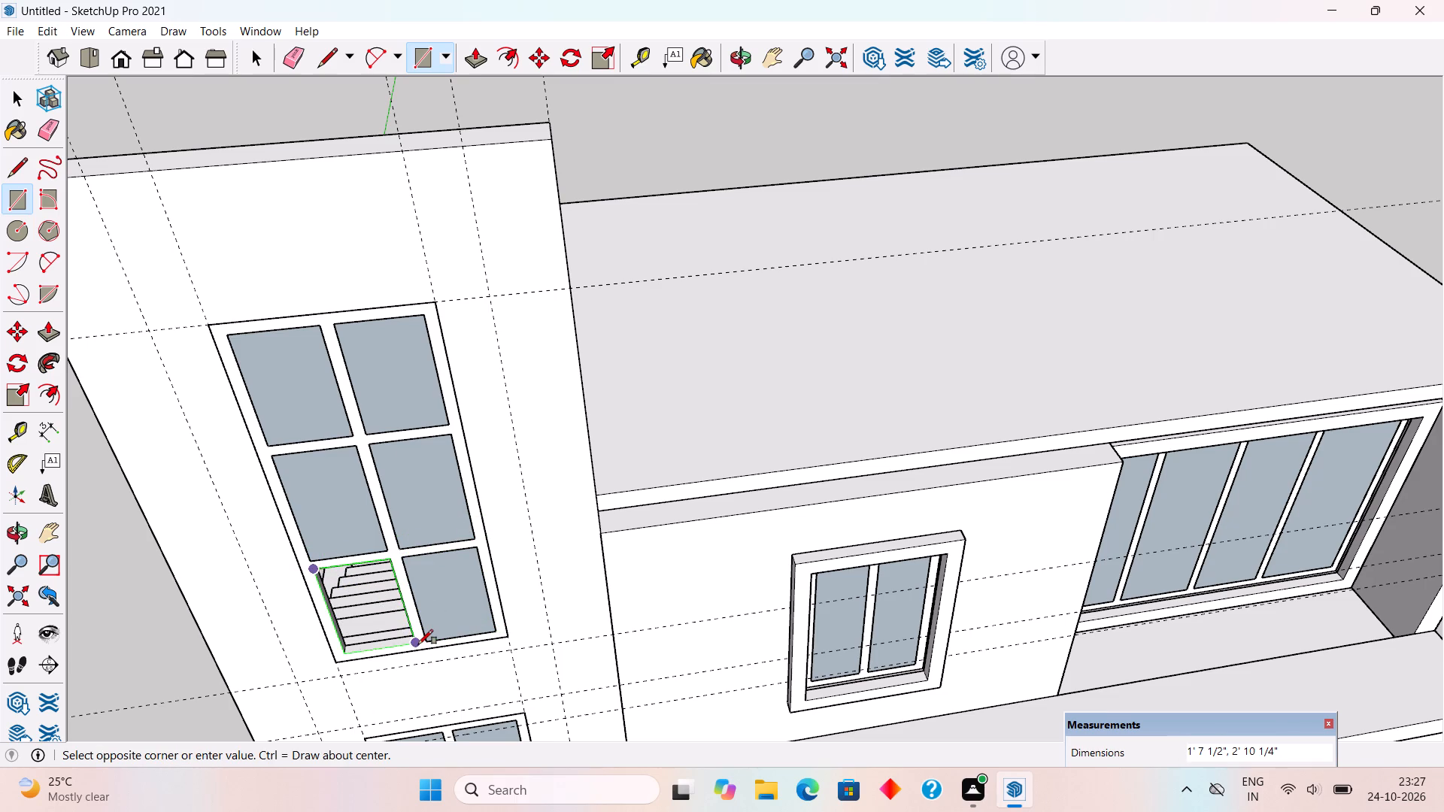
Make each of the upper window's two top-row glass panes, with its edges, into its own group.
key("space")
left_click(313, 414)
double_click(317, 410)
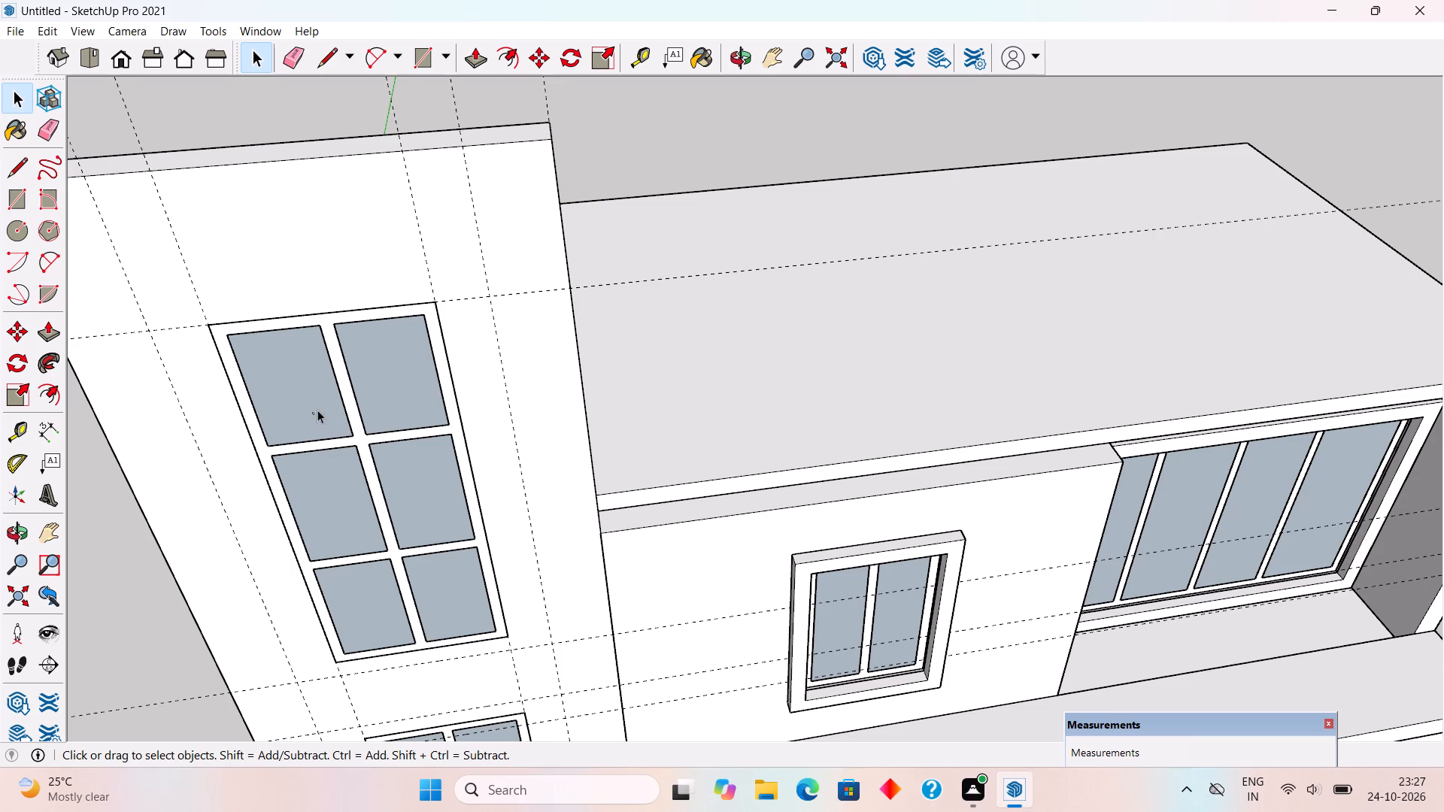
right_click(317, 410)
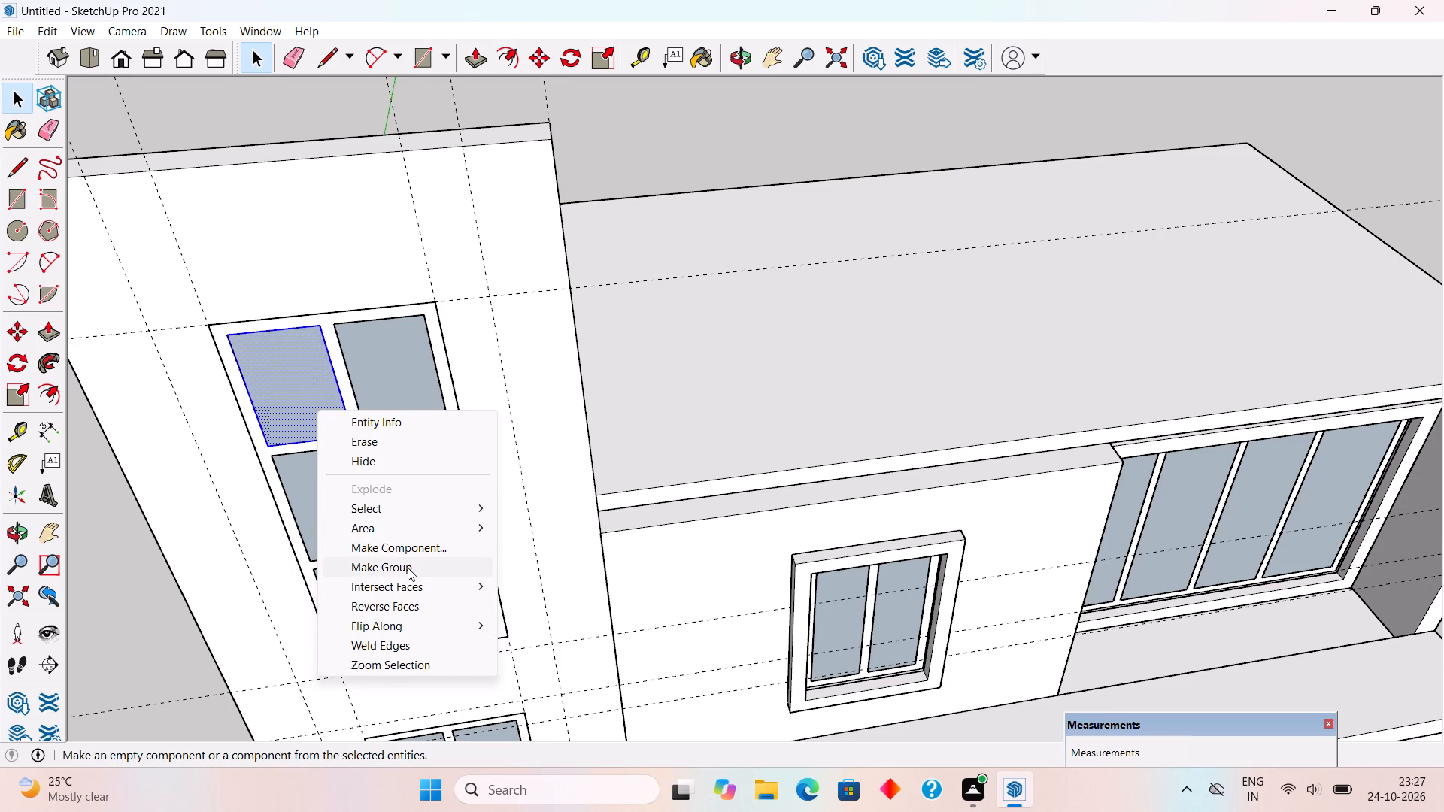
left_click(408, 568)
triple_click(396, 401)
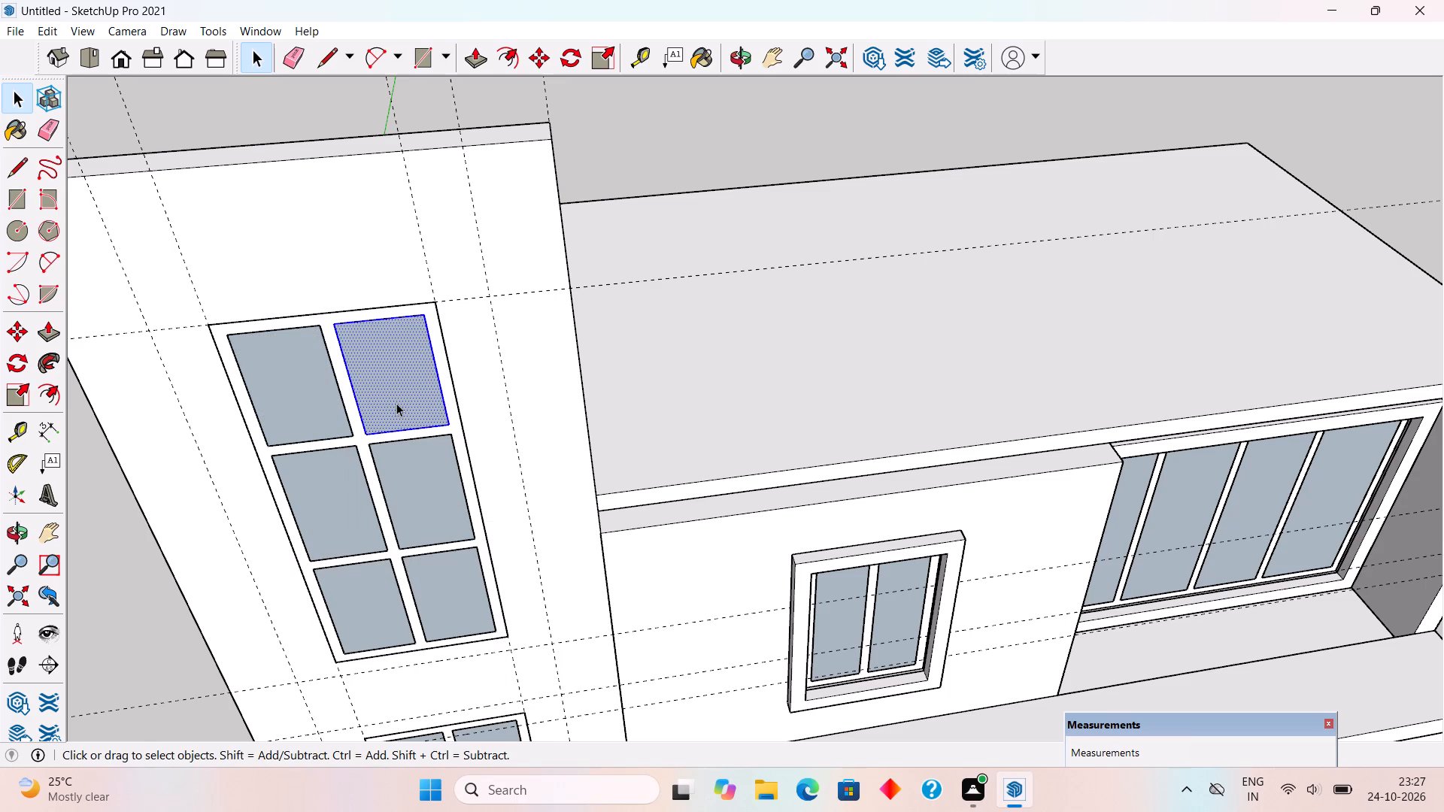
right_click(396, 403)
left_click(487, 551)
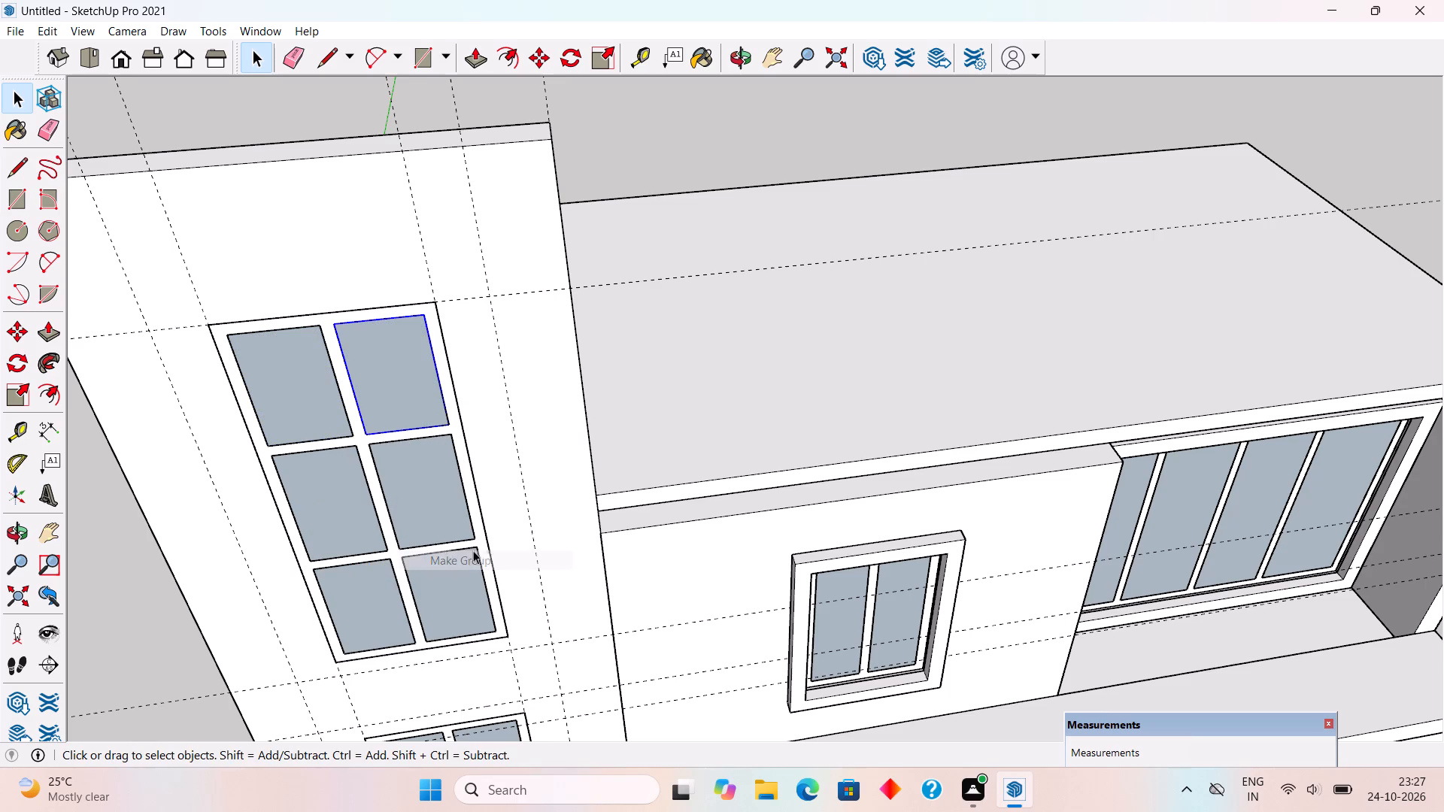
Make each of the upper window's two middle-row glass panes, with its edges, into its own group.
triple_click(357, 514)
right_click(357, 514)
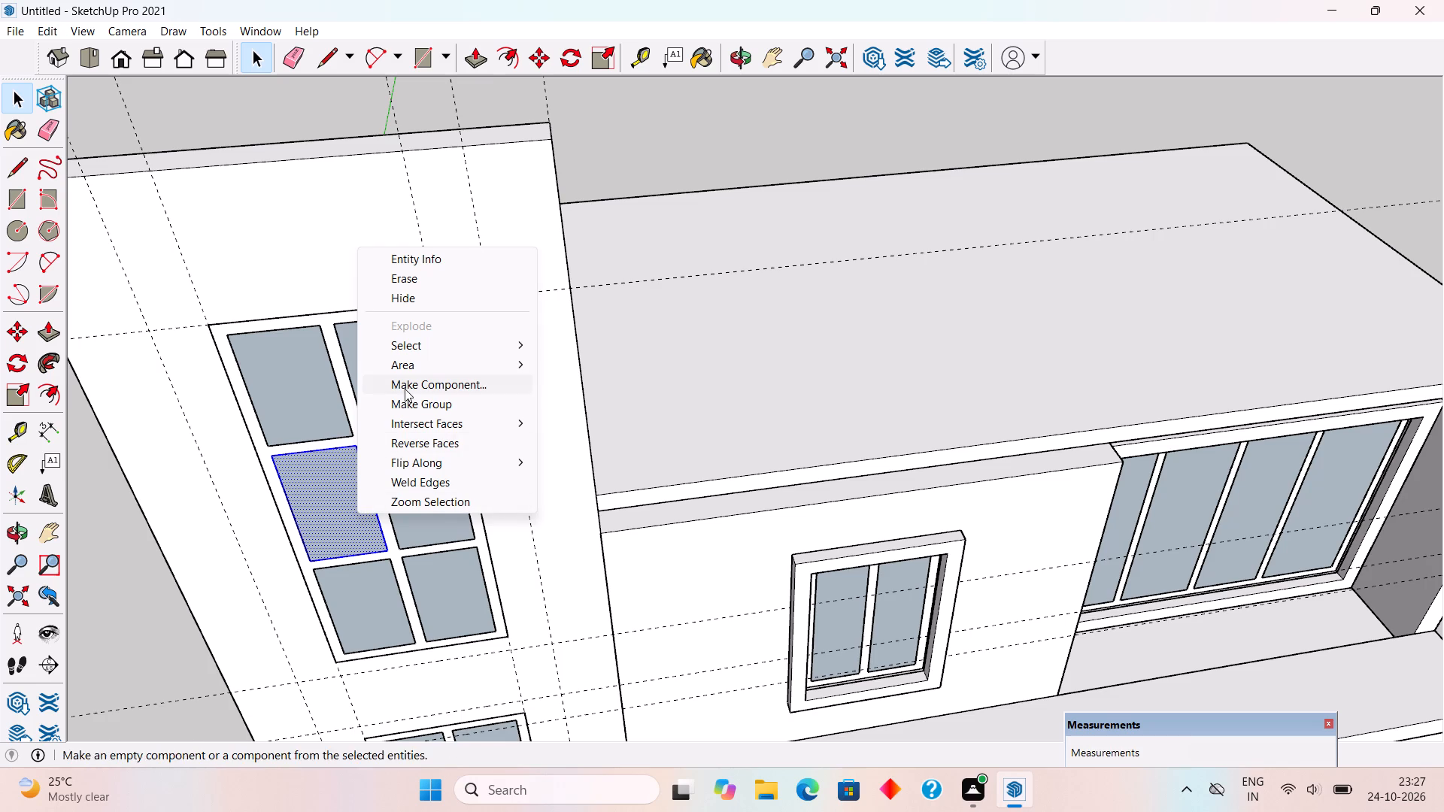
left_click(408, 408)
left_click(443, 481)
double_click(444, 482)
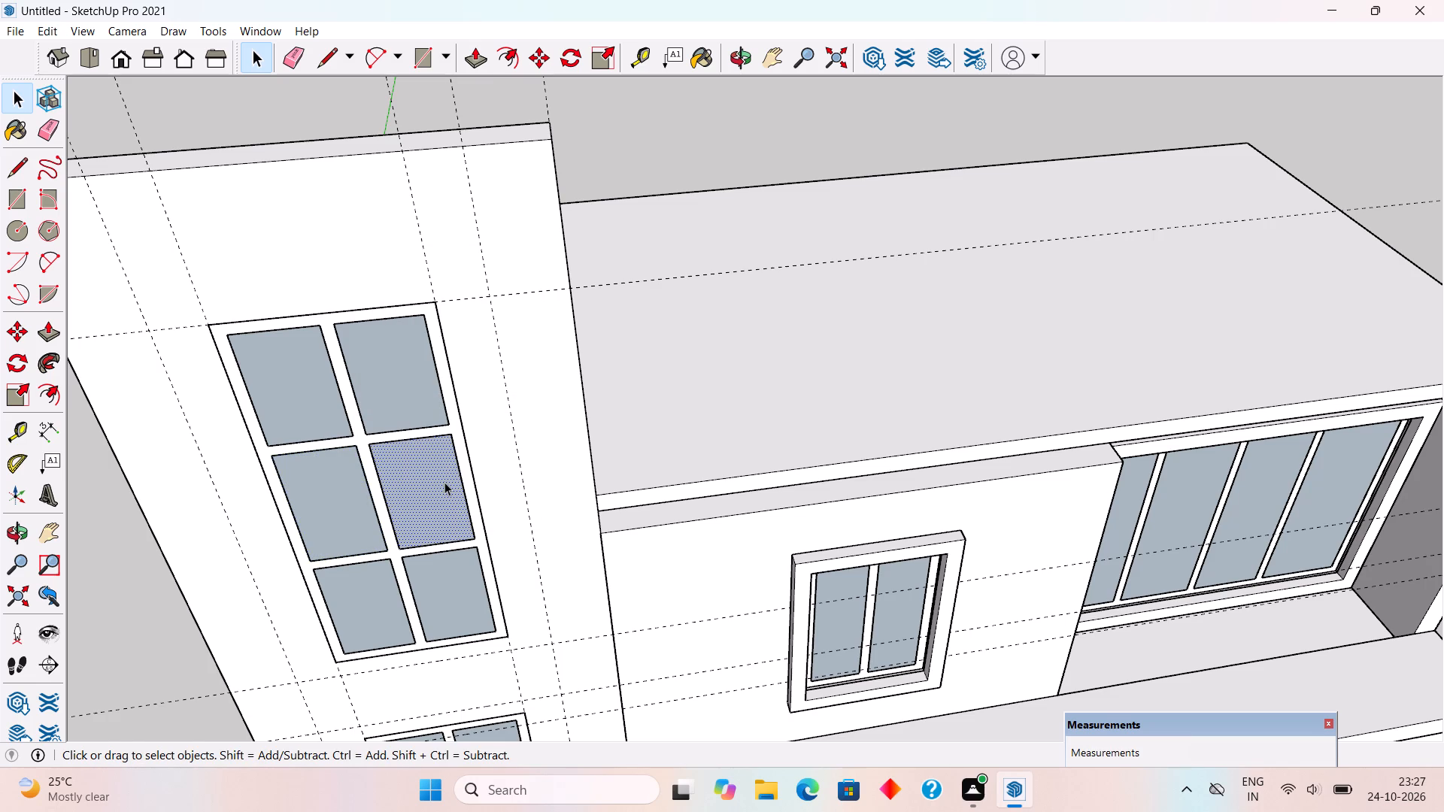
right_click(444, 482)
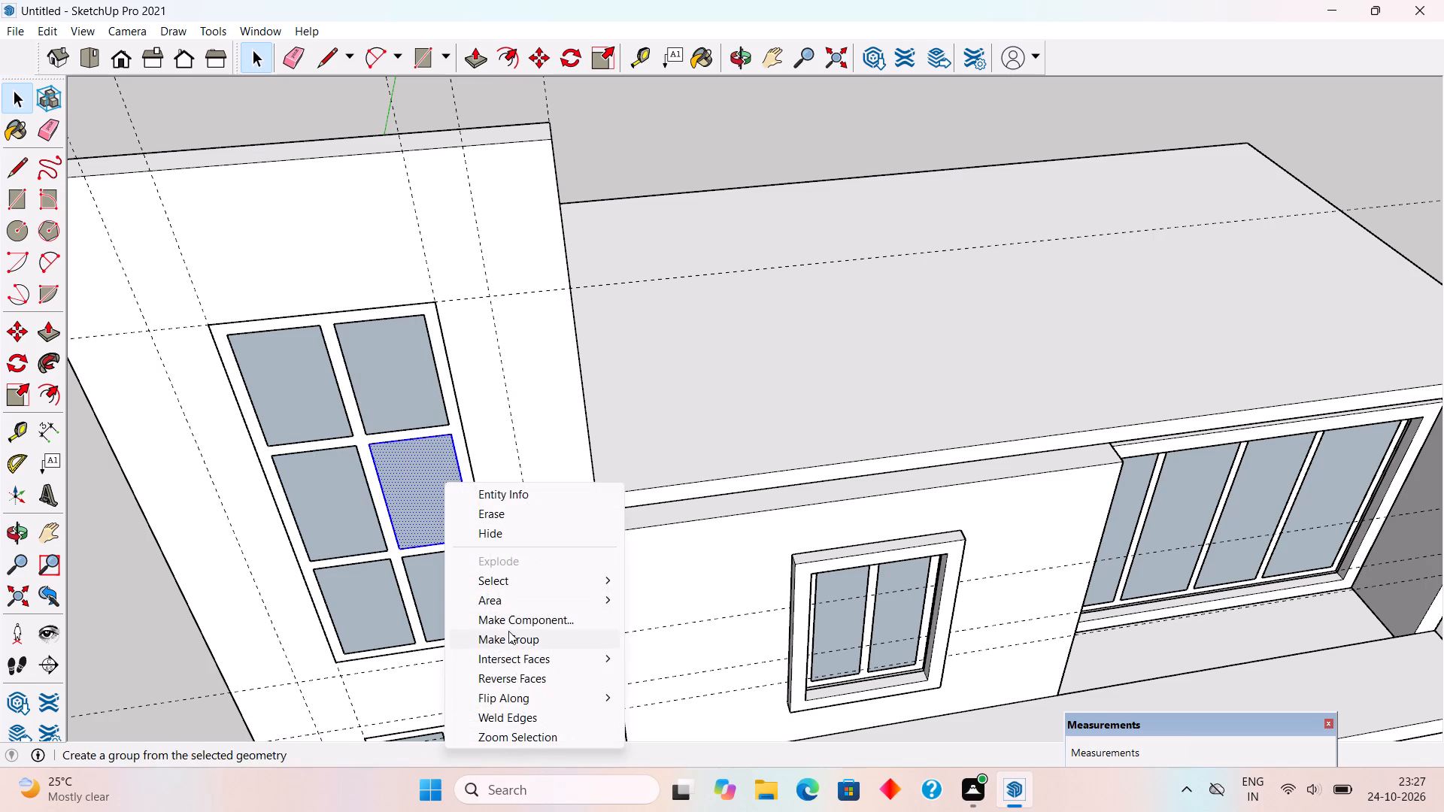
left_click(508, 632)
Make each of the upper window's two bottom-row glass panes into its own group and clear the selection.
triple_click(393, 595)
right_click_drag(379, 603, 314, 648)
left_click(420, 493)
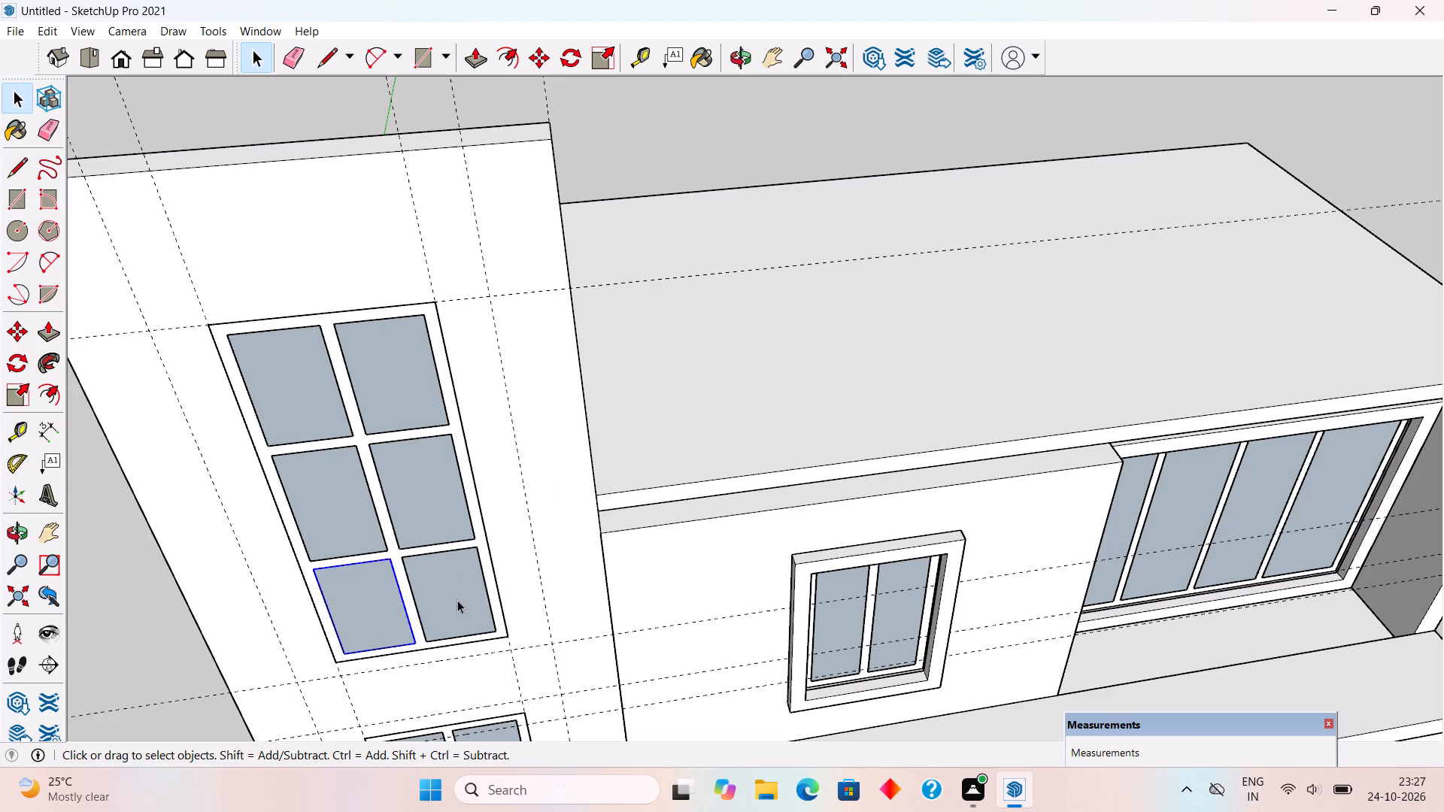
triple_click(457, 600)
right_click(459, 598)
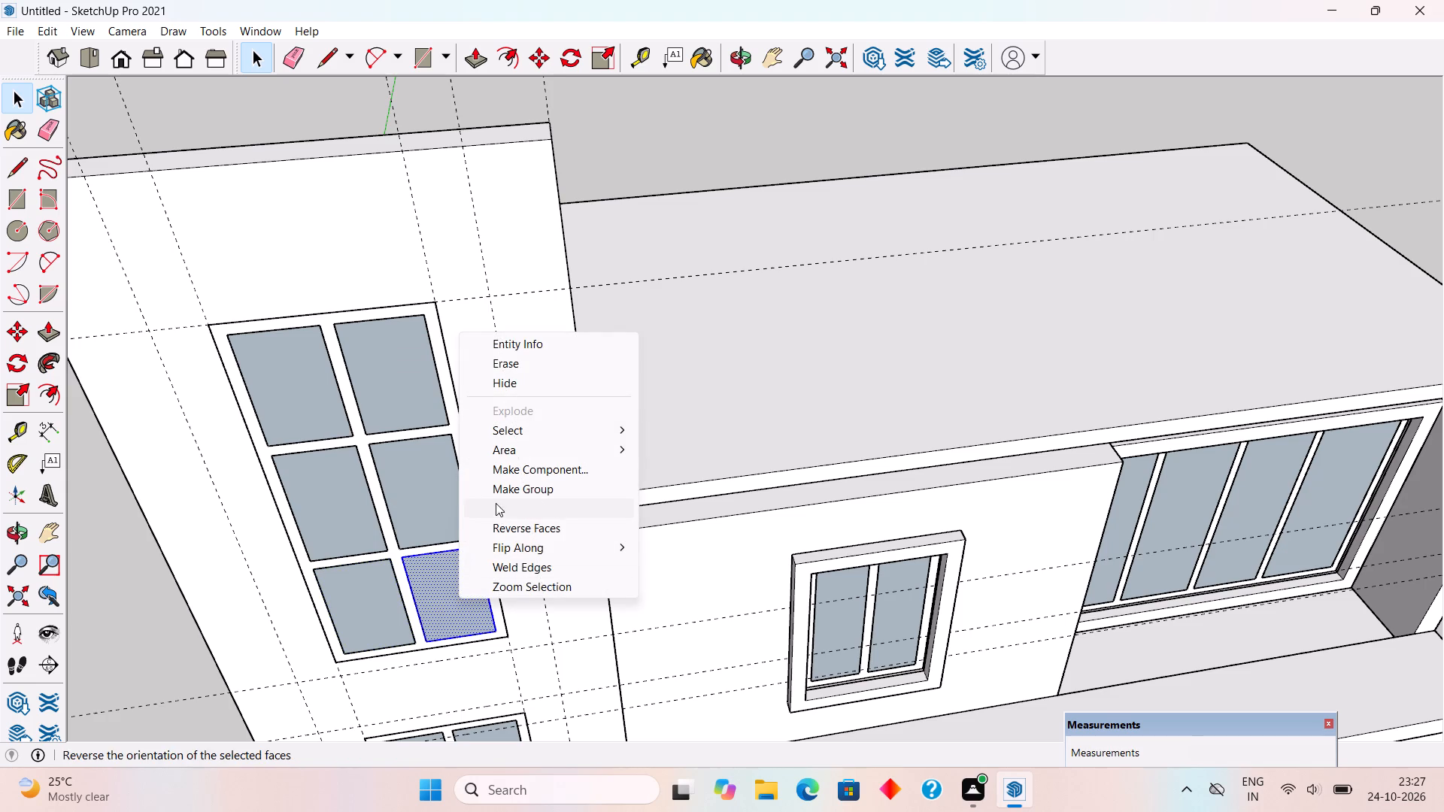
left_click(502, 490)
scroll(502, 490, "down", 4)
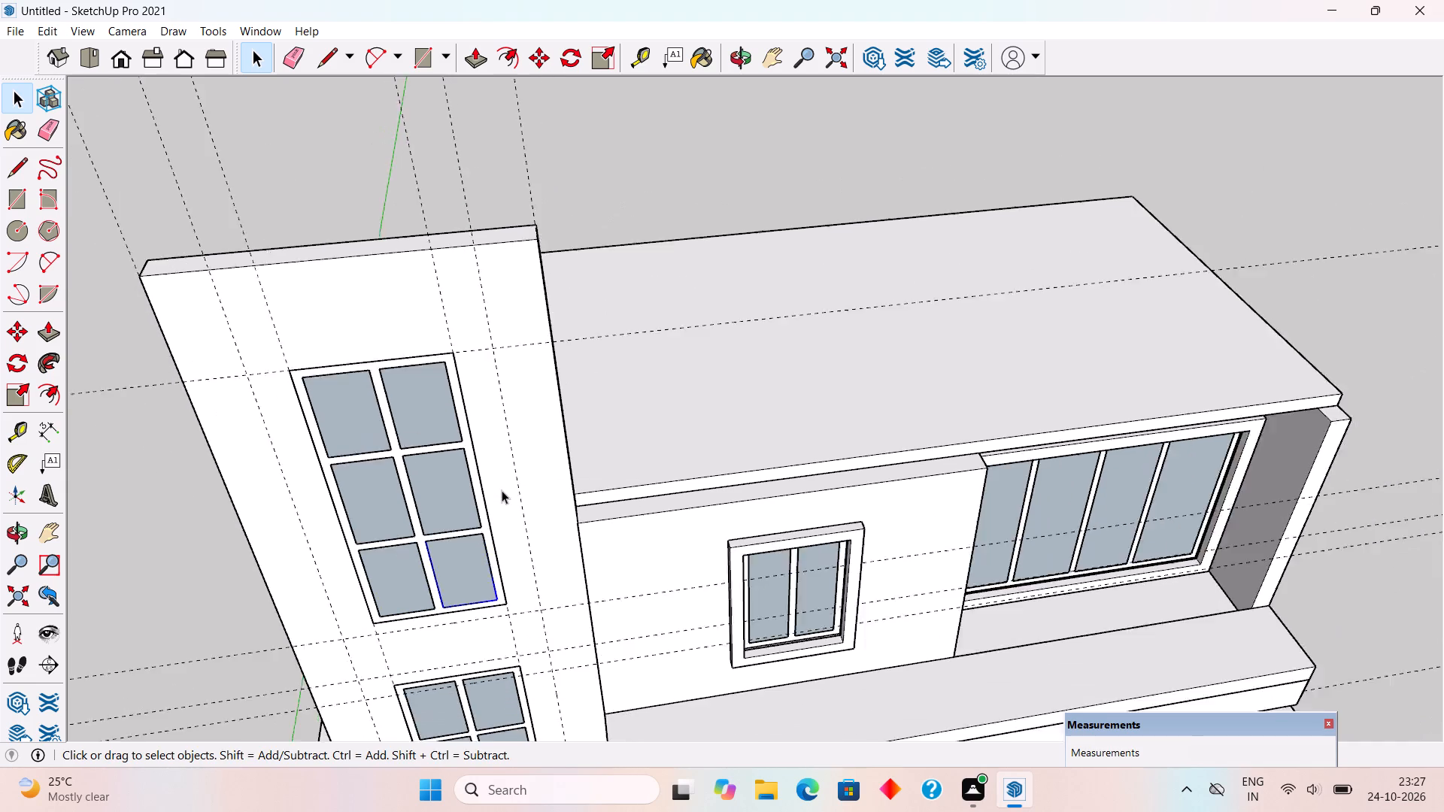
scroll(502, 490, "down", 5)
middle_click_drag(521, 563, 584, 384)
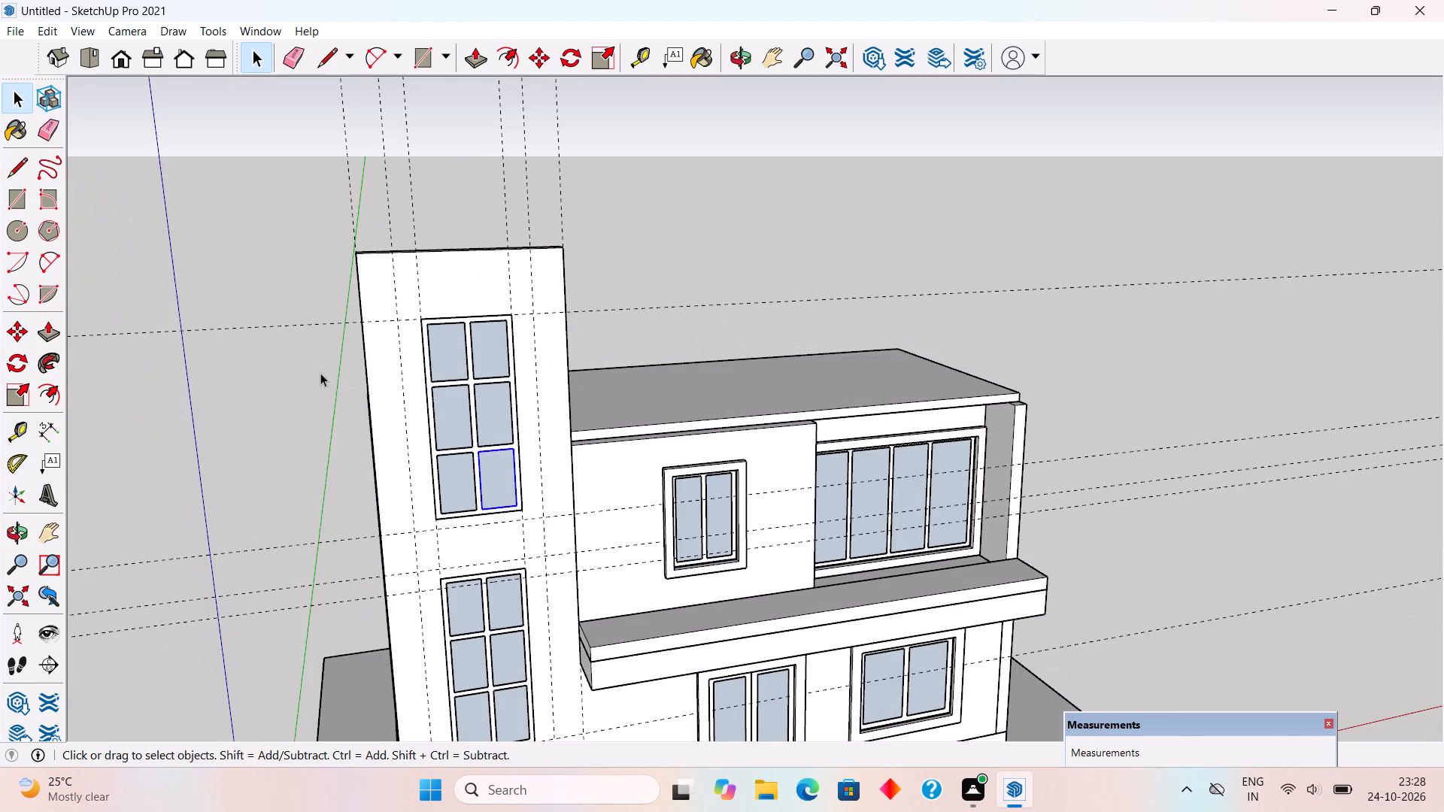
left_click(320, 373)
Draw a 9' by 30' rectangle over the tall front wall's outer face, from its top corner to the opposite bottom corner.
scroll(328, 369, "down", 4)
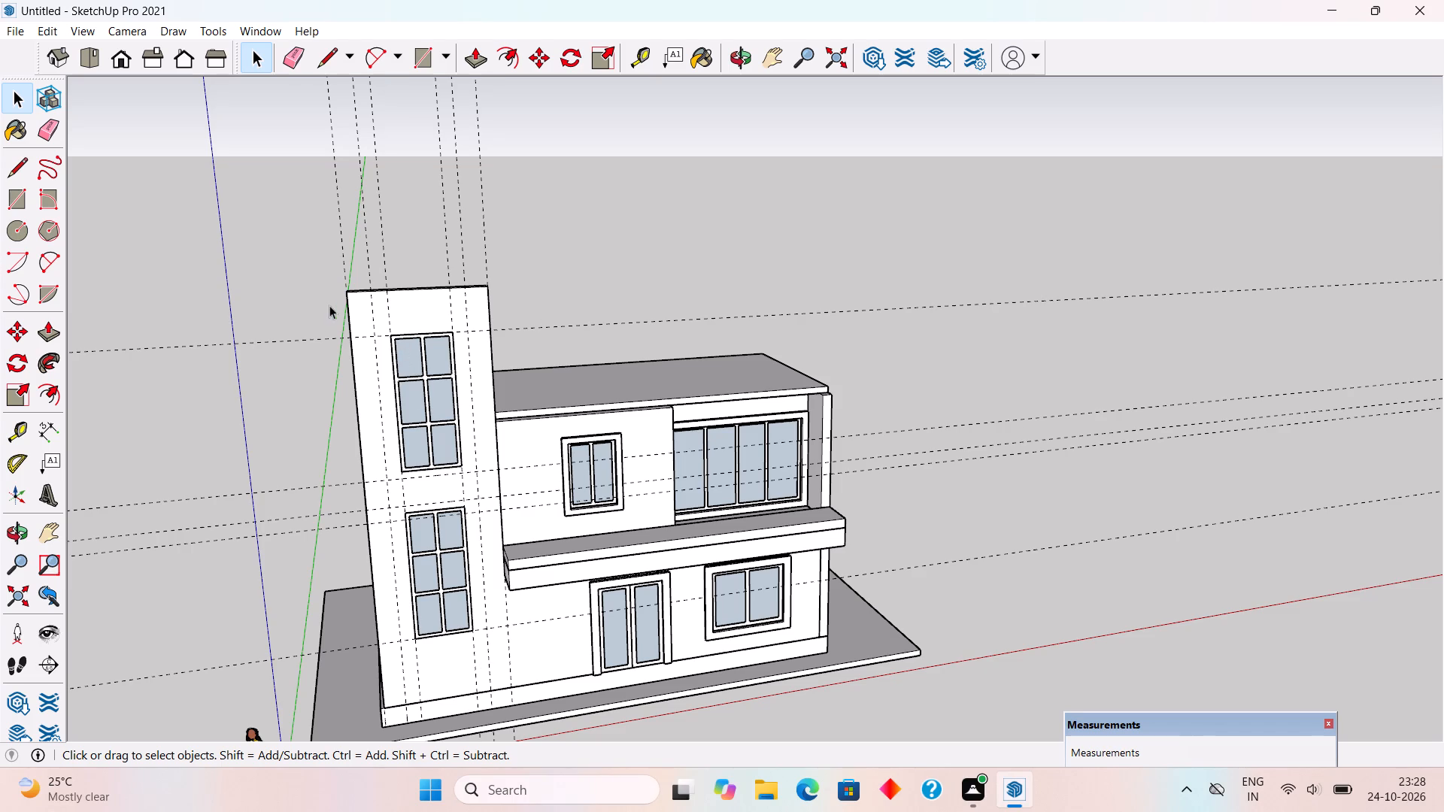
key("r")
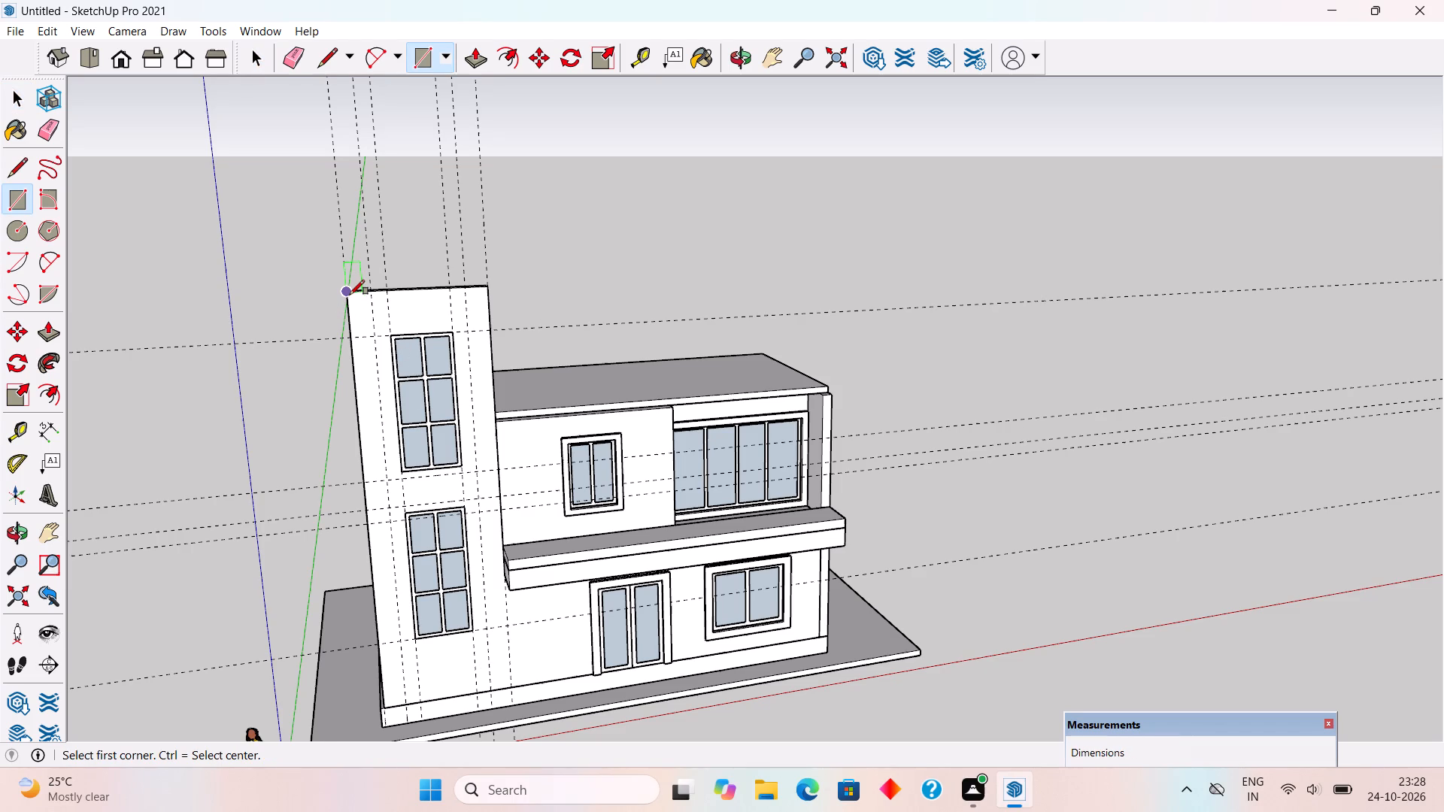
left_click(350, 295)
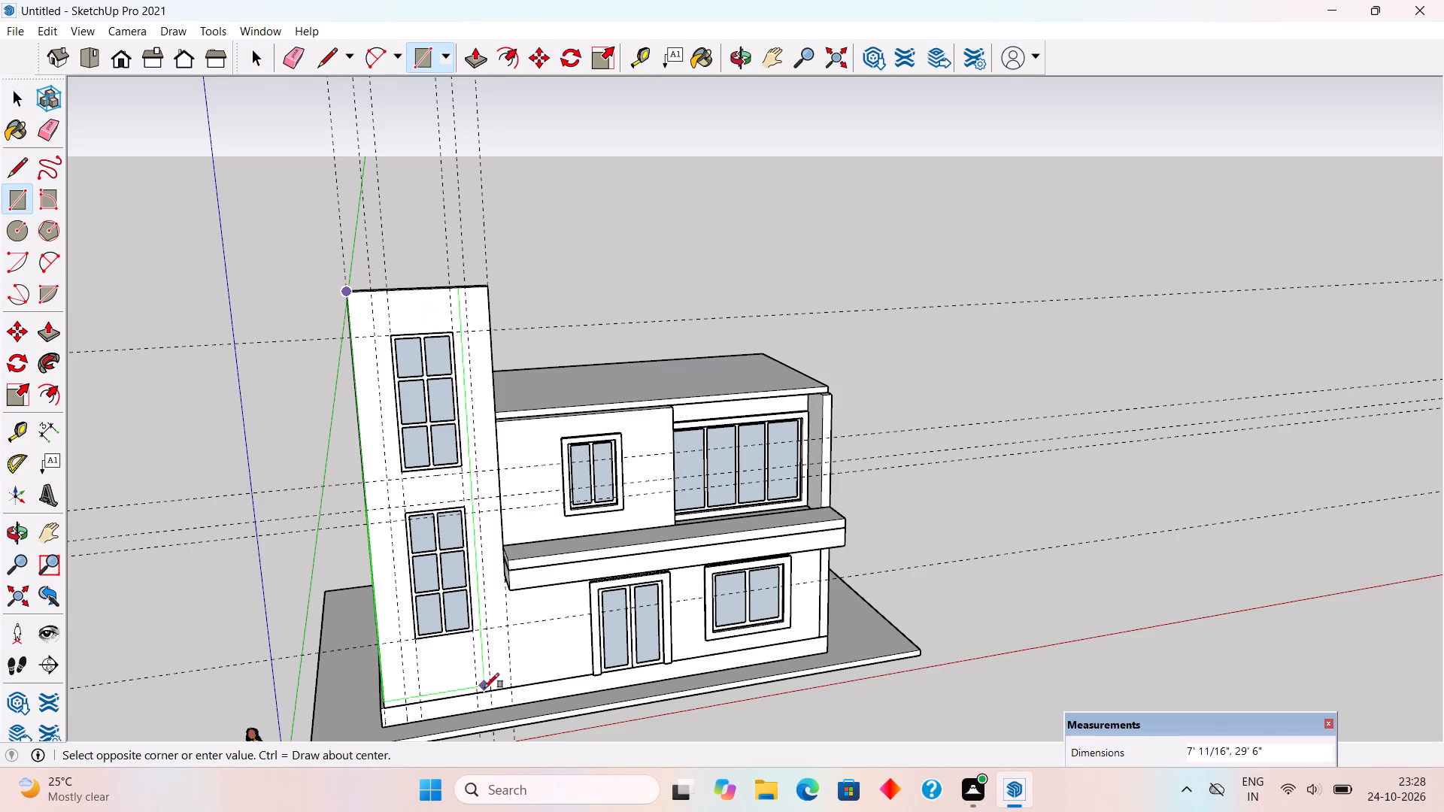
left_click(508, 689)
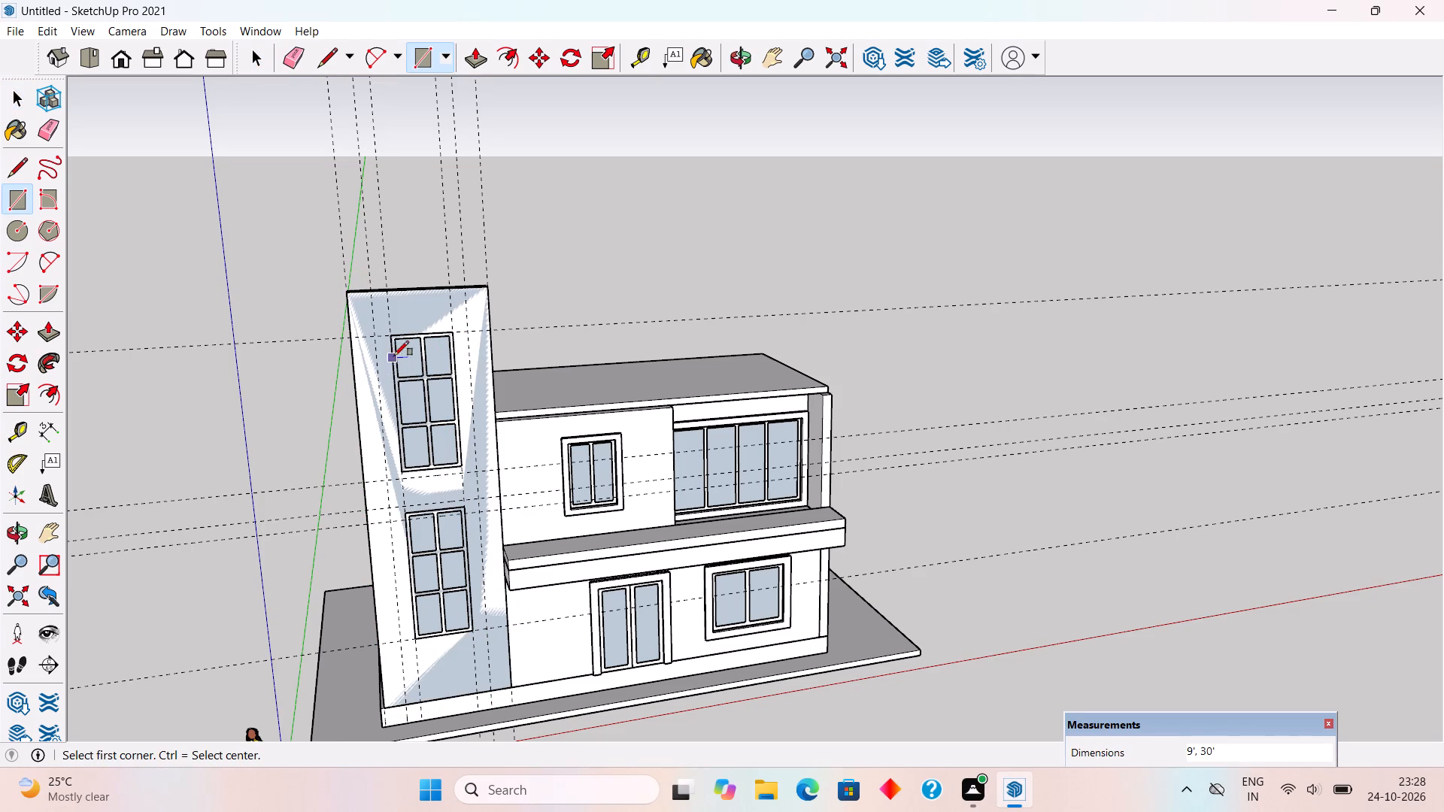
Draw a 4' by 22' rectangle enclosing both stair windows on the tall wall's new face and delete the face inside it.
scroll(387, 337, "up", 7)
left_click(390, 333)
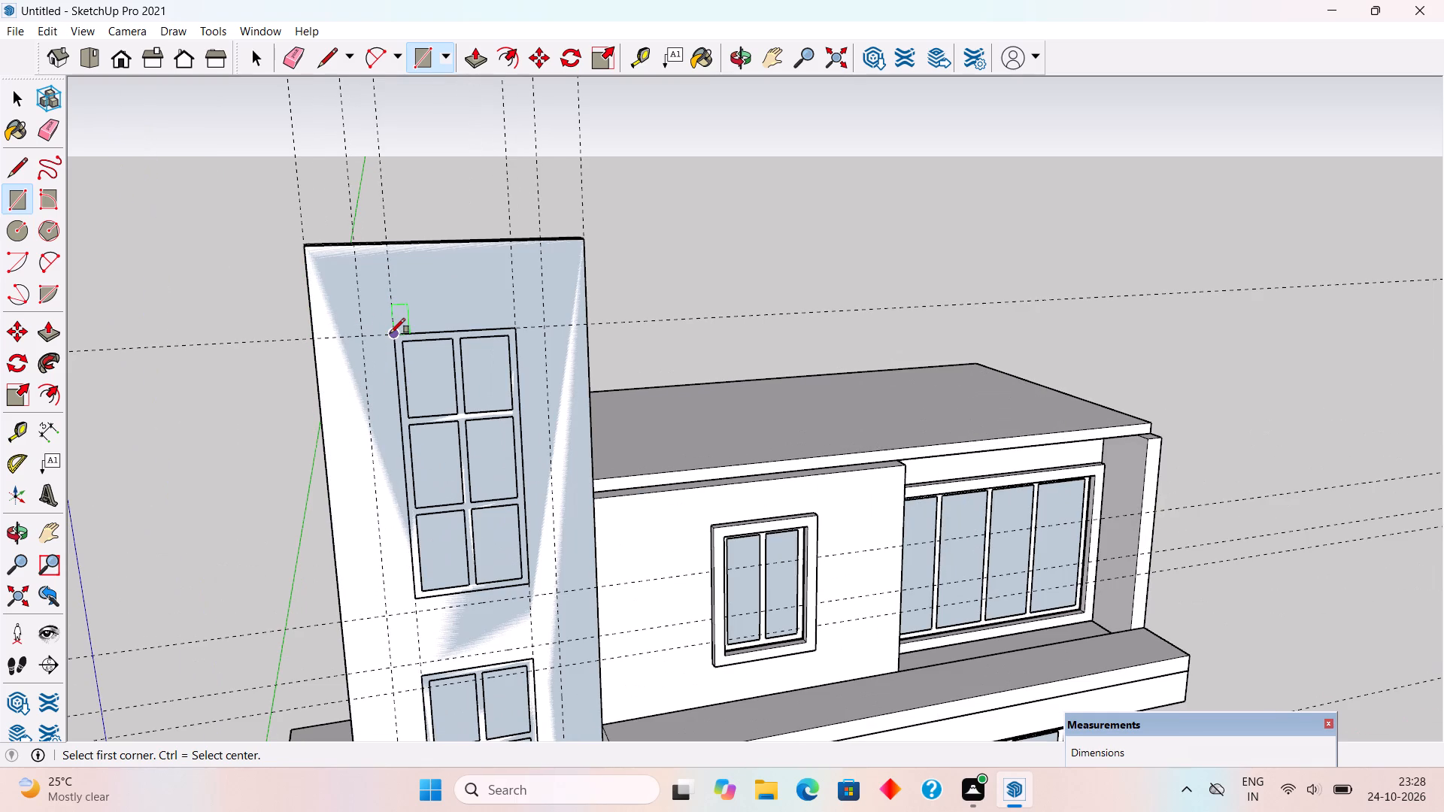
scroll(400, 389, "down", 3)
scroll(444, 467, "down", 3)
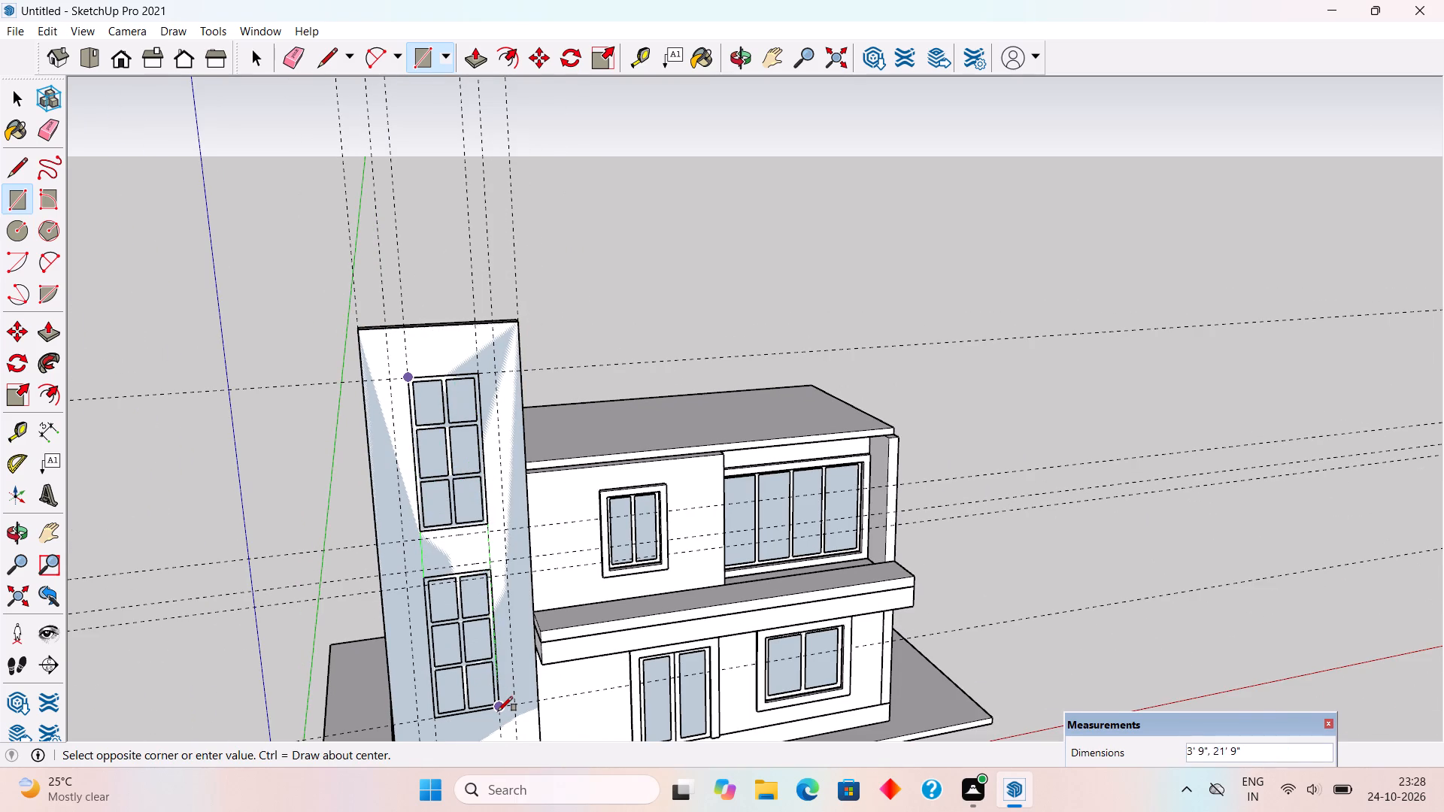
left_click(500, 711)
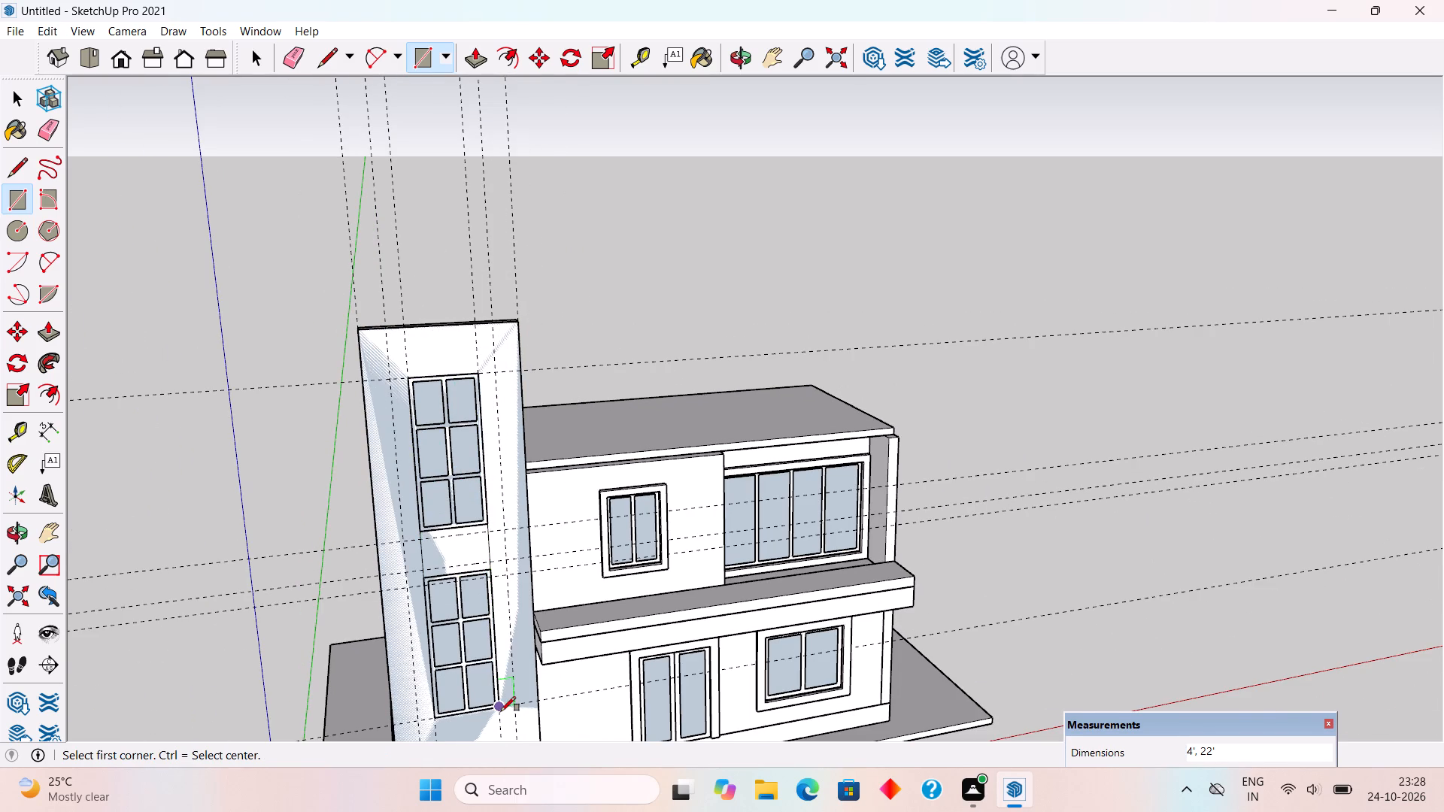
key("space")
left_click(449, 566)
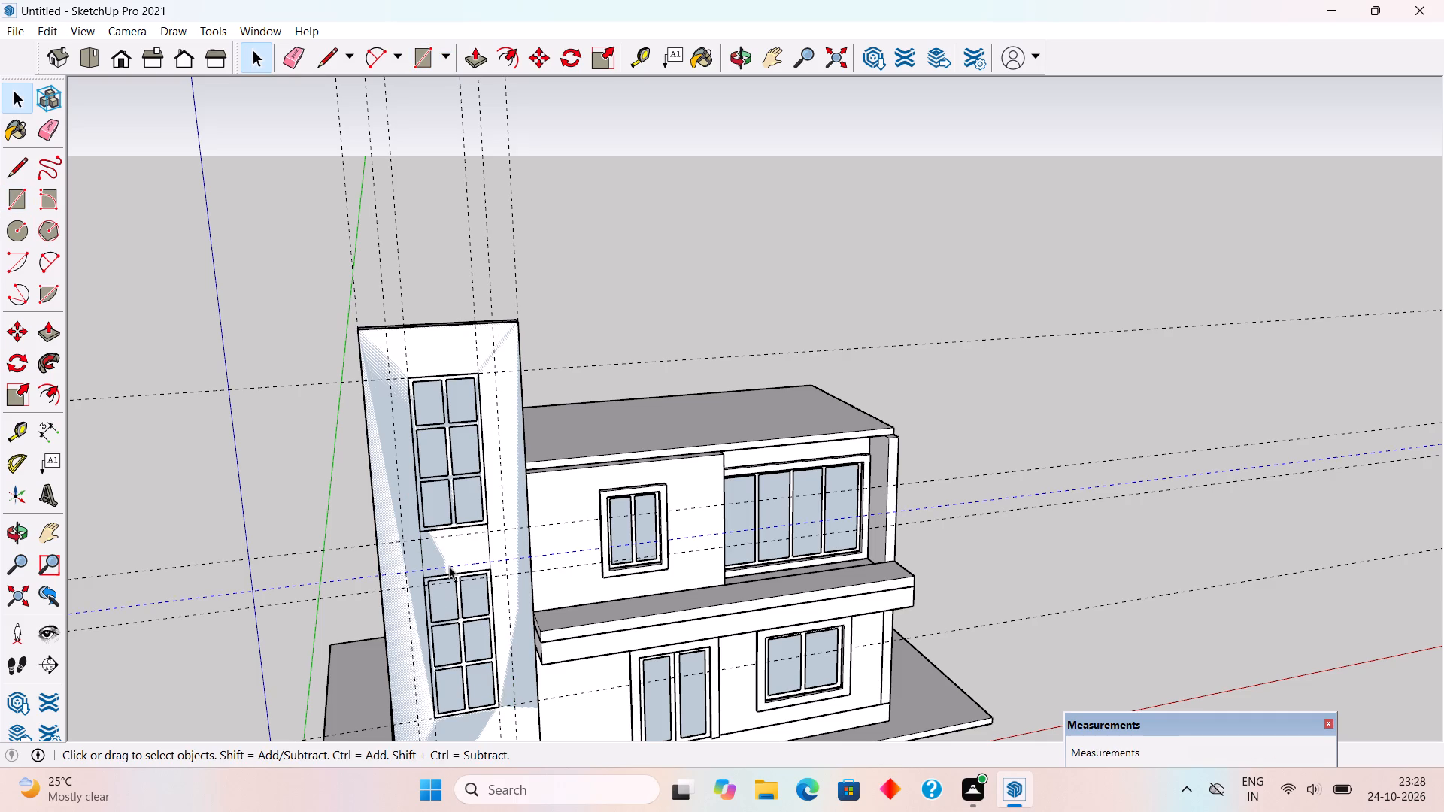
left_click(450, 550)
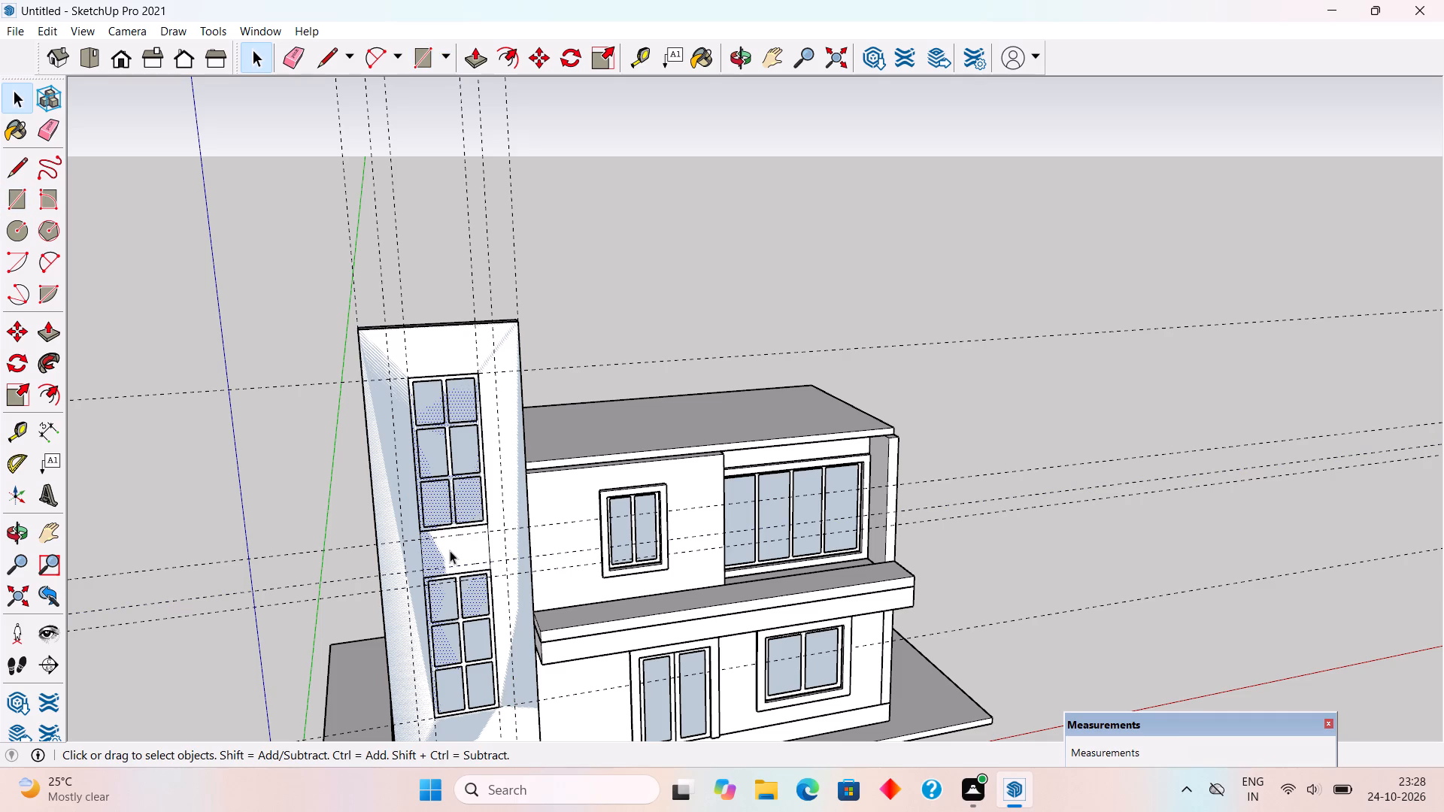
key("Delete")
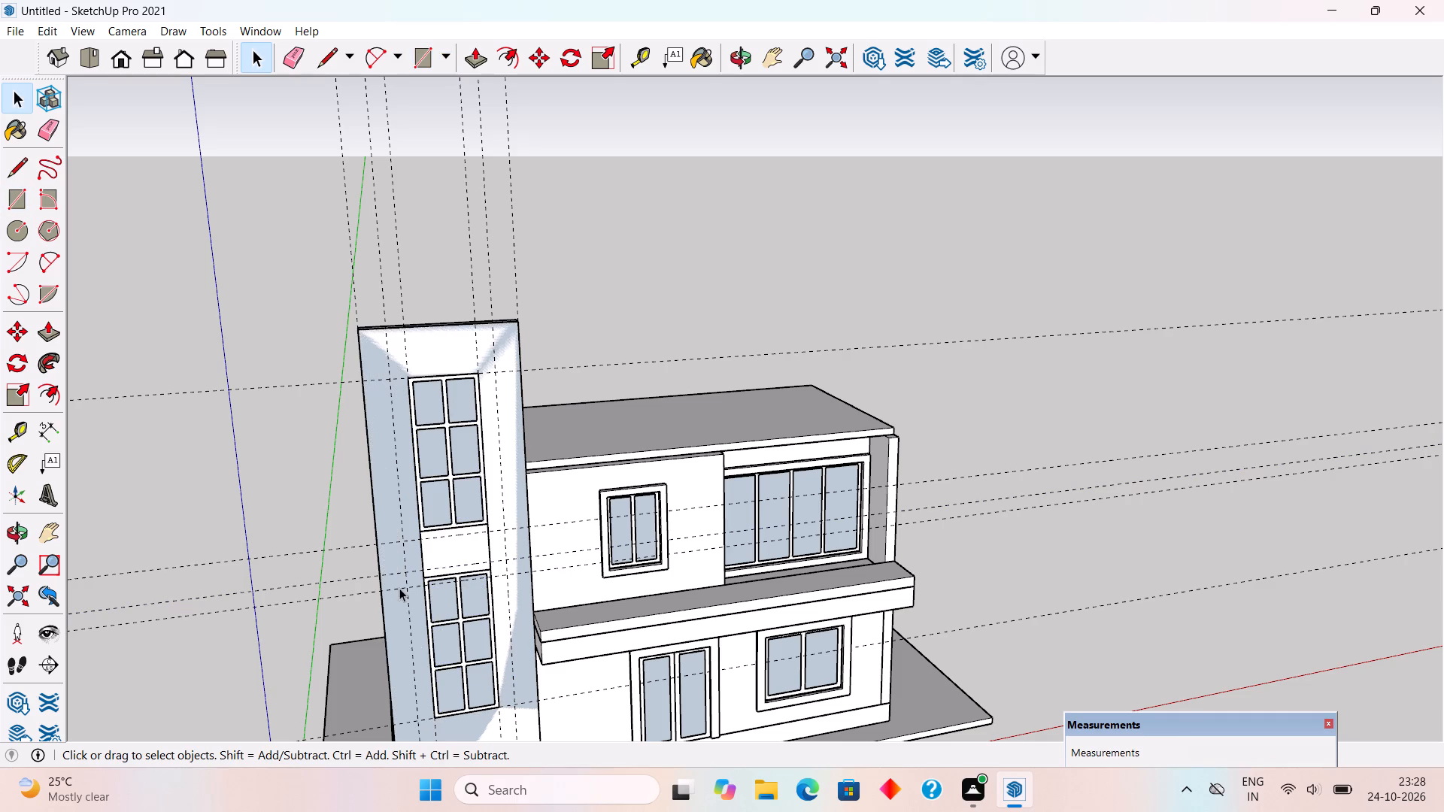
Draw a rectangle 6' by about 26' 4" around both stair windows between the outer guides and delete the face inside it.
key("r")
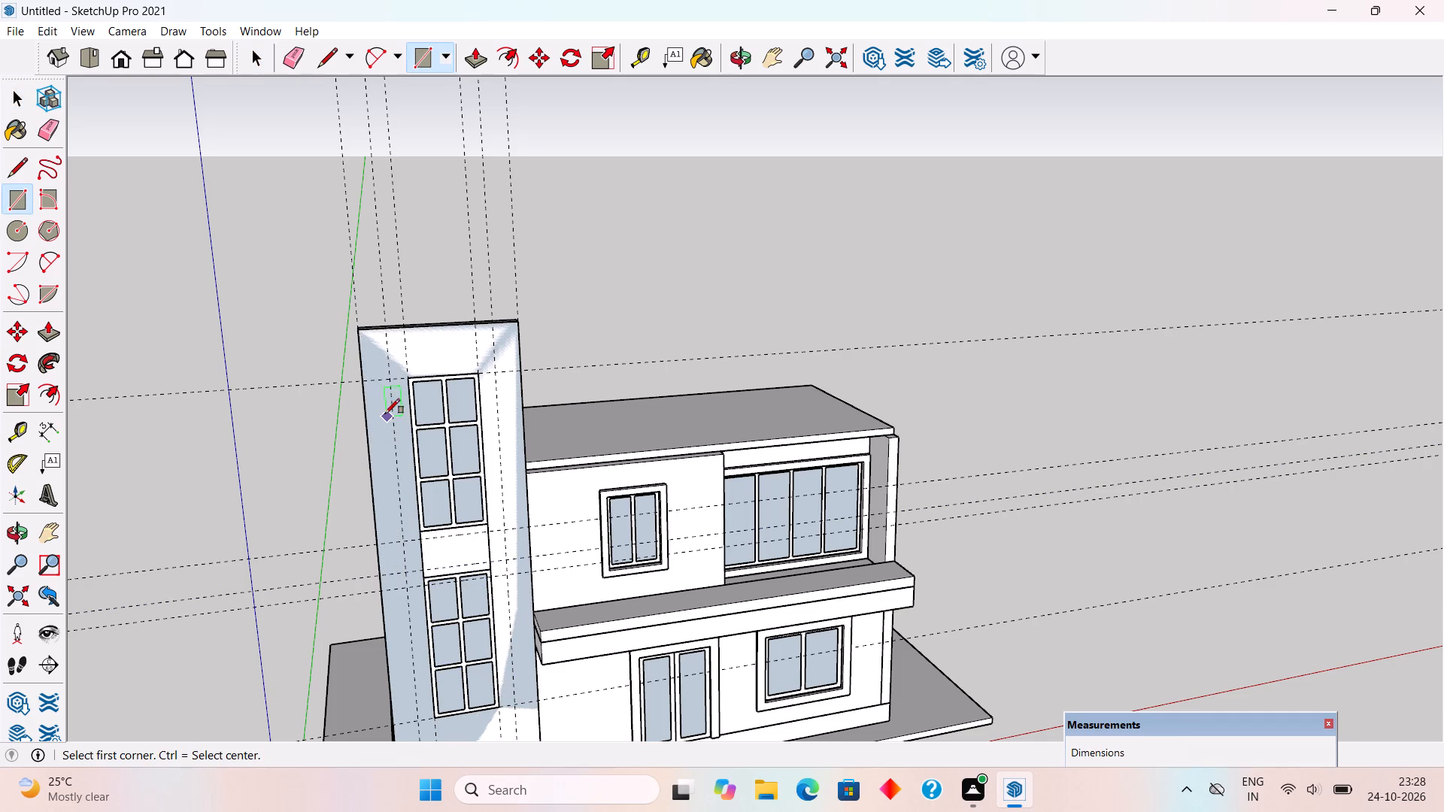
left_click(386, 363)
scroll(488, 593, "down", 3)
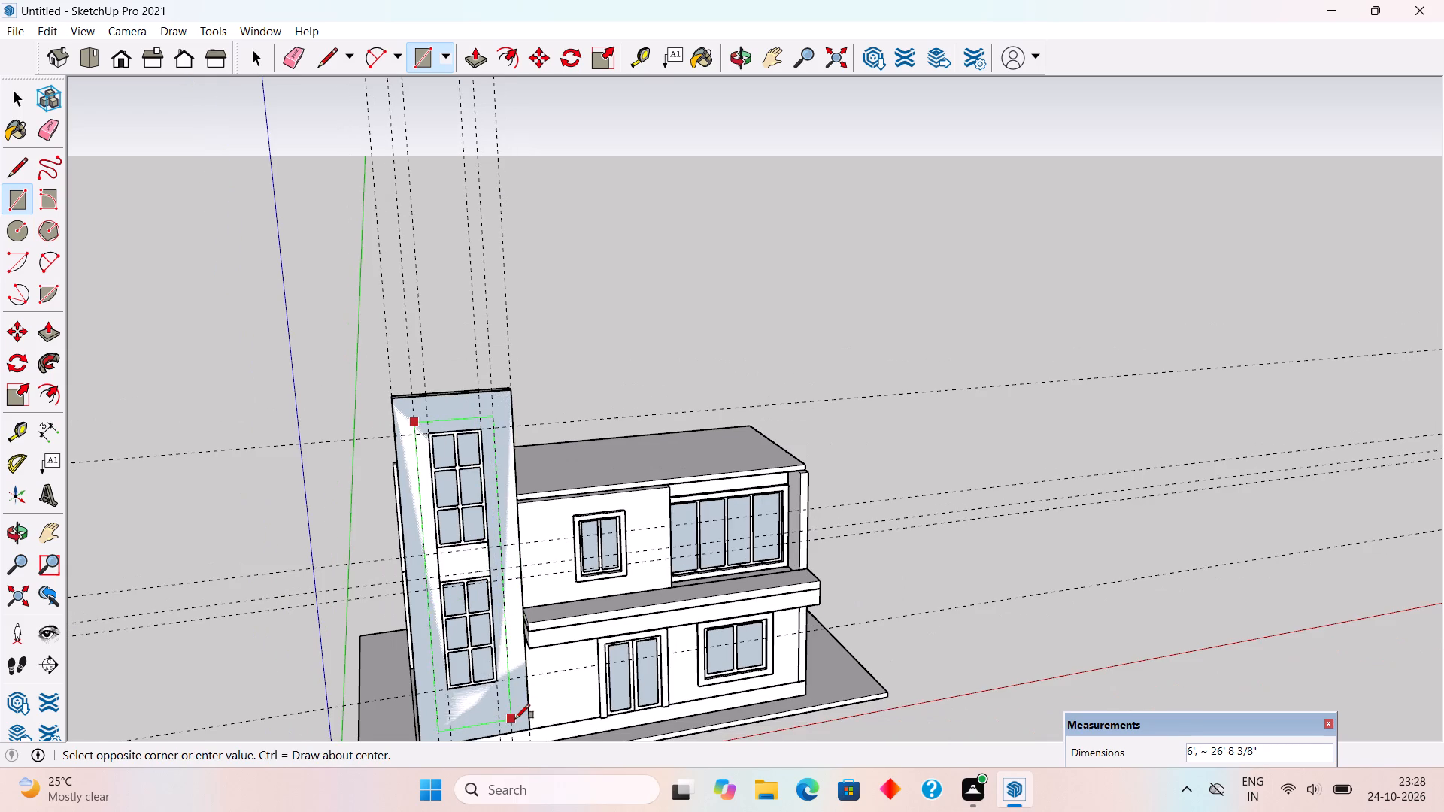
scroll(515, 719, "up", 3)
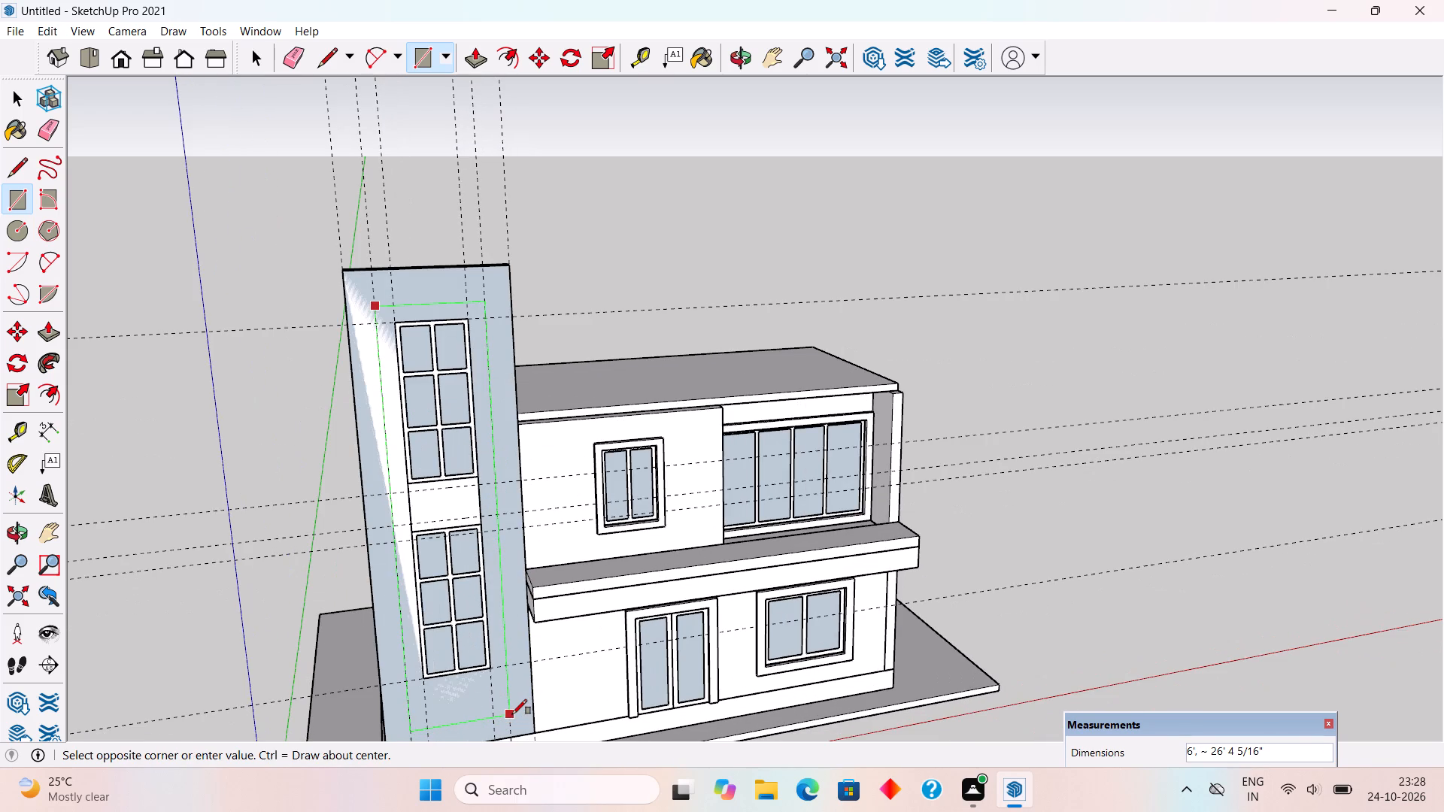
left_click(512, 714)
key("space")
left_click(465, 689)
key("Delete")
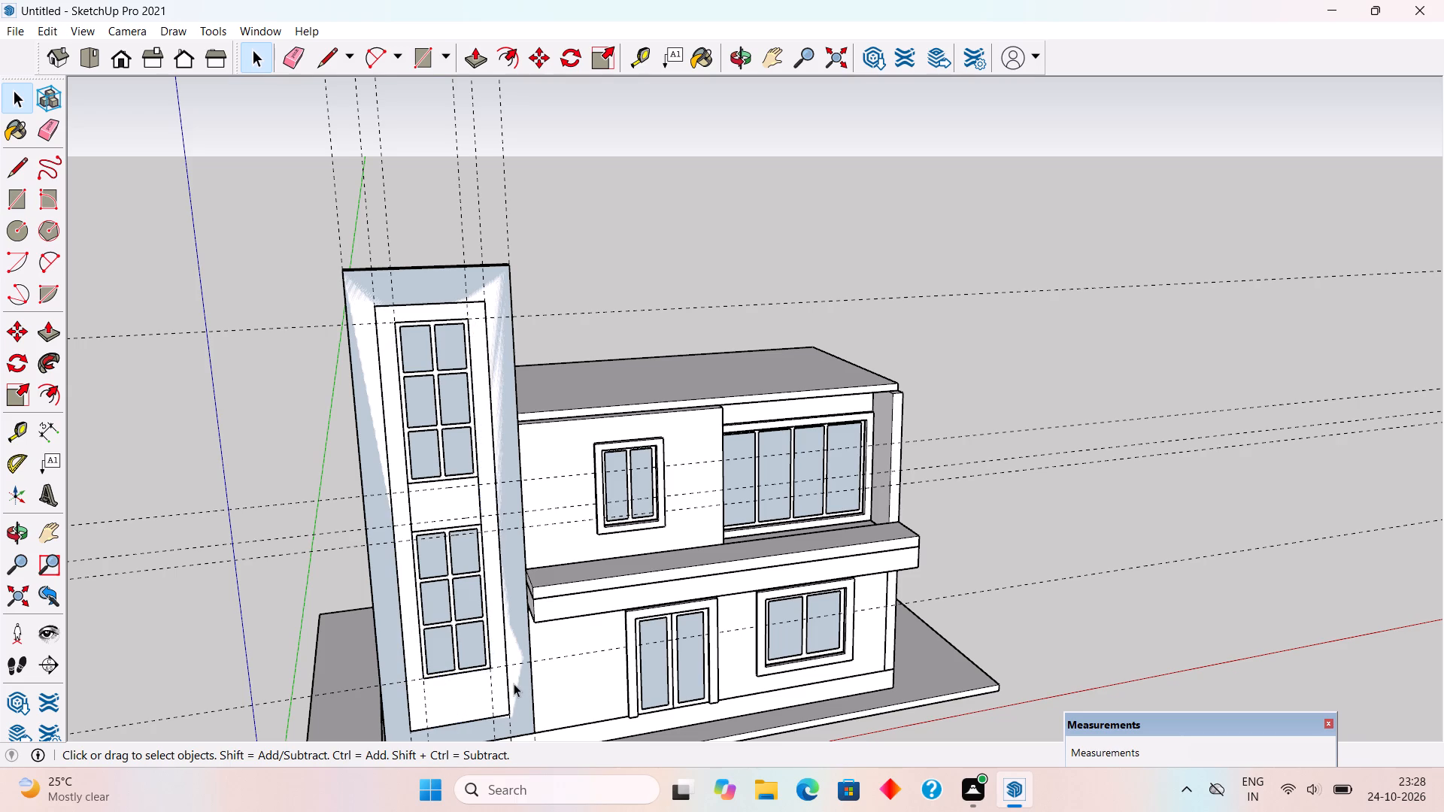
Extrude the border face around the stair windows 3' outward and make the whole border a group.
key("p")
left_click(524, 657)
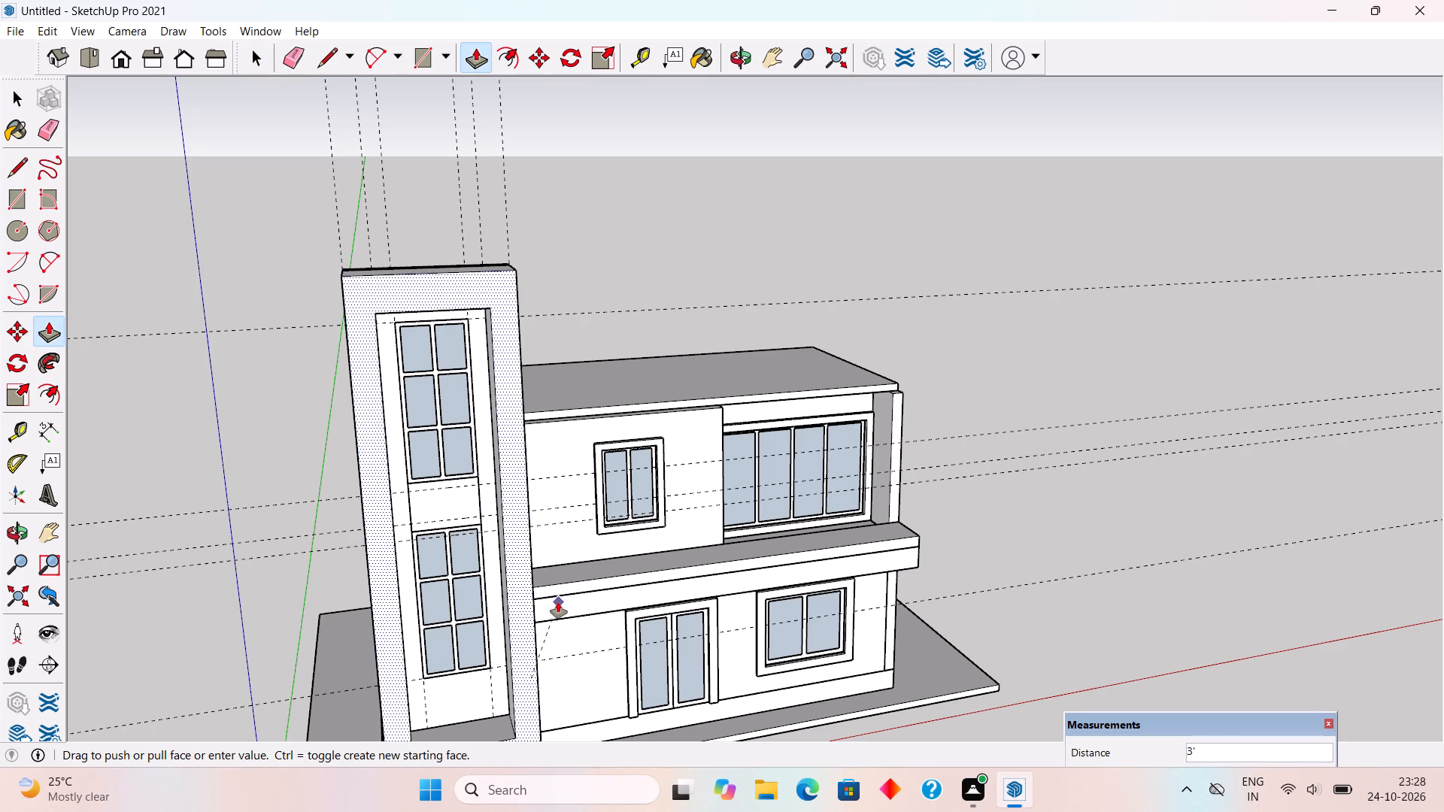
left_click(559, 601)
key("space")
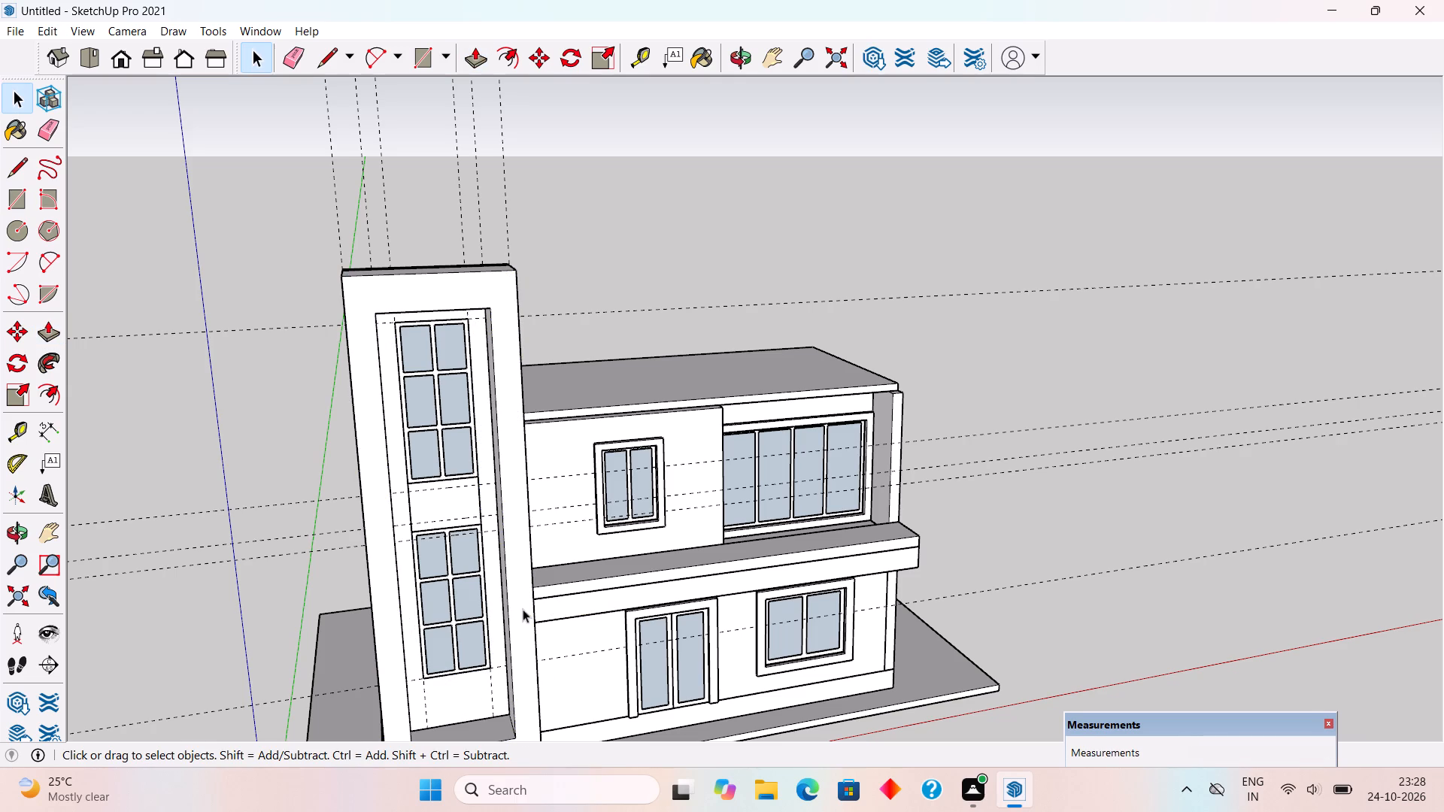
triple_click(514, 615)
right_click(514, 615)
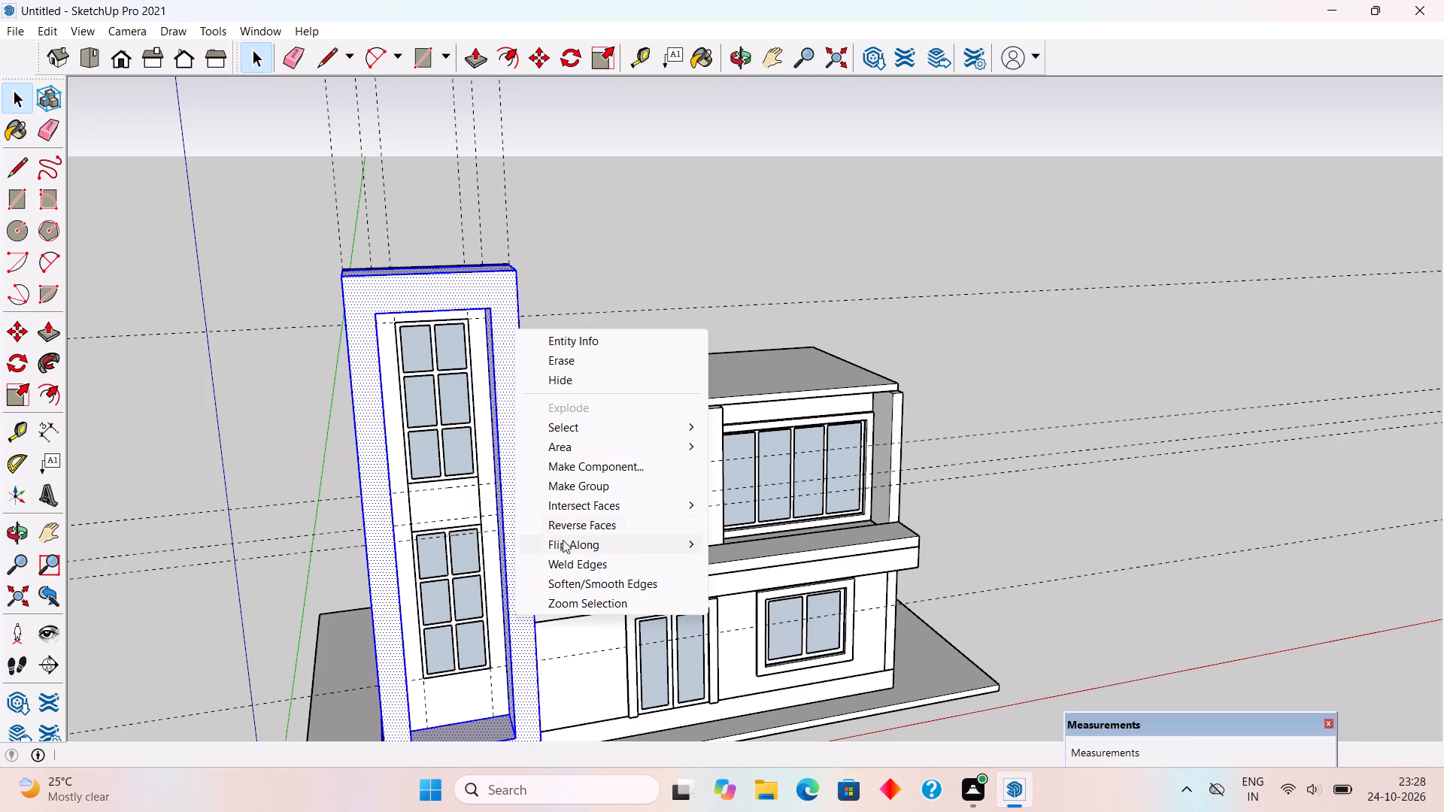
left_click(566, 484)
Examine the projecting border around the stair windows from the front, low and stair-side views of the house.
scroll(565, 480, "down", 6)
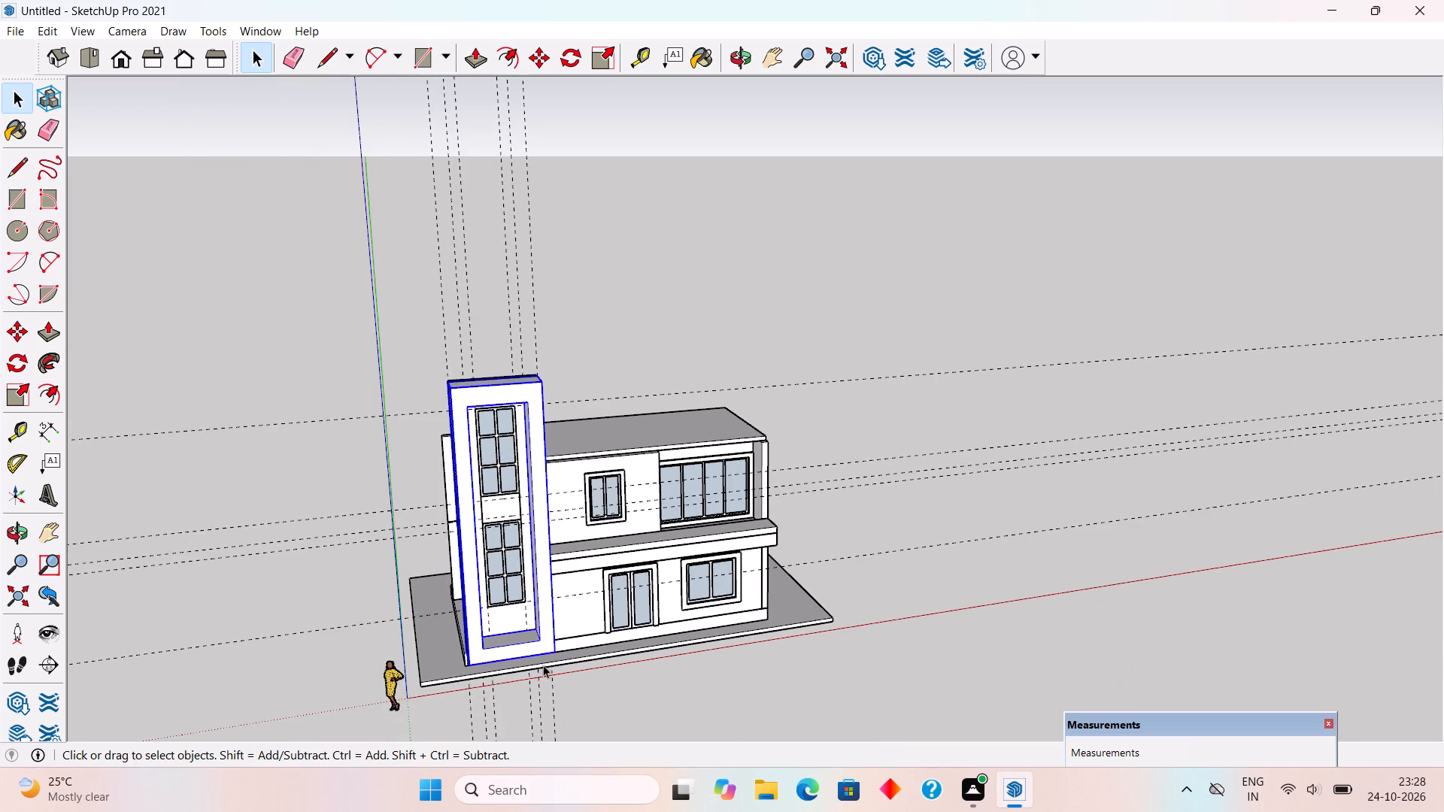
middle_click_drag(504, 645, 314, 493)
left_click(269, 543)
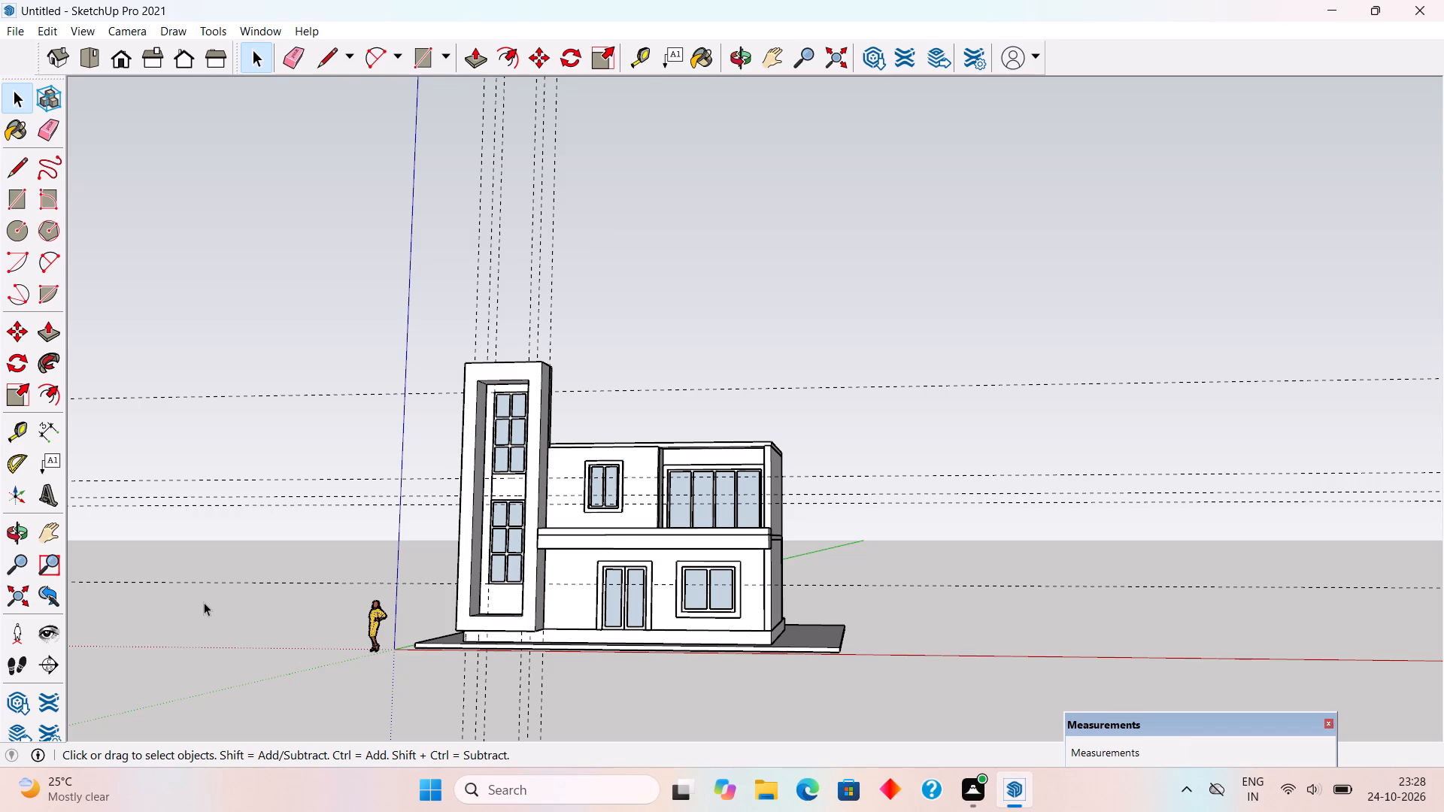
middle_click_drag(251, 663, 398, 795)
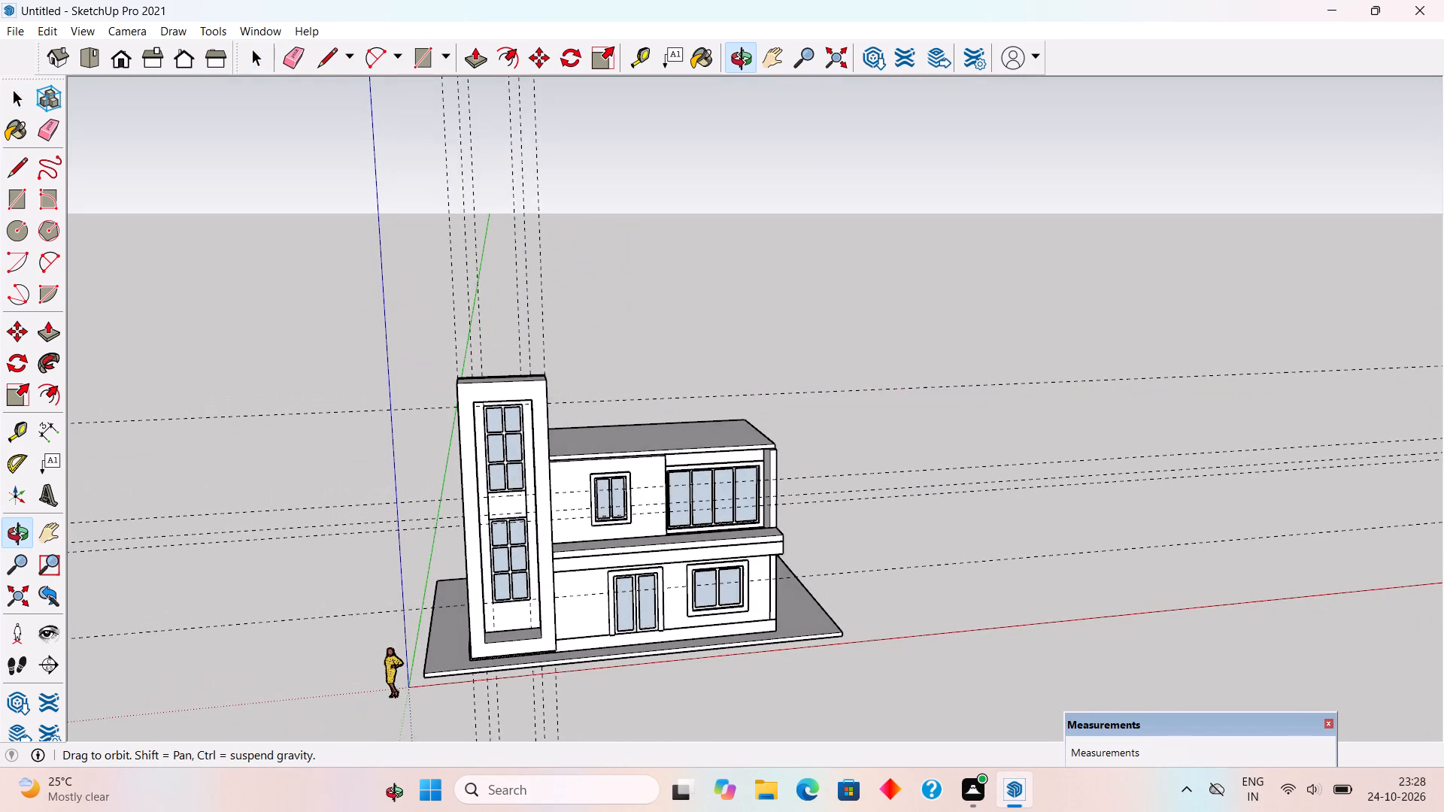
middle_click_drag(398, 795, 520, 811)
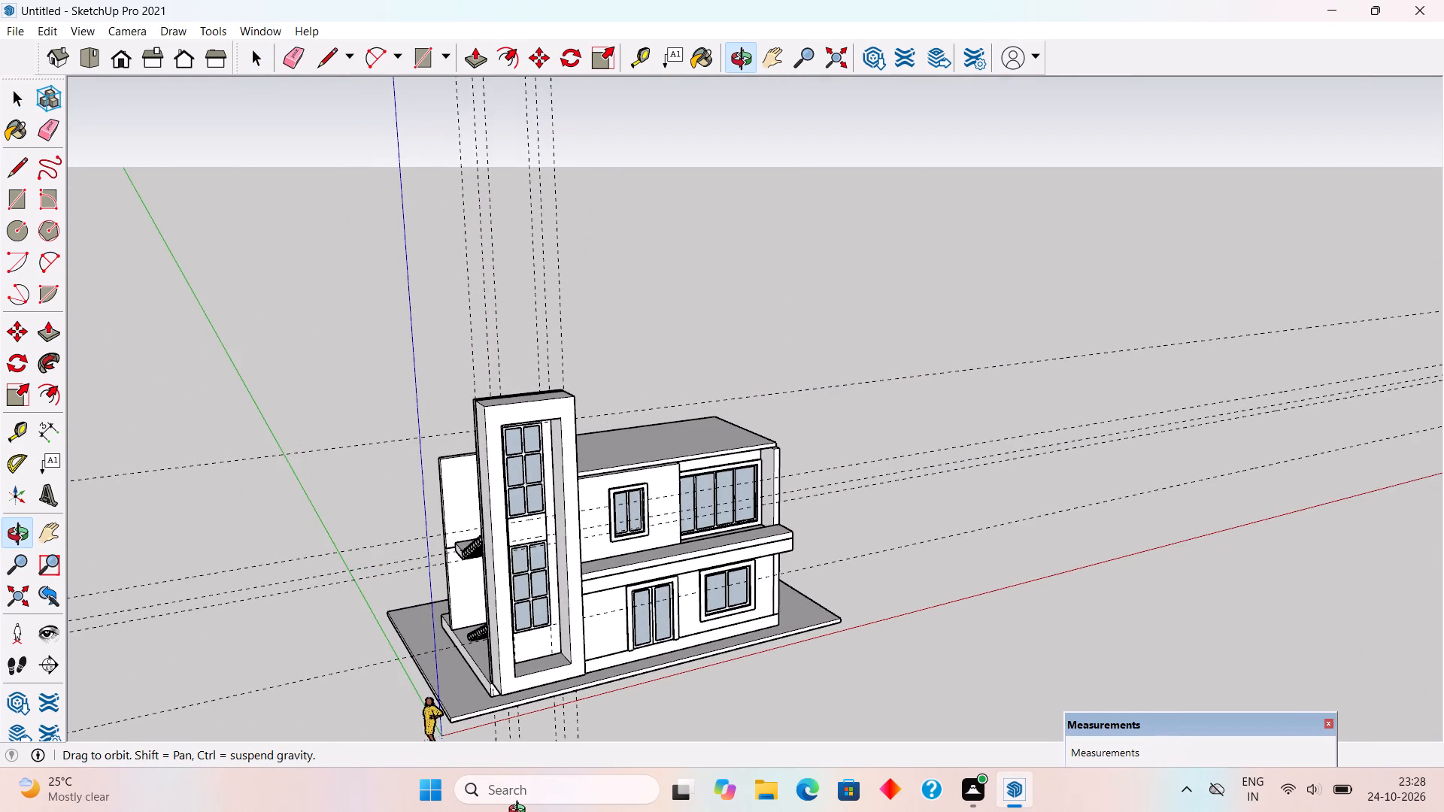
middle_click_drag(520, 811, 382, 807)
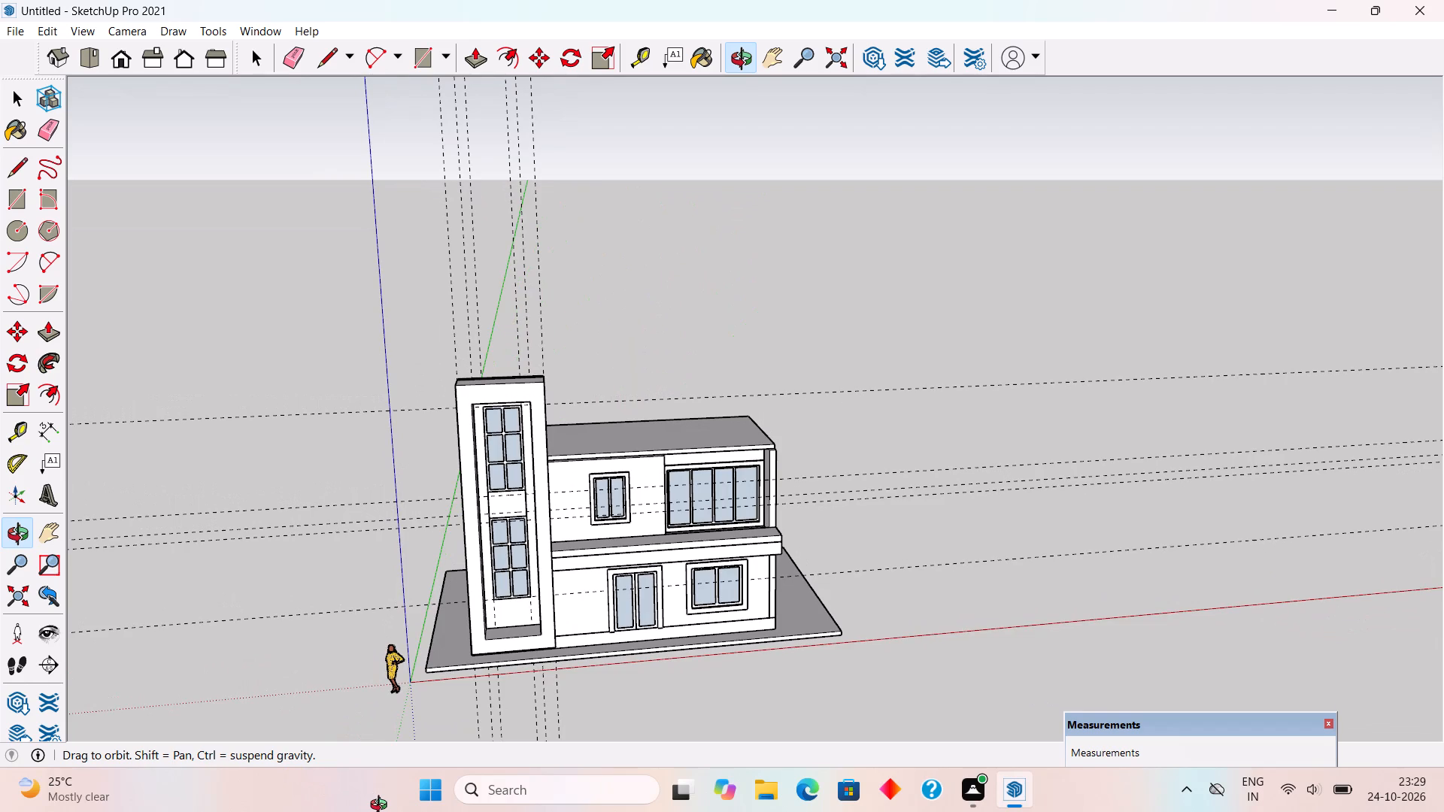
middle_click_drag(382, 807, 958, 799)
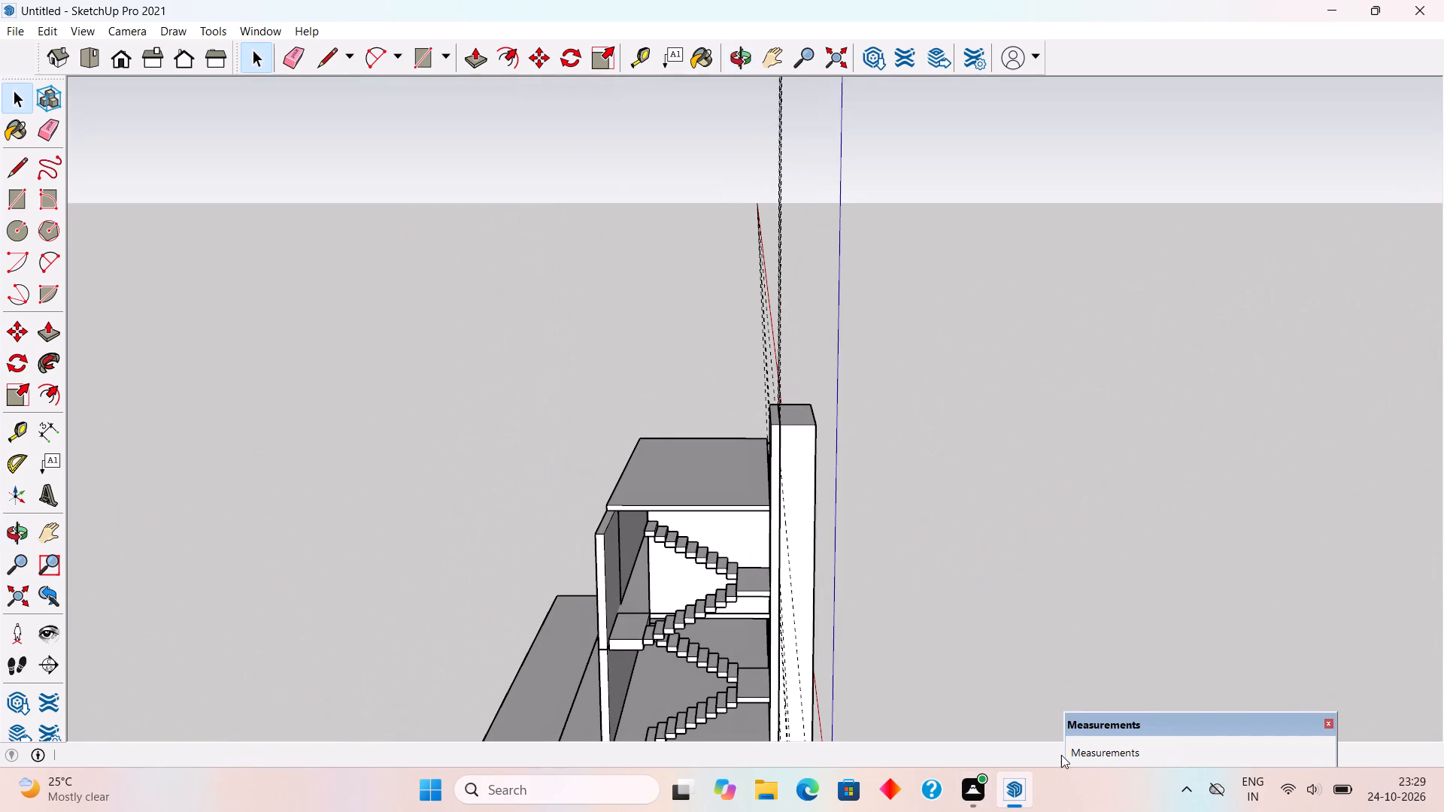
middle_click_drag(841, 605, 990, 581)
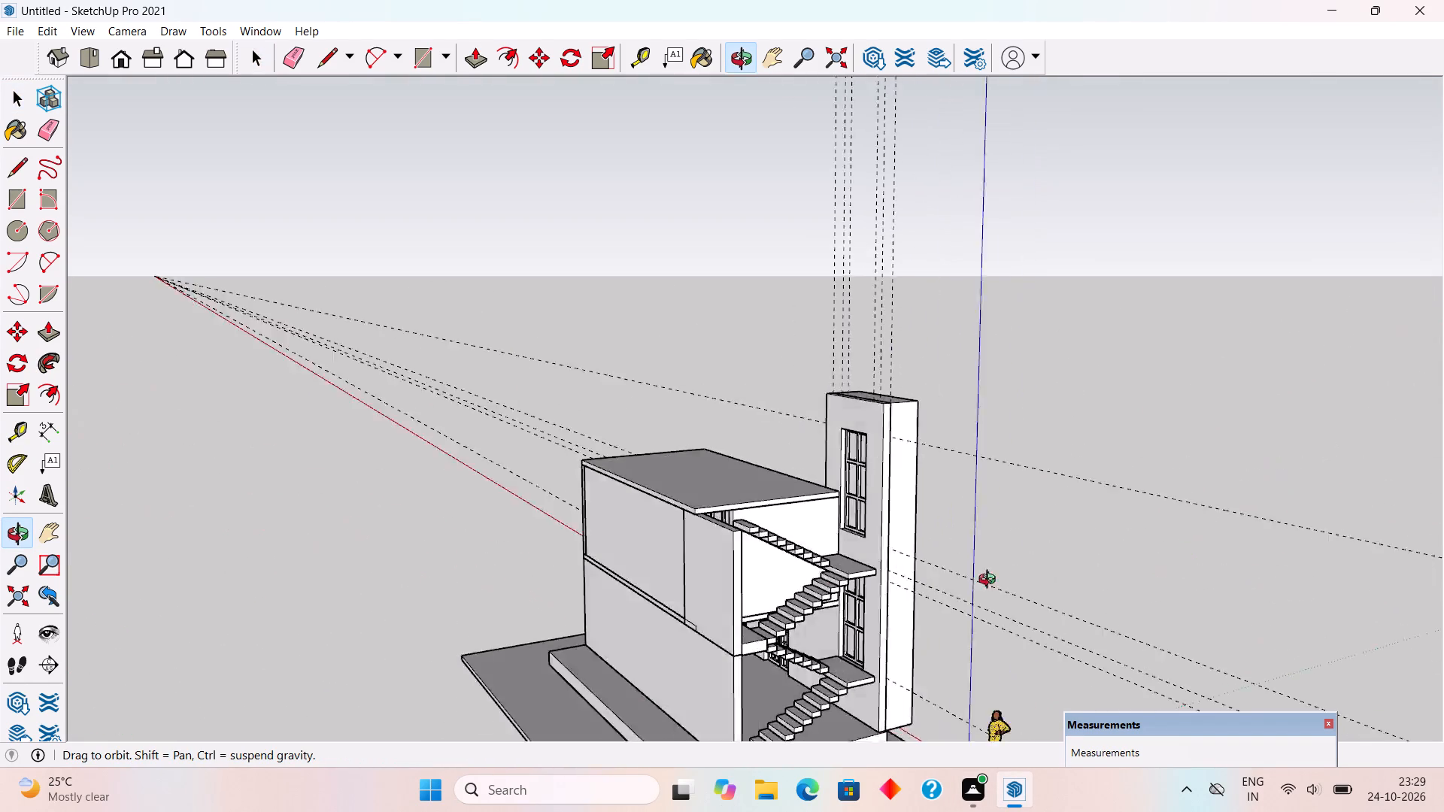
middle_click_drag(990, 581, 395, 636)
Open the front wall's group for editing and select its outer face between the two stair windows.
scroll(652, 585, "up", 3)
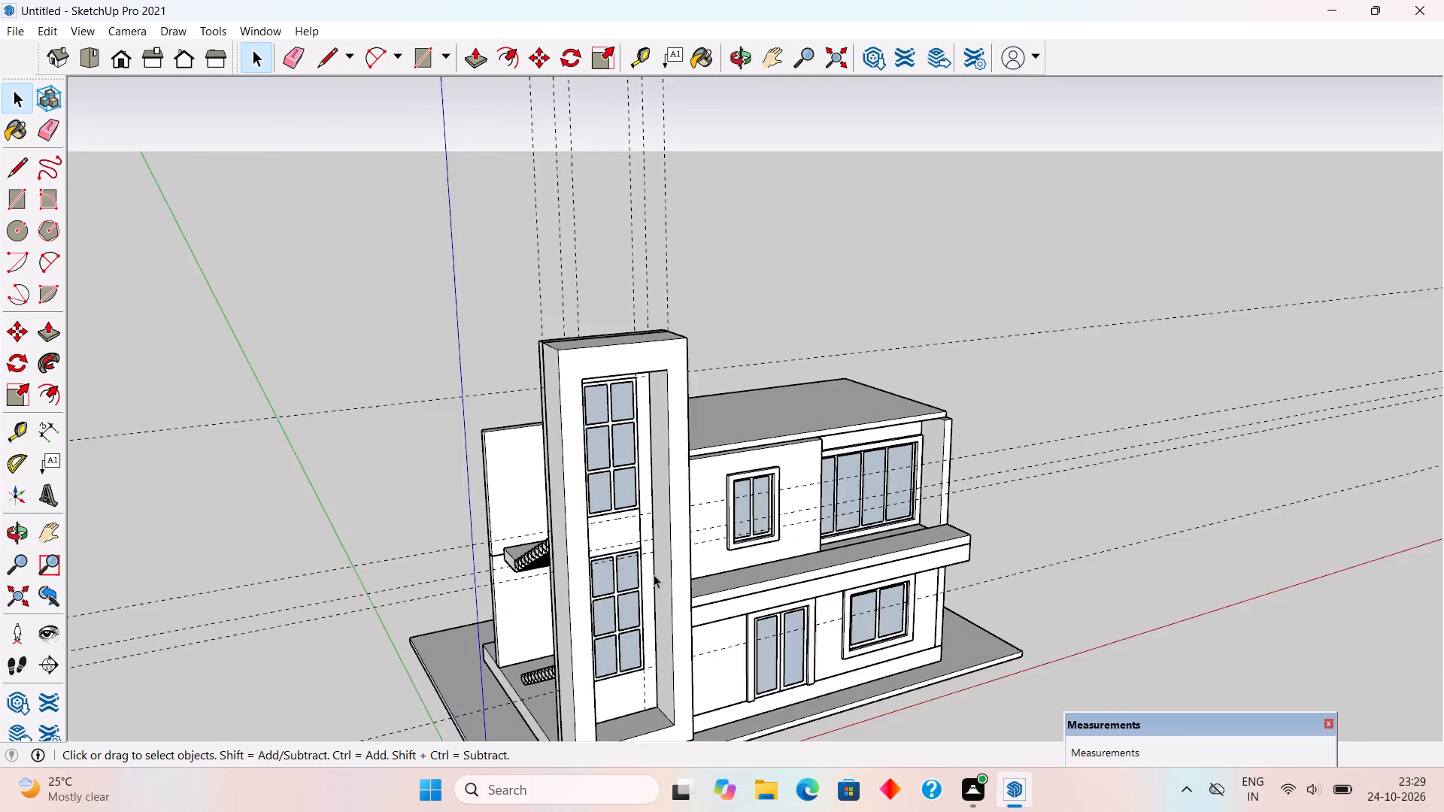
scroll(654, 574, "up", 1)
scroll(569, 538, "up", 5)
triple_click(621, 532)
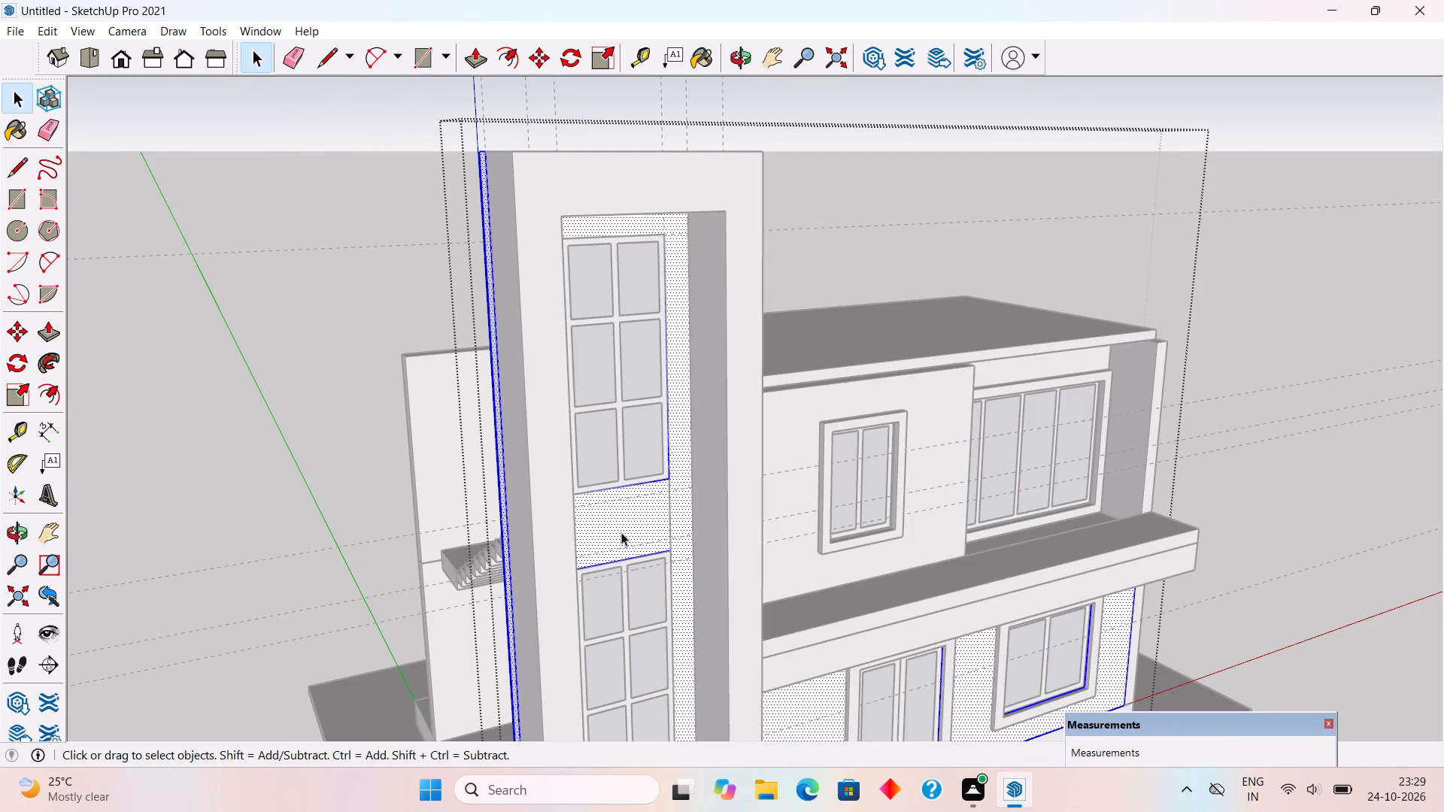
scroll(629, 532, "up", 1)
left_click(630, 532)
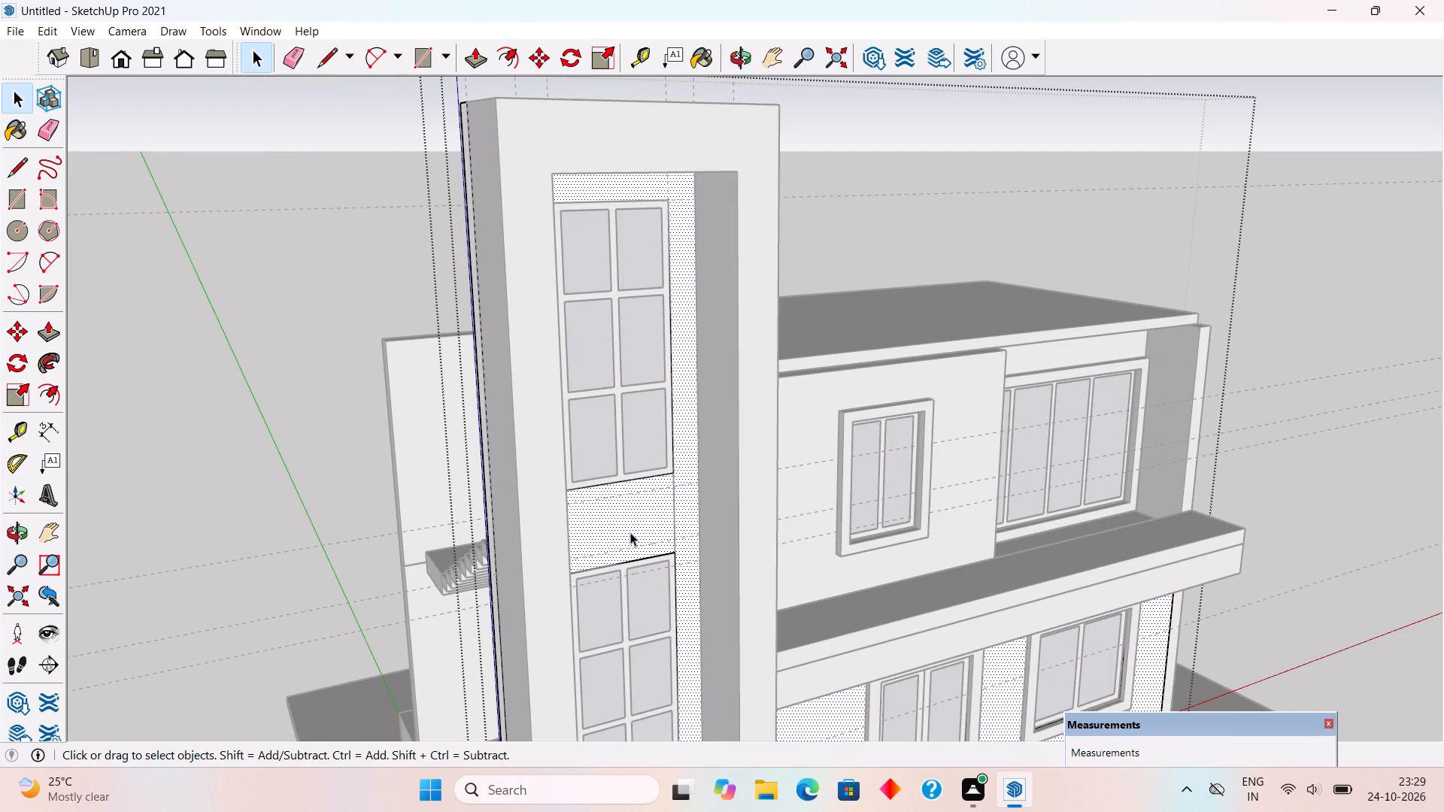
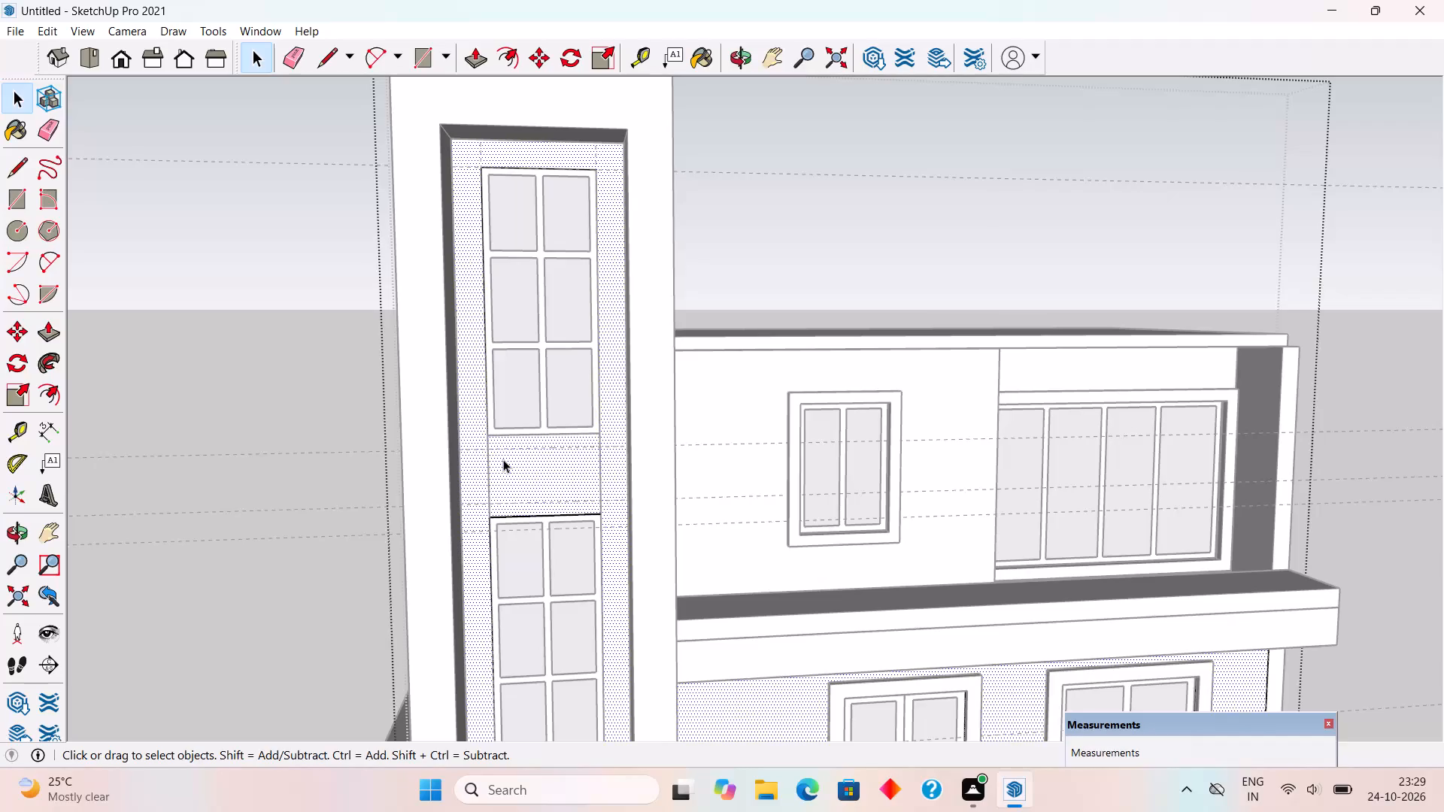
Draw a rectangle 6' by about 26' 4" on the front wall, along the inner edges of the stair-window border.
key("r")
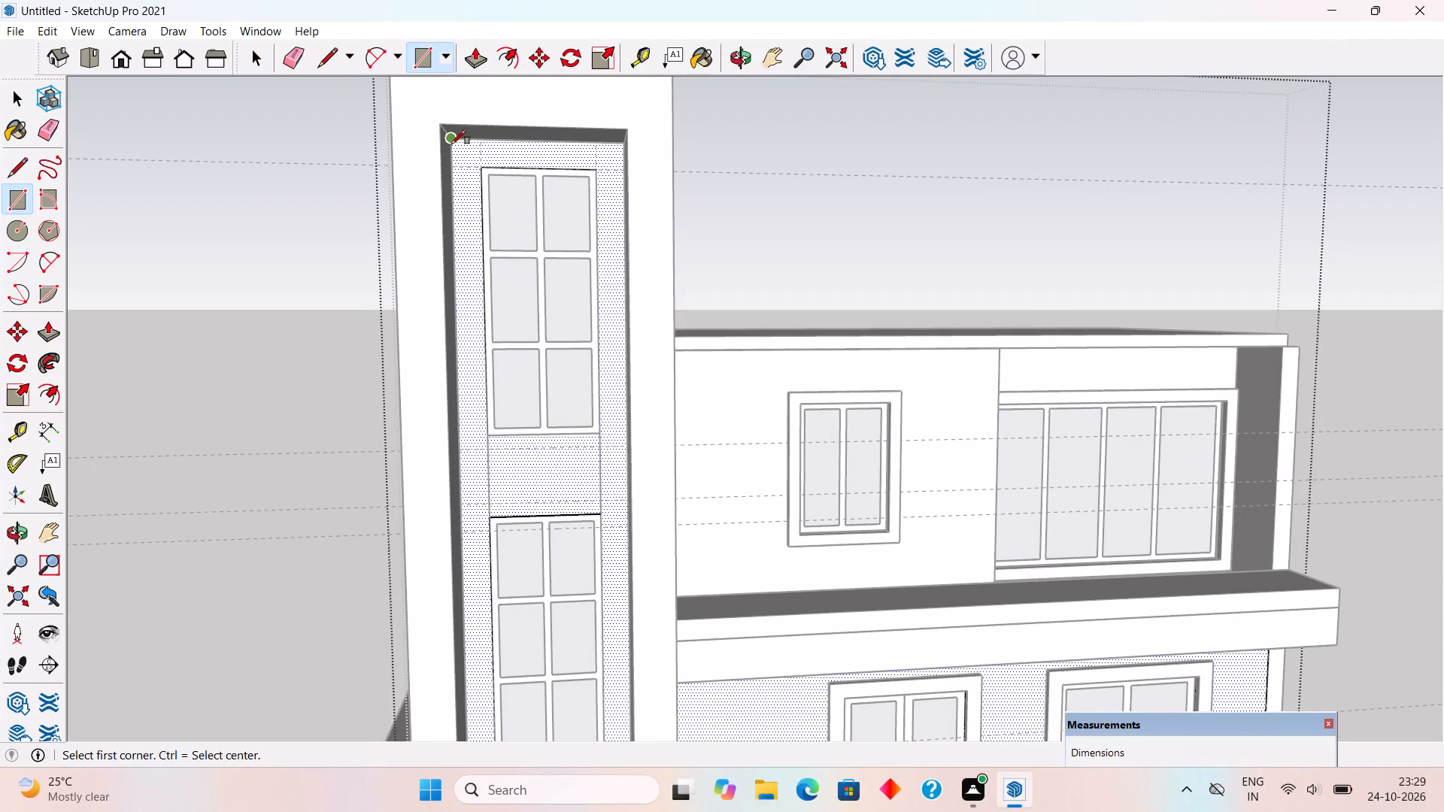
left_click(454, 141)
scroll(539, 387, "down", 2)
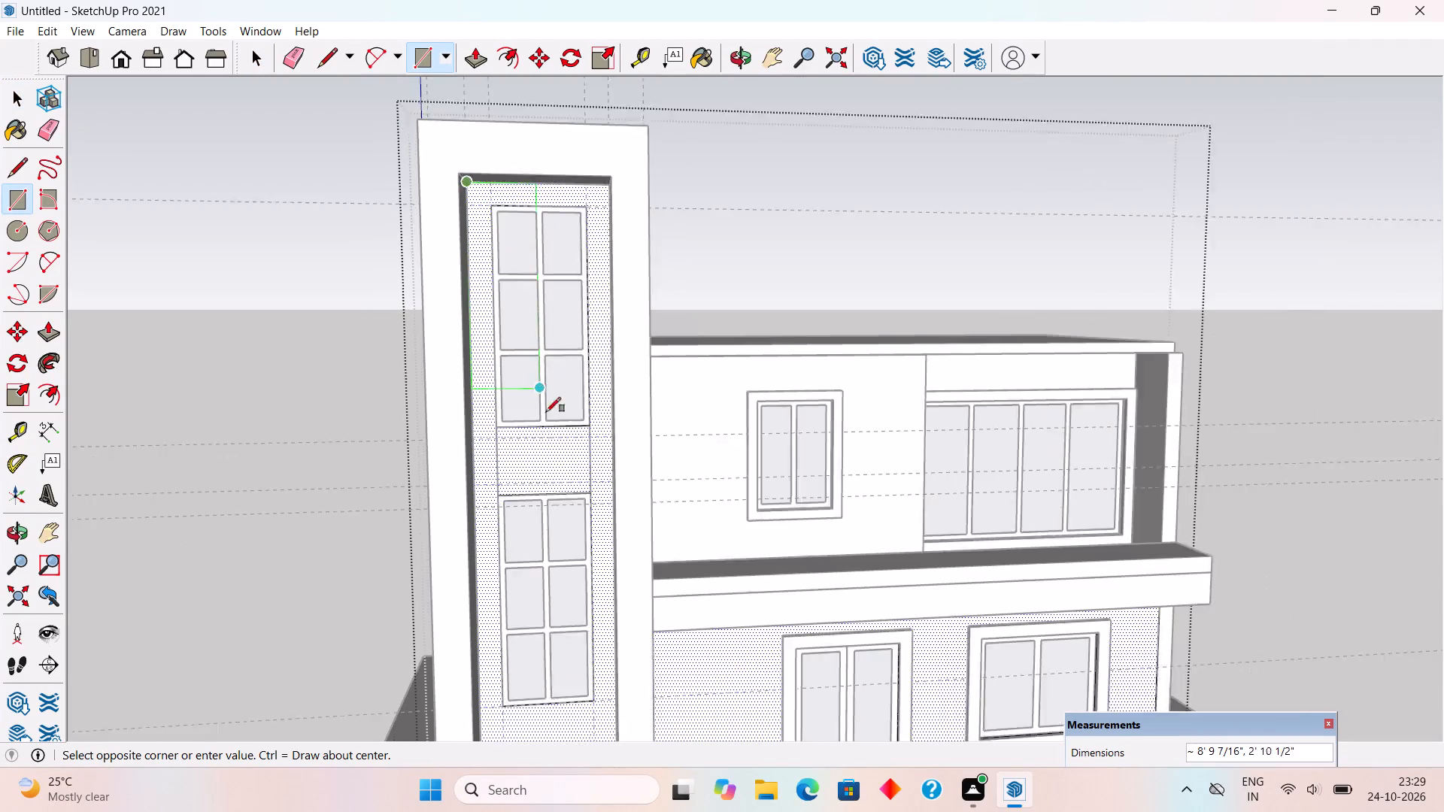
scroll(546, 412, "down", 2)
scroll(588, 698, "up", 2)
middle_click_drag(589, 702, 641, 692)
left_click(614, 717)
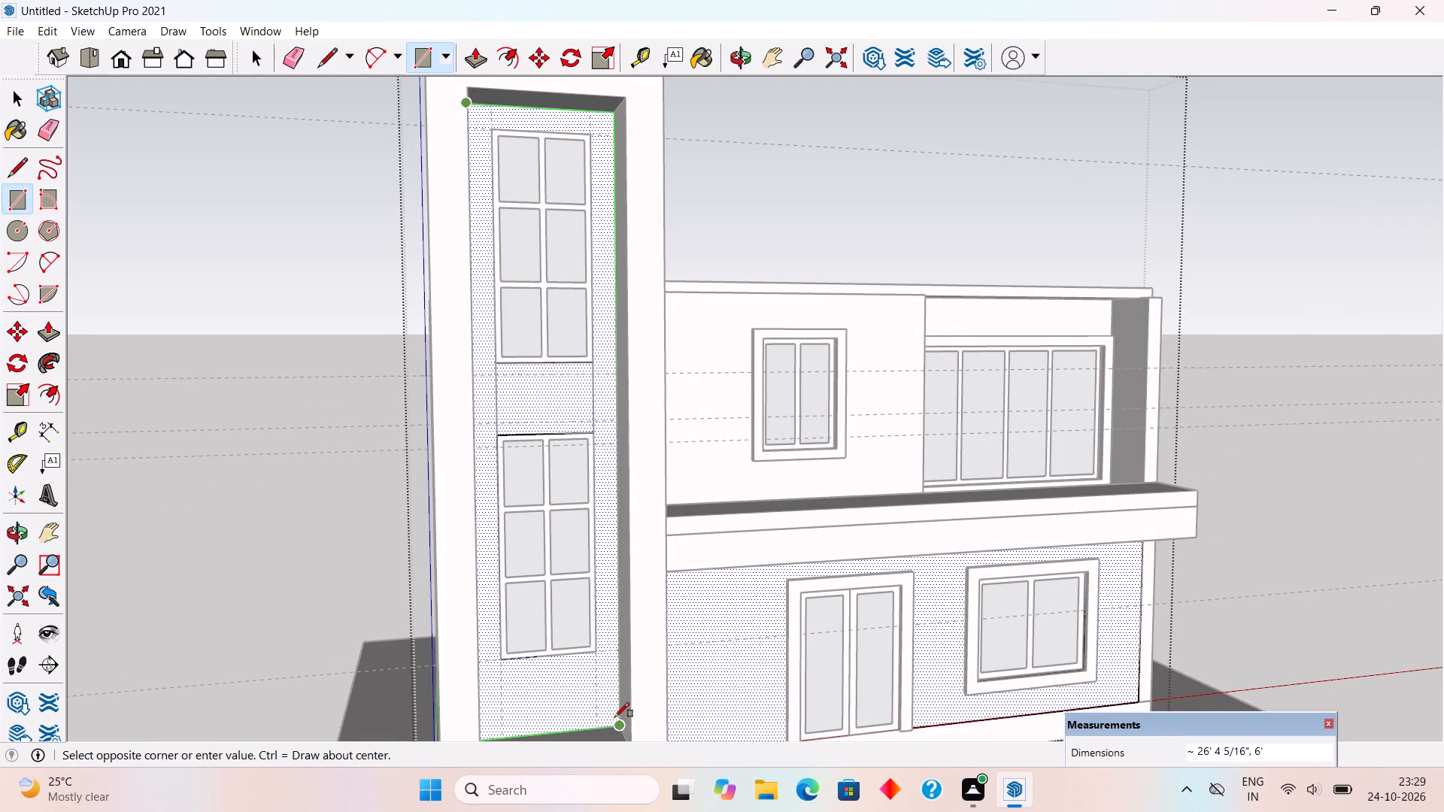
Extrude the wall face around both stair windows 2' outward within the border and leave the wall group.
key("p")
left_click(605, 686)
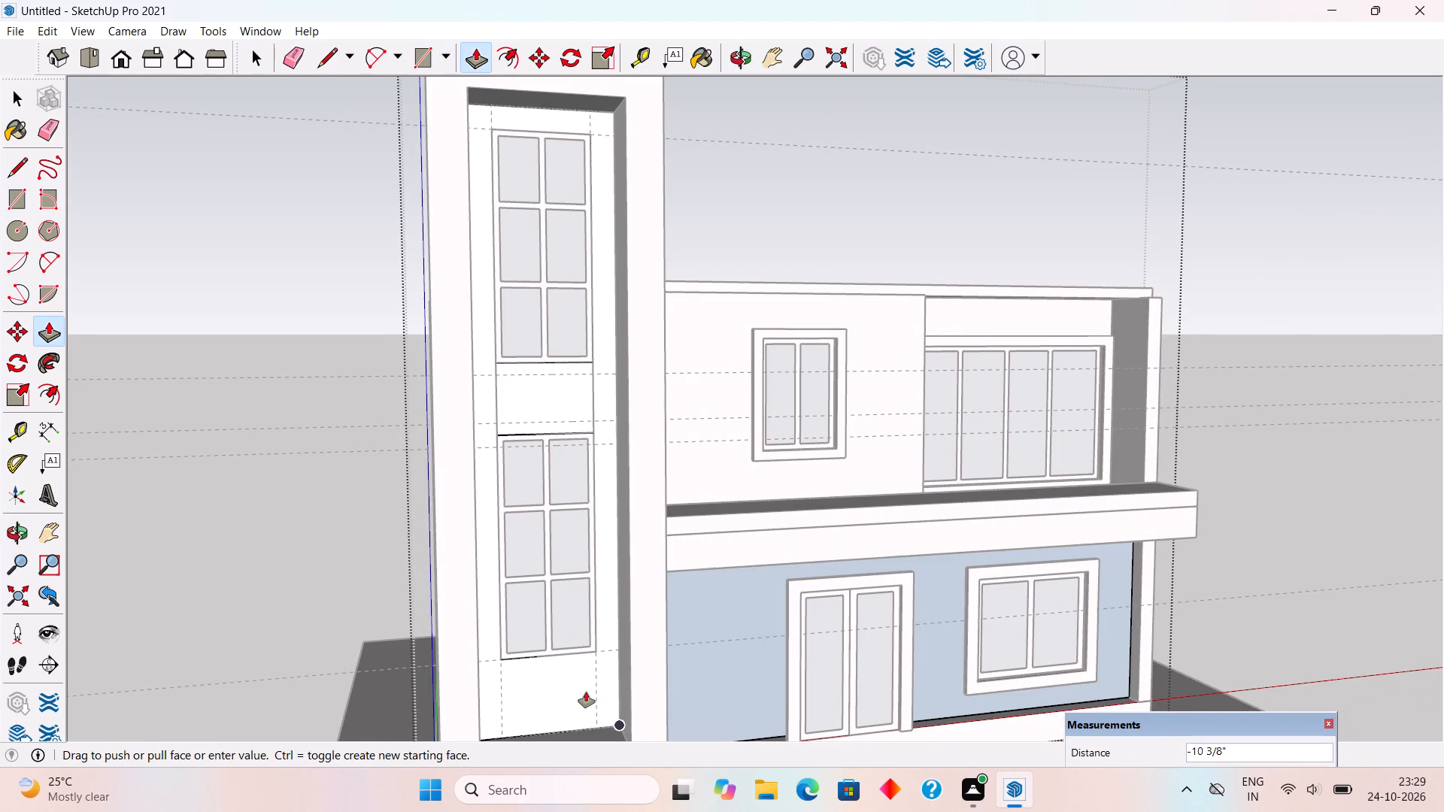
key("space")
left_click(586, 692)
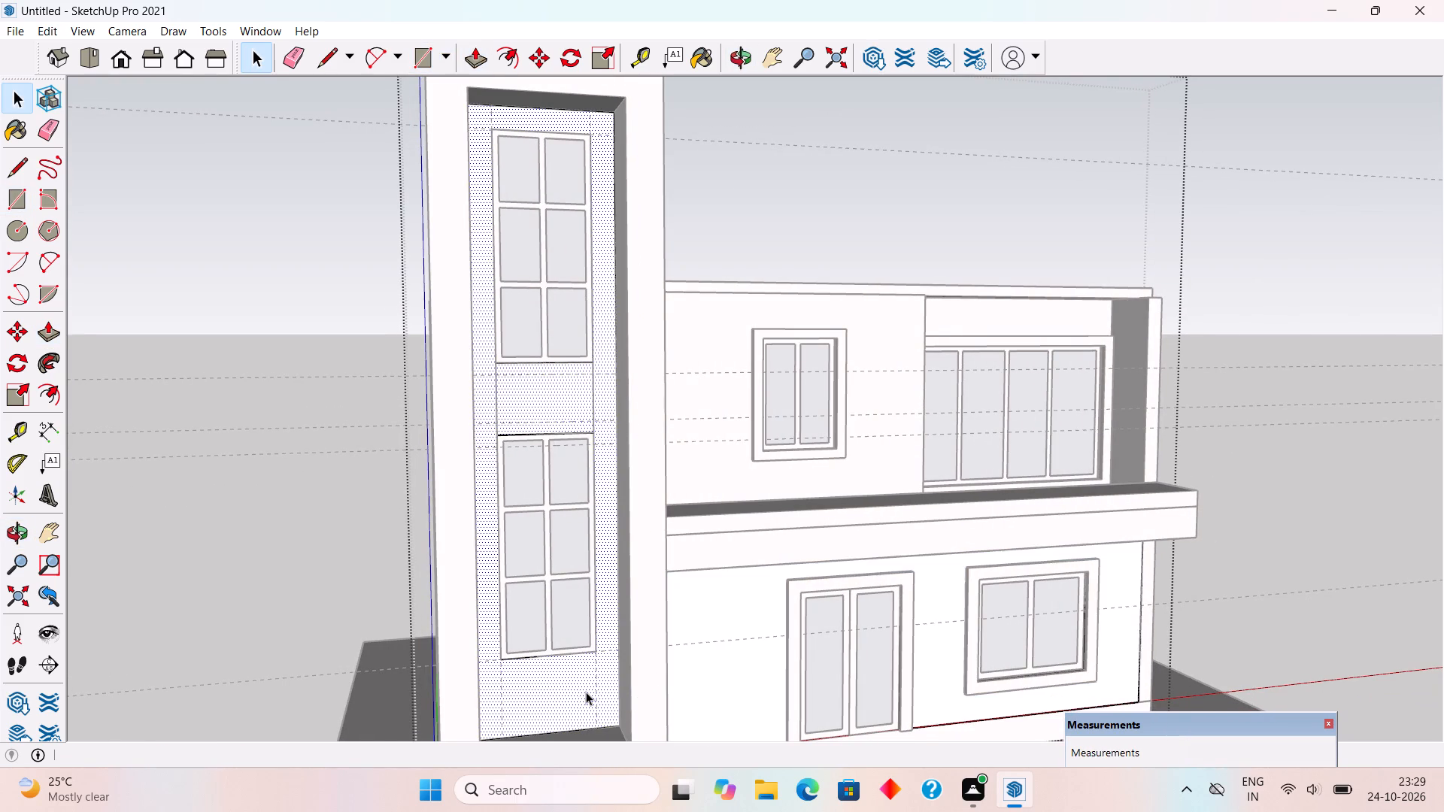
key("p")
left_click(586, 692)
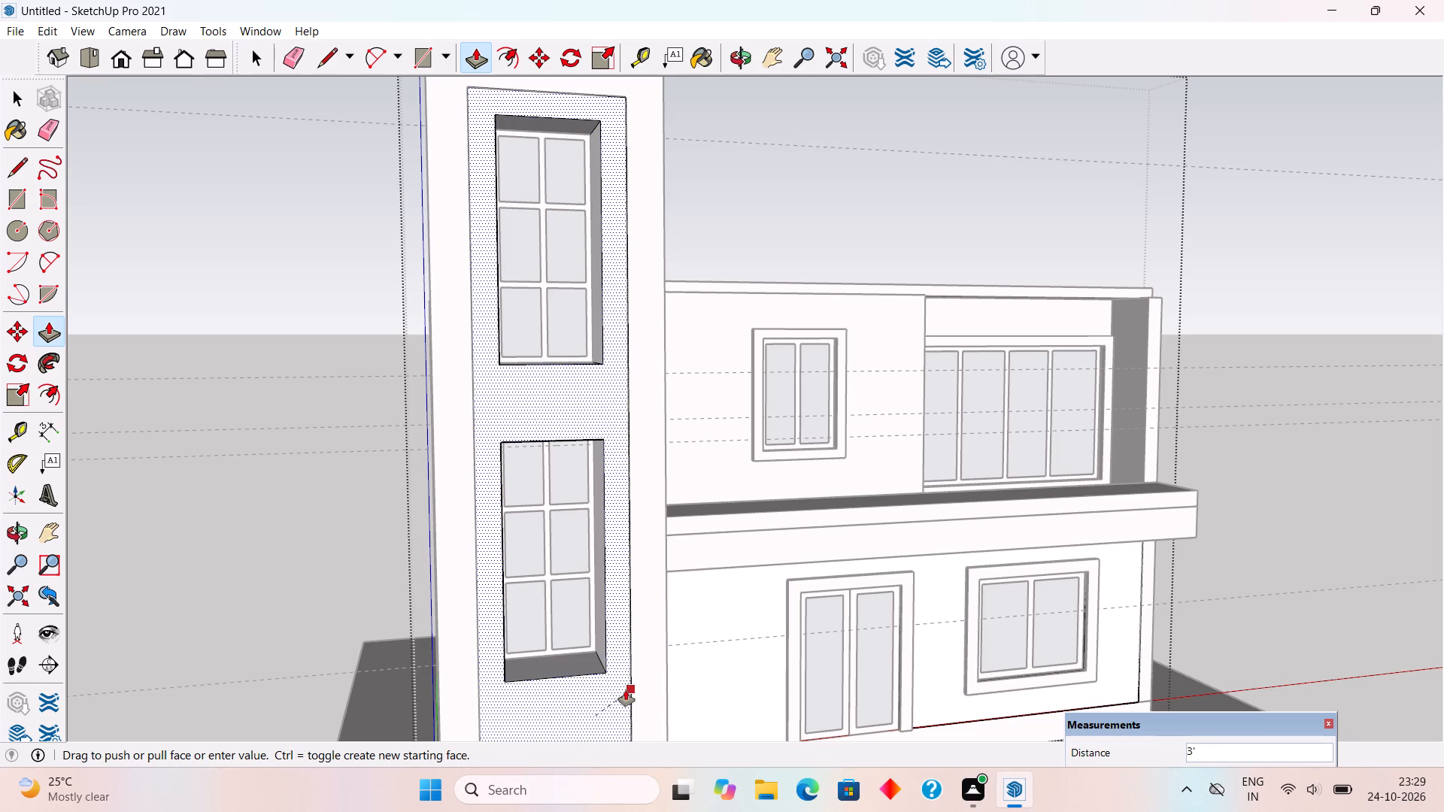
type("2'")
key("Return")
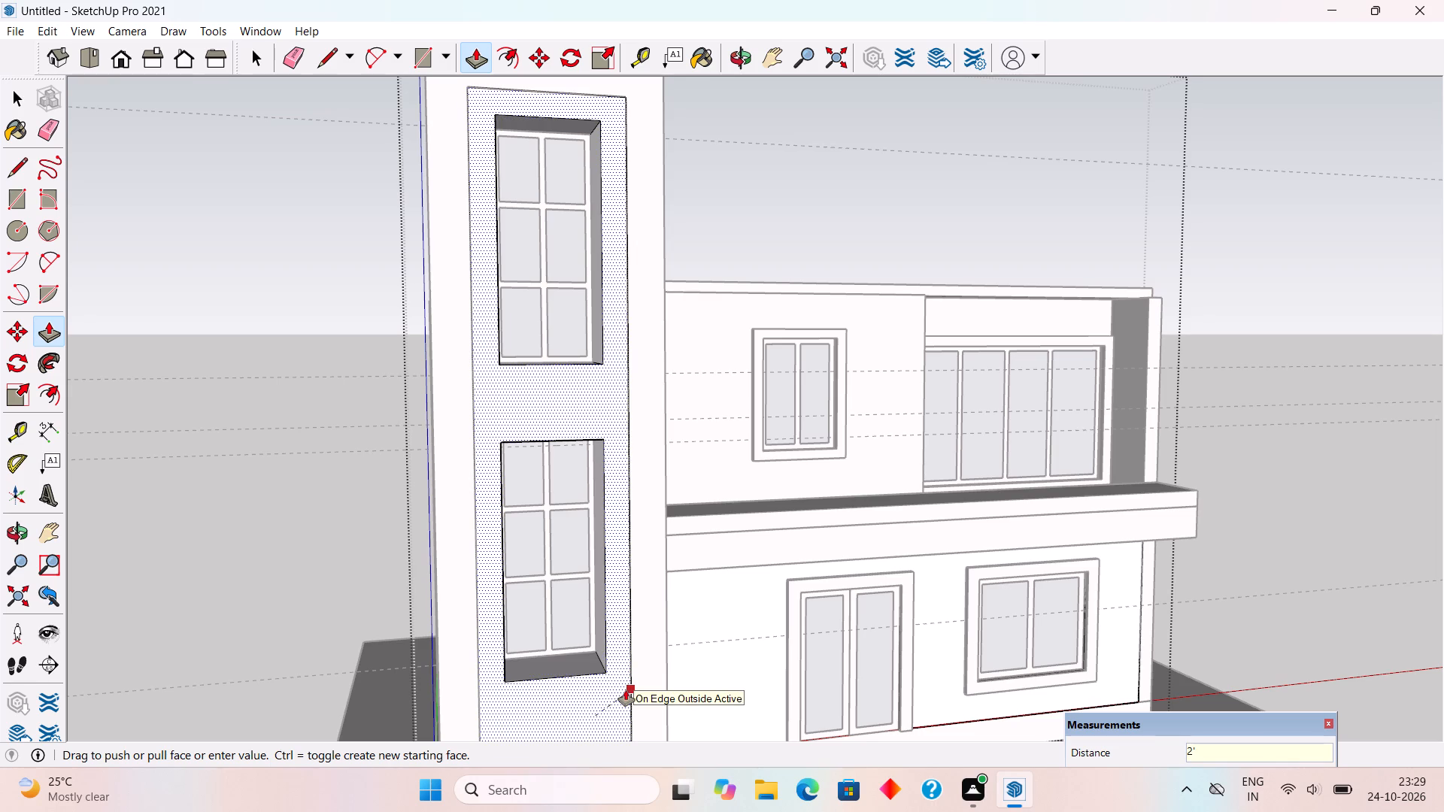
key("space")
left_click(144, 466)
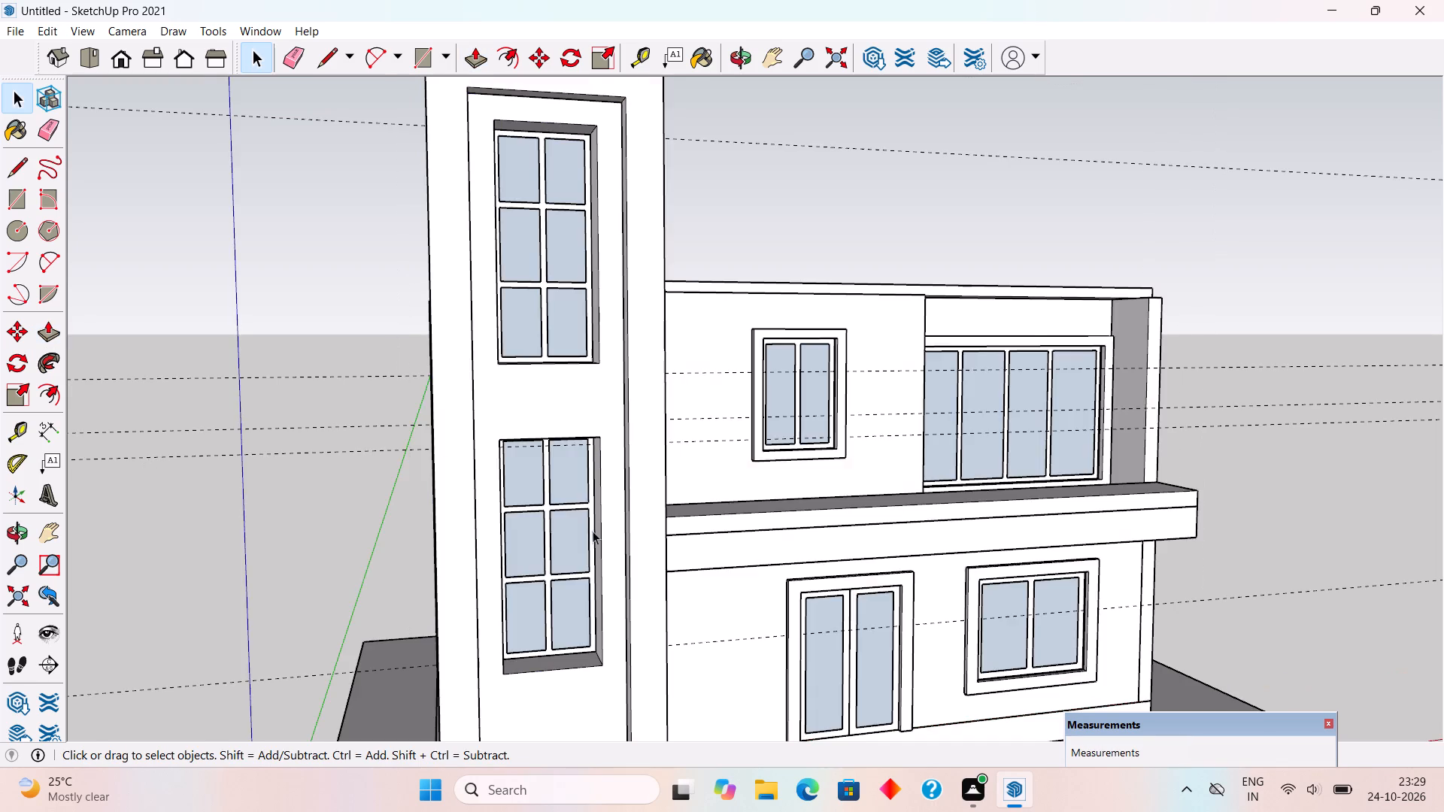
Select the lower stair window's frame and all six panes and move them outward, flush with the extruded wall face.
scroll(621, 535, "up", 5)
scroll(556, 480, "up", 3)
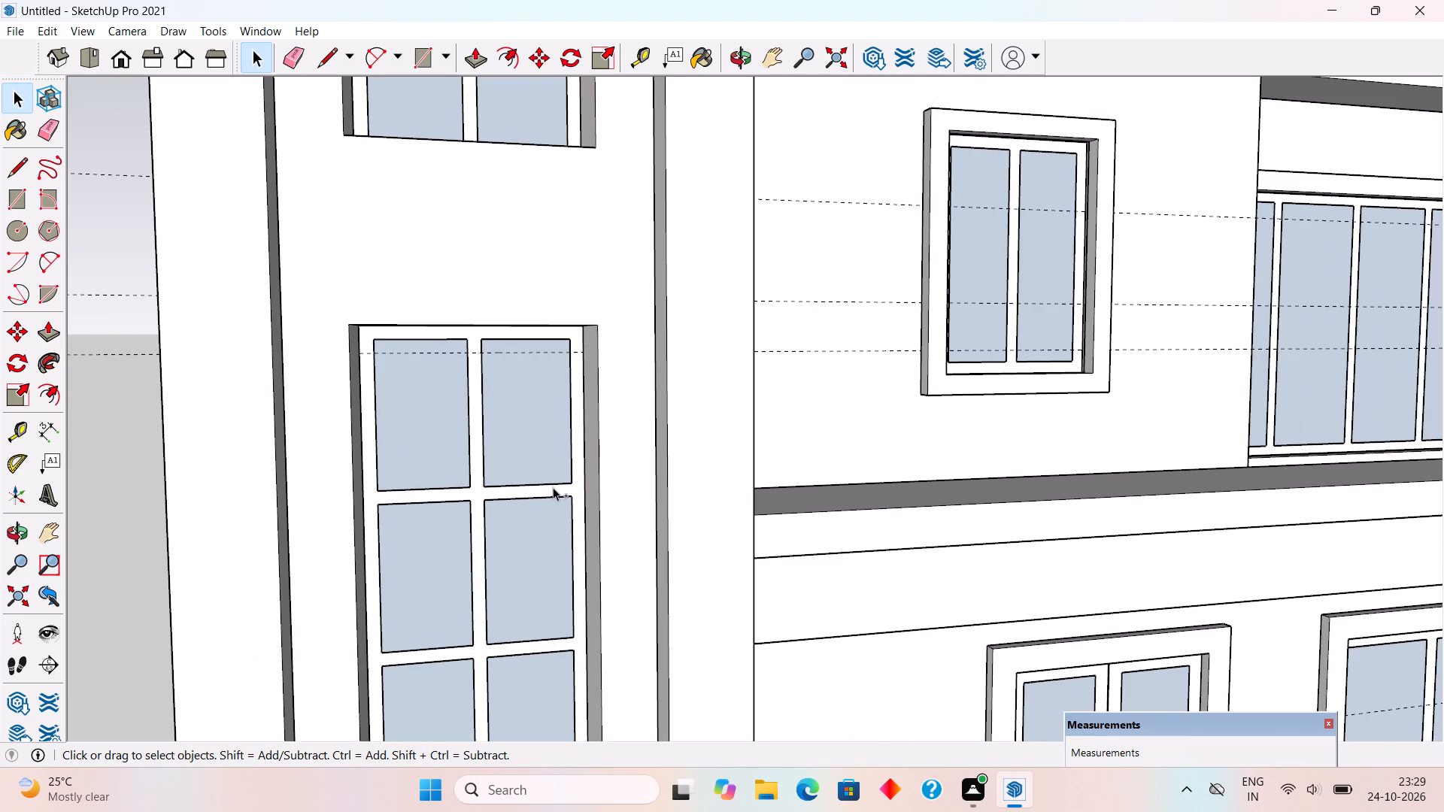
left_click(553, 487, "ctrl")
left_click(550, 468, "ctrl")
left_click(436, 434, "ctrl")
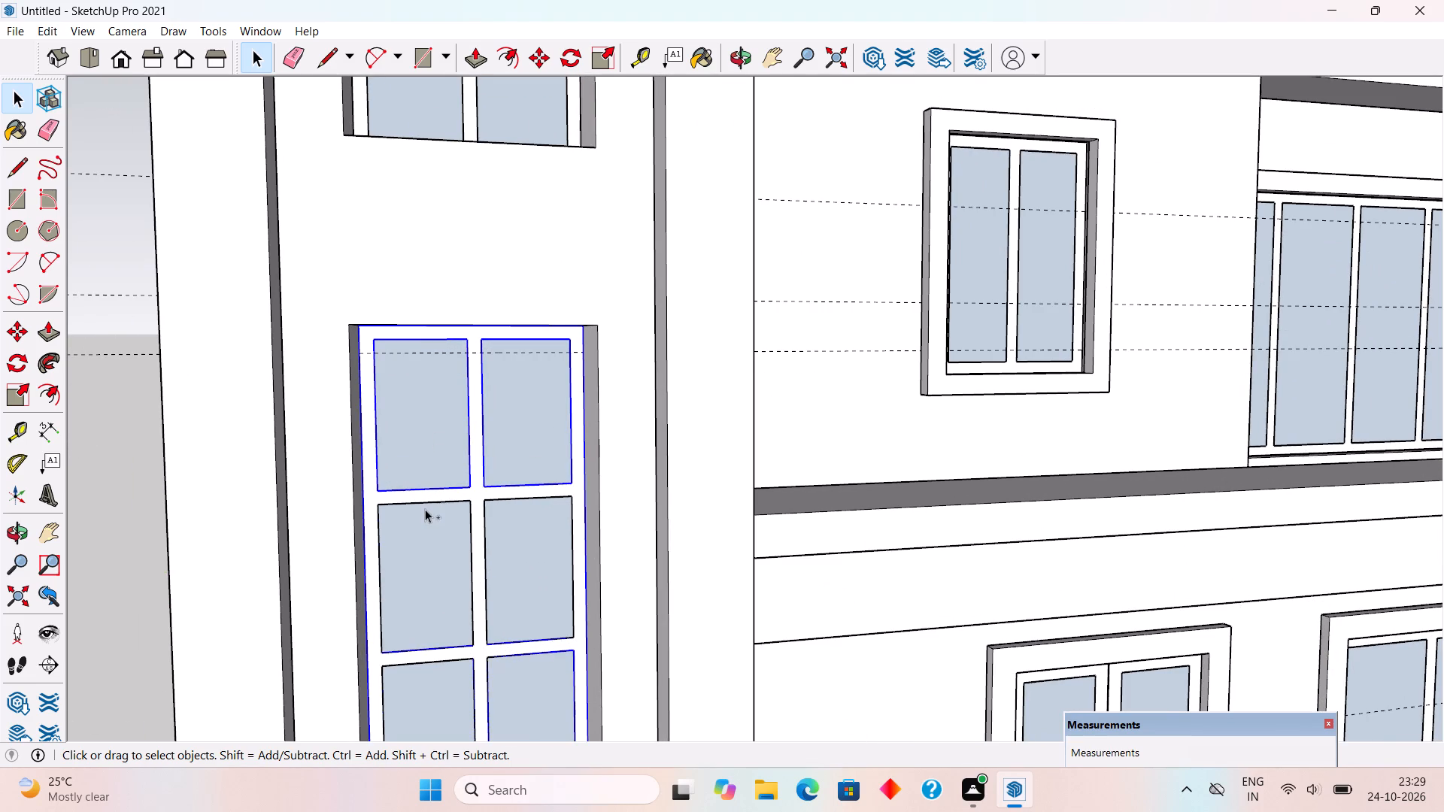
left_click(423, 526, "ctrl")
left_click(514, 558, "ctrl")
scroll(514, 558, "down", 3, "ctrl")
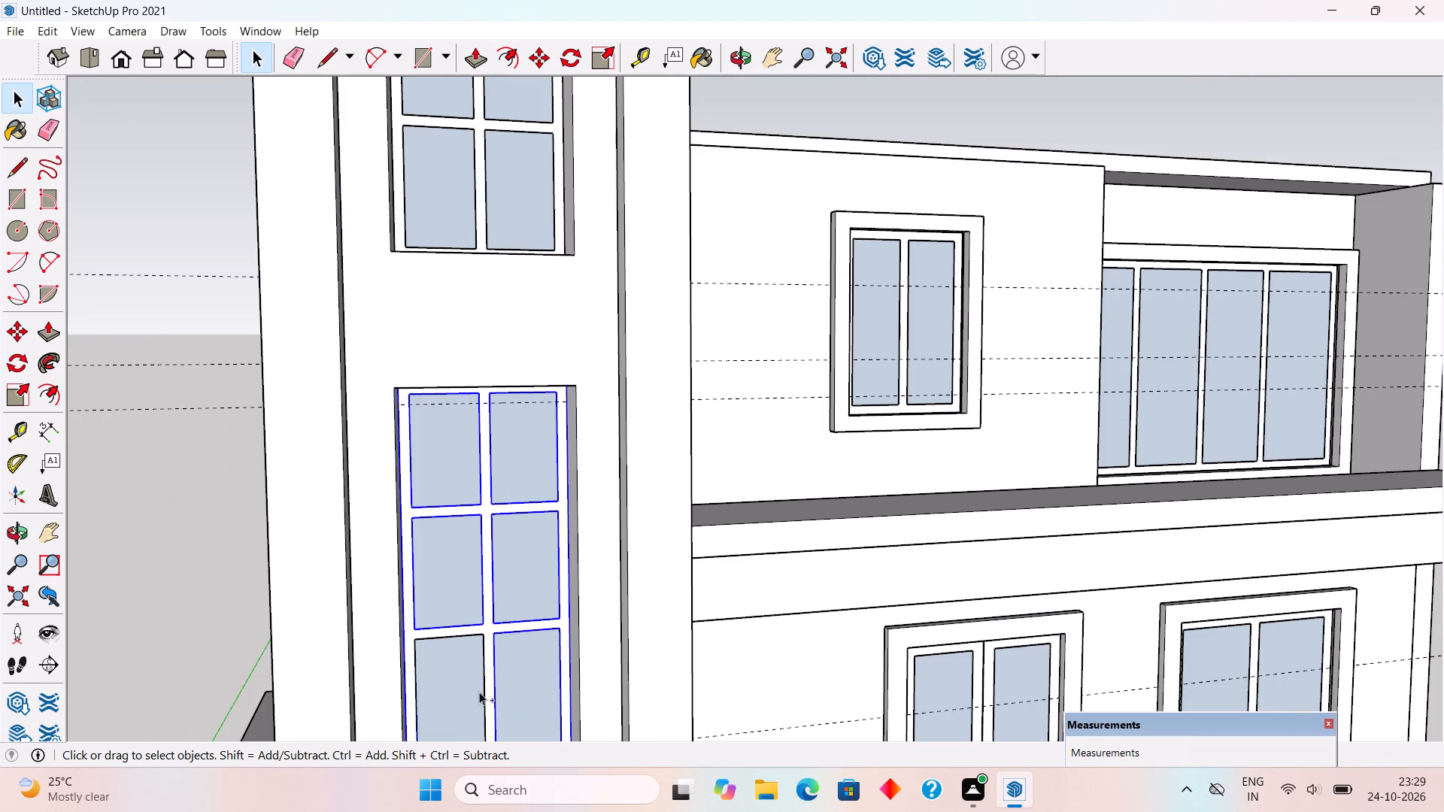
left_click(469, 687, "ctrl")
left_click(505, 683, "ctrl")
scroll(526, 572, "down", 3, "ctrl")
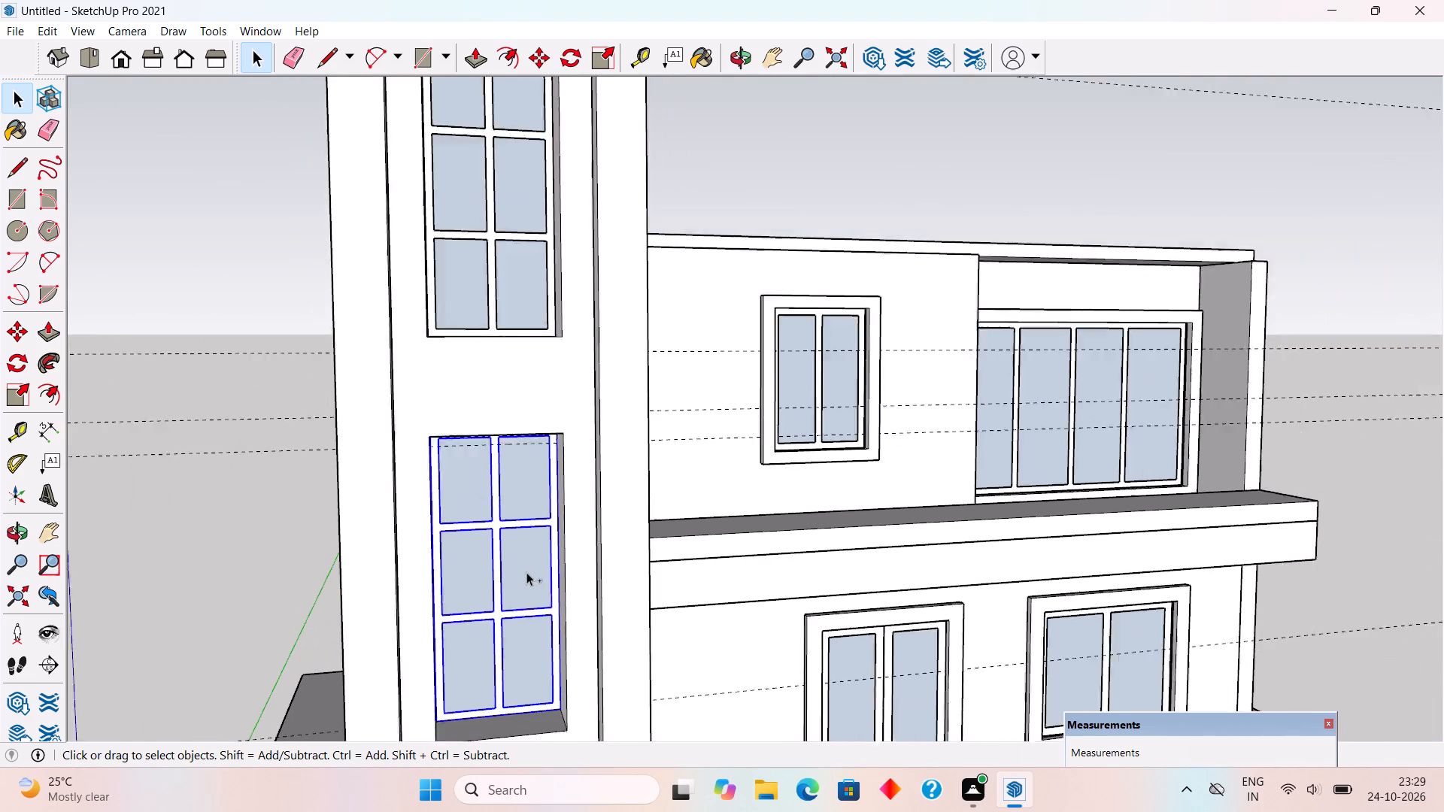
scroll(526, 572, "down", 5, "ctrl")
middle_click_drag(514, 574, 440, 586, "ctrl")
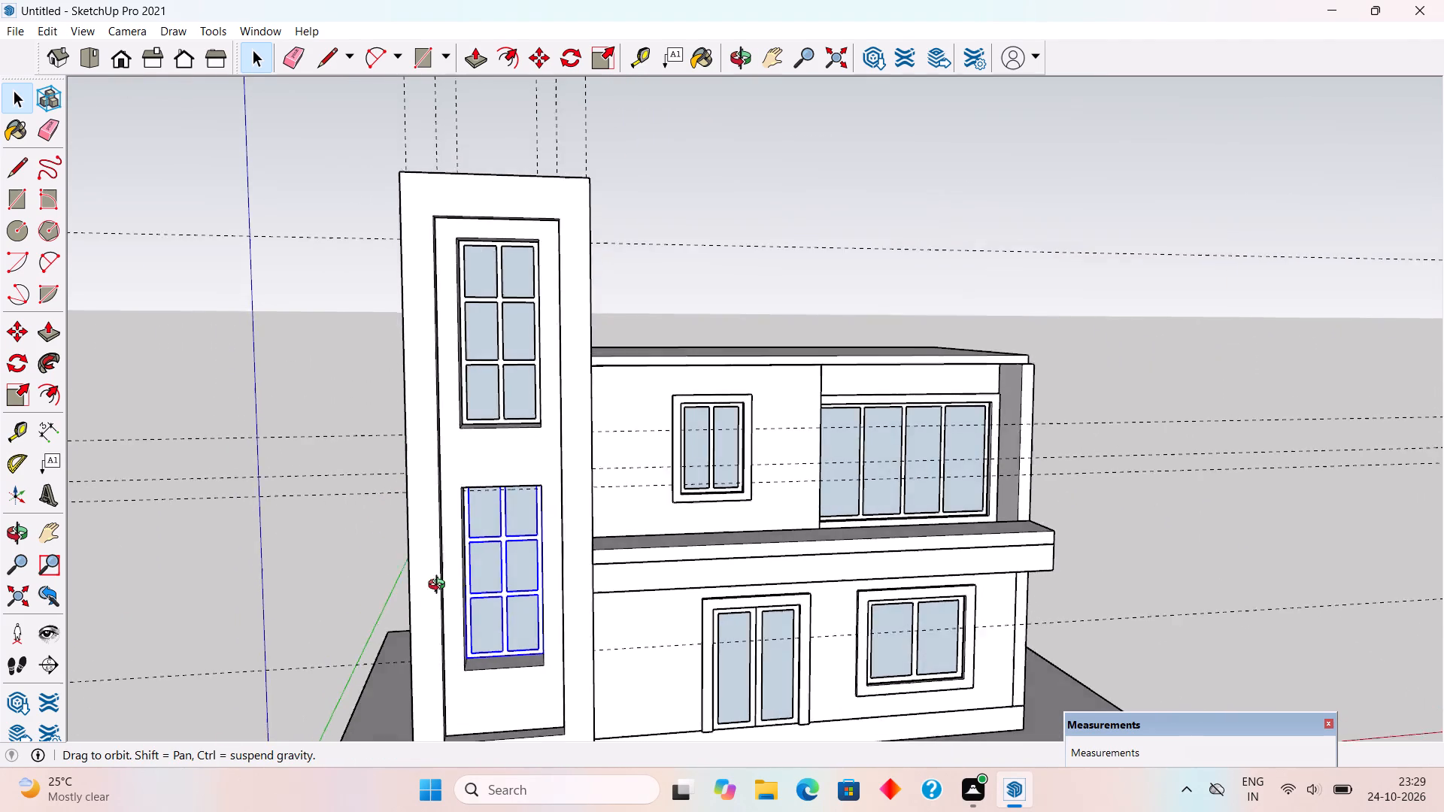
middle_click_drag(440, 586, 428, 626, "ctrl")
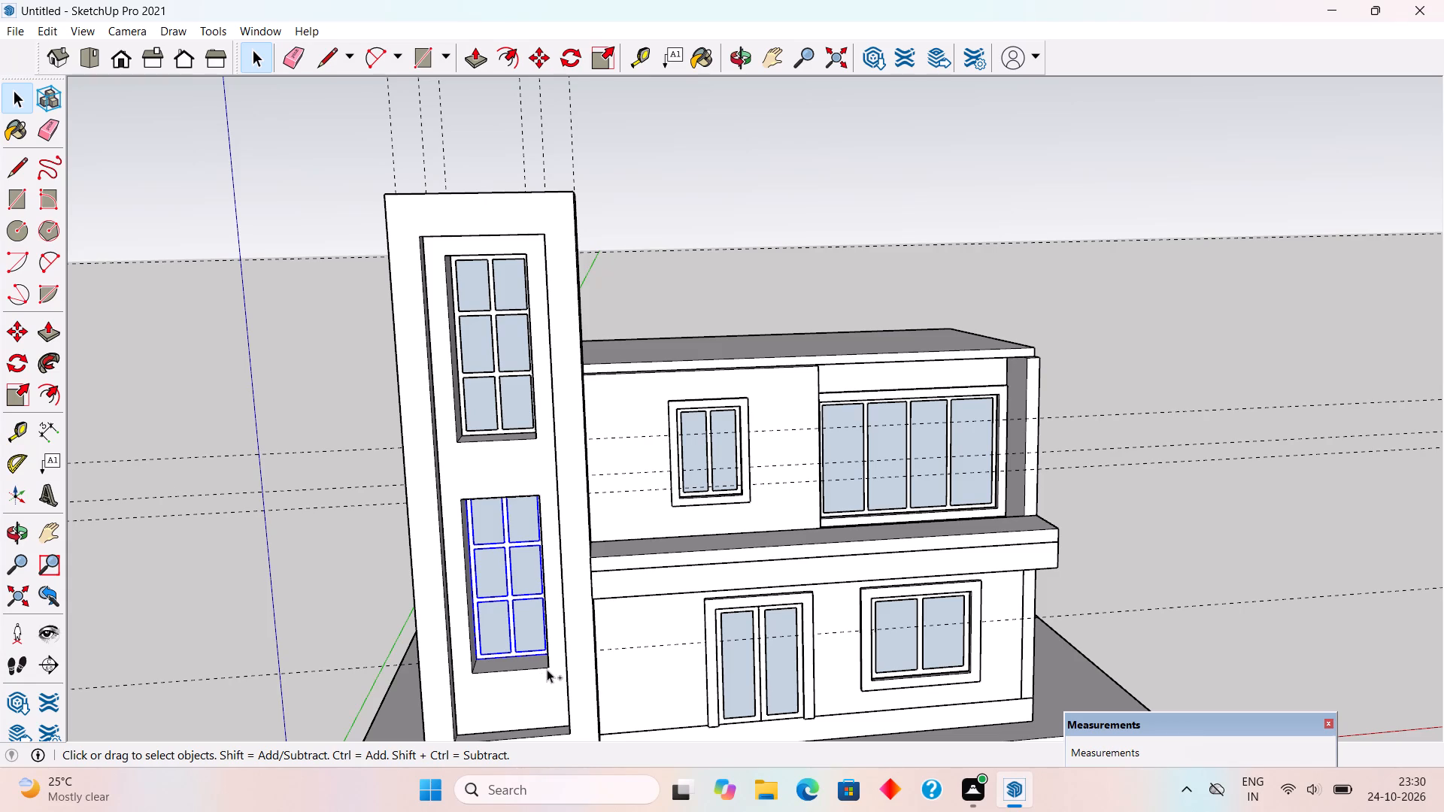
scroll(547, 657, "up", 2, "ctrl")
middle_click_drag(566, 652, 708, 654, "ctrl")
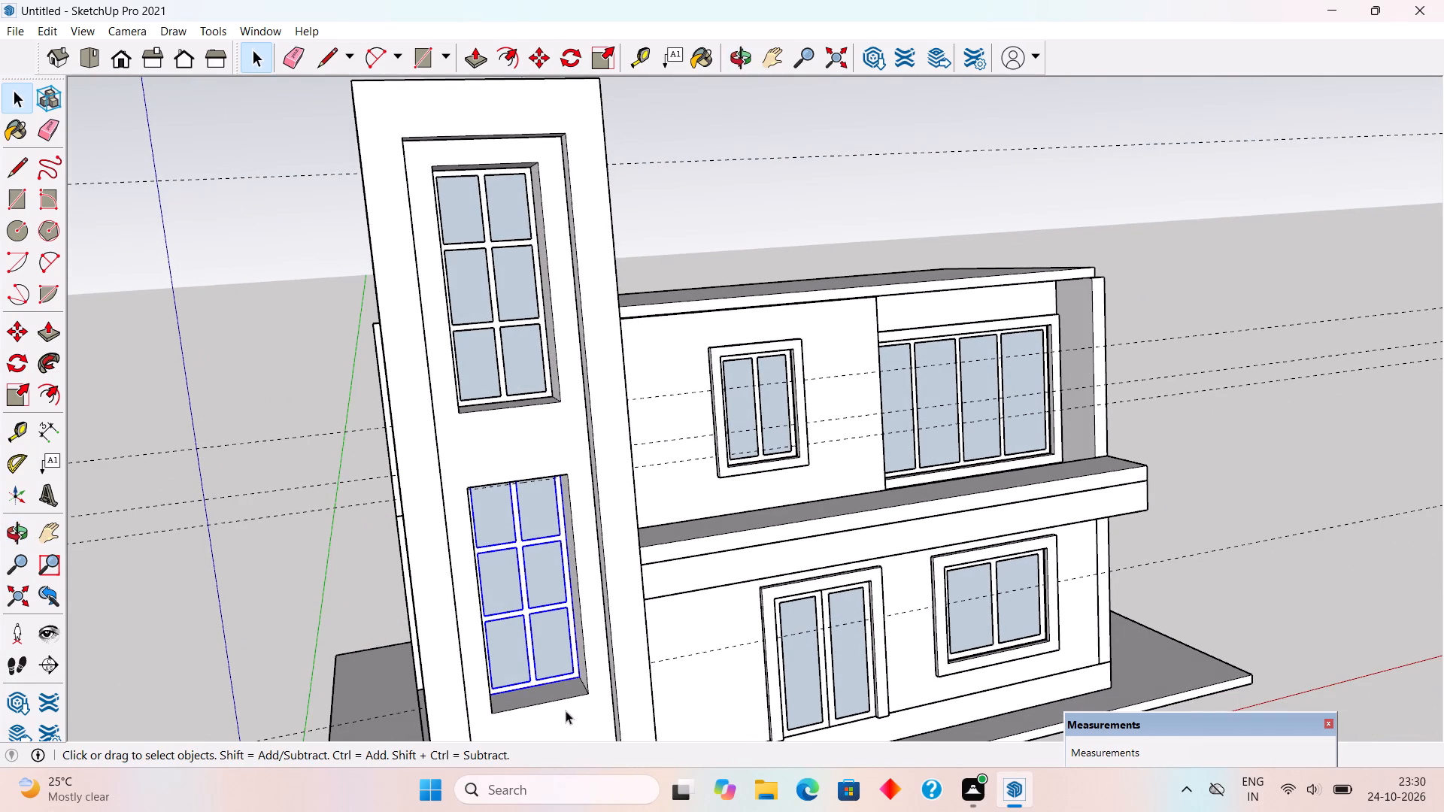
key("m")
scroll(573, 679, "up", 7)
left_click(581, 676)
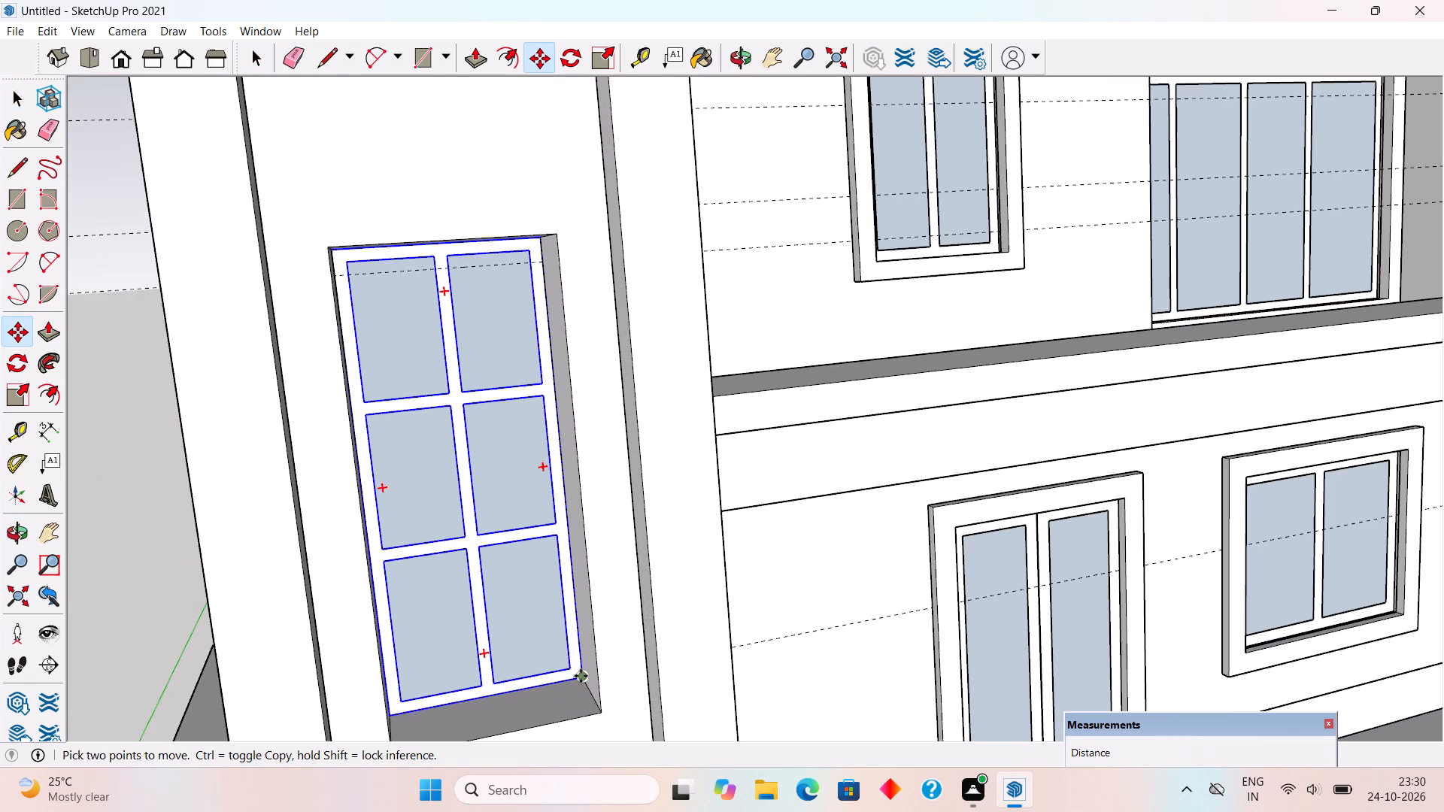
left_click(596, 704)
scroll(595, 435, "down", 3)
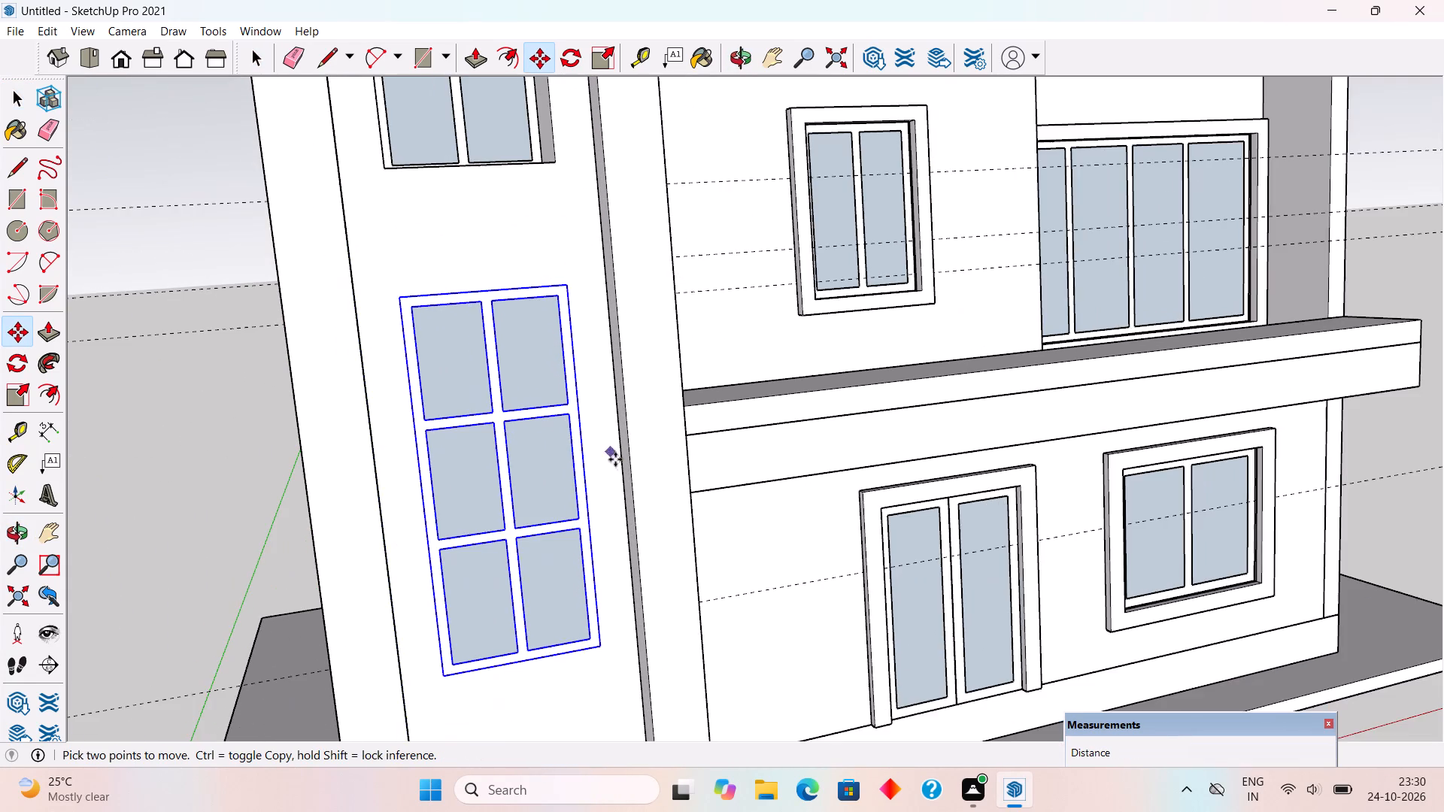
scroll(621, 475, "down", 3)
key("space")
Select the upper stair window's frame and all six panes and move them 2' outward, flush with the extruded wall face.
scroll(626, 467, "down", 4)
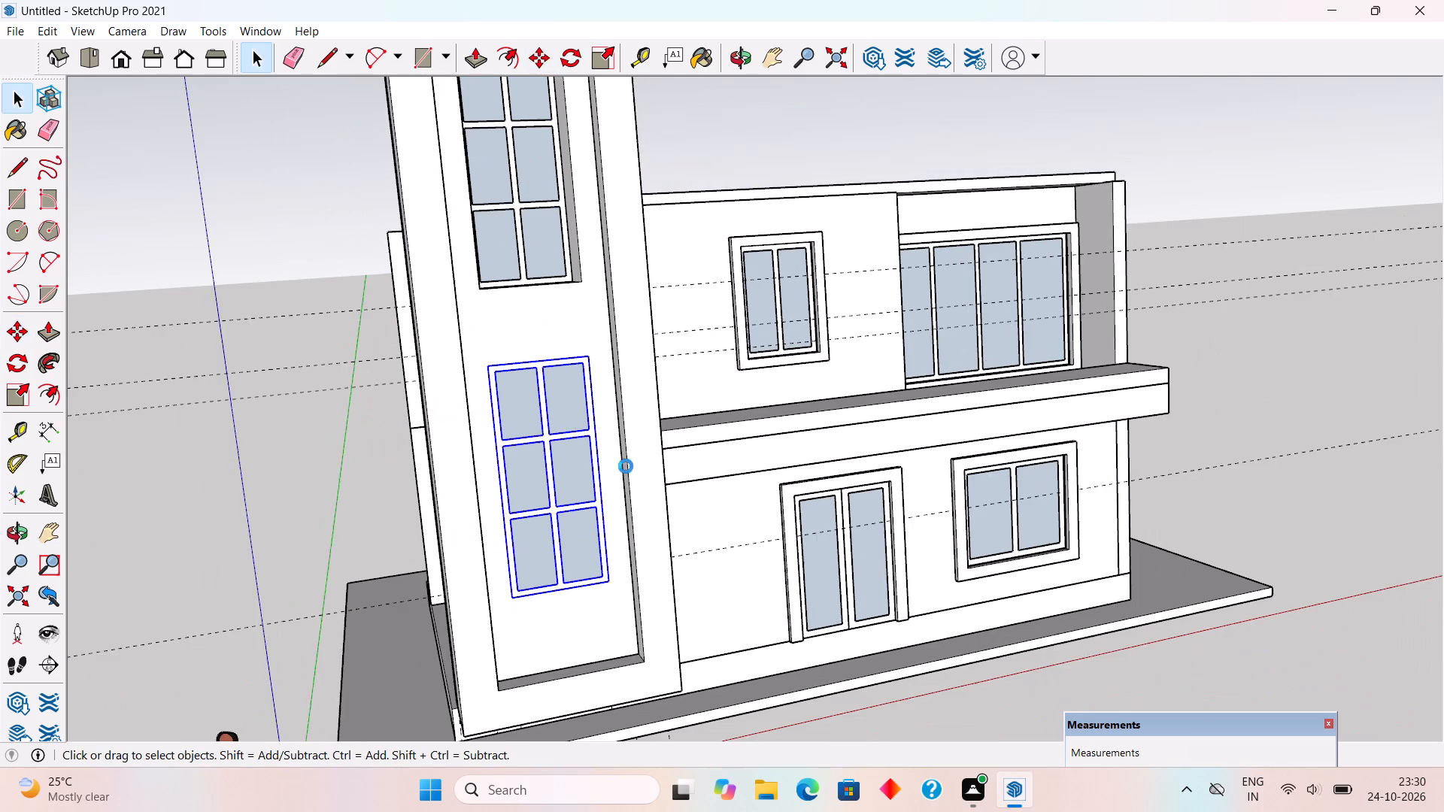
scroll(517, 323, "down", 4)
scroll(537, 135, "up", 6)
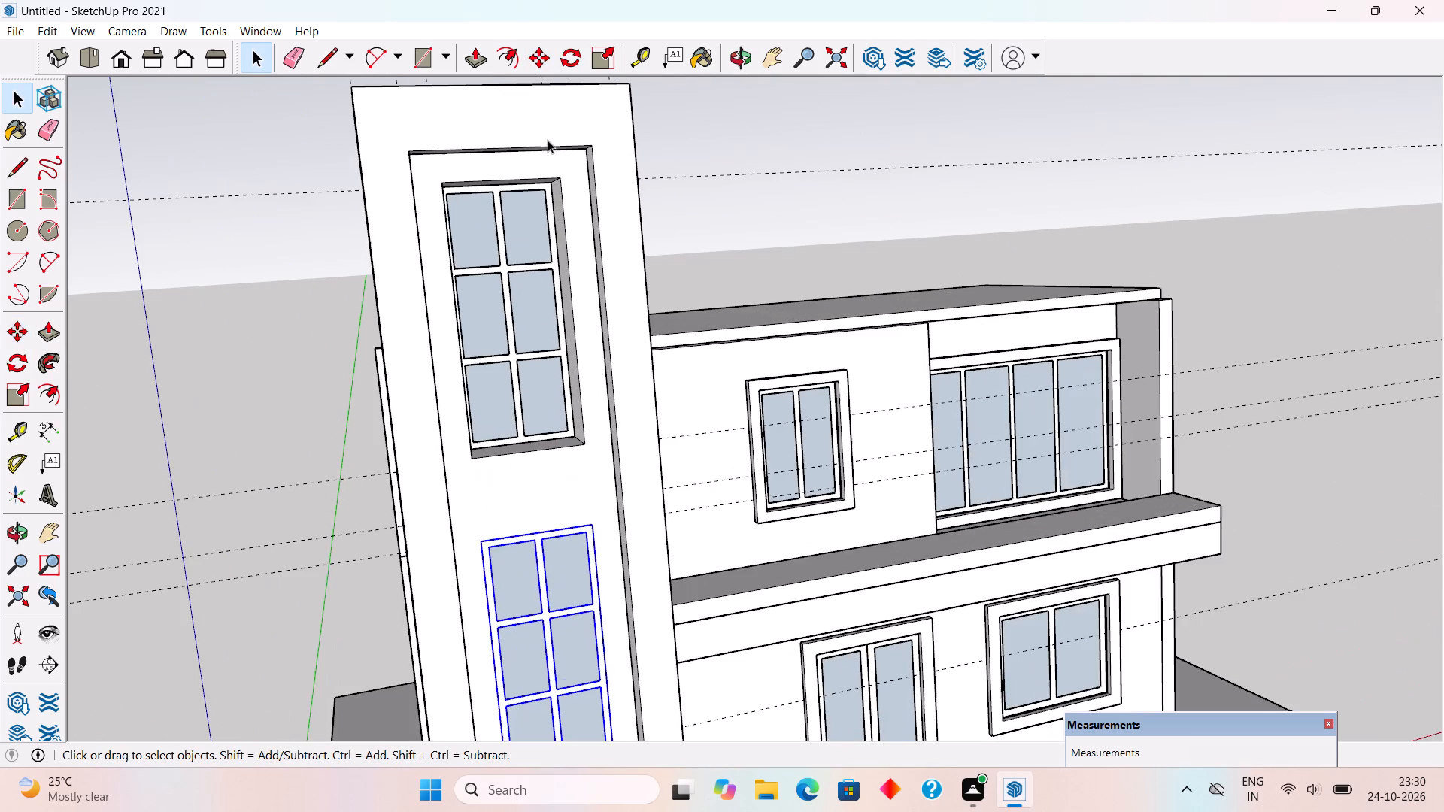
scroll(548, 152, "up", 2)
left_click(541, 304)
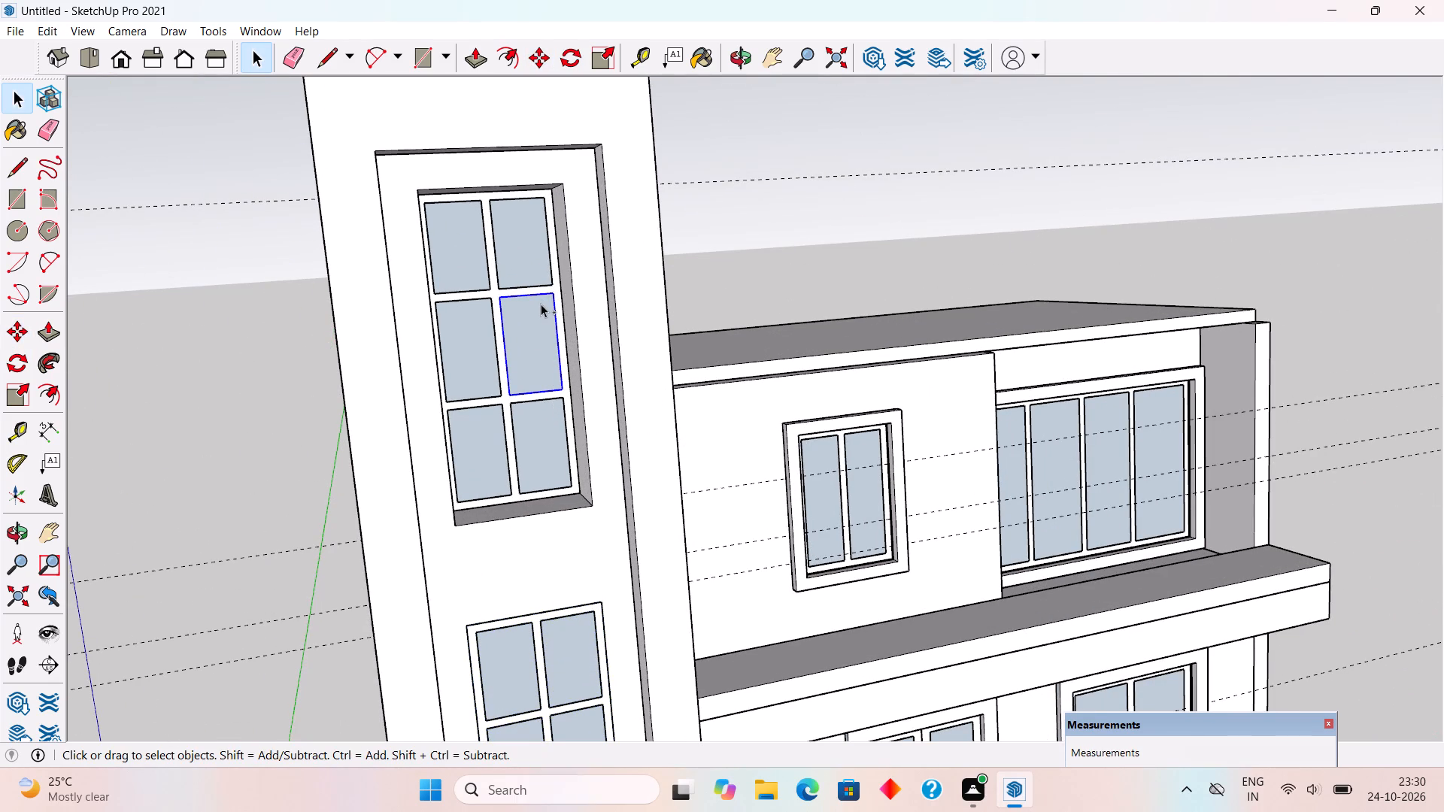
left_click(494, 292, "ctrl")
left_click(478, 266, "ctrl")
left_click(504, 265, "ctrl")
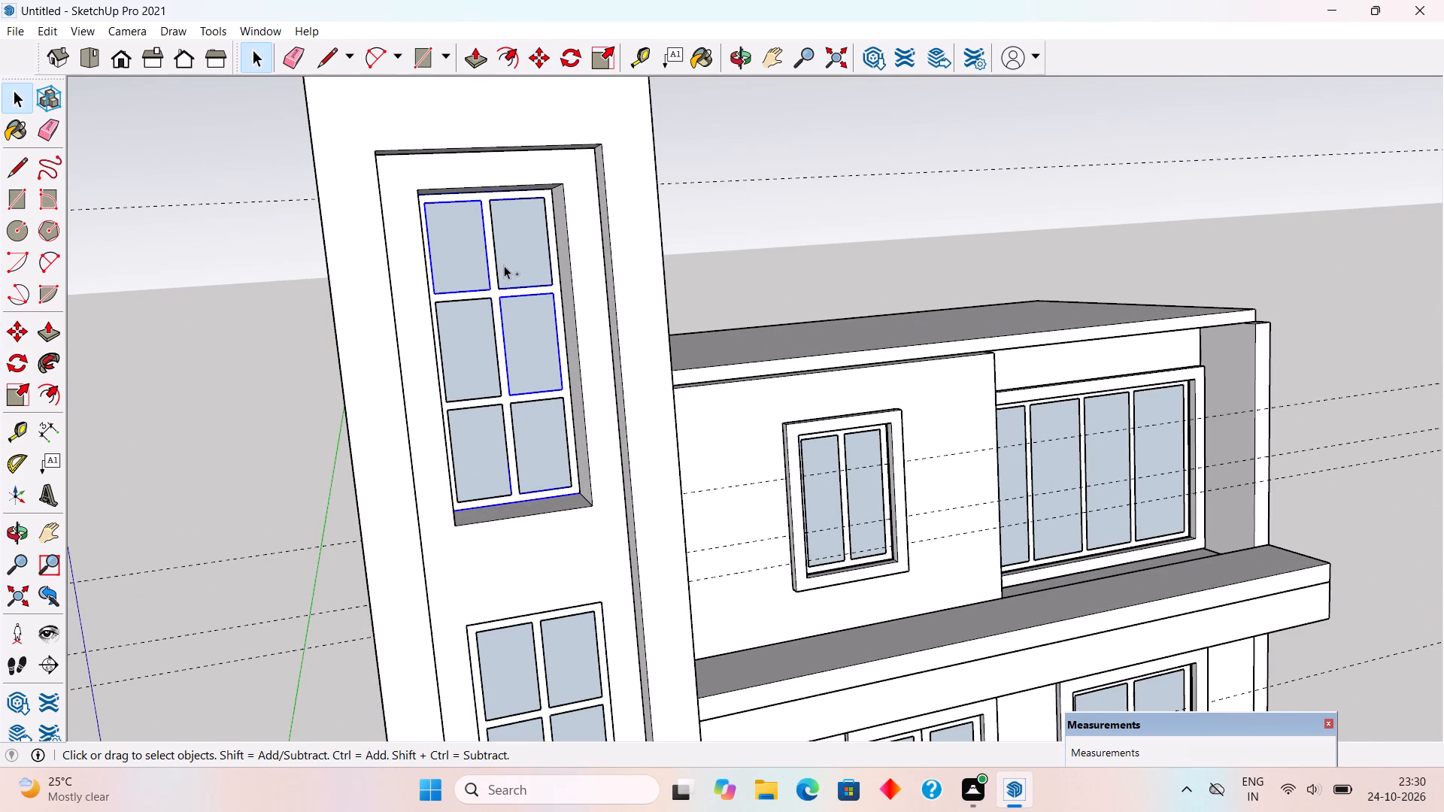
left_click(478, 326, "ctrl")
left_click(478, 408, "ctrl")
left_click(520, 438, "ctrl")
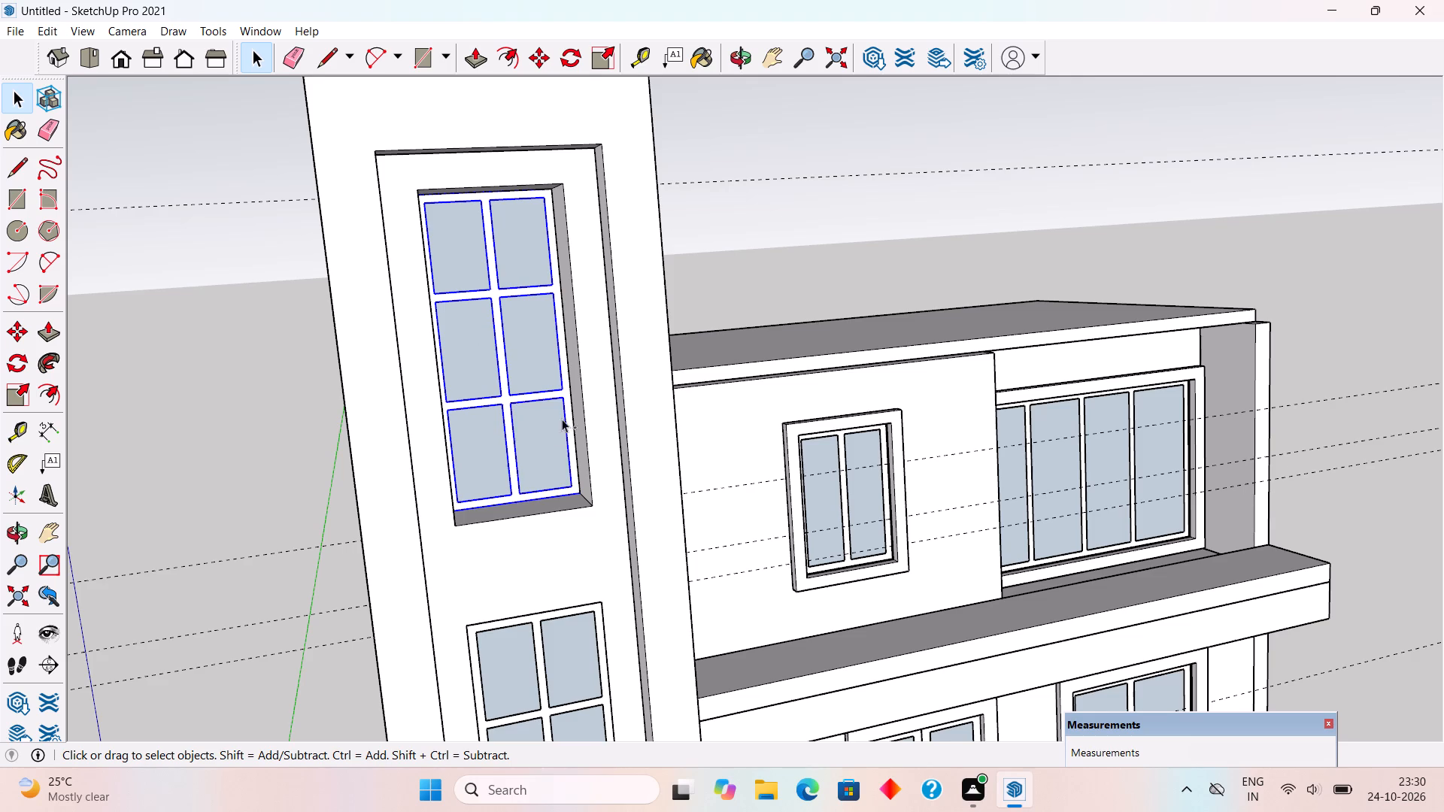
scroll(569, 417, "up", 5, "ctrl")
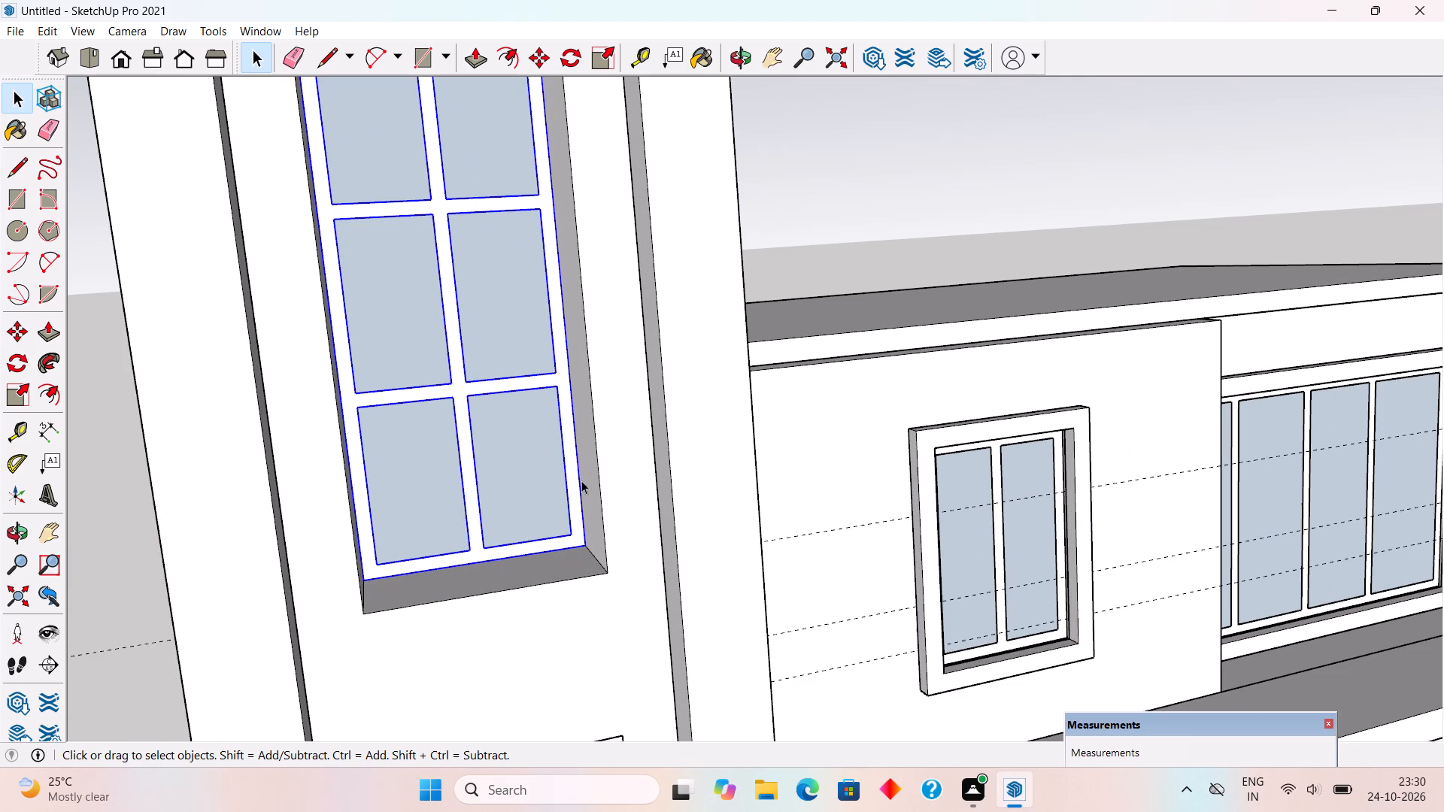
key("m")
left_click(587, 547)
left_click(606, 570)
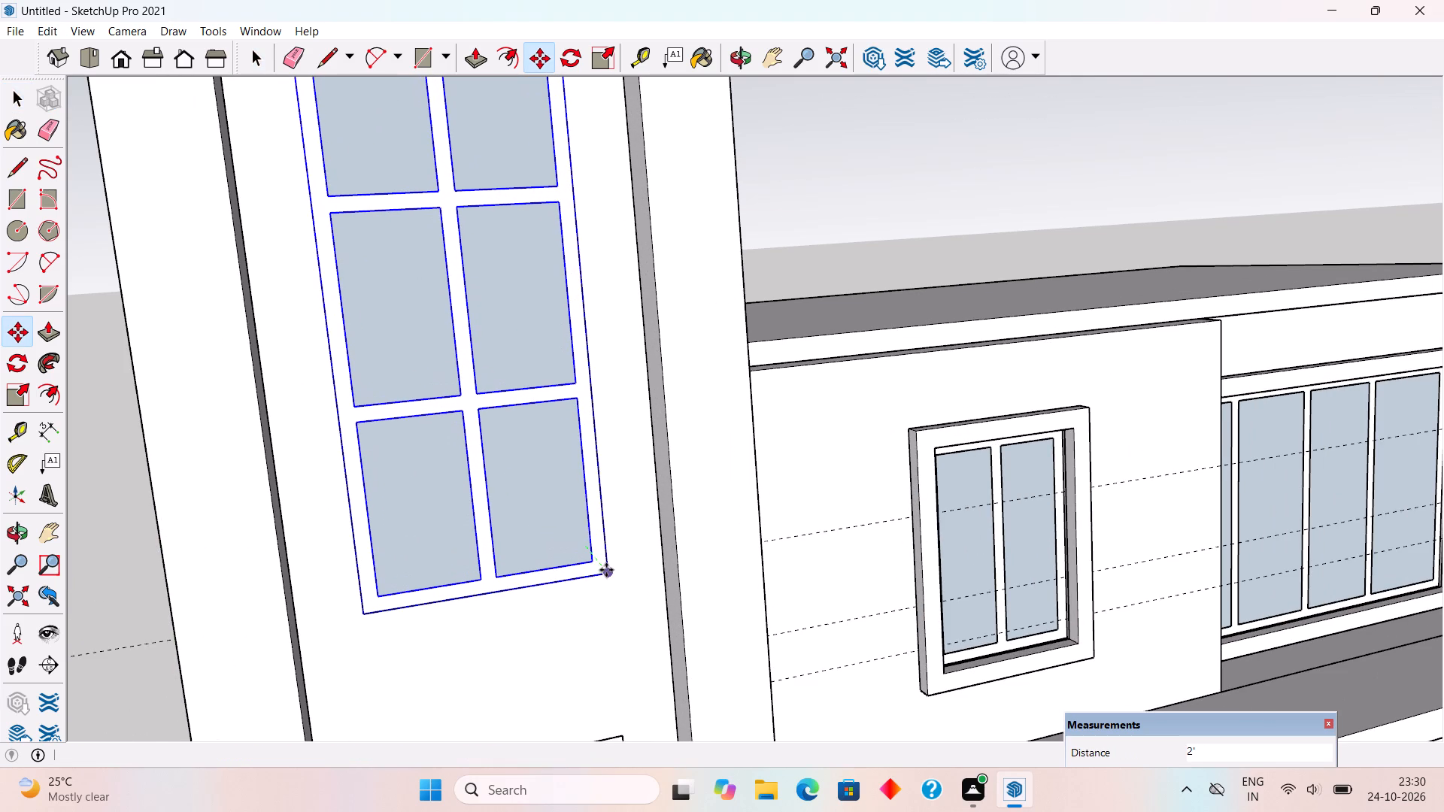
key("space")
scroll(605, 551, "down", 8)
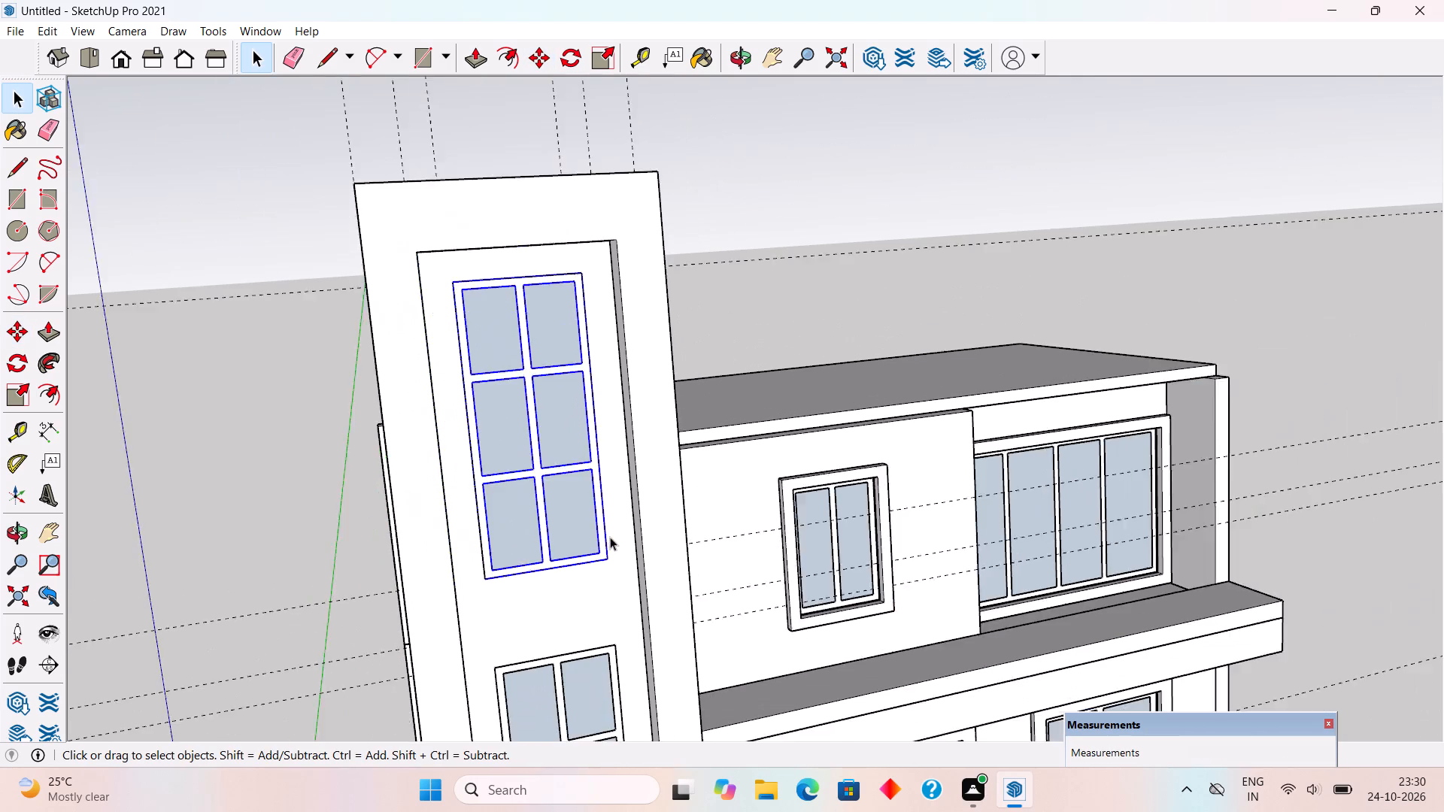
scroll(610, 533, "down", 3)
left_click(391, 429)
Draw a rectangle about 5' 10" by 26' 4" on the brought-forward wall face inside the stair-window border.
middle_click_drag(551, 468, 1406, 388)
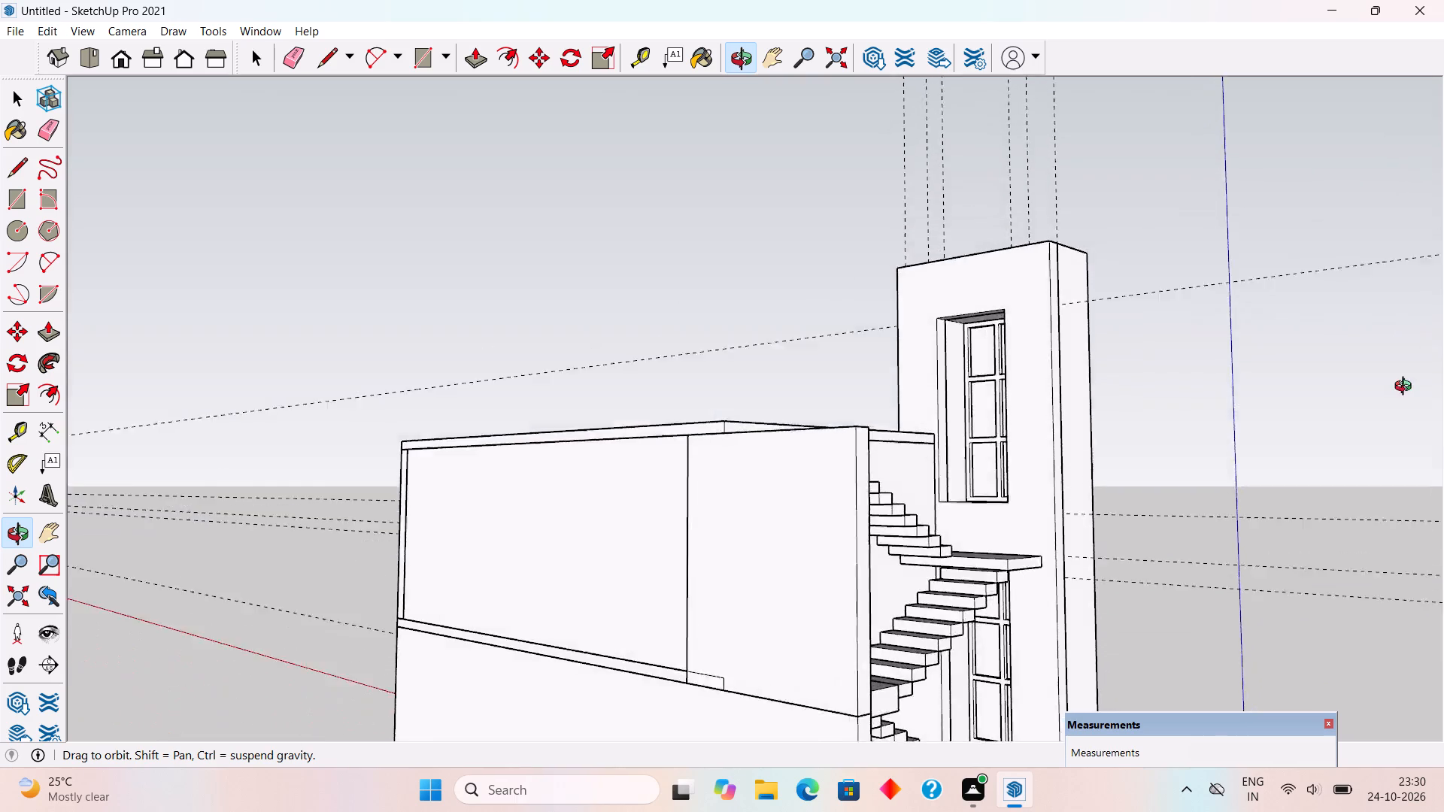
middle_click_drag(1406, 388, 468, 477)
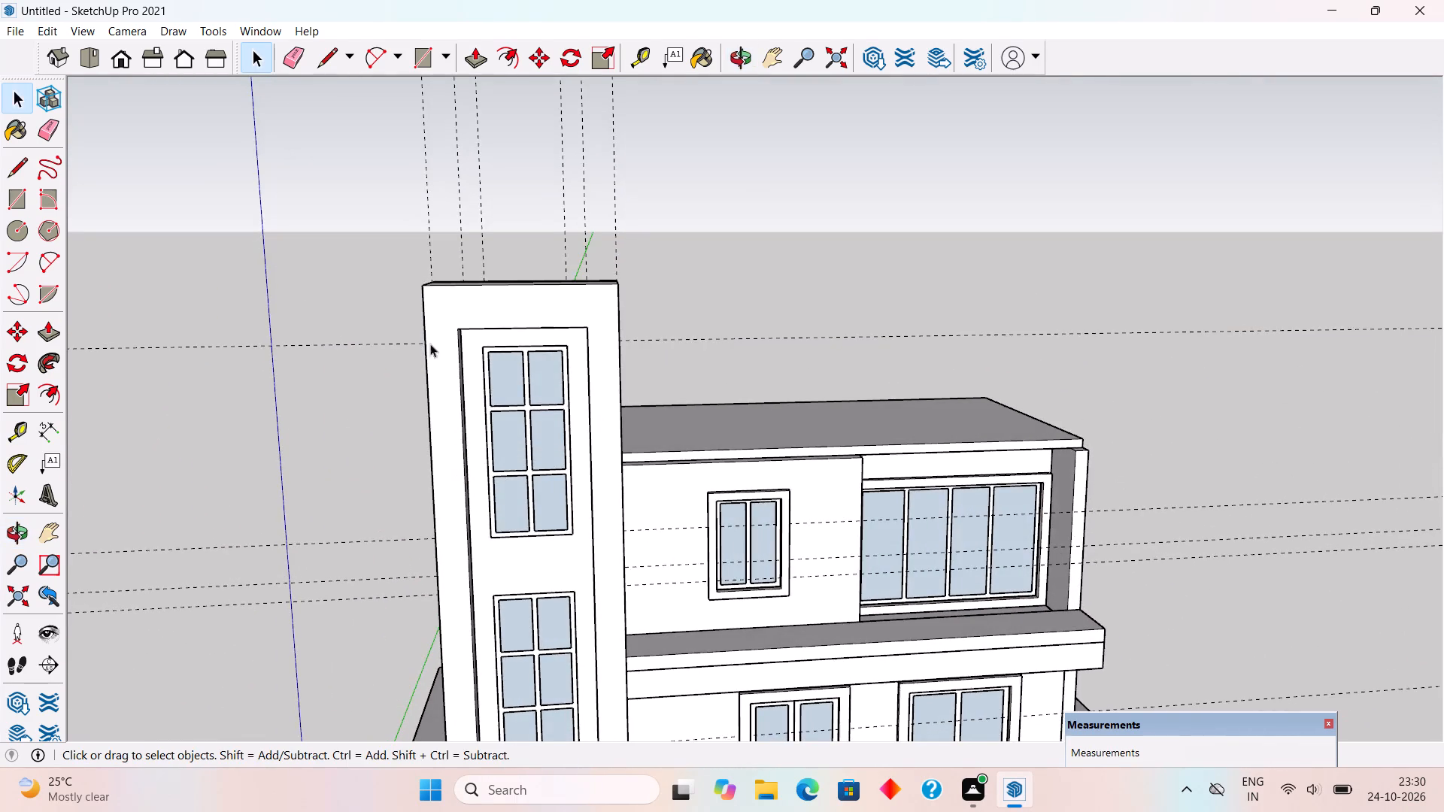
scroll(502, 297, "up", 5)
middle_click_drag(550, 359, 520, 289)
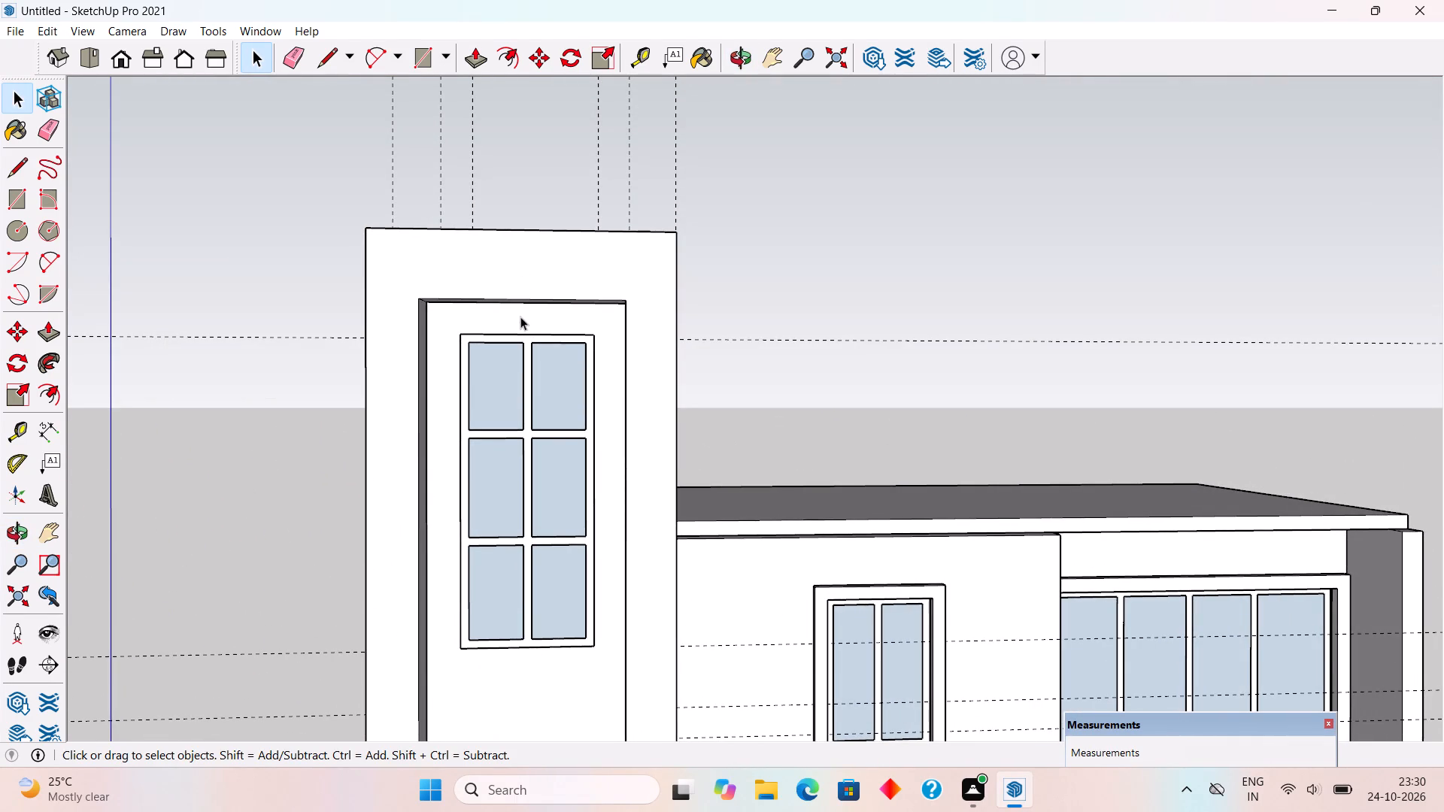
key("r")
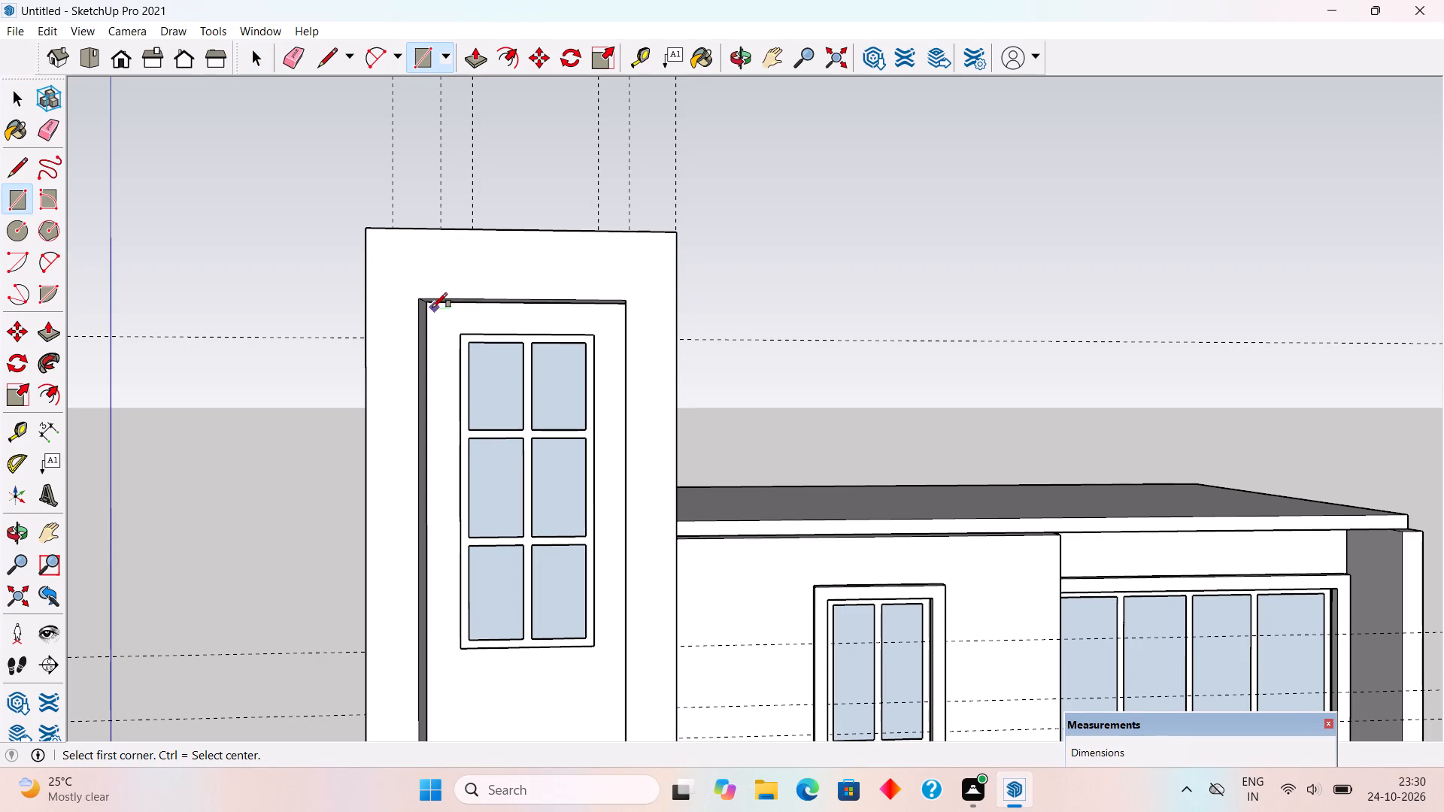
middle_click_drag(437, 363, 437, 262)
scroll(440, 269, "up", 4)
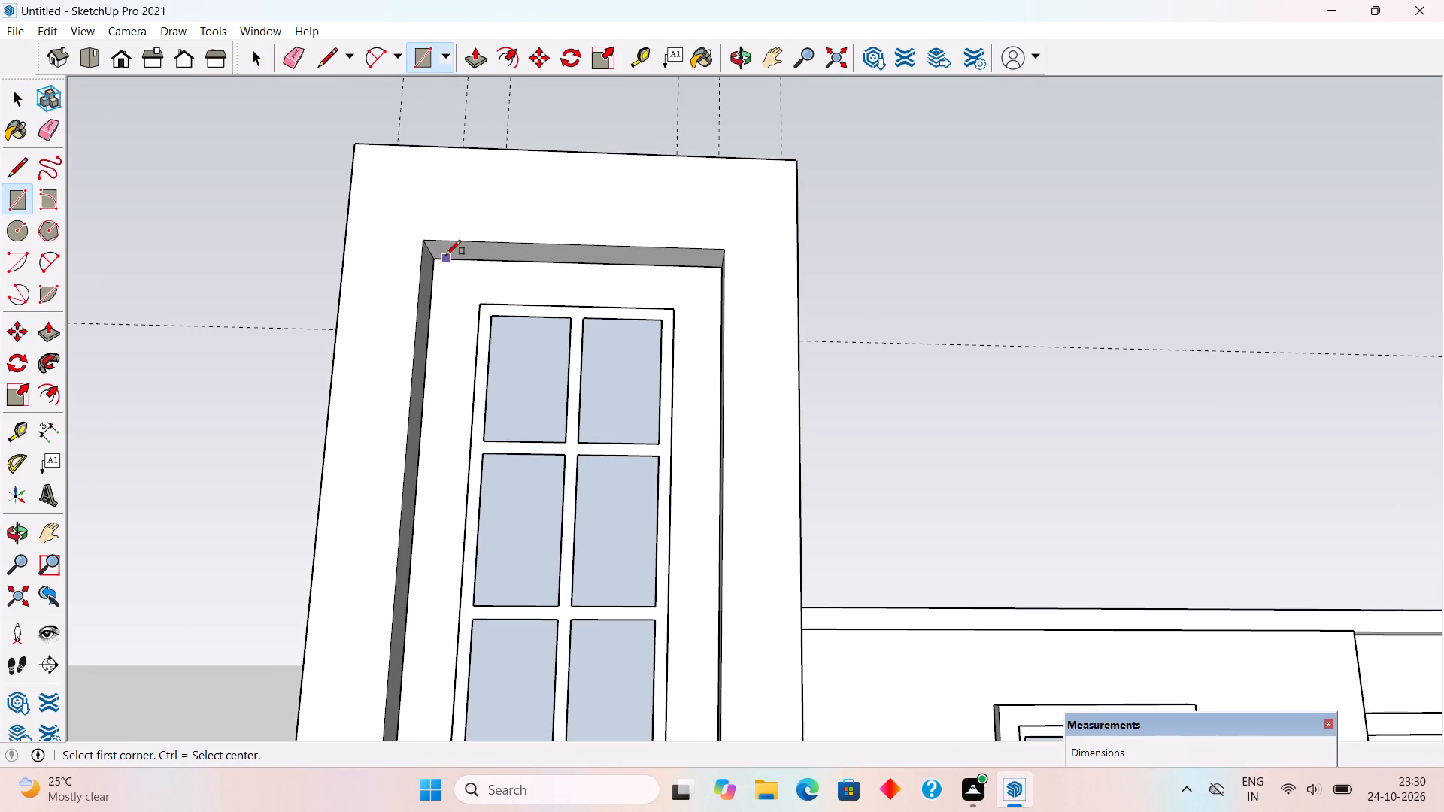
left_click(430, 261)
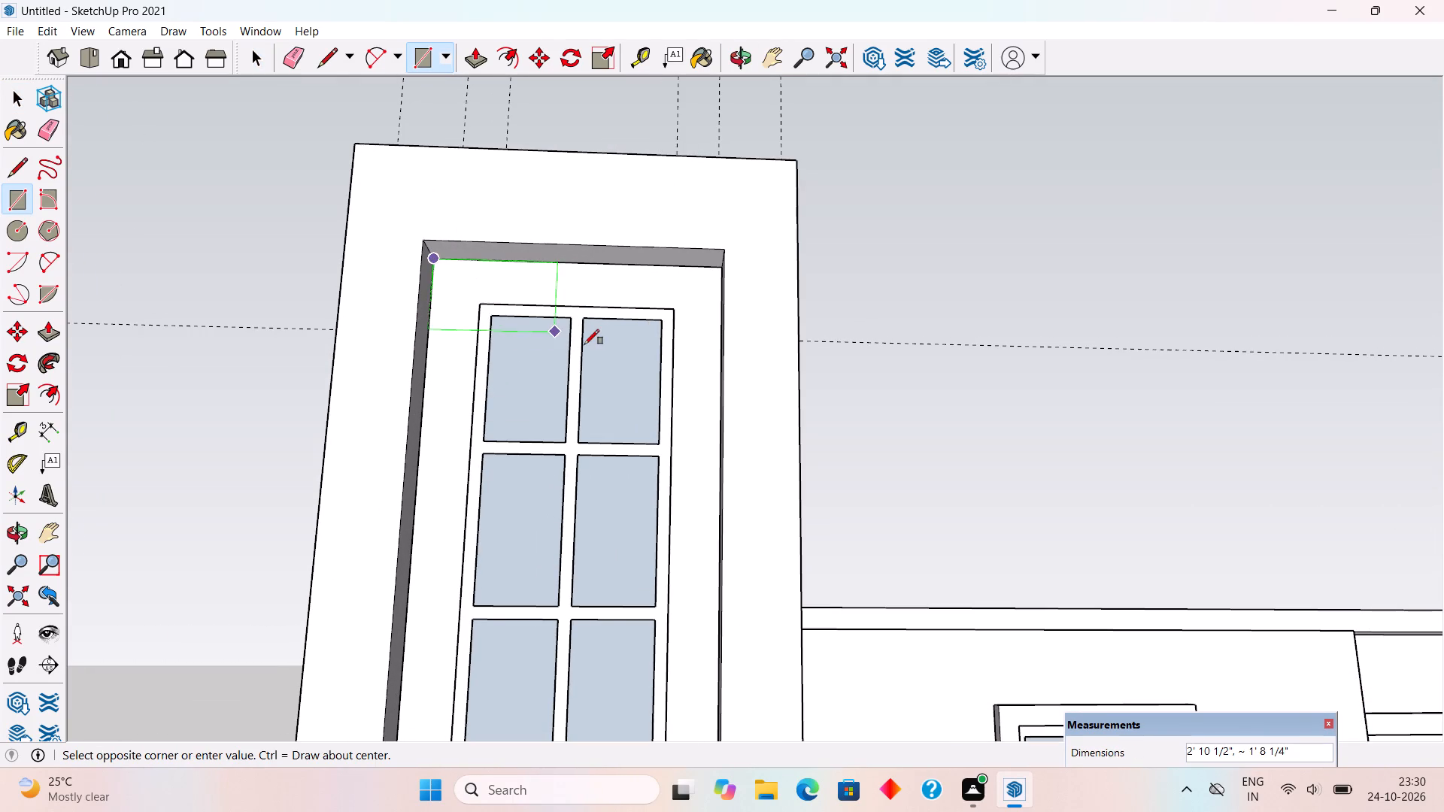
scroll(590, 355, "down", 9)
scroll(631, 427, "down", 6)
scroll(644, 538, "down", 1)
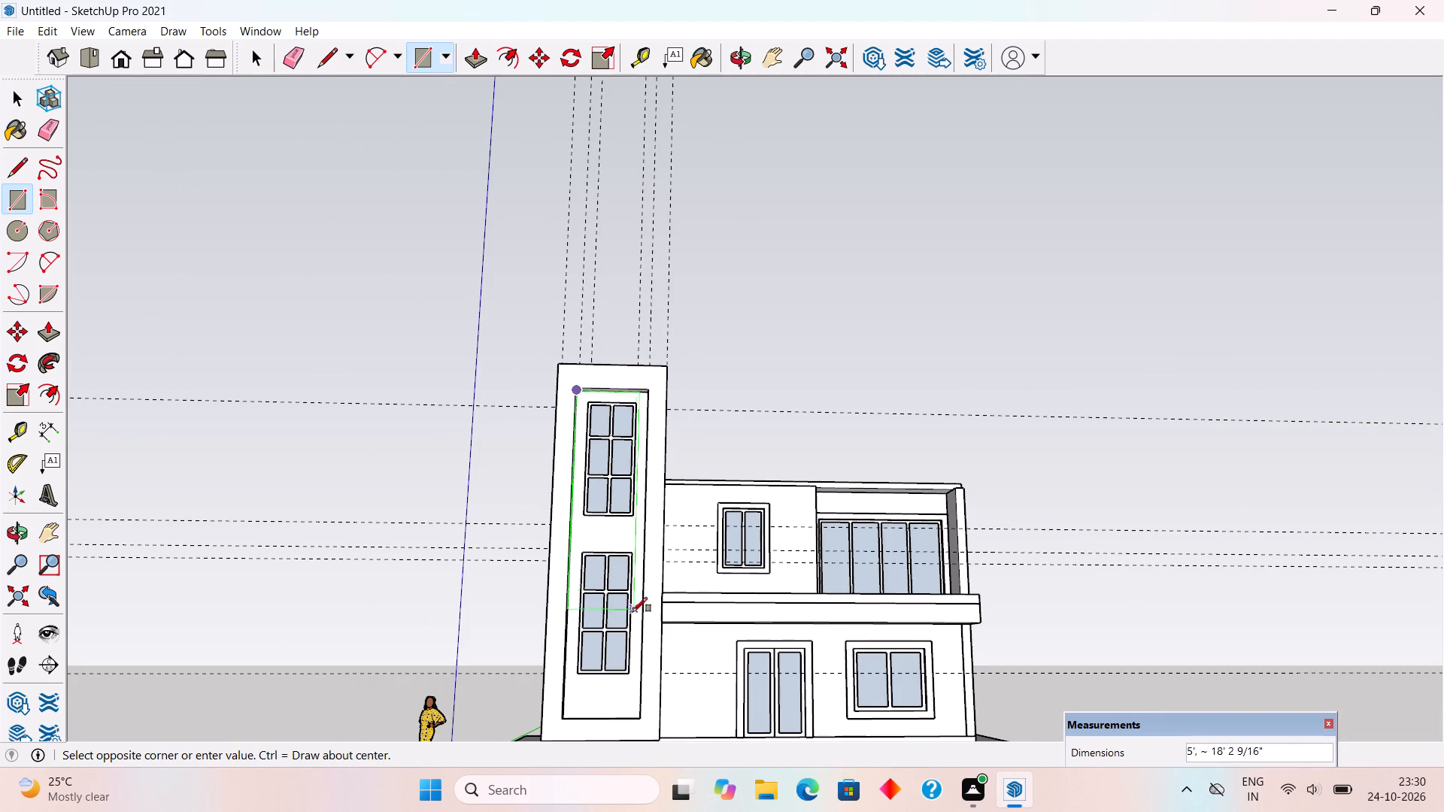
middle_click_drag(635, 712, 642, 723)
scroll(642, 723, "up", 8)
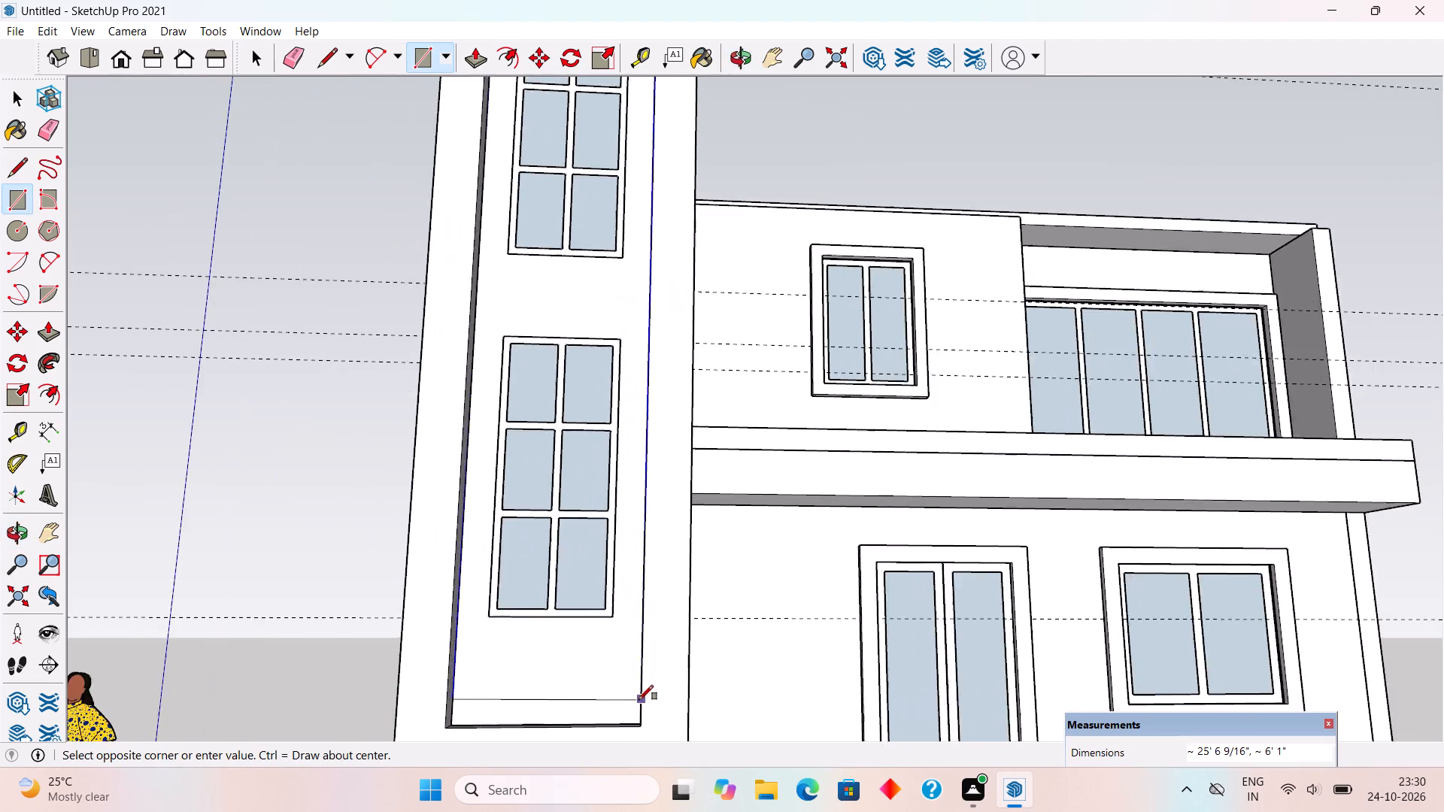
scroll(639, 700, "up", 5)
middle_click_drag(621, 698, 675, 689)
scroll(669, 592, "down", 5)
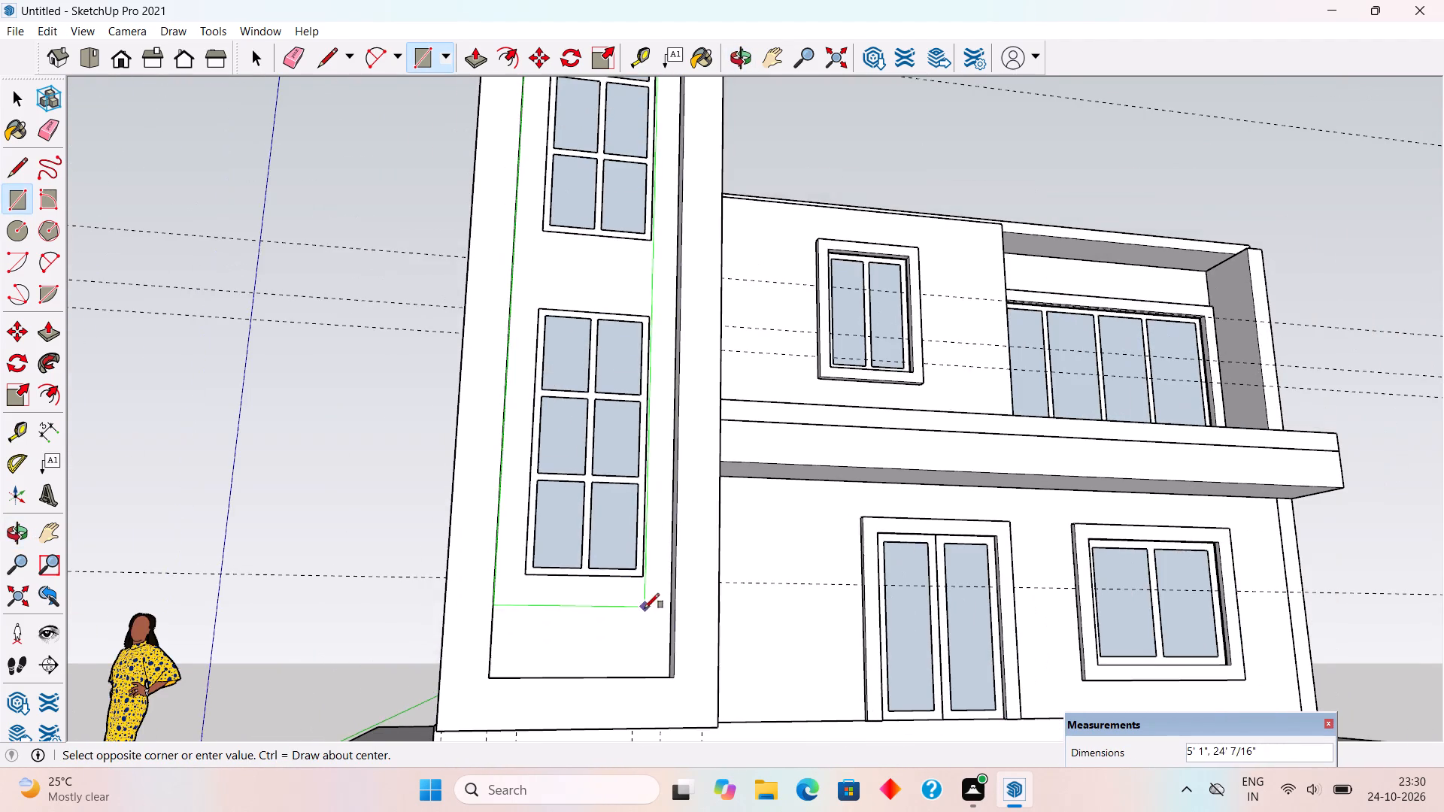
middle_click_drag(659, 653, 680, 704)
scroll(681, 705, "up", 5)
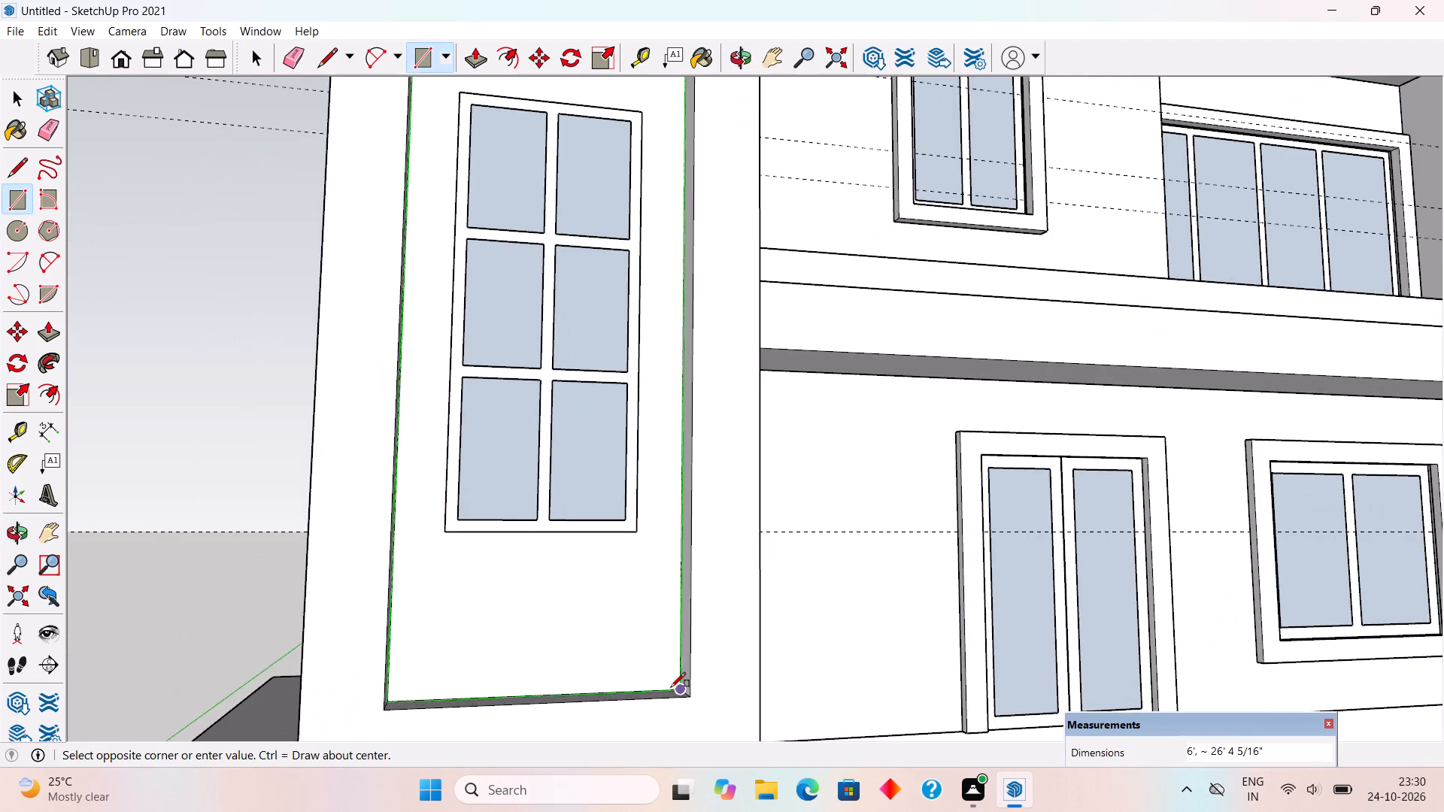
scroll(671, 687, "up", 5)
left_click(672, 687)
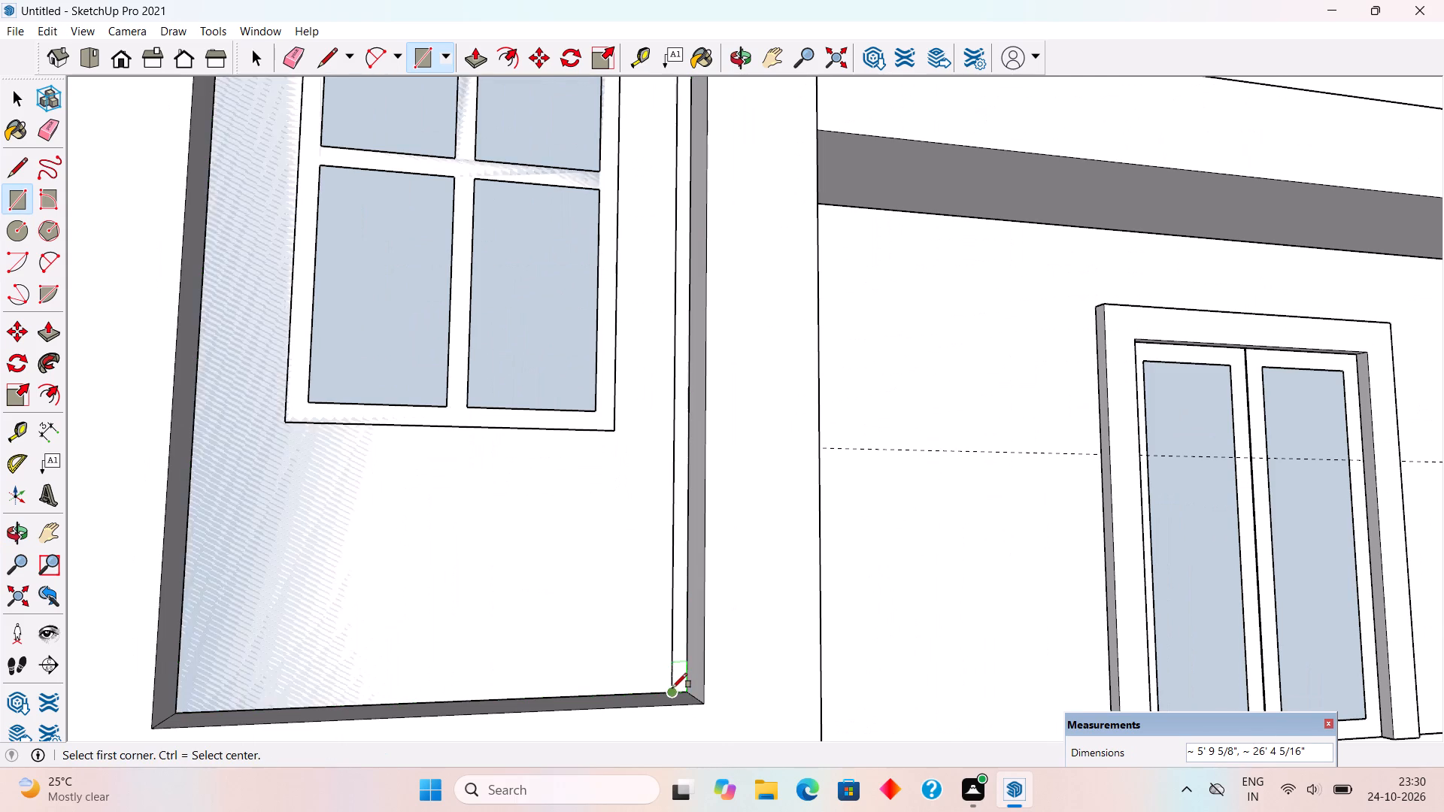
Draw a second rectangle enclosing both stair windows, from the upper window's top corner to the lower window's opposite bottom corner.
scroll(672, 688, "down", 18)
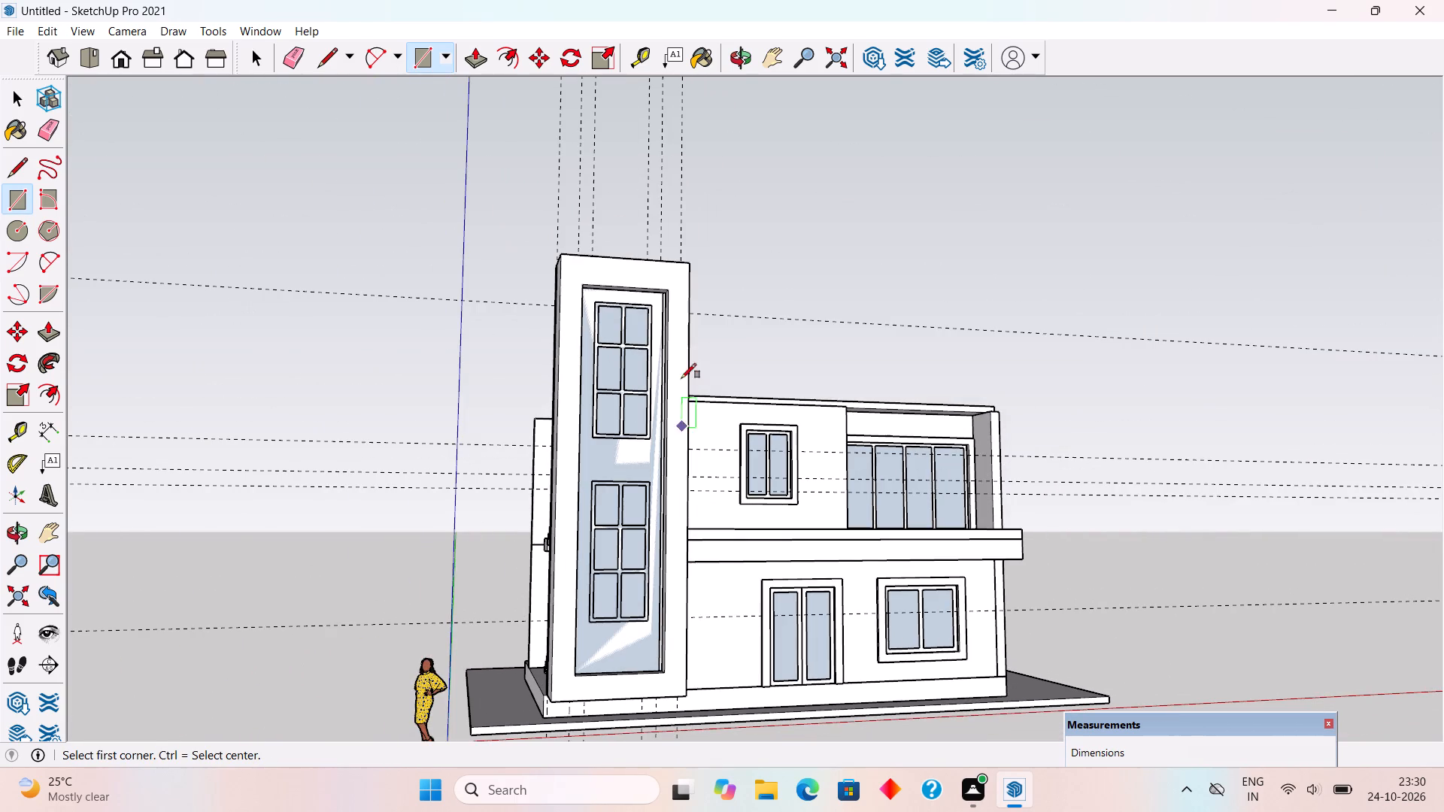
scroll(611, 301, "up", 4)
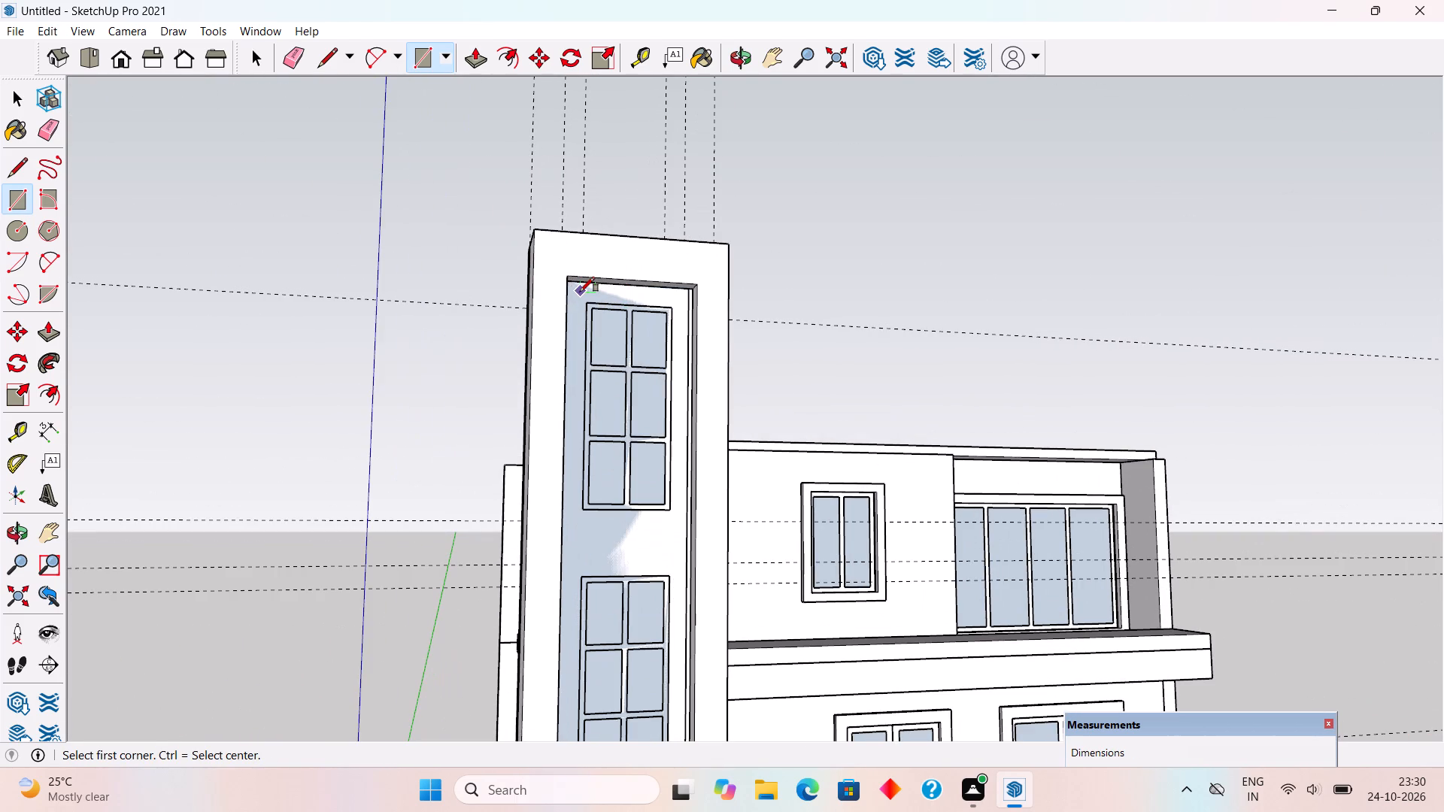
scroll(580, 298, "up", 3)
left_click(585, 300)
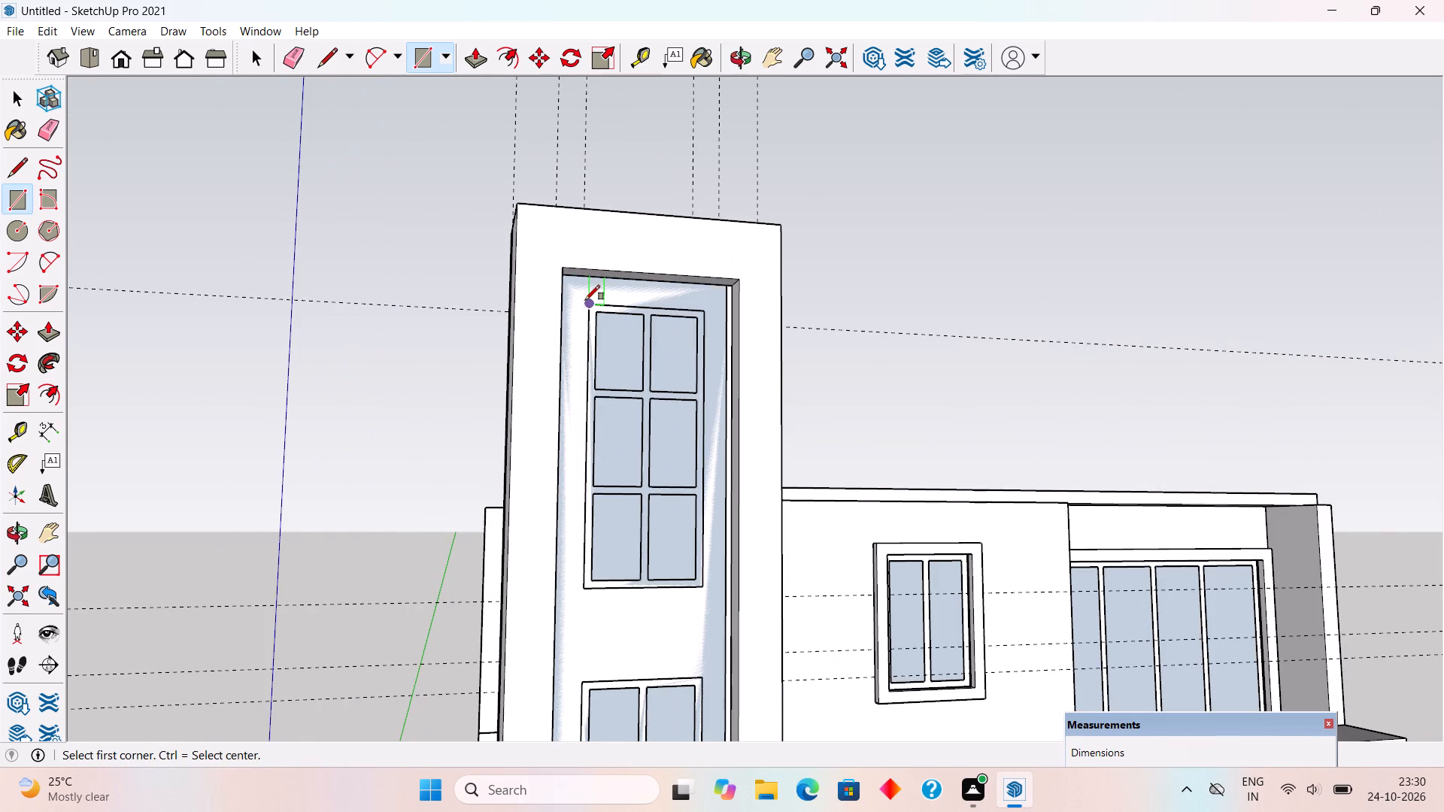
scroll(620, 496, "down", 3)
scroll(647, 550, "down", 4)
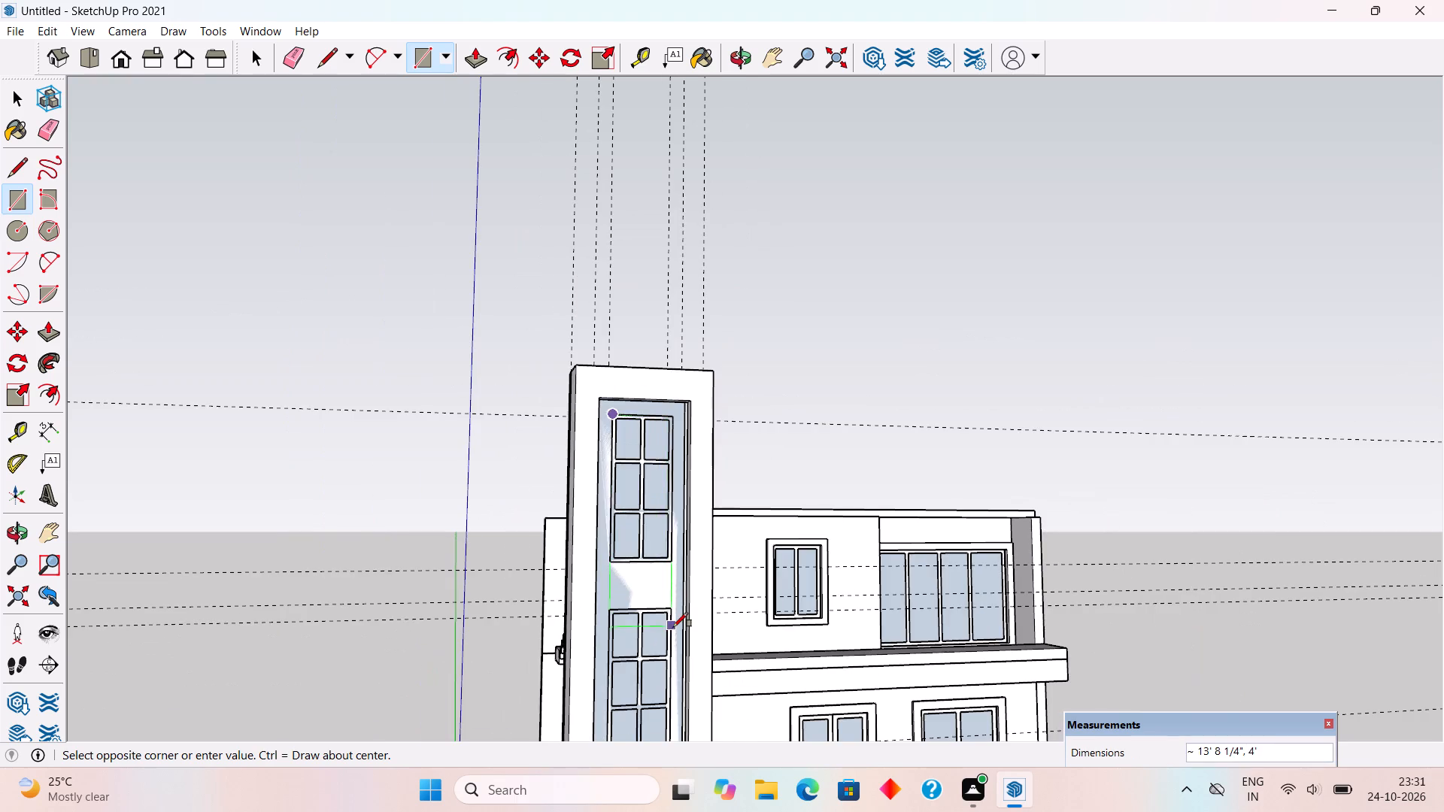
scroll(667, 594, "down", 5)
scroll(669, 706, "up", 9)
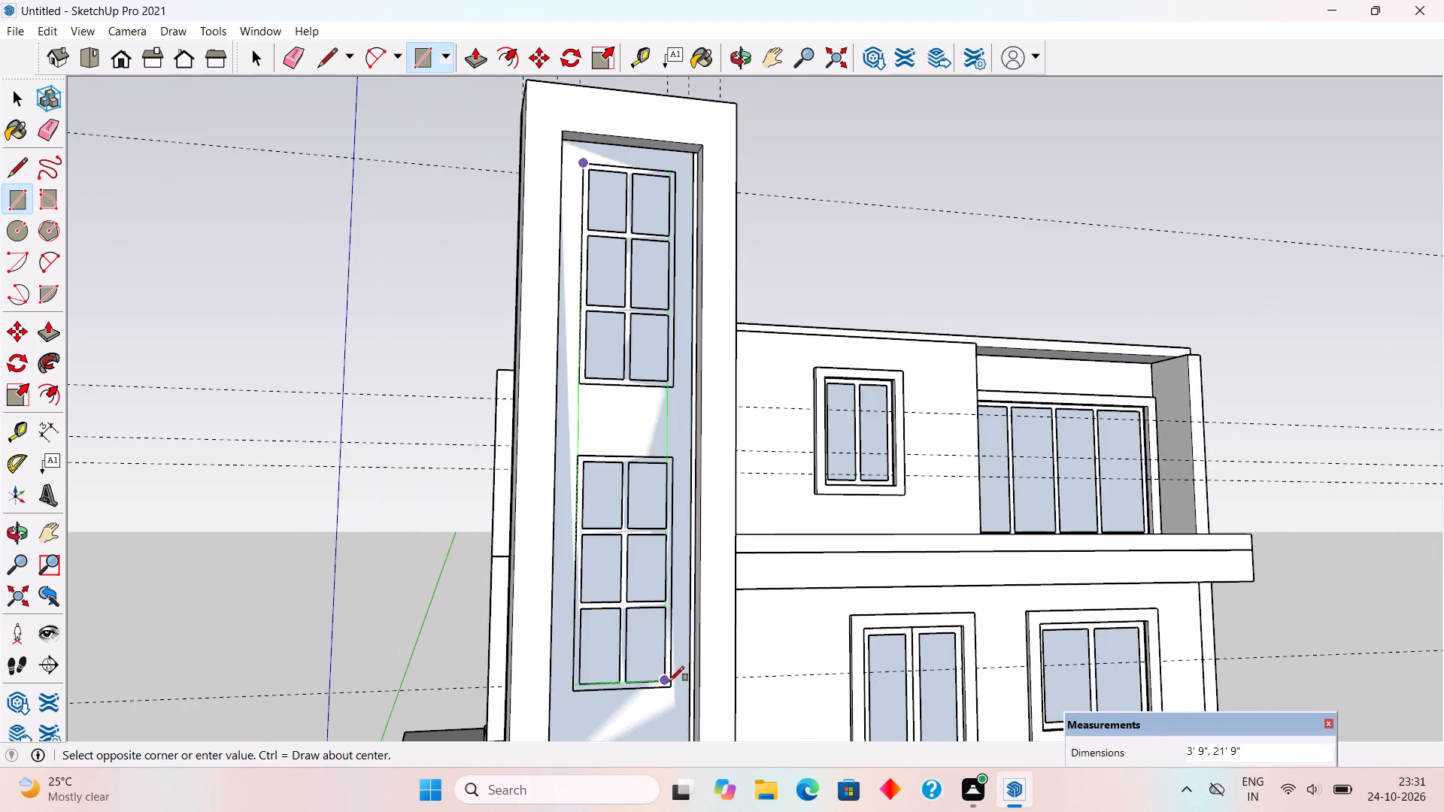
scroll(672, 682, "up", 2)
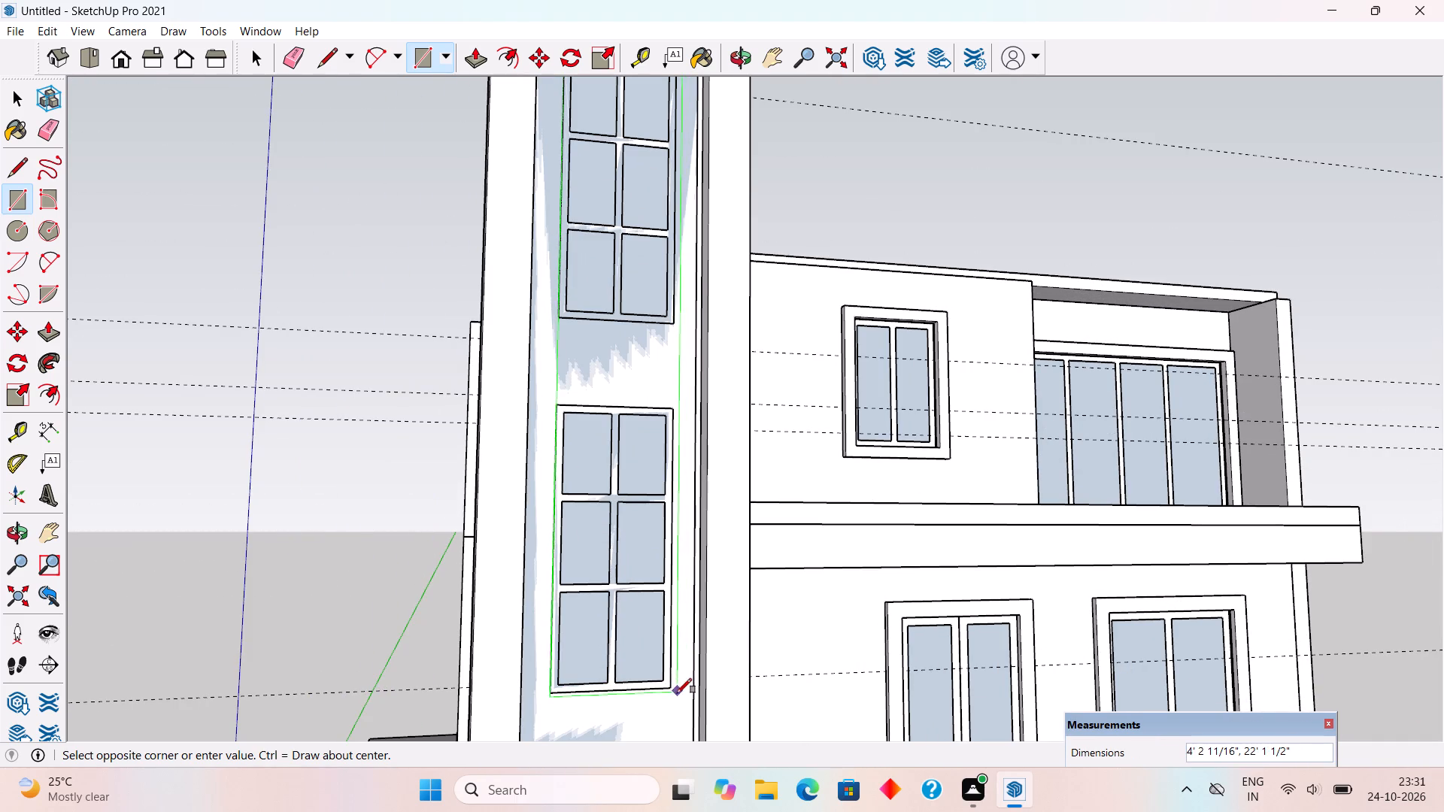
left_click(672, 690)
Delete the inner rectangle's face covering the two stair windows and the wall between them.
key("space")
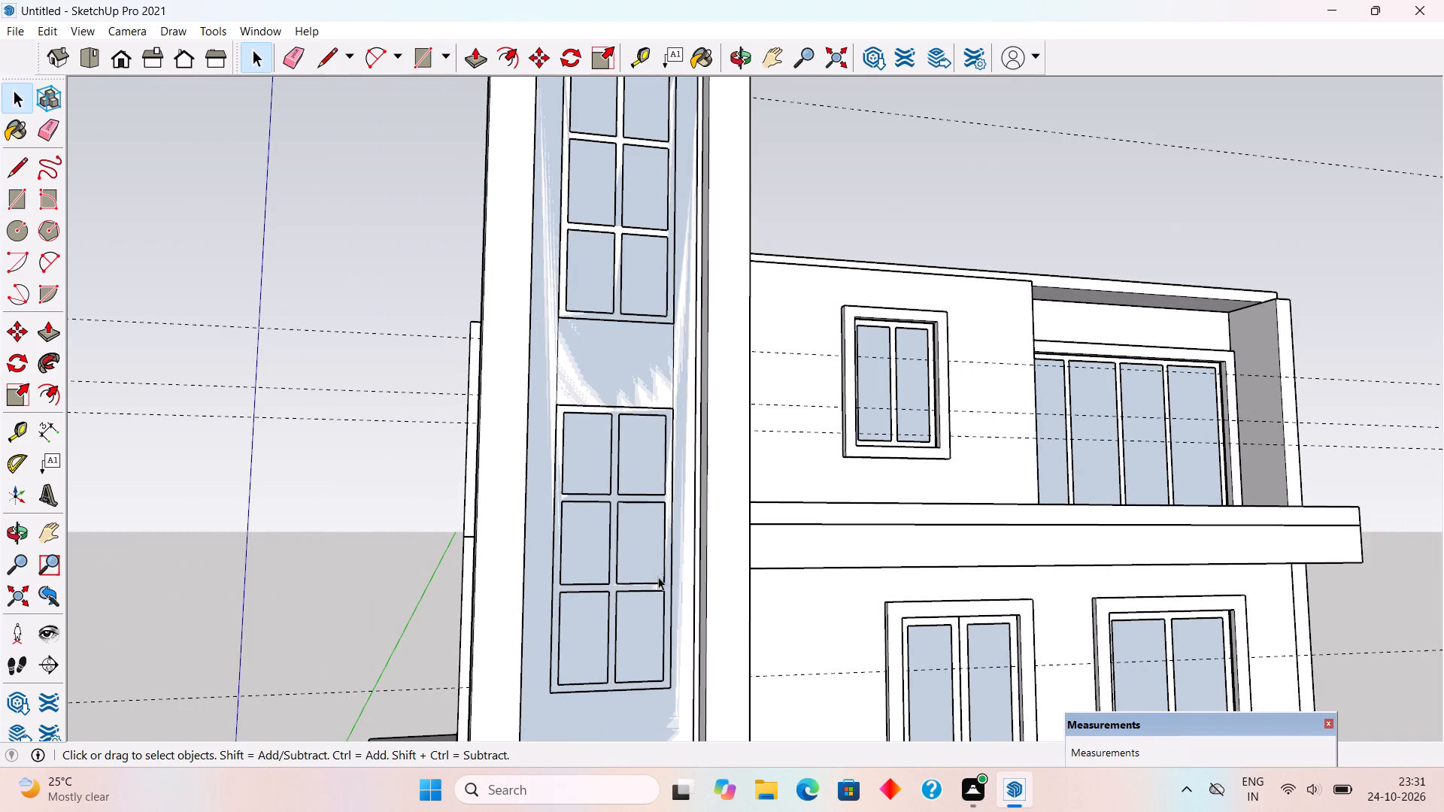
left_click(650, 560)
left_click(659, 369)
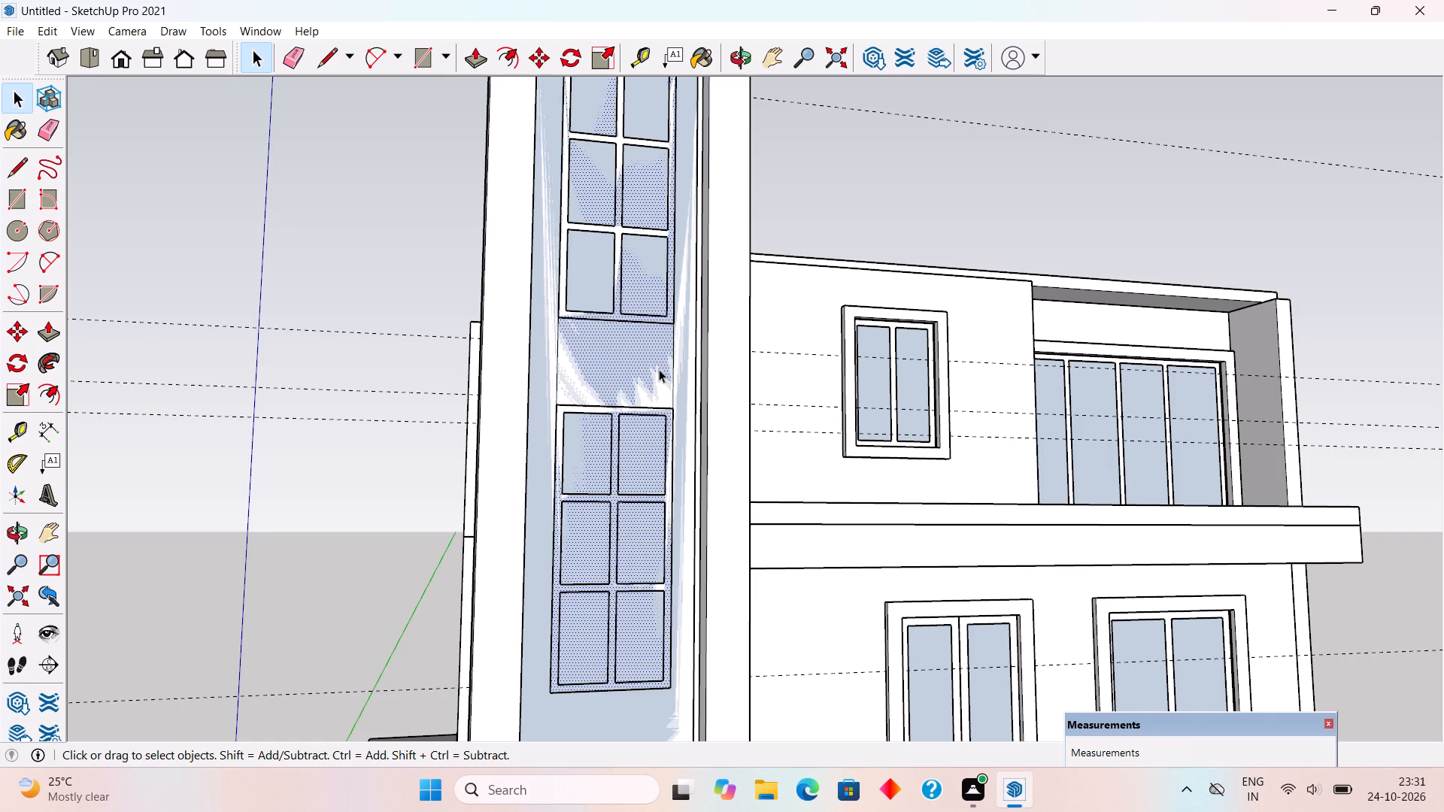
key("Delete")
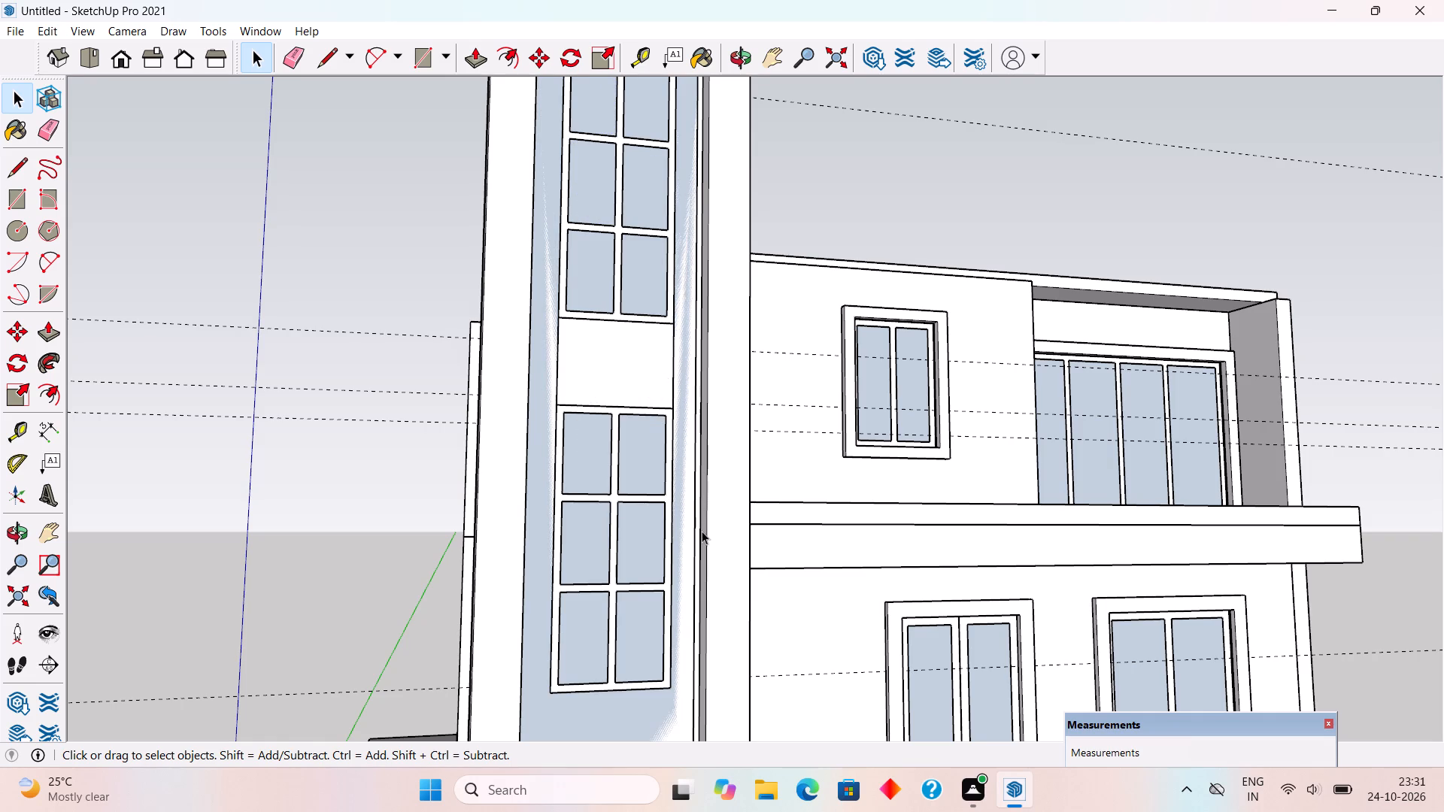
Extrude the remaining ring-shaped face around the stair windows 1' outward.
key("p")
left_click(684, 558)
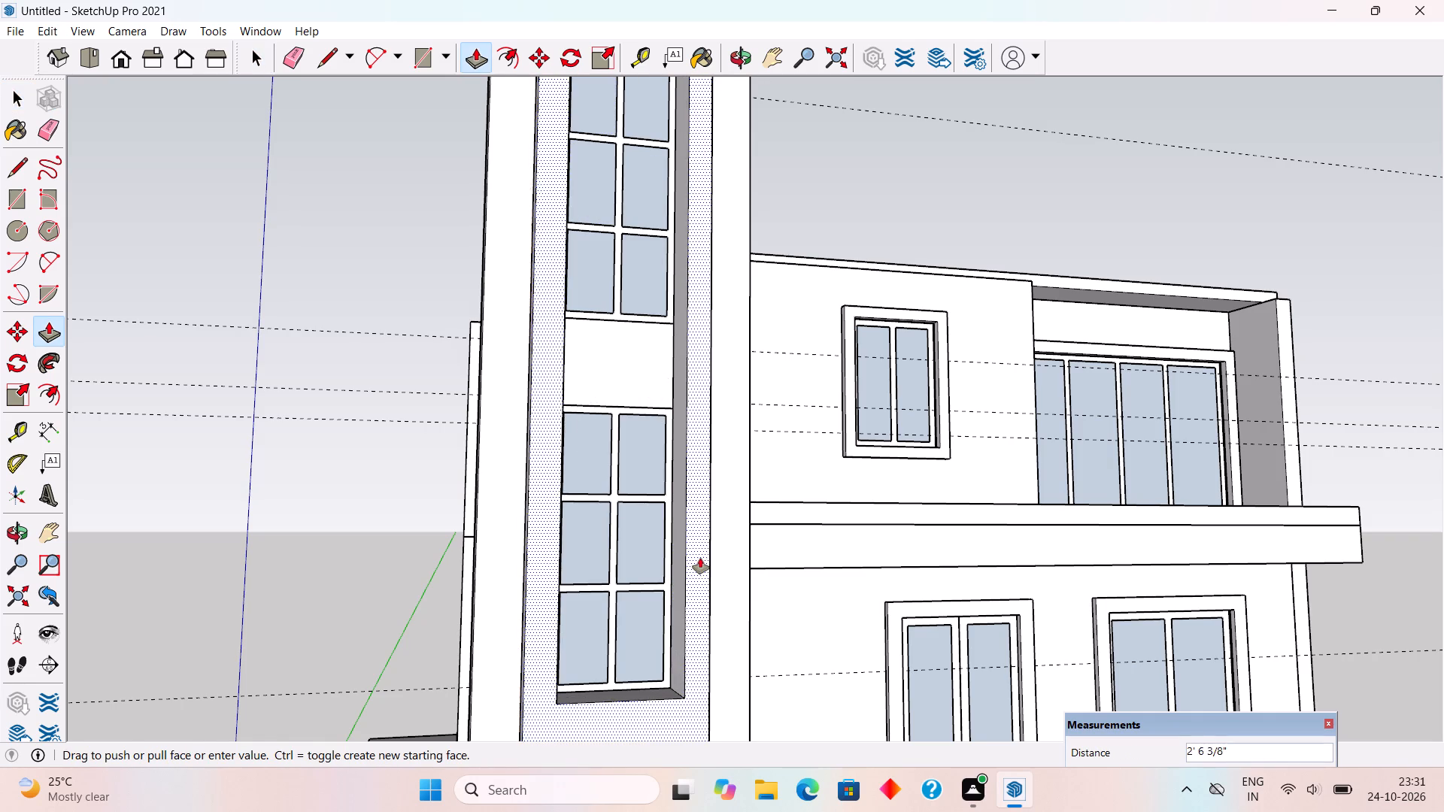
left_click(506, 524)
key("space")
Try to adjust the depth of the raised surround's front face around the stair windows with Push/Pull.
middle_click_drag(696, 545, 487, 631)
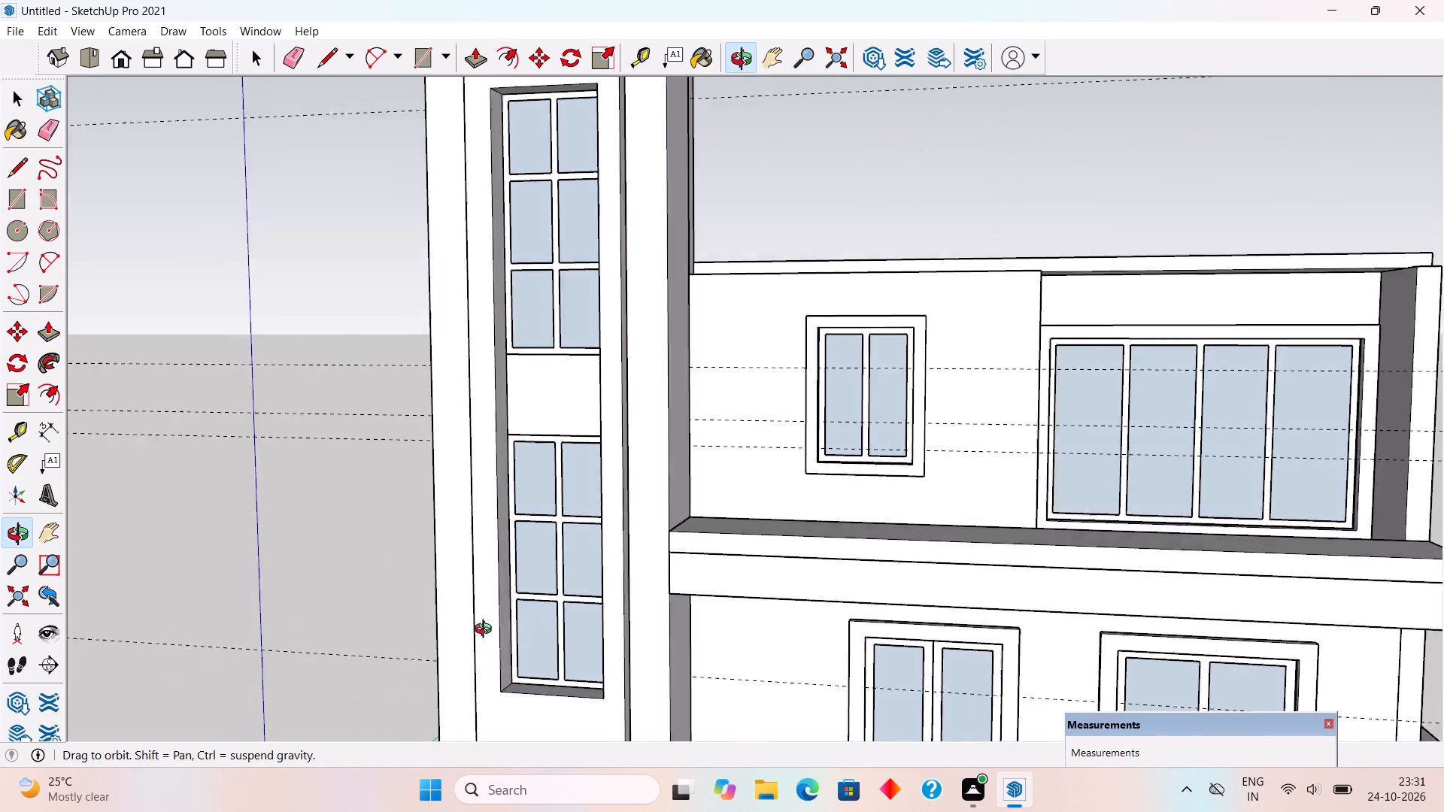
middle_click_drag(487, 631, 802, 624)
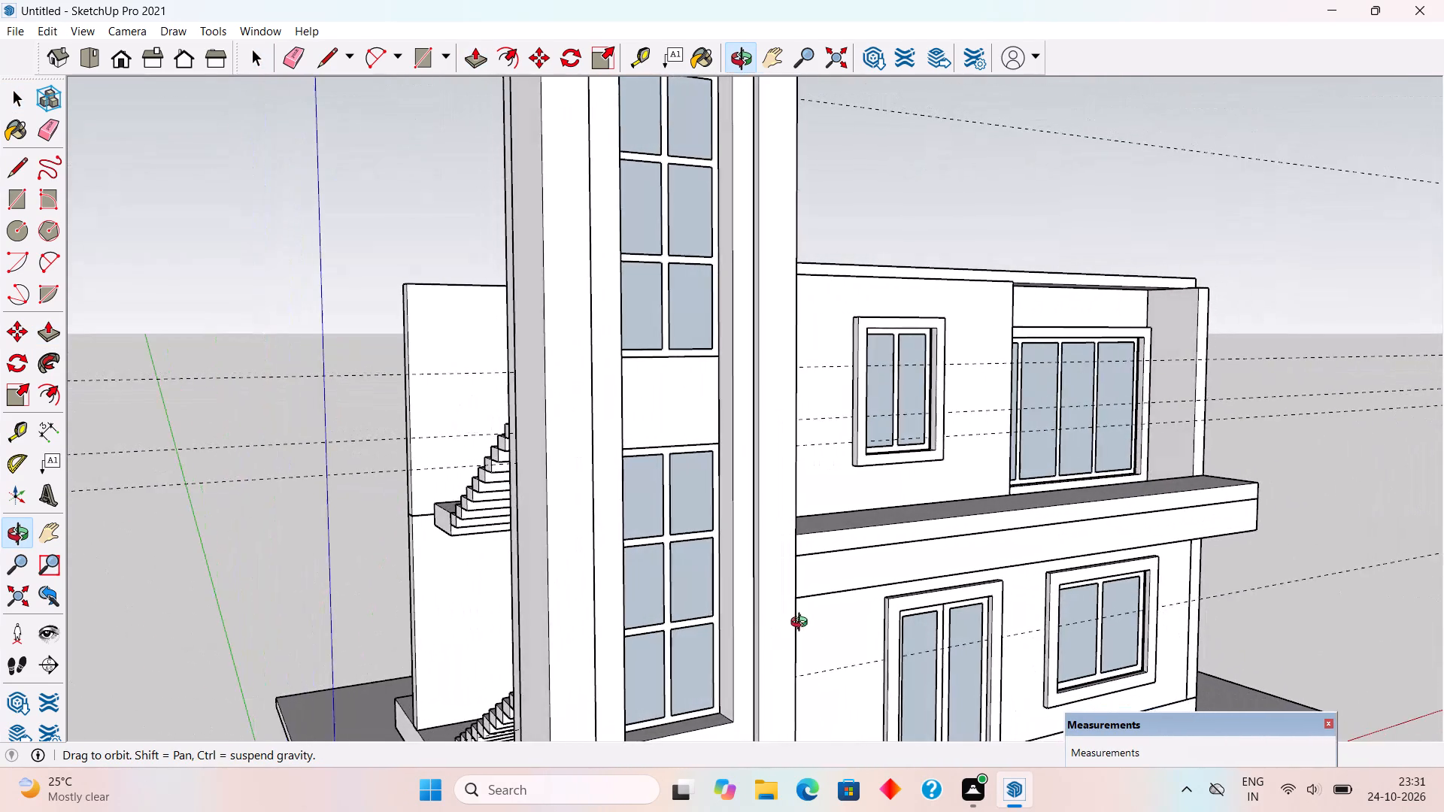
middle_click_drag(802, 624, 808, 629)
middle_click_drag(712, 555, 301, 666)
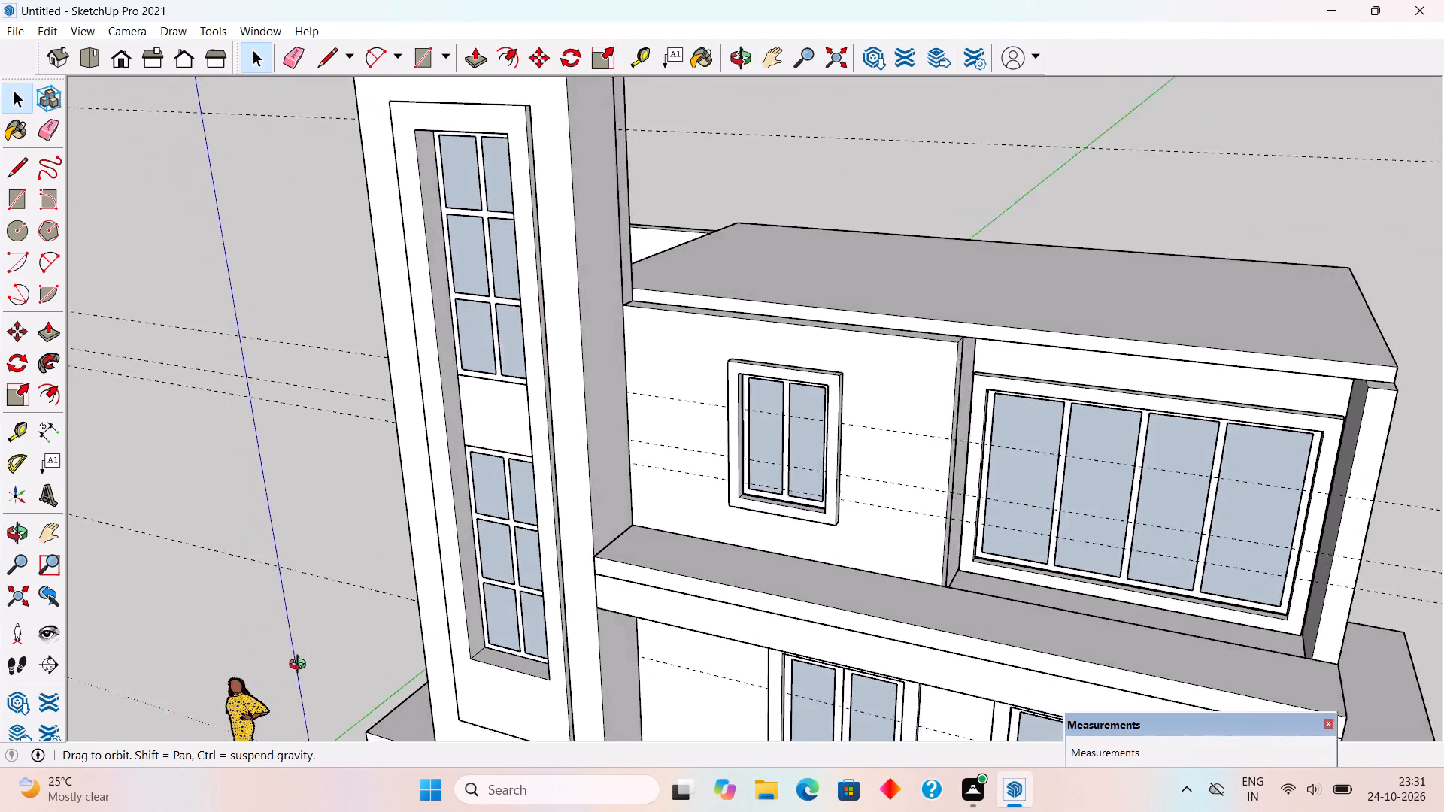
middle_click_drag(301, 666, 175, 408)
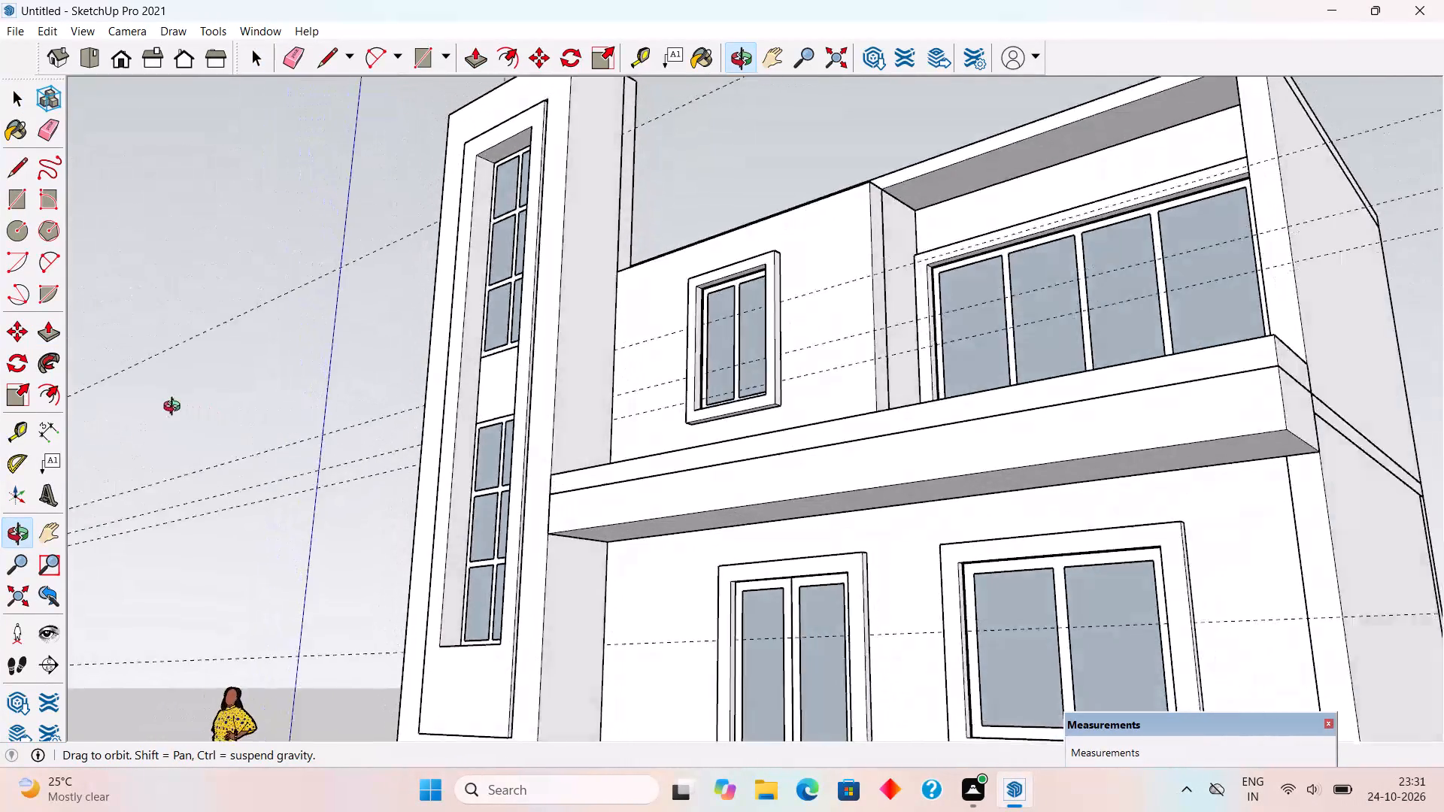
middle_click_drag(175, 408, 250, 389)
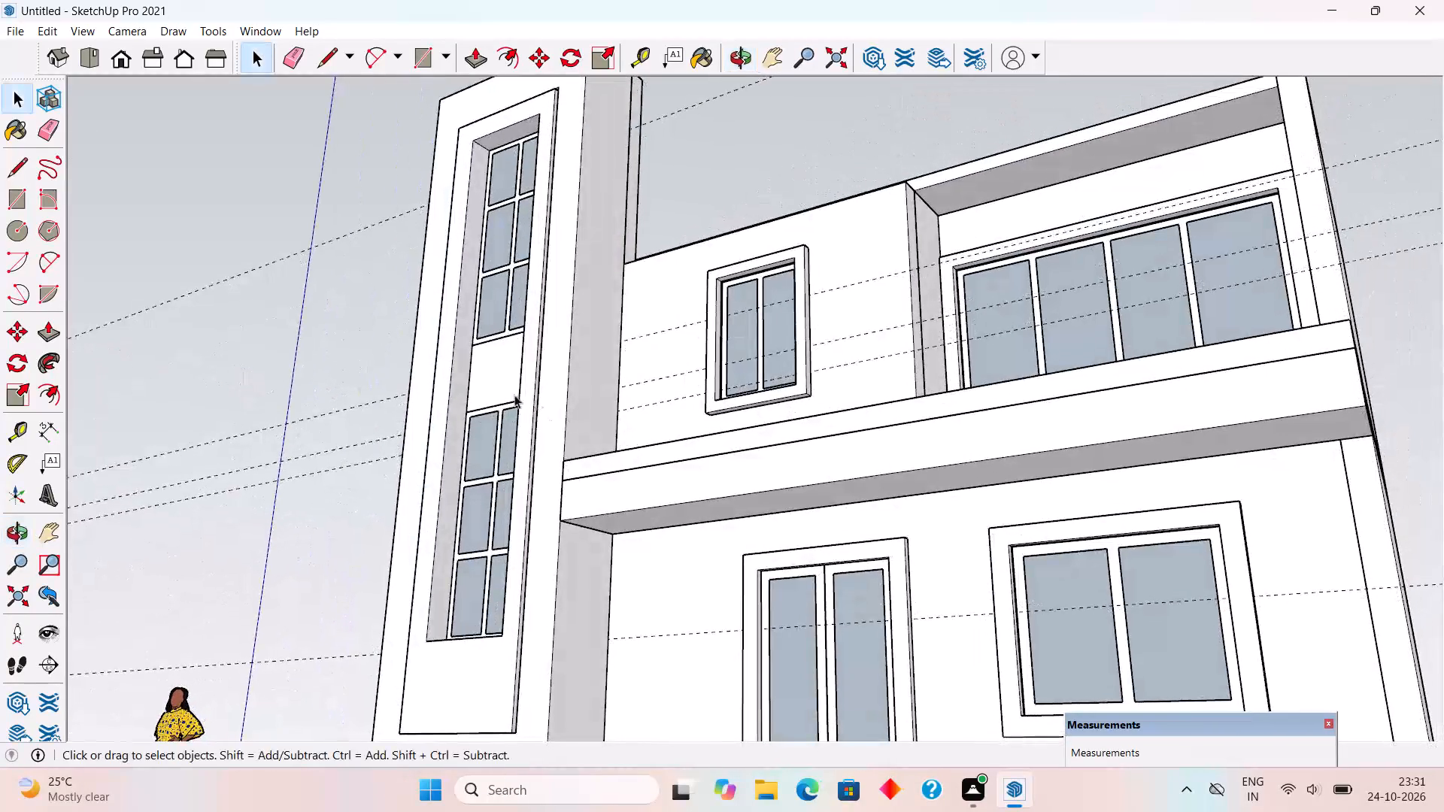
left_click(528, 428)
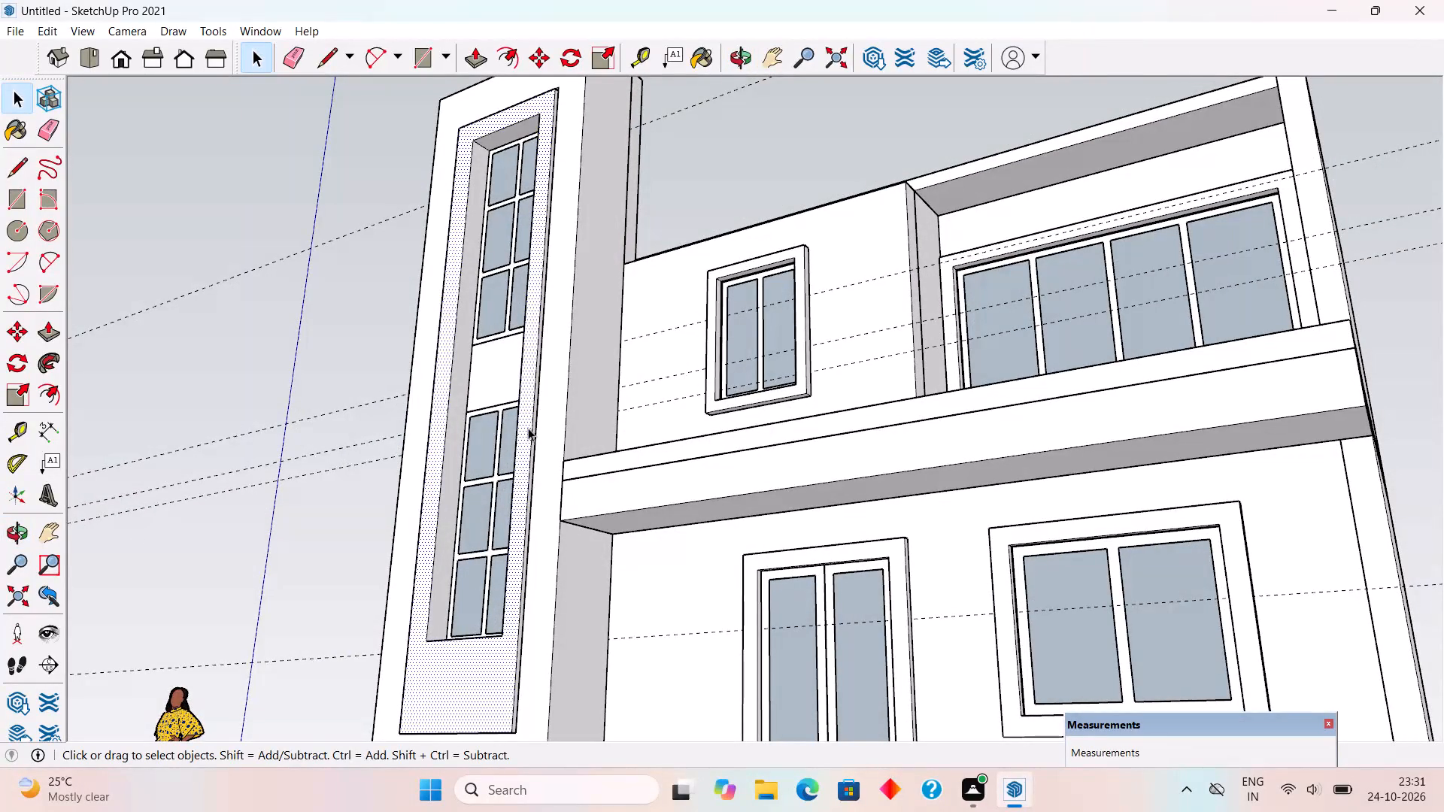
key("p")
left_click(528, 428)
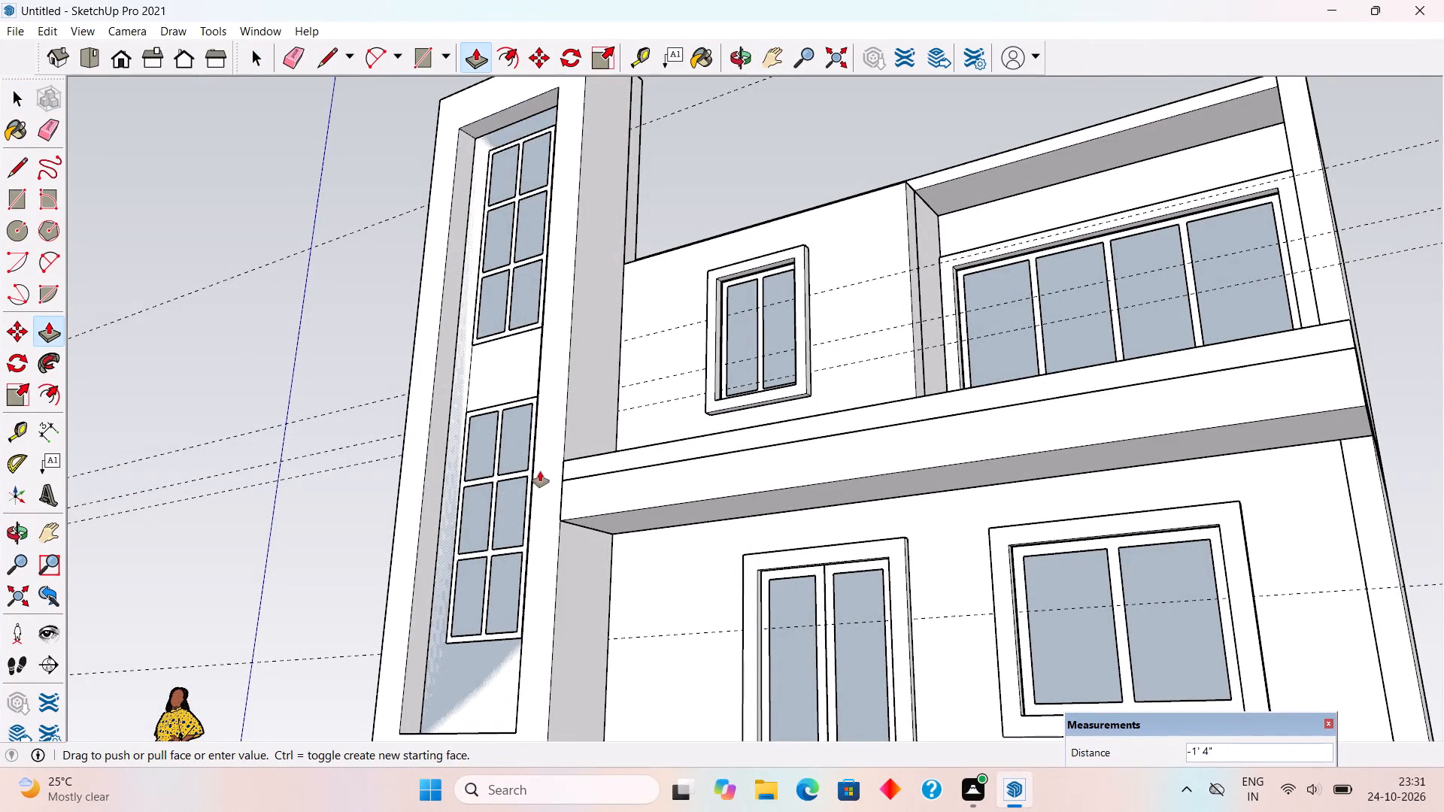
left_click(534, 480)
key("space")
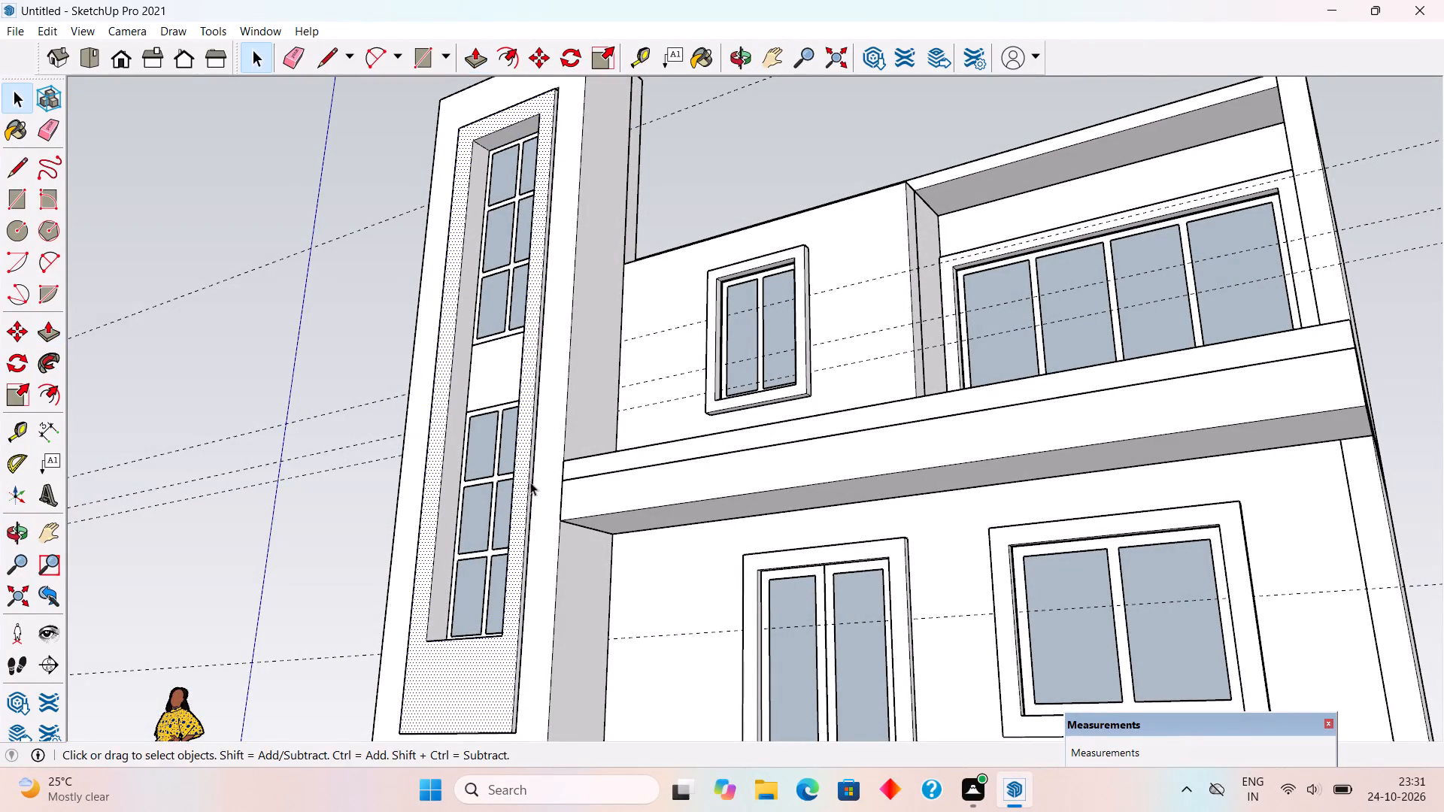
Extend the surround's outer side face about 2 3/8" sideways to meet the inner edge of the stair-window border.
middle_click_drag(525, 513, 826, 747)
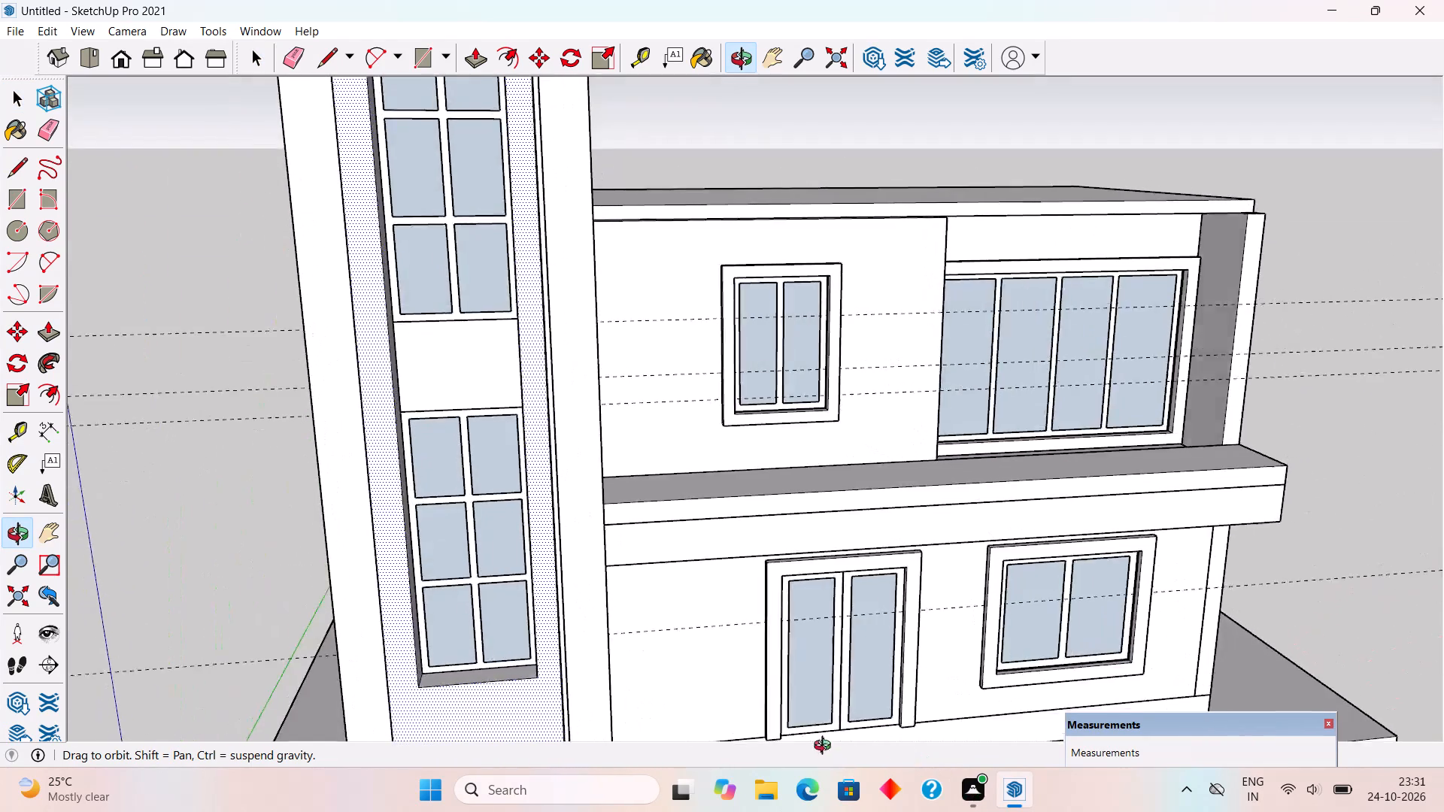
middle_click_drag(826, 747, 710, 685)
scroll(499, 516, "up", 4)
scroll(579, 511, "up", 2)
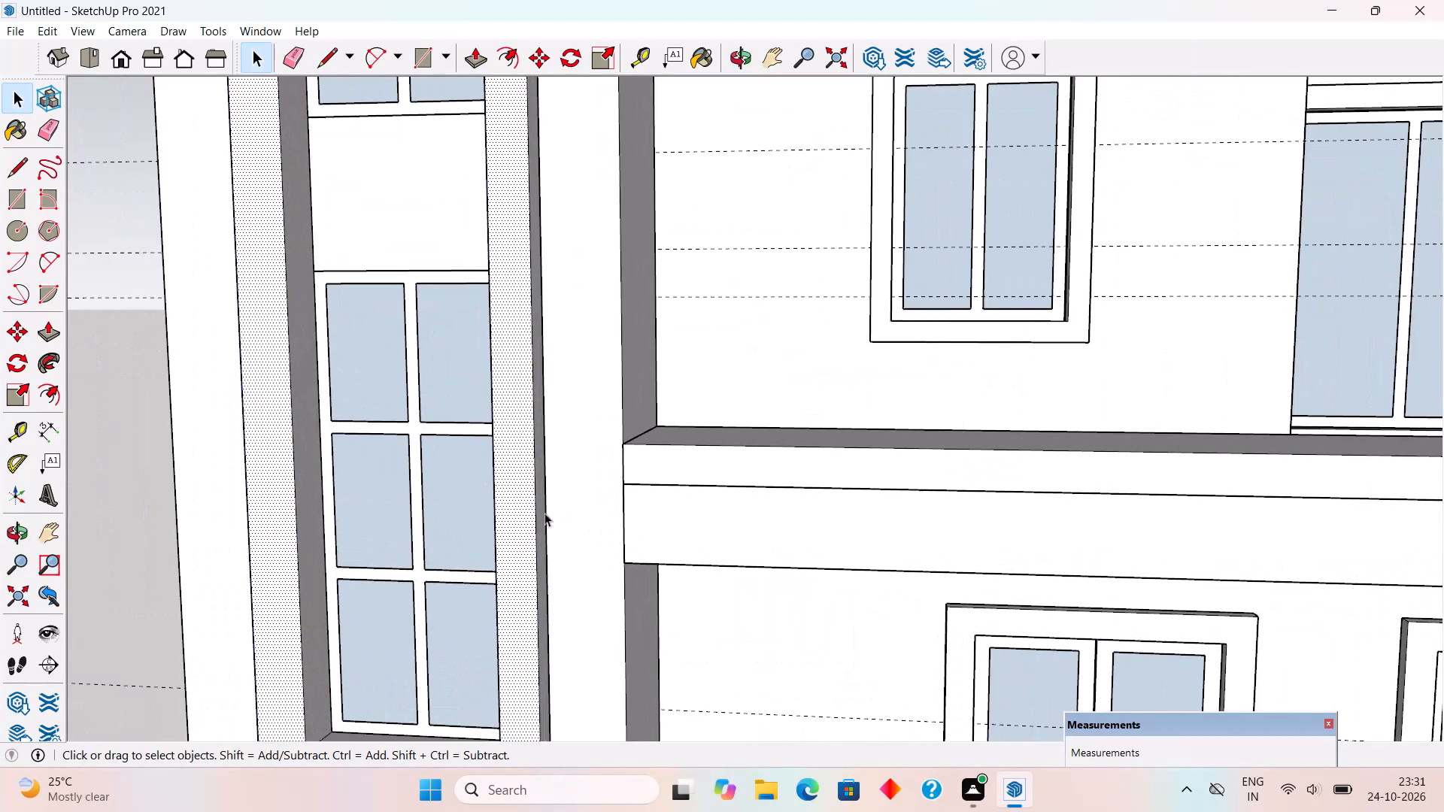
middle_click_drag(538, 514, 502, 524)
scroll(521, 517, "up", 7)
left_click(529, 504)
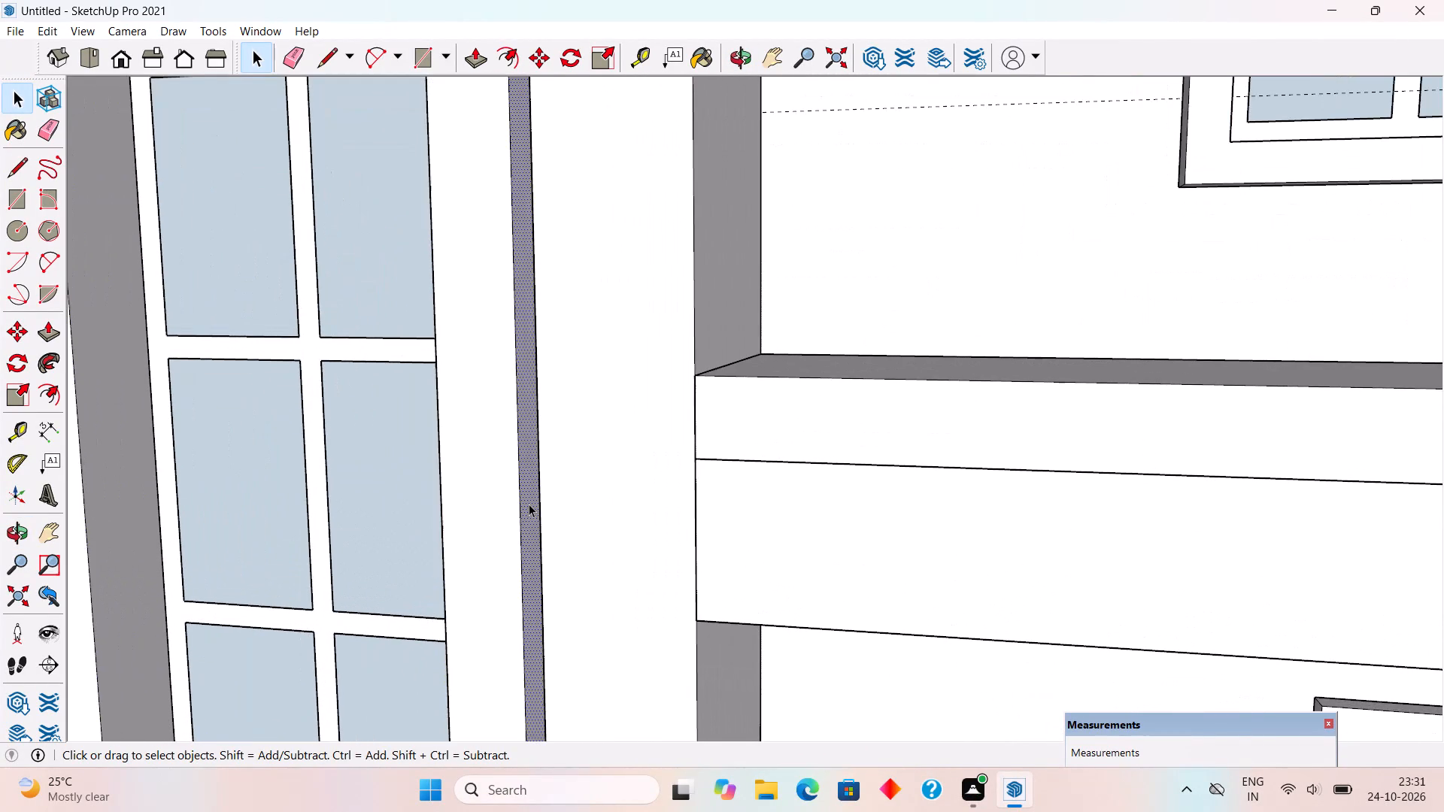
key("p")
left_click(529, 504)
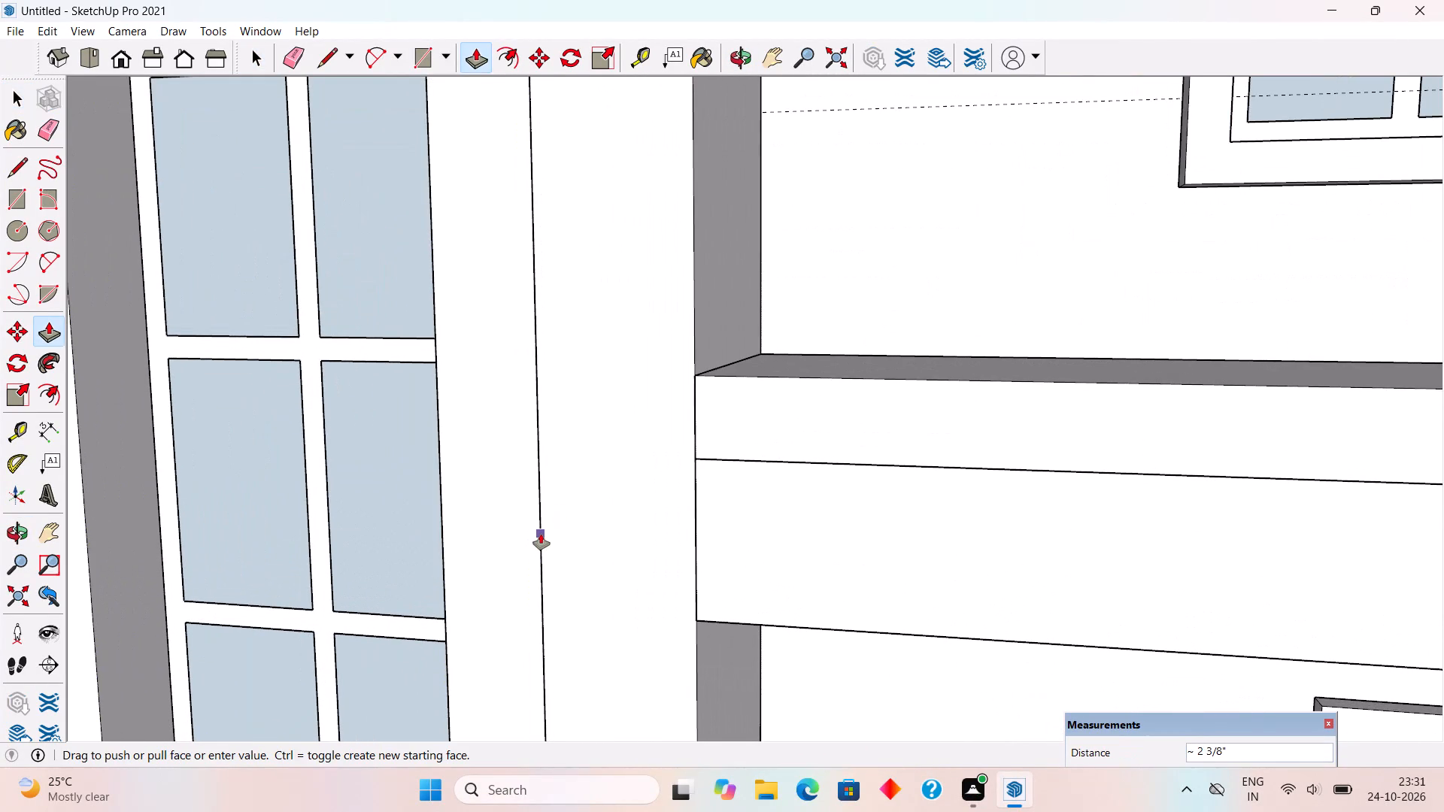
left_click(541, 534)
key("space")
Select all connected geometry of the raised stair-window surround and make it a group.
triple_click(493, 492)
right_click(484, 492)
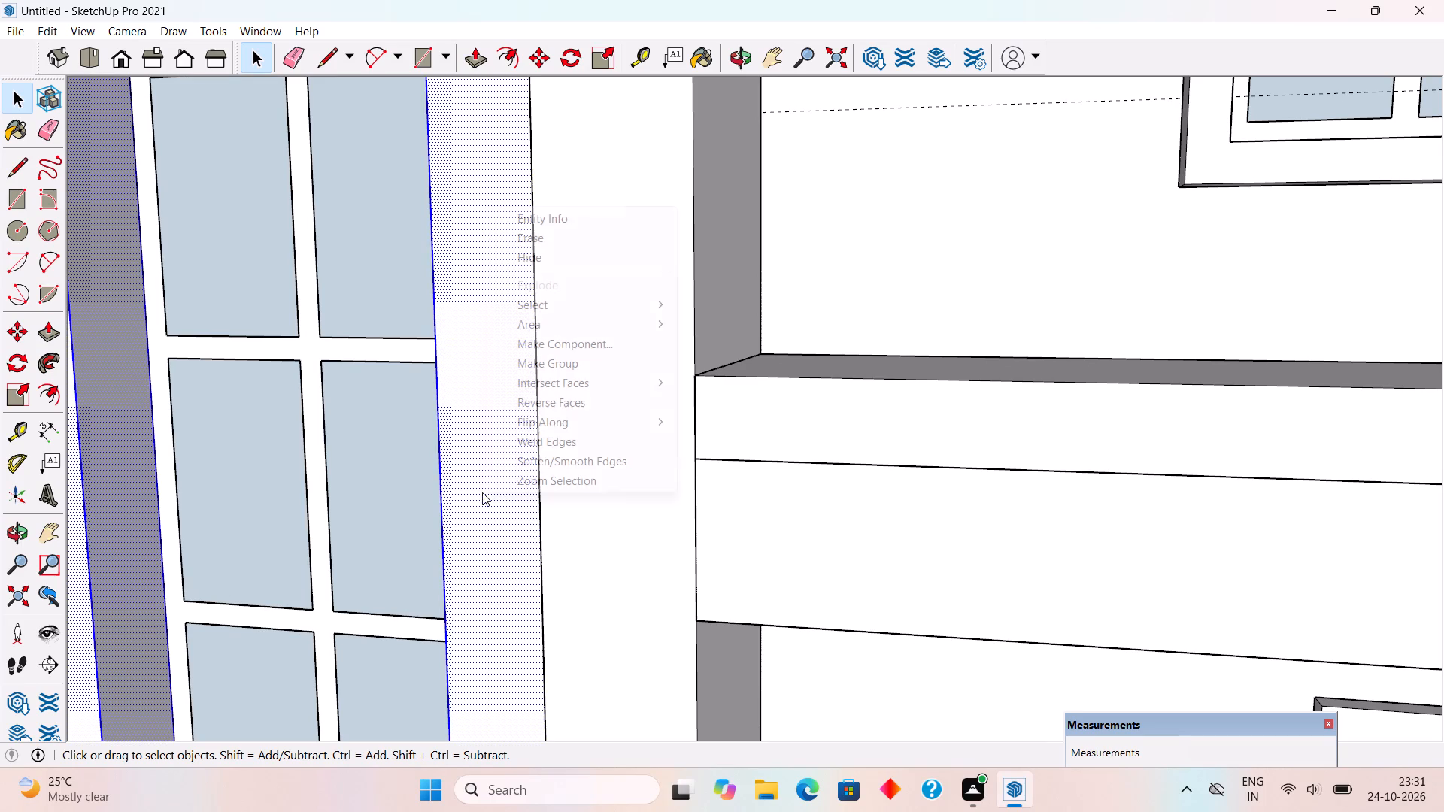
left_click(533, 362)
scroll(533, 361, "down", 4)
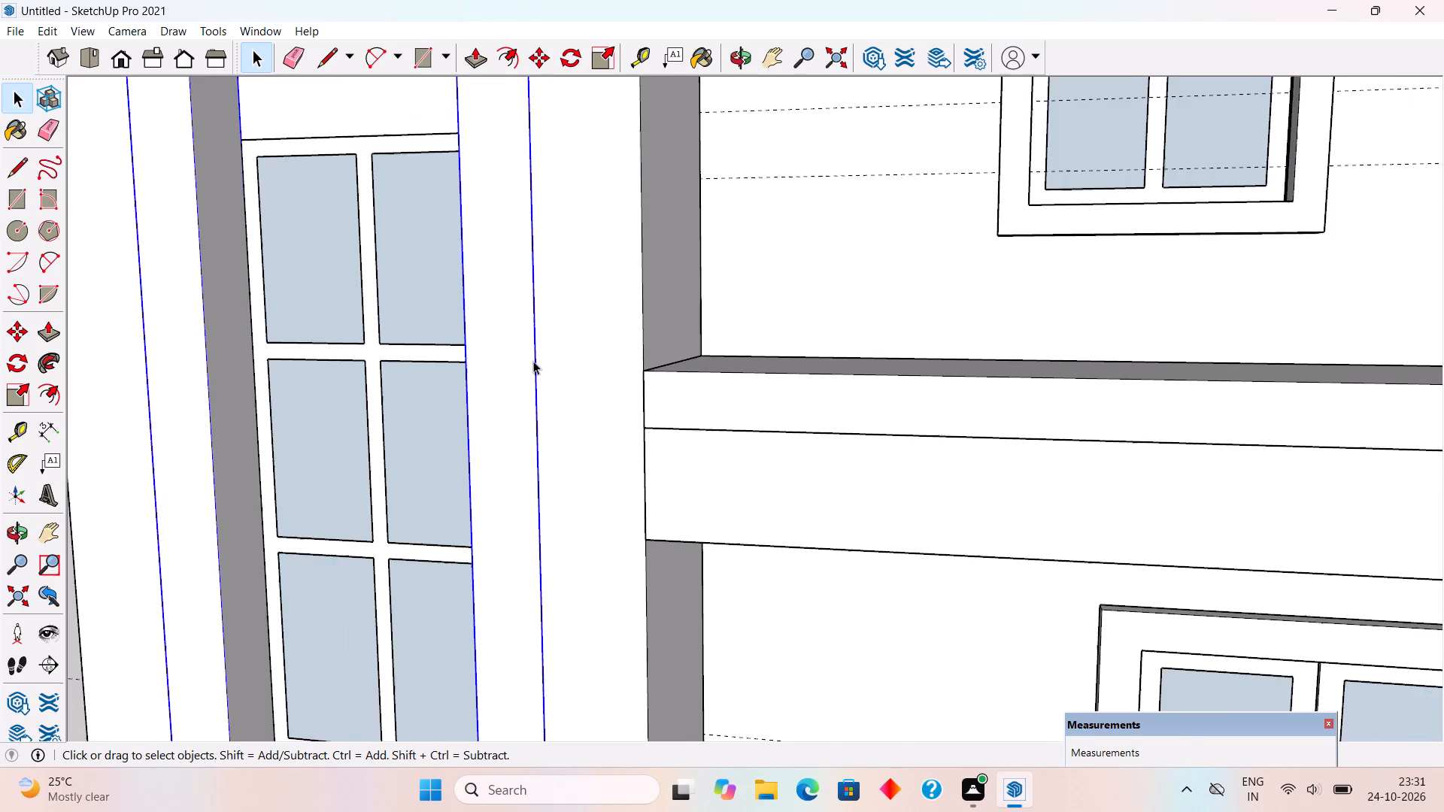
Draw a rectangle across the full stair-window opening on the front of the raised surround.
scroll(533, 361, "down", 8)
scroll(455, 382, "down", 9)
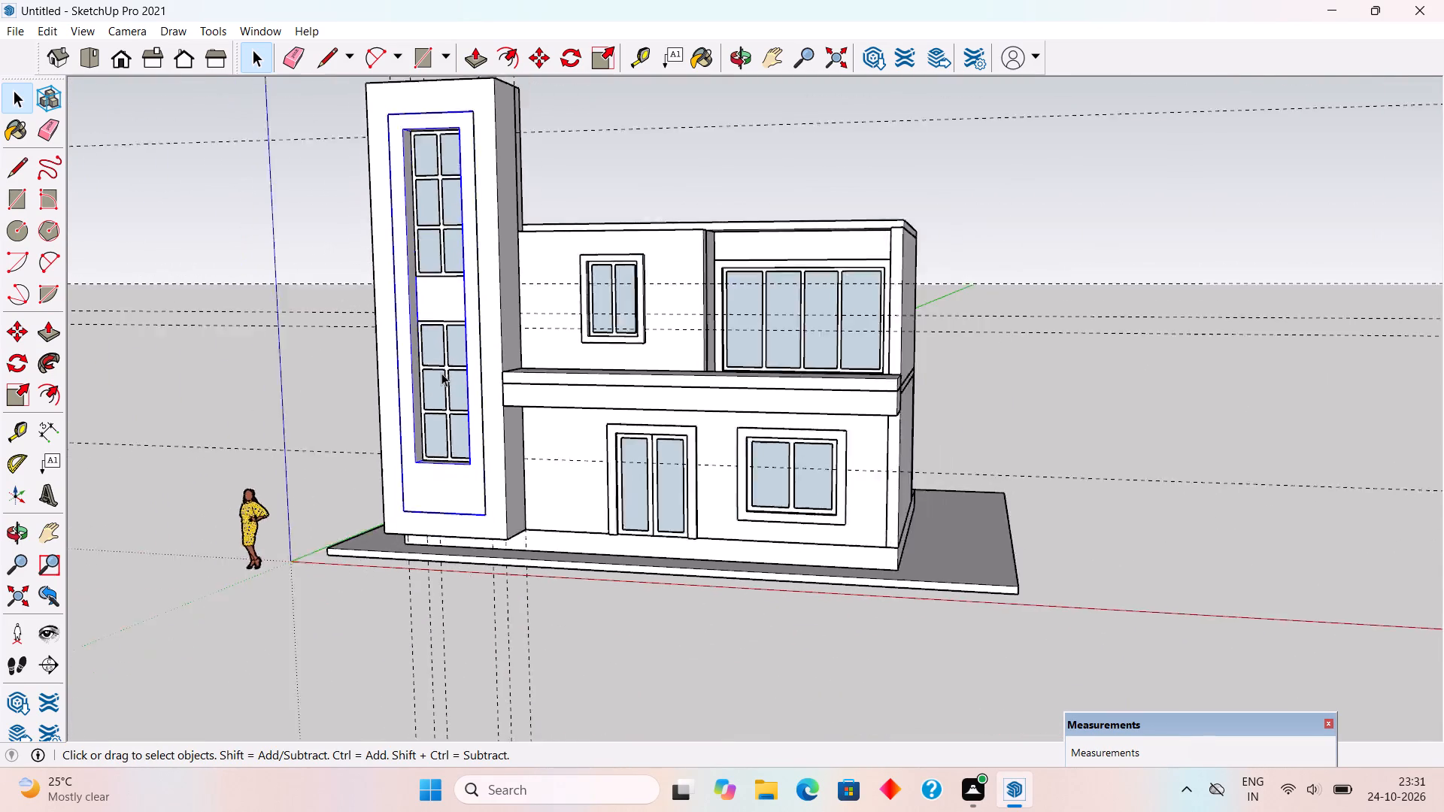
scroll(441, 373, "down", 2)
middle_click_drag(491, 413, 822, 527)
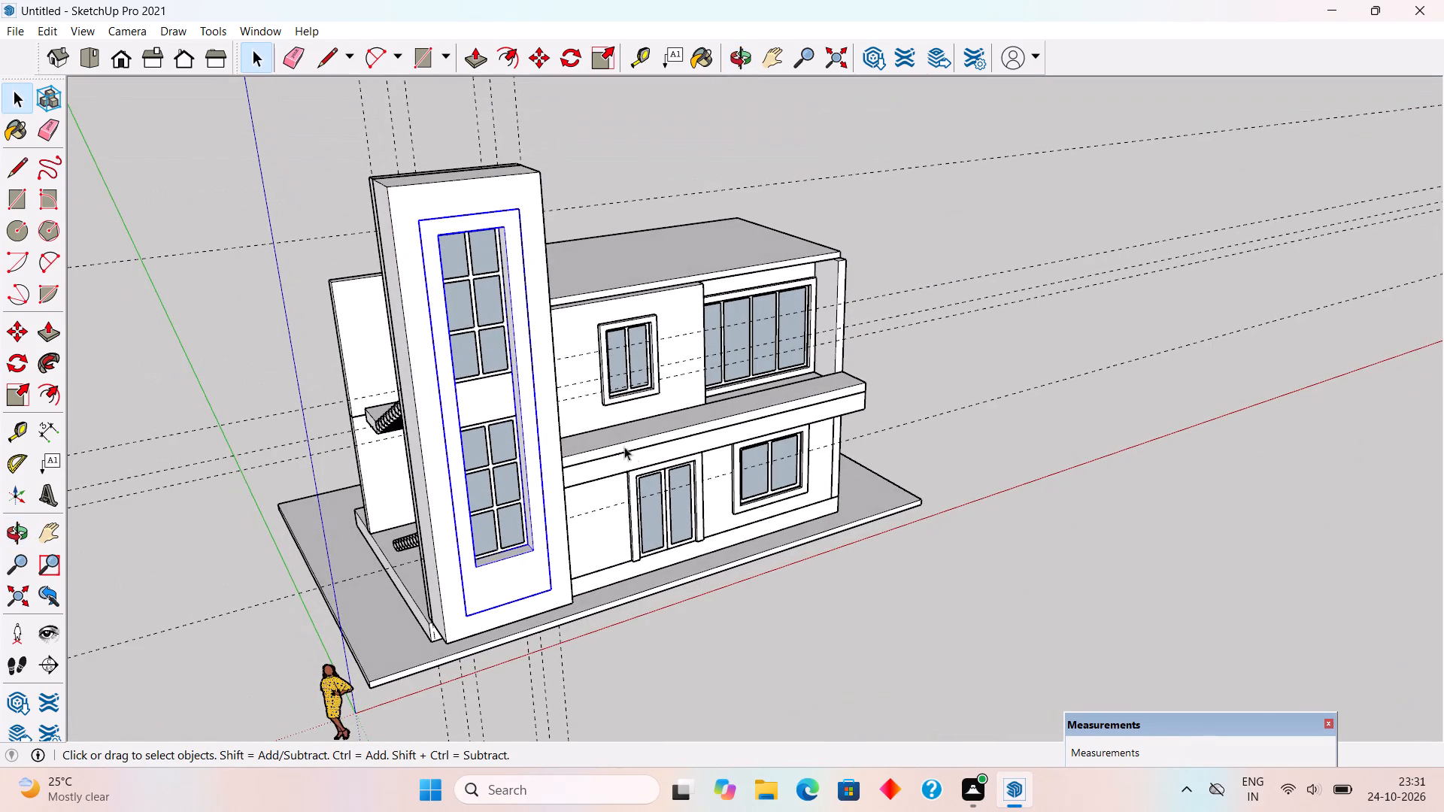
scroll(526, 383, "up", 7)
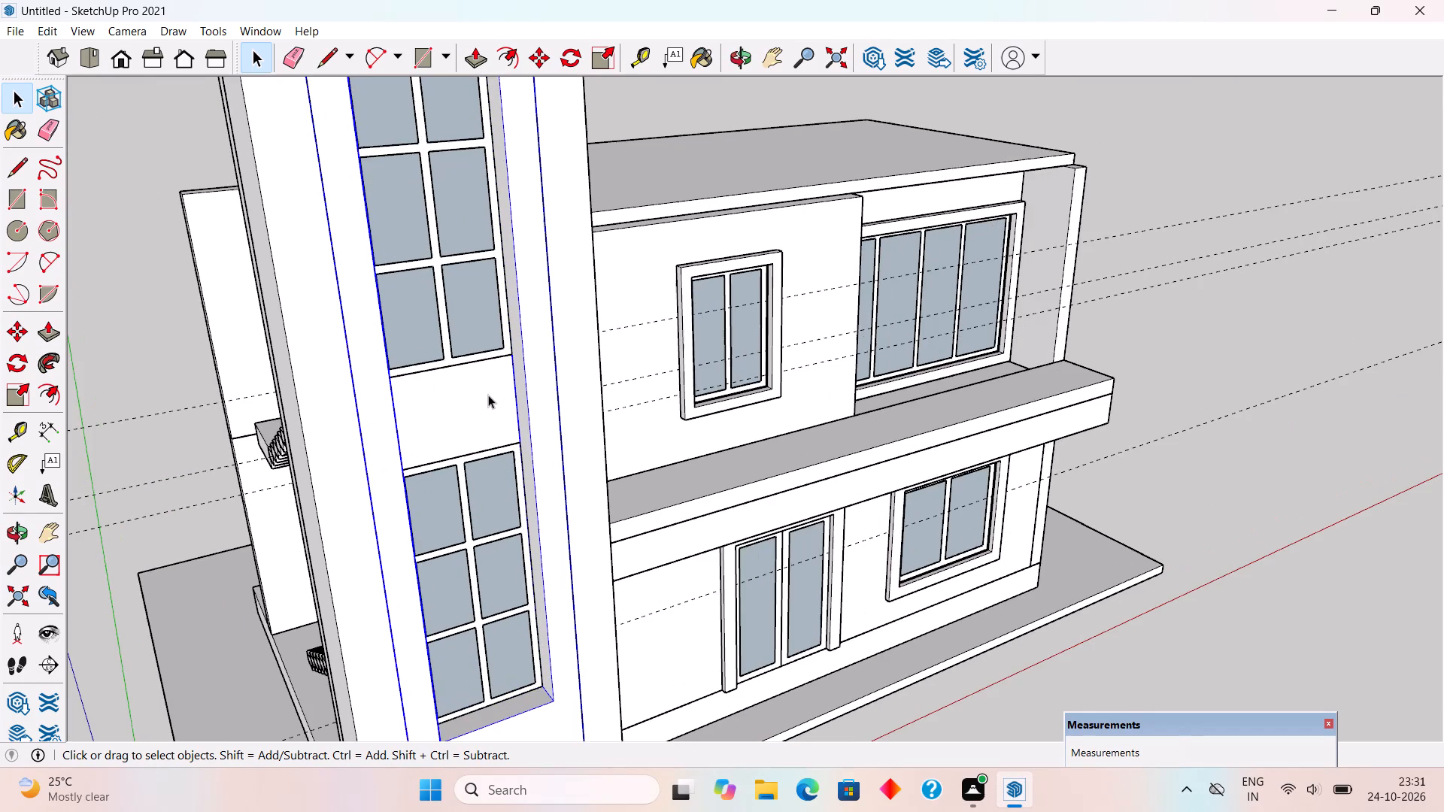
scroll(485, 394, "down", 4)
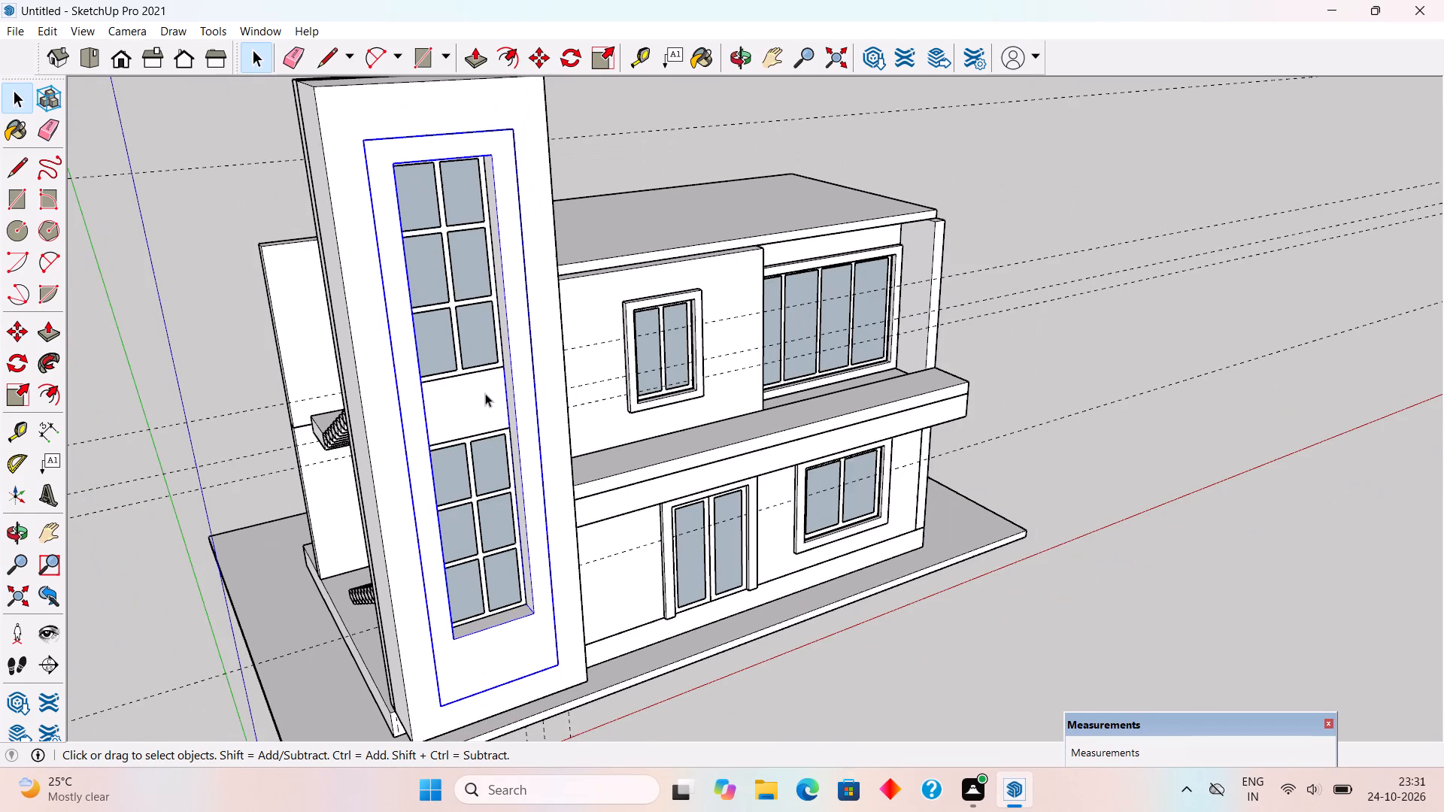
left_click(651, 92)
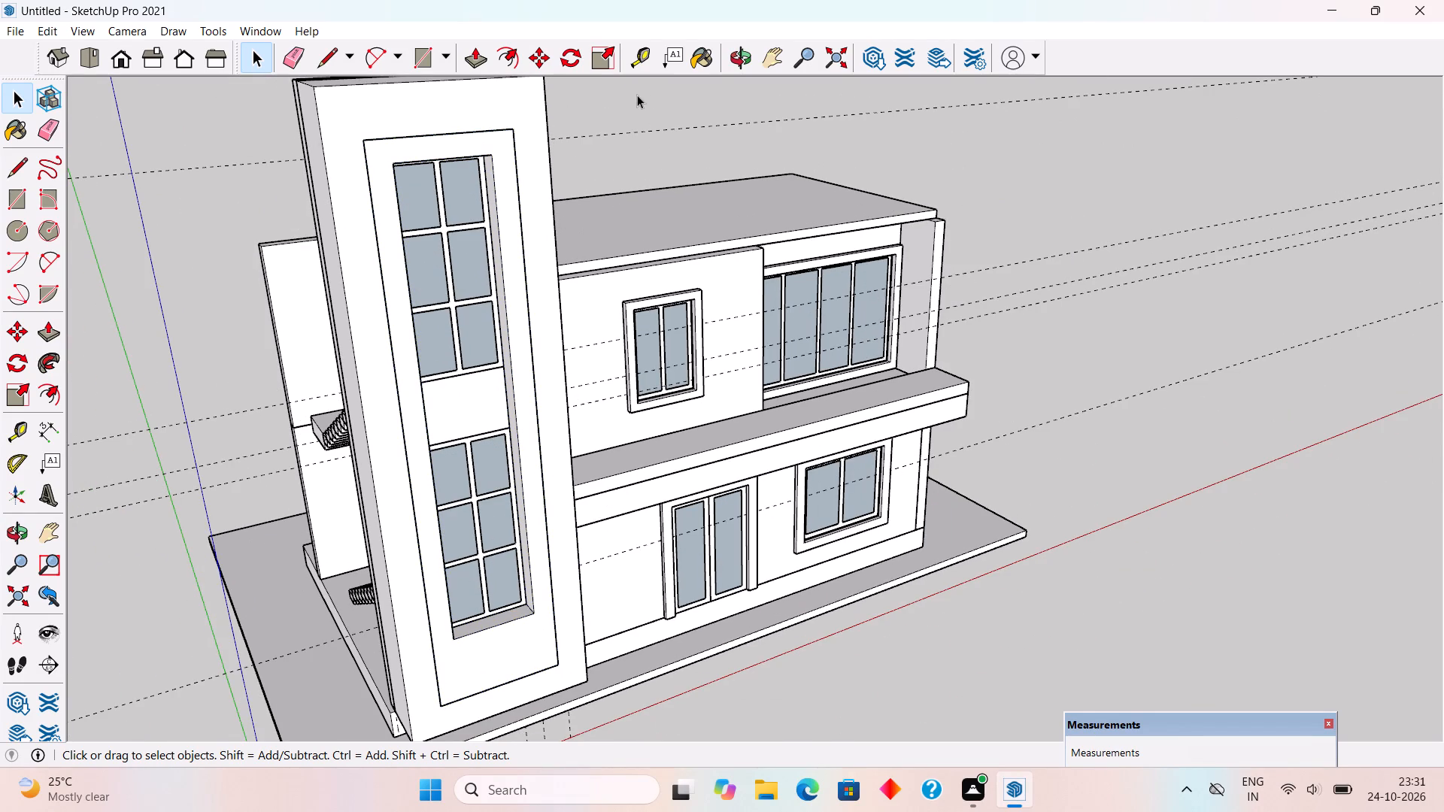
key("r")
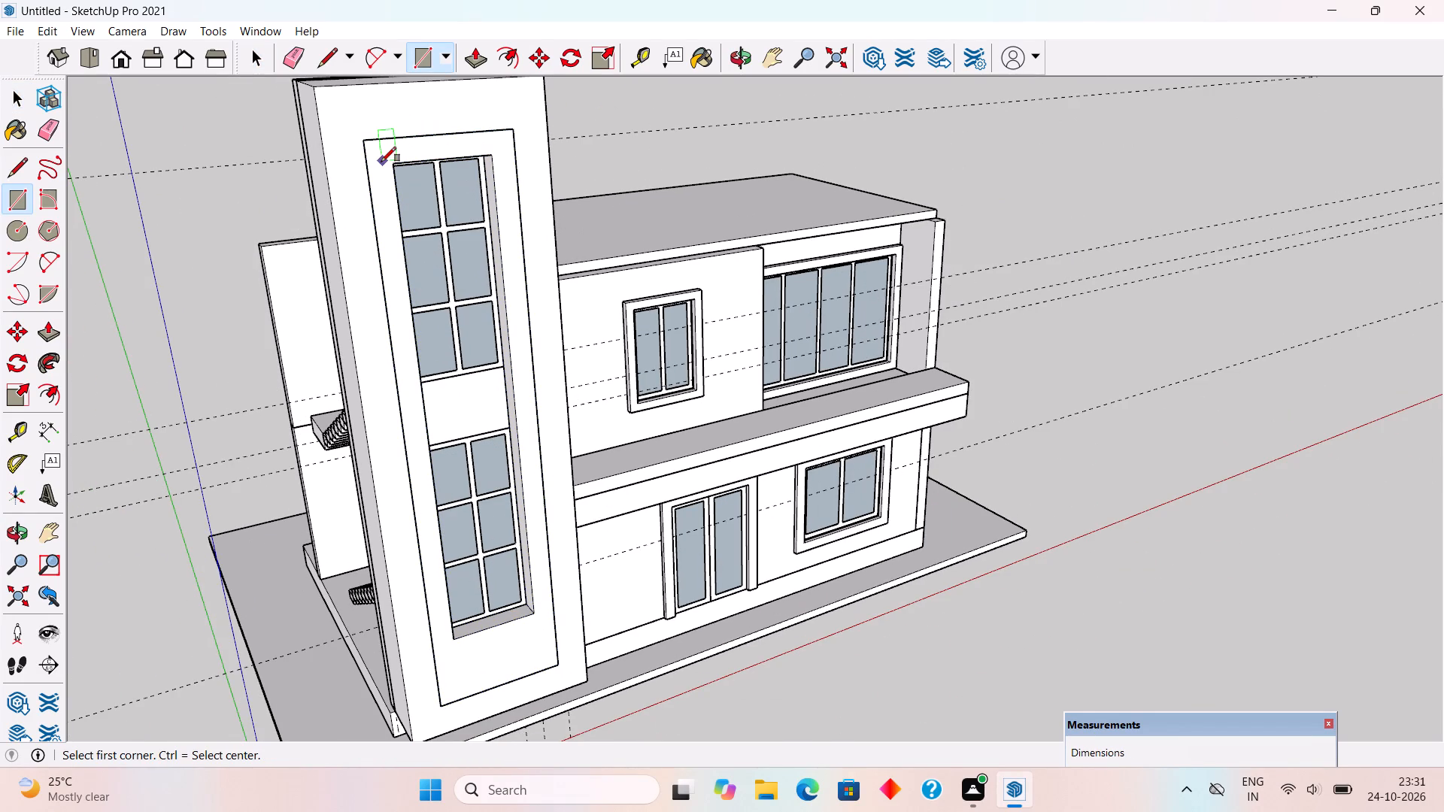
left_click(391, 160)
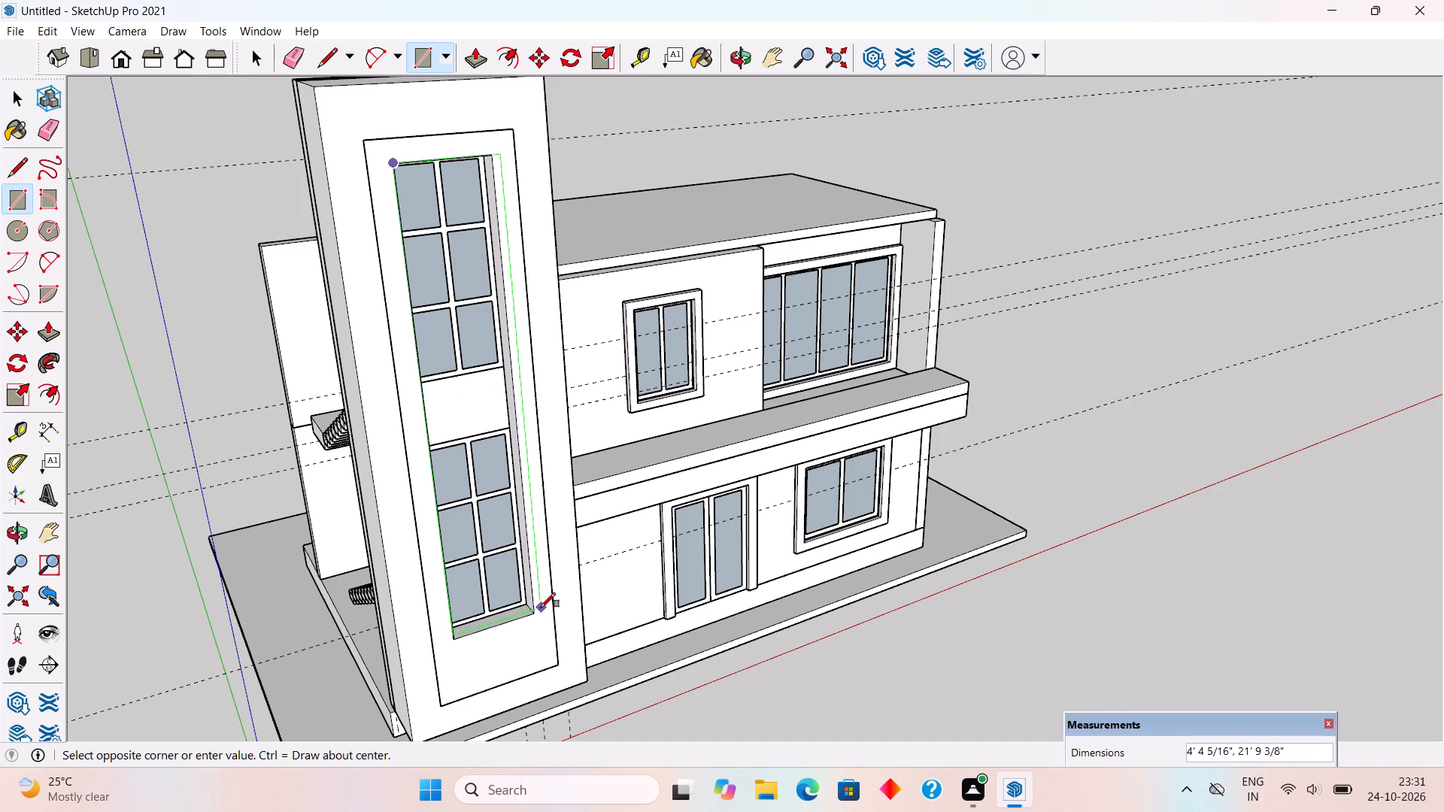
left_click(539, 614)
Offset the rectangle's edges 2" outward and delete the inner face so only a thin border ring remains.
key("f")
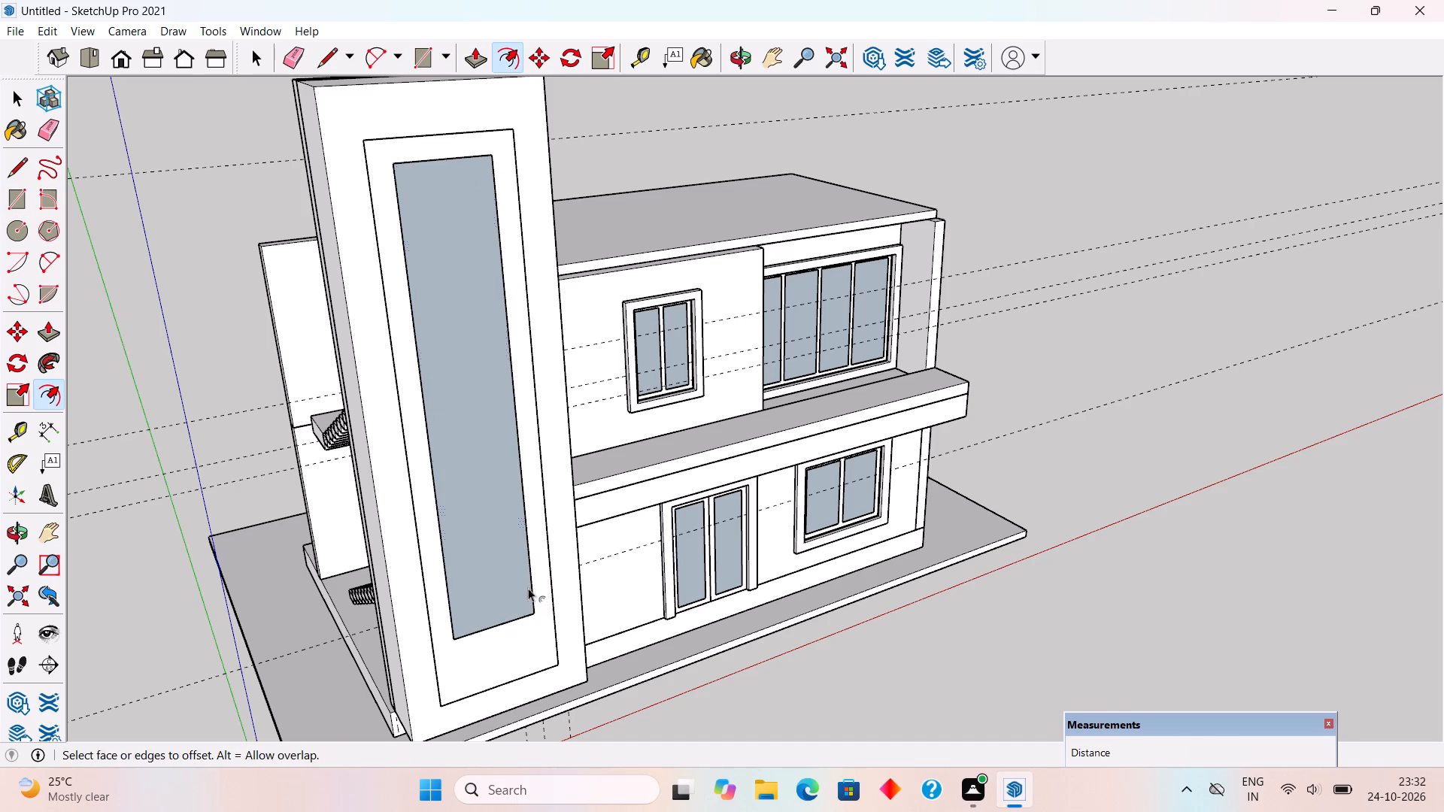
left_click(508, 617)
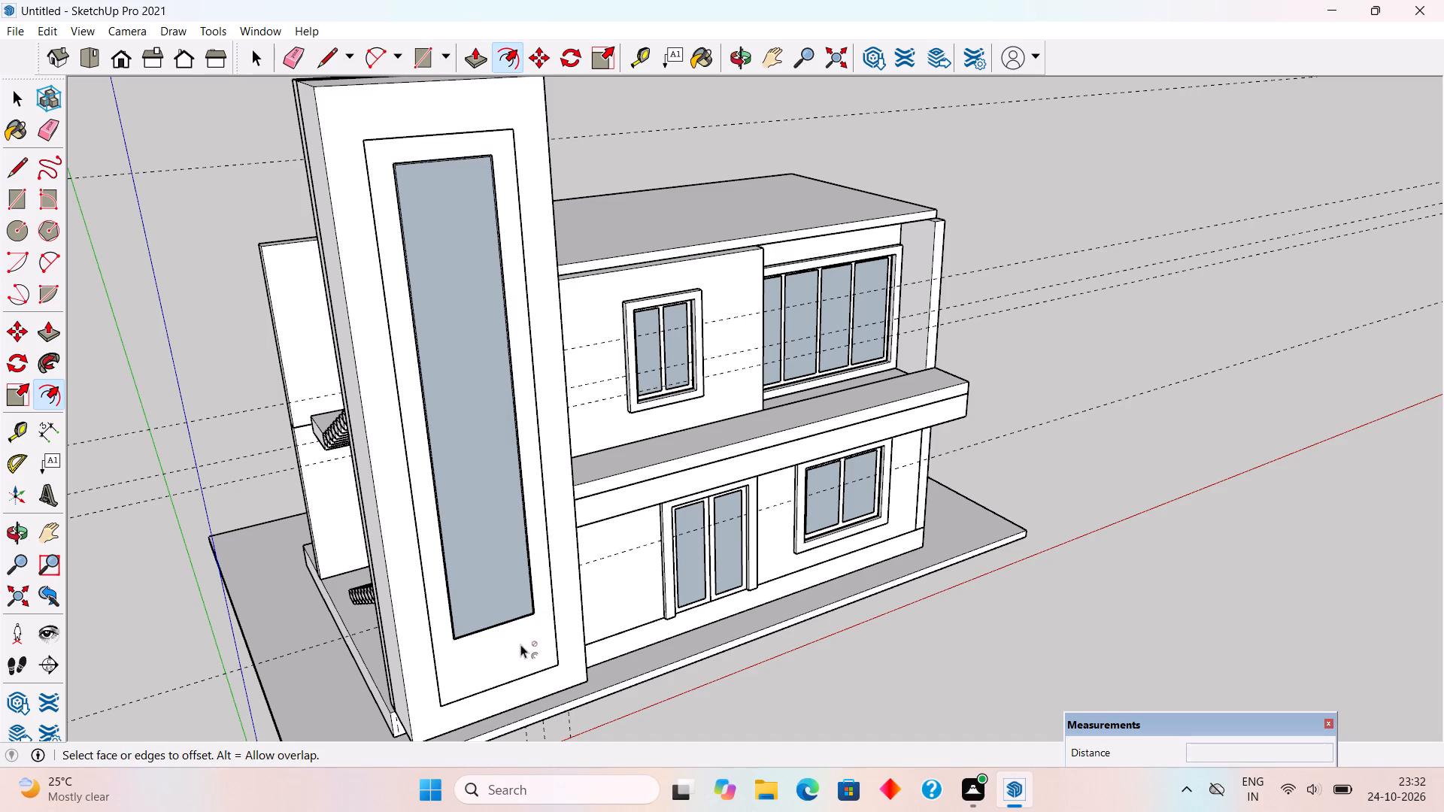
key("ctrl+z")
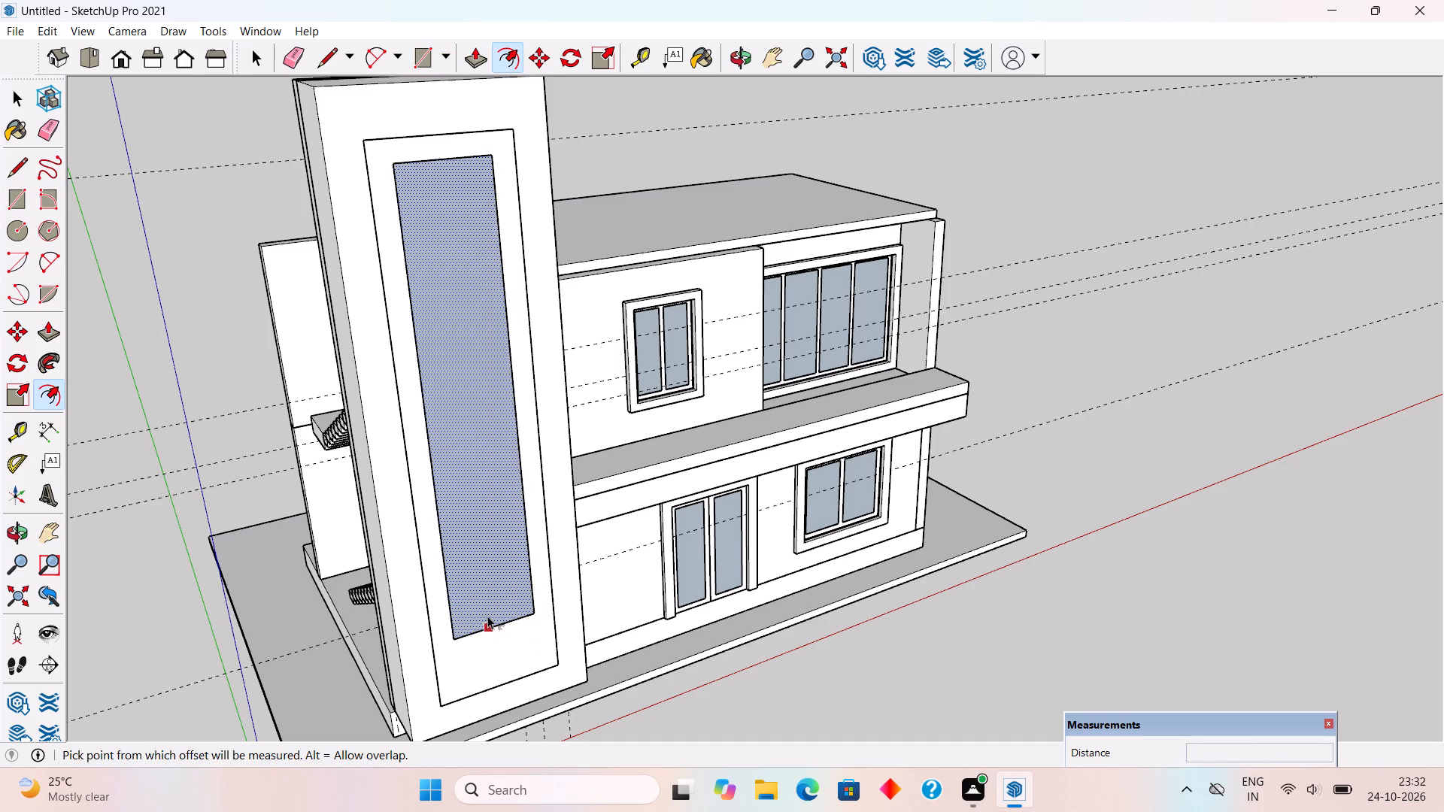
left_click(490, 617)
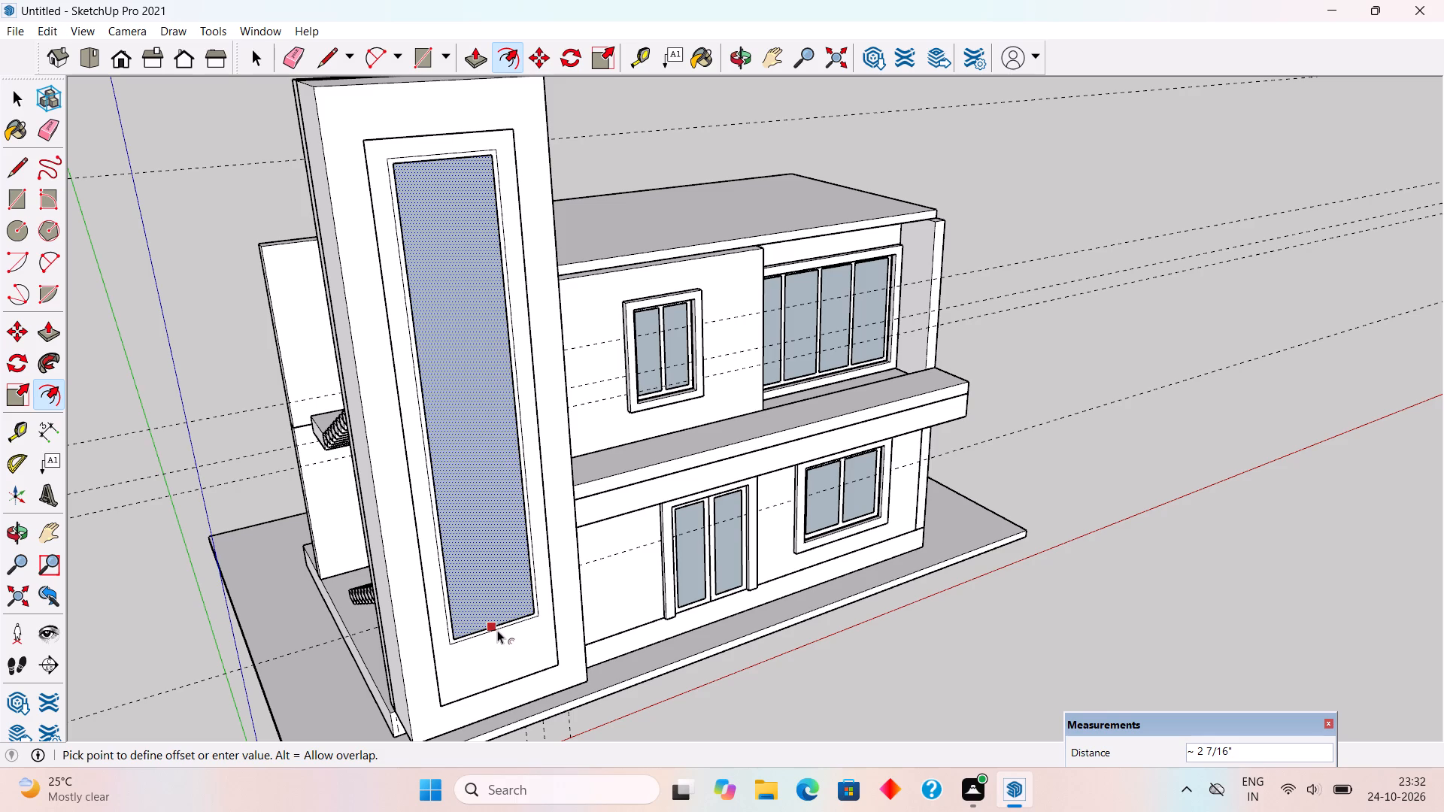
key("2")
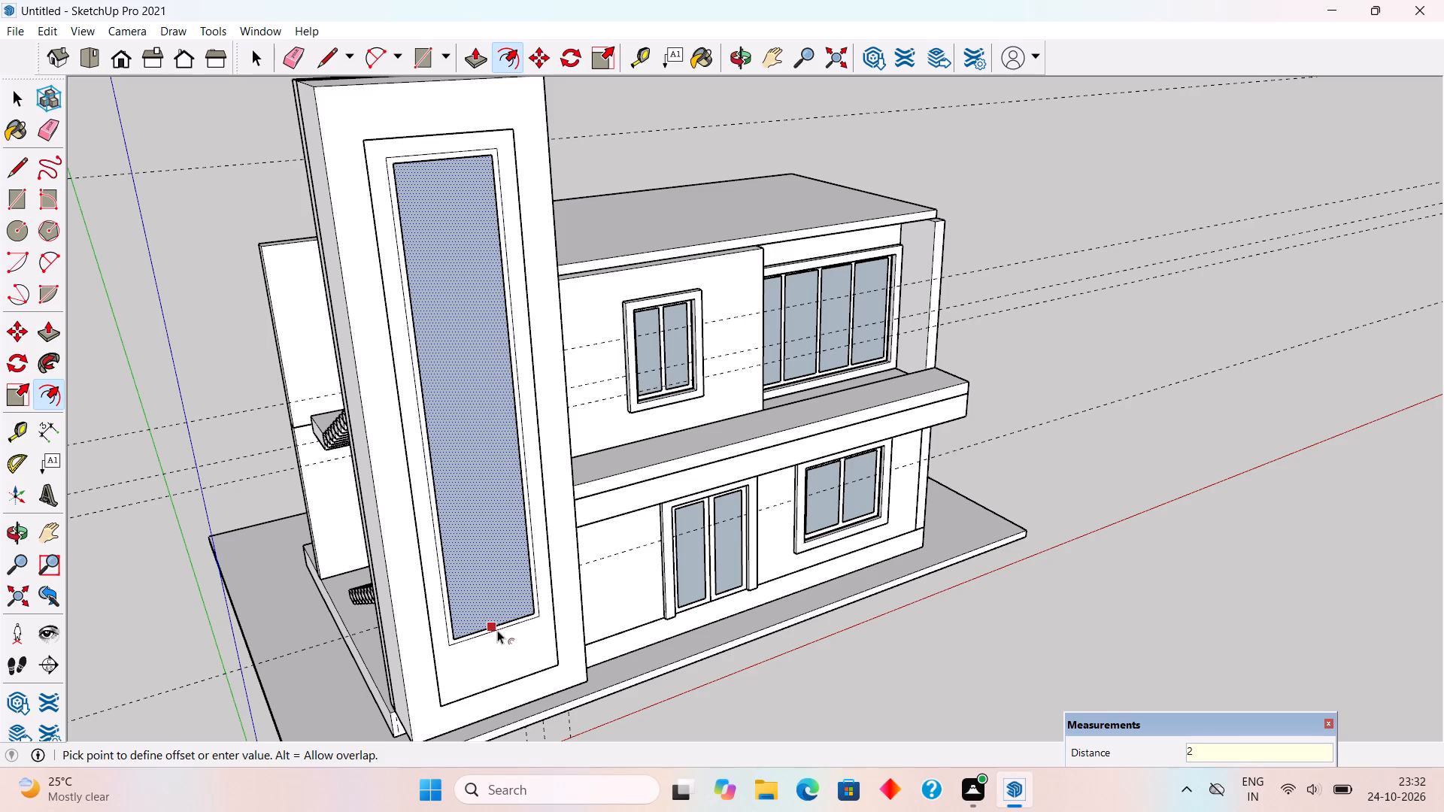
key("shift+quotedbl")
key("Return")
key("space")
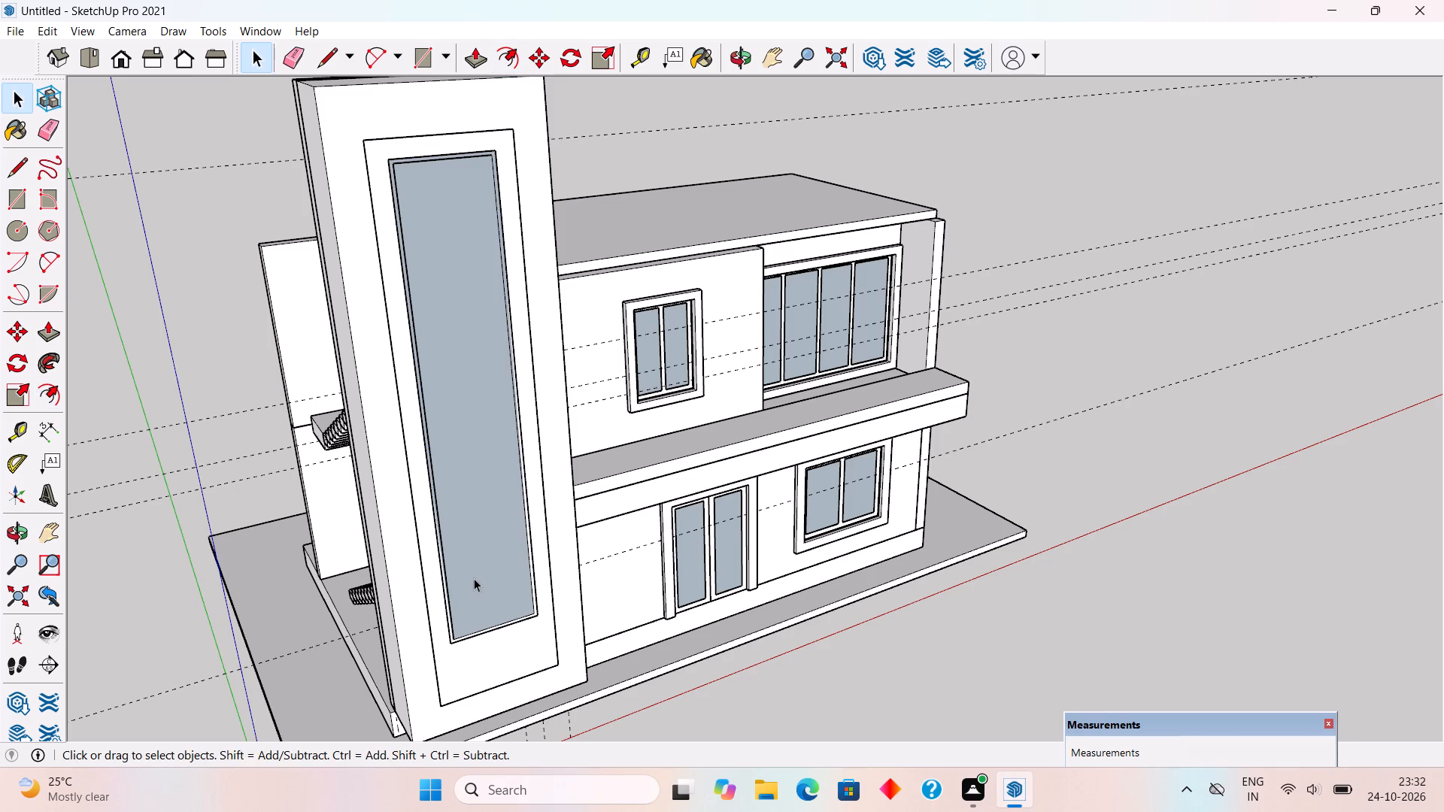
left_click(474, 578)
key("Delete")
Extrude the thin border ring around the stair-window opening 2" outward.
scroll(546, 614, "up", 3)
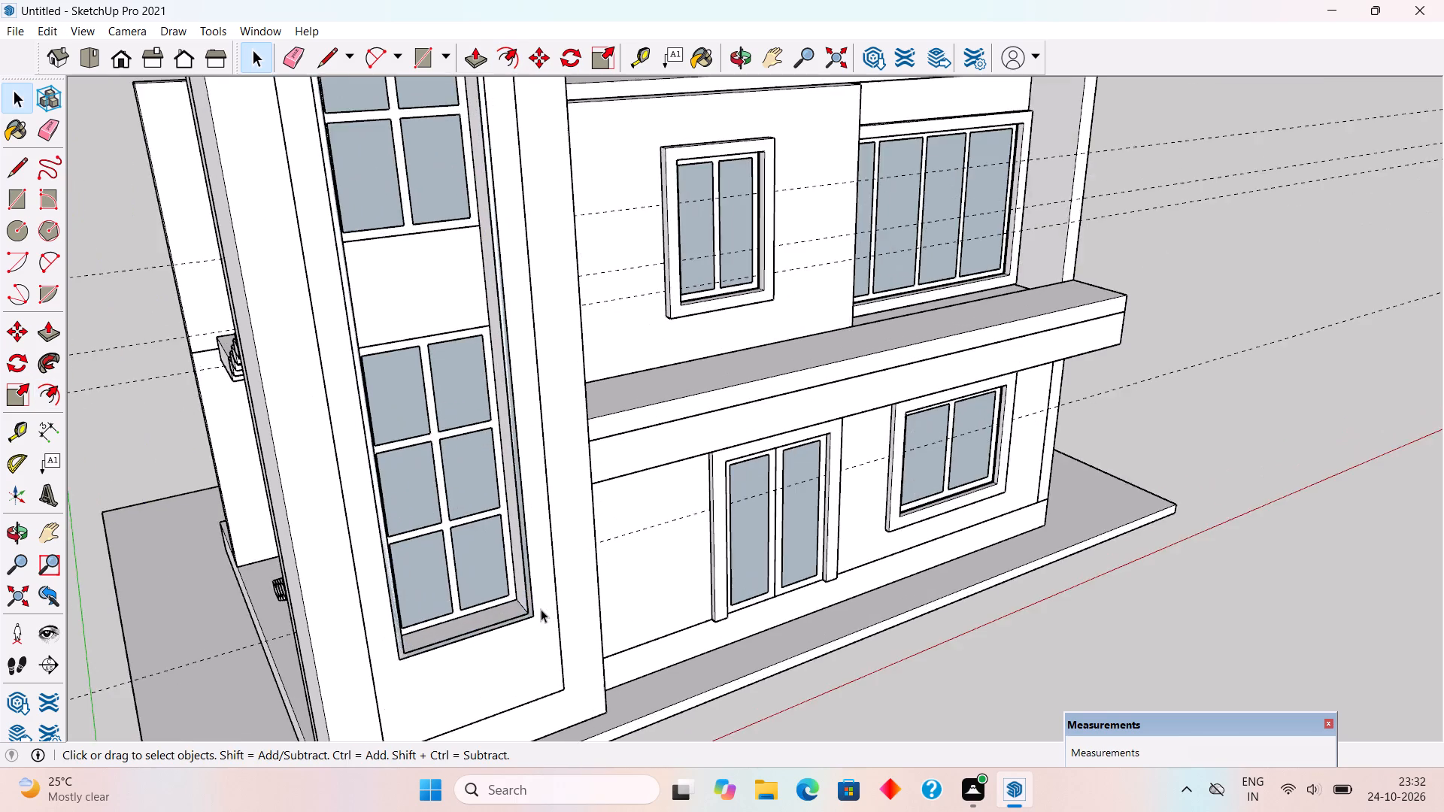
scroll(541, 609, "up", 11)
key("p")
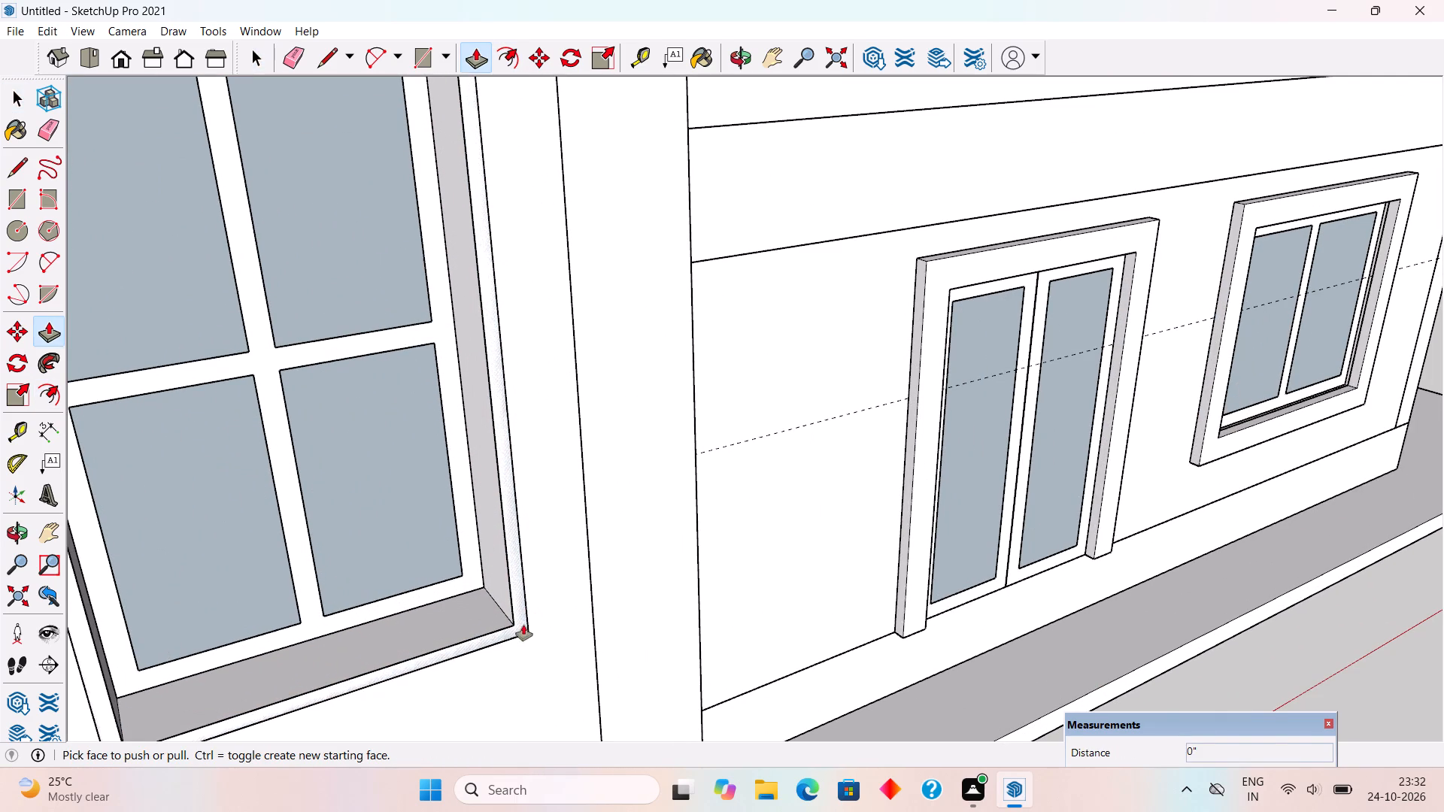
left_click(523, 625)
type("2\"")
key("Return")
key("space")
Select all connected geometry of the thin 2" border around the stair-window opening and make it a group.
left_click(530, 632)
triple_click(527, 632)
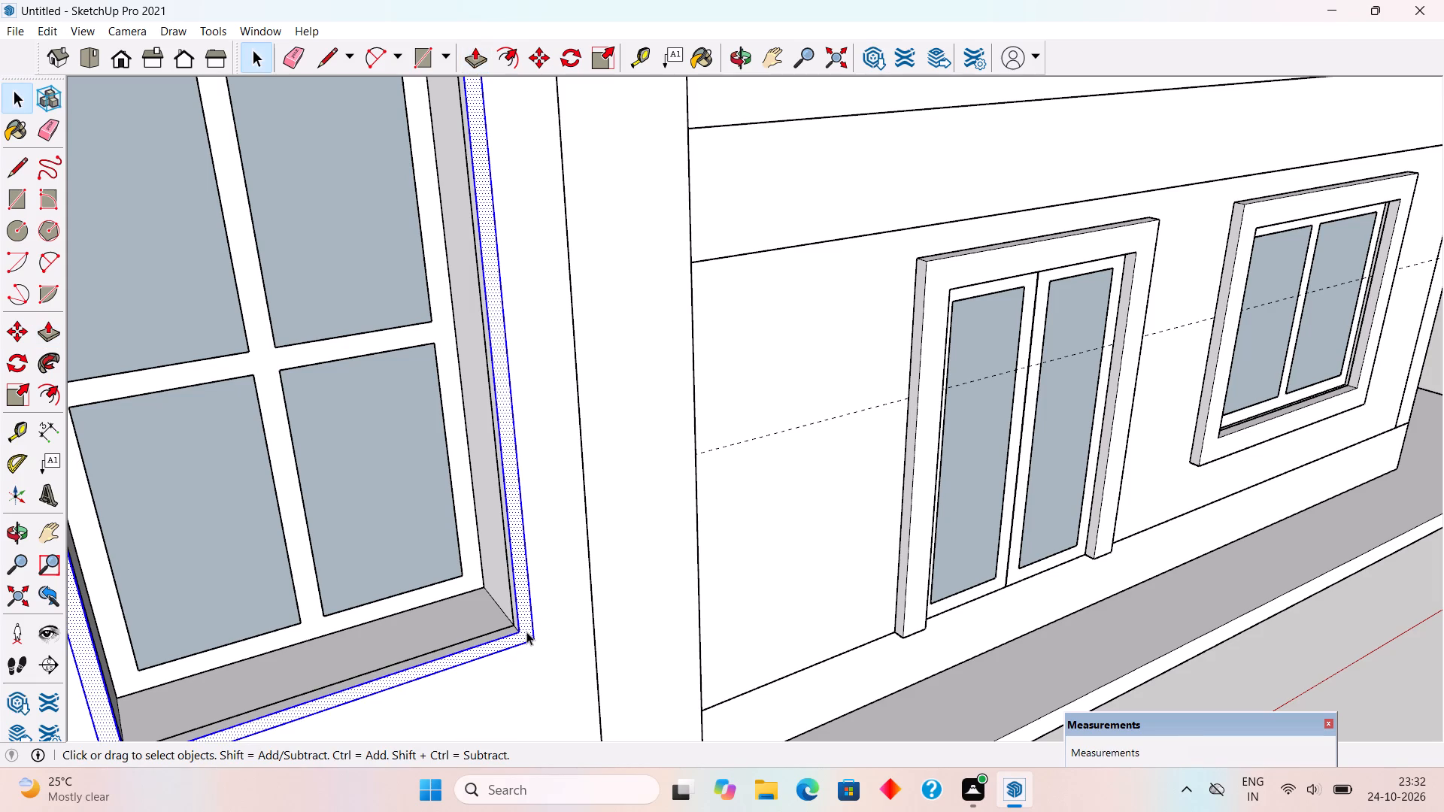
right_click(524, 632)
left_click(605, 506)
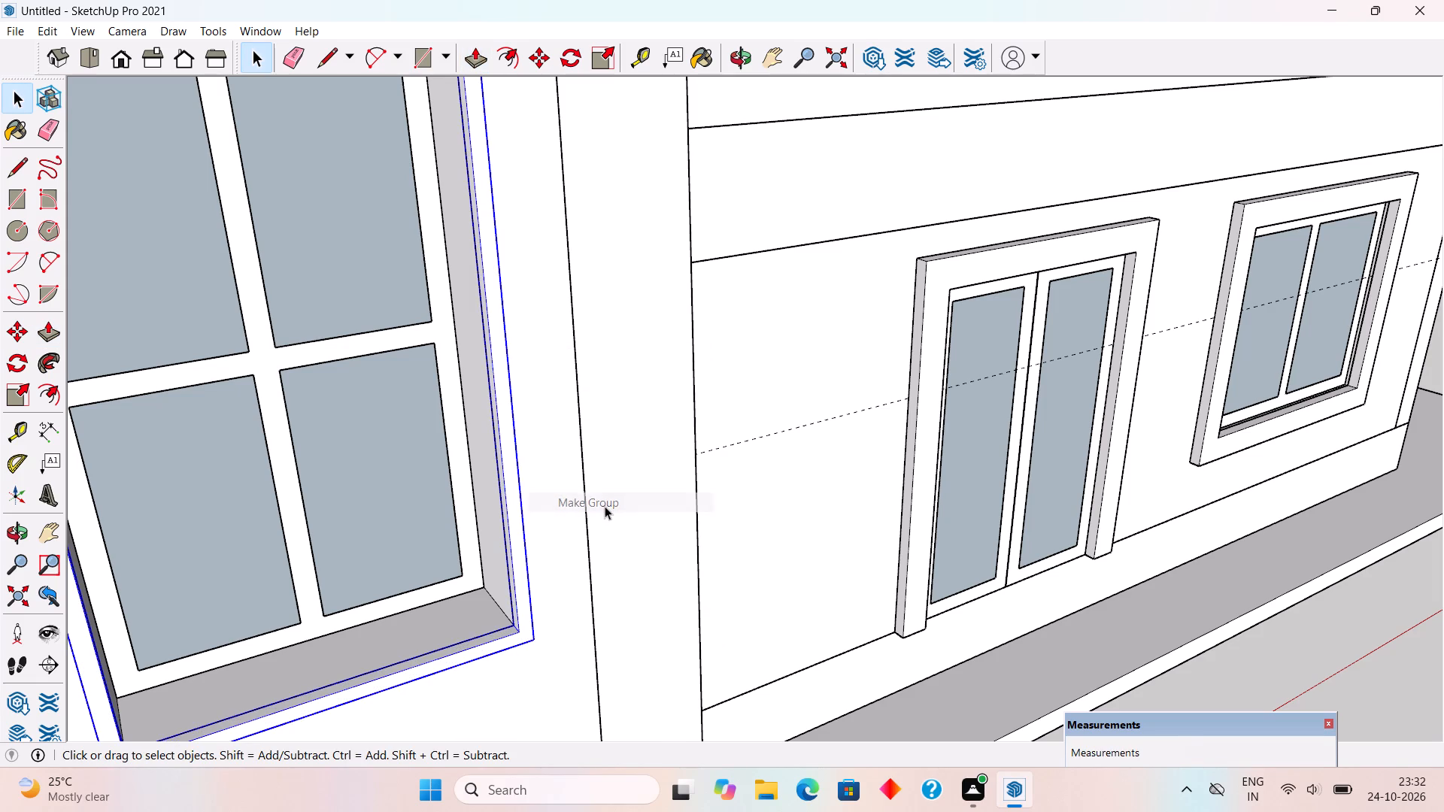
left_click(1227, 671)
Examine the new stair-window border and the front facade from several angles, close up and from a distance.
scroll(1227, 663, "down", 10)
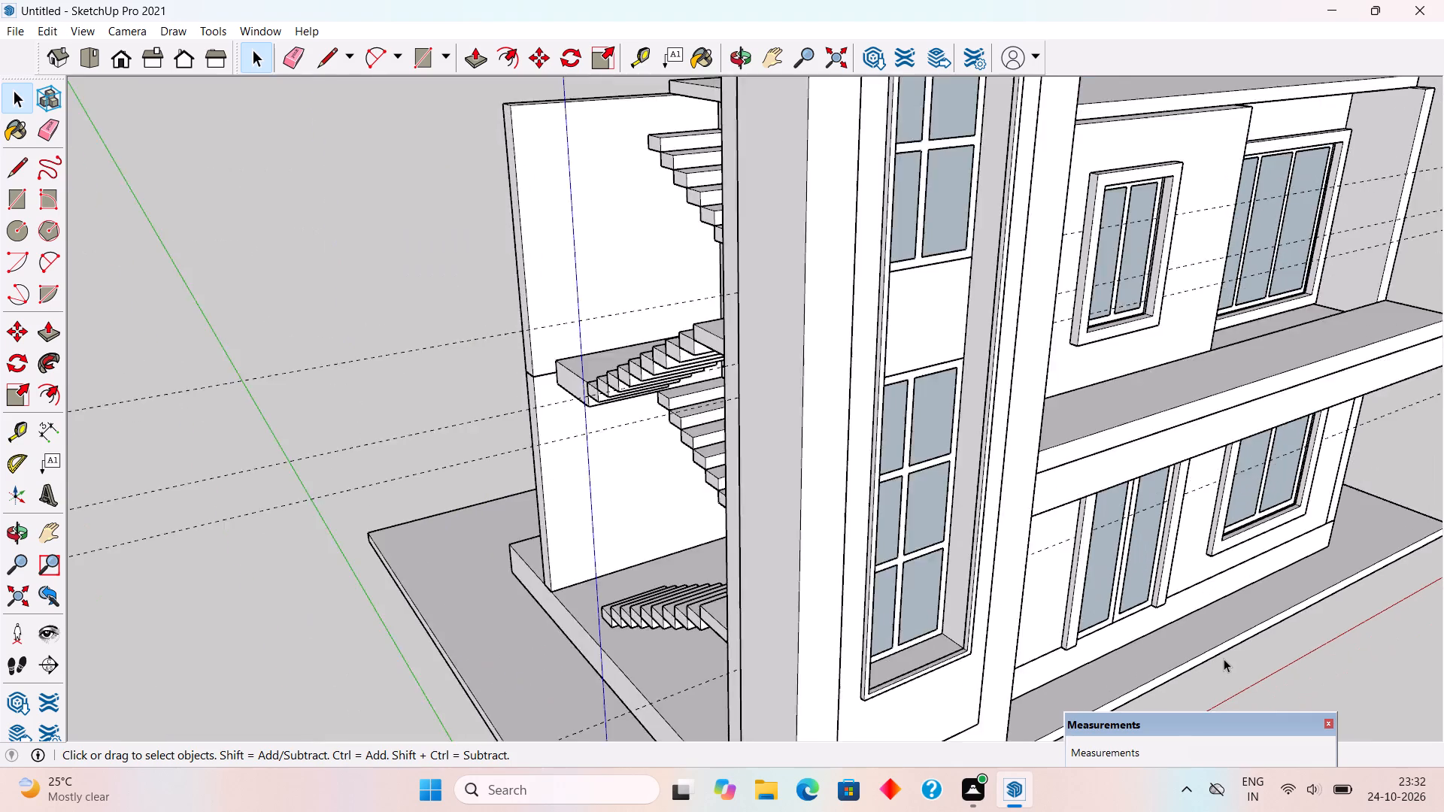
middle_click_drag(1057, 548, 772, 414)
scroll(772, 413, "down", 7)
middle_click_drag(760, 449, 840, 455)
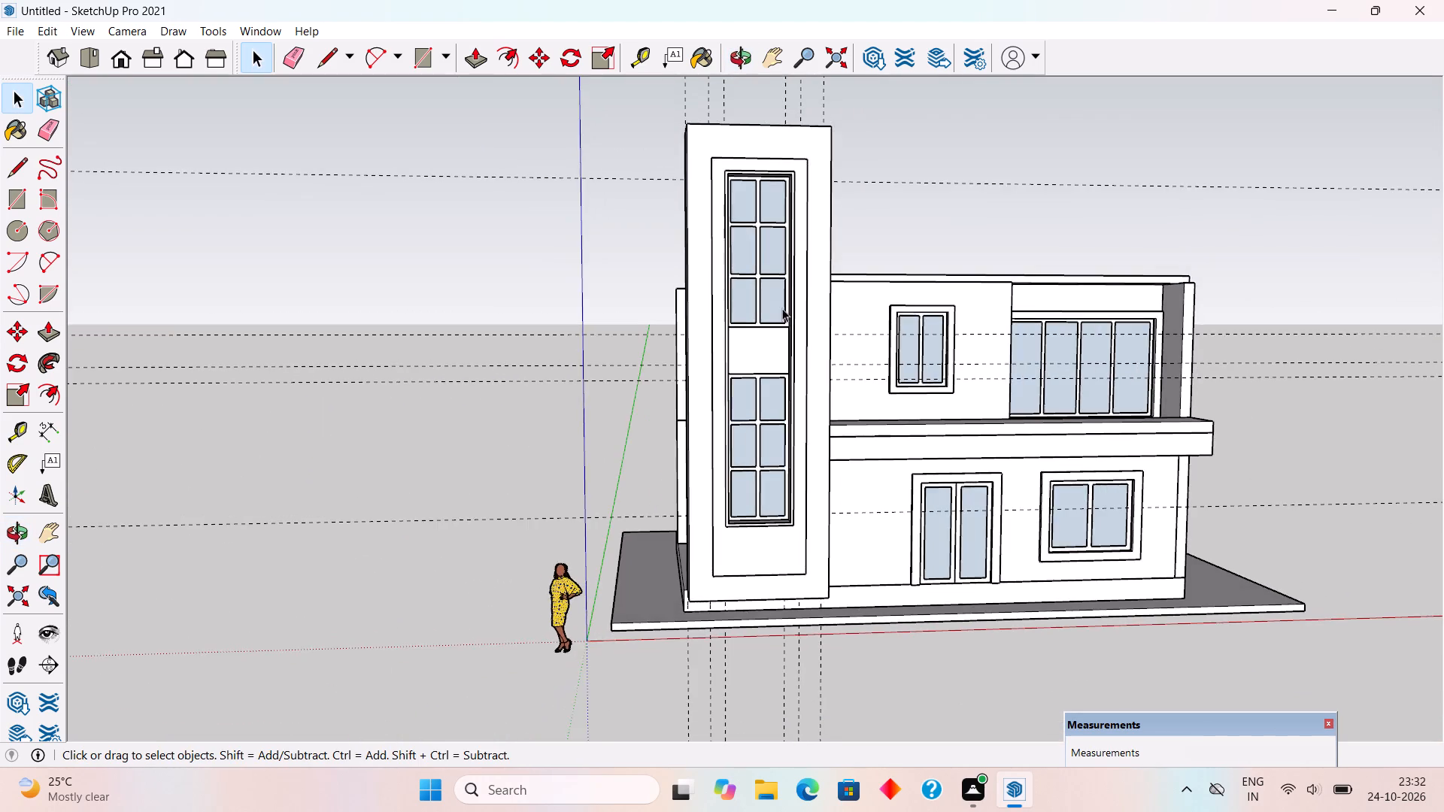
scroll(719, 268, "up", 12)
scroll(842, 408, "up", 4)
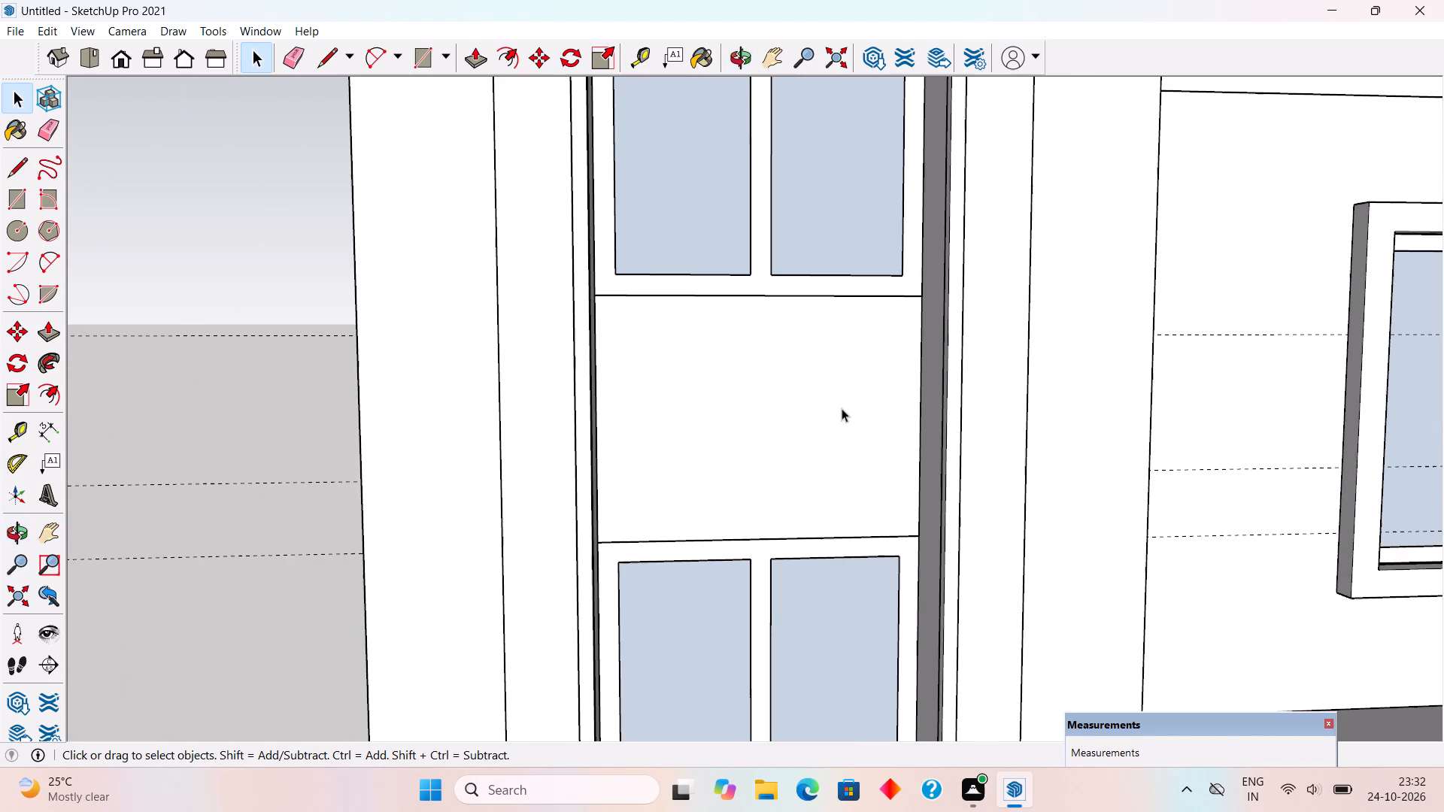
middle_click_drag(662, 389, 508, 435)
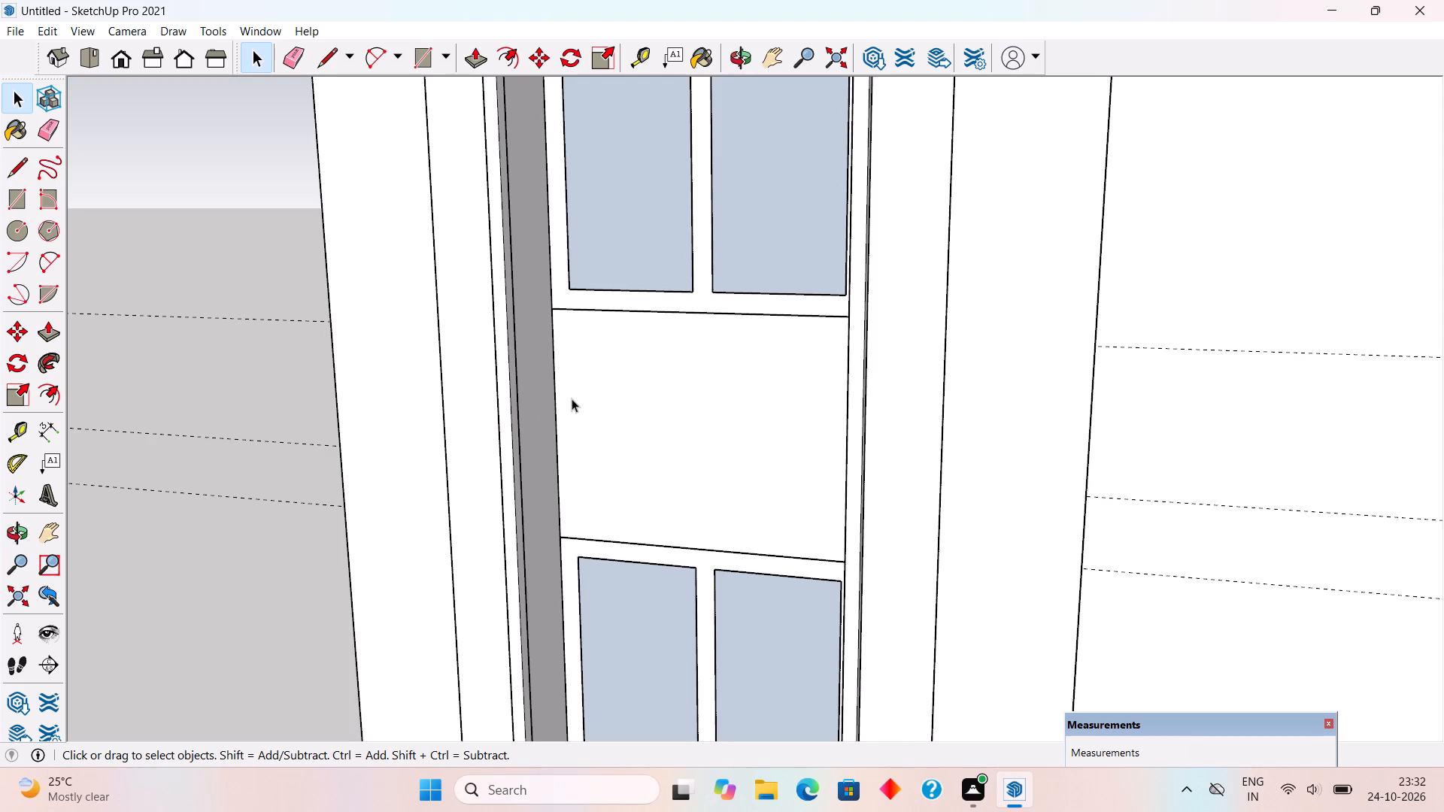
scroll(573, 398, "down", 1)
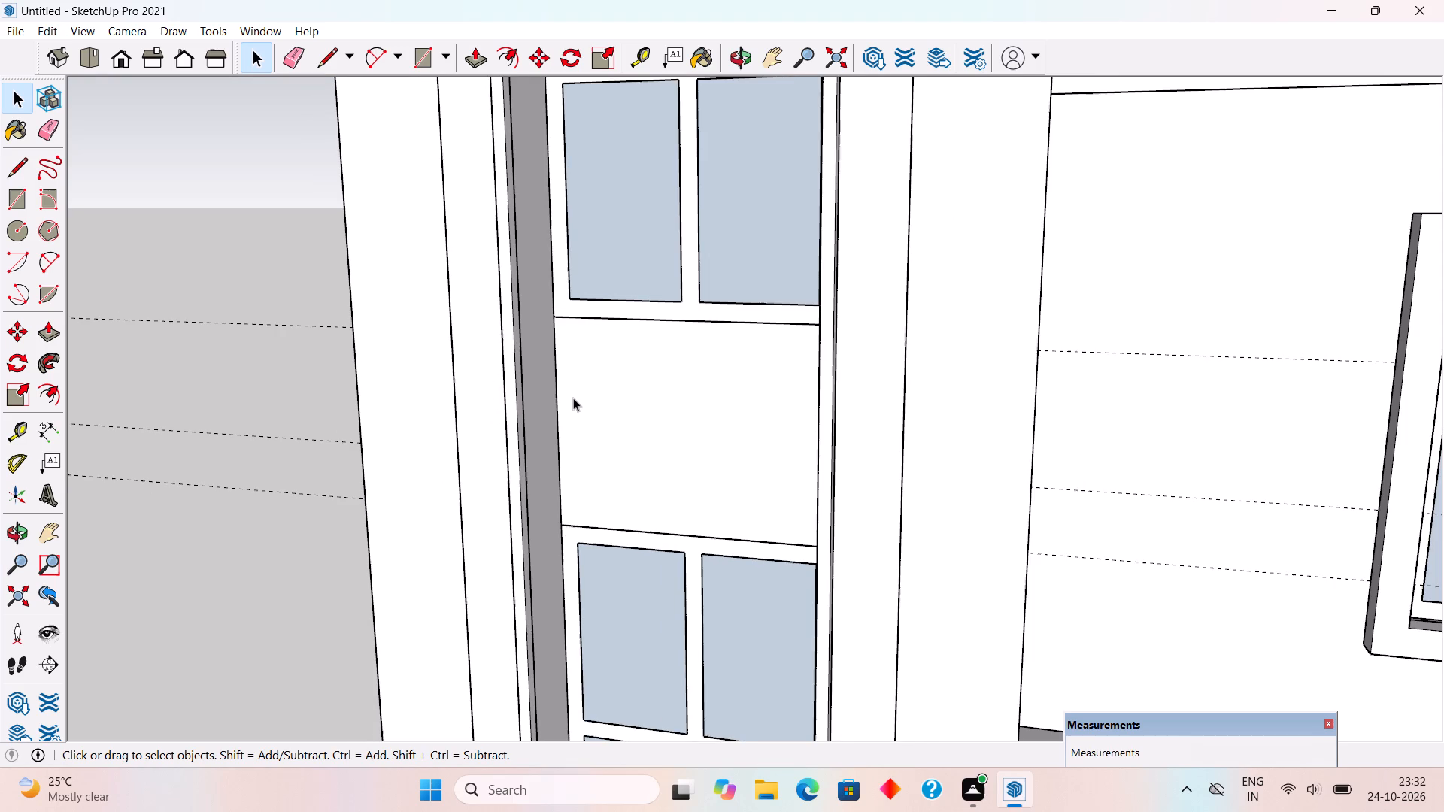
middle_click_drag(553, 418, 293, 485)
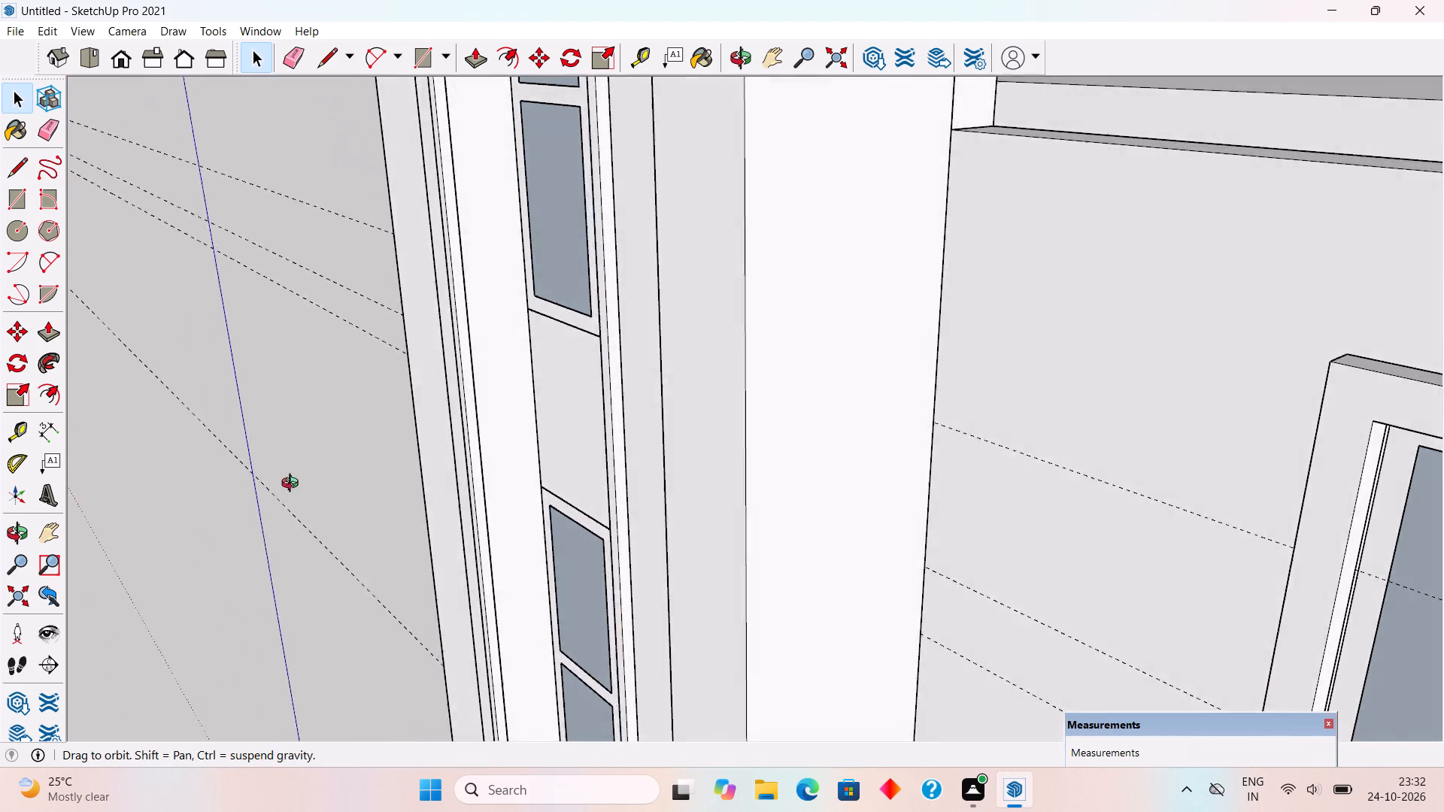
middle_click_drag(293, 485, 923, 541)
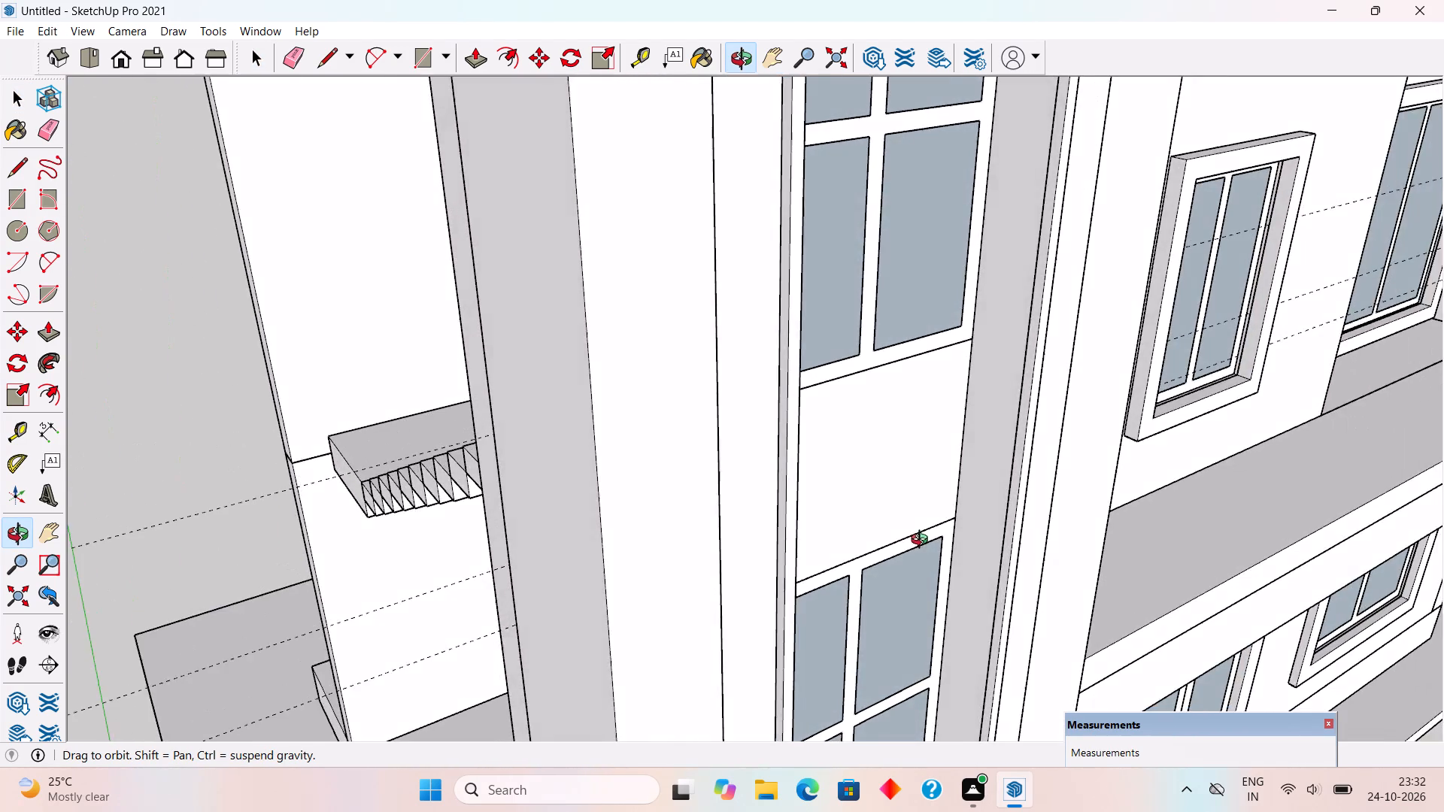
middle_click_drag(923, 541, 697, 513)
scroll(693, 511, "down", 10)
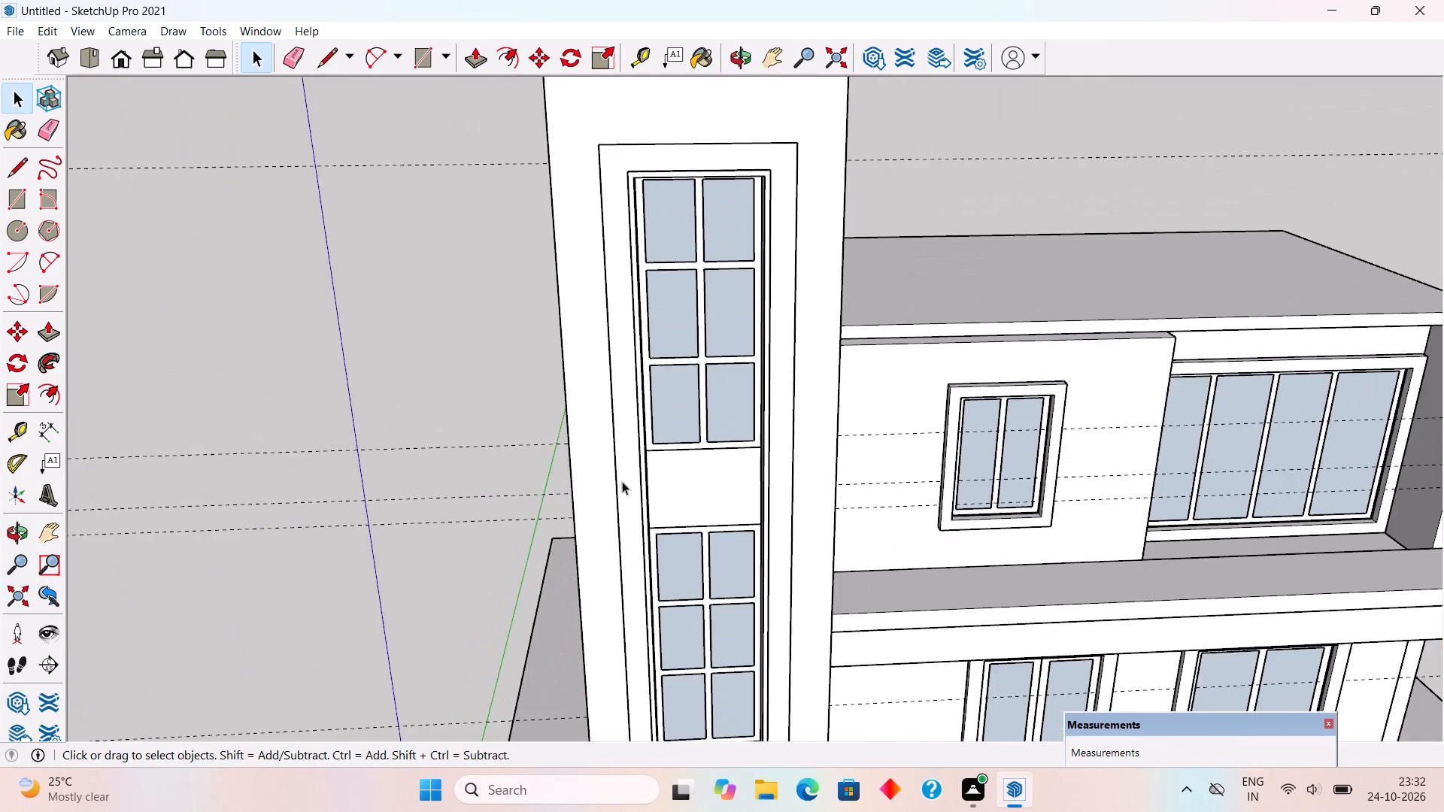
scroll(622, 481, "down", 7)
middle_click_drag(696, 565, 759, 316)
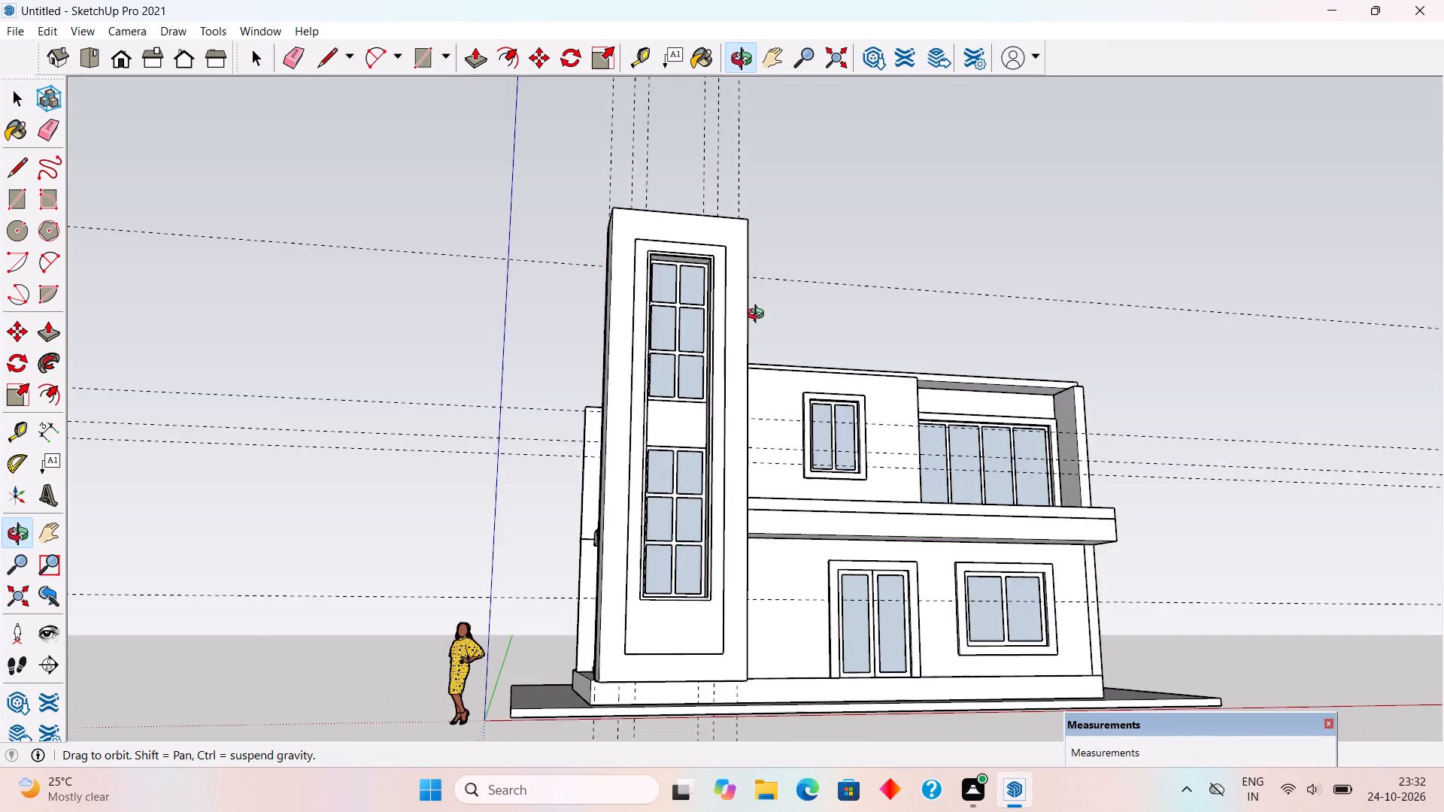
middle_click_drag(759, 316, 678, 369)
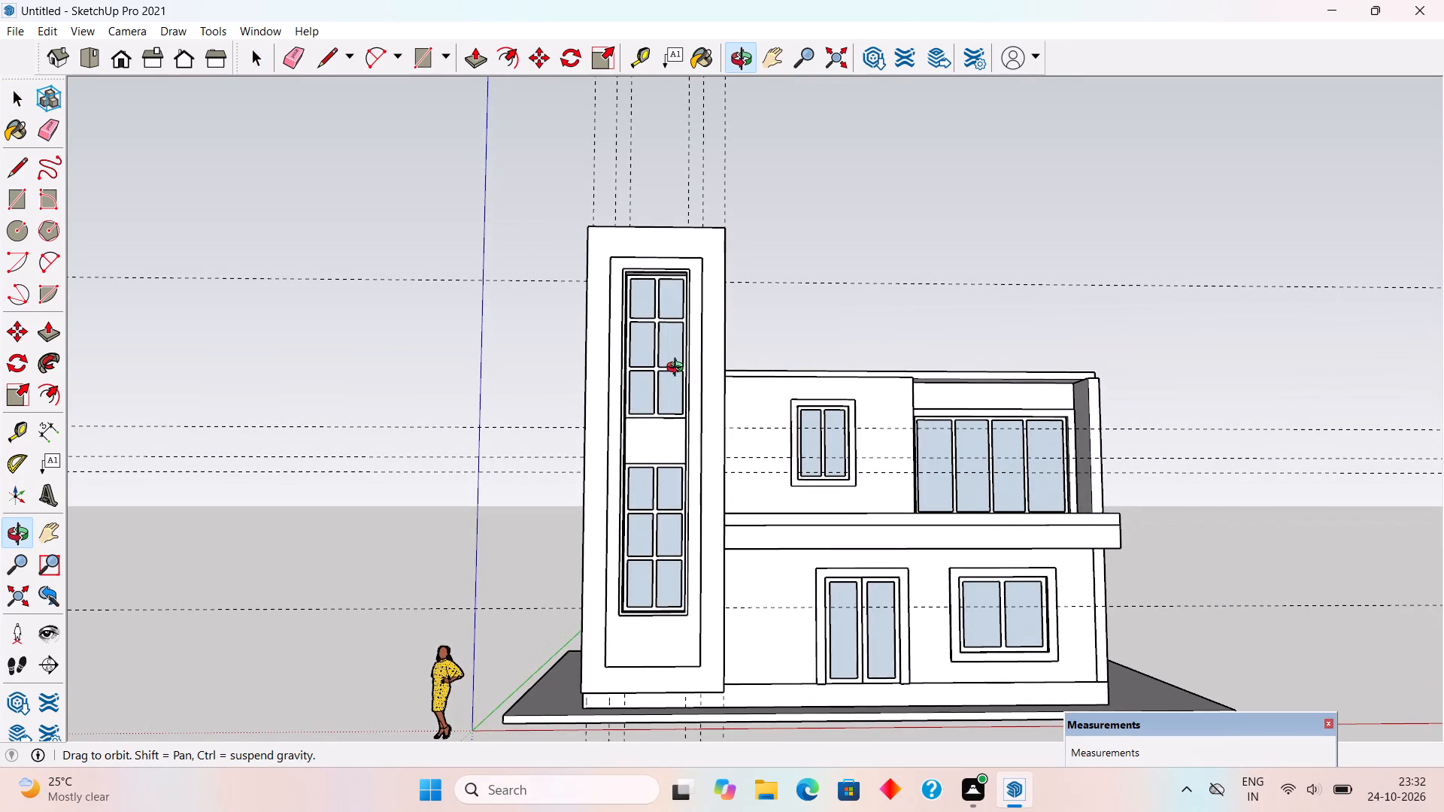
middle_click_drag(678, 369, 605, 469)
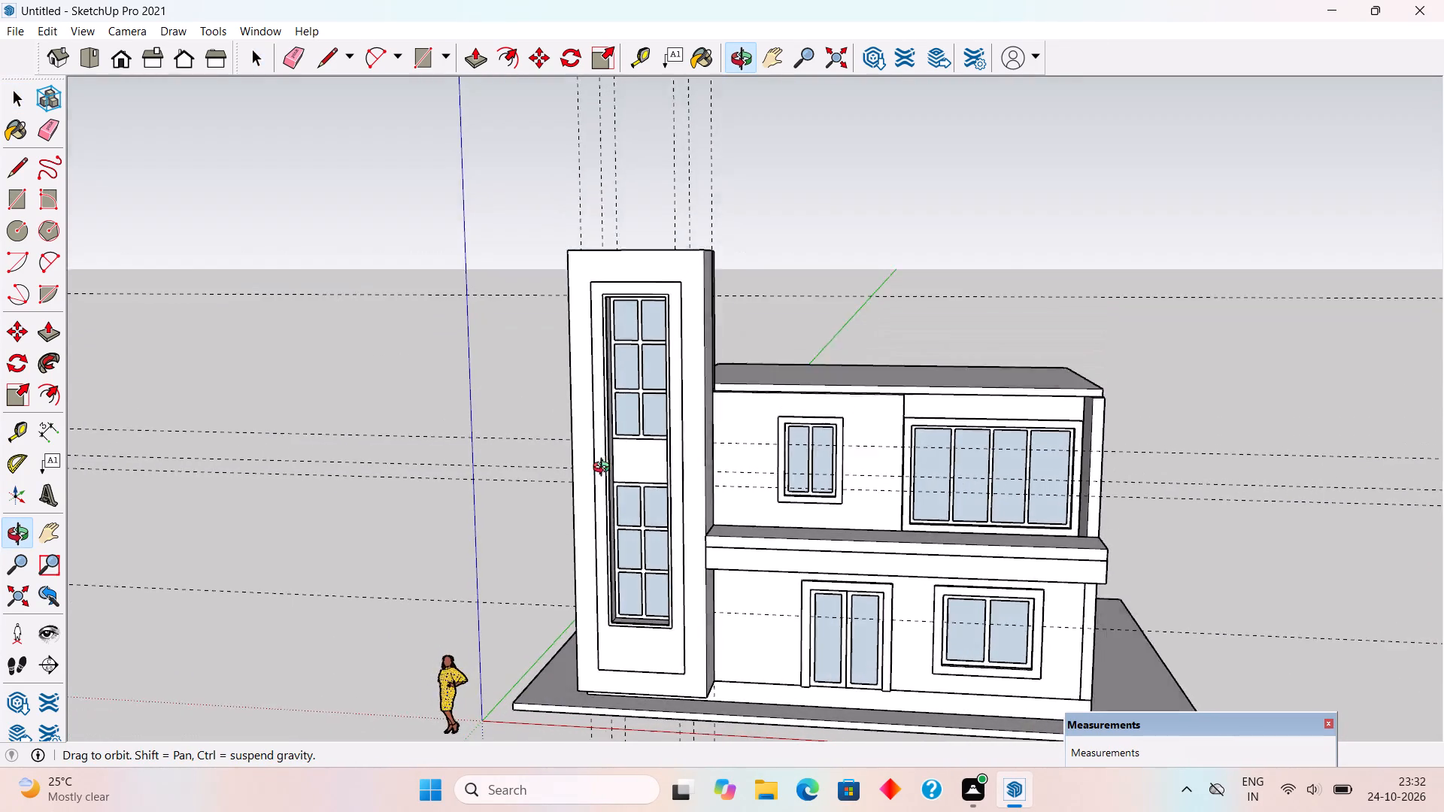
middle_click_drag(605, 469, 581, 577)
Select the frame and all six panes of the stair tower's lower window and move them 1' outward to the opening's front.
scroll(623, 614, "up", 15)
left_click(641, 601)
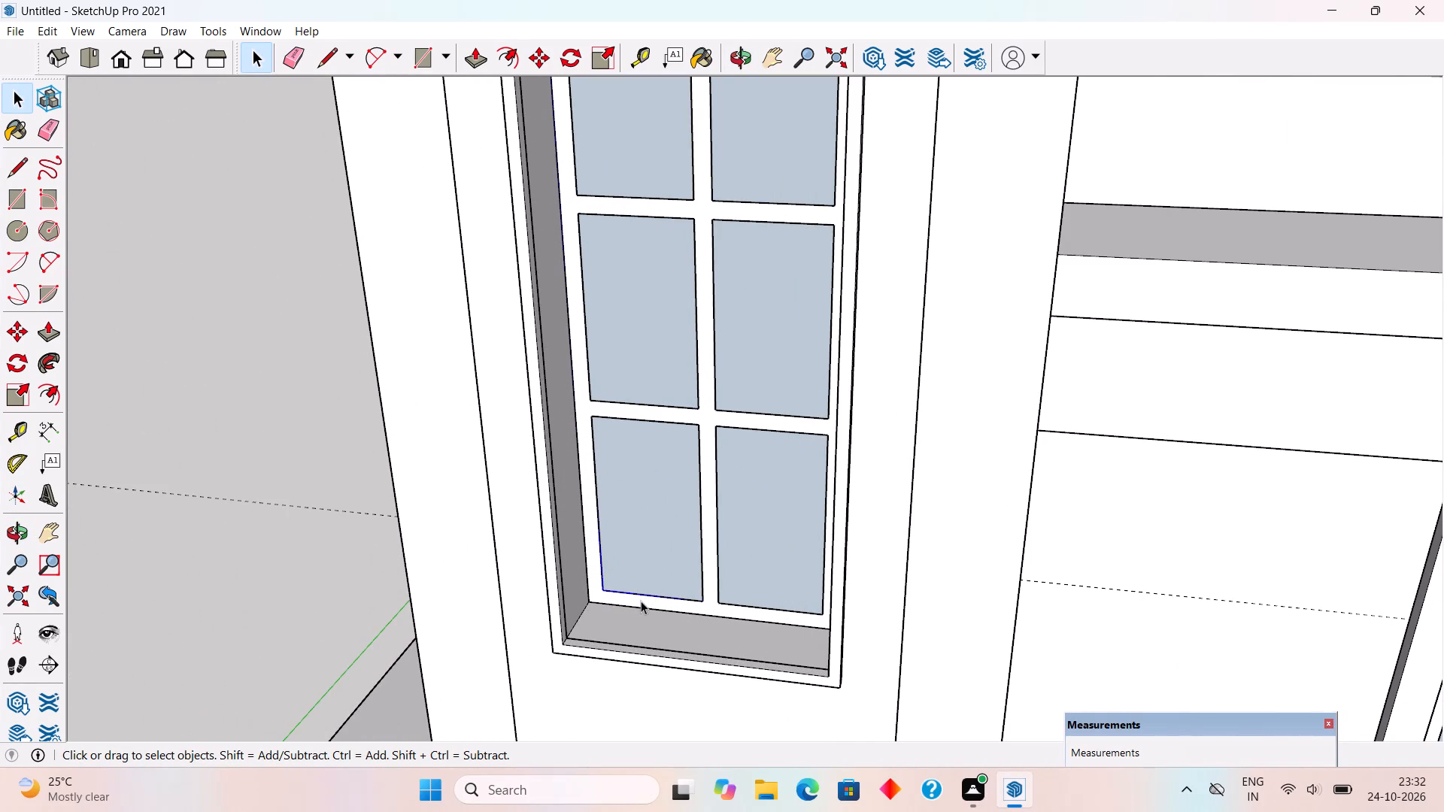
left_click(643, 603, "ctrl")
scroll(637, 566, "up", 4, "ctrl")
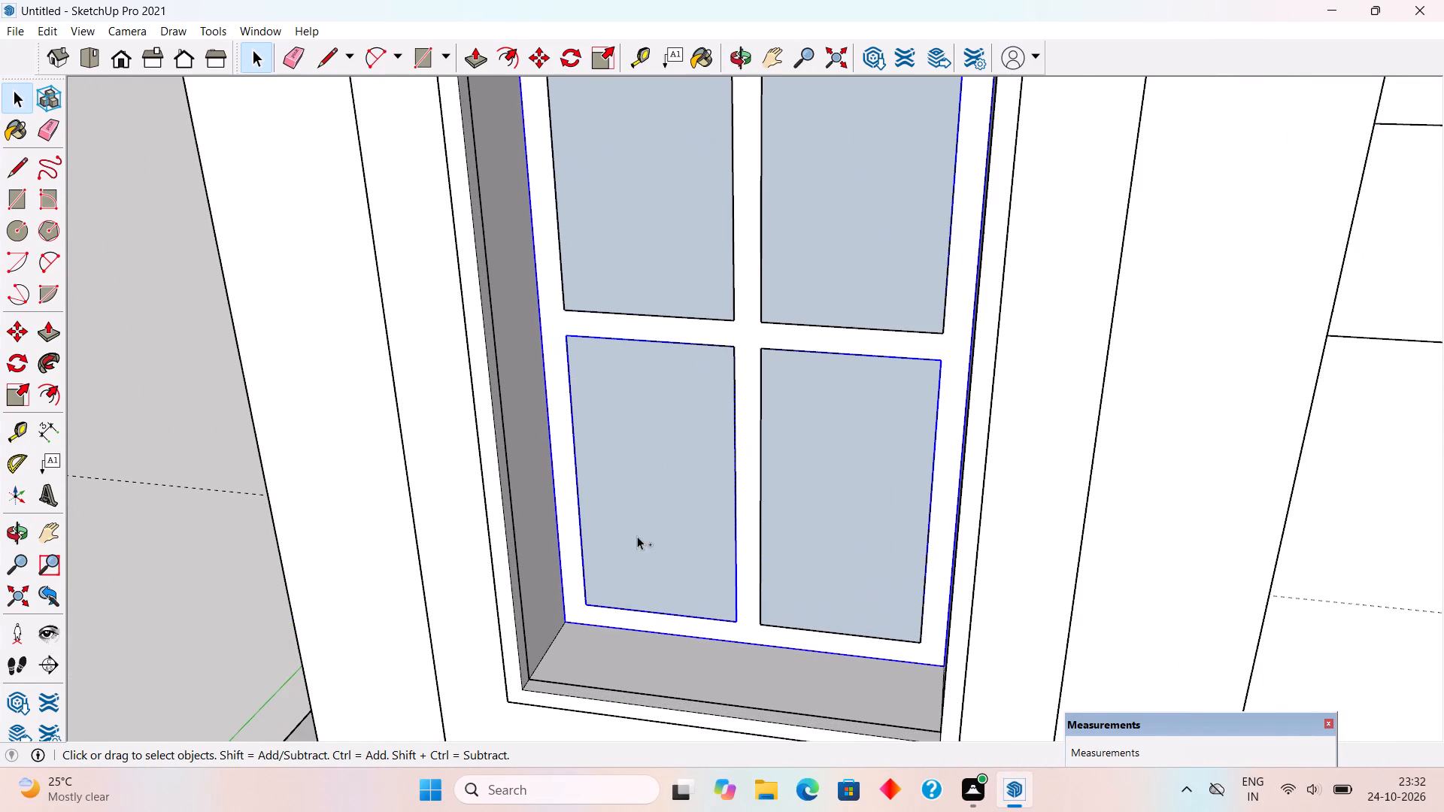
left_click(809, 600, "ctrl")
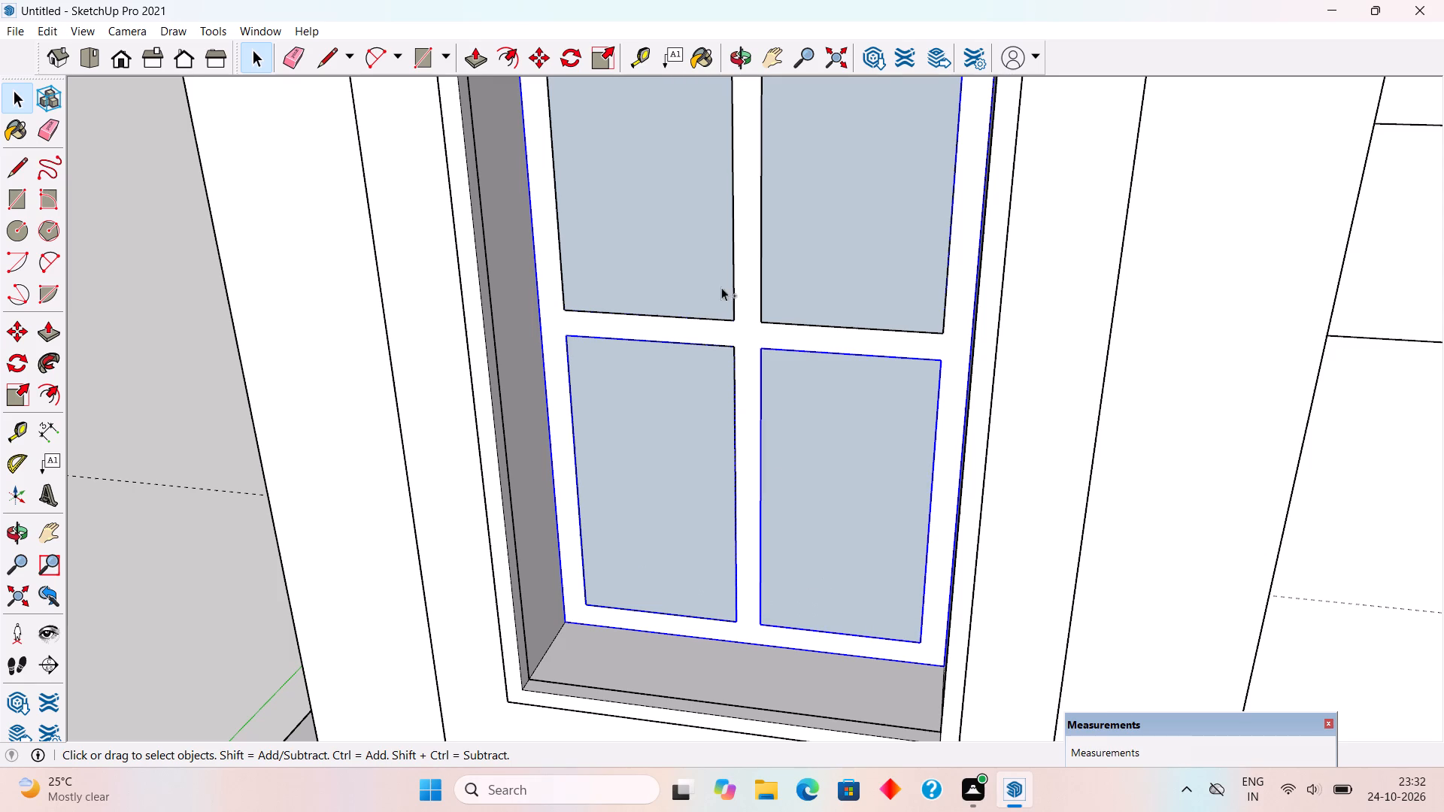
left_click(711, 282, "ctrl")
left_click(857, 292, "ctrl")
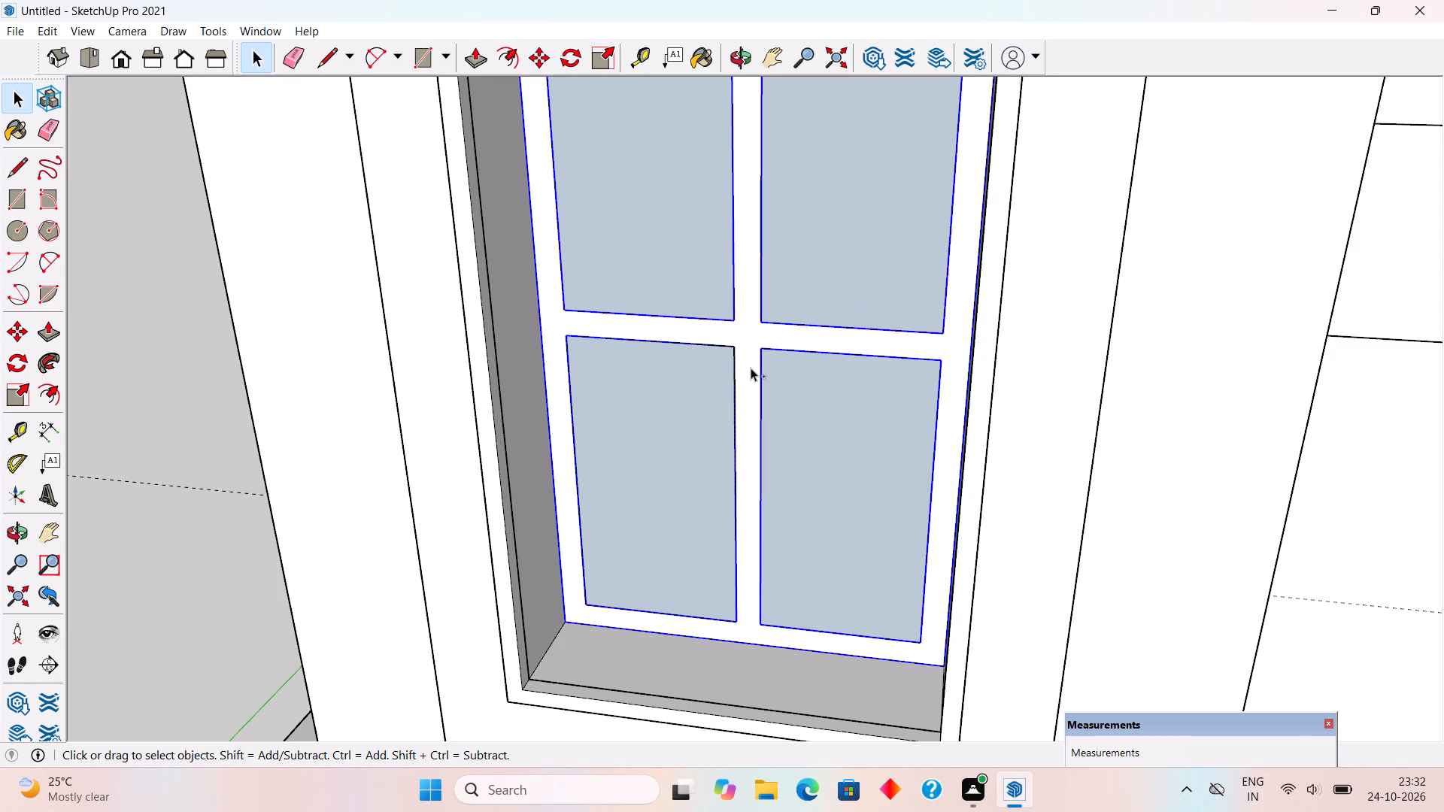
left_click(724, 380, "ctrl")
scroll(712, 556, "down", 7, "ctrl")
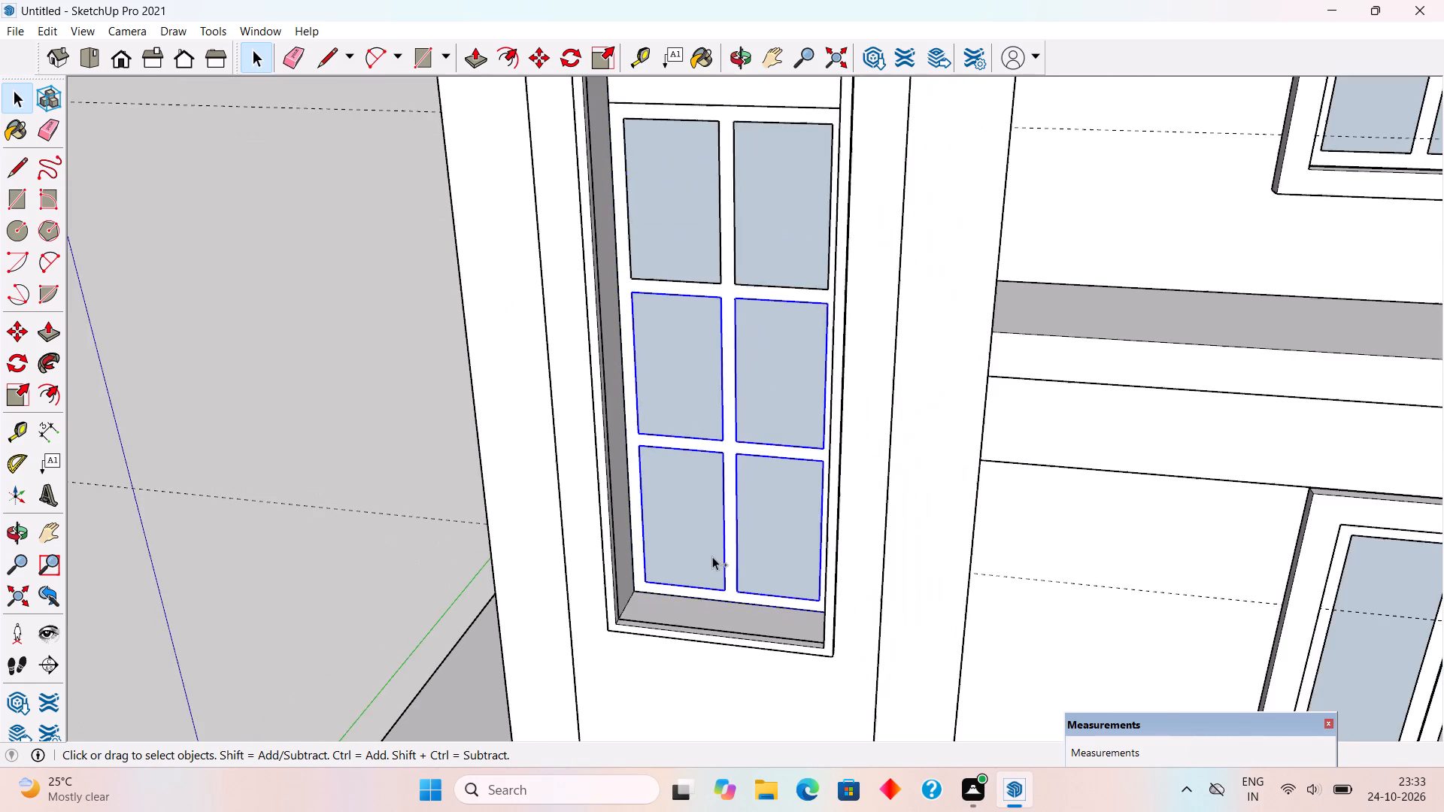
scroll(712, 556, "down", 3, "ctrl")
left_click(670, 332, "ctrl")
left_click(773, 319, "ctrl")
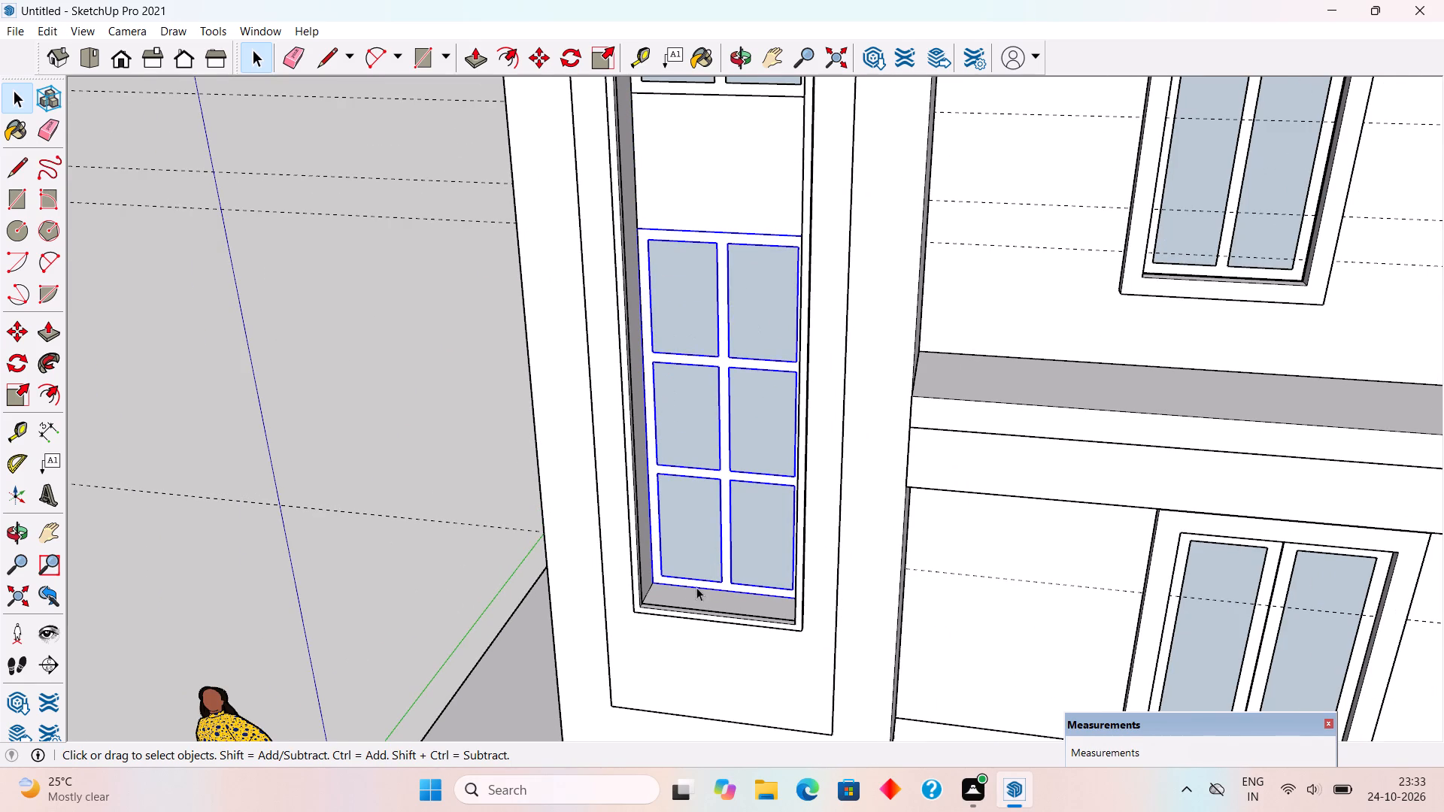
scroll(695, 597, "up", 7)
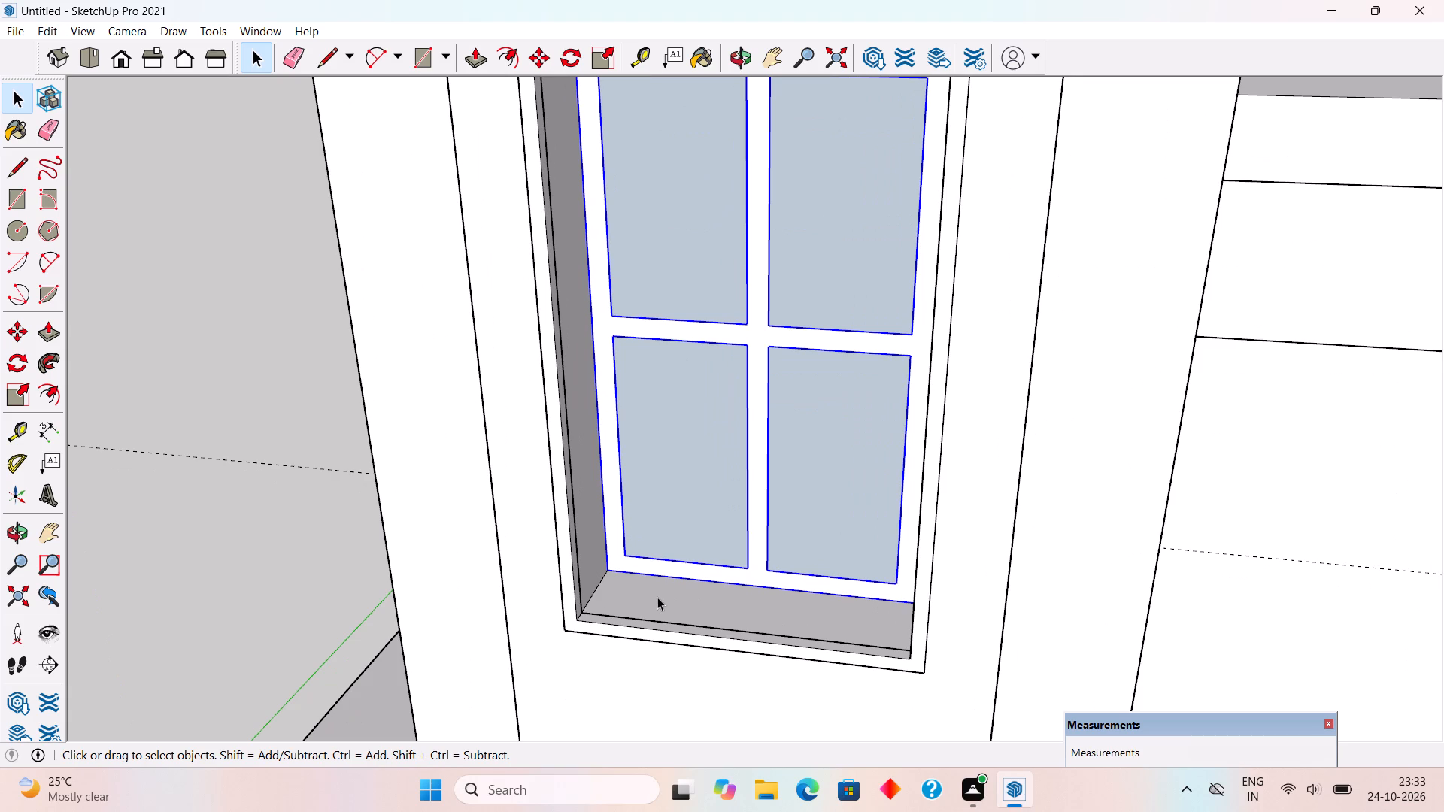
key("m")
left_click(611, 569)
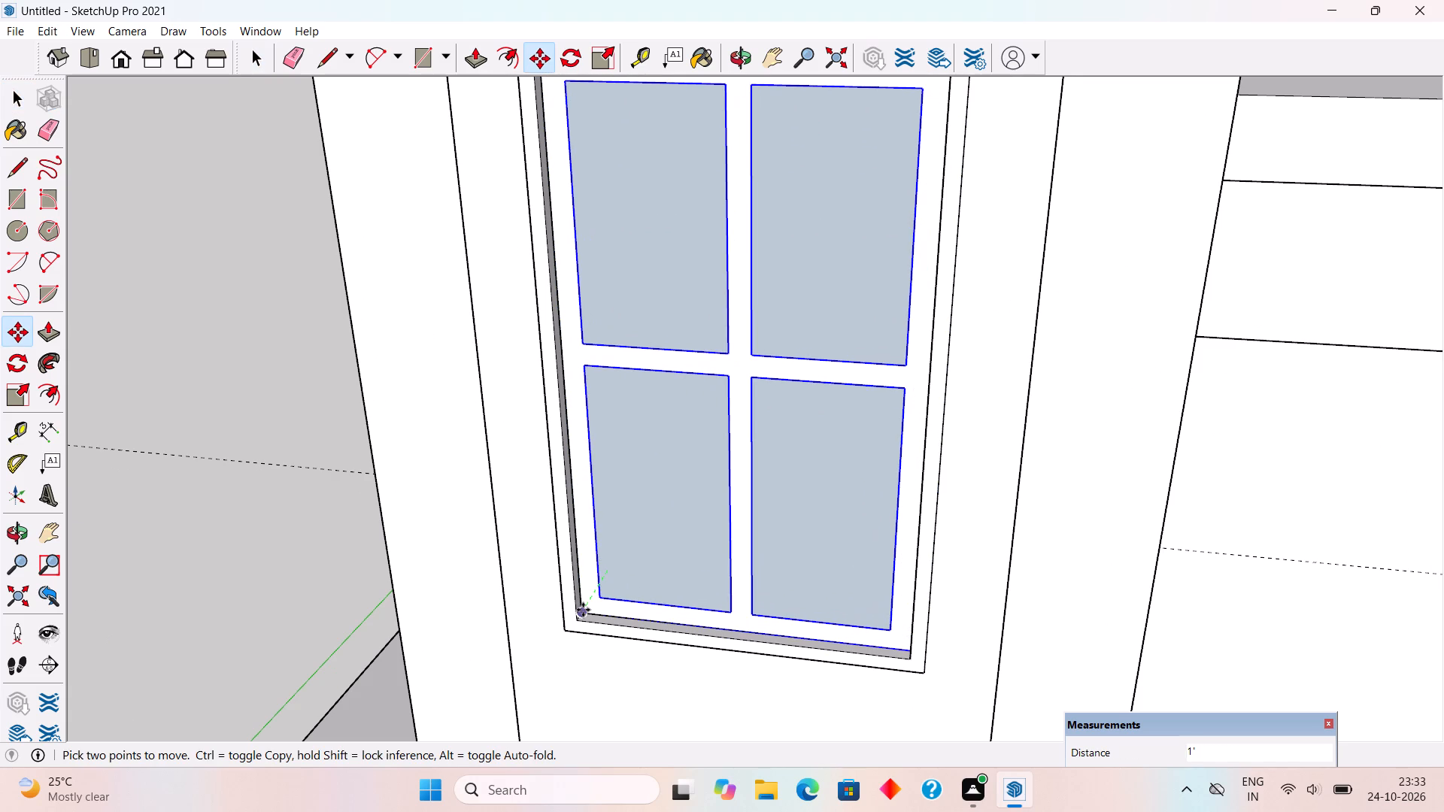
left_click(583, 610)
scroll(896, 714, "down", 7)
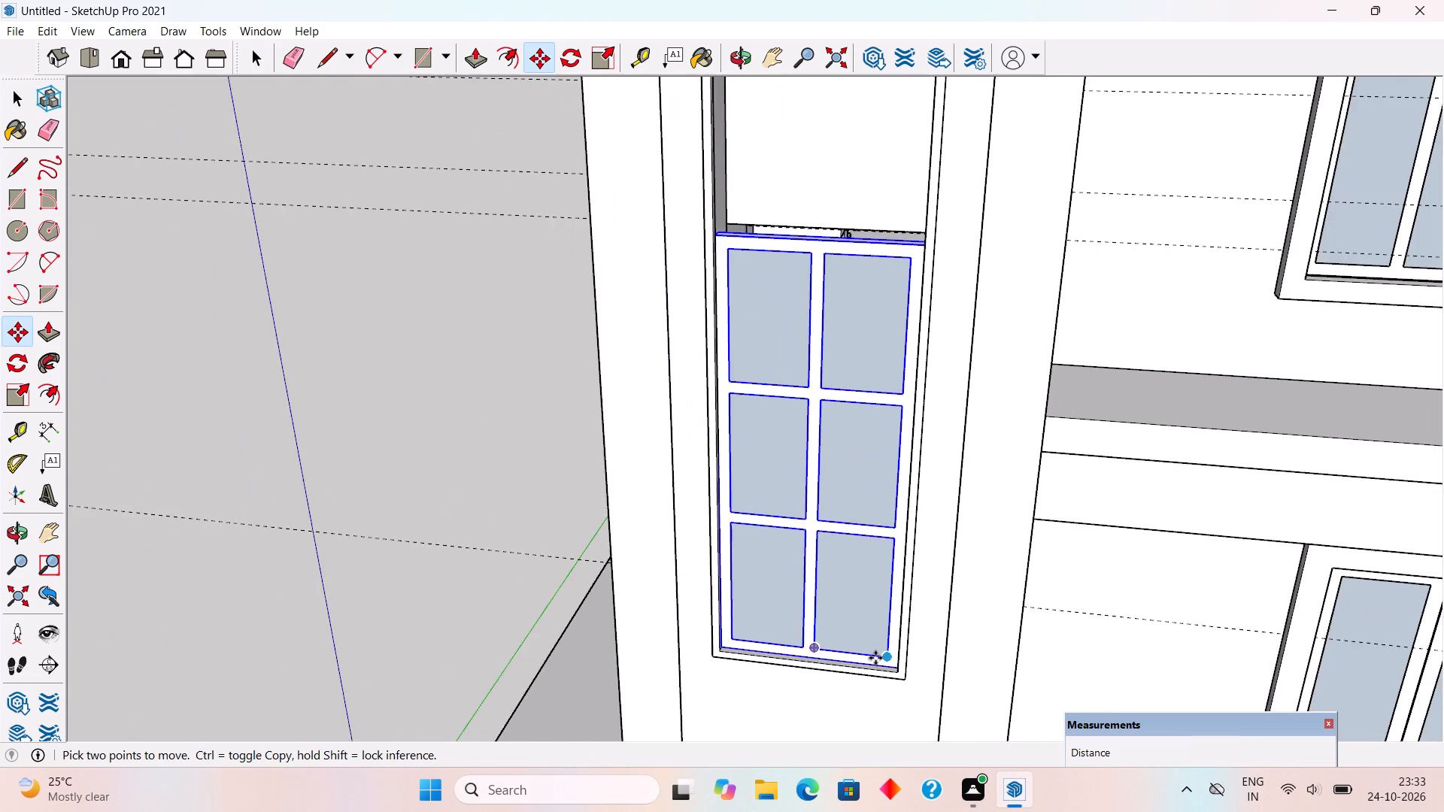
scroll(875, 658, "down", 3)
key("space")
Open the wall group and draw a 3' vertical line along each side of the panel between the tower's two windows.
middle_click_drag(851, 447, 842, 661)
scroll(851, 512, "down", 1)
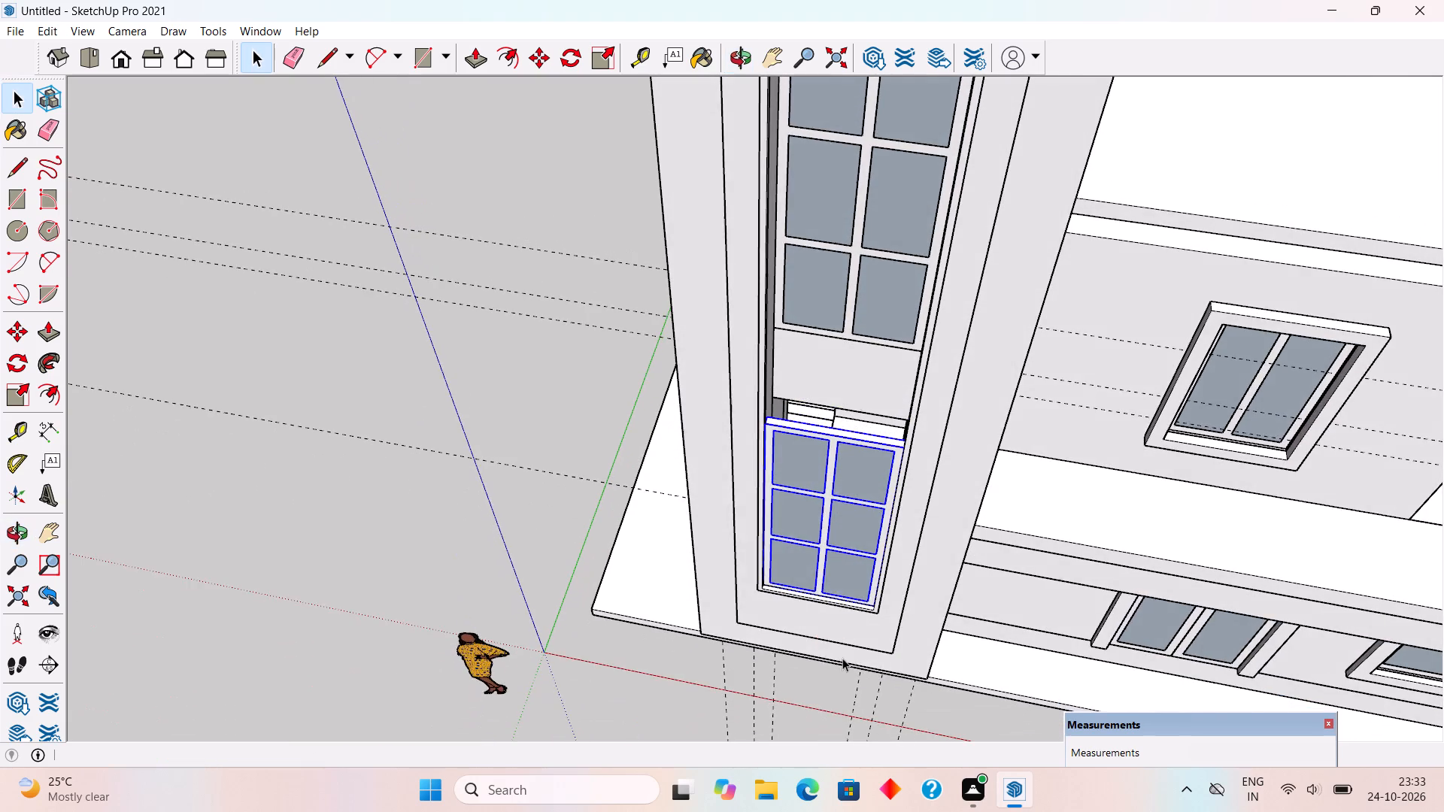
scroll(842, 414, "up", 2)
triple_click(851, 365)
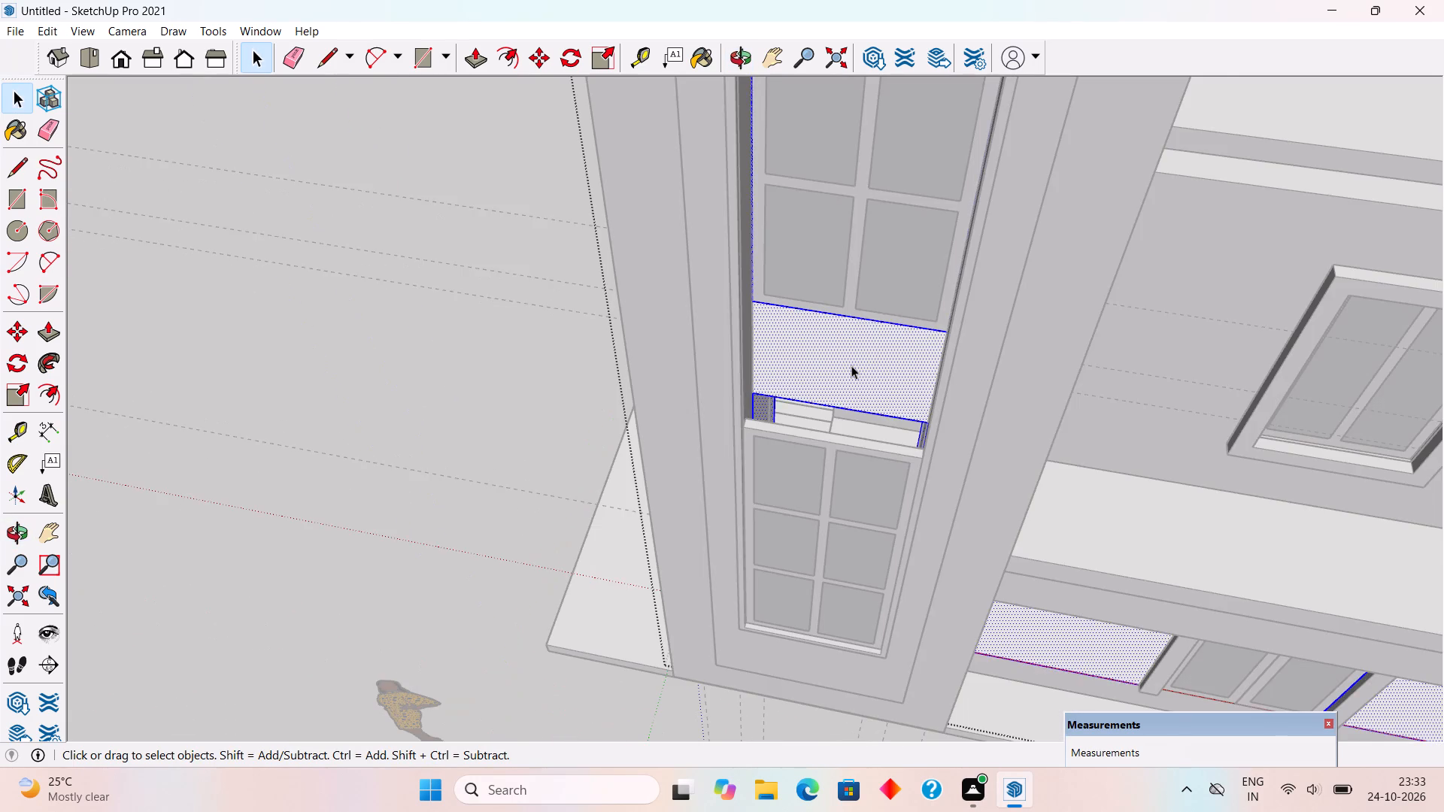
scroll(851, 365, "up", 4)
left_click(851, 365)
scroll(853, 368, "up", 4)
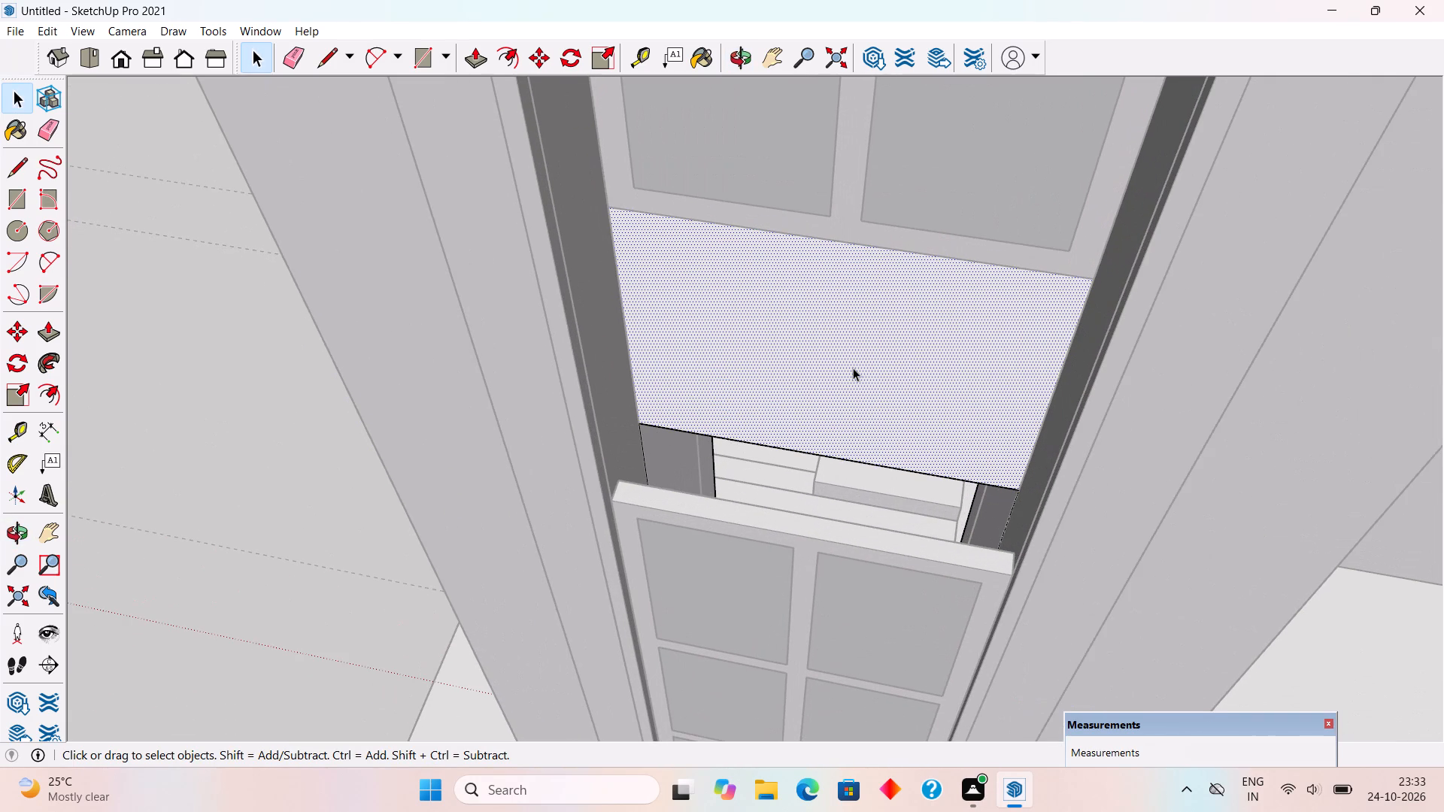
key("l")
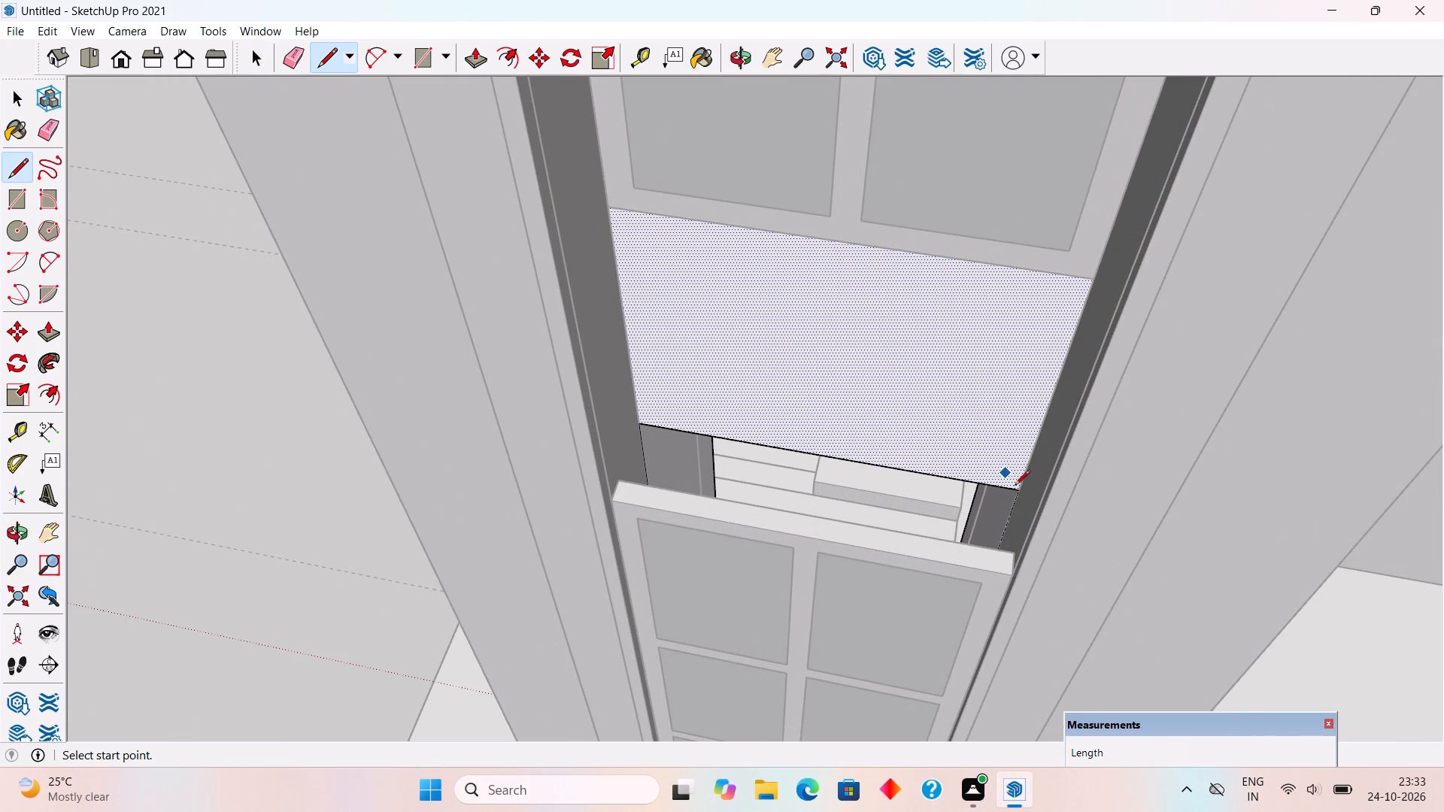
double_click(1018, 492)
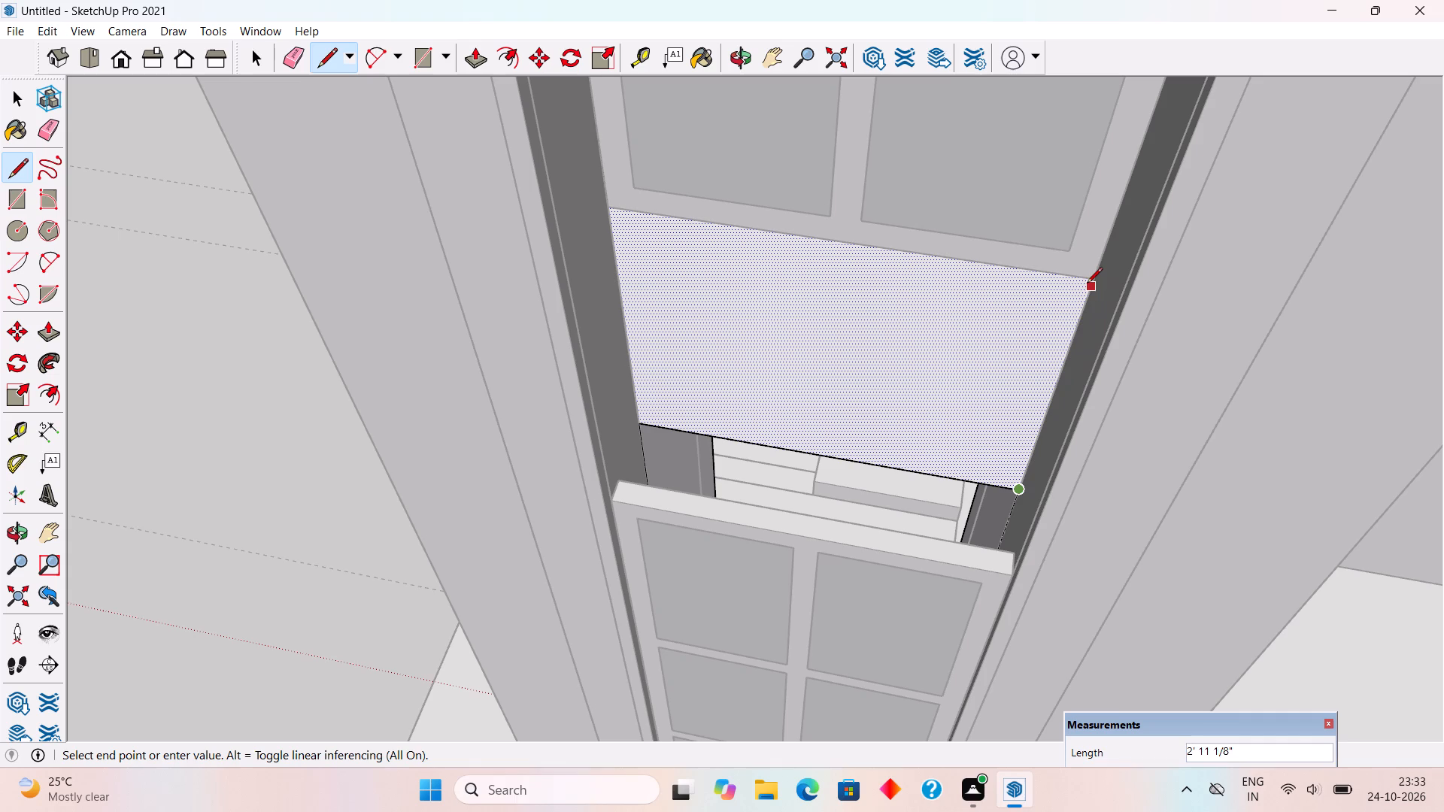
left_click(1088, 283)
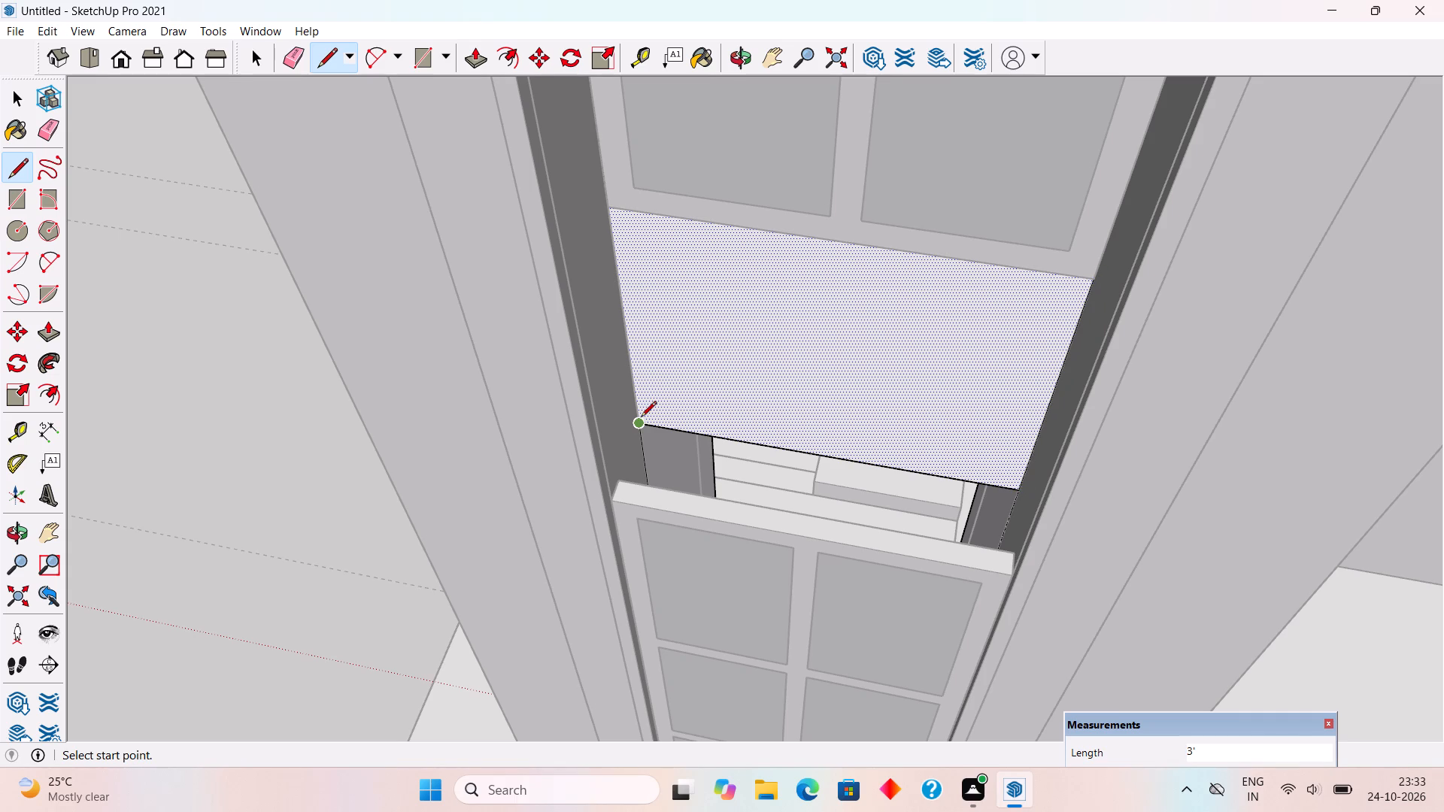
left_click(641, 418)
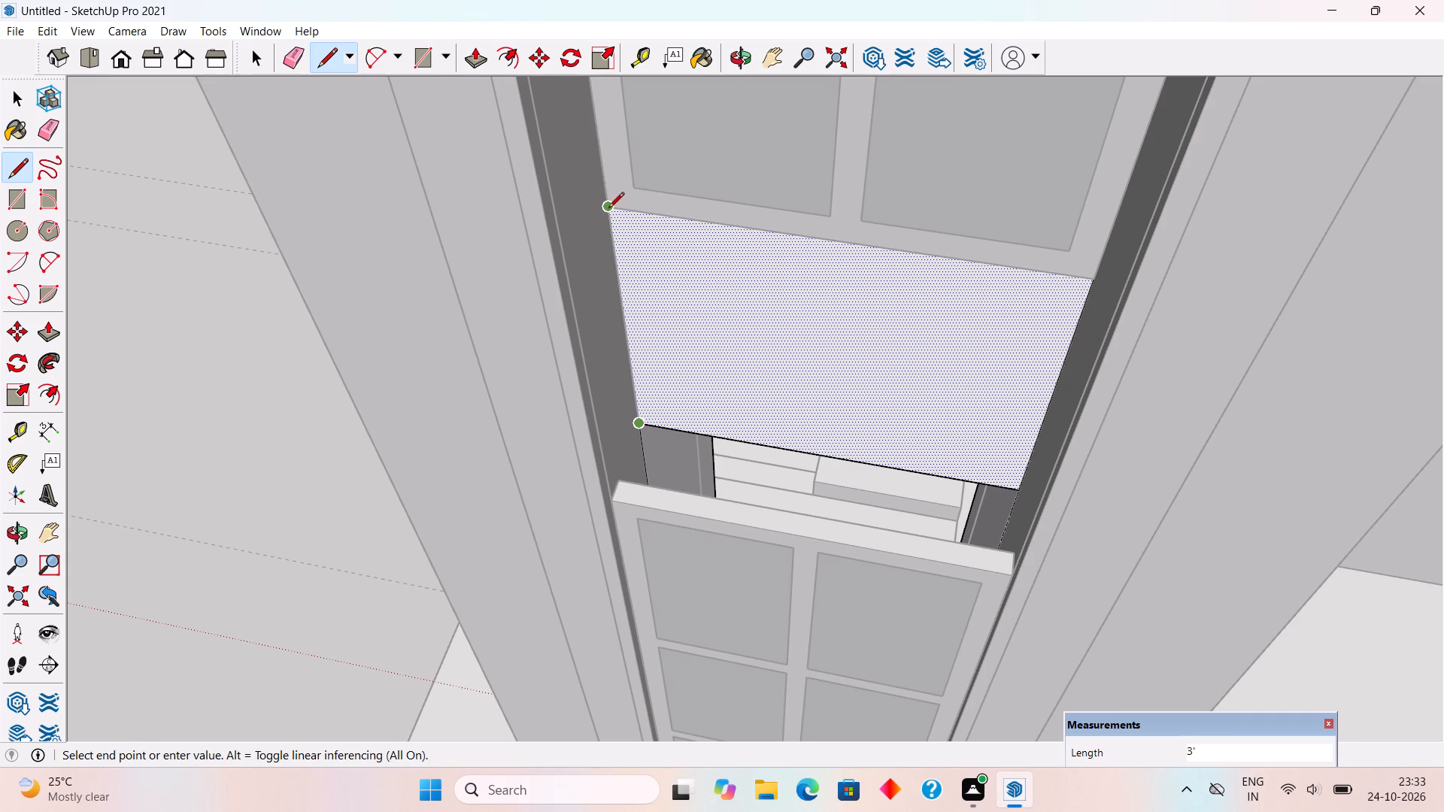
left_click(608, 209)
Push/Pull the wall panel between the two tower windows 1' outward, and close the wall group.
key("p")
left_click(832, 374)
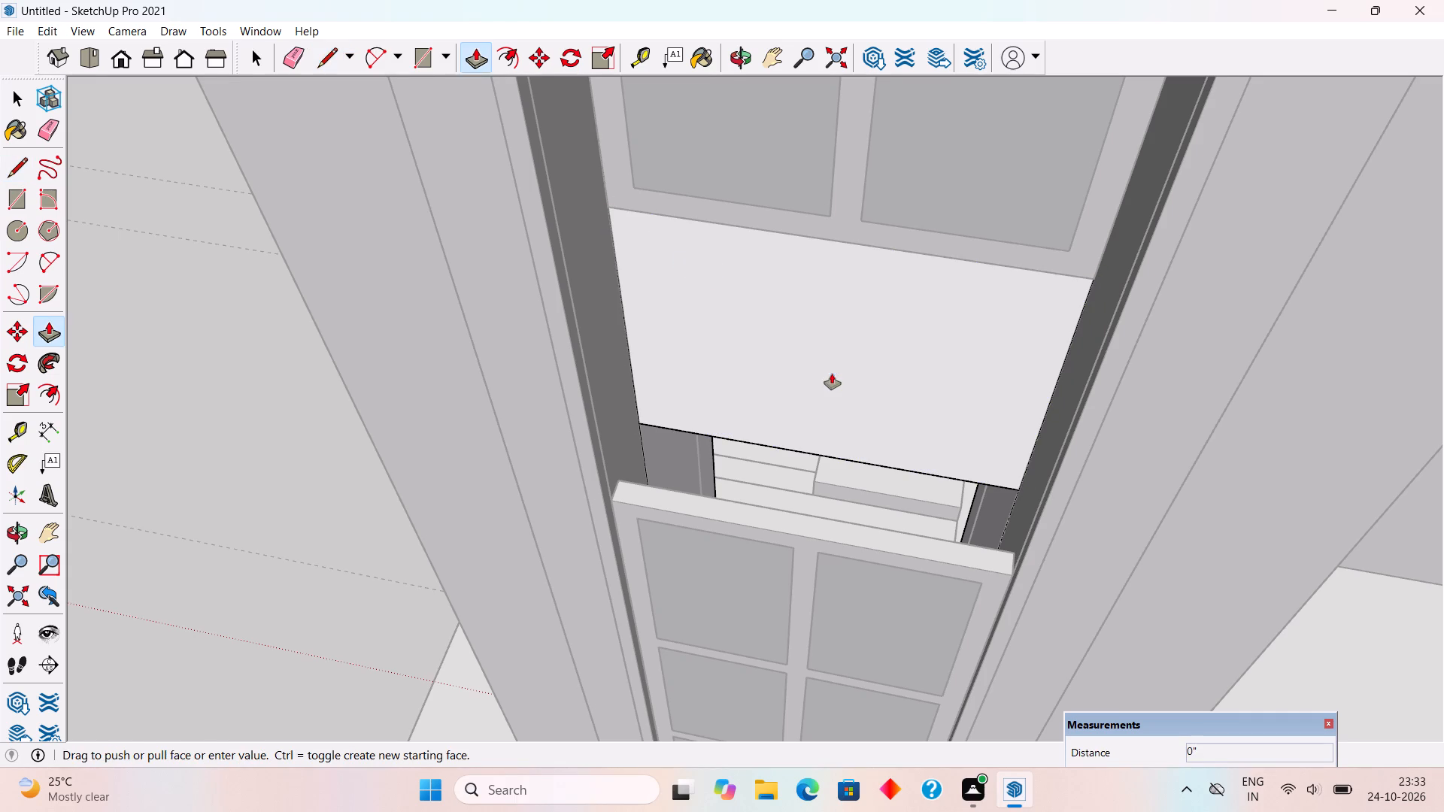
key("space")
left_click(933, 429)
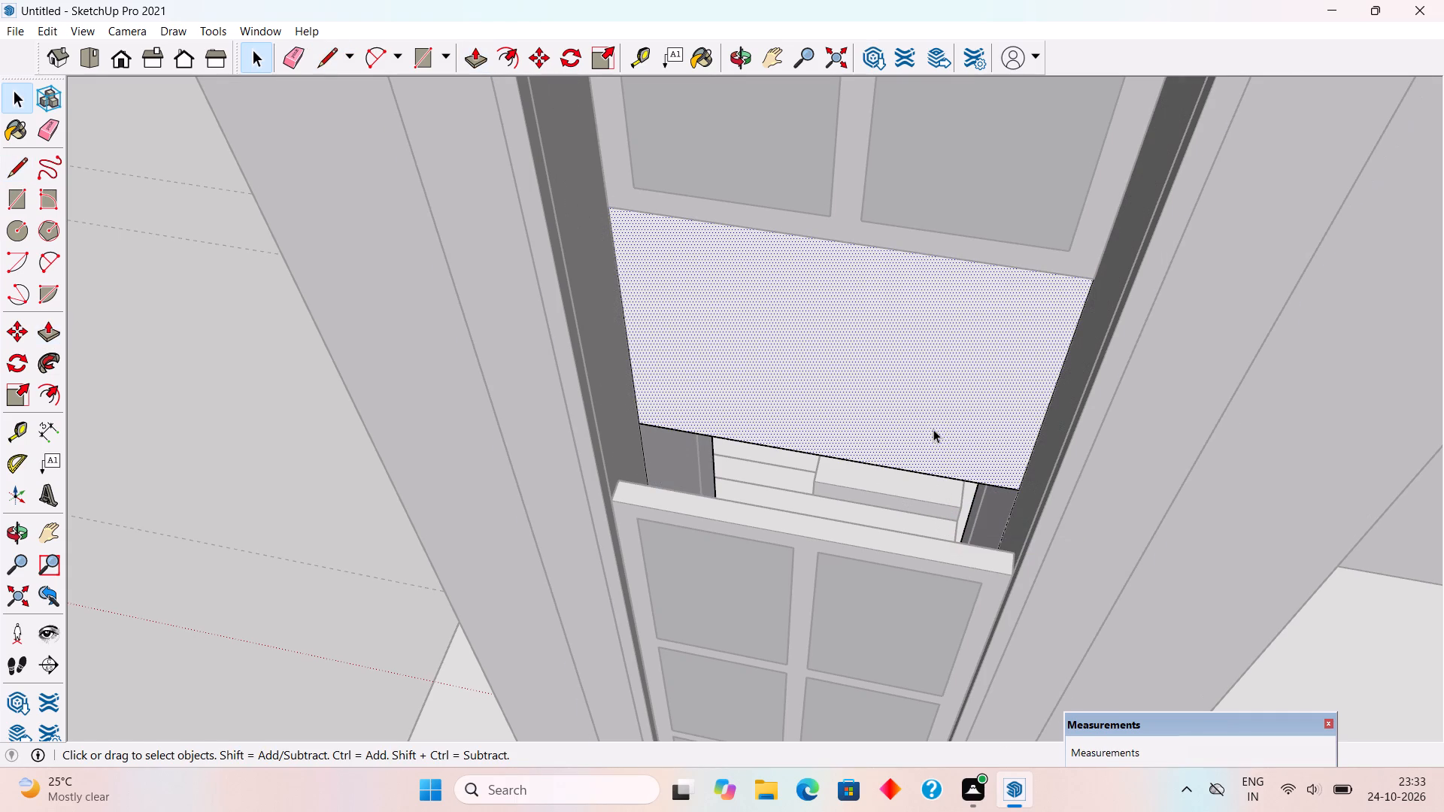
key("p")
left_click(957, 457)
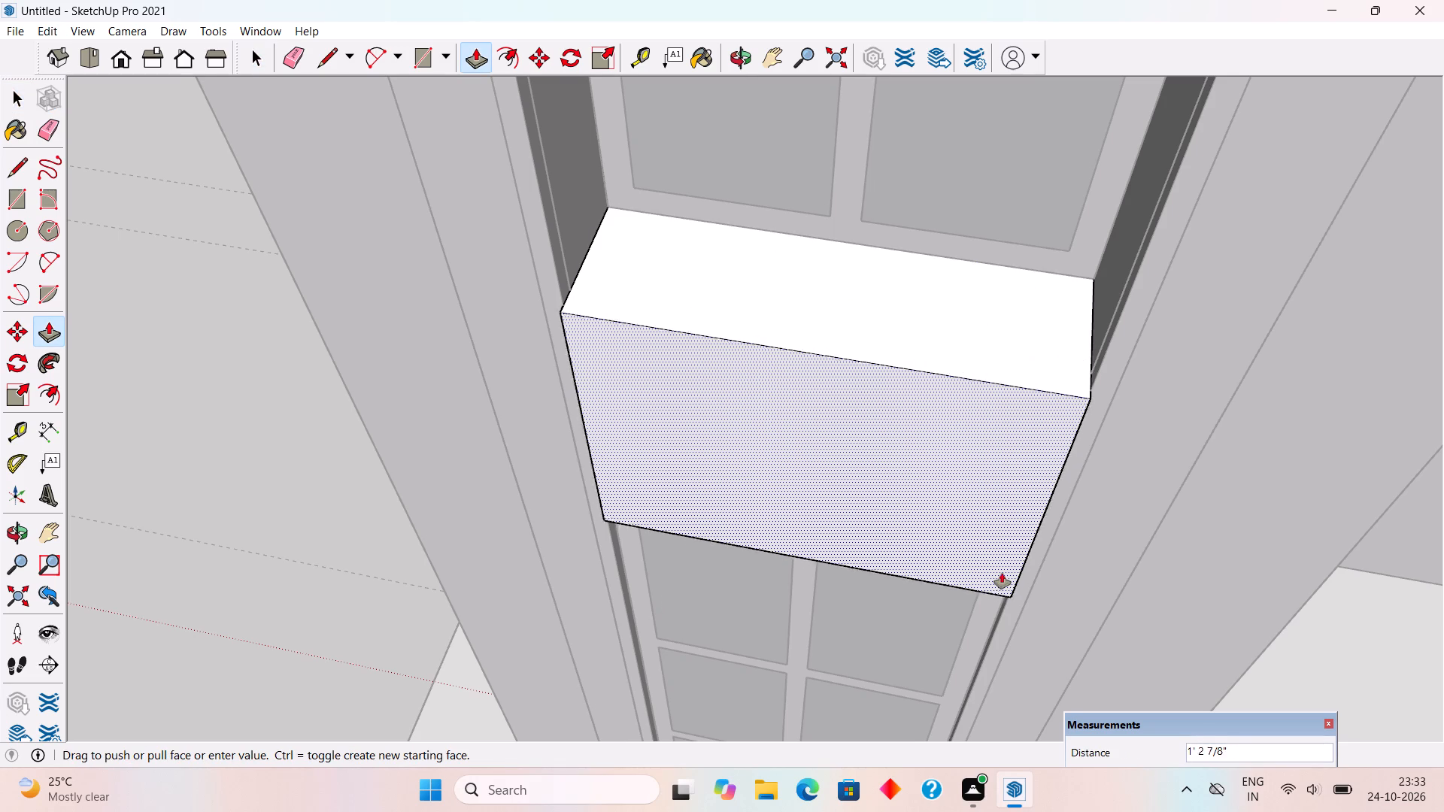
middle_click_drag(1014, 559, 1200, 295)
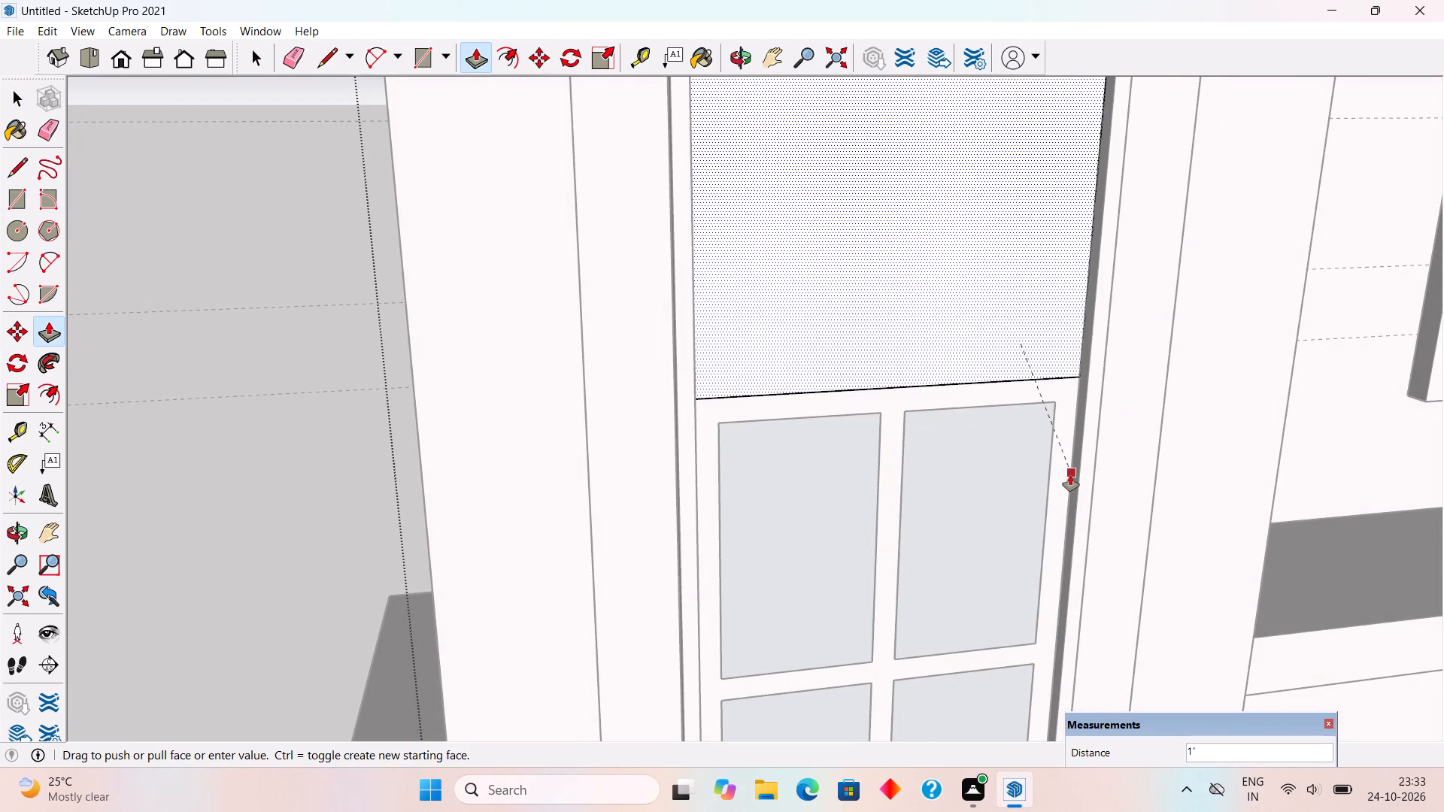
left_click(1062, 482)
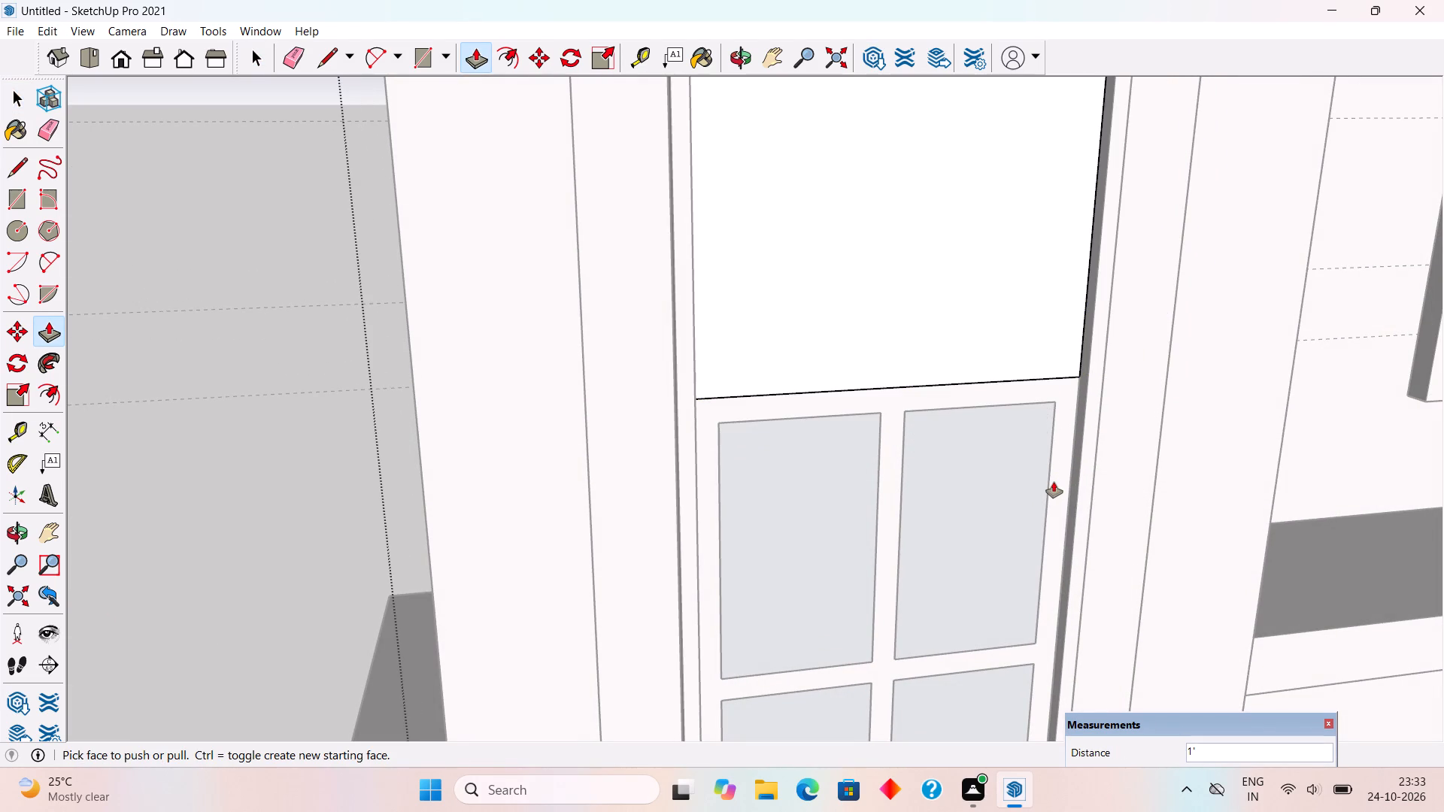
key("space")
scroll(1051, 483, "down", 7)
scroll(995, 448, "down", 7)
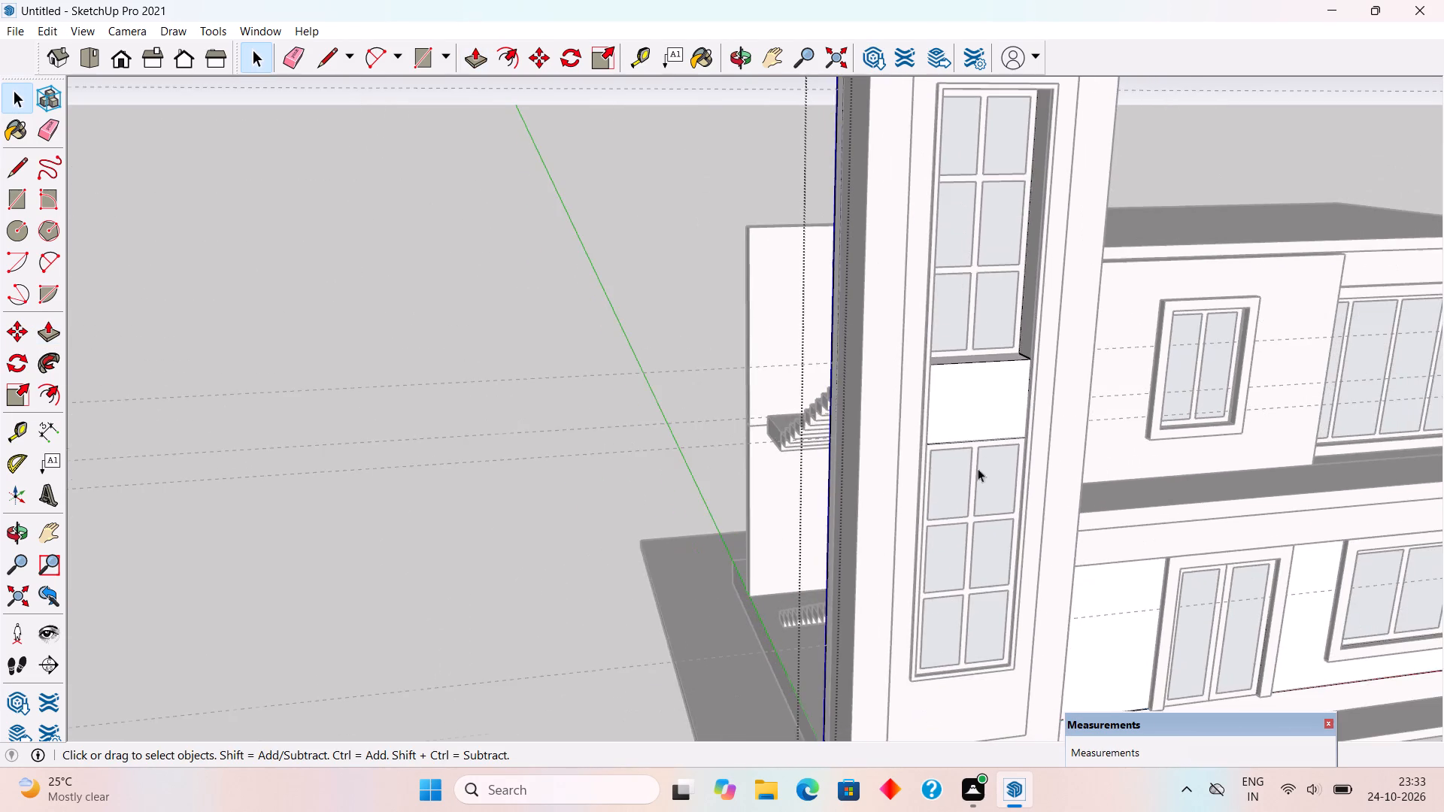
scroll(960, 459, "down", 1)
middle_click_drag(939, 495, 692, 574)
left_click(559, 355)
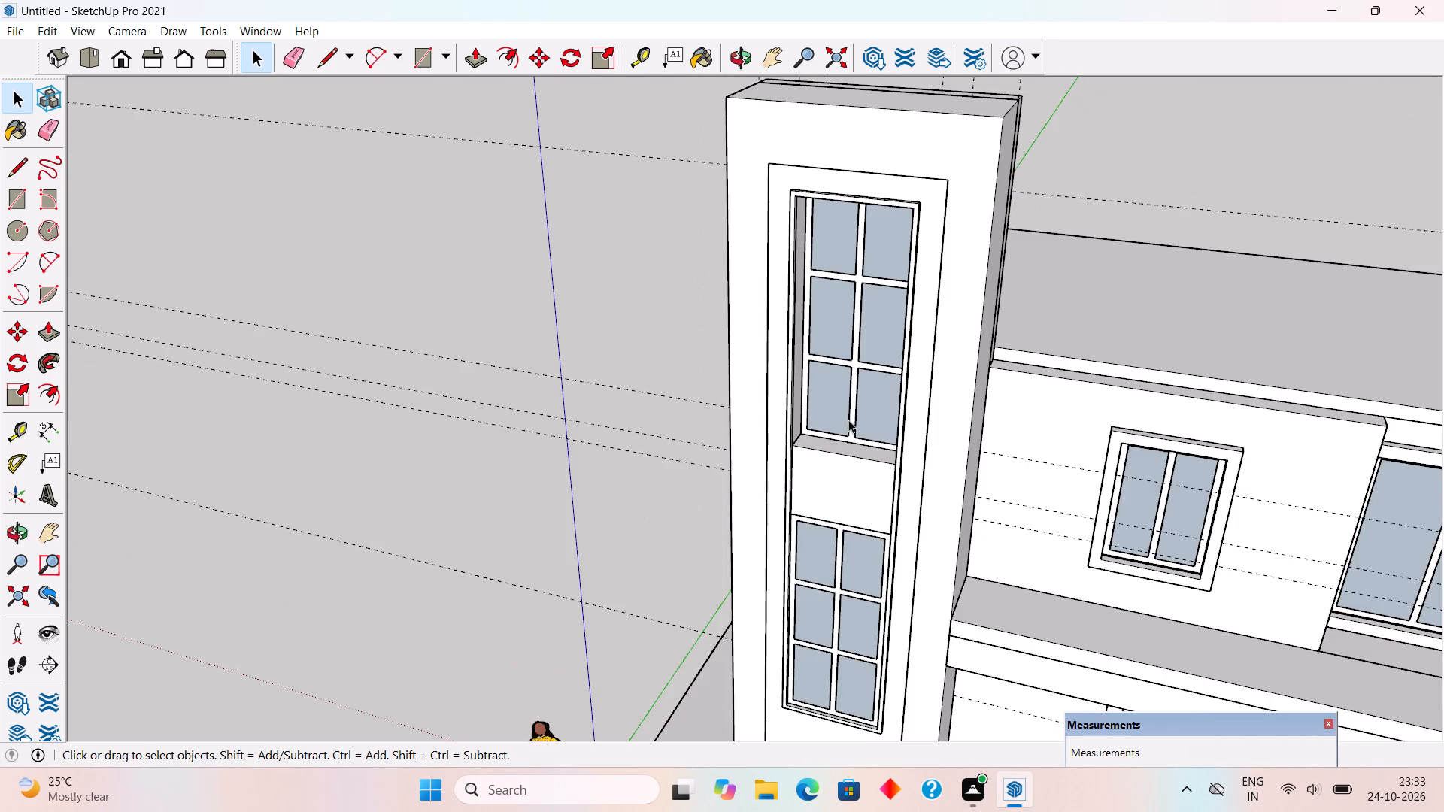
Select the frame and all six panes of the stair tower's upper window and move them 1' outward to the panel's front edge.
scroll(915, 429, "up", 3)
scroll(821, 414, "up", 4)
middle_click_drag(854, 429, 882, 448)
scroll(882, 448, "down", 5)
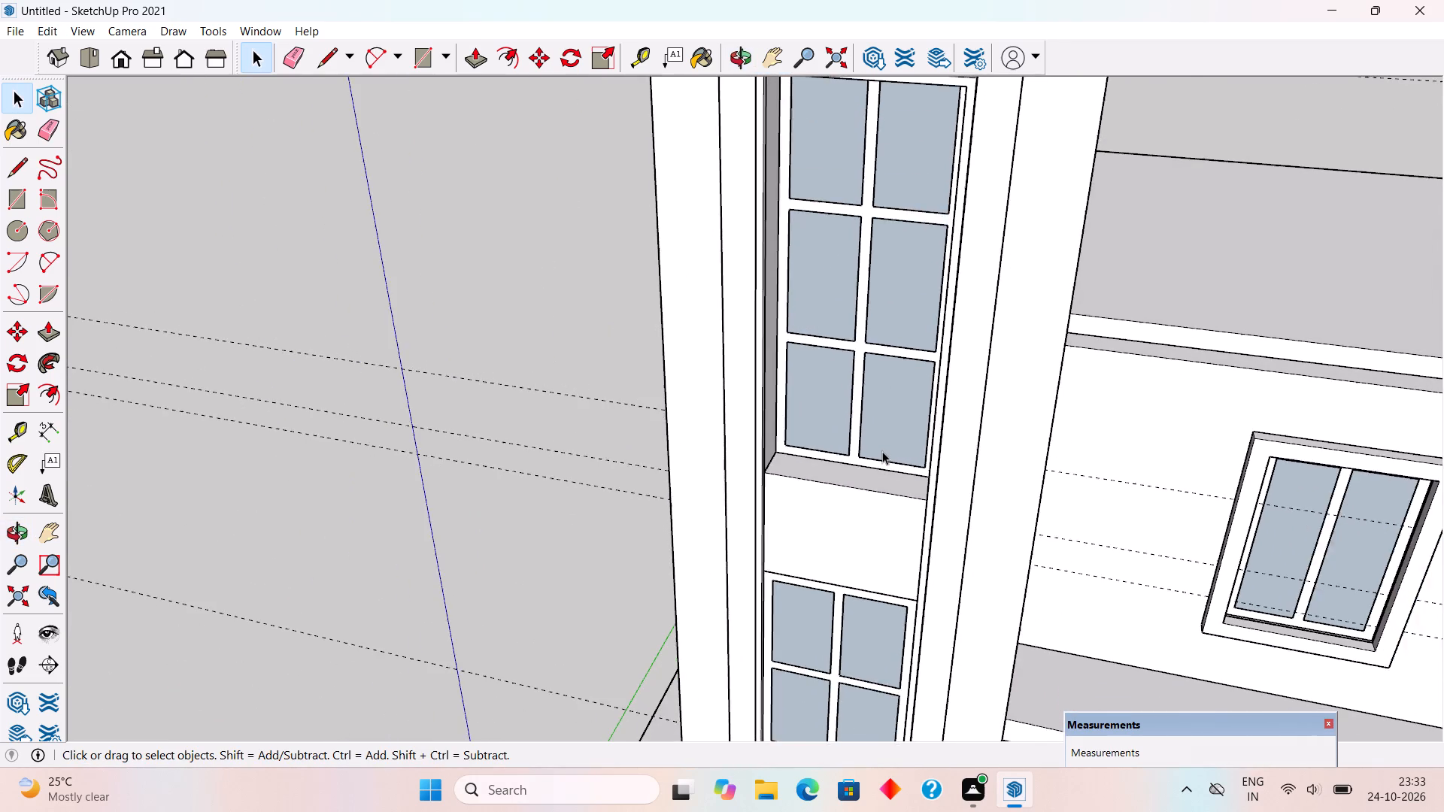
scroll(882, 451, "down", 4)
scroll(915, 307, "up", 3)
left_click(913, 307)
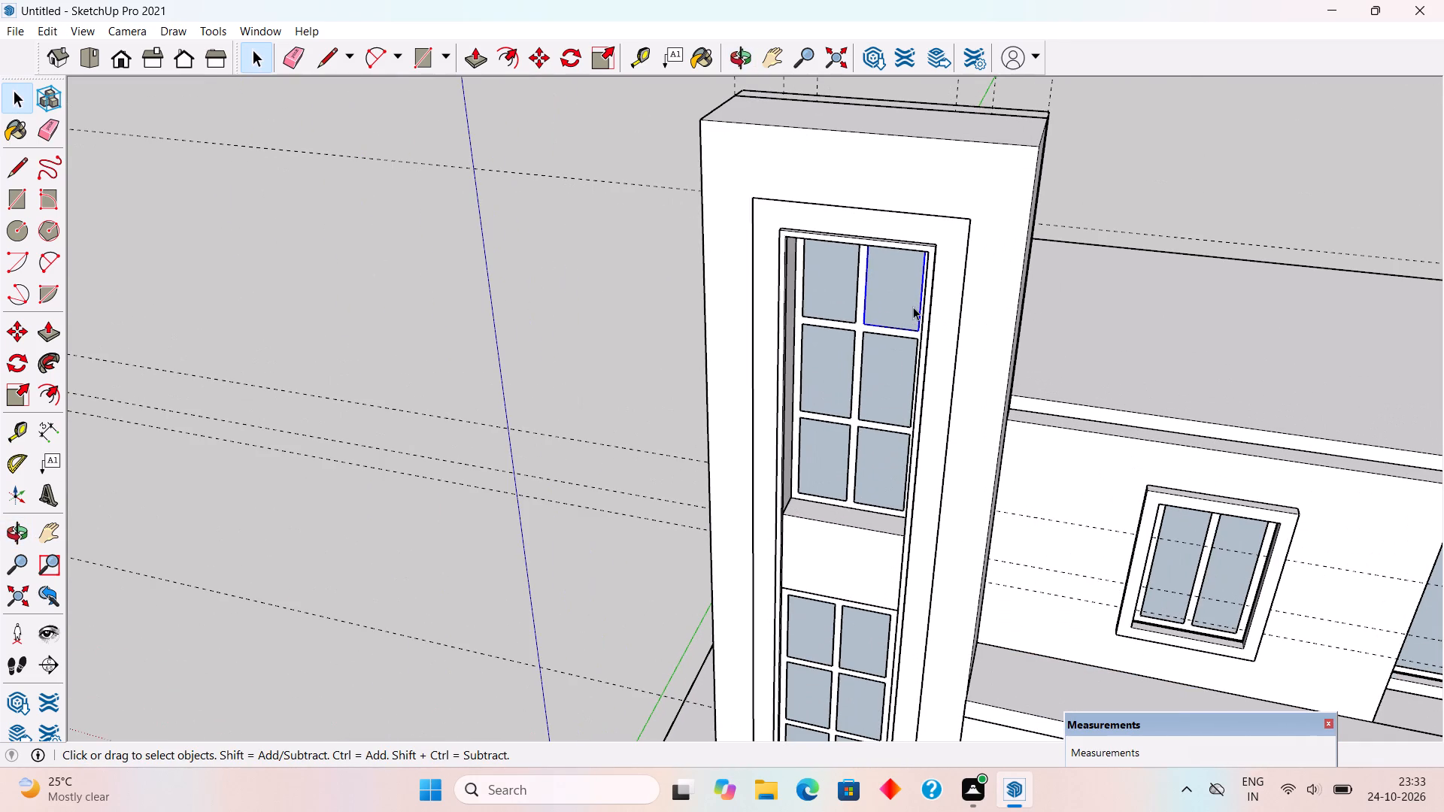
left_click(840, 305, "ctrl")
left_click(839, 359, "ctrl")
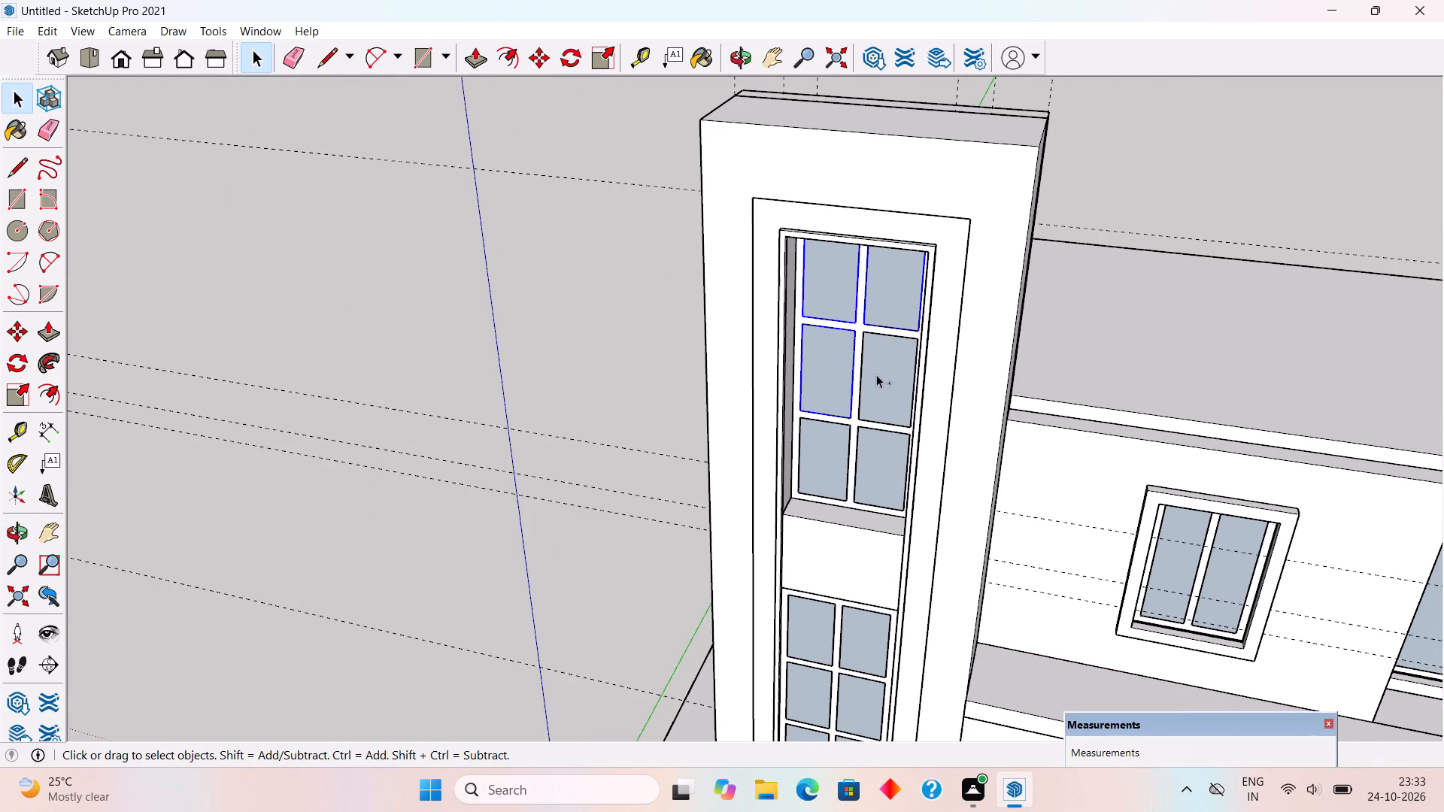
left_click(877, 374, "ctrl")
left_click(890, 447, "ctrl")
left_click(848, 477, "ctrl")
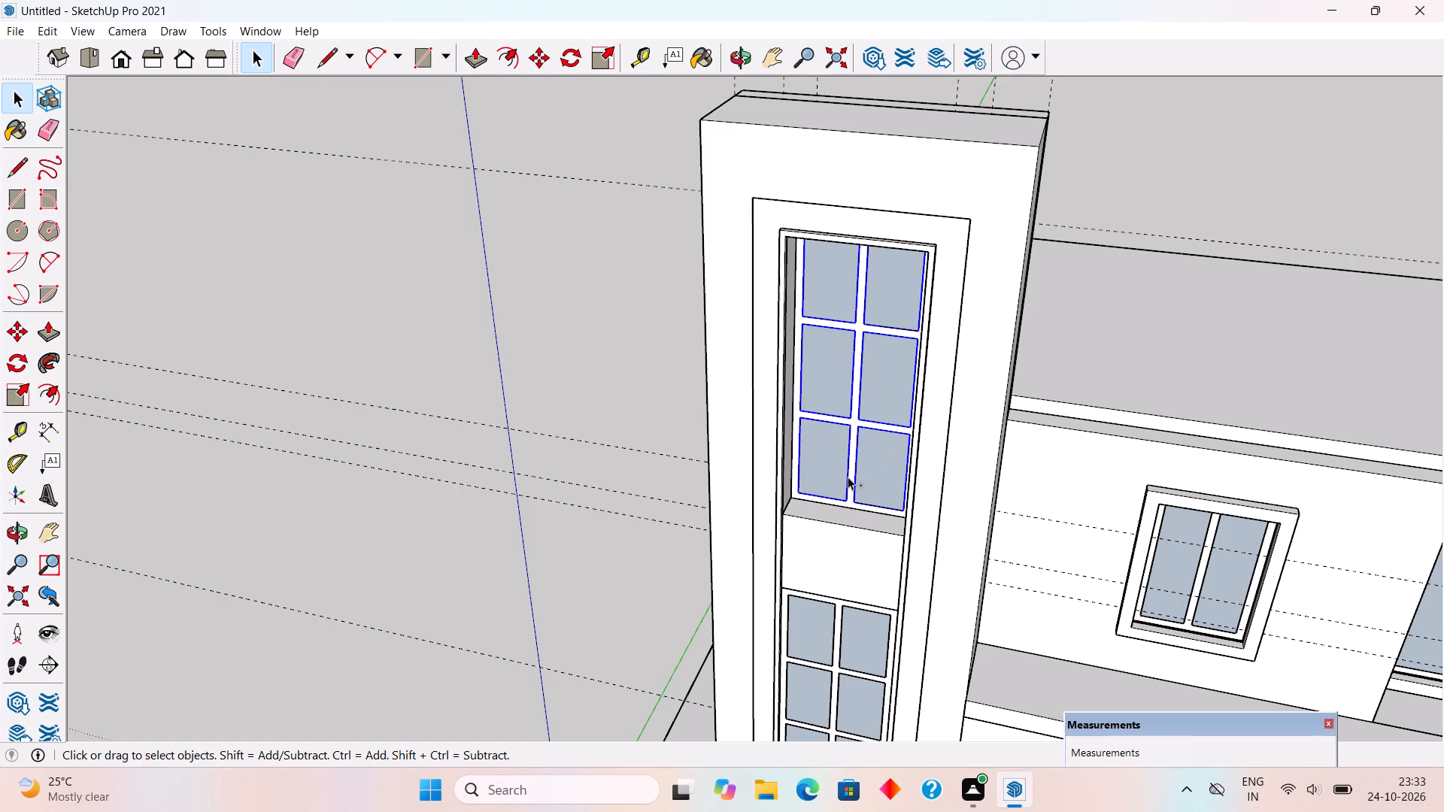
left_click(849, 505, "ctrl")
scroll(851, 507, "up", 1)
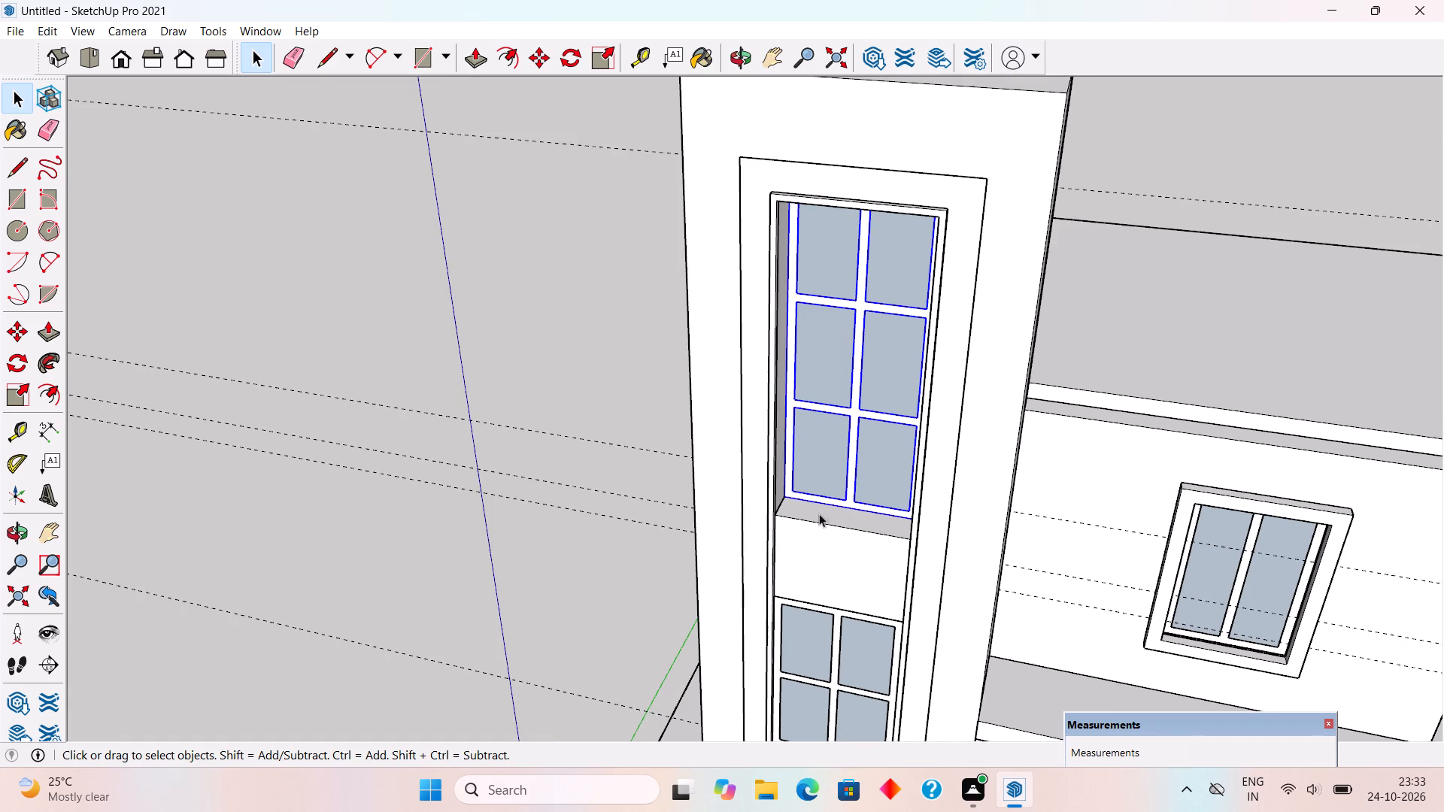
key("m")
scroll(807, 502, "up", 3)
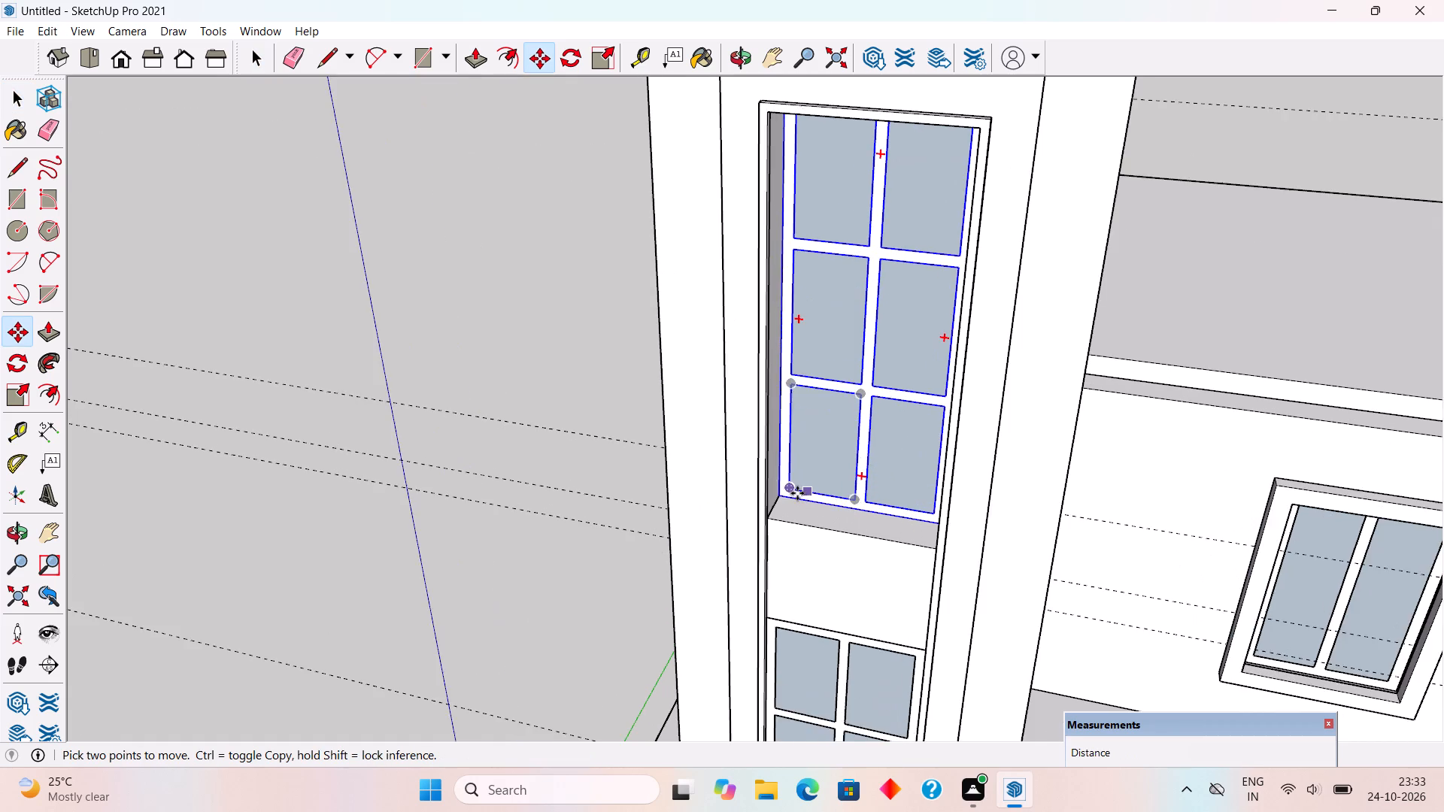
scroll(785, 498, "up", 7)
left_click(778, 485)
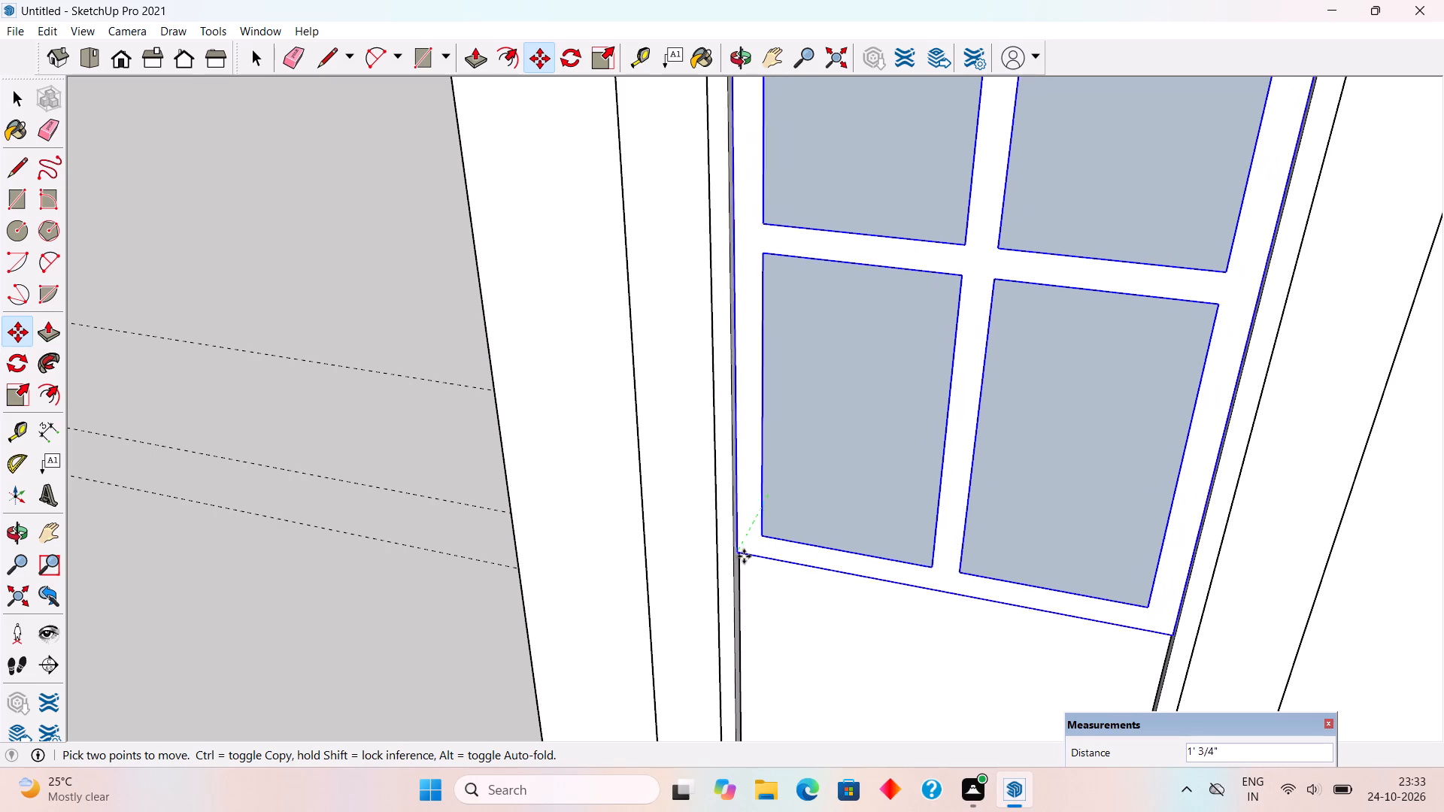
scroll(742, 532, "up", 8)
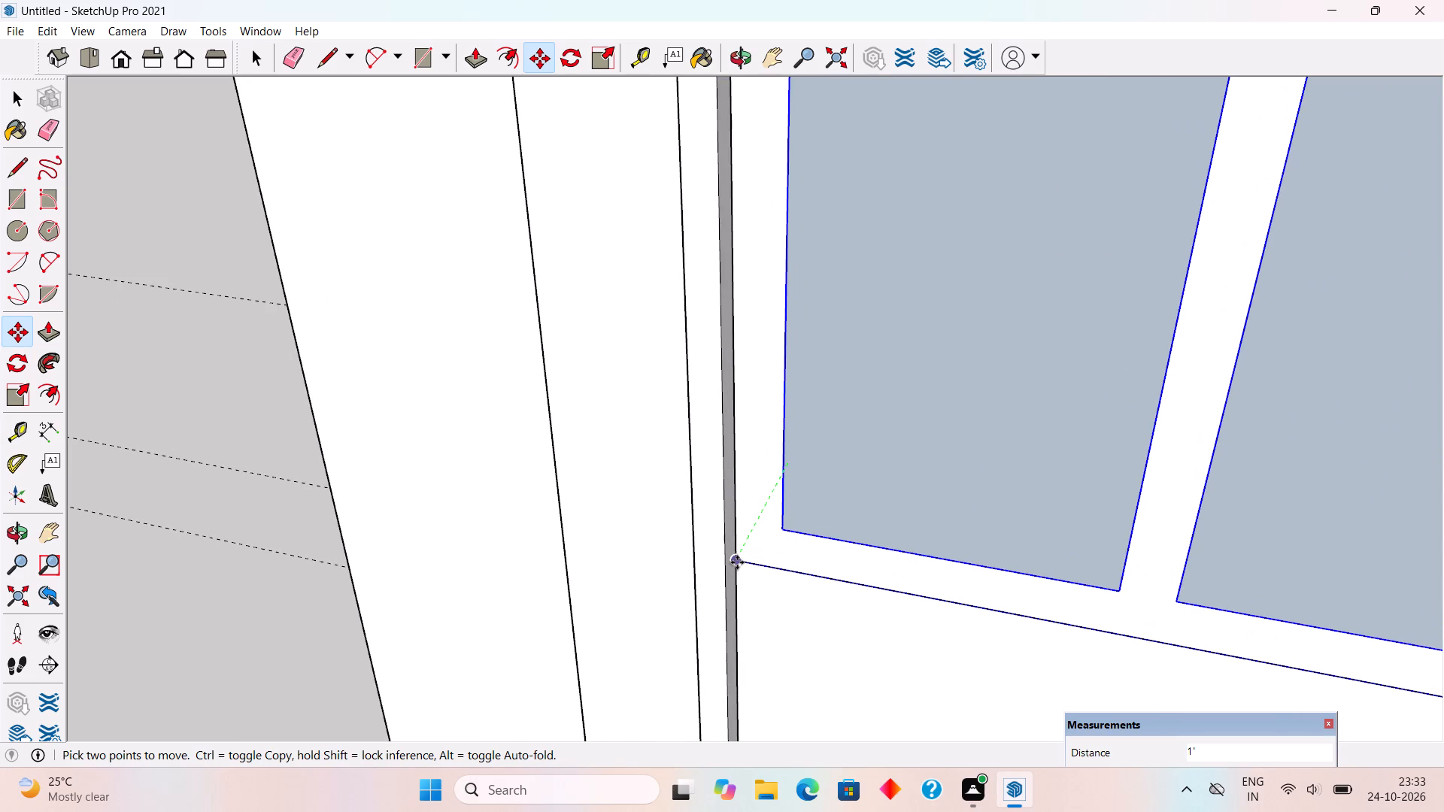
left_click(737, 562)
key("space")
Examine the moved tower windows and the panel between them from several angles and from farther away.
scroll(784, 496, "down", 10)
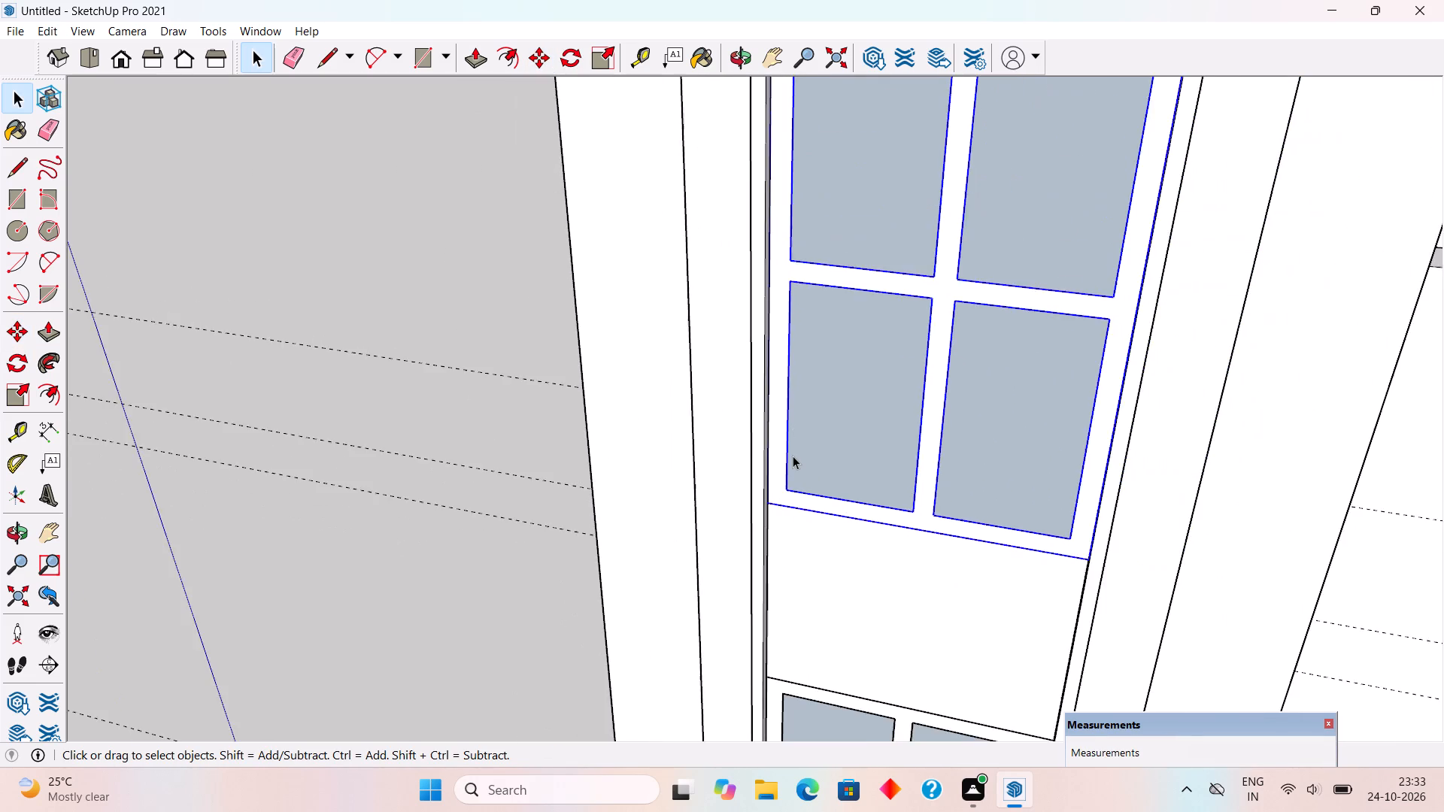
scroll(793, 456, "down", 6)
middle_click_drag(799, 414, 529, 144)
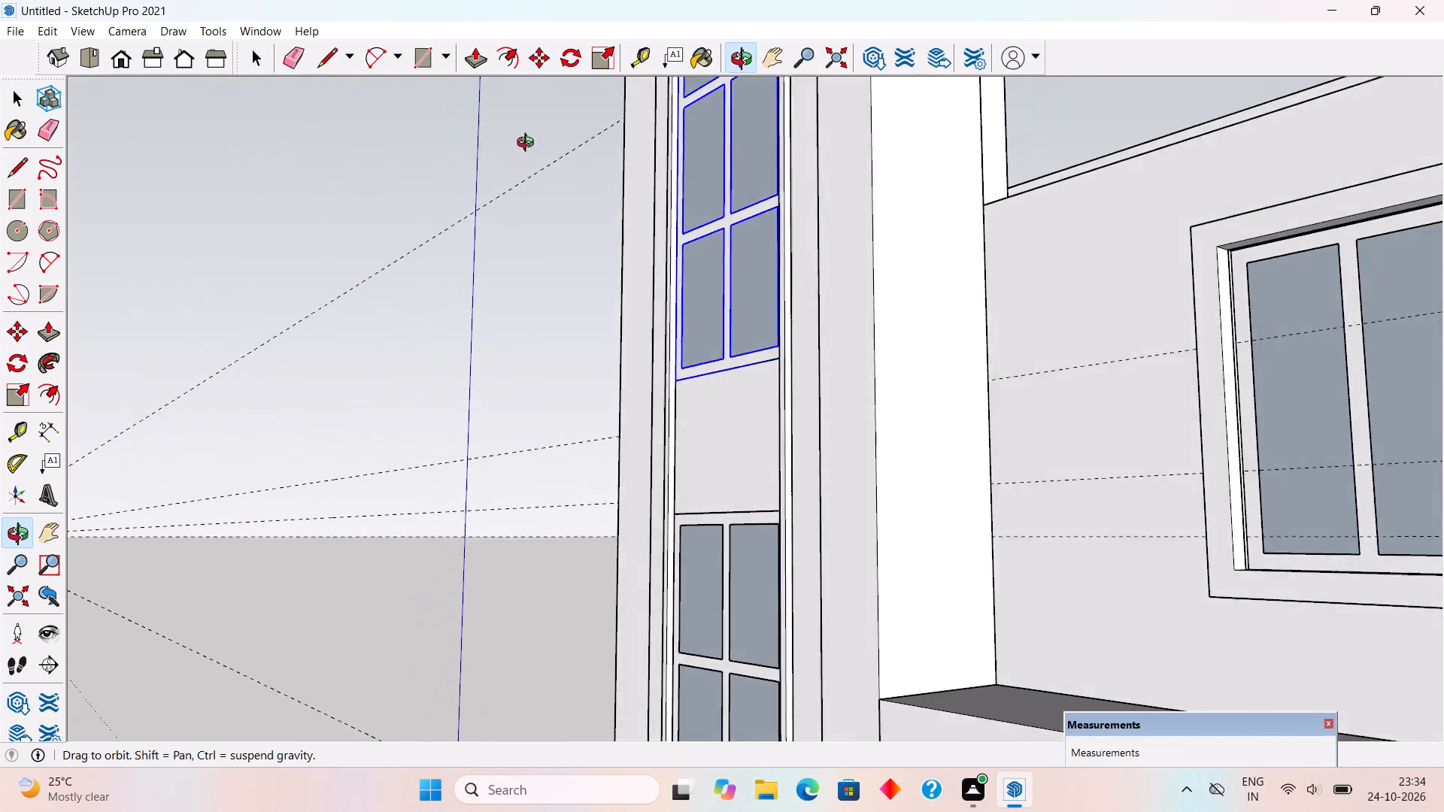
middle_click_drag(529, 144, 585, 291)
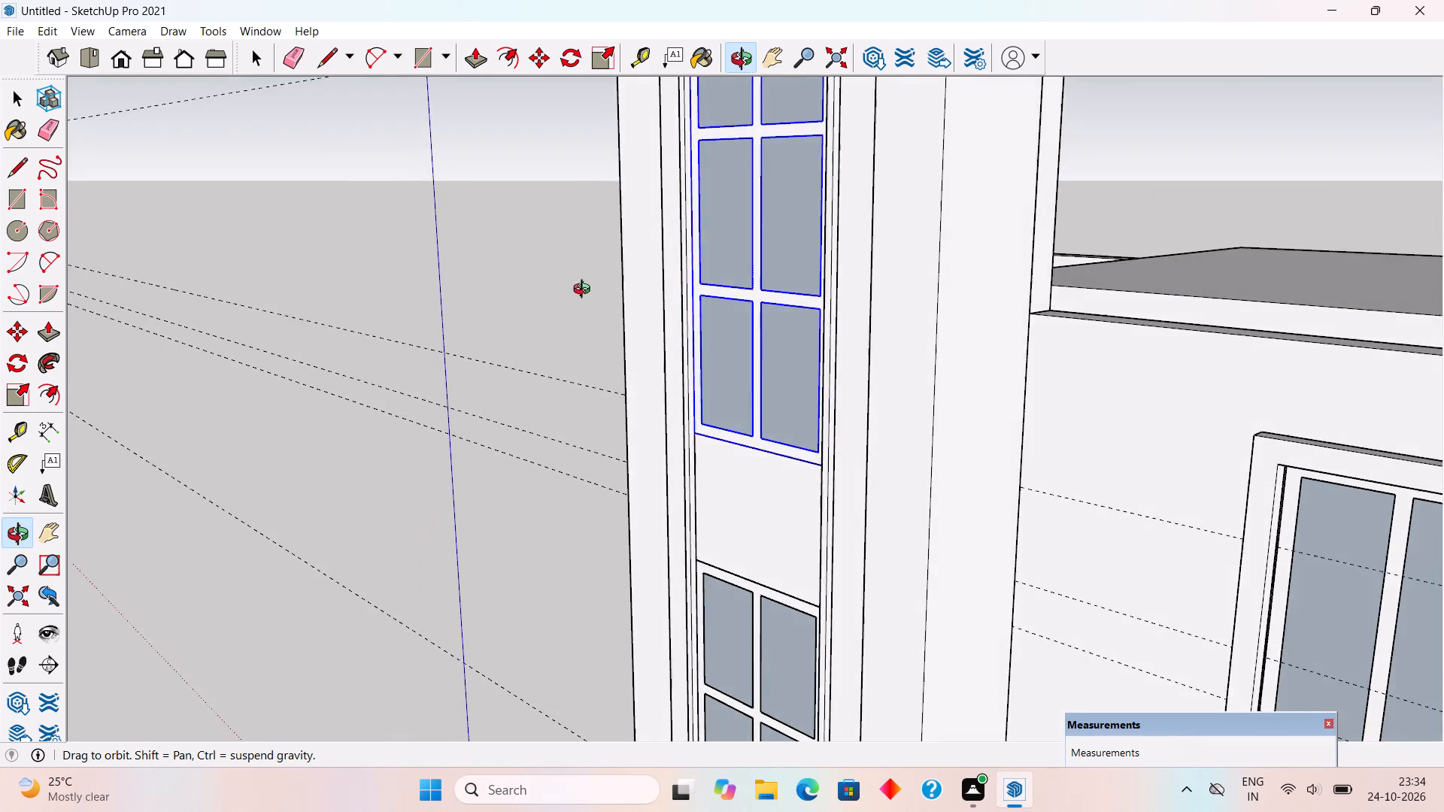
middle_click_drag(585, 291, 695, 323)
scroll(679, 321, "down", 7)
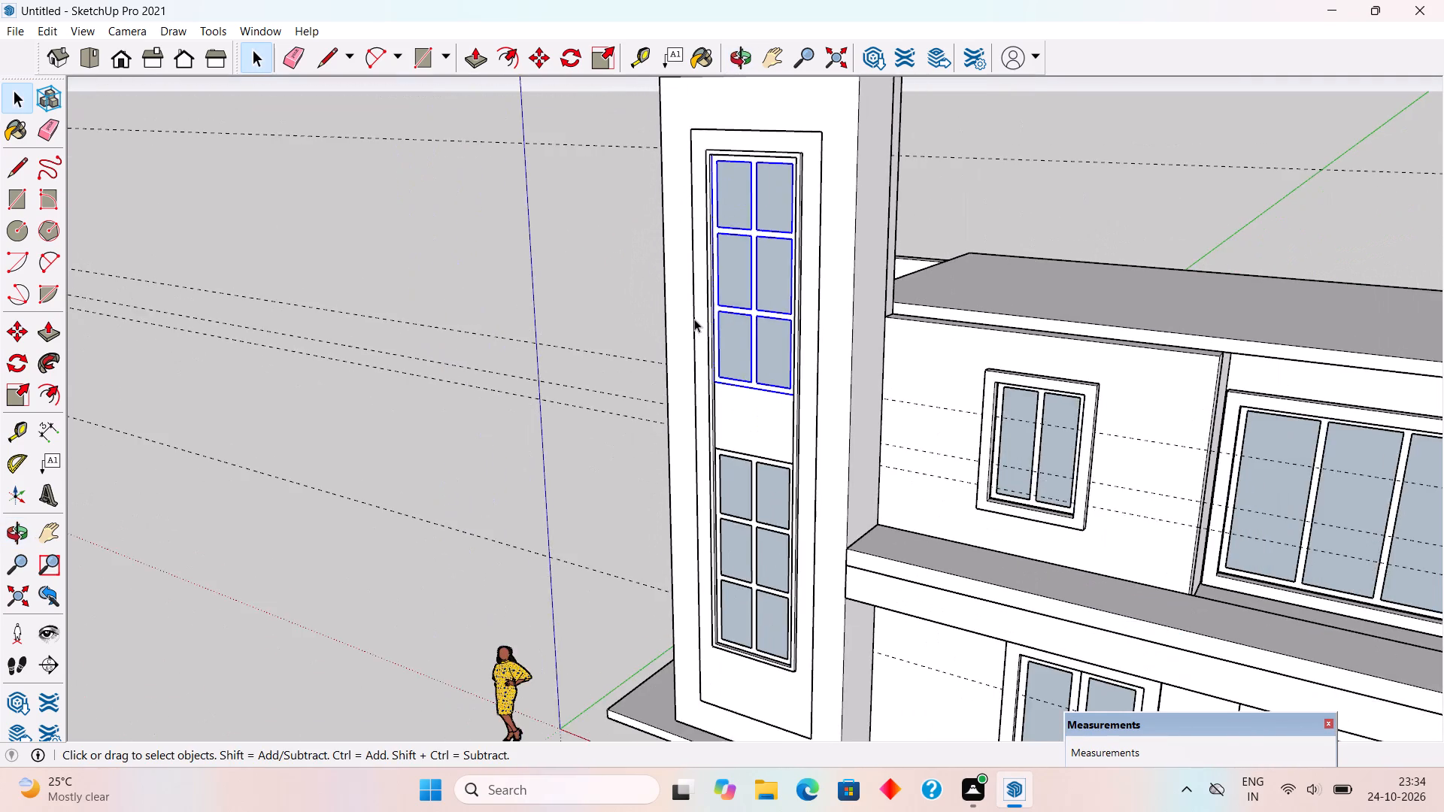
Examine the stair tower and the house front from several angles, including the tower's underside.
scroll(694, 319, "down", 3)
left_click(596, 292)
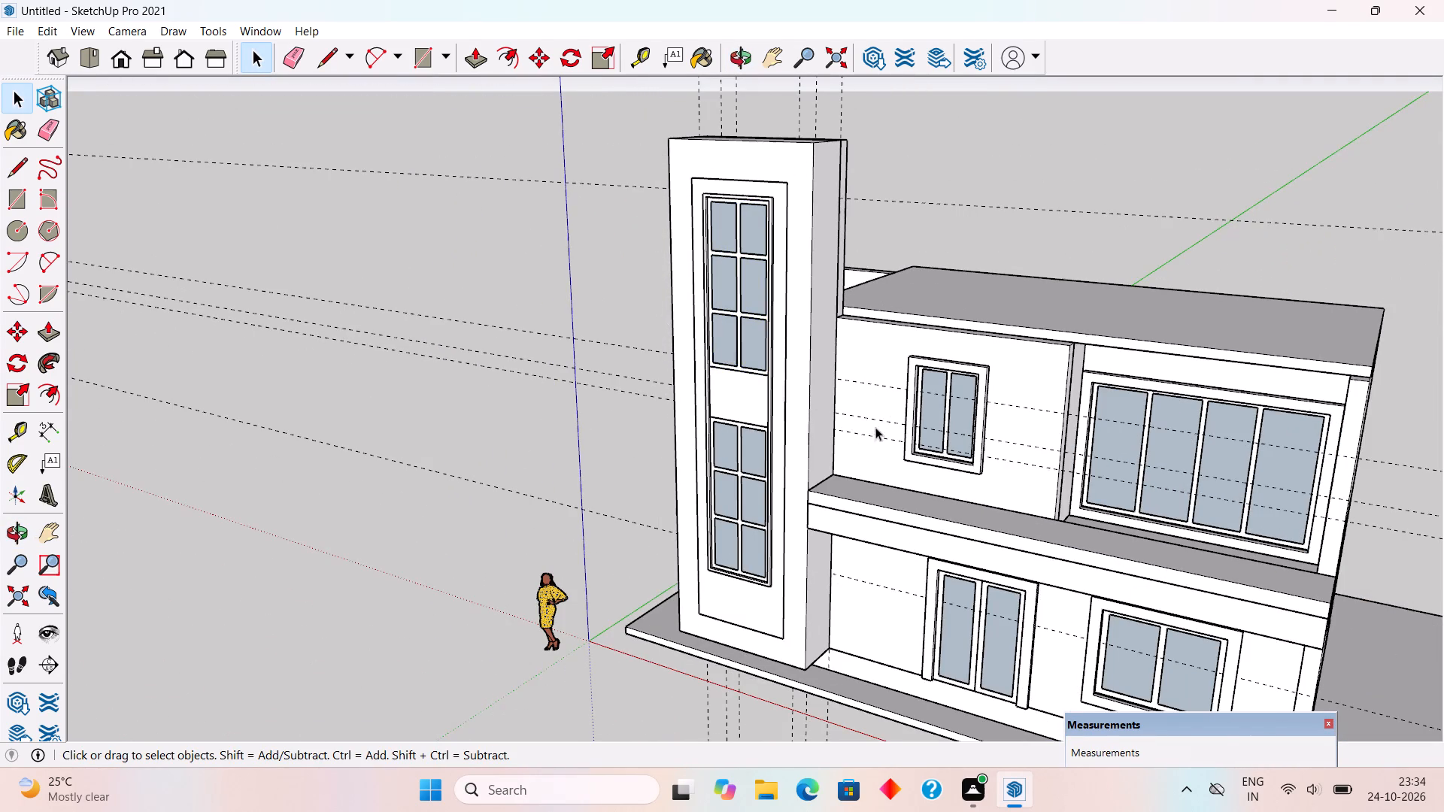
middle_click_drag(916, 439, 1443, 495)
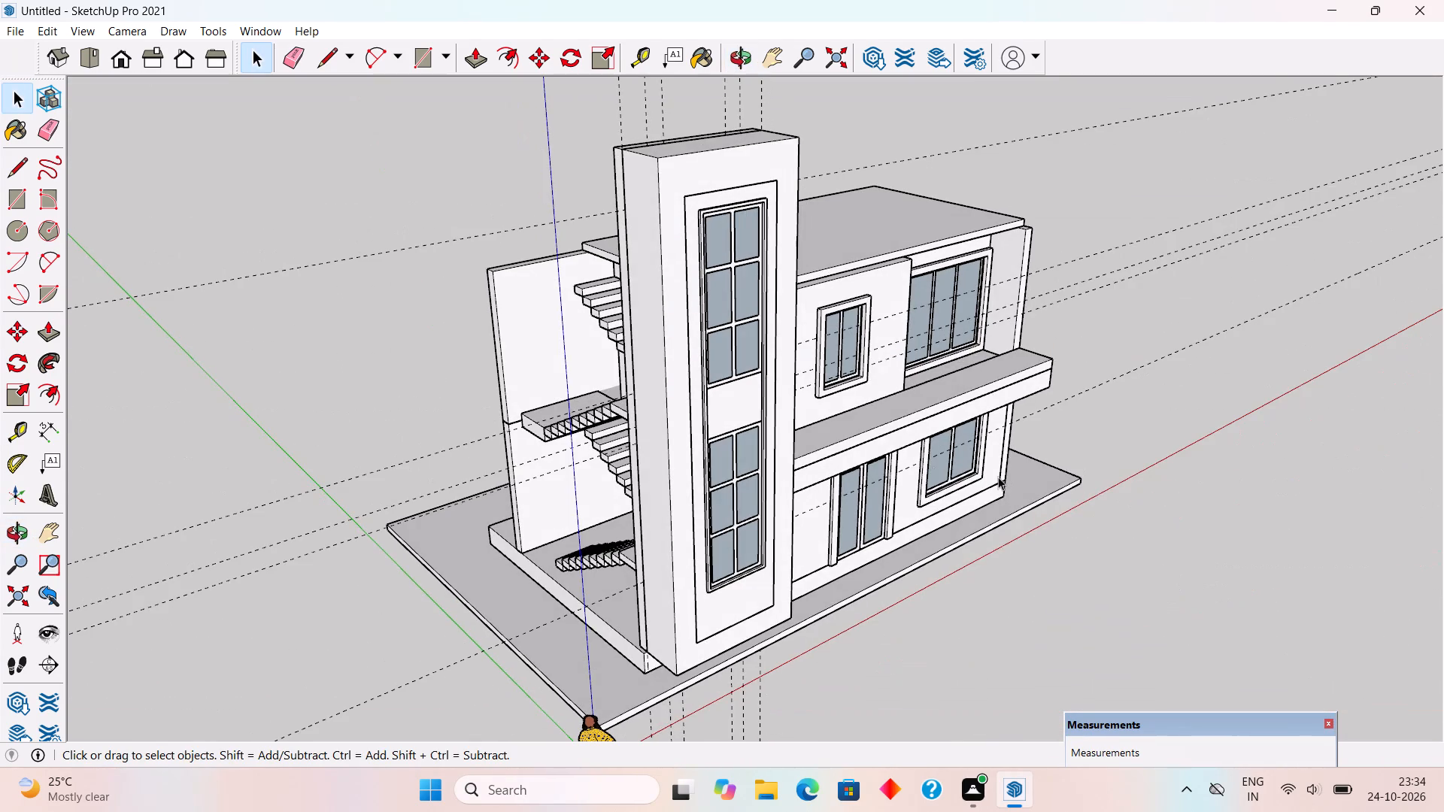
middle_click_drag(905, 456, 685, 381)
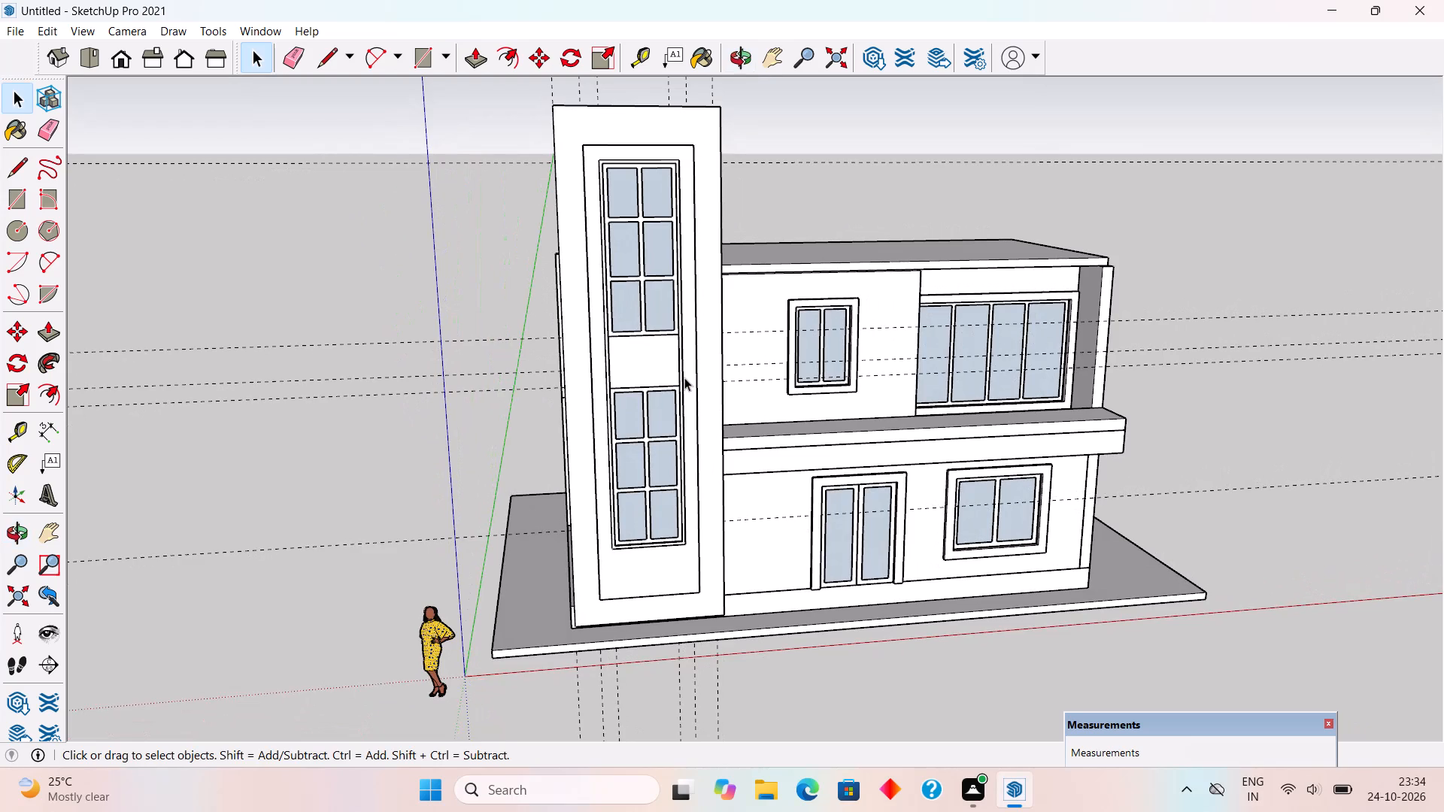
middle_click_drag(724, 454, 724, 455)
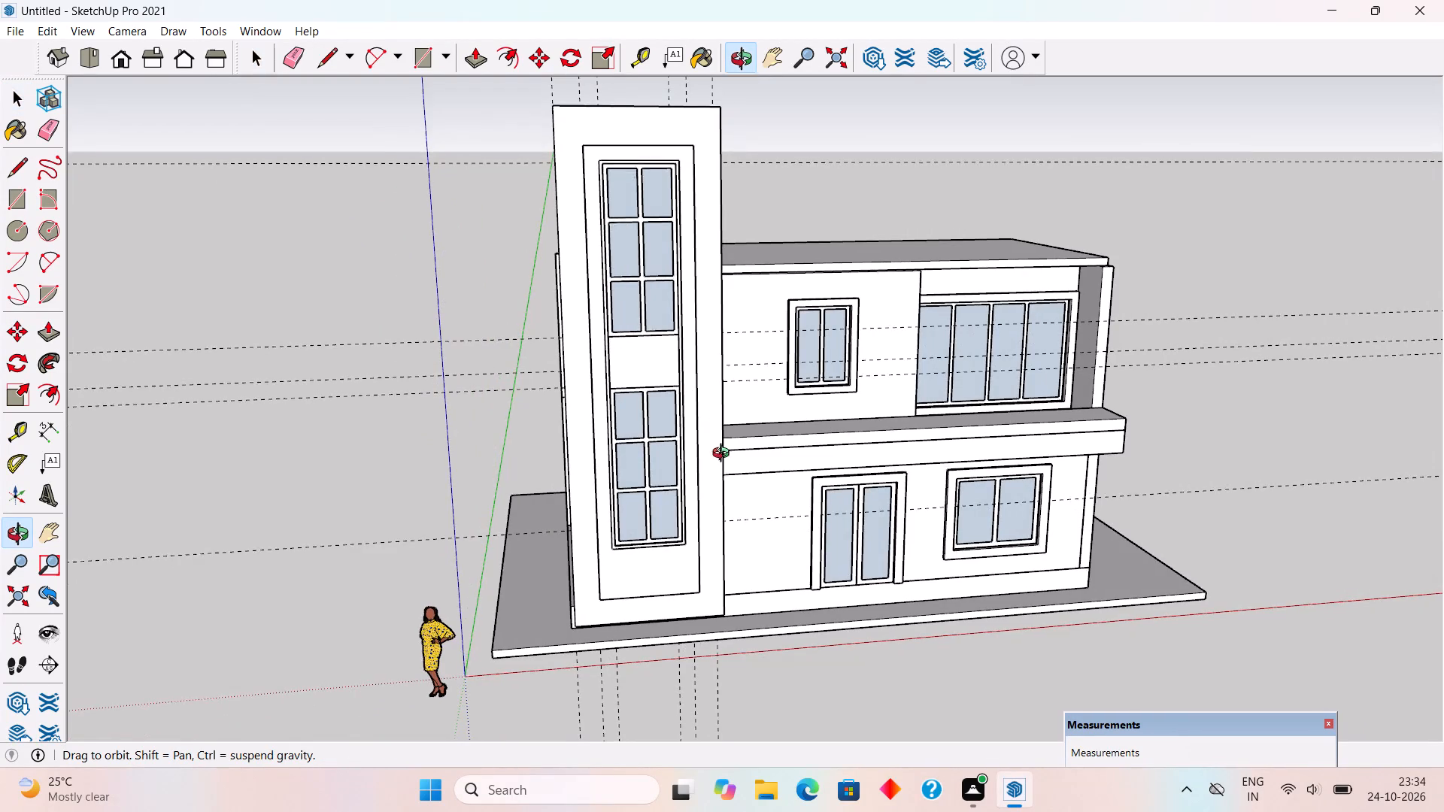
middle_click_drag(724, 455, 694, 313)
middle_click_drag(703, 371, 687, 326)
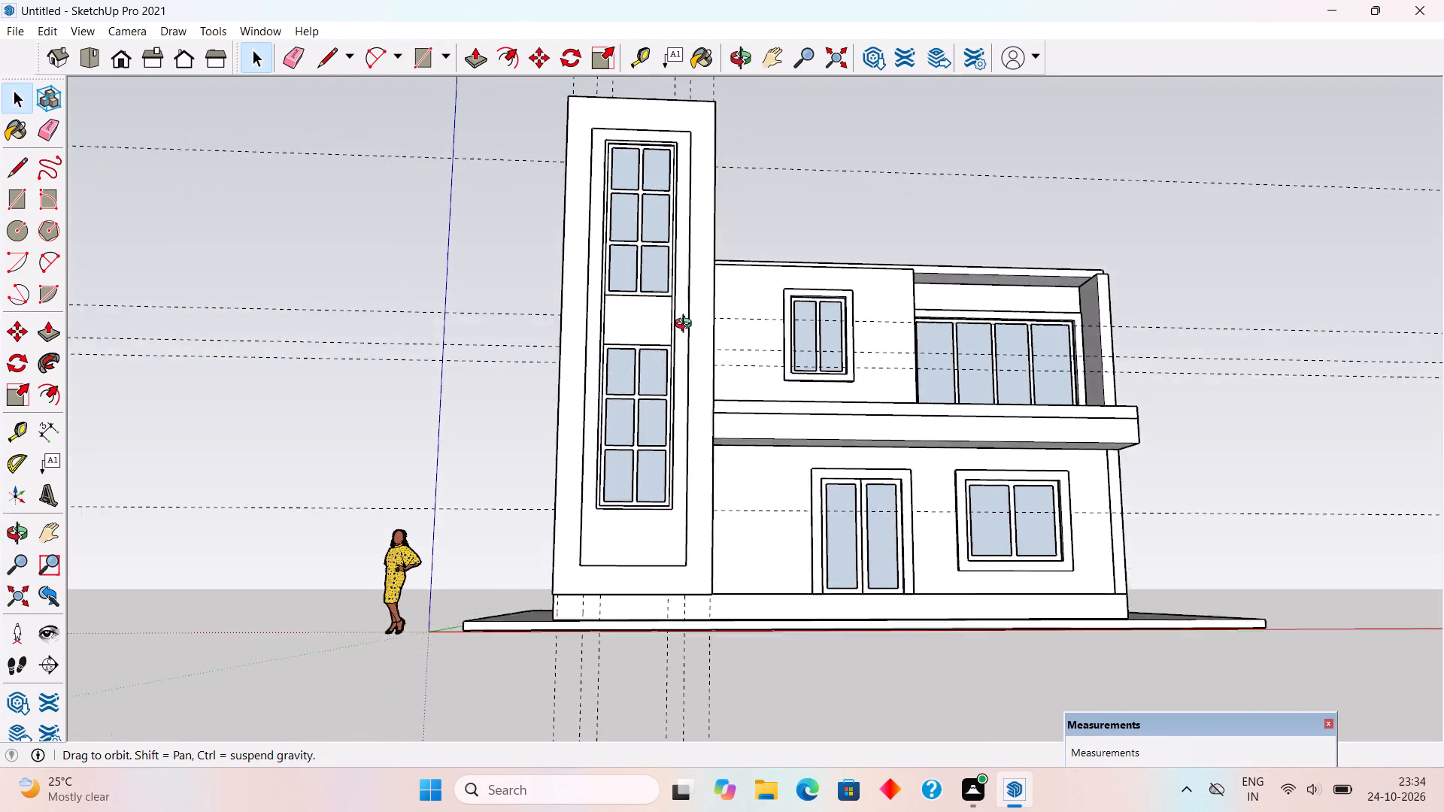
middle_click_drag(687, 326, 661, 212)
middle_click_drag(669, 522, 666, 427)
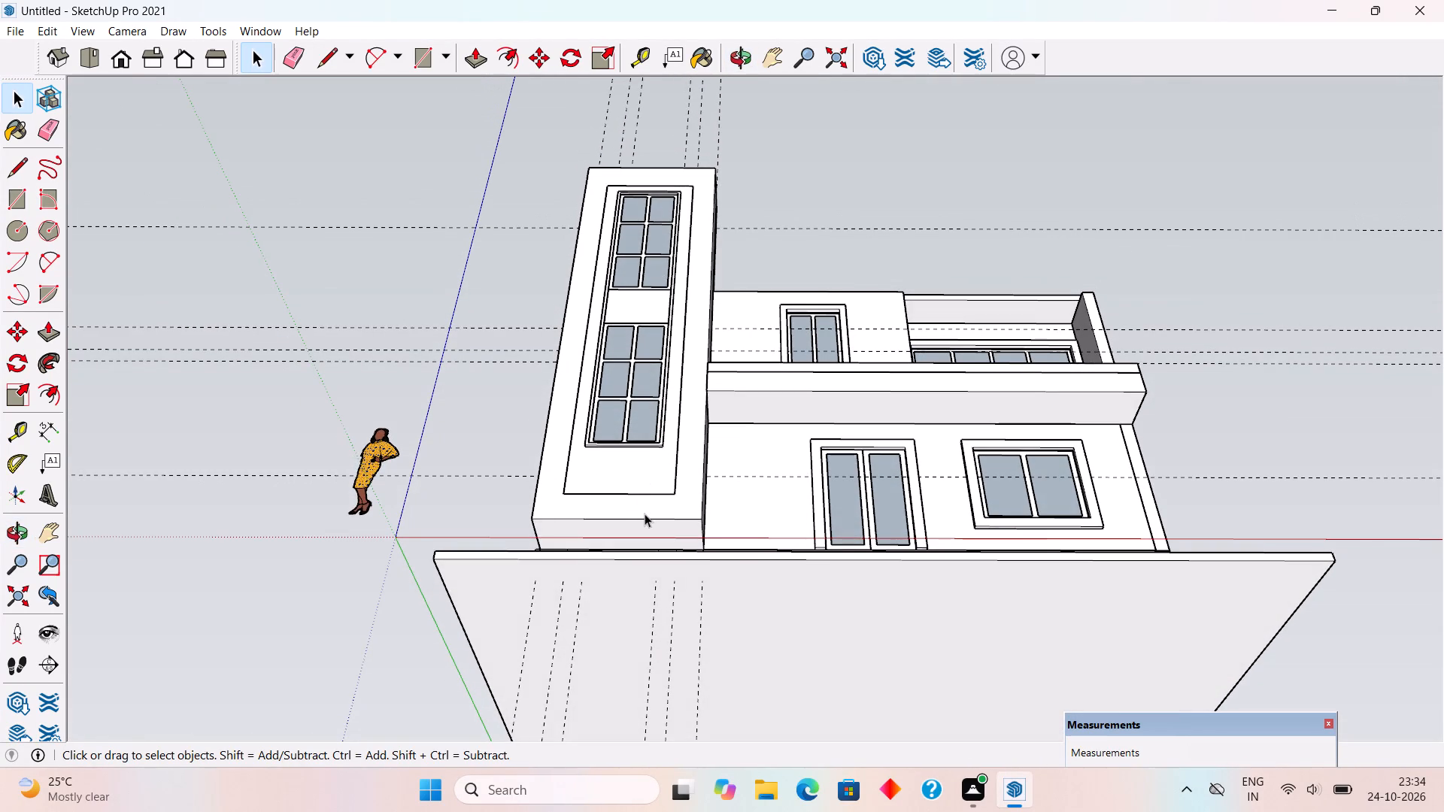
Hide the outer surround group of the stair tower.
left_click(645, 514)
right_click(645, 514)
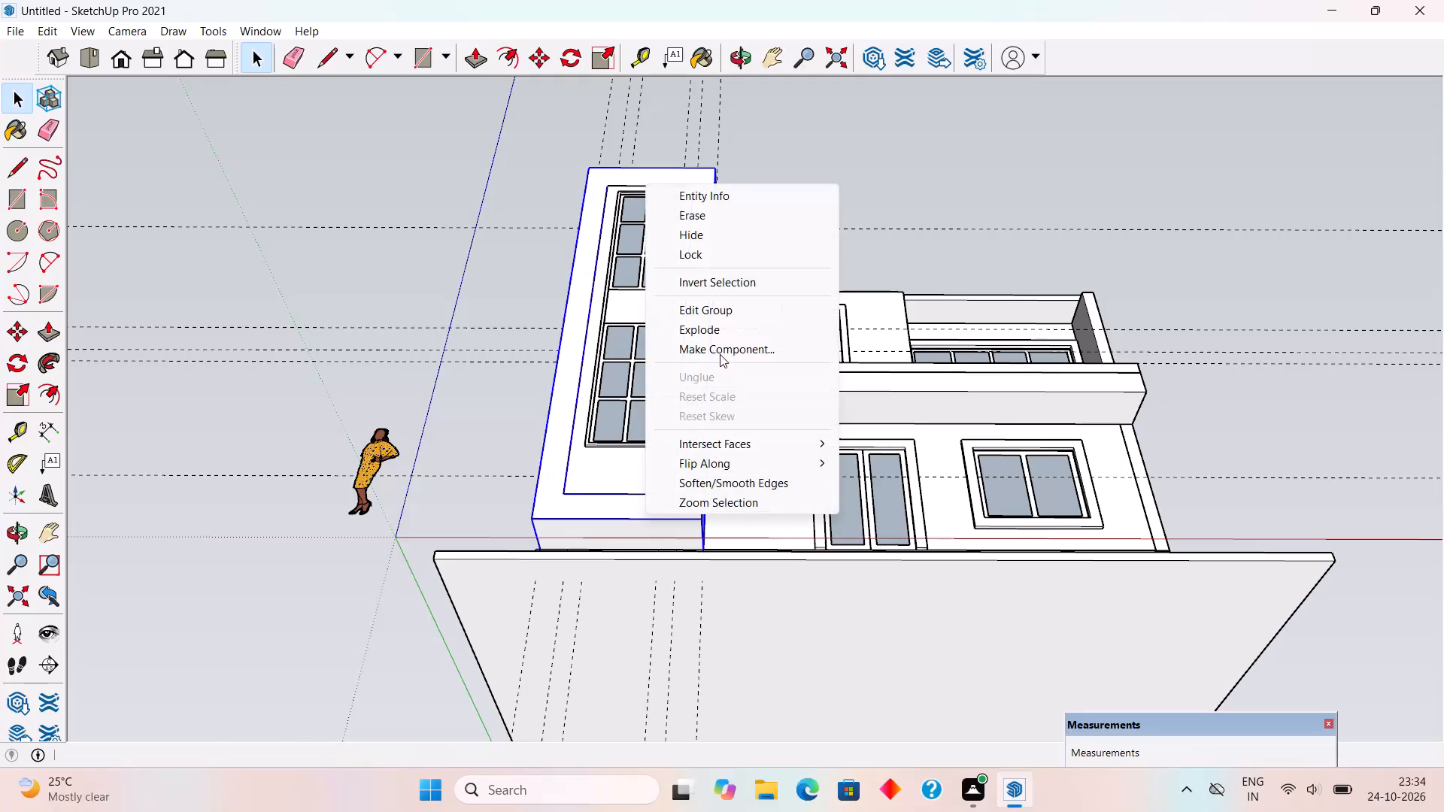
left_click(704, 226)
Open the wall group and push the underside of the tower's wall projection about 2' 11 3/16" upward.
scroll(683, 441, "up", 3)
scroll(650, 504, "up", 3)
middle_click_drag(678, 503, 681, 500)
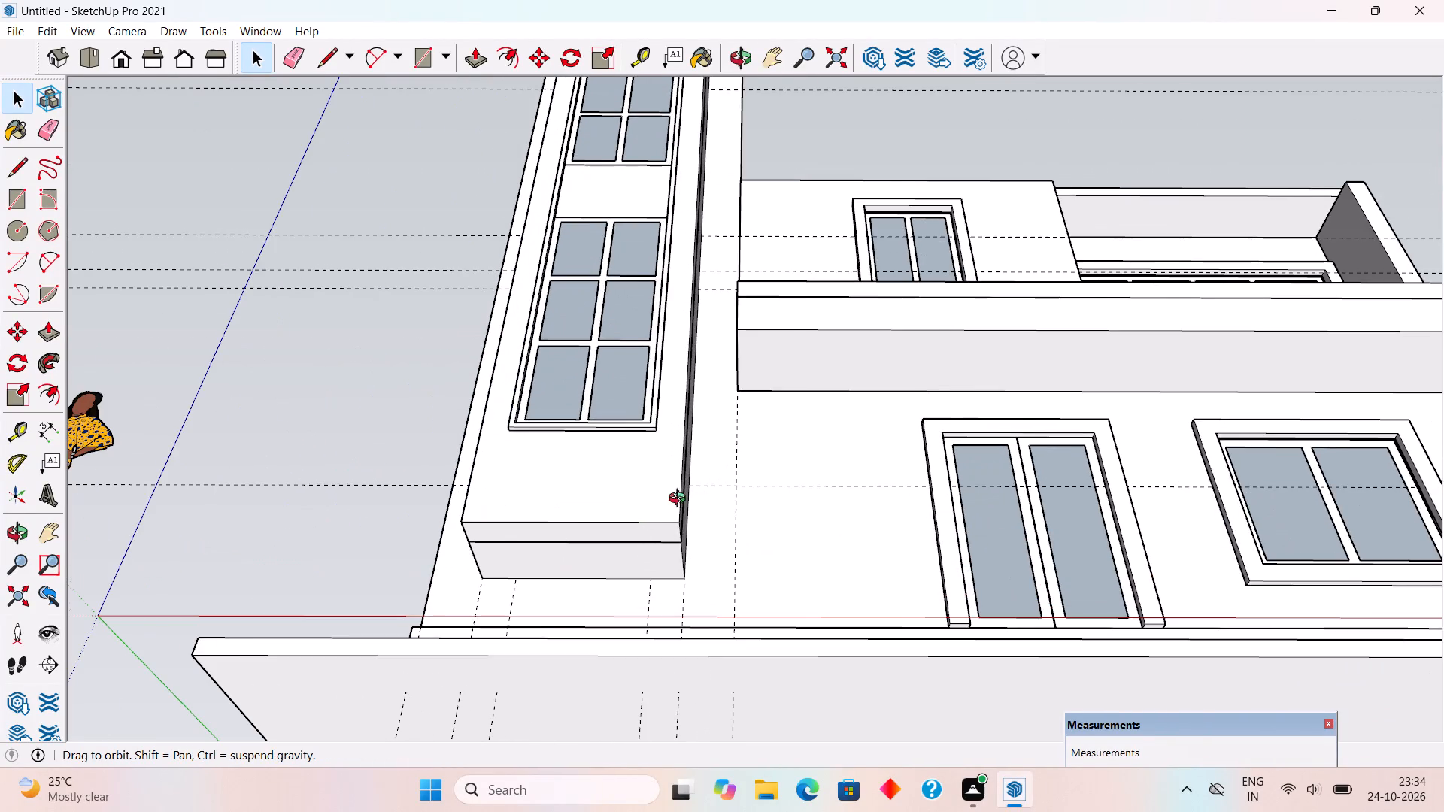
middle_click_drag(681, 500, 713, 544)
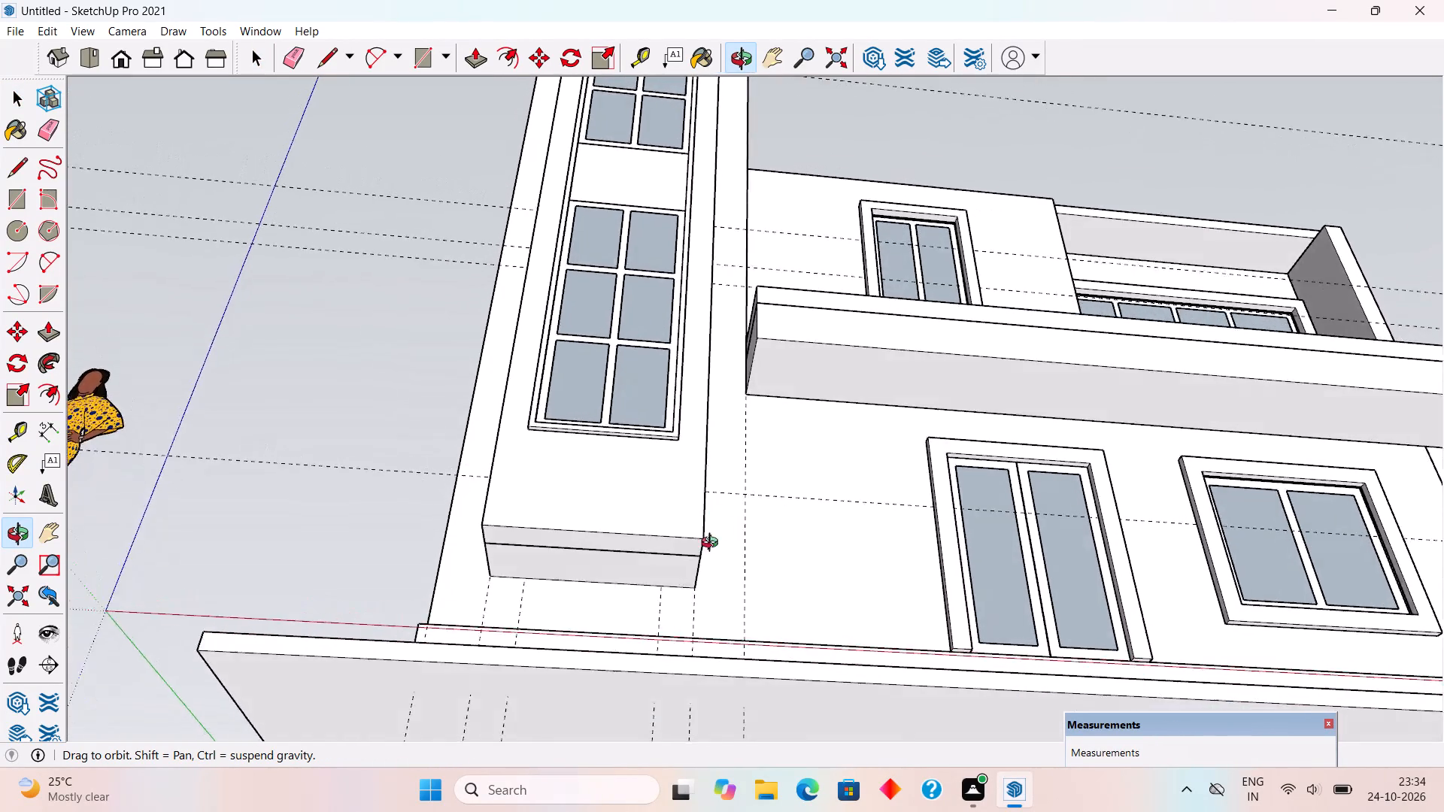
middle_click_drag(713, 544, 655, 626)
scroll(638, 628, "up", 5)
triple_click(639, 625)
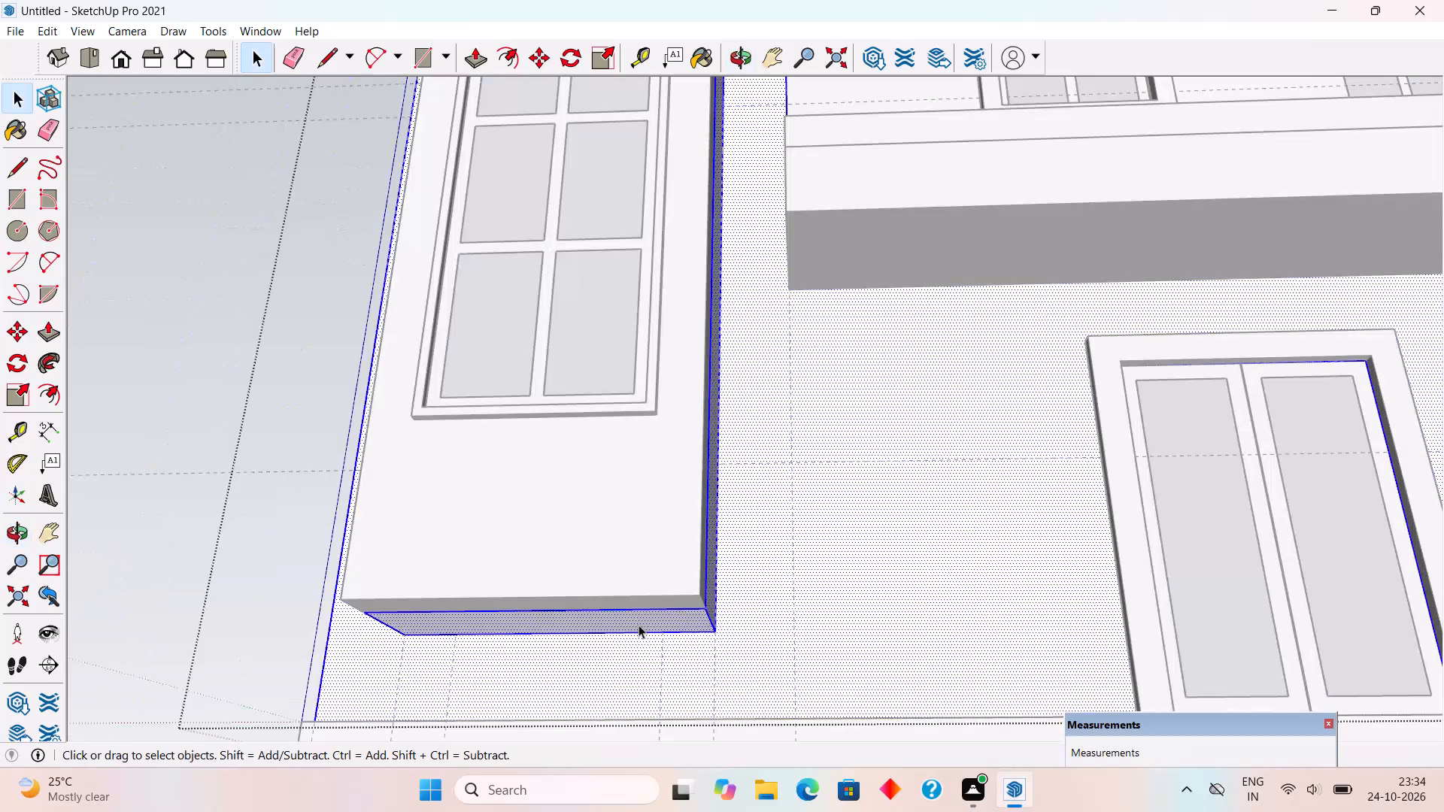
left_click(642, 620)
scroll(642, 620, "up", 2)
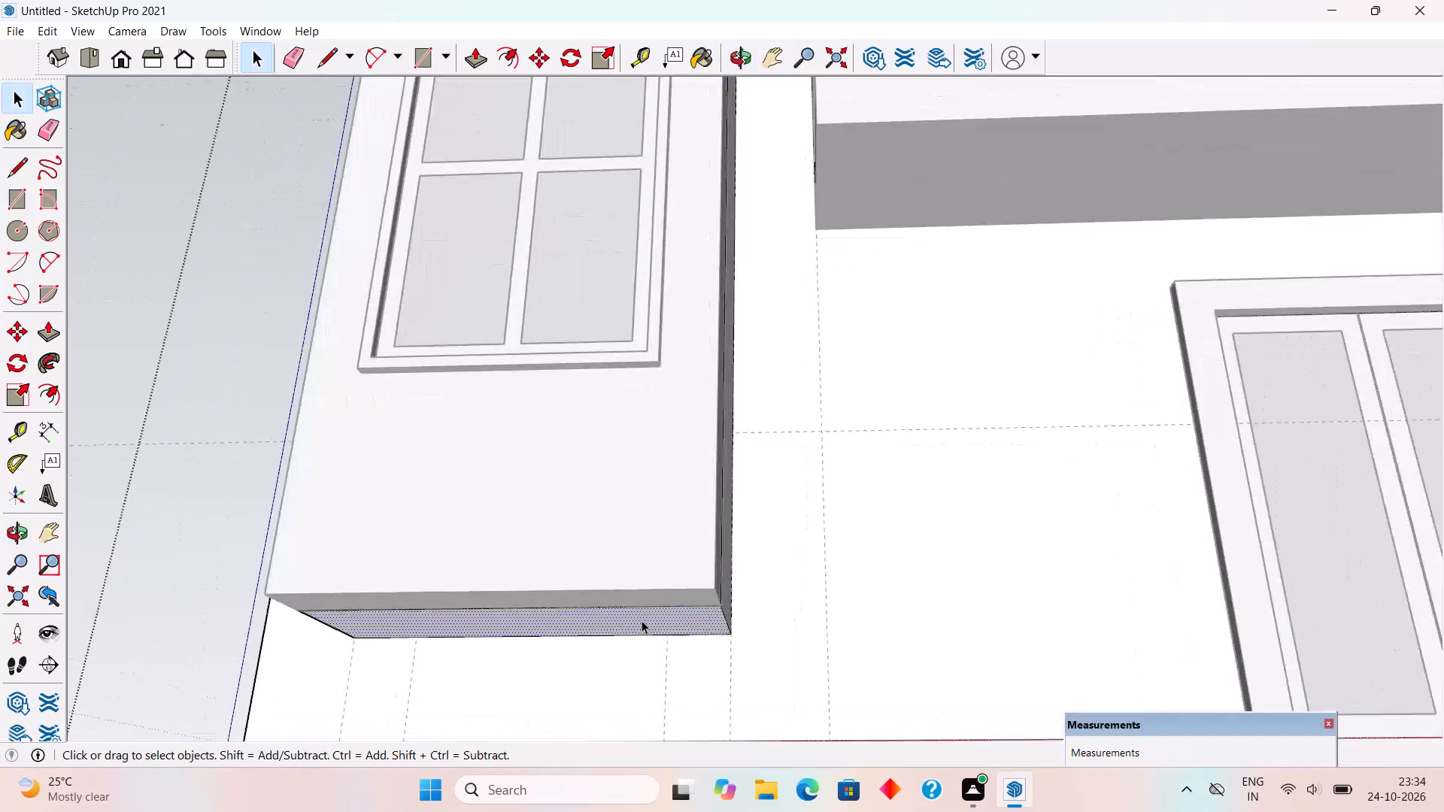
key("p")
left_click(642, 617)
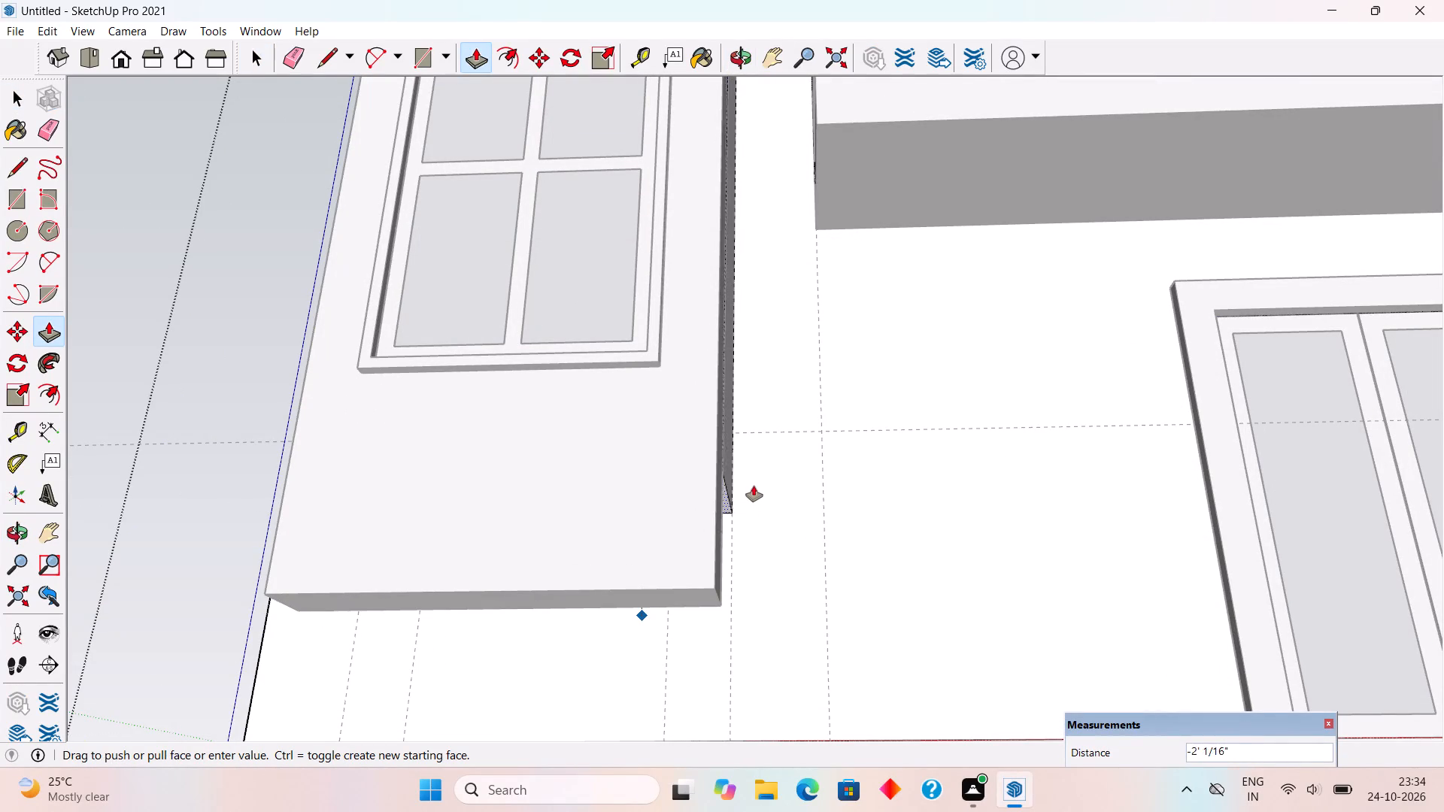
left_click(806, 426)
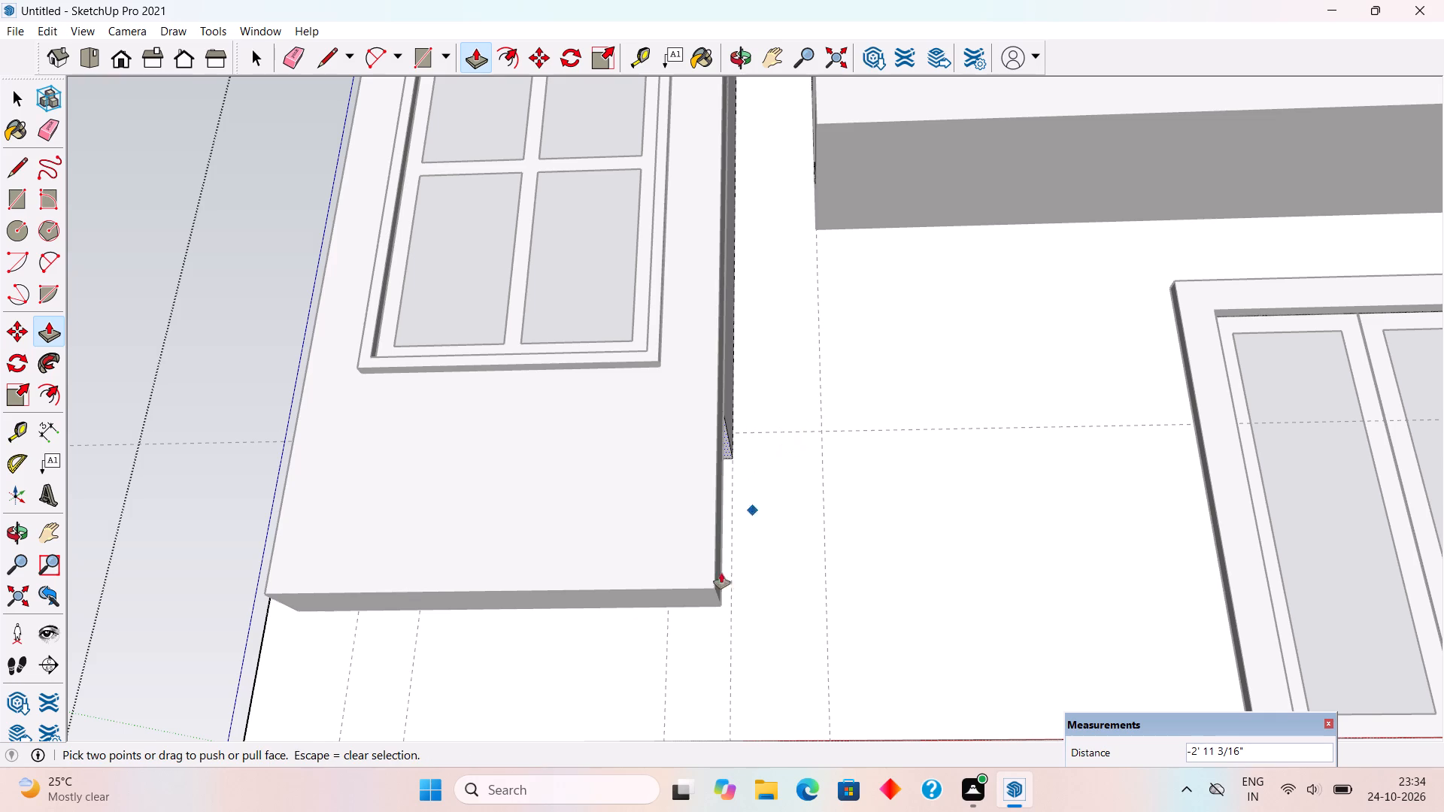
key("space")
Open the border group around the tower windows and push its bottom face upward by about 2' 11 3/16".
triple_click(652, 573)
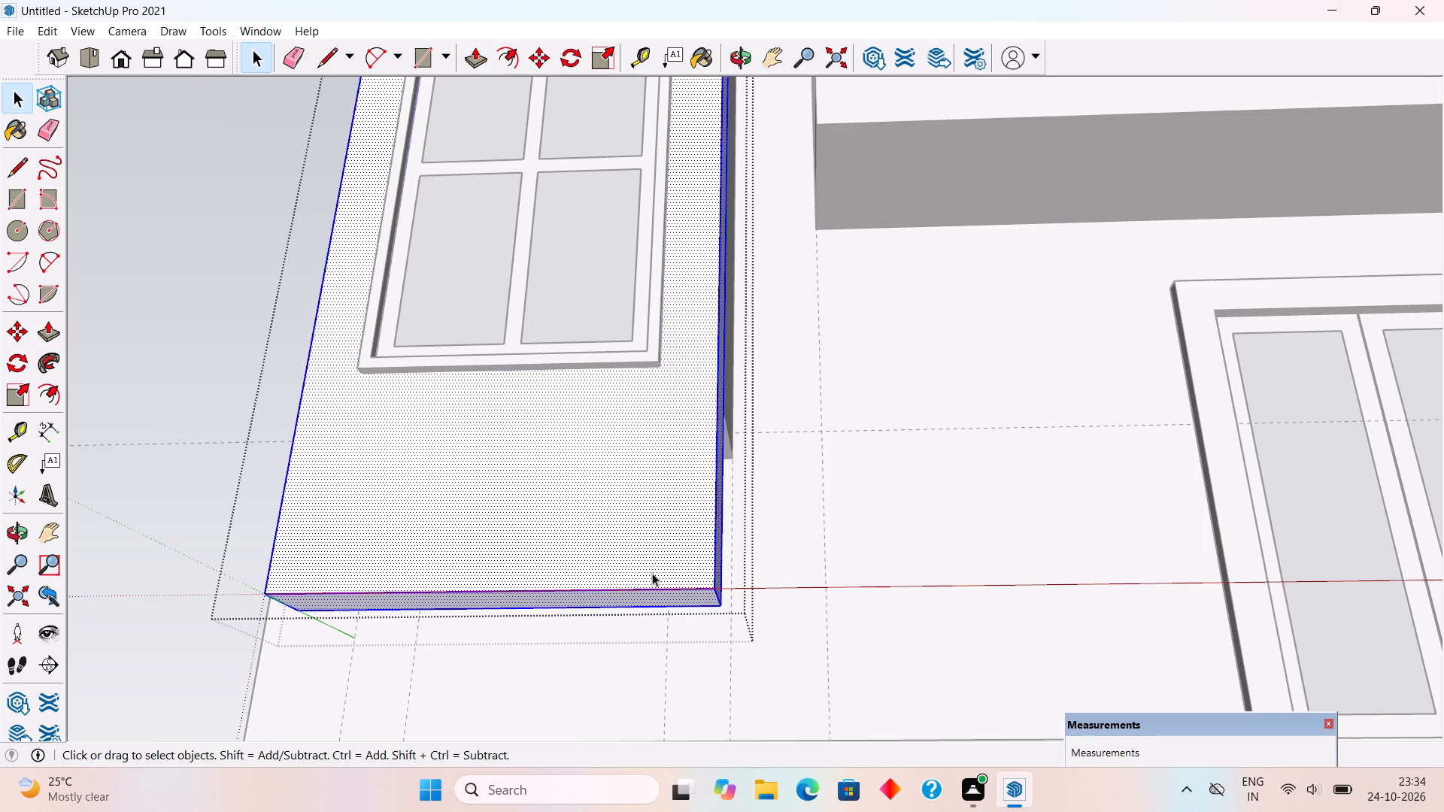
key("p")
left_click(672, 607)
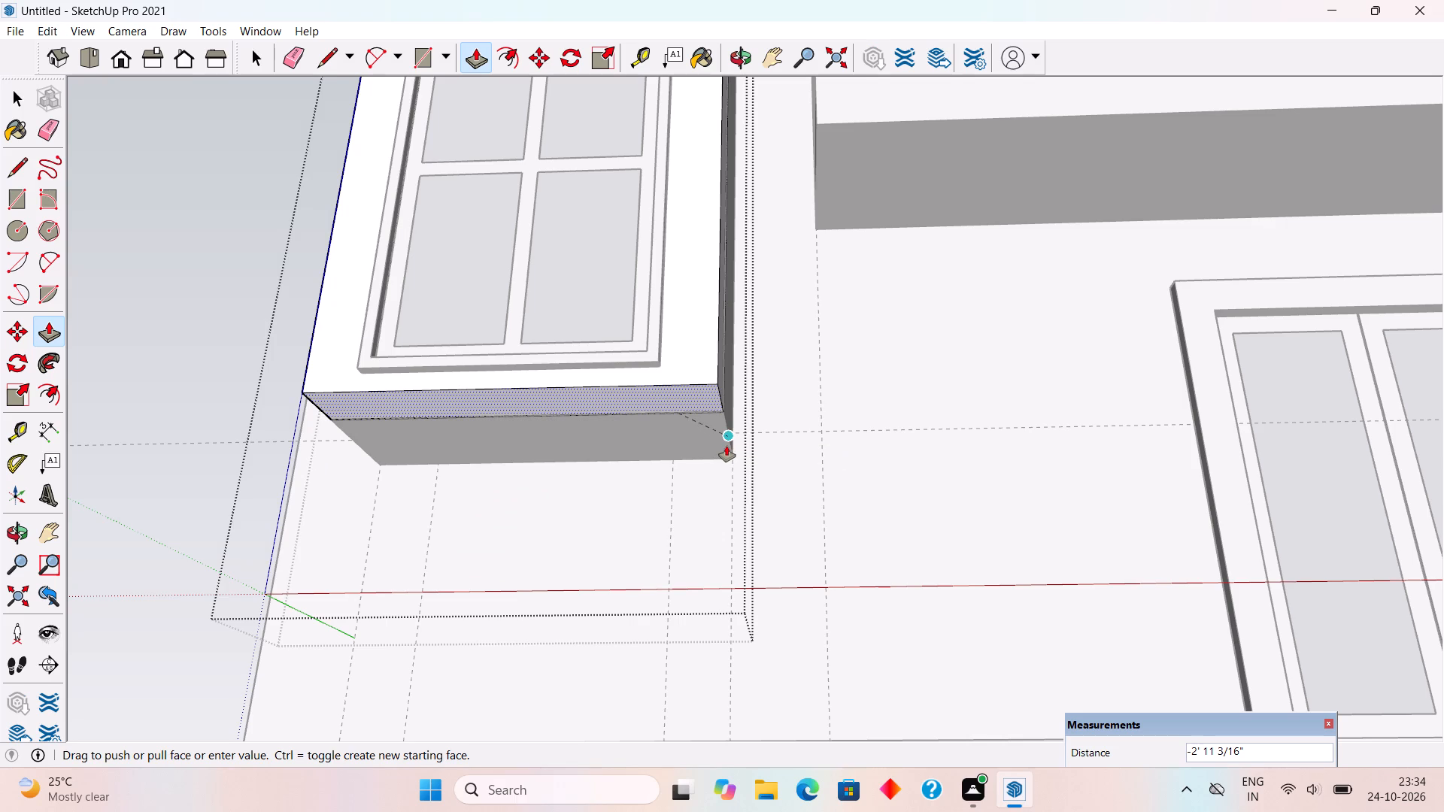
left_click(727, 446)
key("space")
Reopen the wall group, pull the underside of the tower's wall projection 2' downward, and revise the distance to 1'.
middle_click_drag(727, 446, 881, 668)
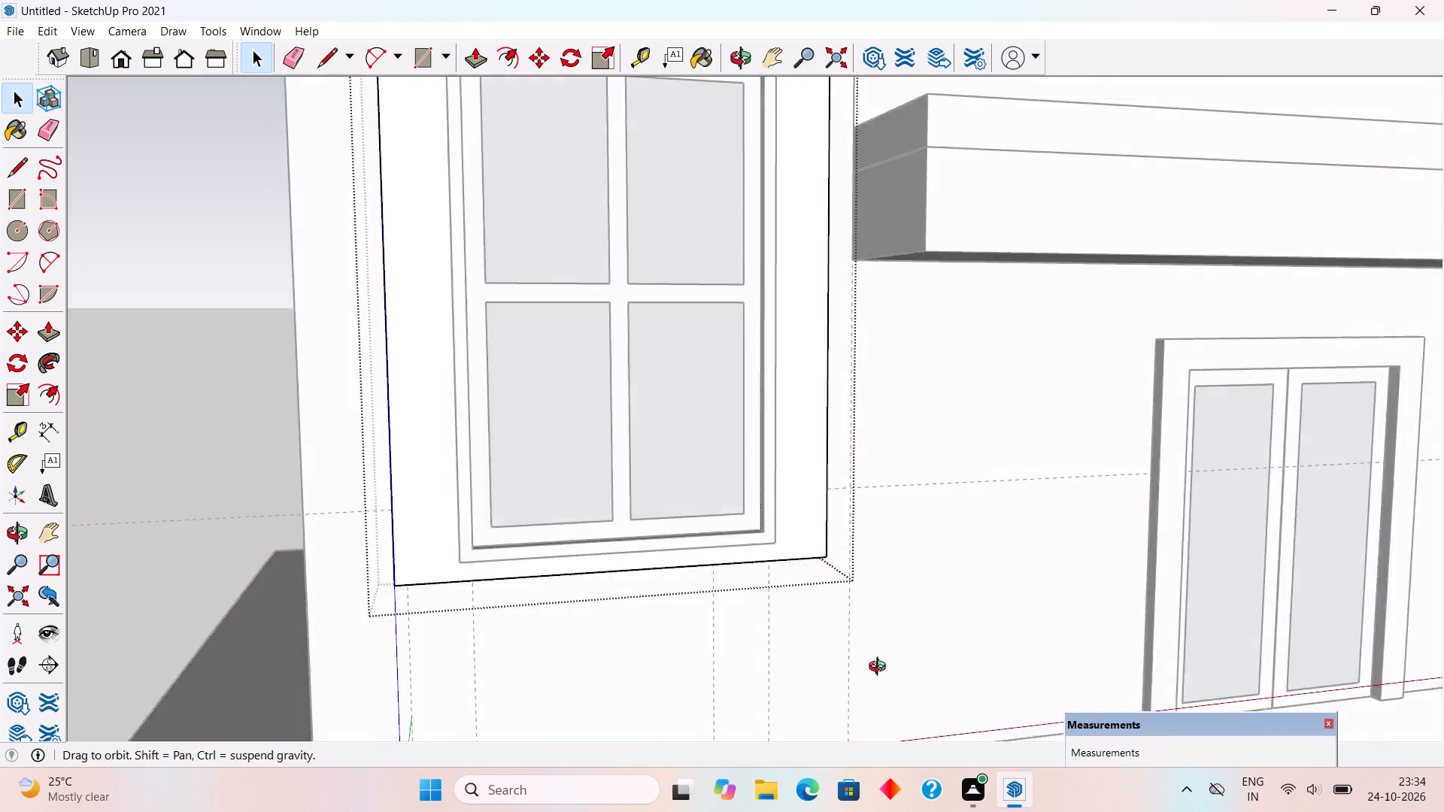
middle_click_drag(881, 668, 818, 674)
scroll(806, 670, "down", 5)
middle_click_drag(770, 645, 768, 644)
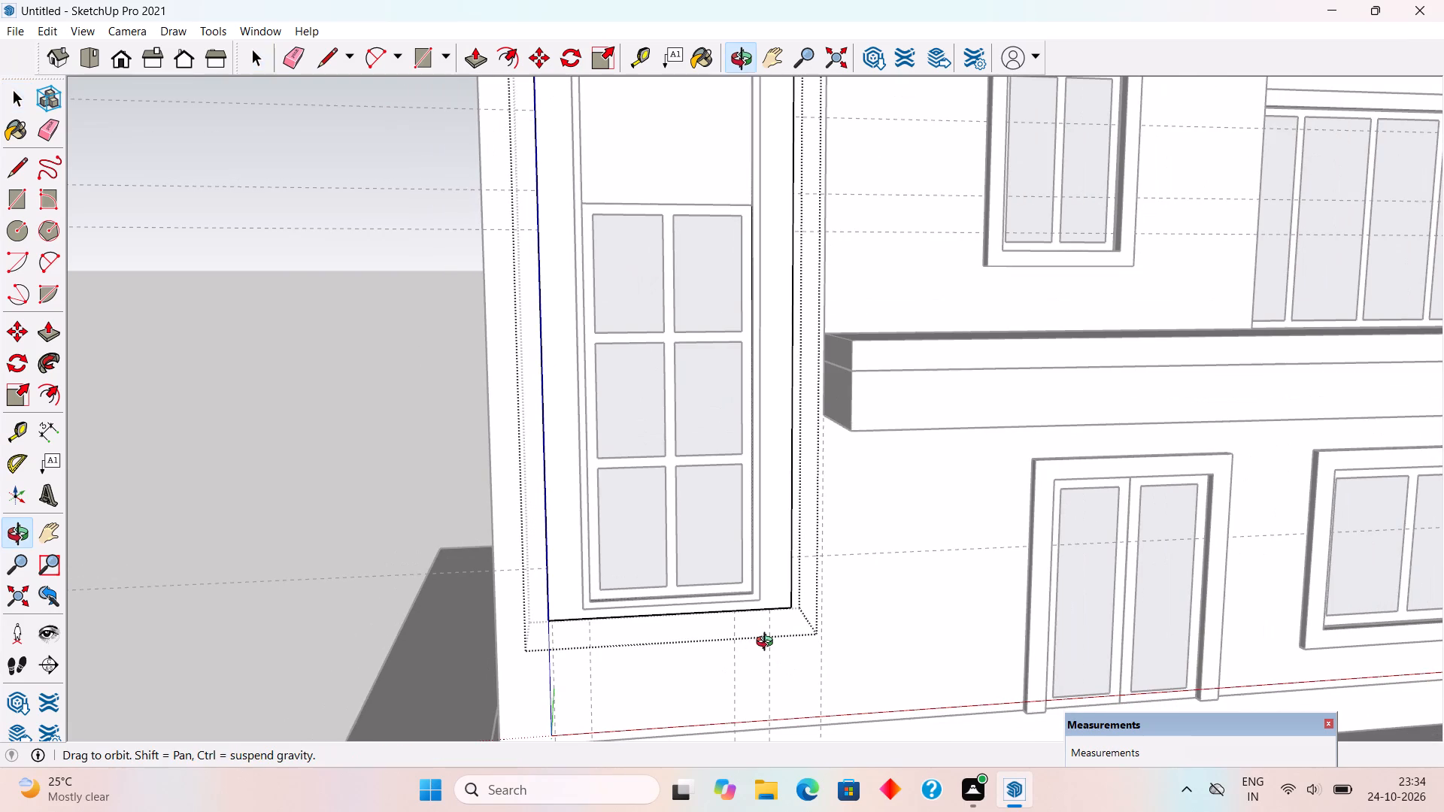
middle_click_drag(768, 644, 758, 482)
middle_click_drag(752, 571, 721, 444)
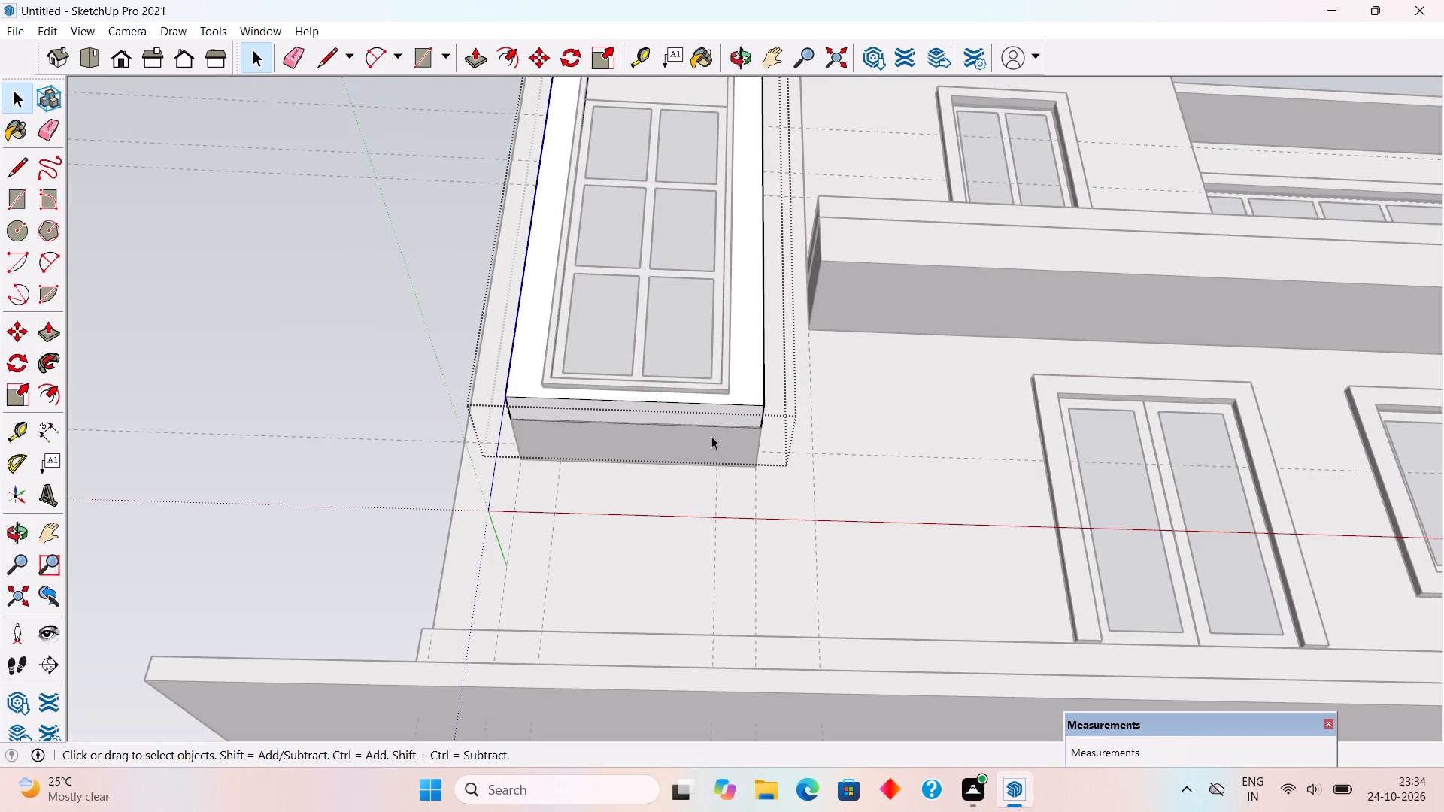
scroll(711, 436, "up", 2)
triple_click(709, 442)
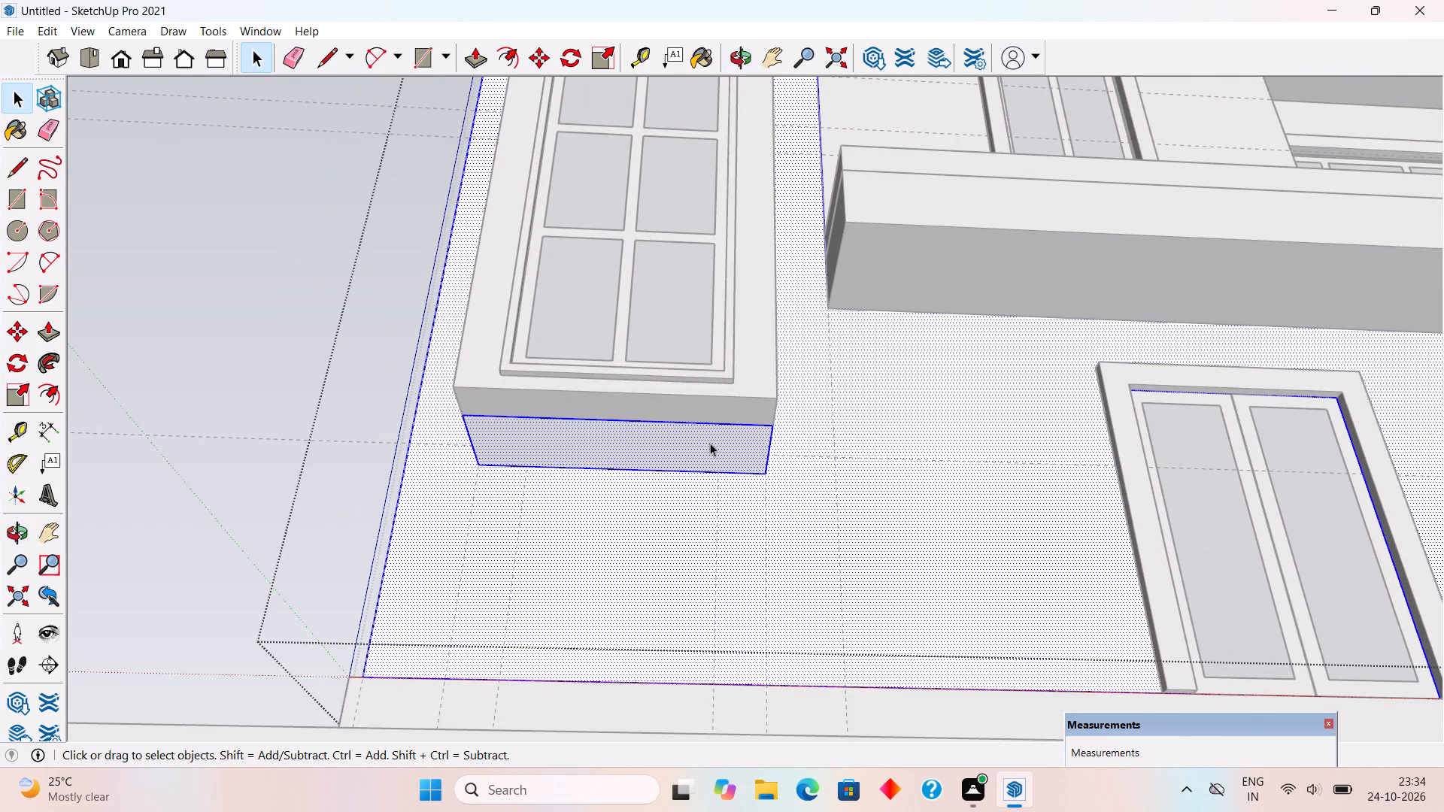
key("p")
left_click(714, 443)
type("2'")
key("Return")
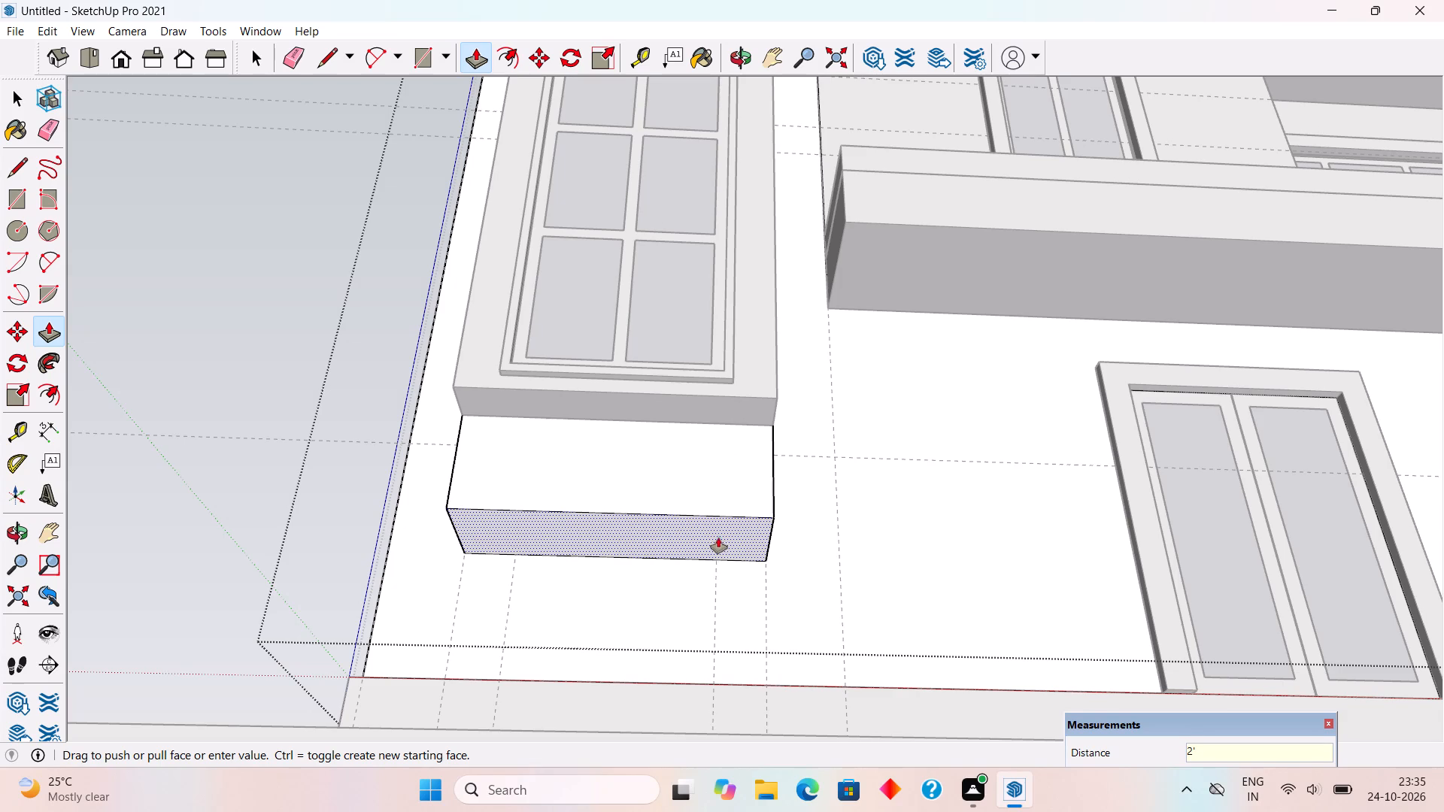
left_click(721, 547)
type("1'")
key("Return")
key("space")
Open the border group around the tower windows, pull its bottom face 7" downward, and close the group.
triple_click(589, 404)
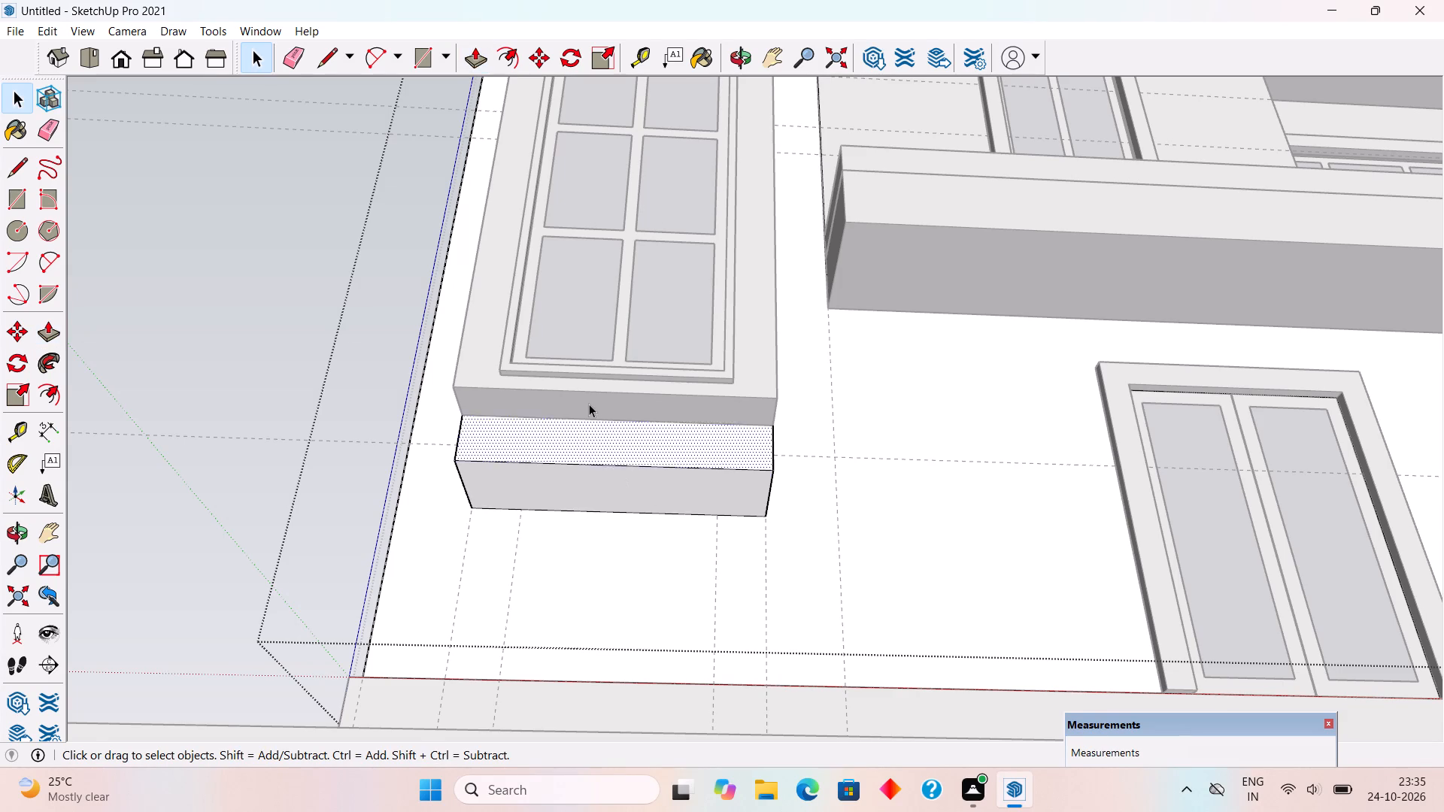
key("p")
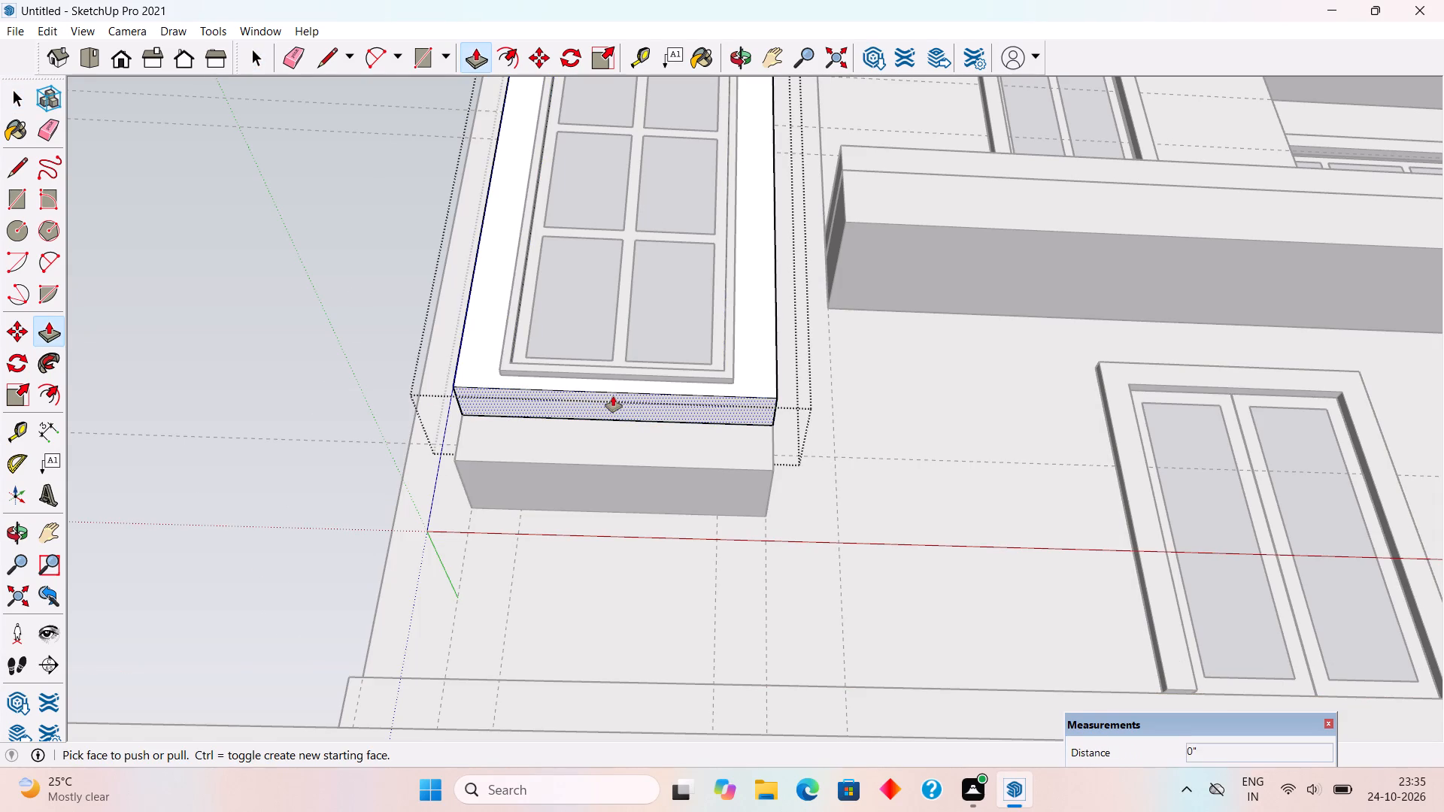
left_click(613, 396)
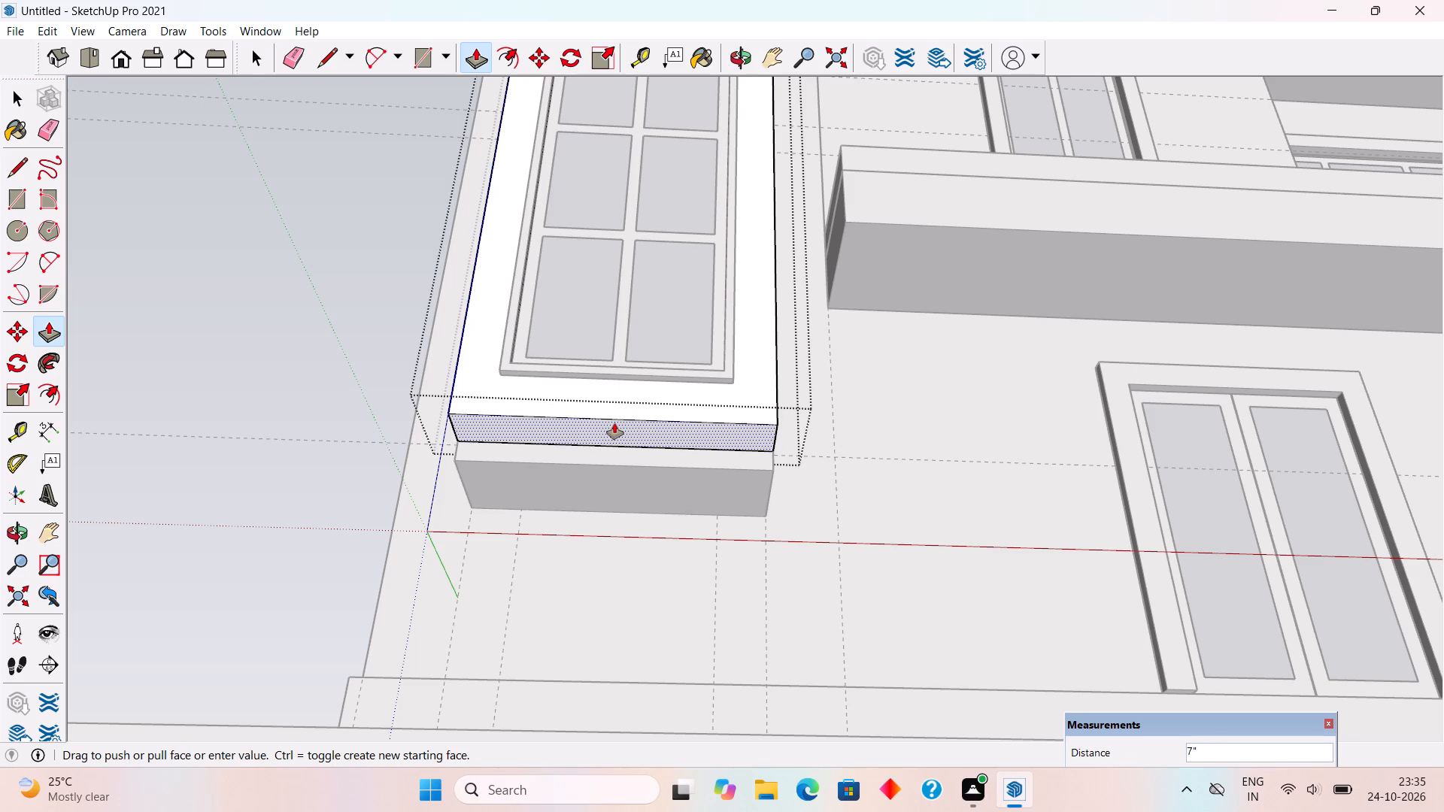
left_click(614, 423)
key("7")
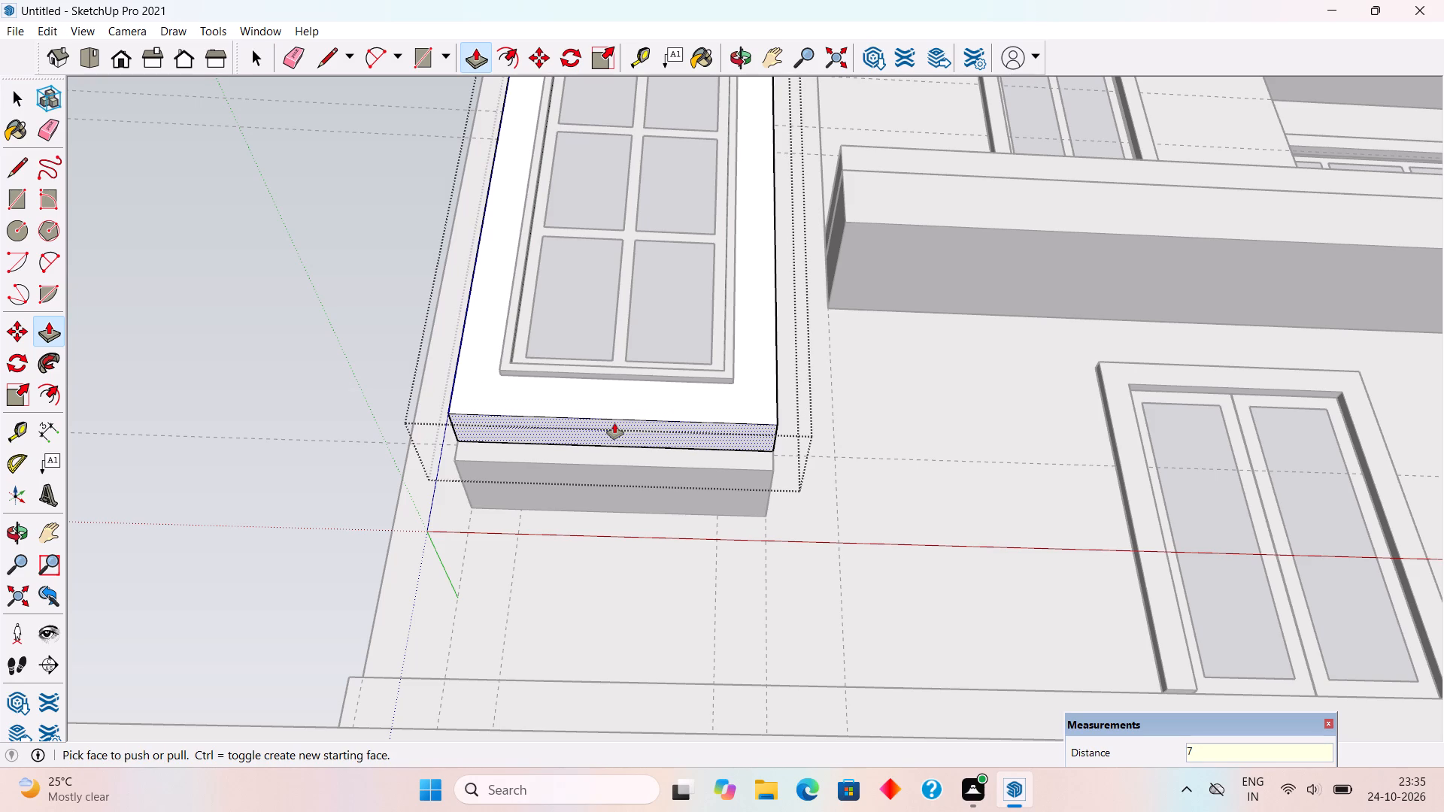
key("shift+quotedbl")
key("Return")
key("space")
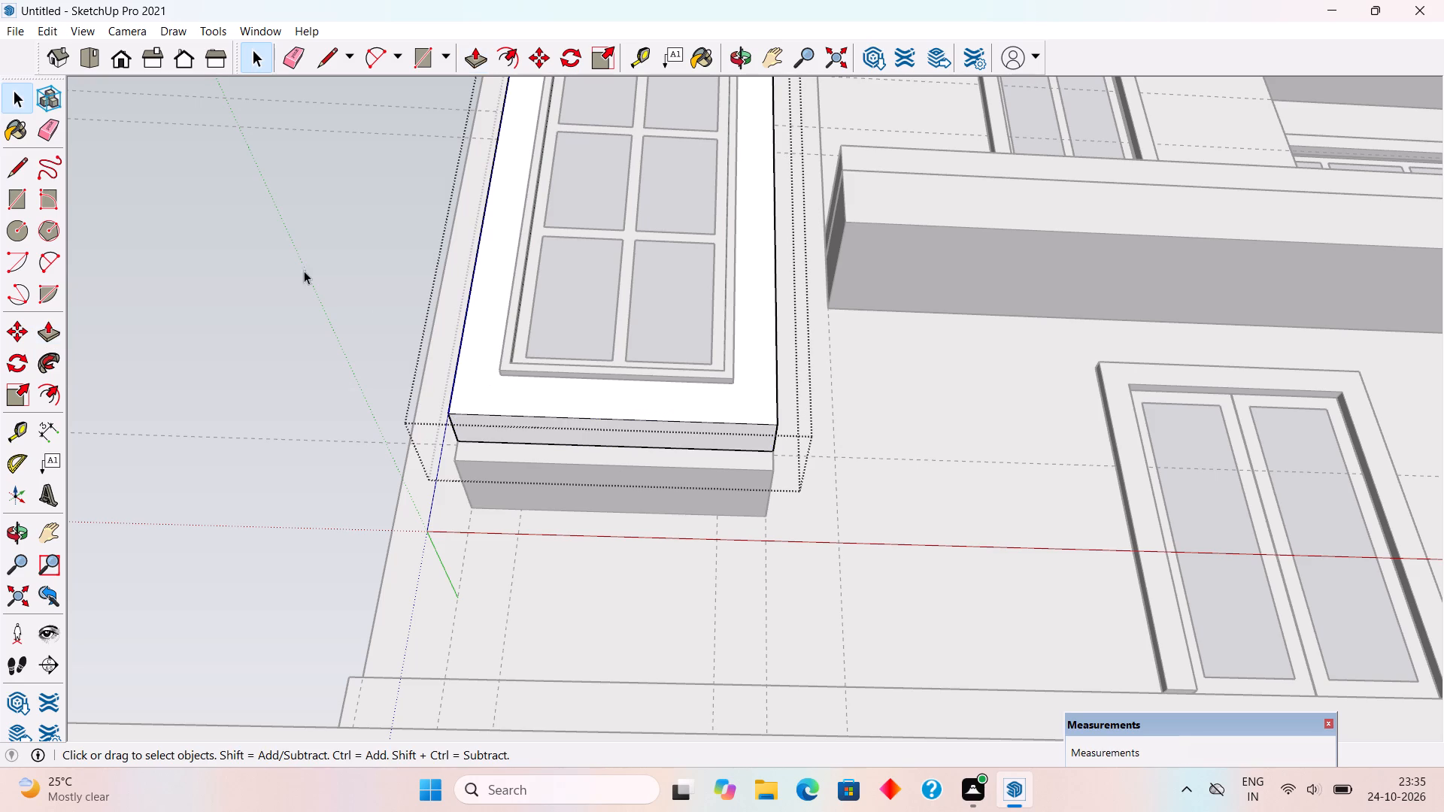
left_click(304, 271)
Unhide all hidden geometry, including the stair tower's outer surround.
middle_click_drag(524, 425, 538, 728)
scroll(538, 728, "down", 2)
scroll(542, 651, "down", 3)
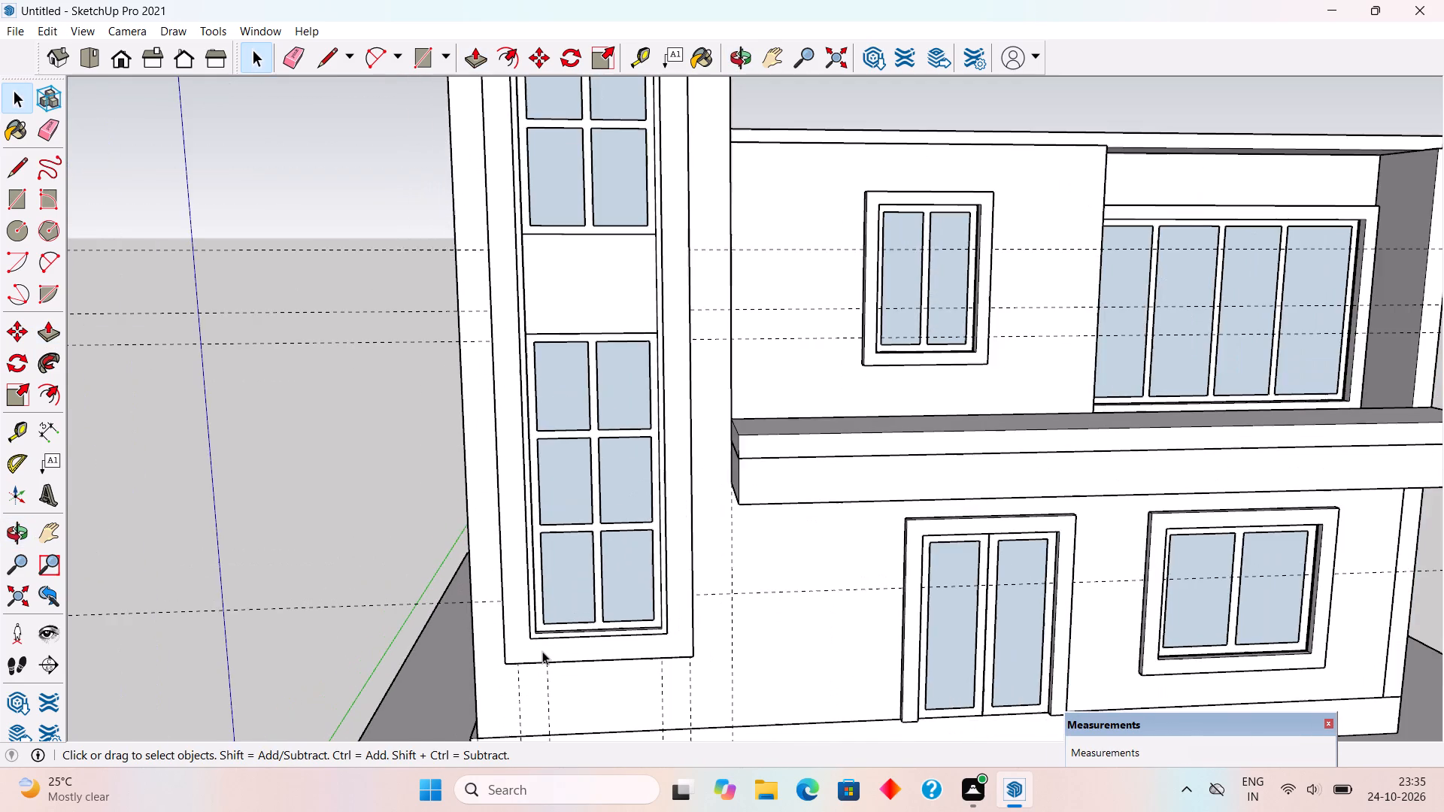
scroll(542, 651, "down", 7)
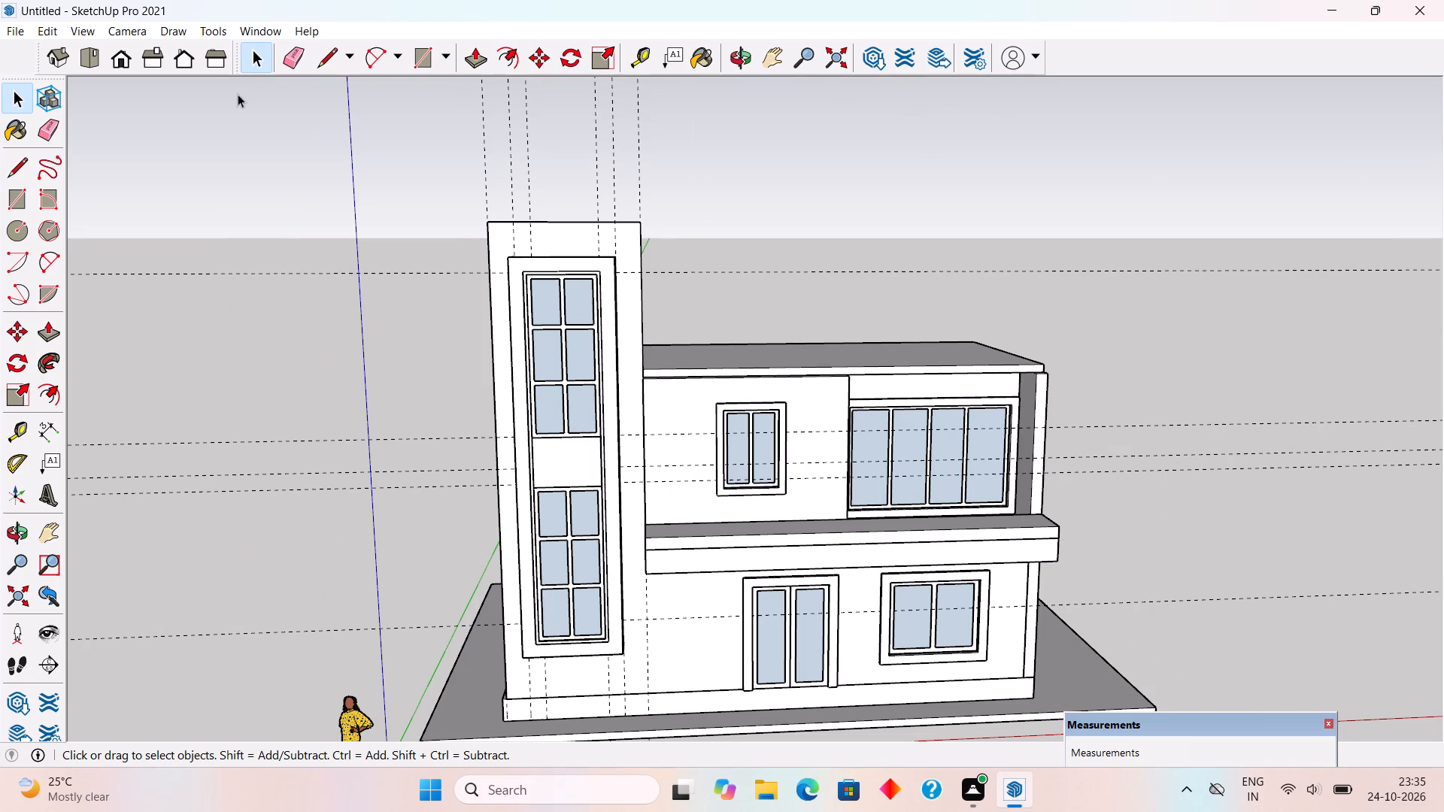
left_click(47, 23)
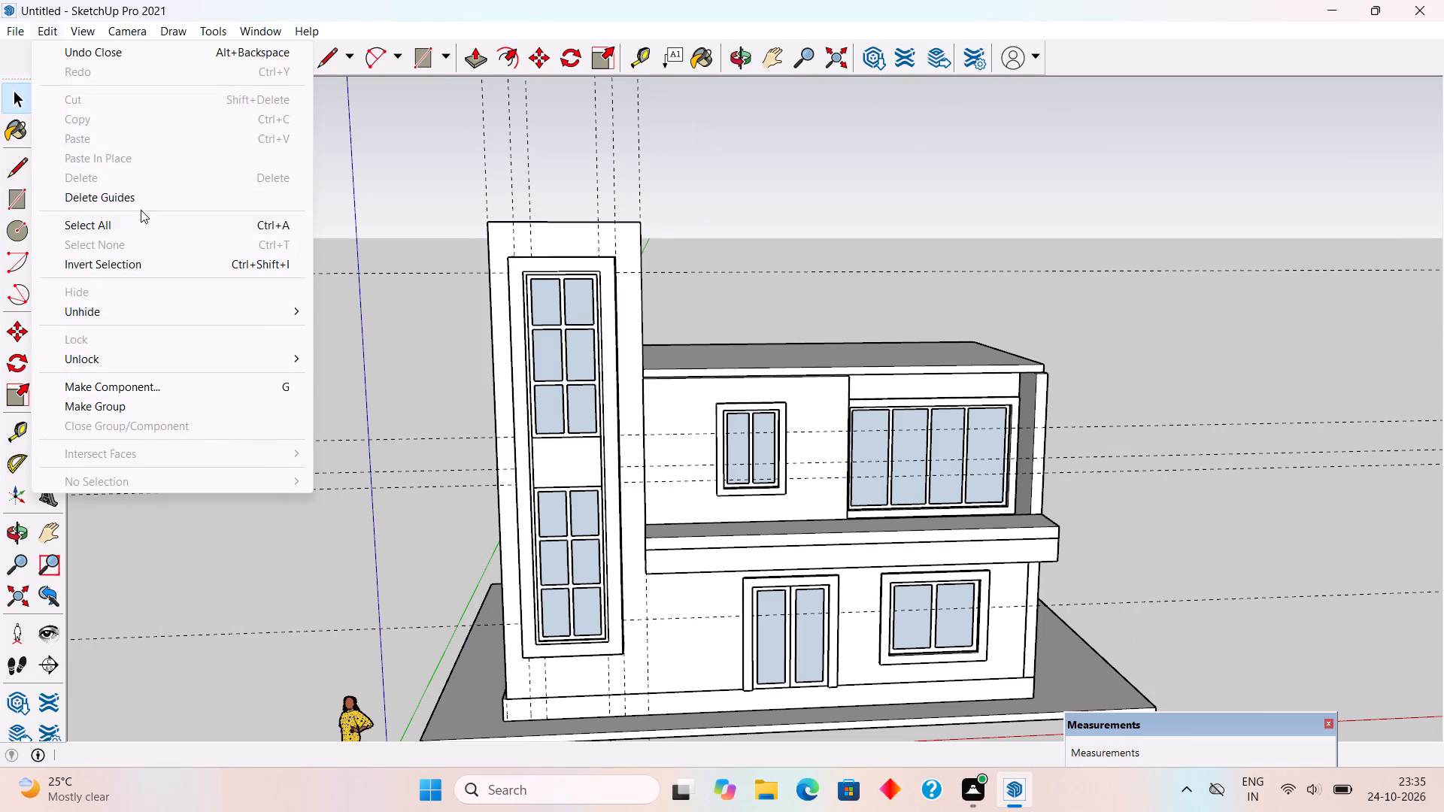
left_click(188, 320)
left_click(344, 345)
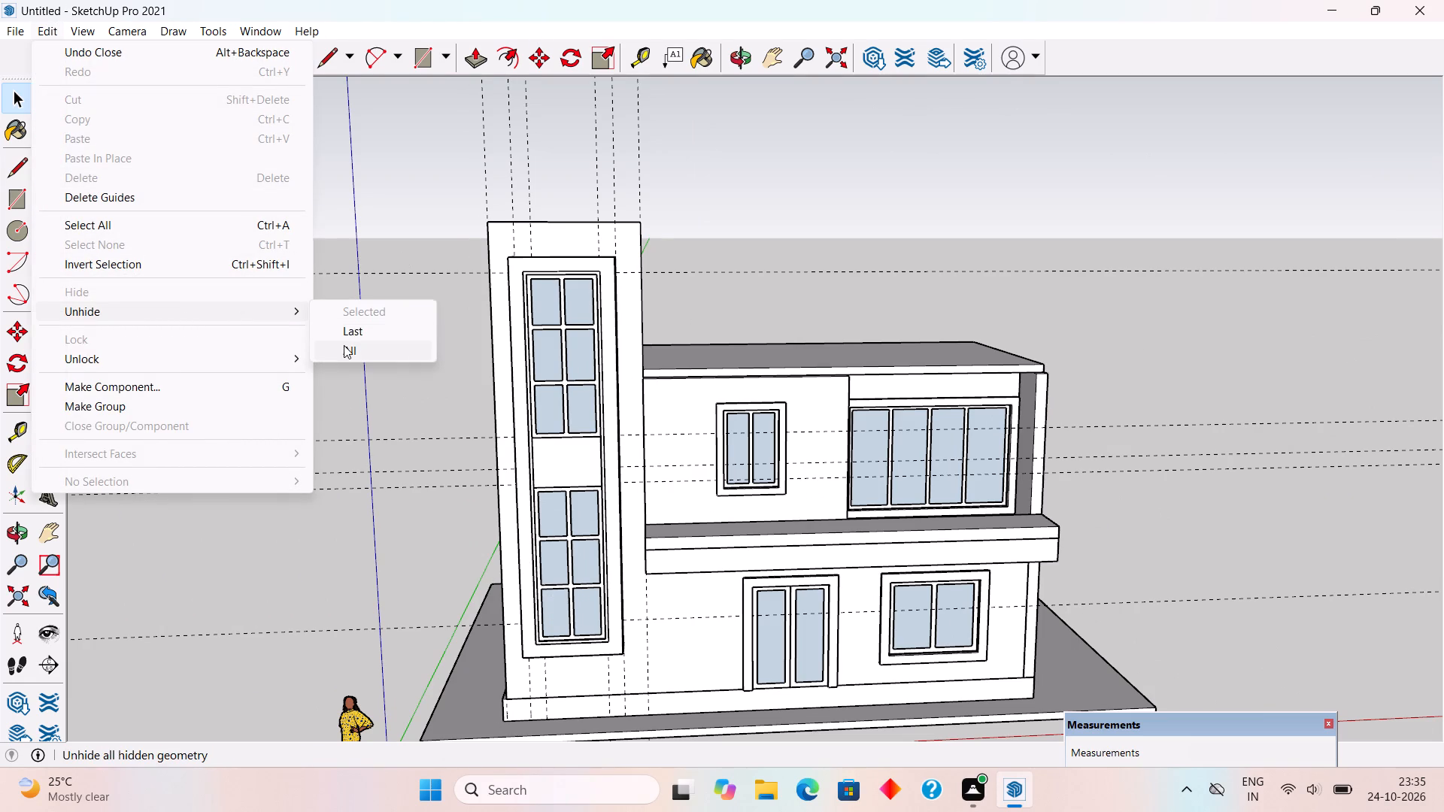
Open the tower's outer surround group and Push/Pull its opening's bottom face about 2' 1 3/16" up to the window border's lower edge.
middle_click_drag(569, 372, 573, 0)
middle_click_drag(564, 505, 385, 611)
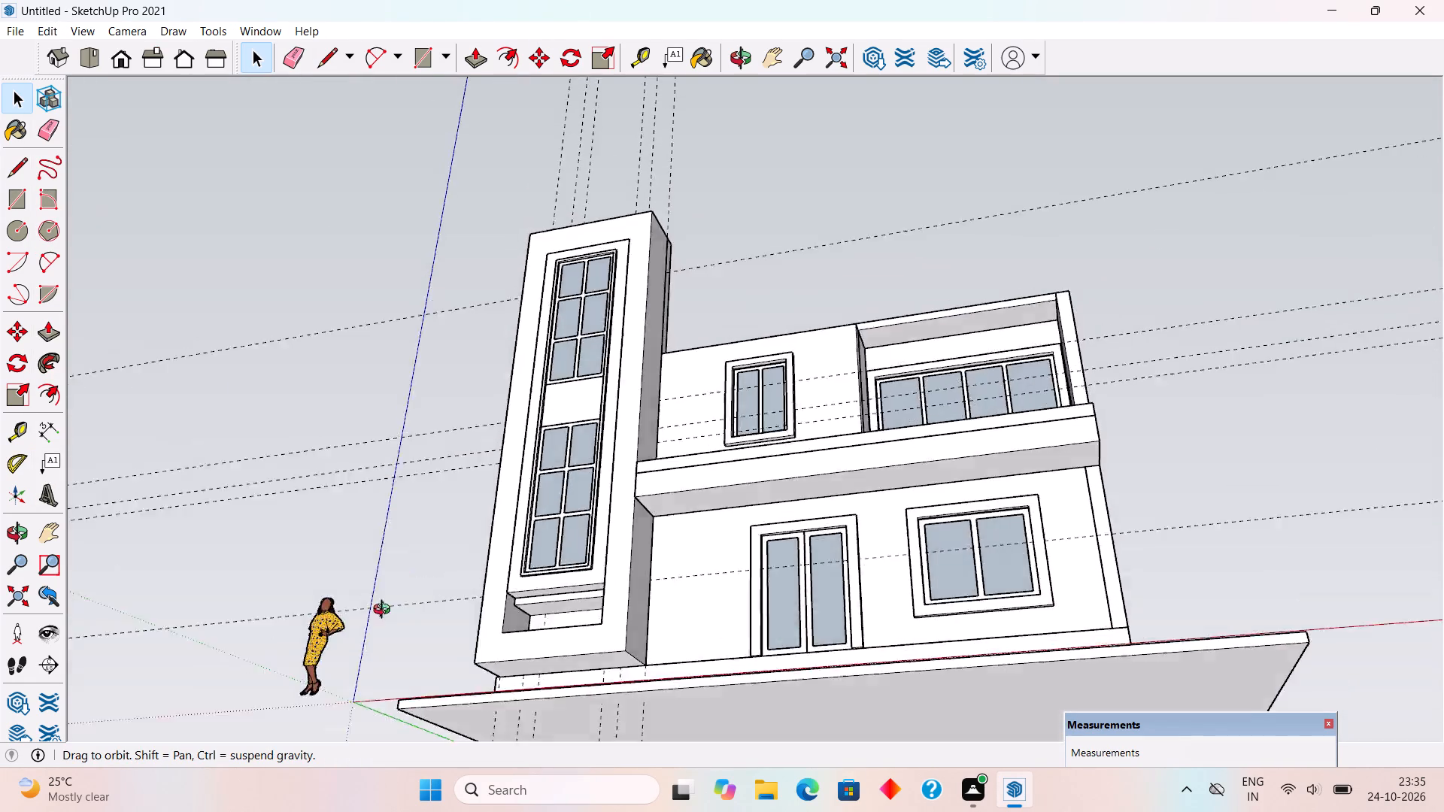
middle_click_drag(385, 611, 360, 687)
scroll(360, 683, "down", 3)
middle_click_drag(448, 505, 699, 773)
scroll(554, 628, "up", 5)
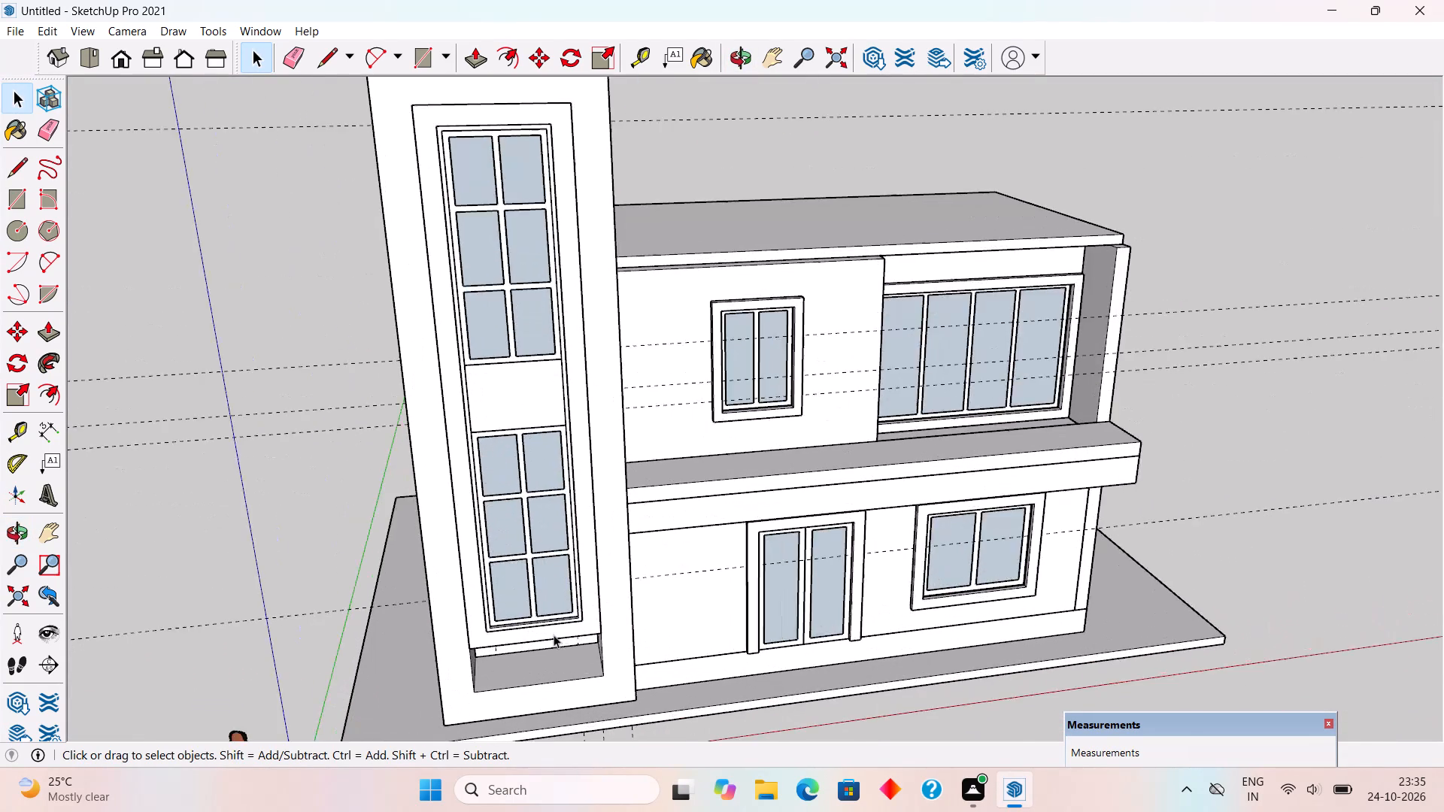
scroll(554, 653, "up", 3)
triple_click(577, 677)
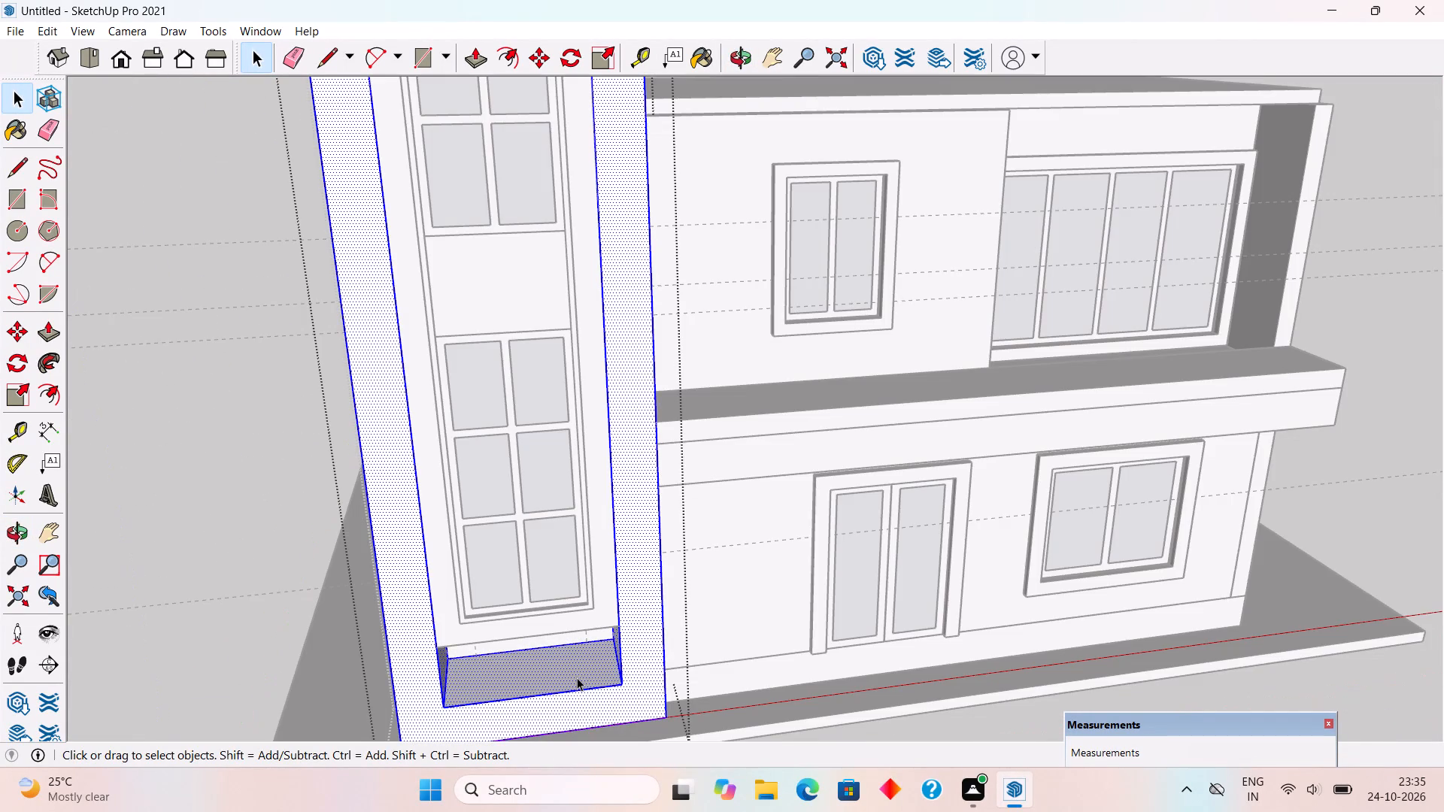
key("p")
left_click(577, 671)
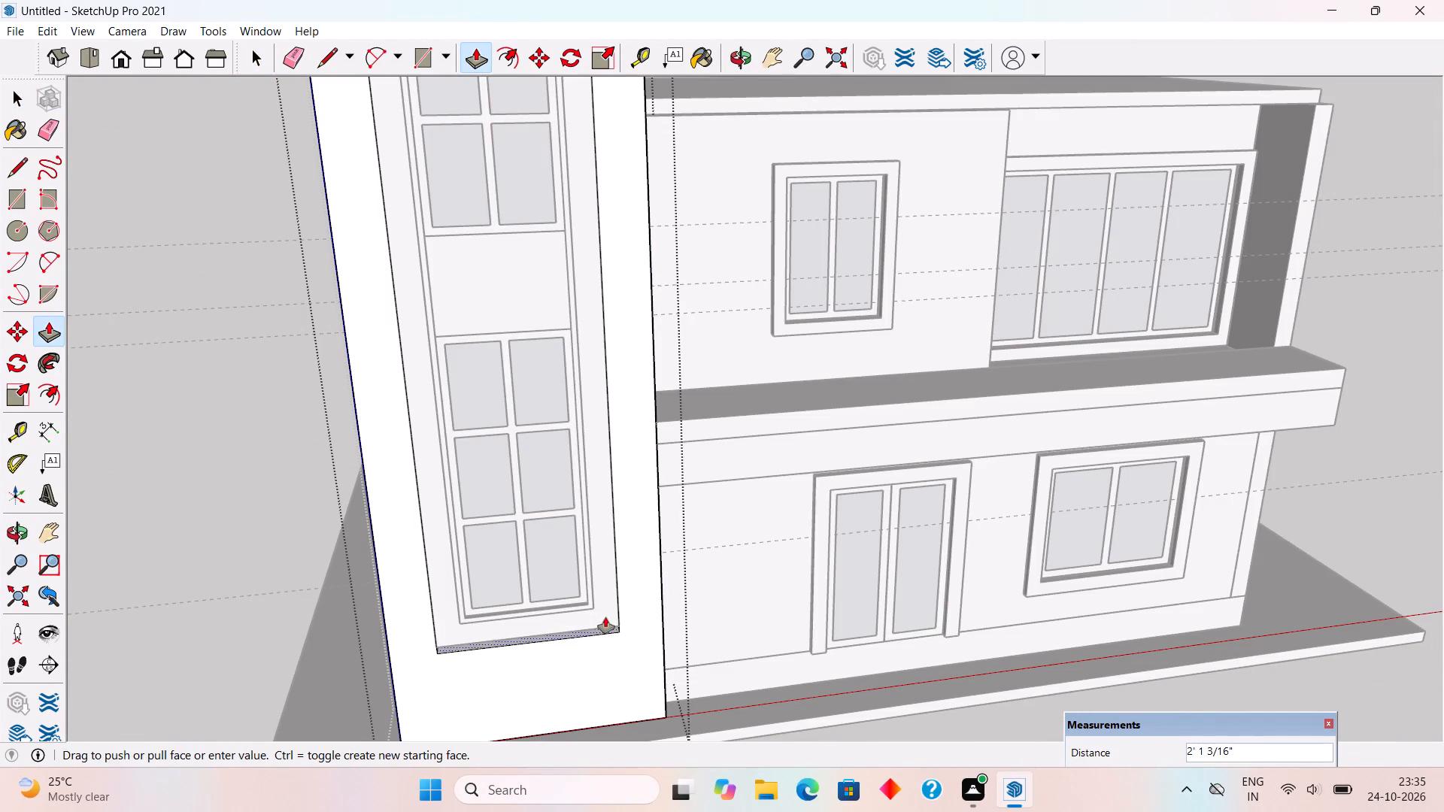
left_click(616, 620)
middle_click_drag(758, 582, 471, 256)
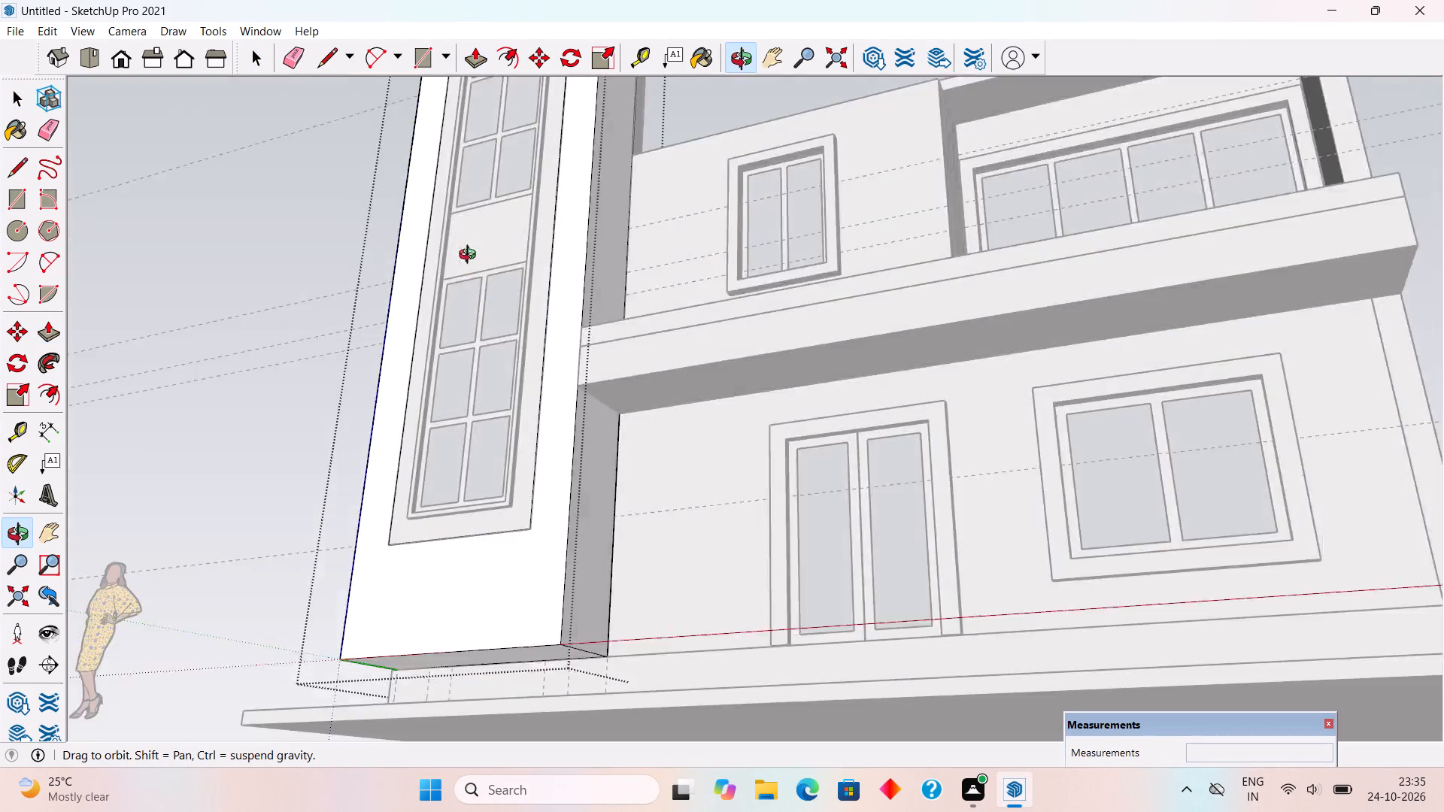
Push/Pull the underside of the stair tower's outer surround upward to shorten it, and close the surround group.
middle_click_drag(471, 256, 302, 219)
scroll(524, 699, "up", 2)
left_click(524, 678)
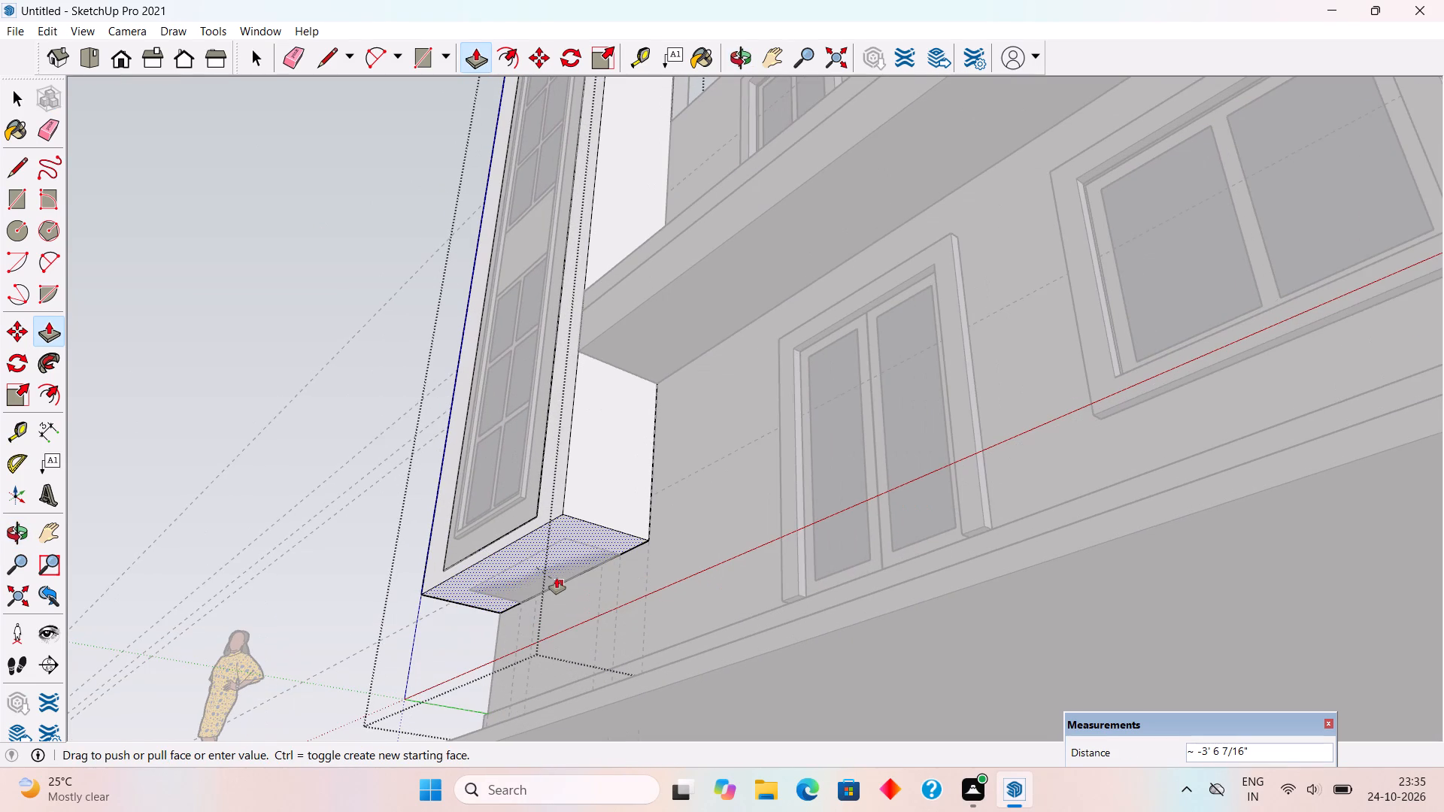
left_click(552, 607)
key("space")
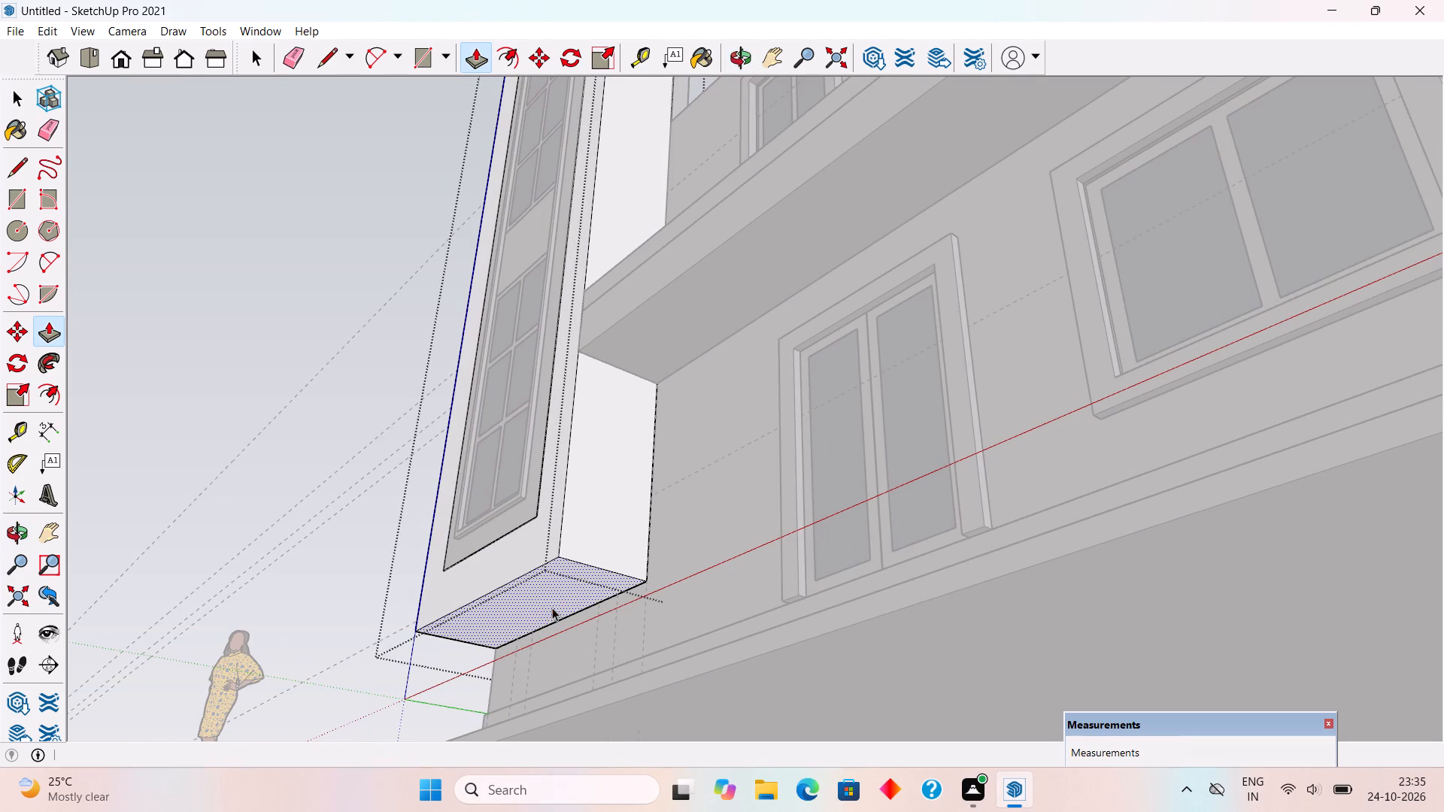
left_click(402, 376)
Examine the house's front elevation with the shortened stair tower and its outer surround.
scroll(401, 375, "down", 4)
middle_click_drag(472, 527, 806, 738)
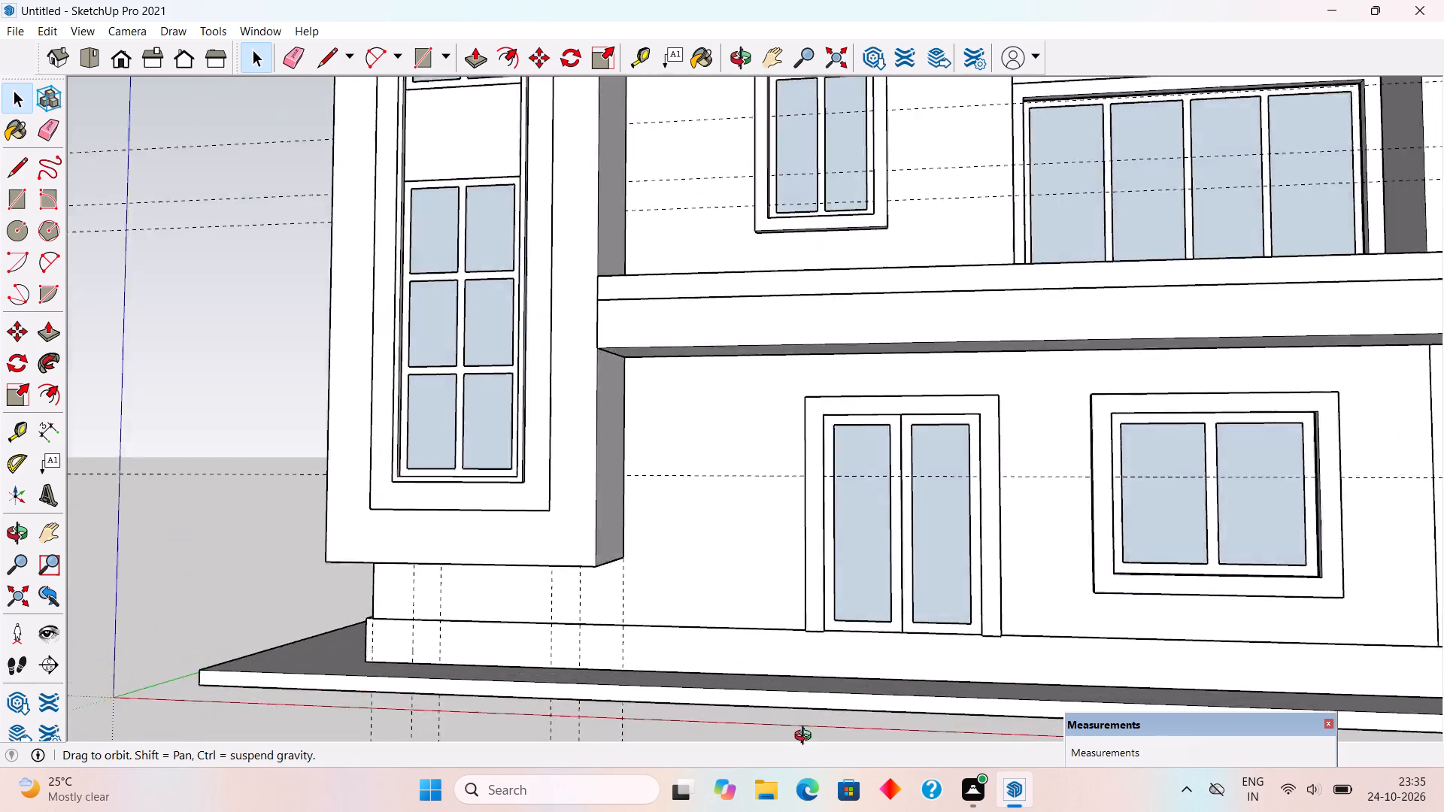
middle_click_drag(806, 738, 818, 741)
scroll(818, 741, "down", 2)
scroll(693, 579, "down", 5)
middle_click_drag(686, 585, 775, 587)
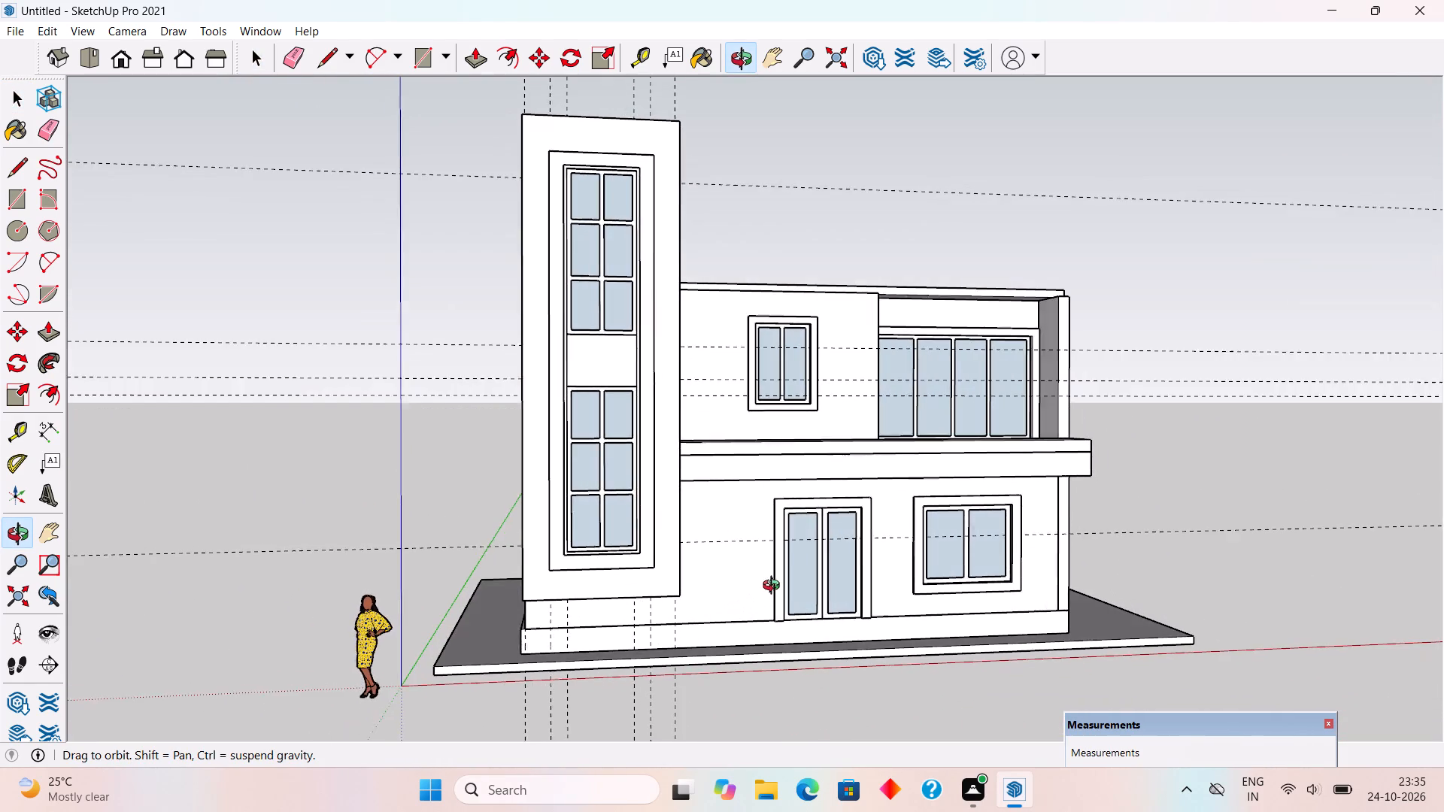
middle_click_drag(775, 587, 735, 653)
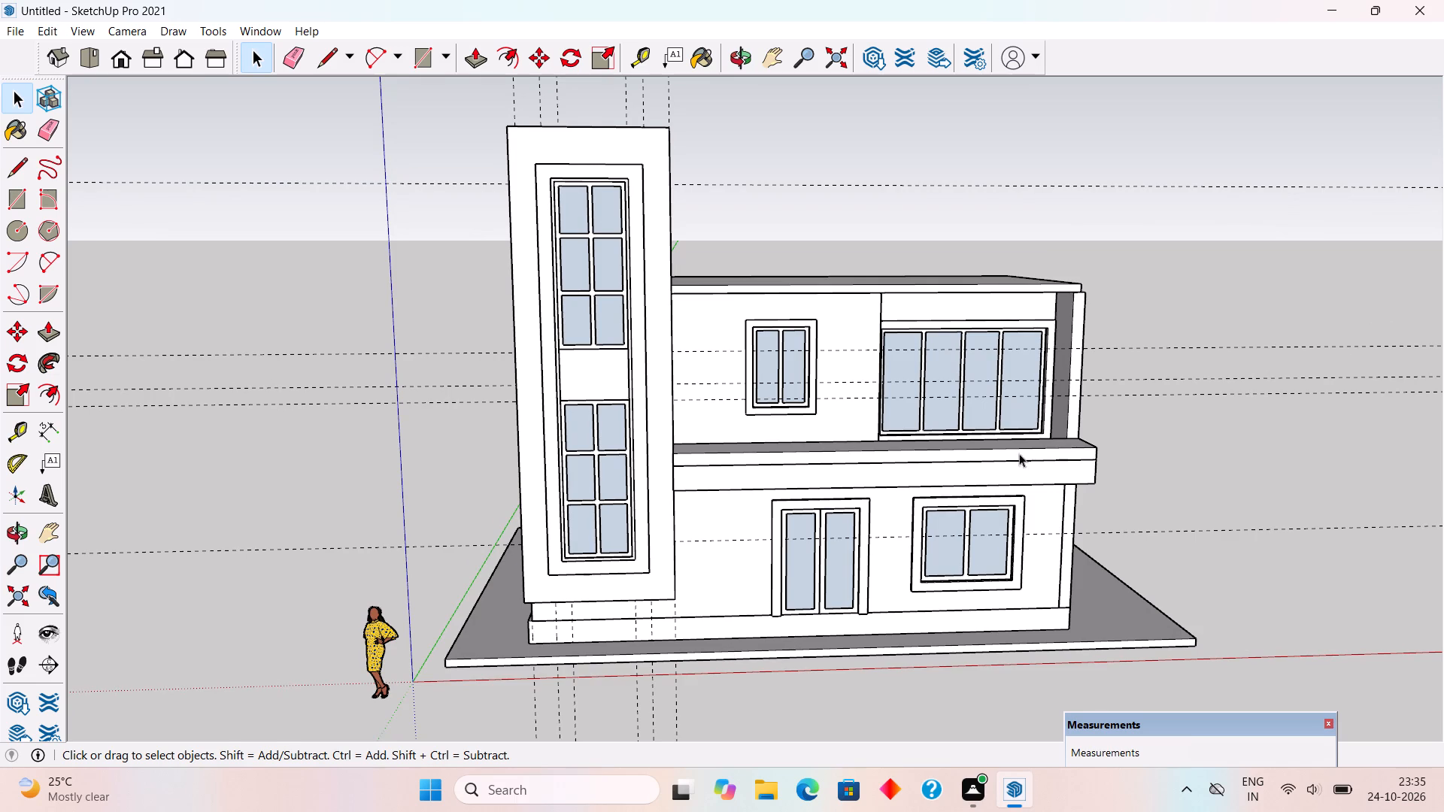
Draw a 4" by 4" rectangle on the balcony slab at its front corner beside the stair tower.
middle_click_drag(1038, 467, 938, 663)
middle_click_drag(1073, 533, 720, 525)
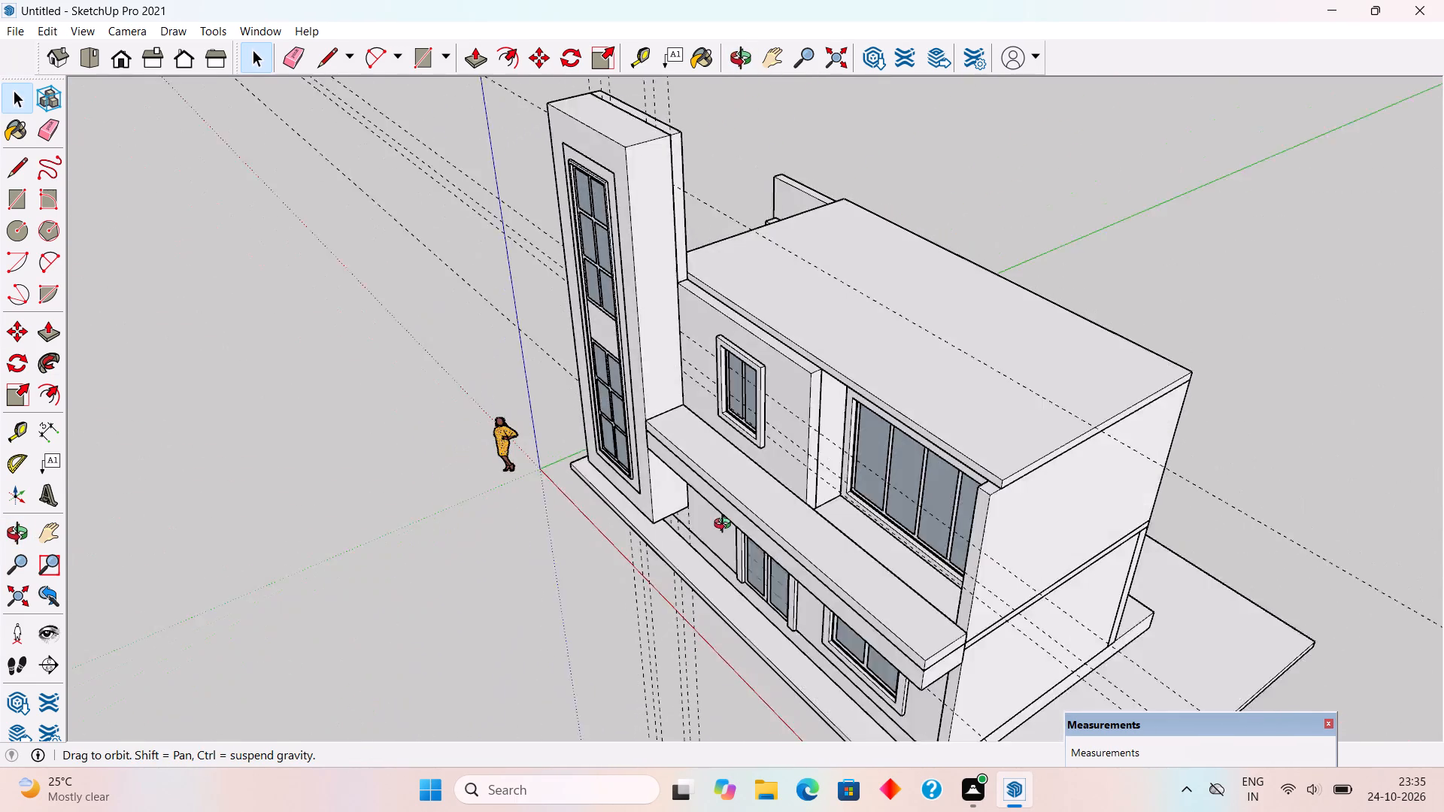
middle_click_drag(720, 525, 659, 553)
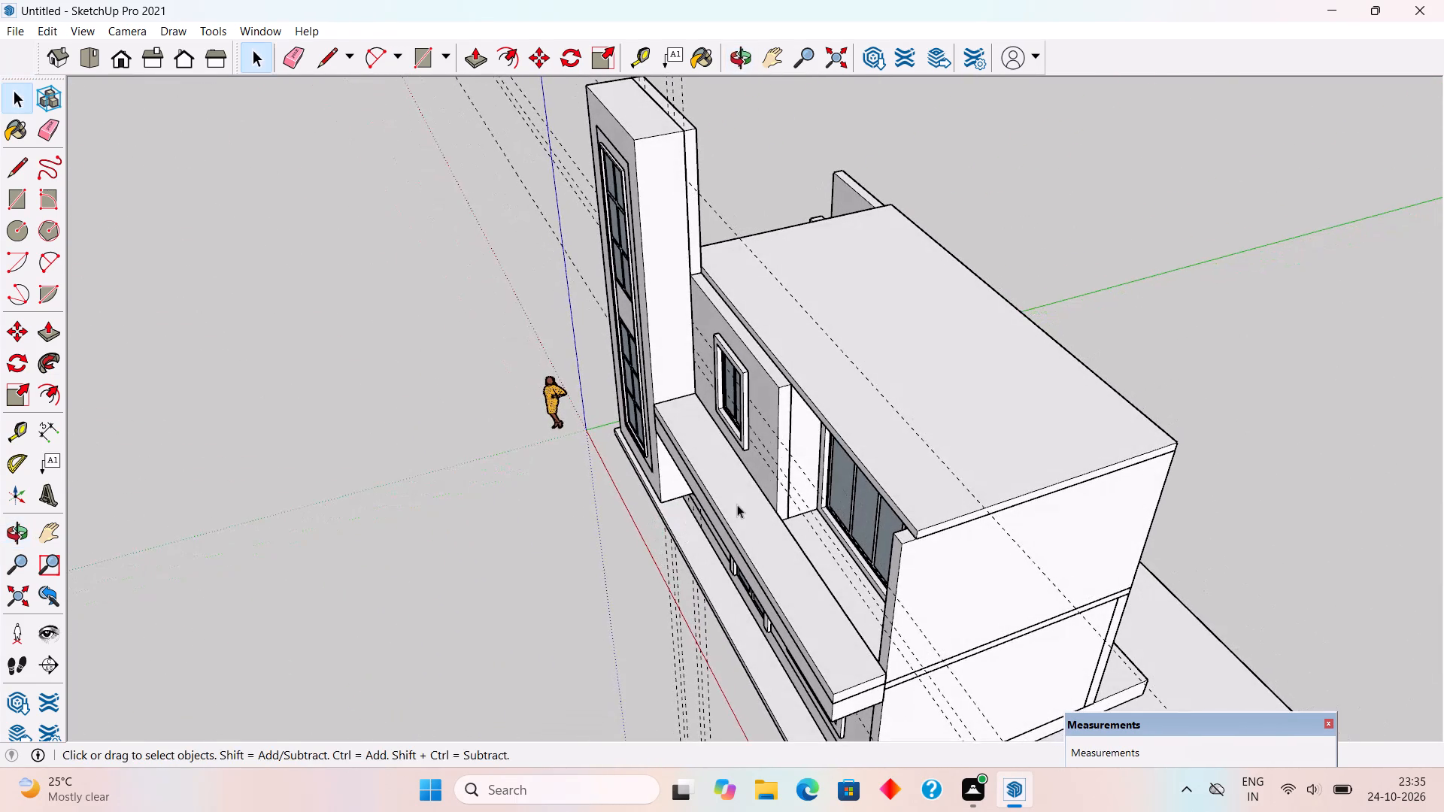
scroll(737, 504, "up", 3)
scroll(684, 407, "up", 3)
scroll(600, 303, "up", 2)
key("r")
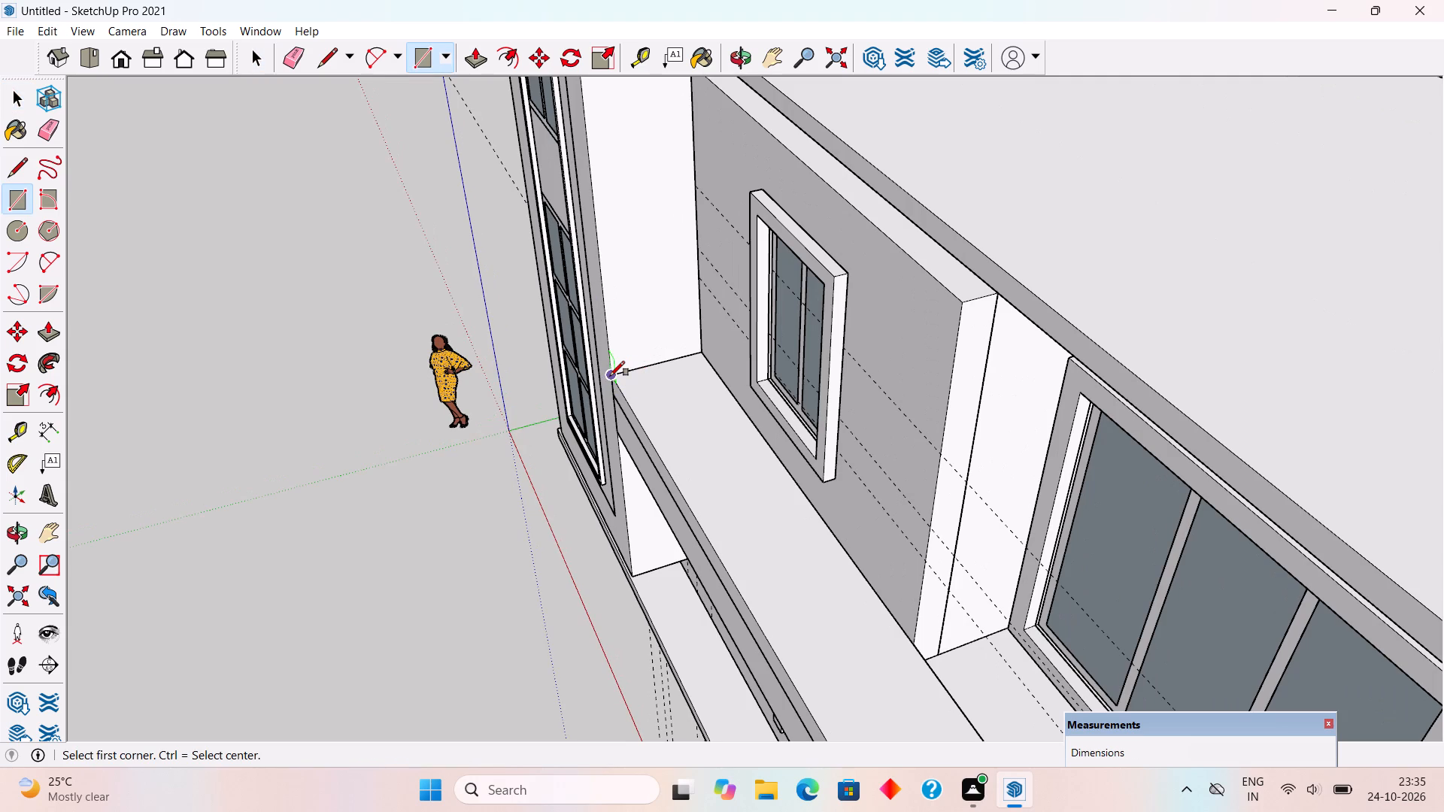
left_click(610, 376)
scroll(642, 395, "up", 6)
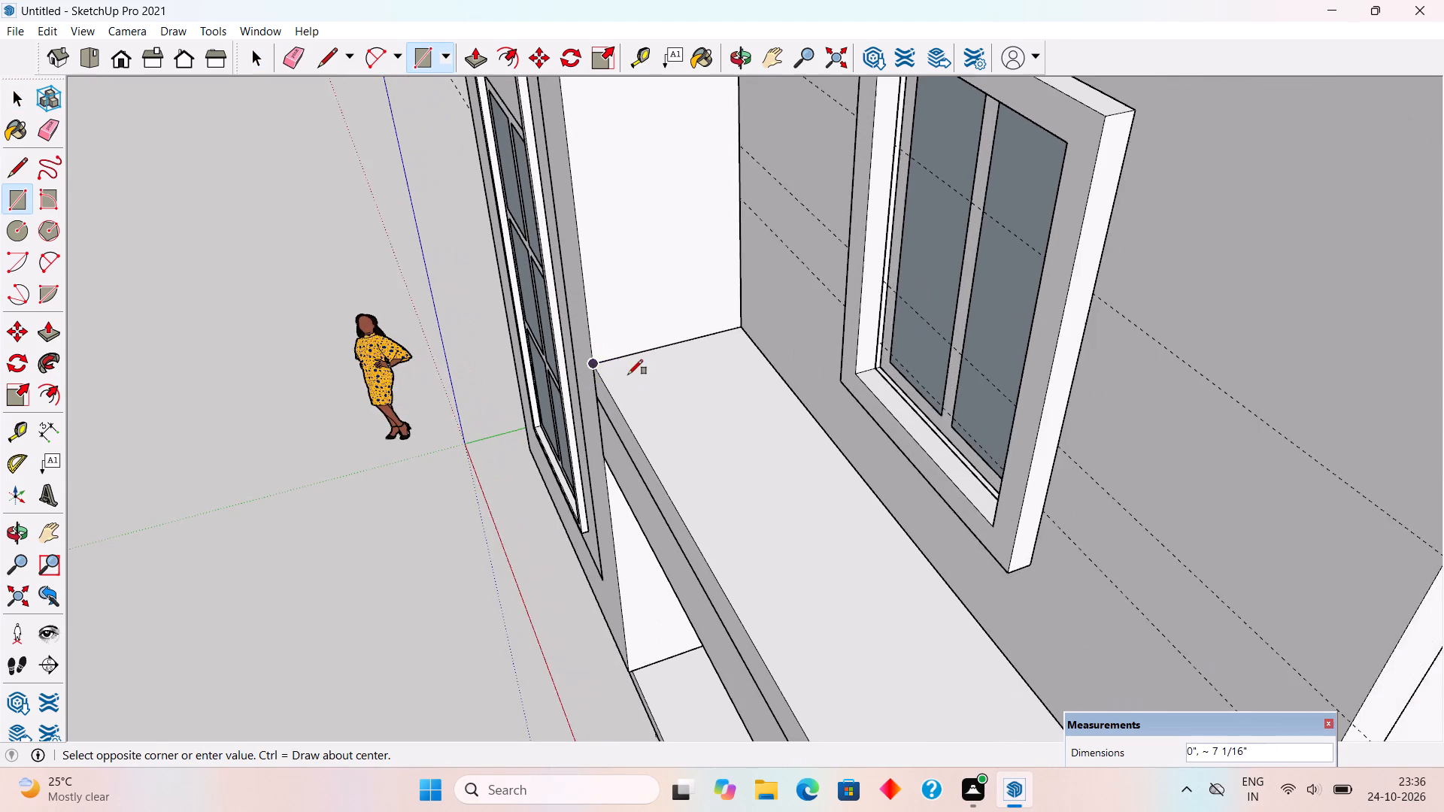
scroll(629, 386, "up", 3)
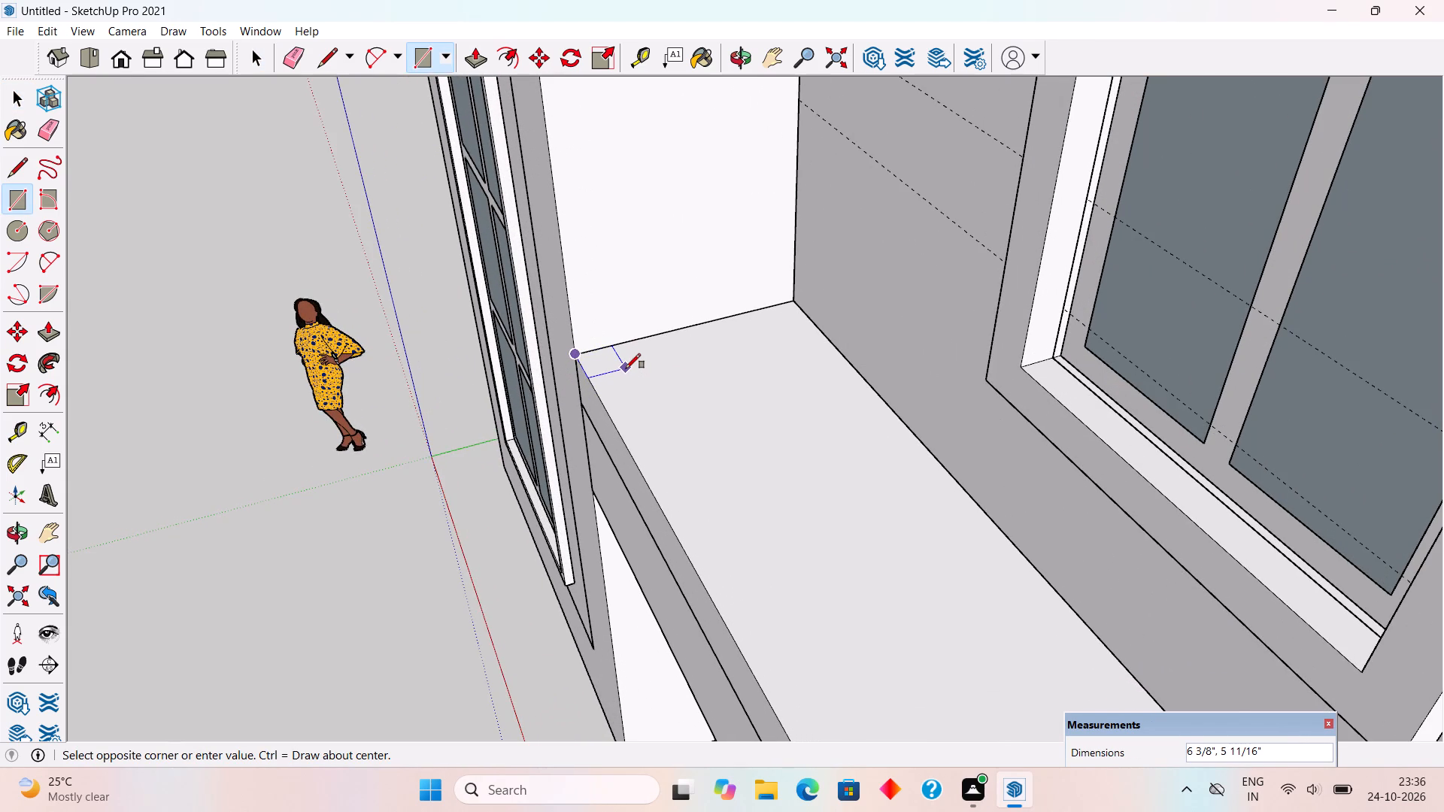
type("4\",4\"")
key("Return")
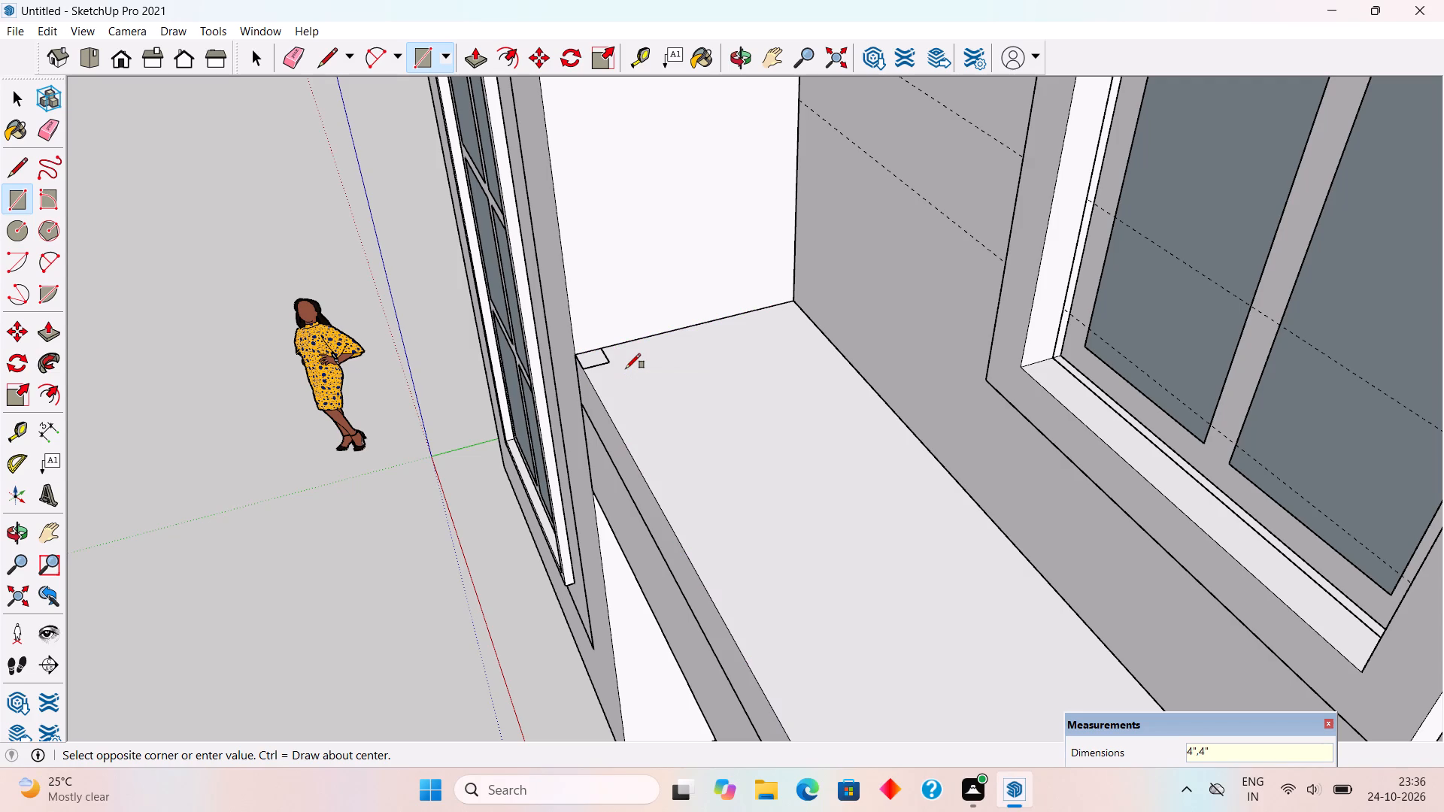
Push/Pull the small square on the balcony slab 3' upward into a railing post and make it a group.
key("p")
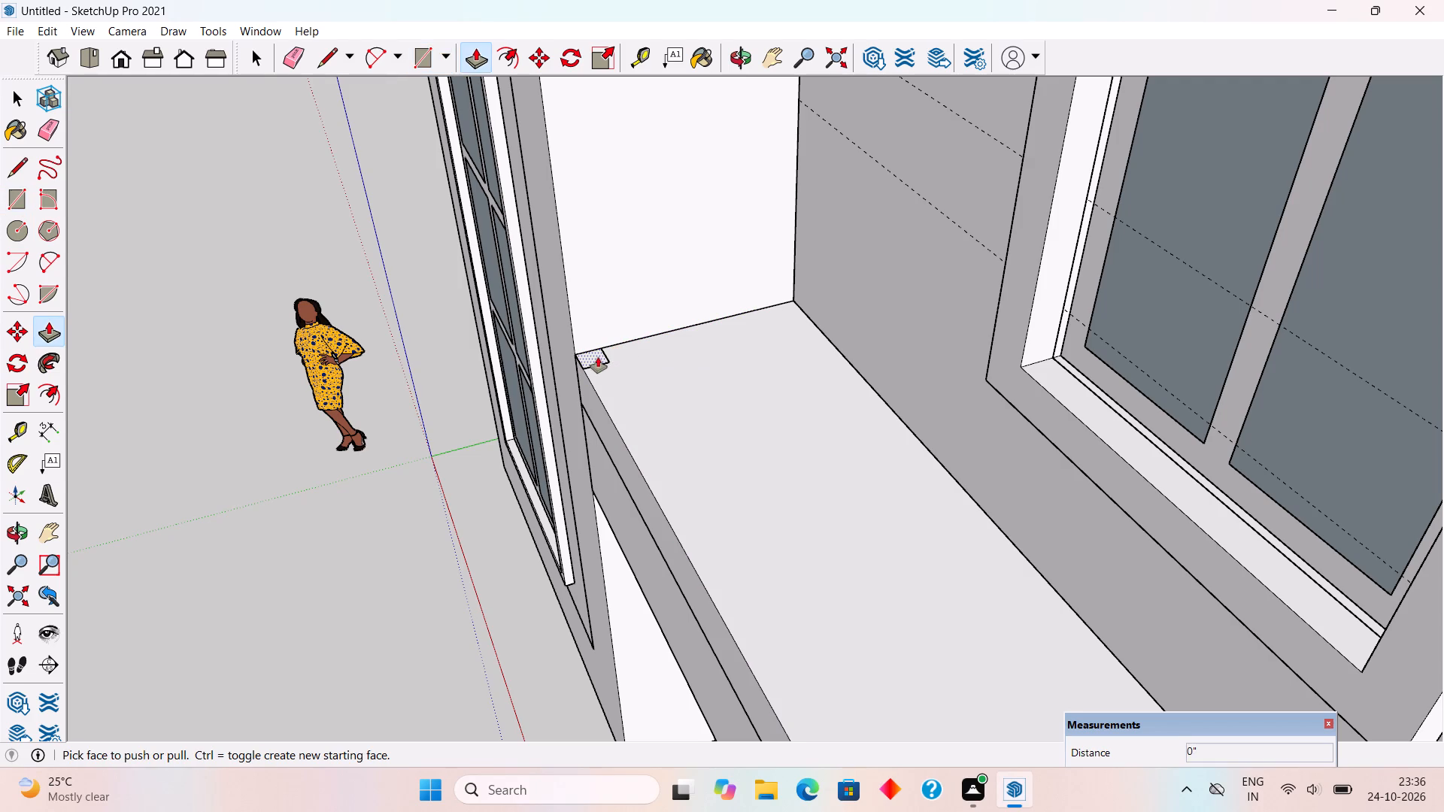
left_click(598, 357)
type("3'")
key("Return")
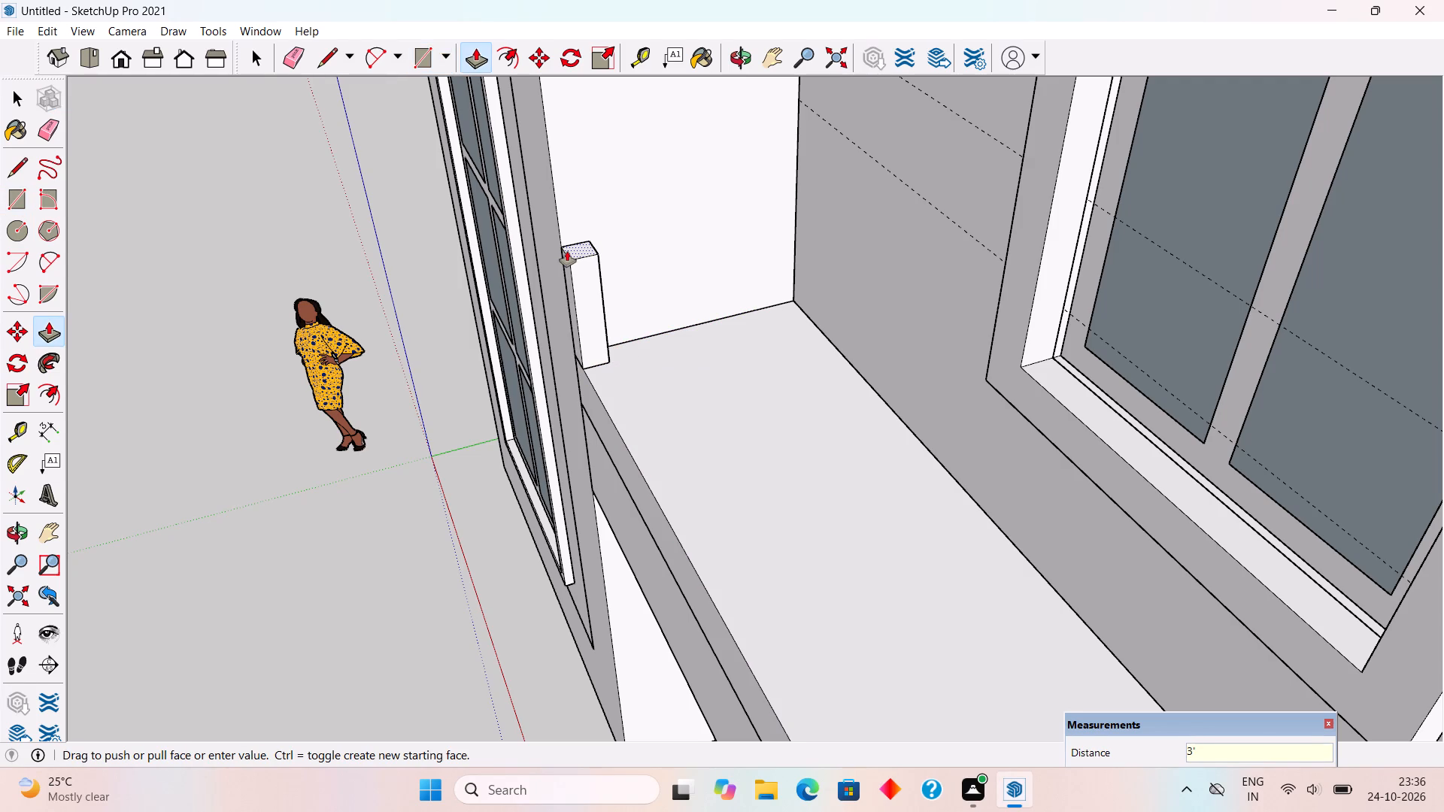
key("space")
triple_click(567, 251)
right_click(567, 251)
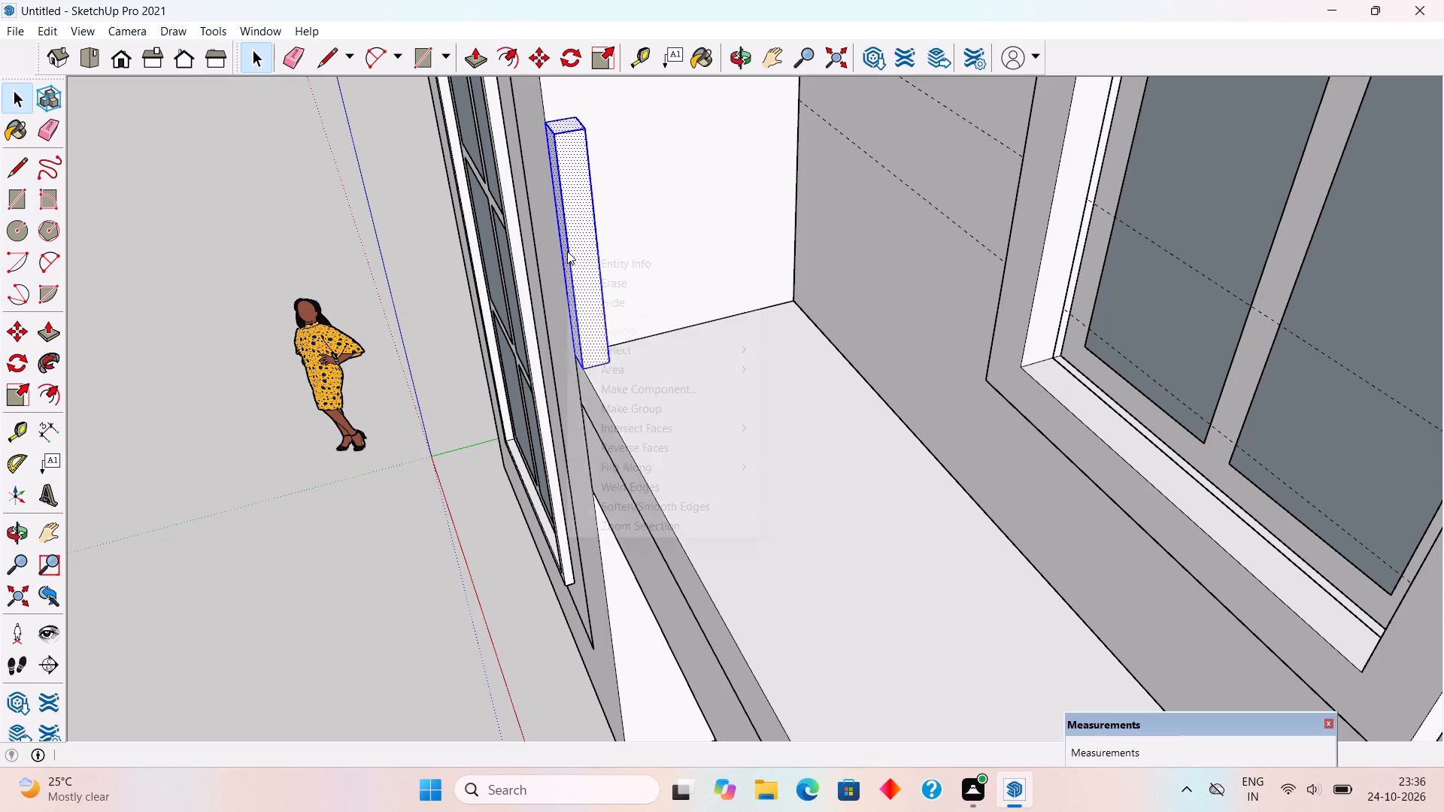
left_click(589, 410)
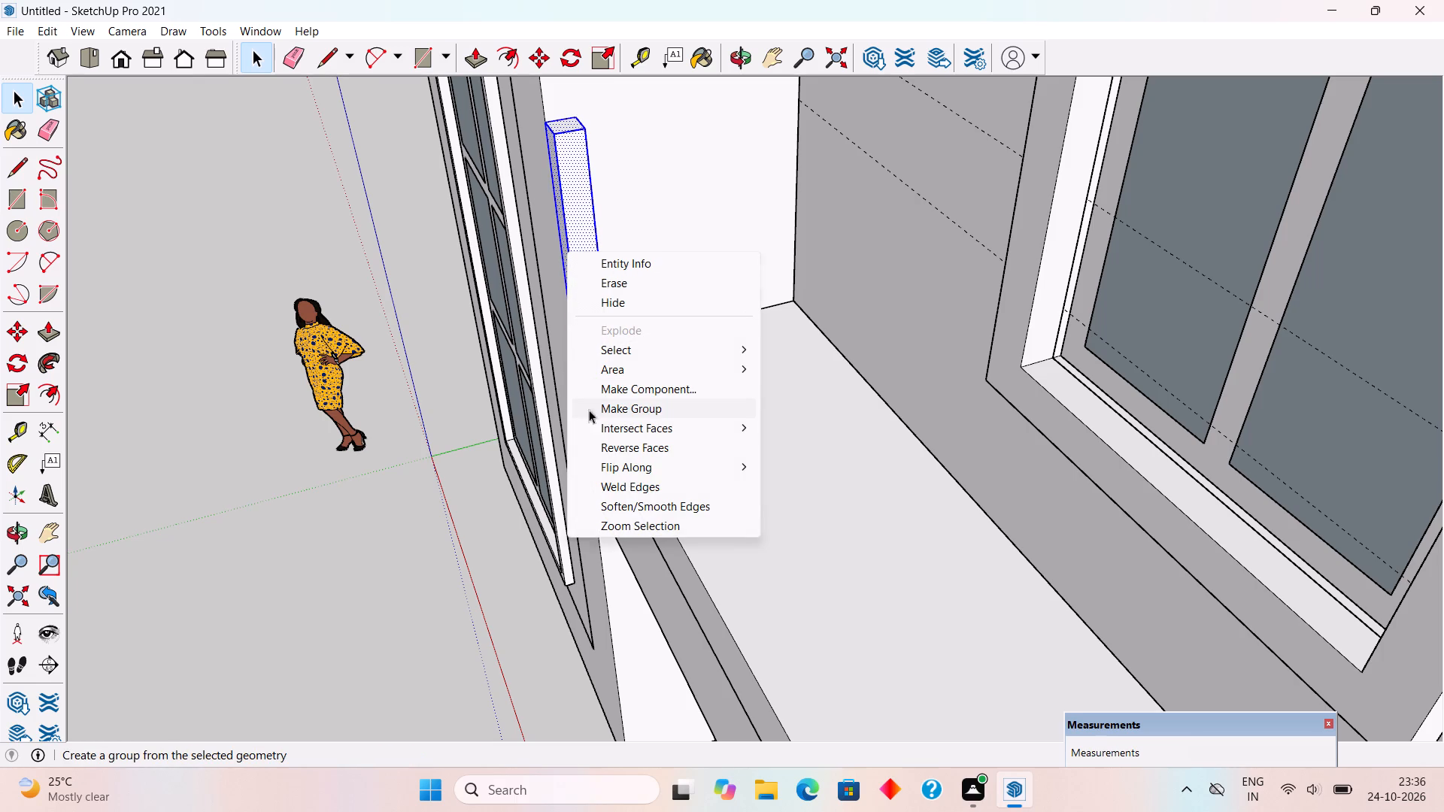
Open the post group, push its balcony-side face and its front face inward by 2" each, and close the group.
triple_click(591, 294)
key("p")
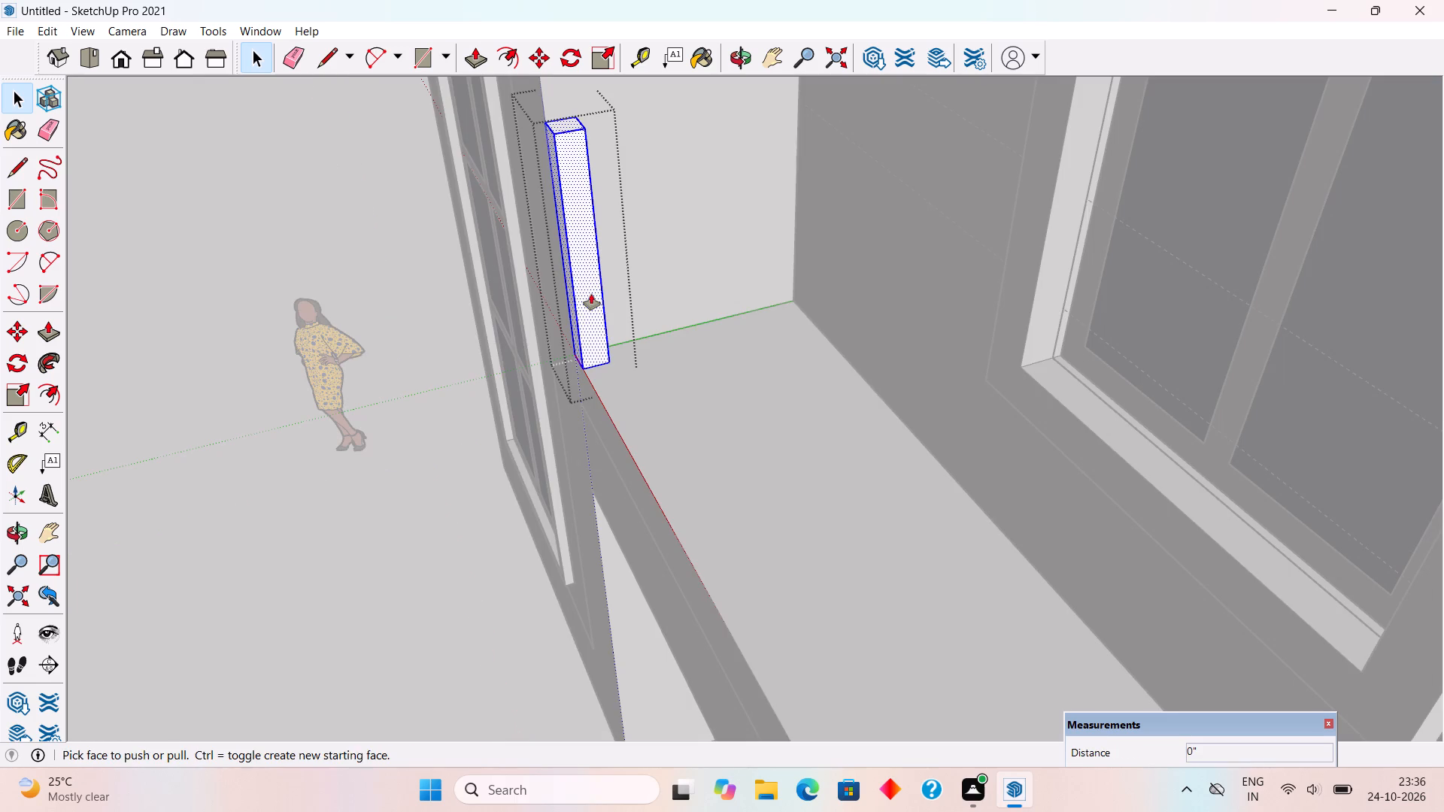
left_click(591, 294)
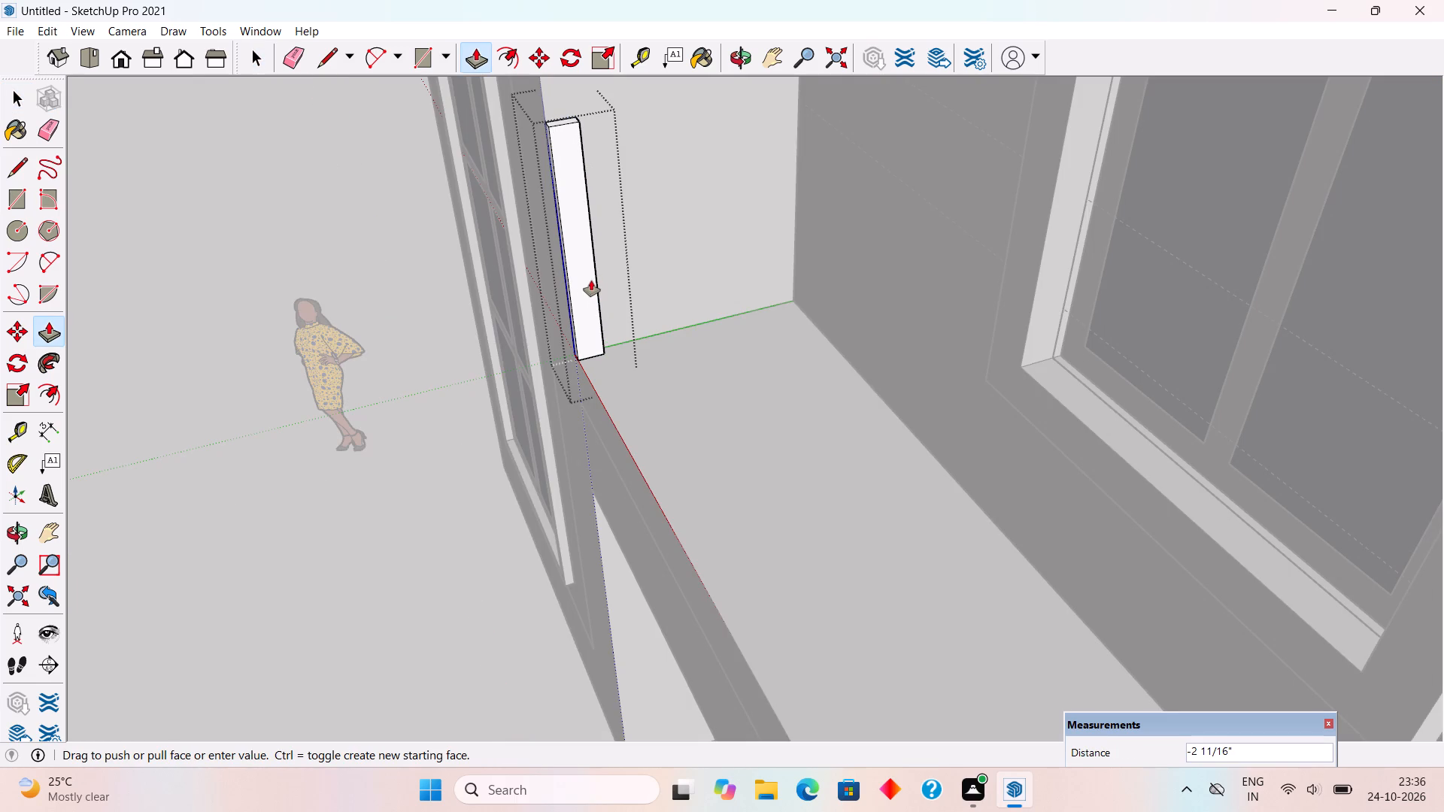
key("2")
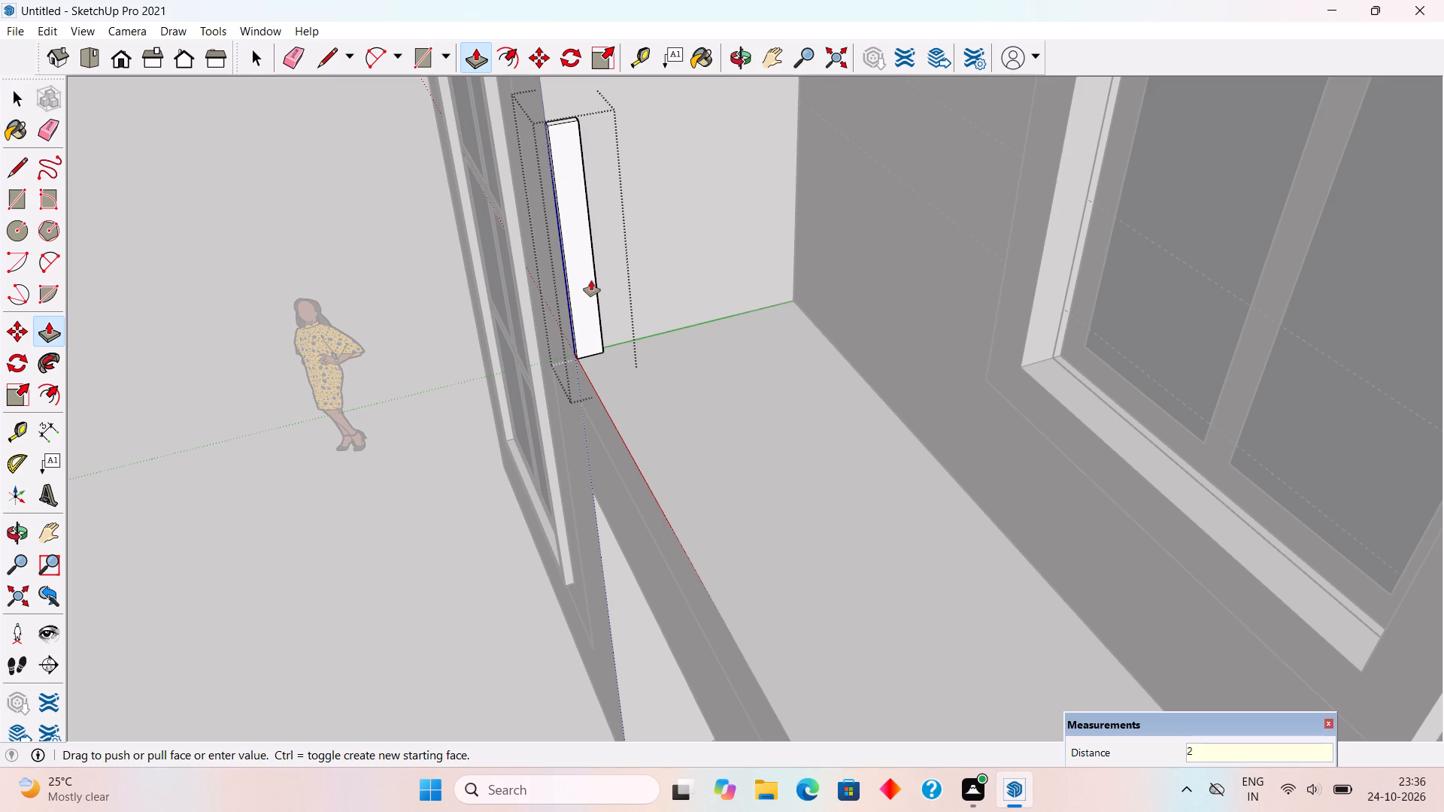
key("shift+quotedbl")
key("Return")
middle_click_drag(588, 317, 939, 335)
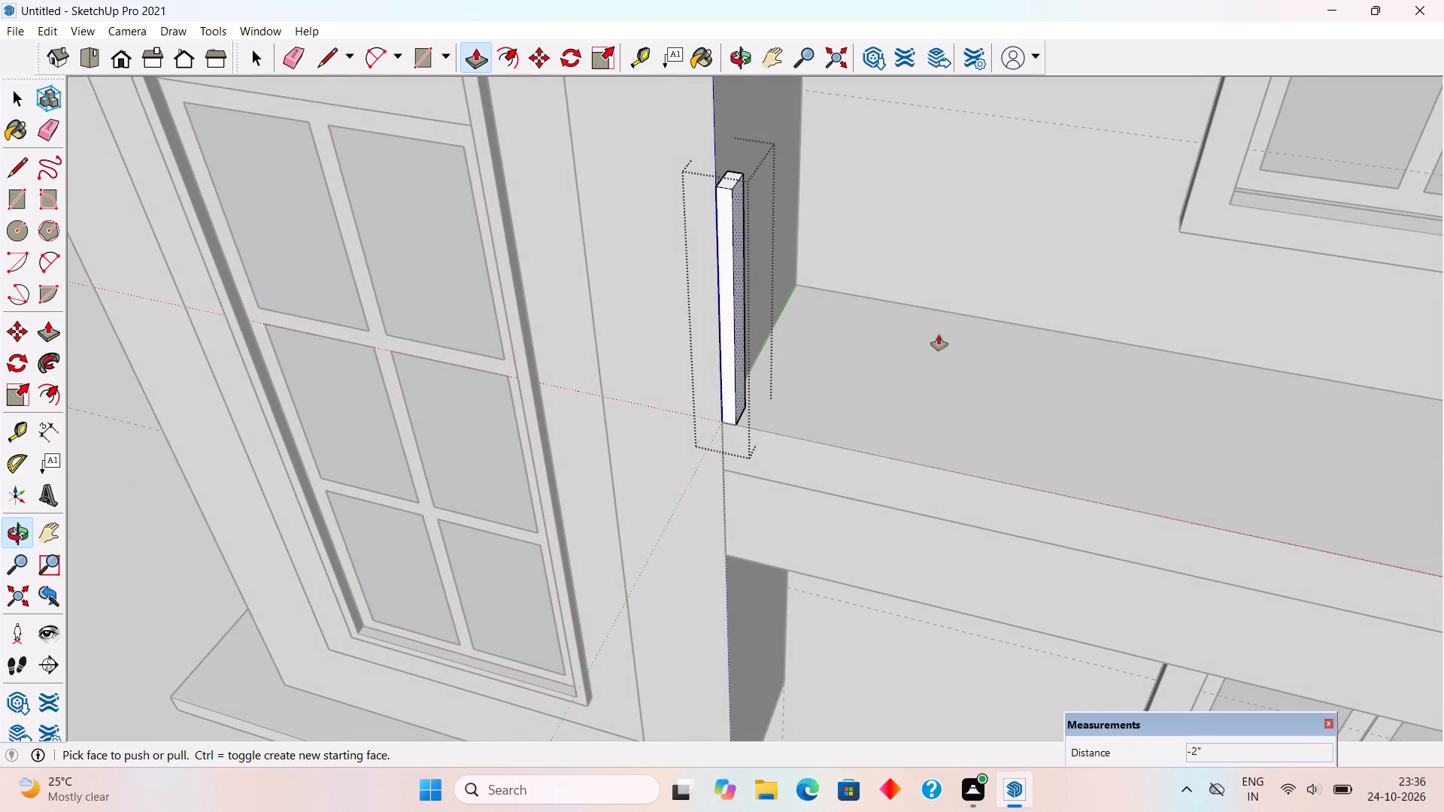
left_click(729, 357)
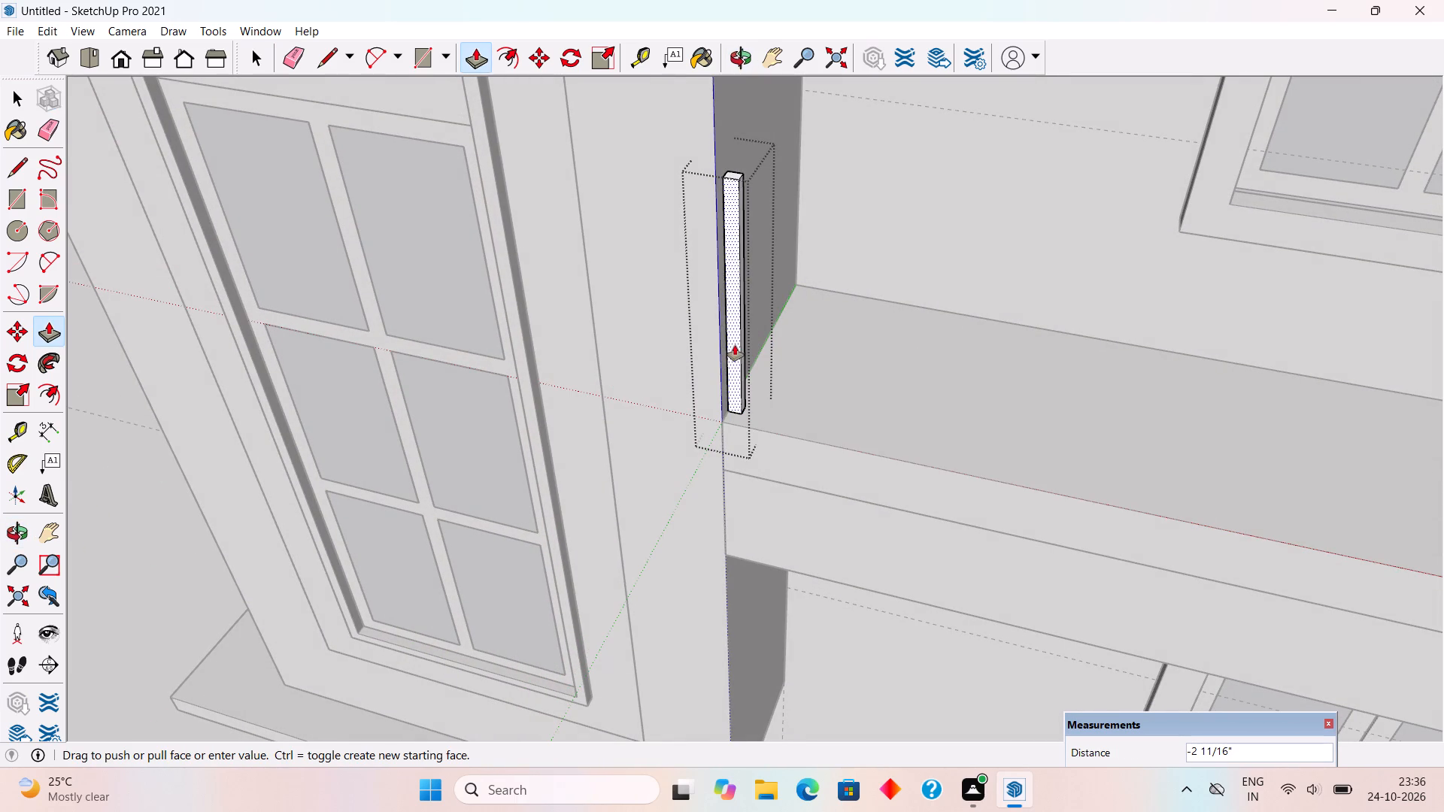
key("2")
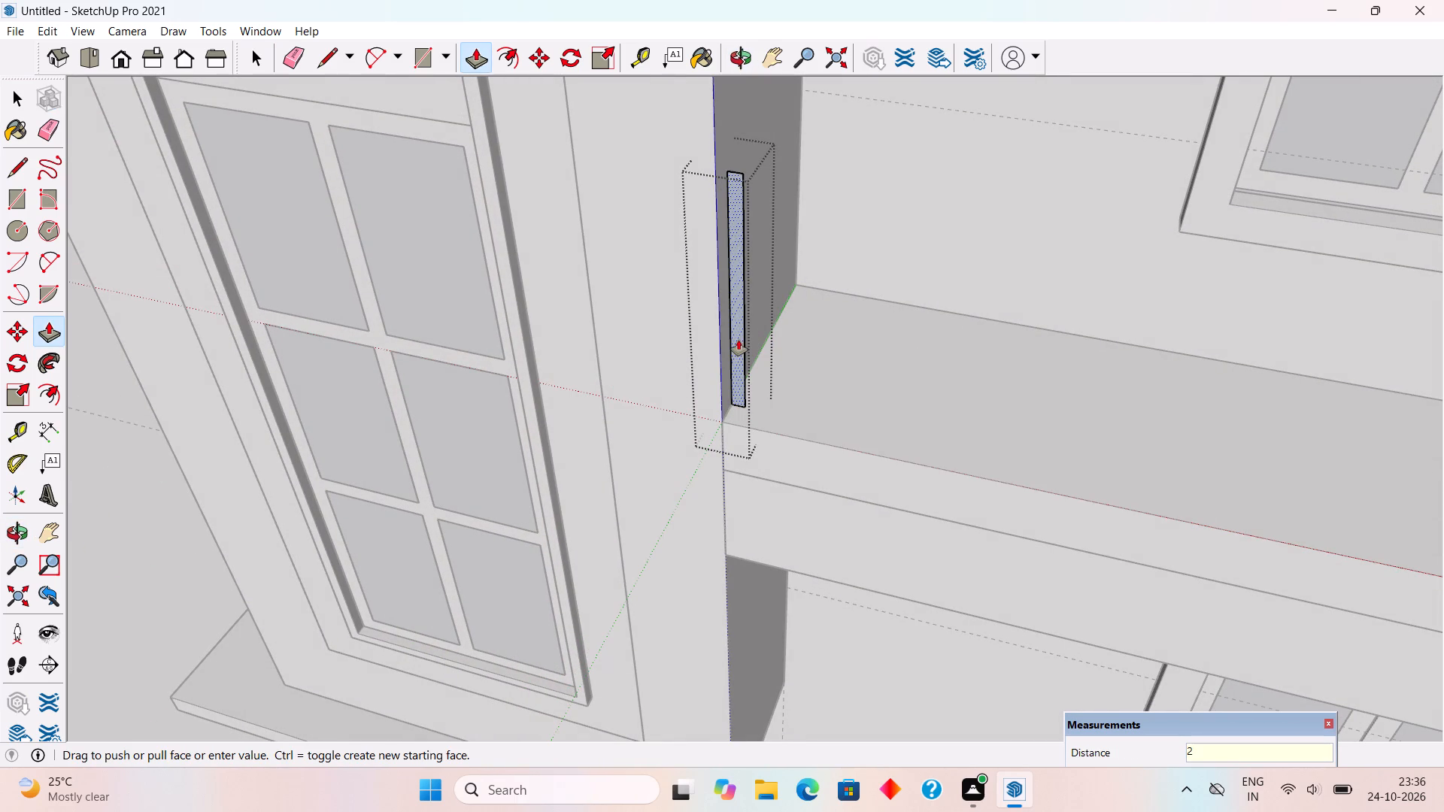
key("shift+quotedbl")
key("Return")
key("space")
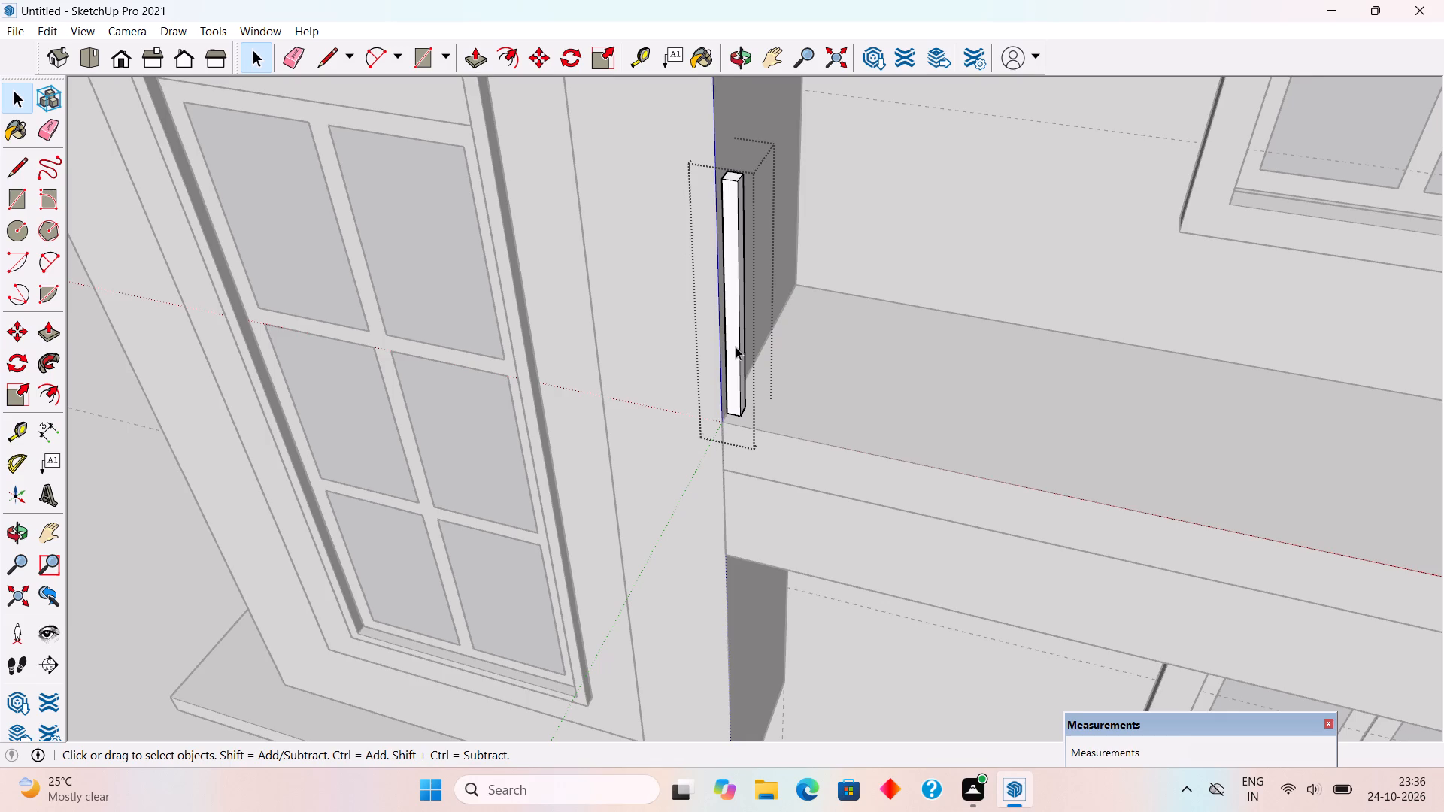
scroll(734, 352, "down", 6)
left_click(276, 351)
Copy the railing post about 25' 3 5/8" along the balcony's front edge to the slab's far corner.
middle_click_drag(614, 451, 756, 455)
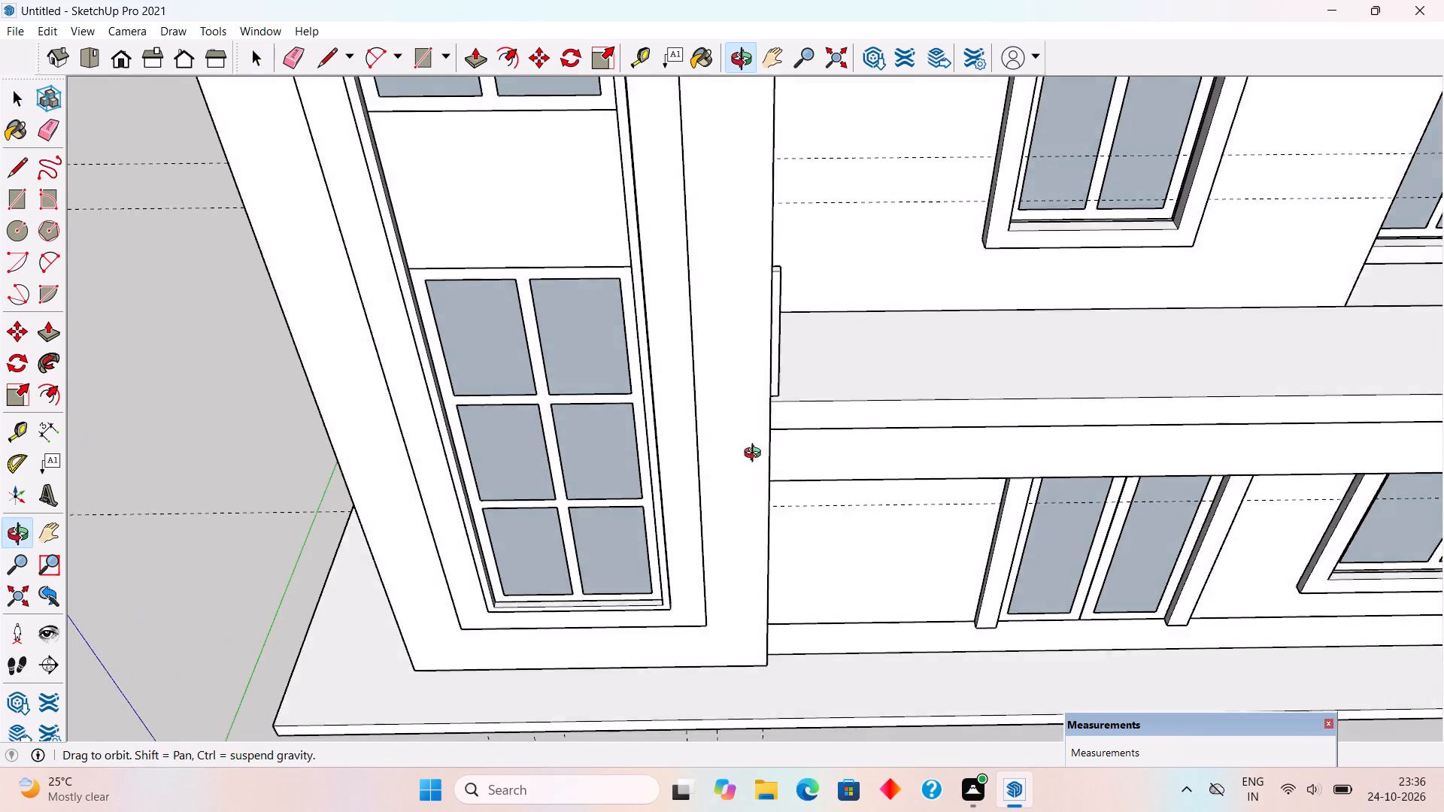
middle_click_drag(756, 455, 756, 442)
scroll(700, 396, "down", 2)
scroll(469, 292, "down", 3)
scroll(421, 365, "down", 5)
scroll(1322, 371, "up", 1)
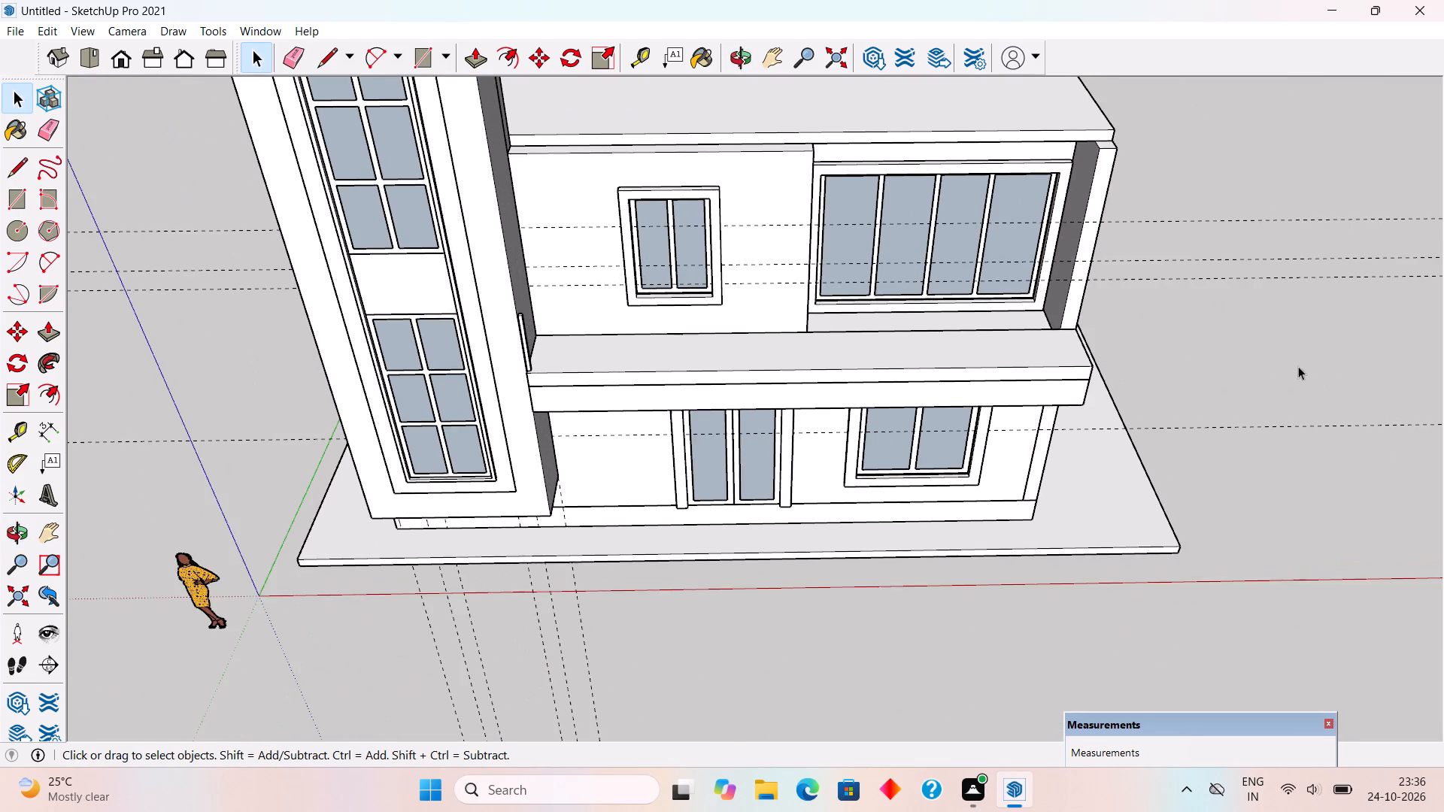
scroll(1196, 378, "up", 2)
scroll(329, 346, "up", 4)
scroll(388, 384, "up", 3)
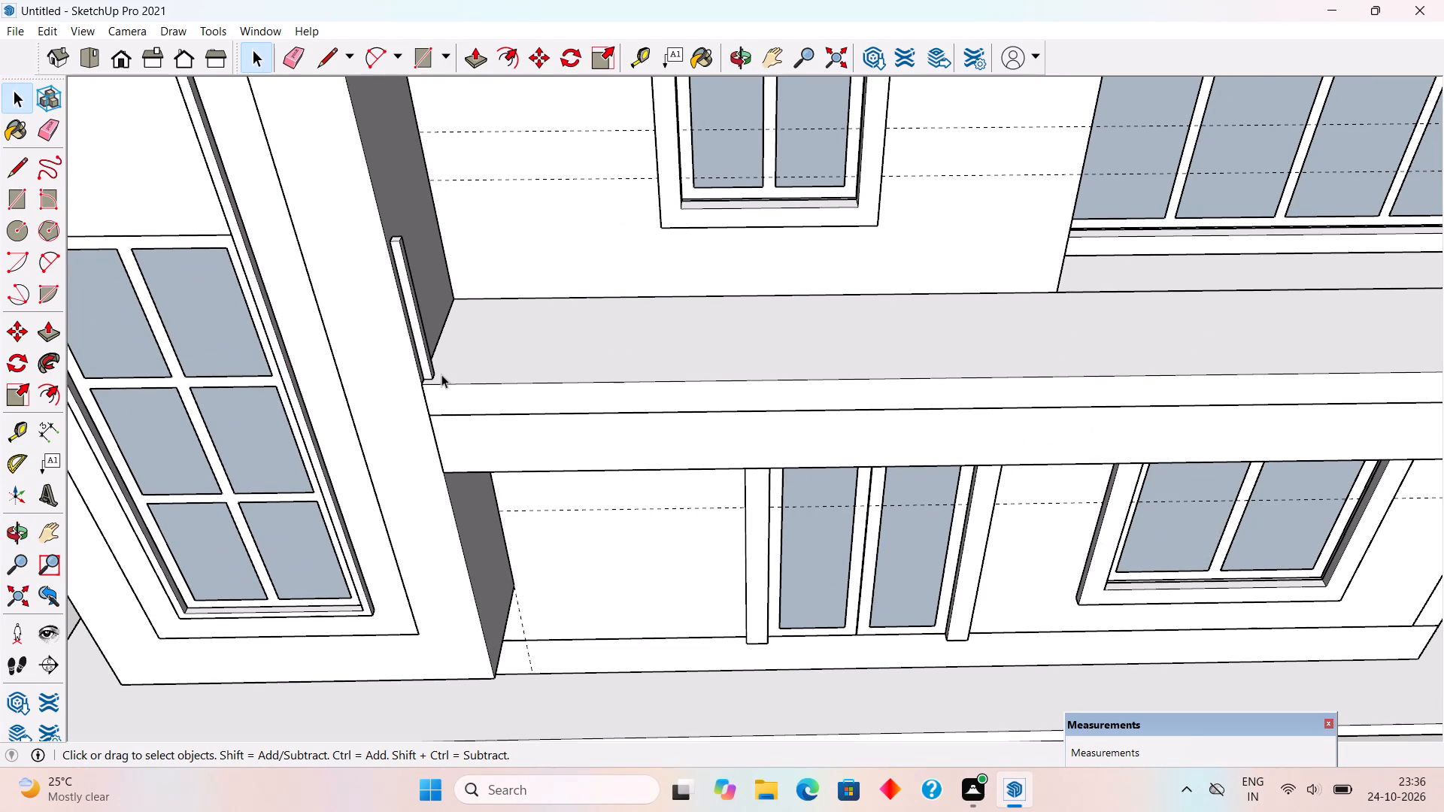
left_click(431, 372)
key("m")
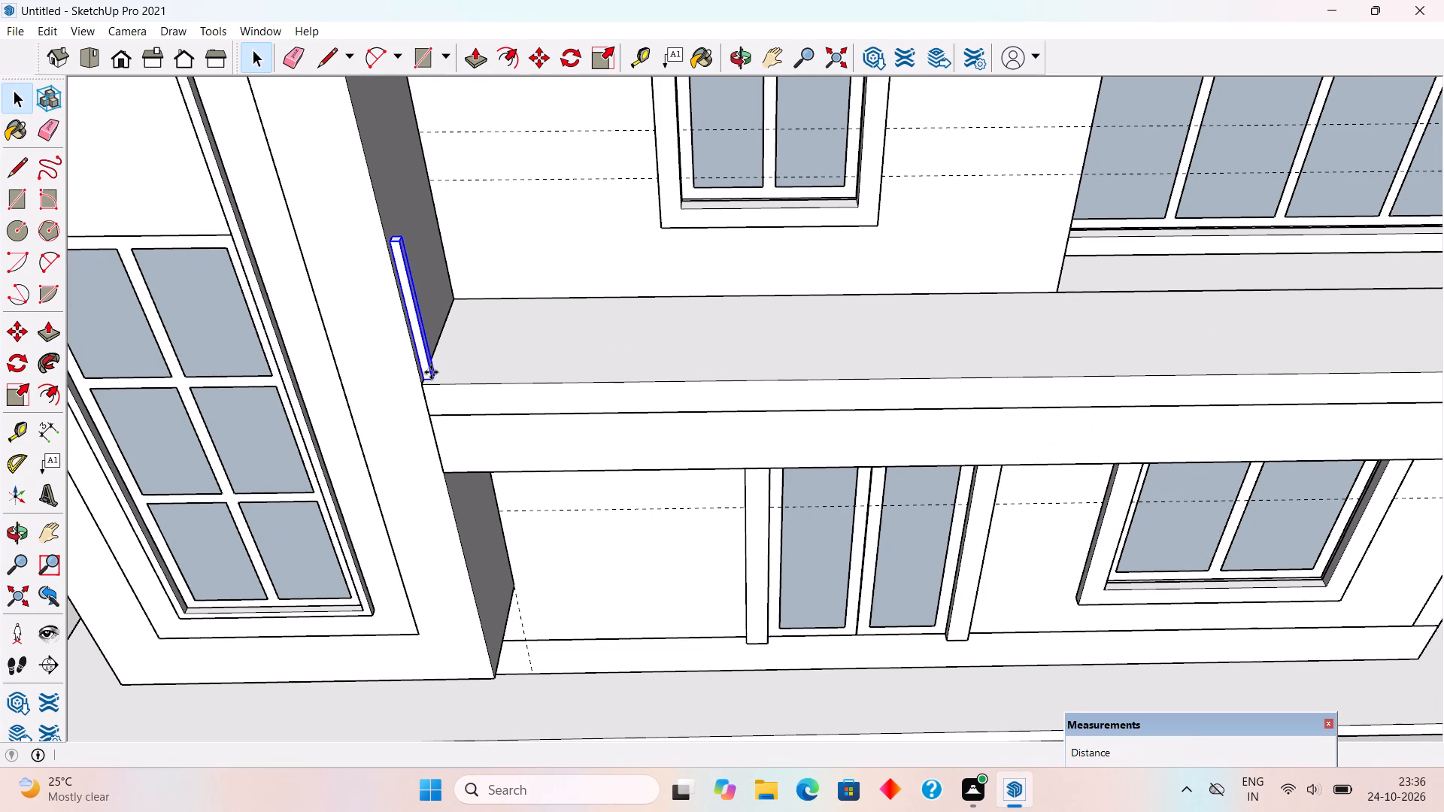
left_click(431, 372)
scroll(821, 359, "down", 5)
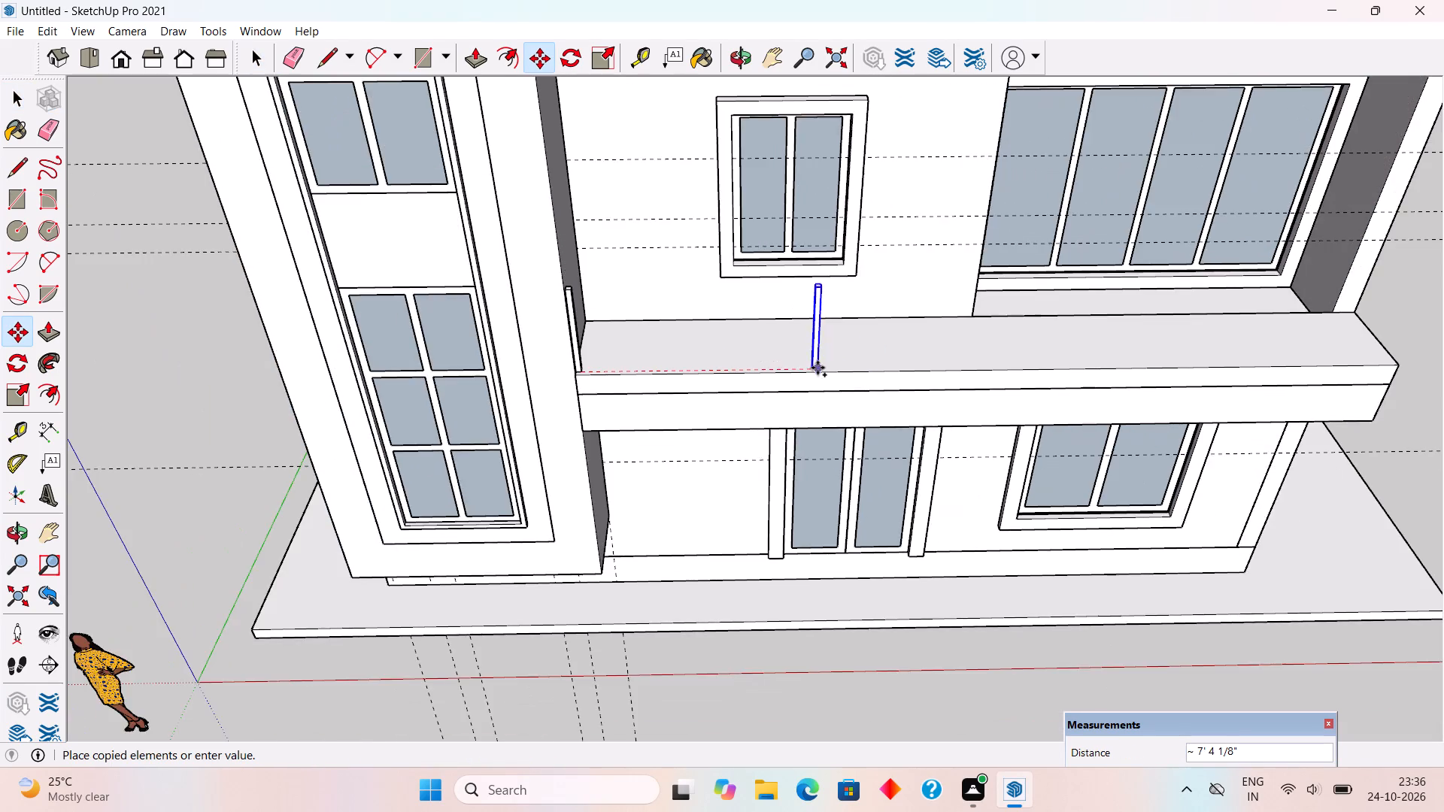
scroll(817, 368, "down", 4)
scroll(1195, 353, "up", 5)
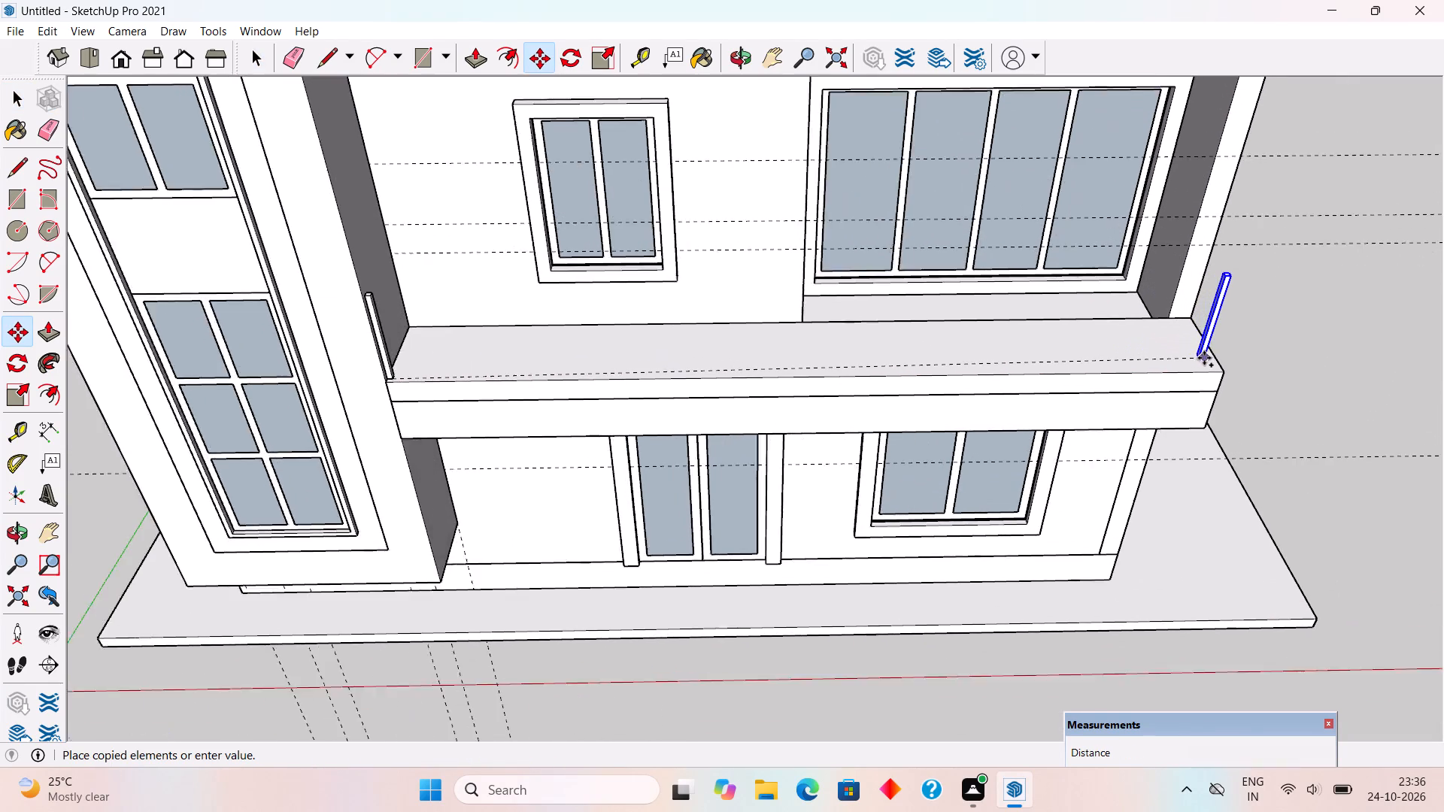
scroll(1204, 358, "up", 4)
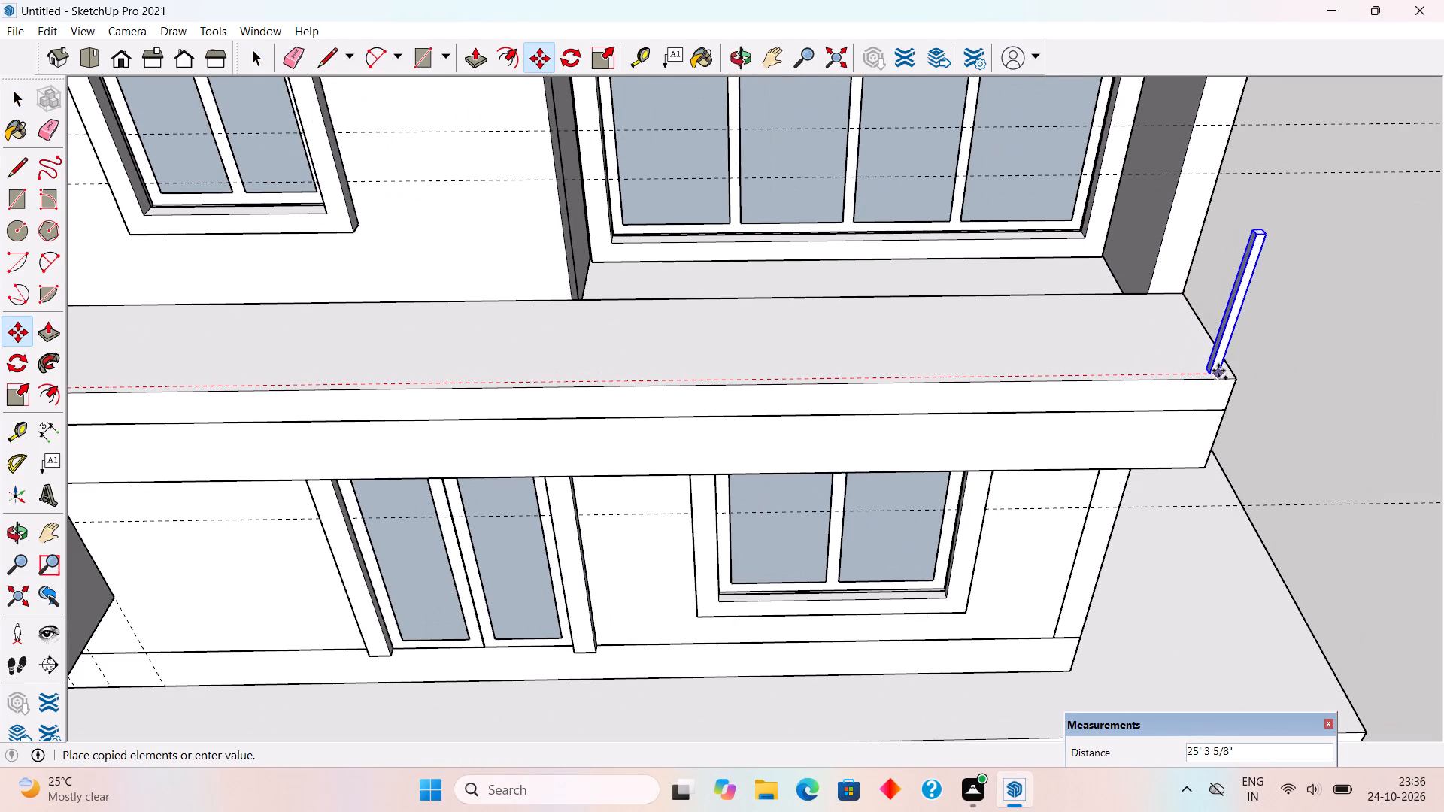
left_click(1218, 371)
Copy the far corner post about 2' 7 7/16" along the balcony's short side to the house wall, and deselect it.
middle_click_drag(1271, 353, 586, 323)
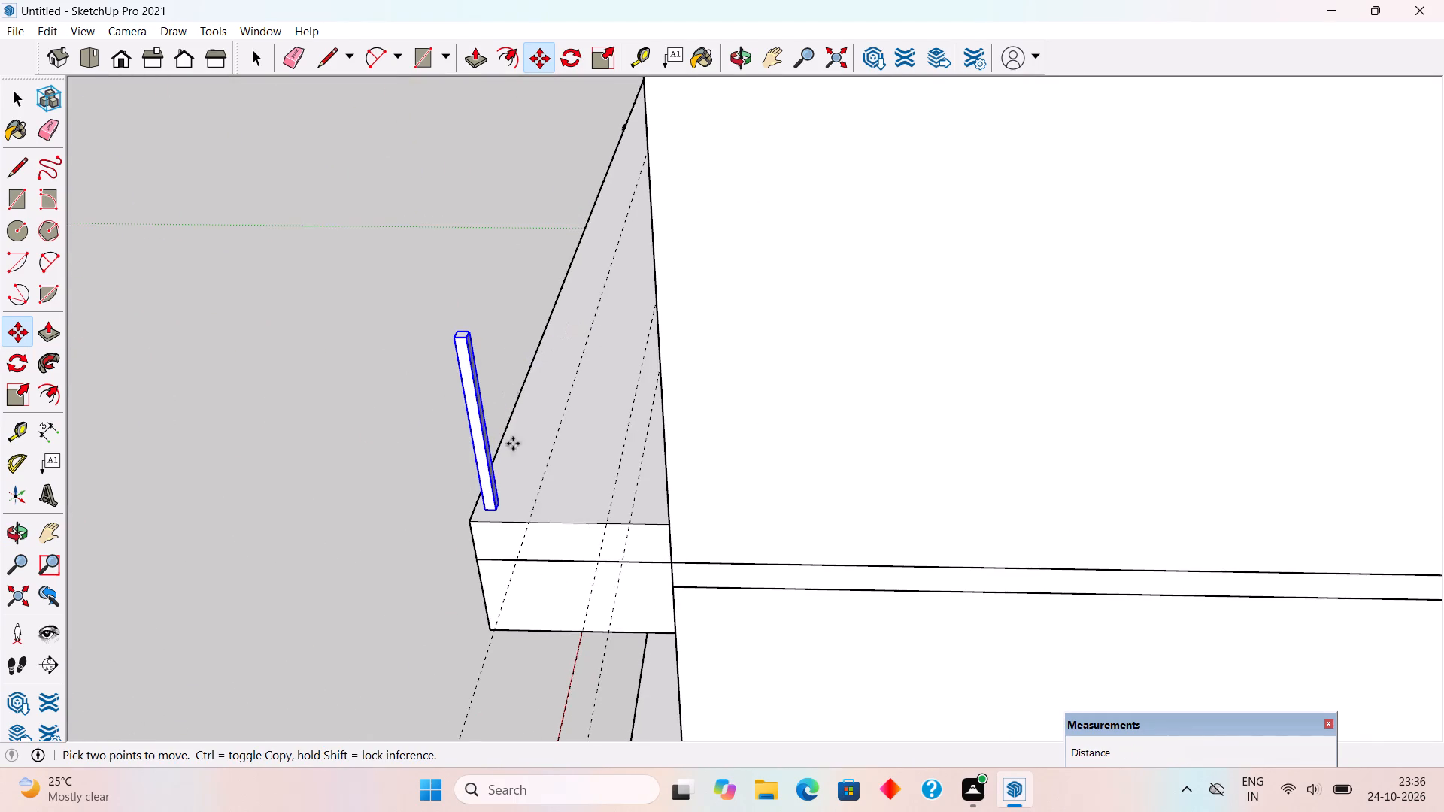
scroll(534, 500, "up", 2)
left_click(486, 503)
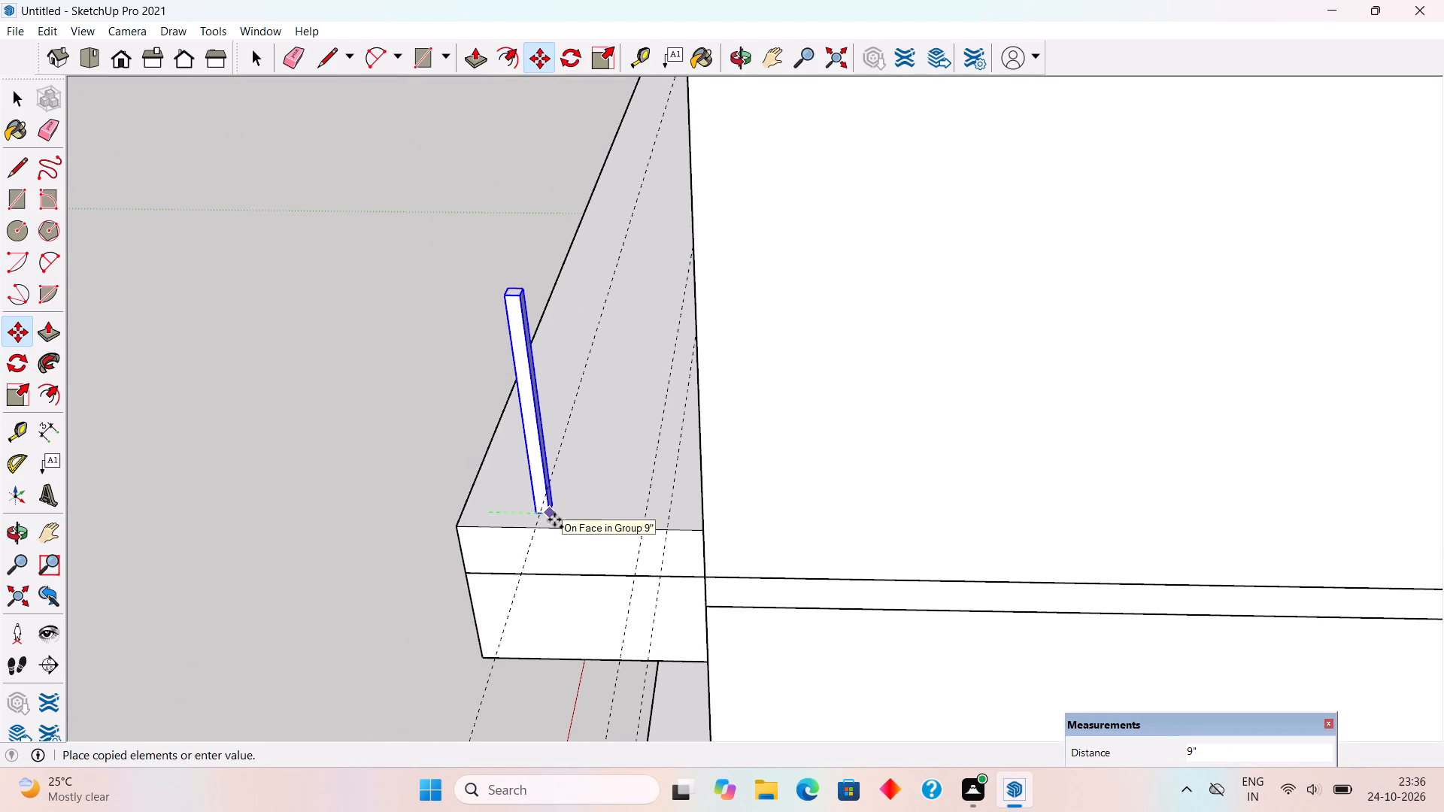
scroll(690, 521, "up", 9)
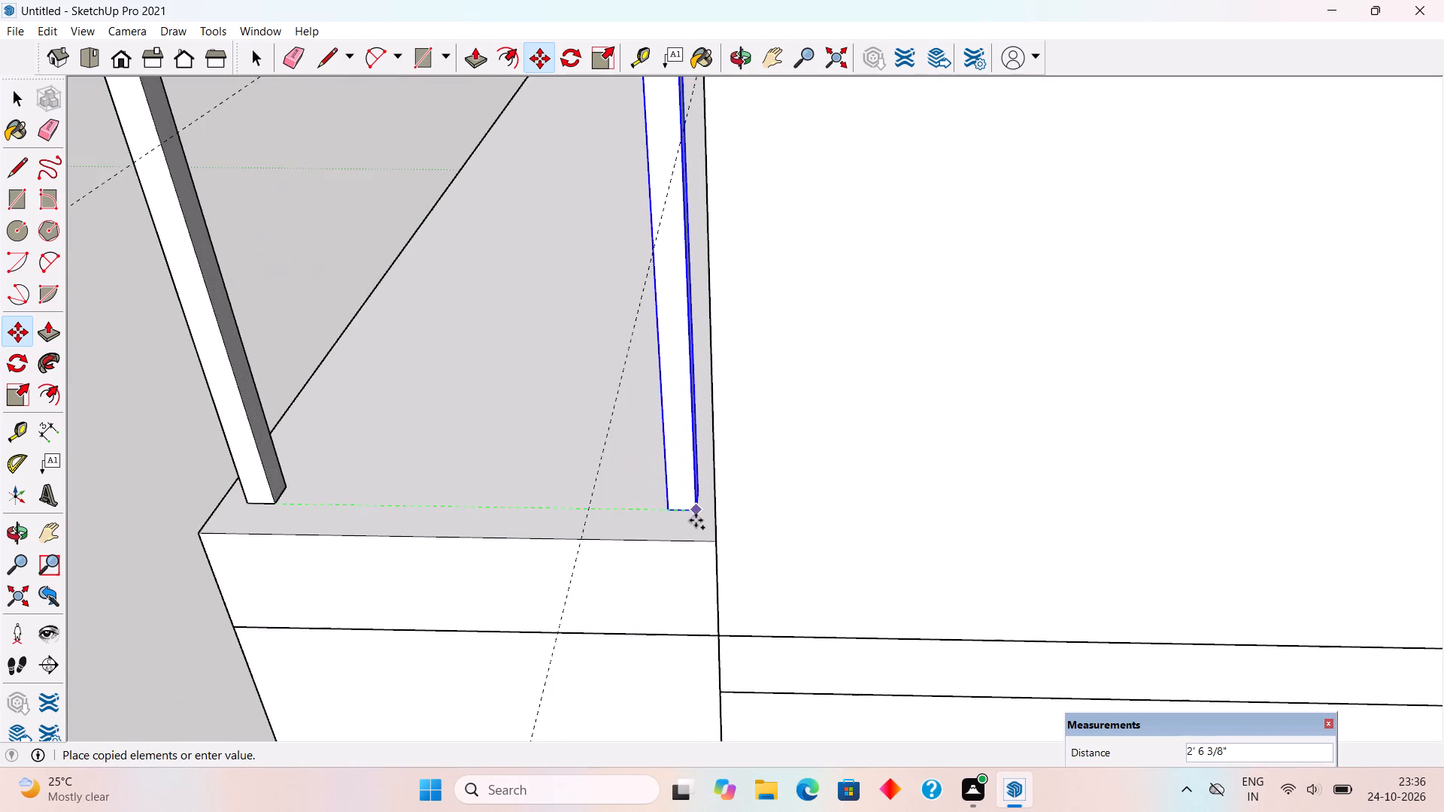
scroll(696, 520, "up", 2)
left_click(718, 511)
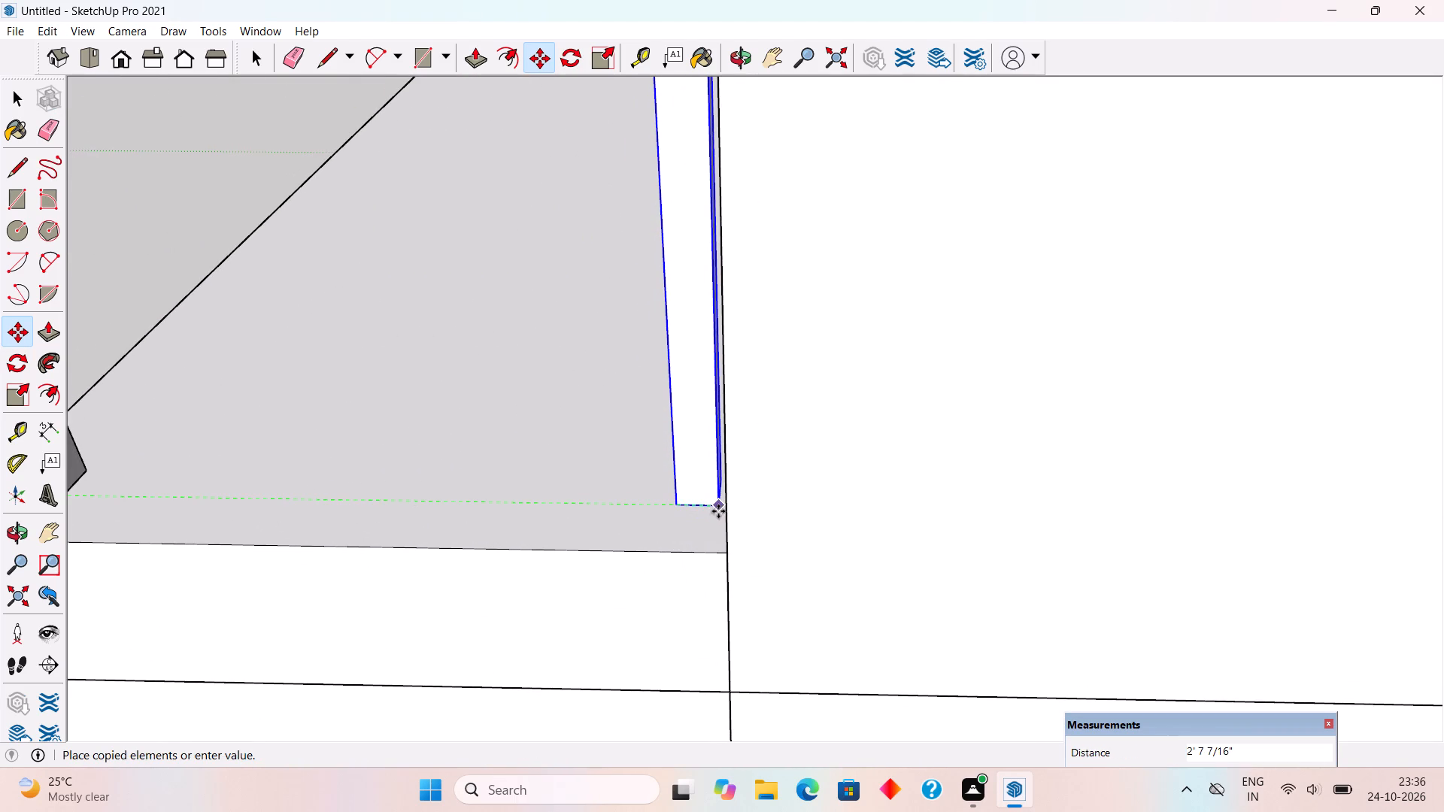
key("space")
scroll(724, 510, "down", 15)
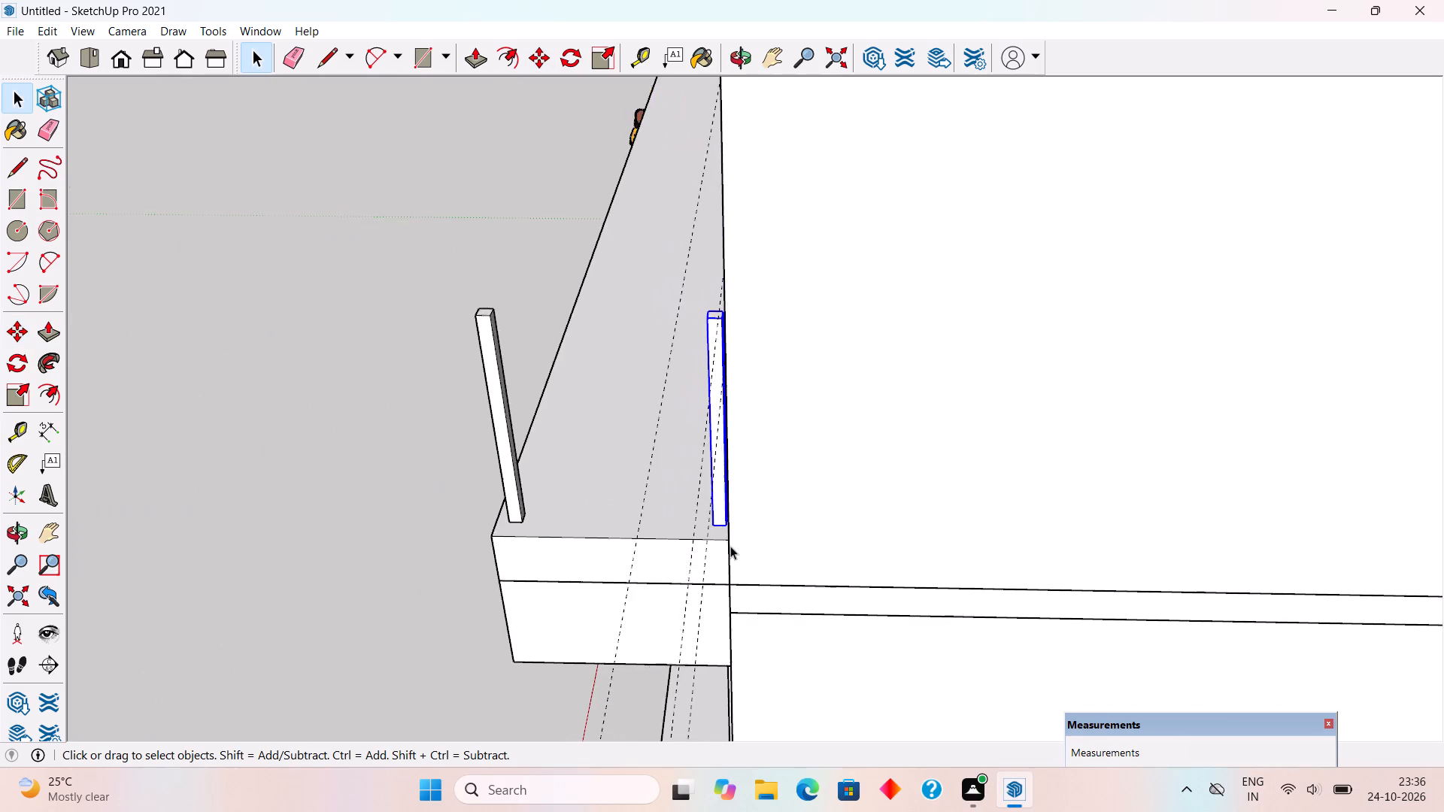
scroll(679, 559, "down", 5)
middle_click_drag(548, 605, 1156, 465)
left_click(1245, 359)
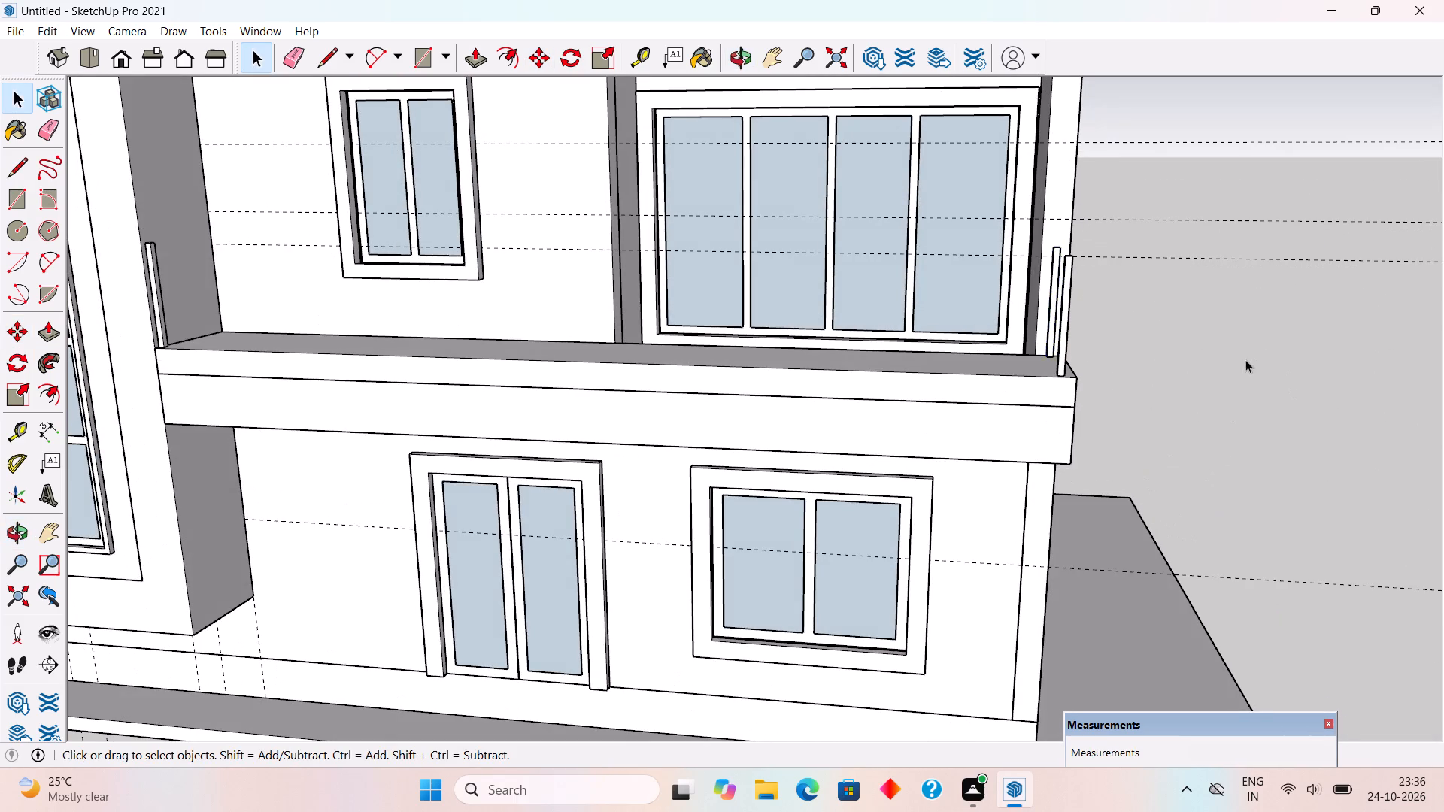
Draw a 25' 1 5/8" by 3' rectangle between the two front corner posts as the balcony's front railing panel.
middle_click_drag(1066, 450, 1210, 447)
scroll(1211, 447, "down", 1)
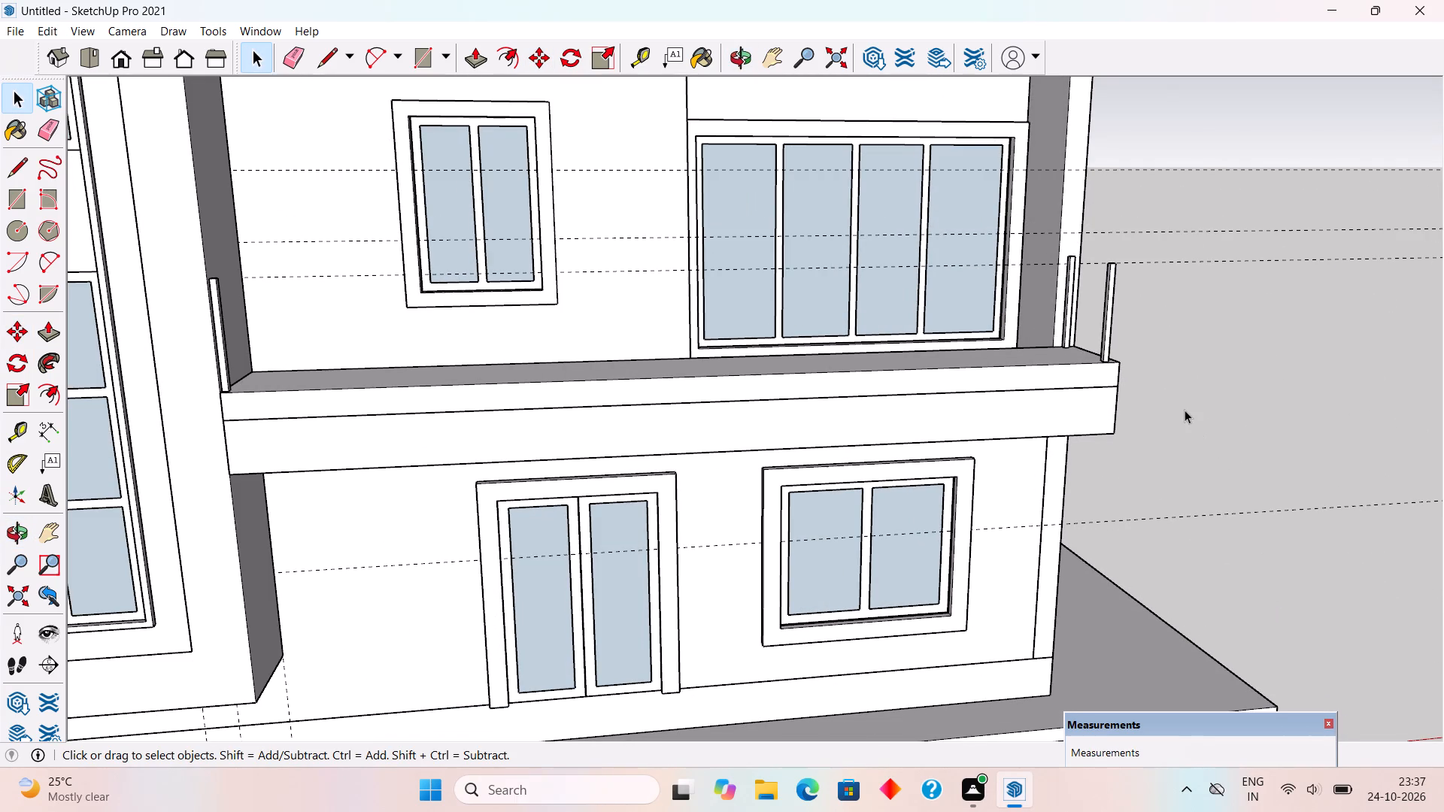
key("r")
scroll(216, 293, "up", 13)
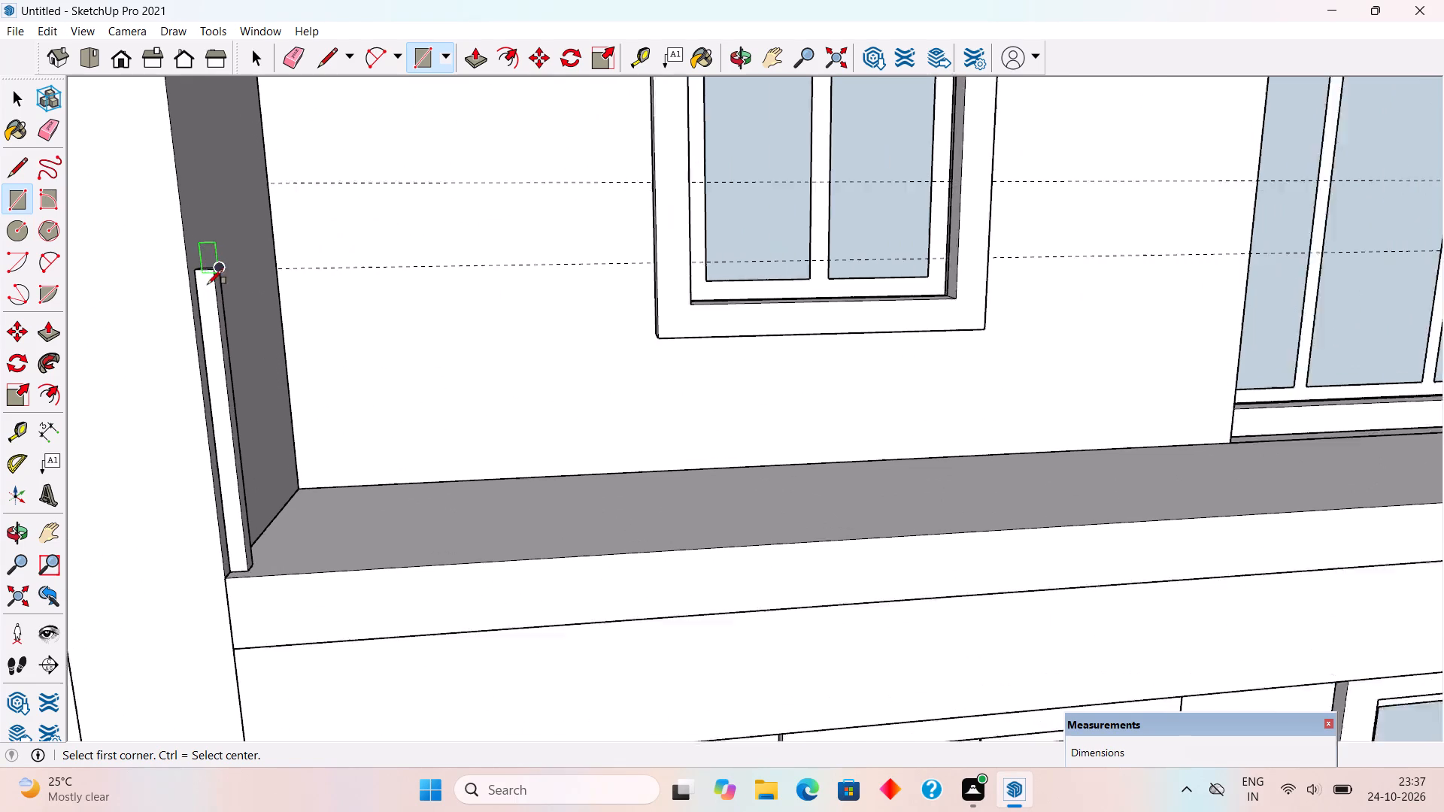
scroll(208, 284, "up", 4)
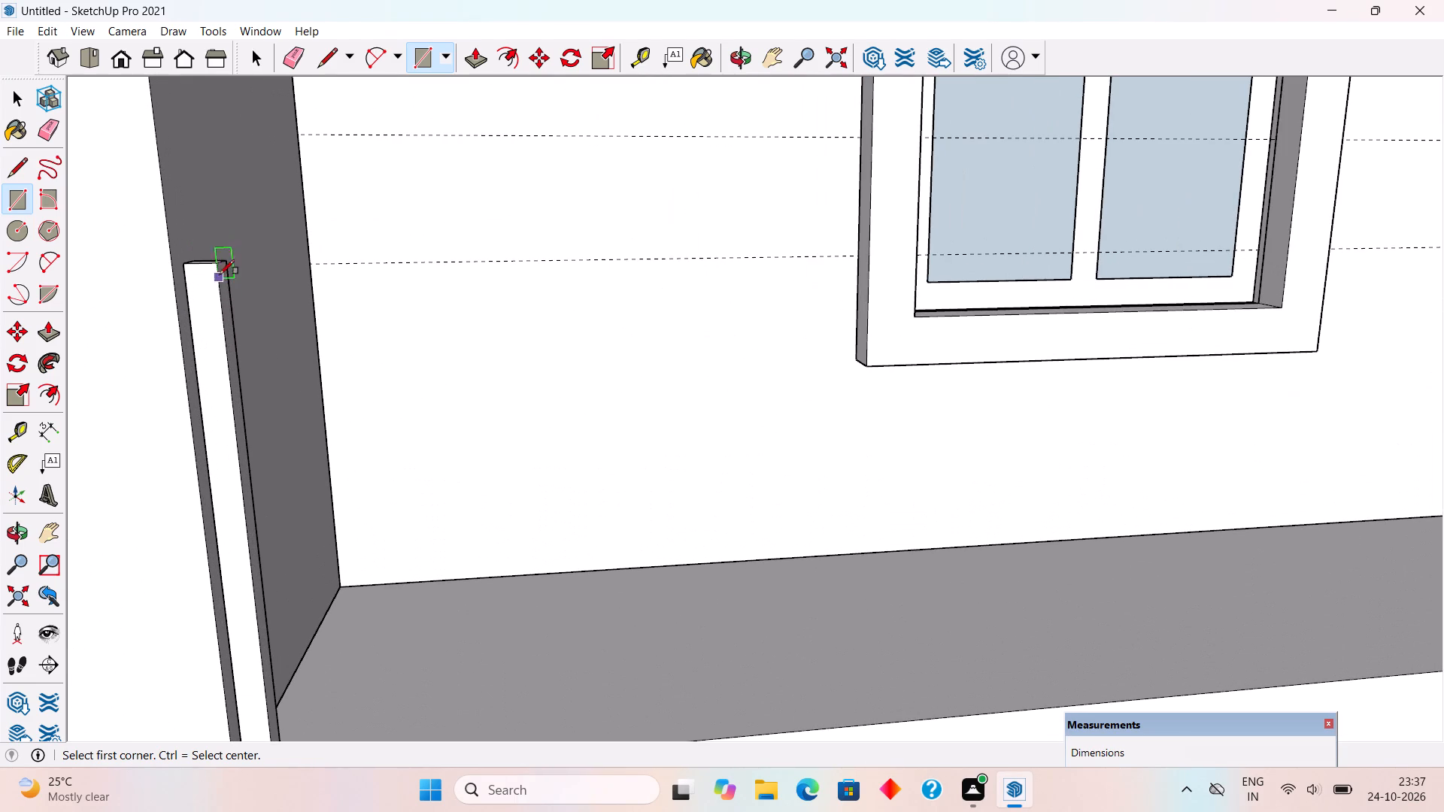
left_click(212, 265)
scroll(212, 265, "down", 3)
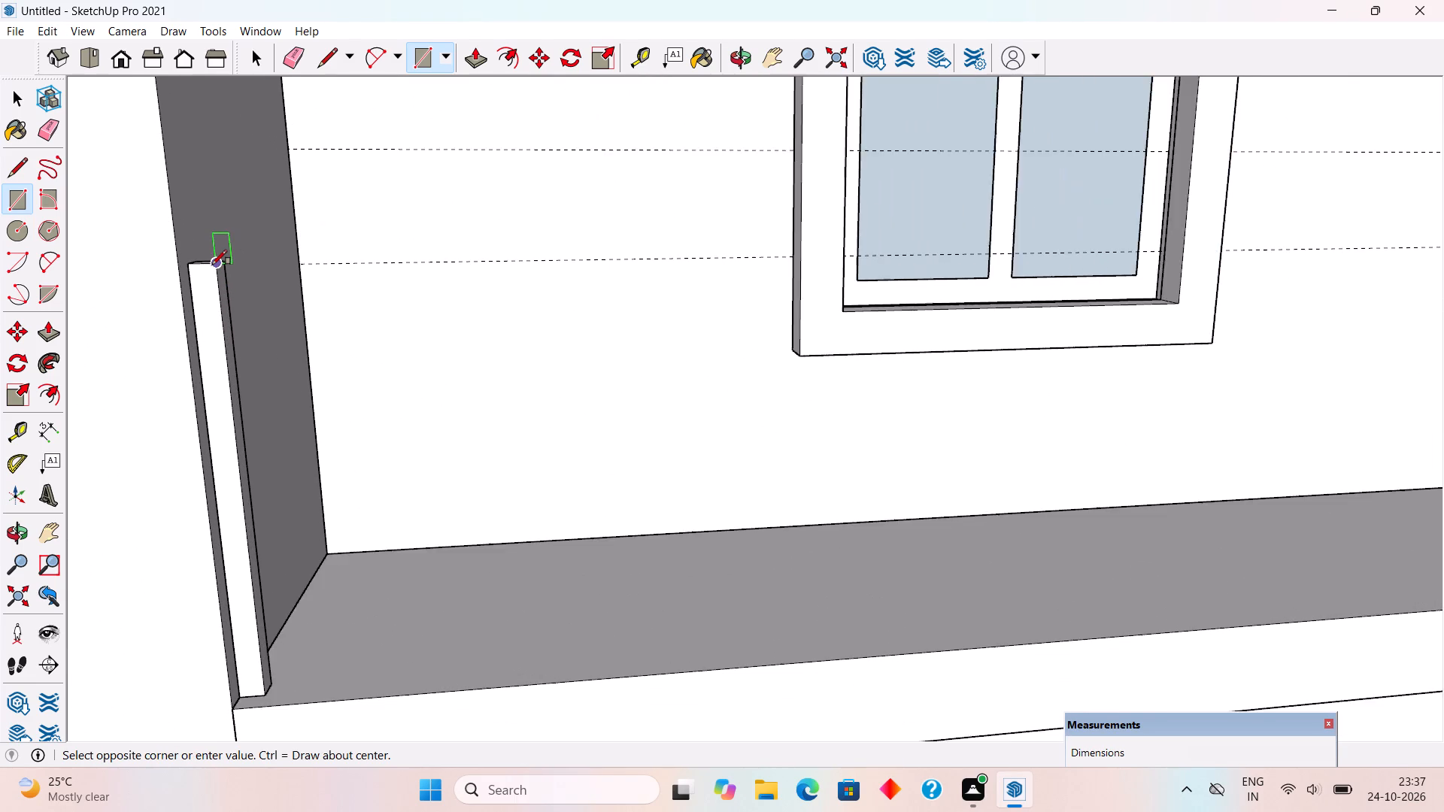
scroll(212, 265, "down", 16)
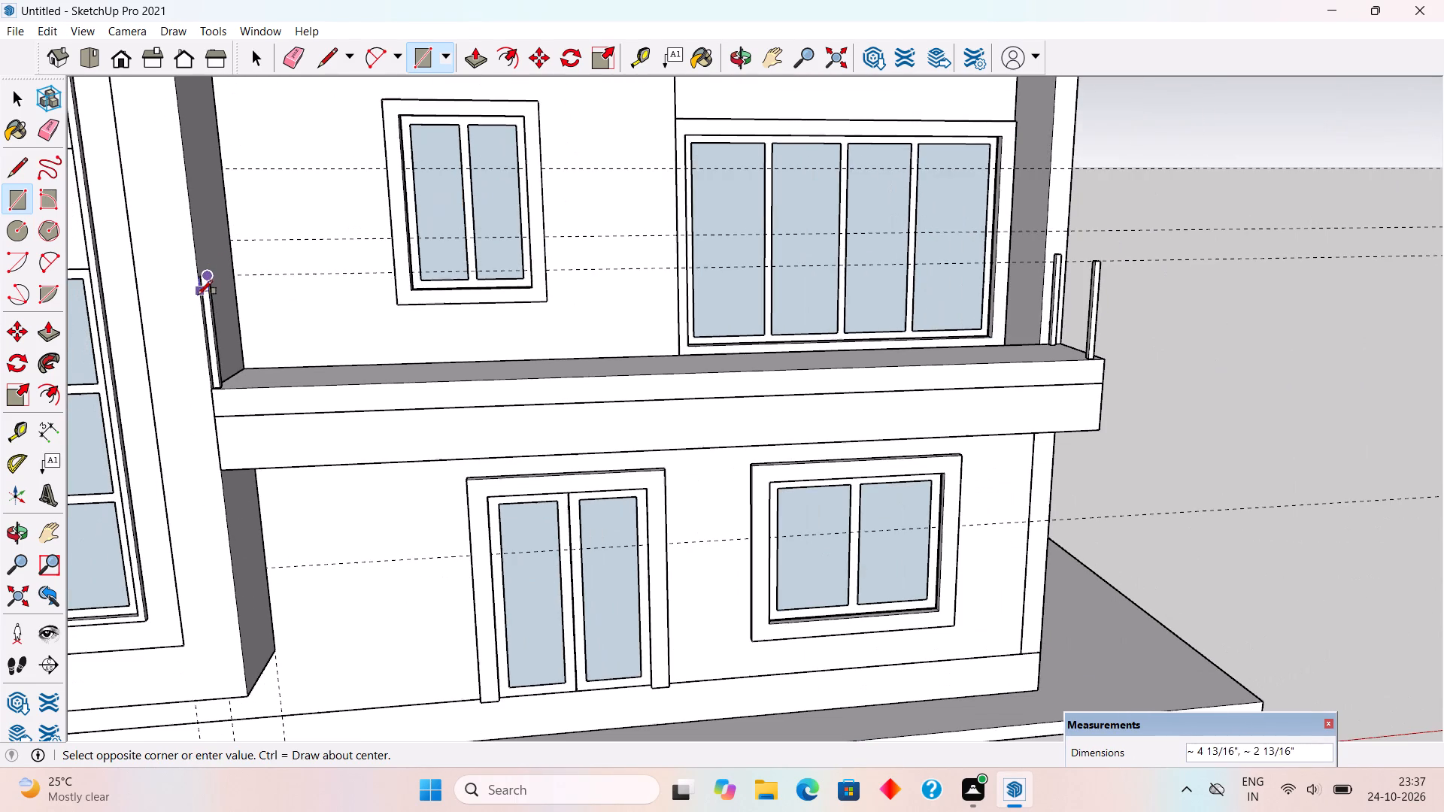
scroll(1094, 359, "up", 11)
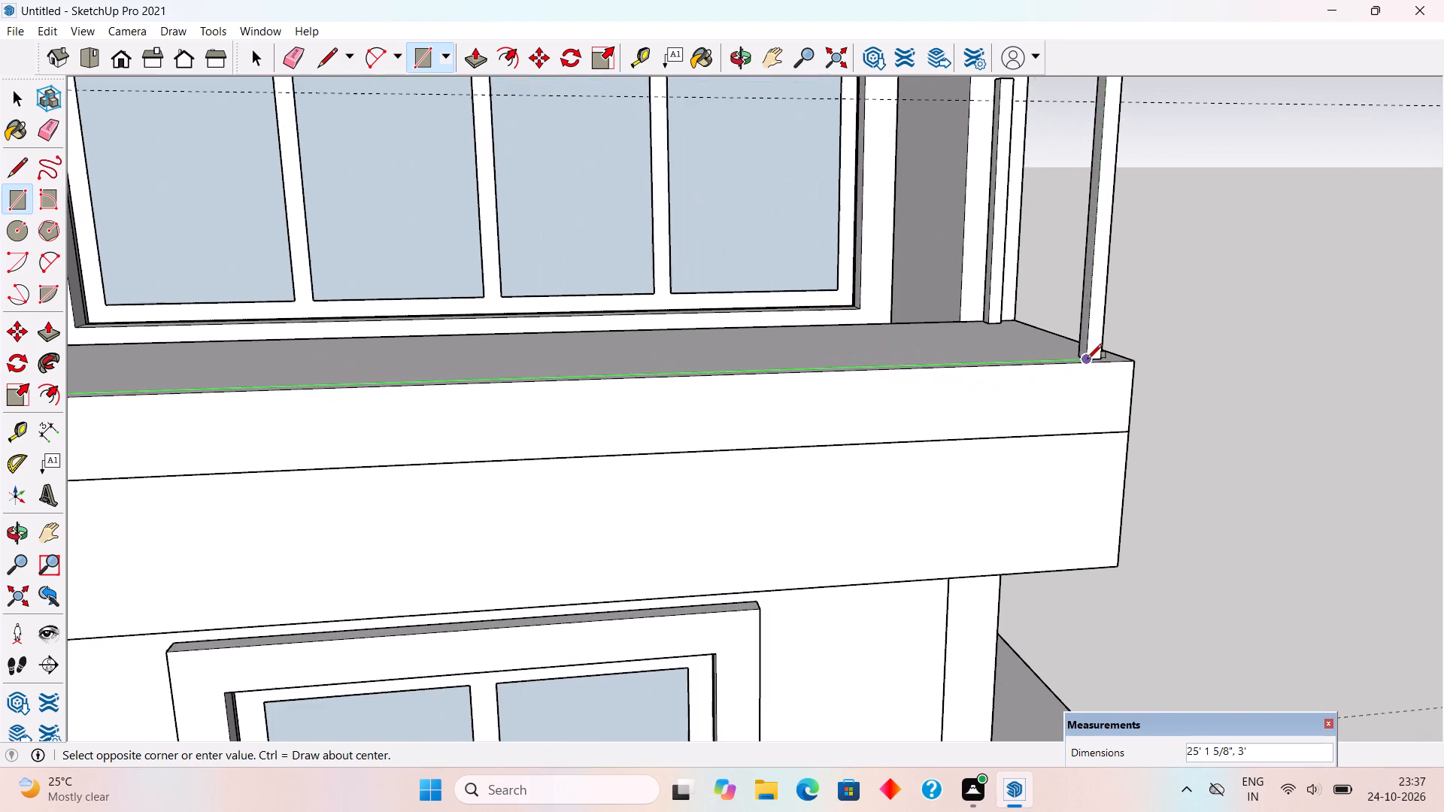
left_click(1088, 359)
Draw a 2' 5 7/16" by 3' rectangle between the two posts on the balcony's short side and make it a group.
middle_click_drag(1168, 371, 480, 525)
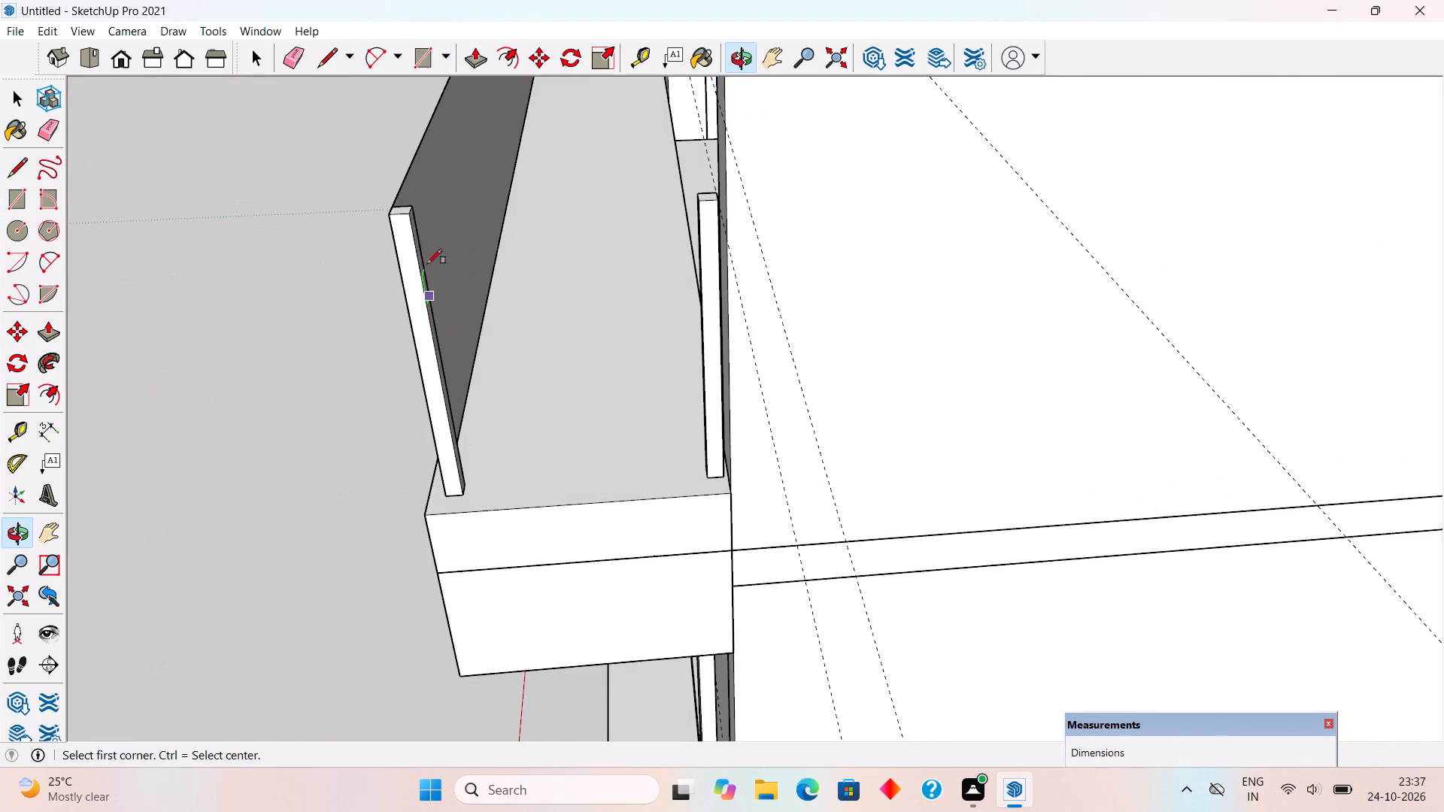
left_click(404, 217)
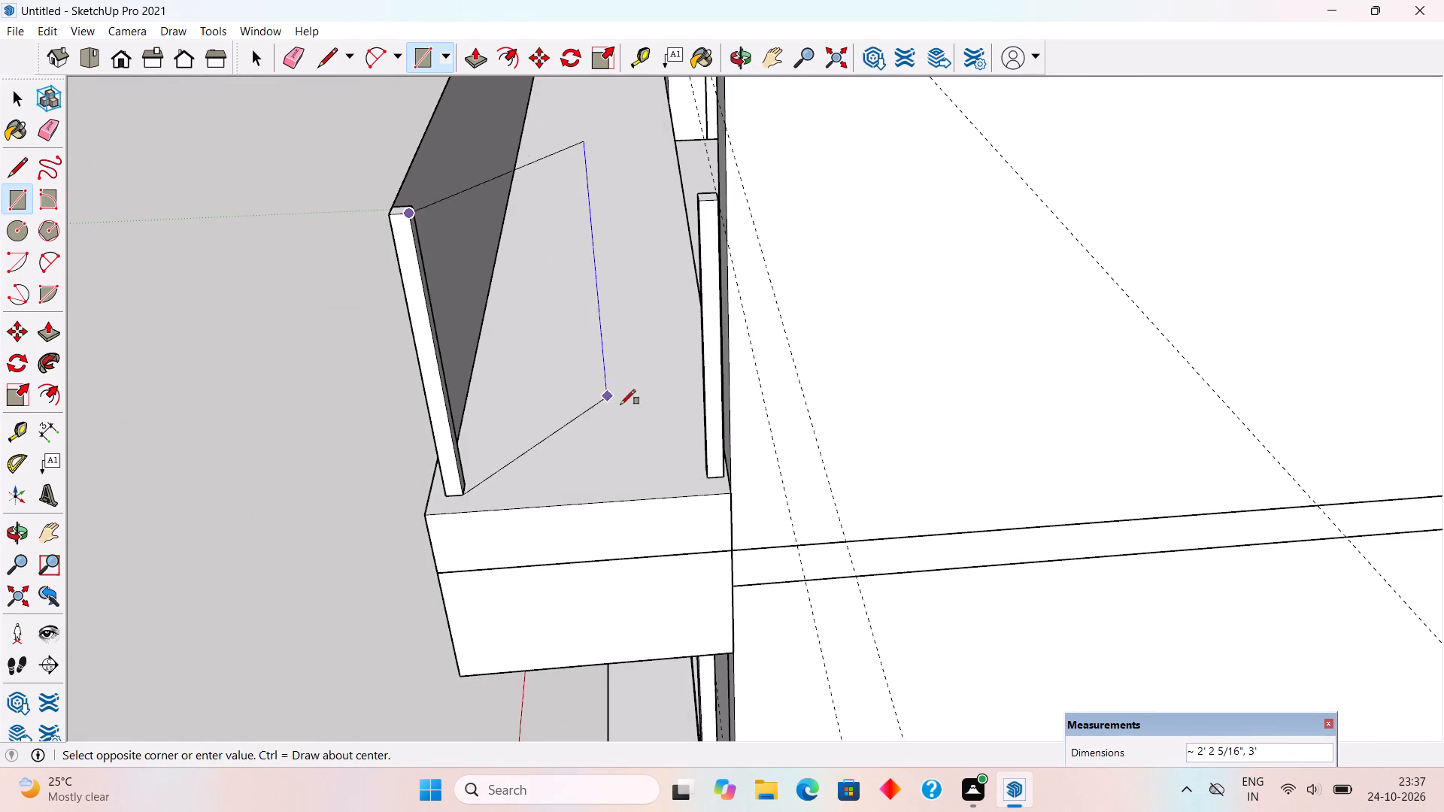
left_click(711, 480)
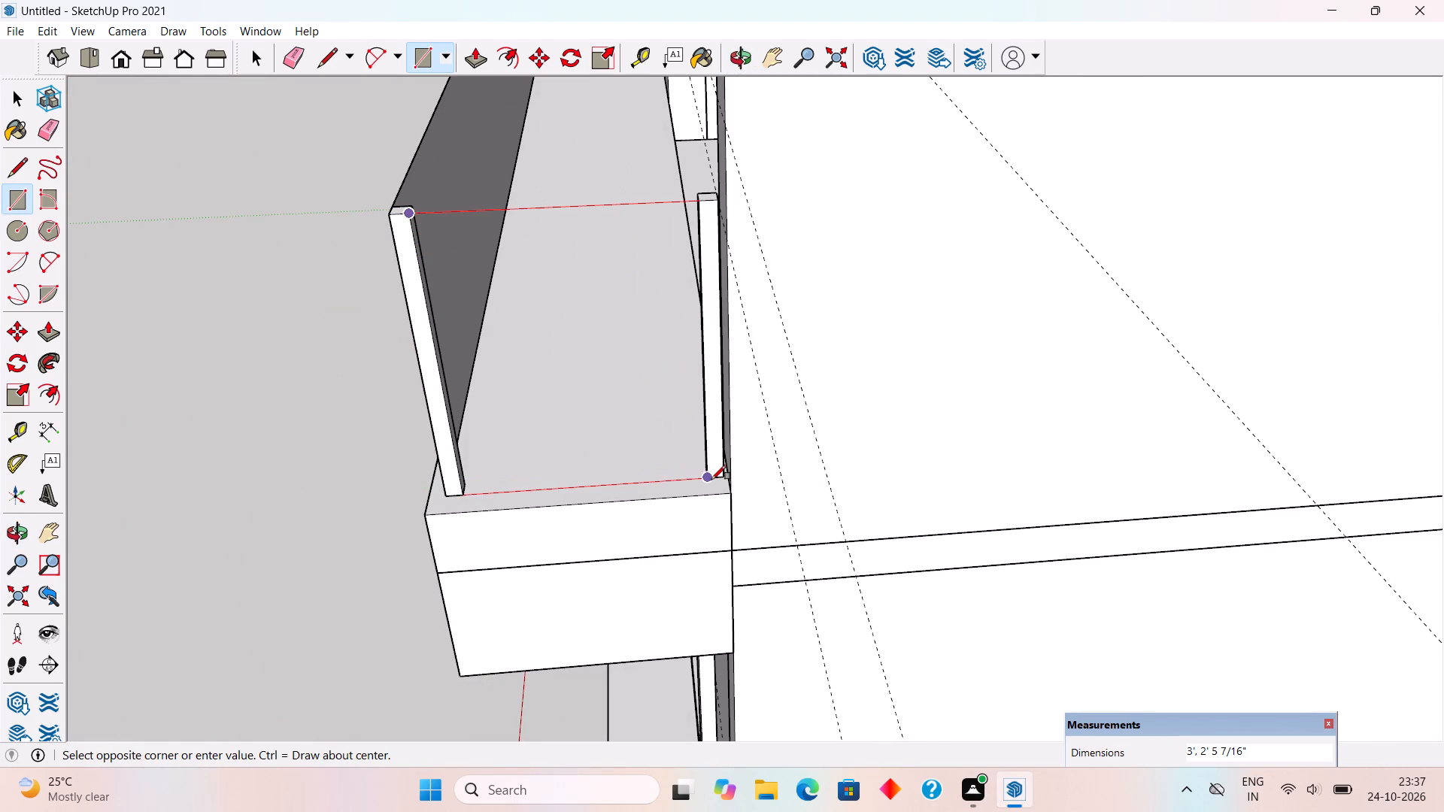
key("space")
triple_click(645, 429)
right_click(645, 429)
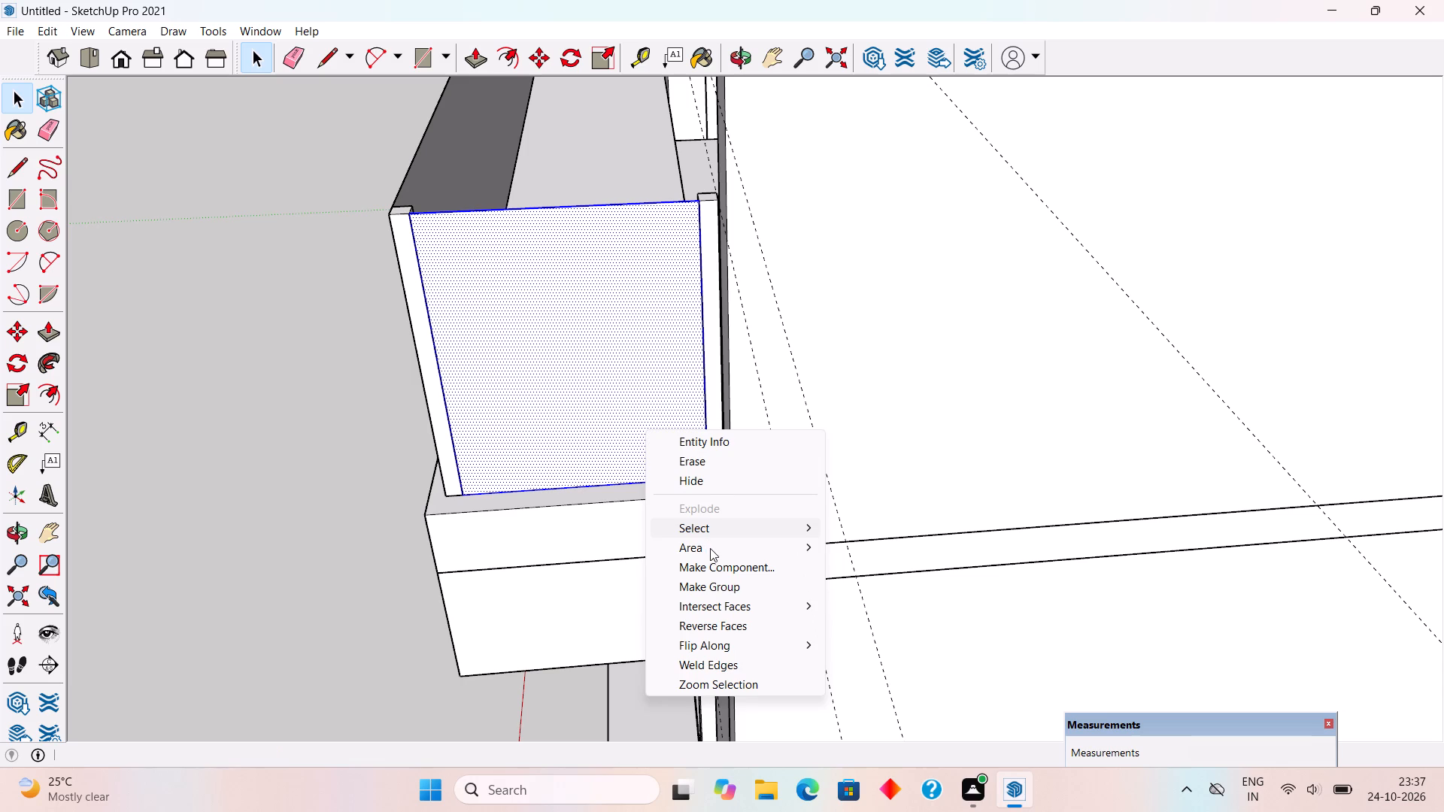
left_click(717, 577)
Make the long front railing panel face with its edges a group and deselect it.
scroll(662, 526, "down", 4)
scroll(323, 467, "down", 1)
middle_click_drag(323, 470, 1139, 495)
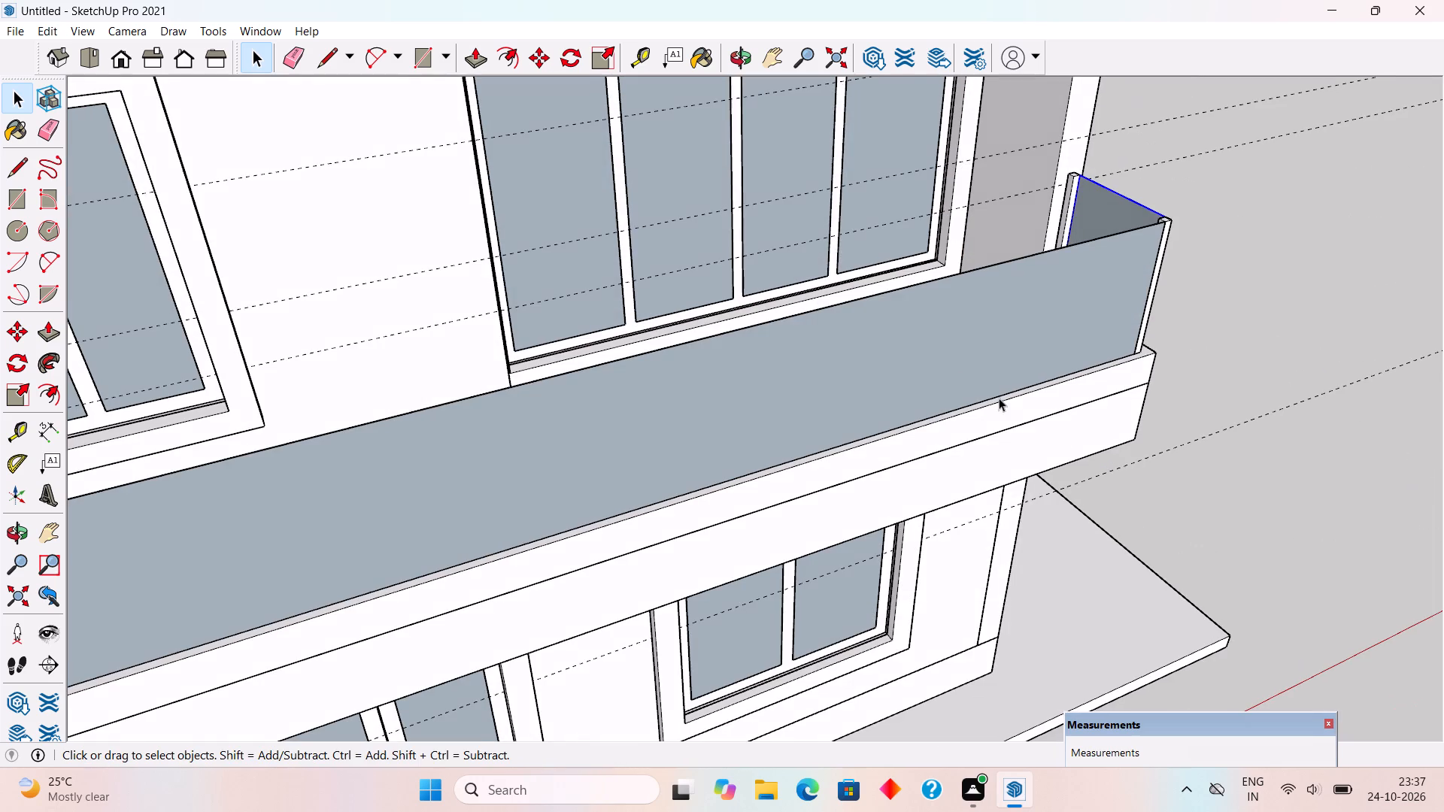
left_click(958, 375)
double_click(958, 375)
right_click(958, 375)
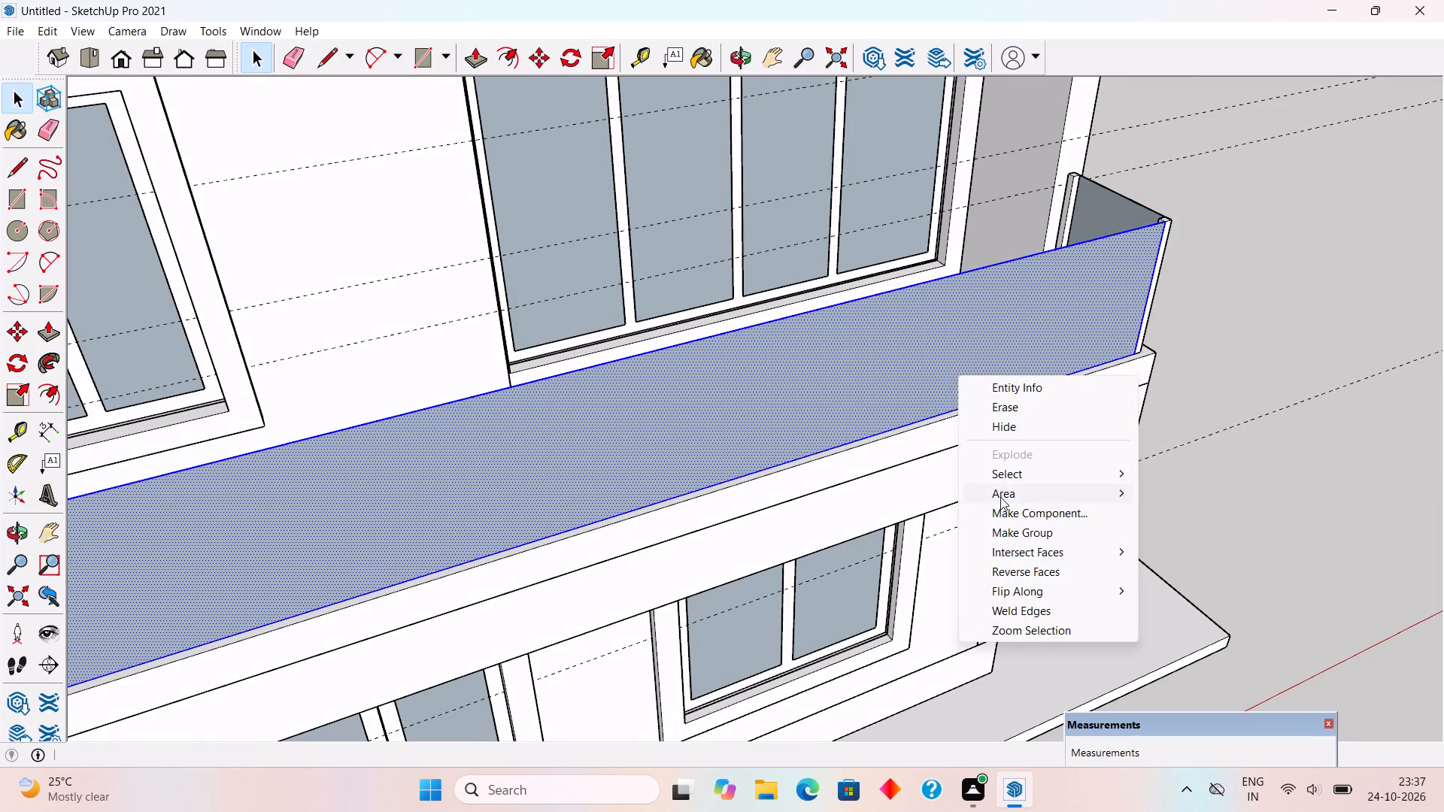
left_click(1024, 535)
scroll(1025, 529, "down", 5)
left_click(1209, 486)
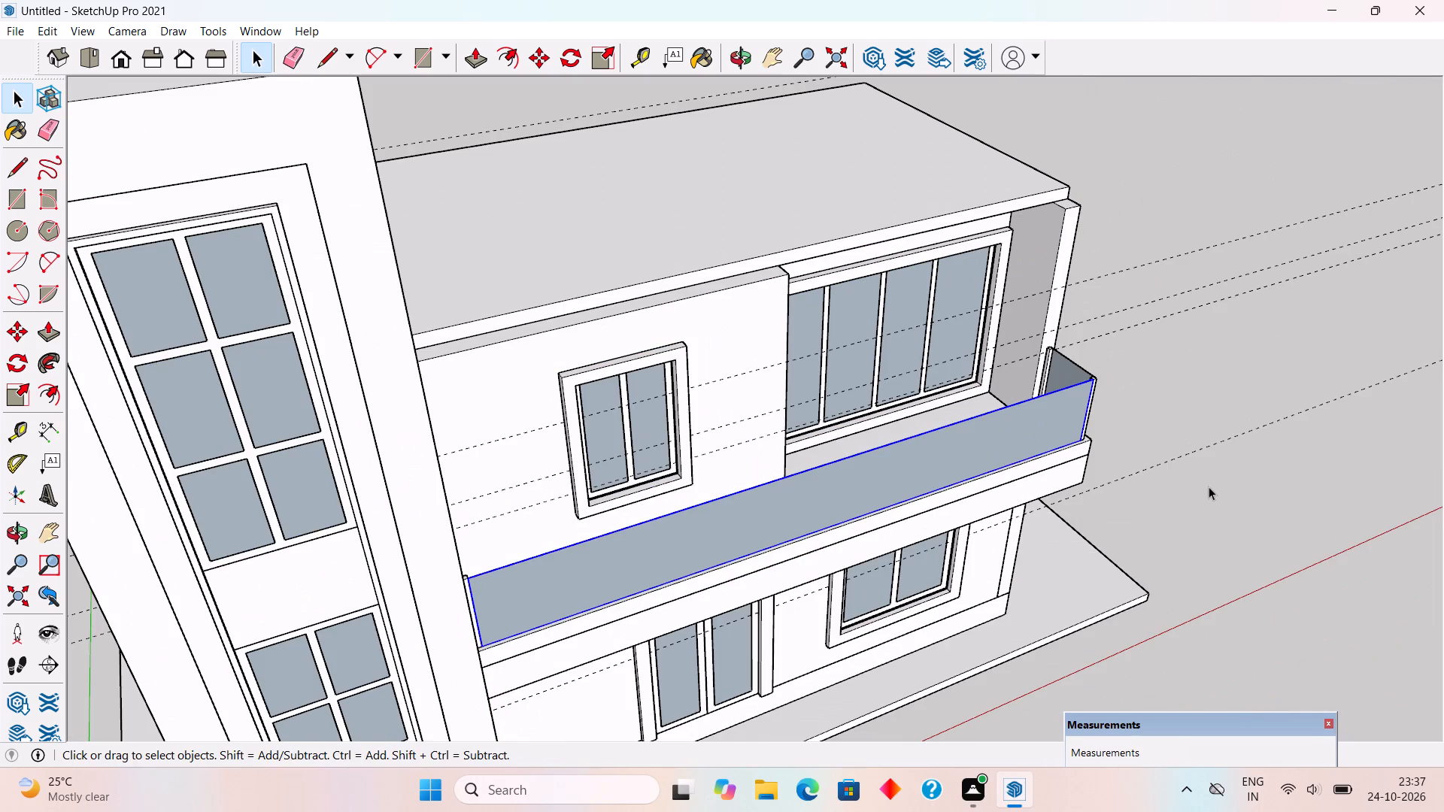
Open the roof slab group and draw a short vertical line on its front face where it meets the stair tower.
middle_click_drag(1191, 580, 1028, 294)
scroll(1027, 294, "down", 4)
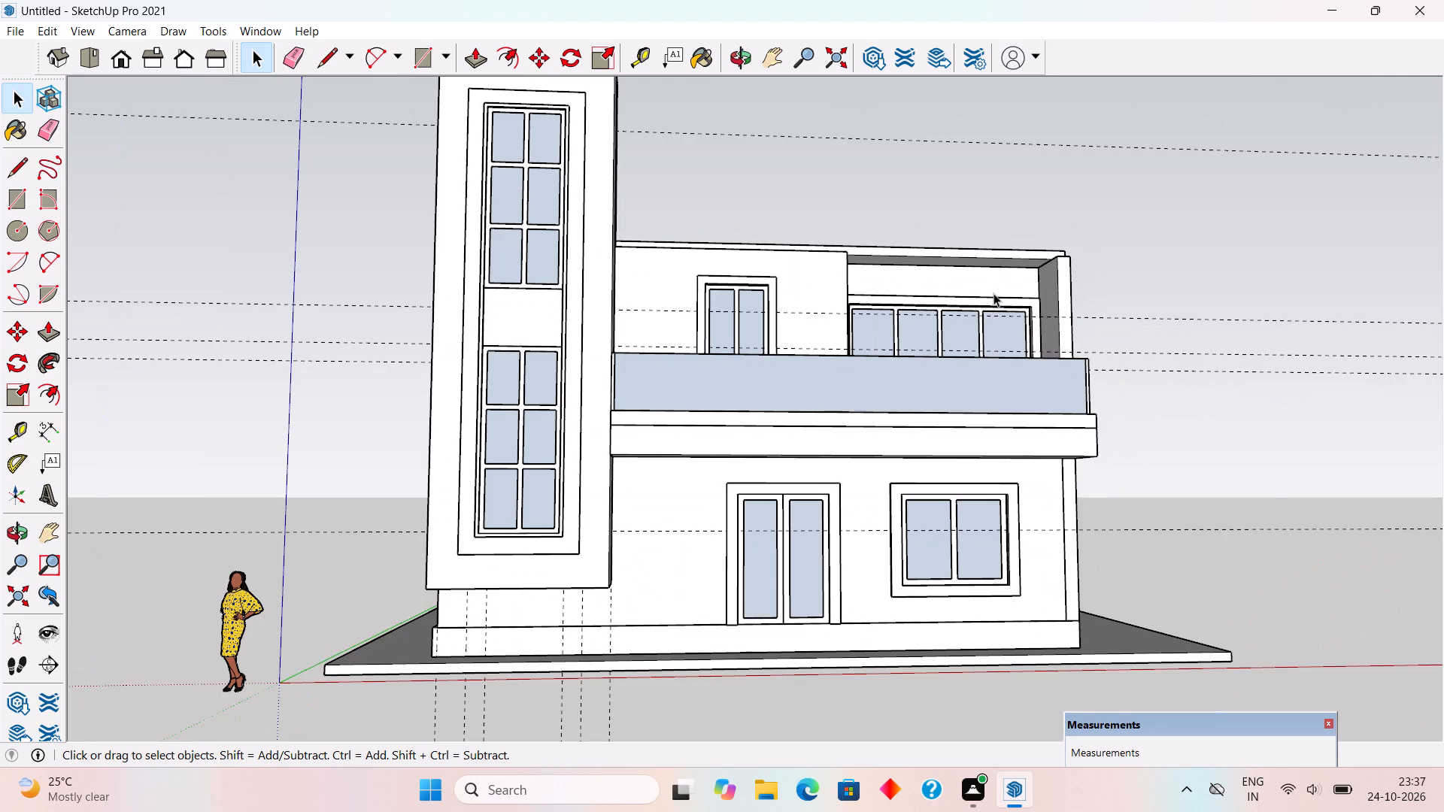
middle_click_drag(1001, 250, 959, 385)
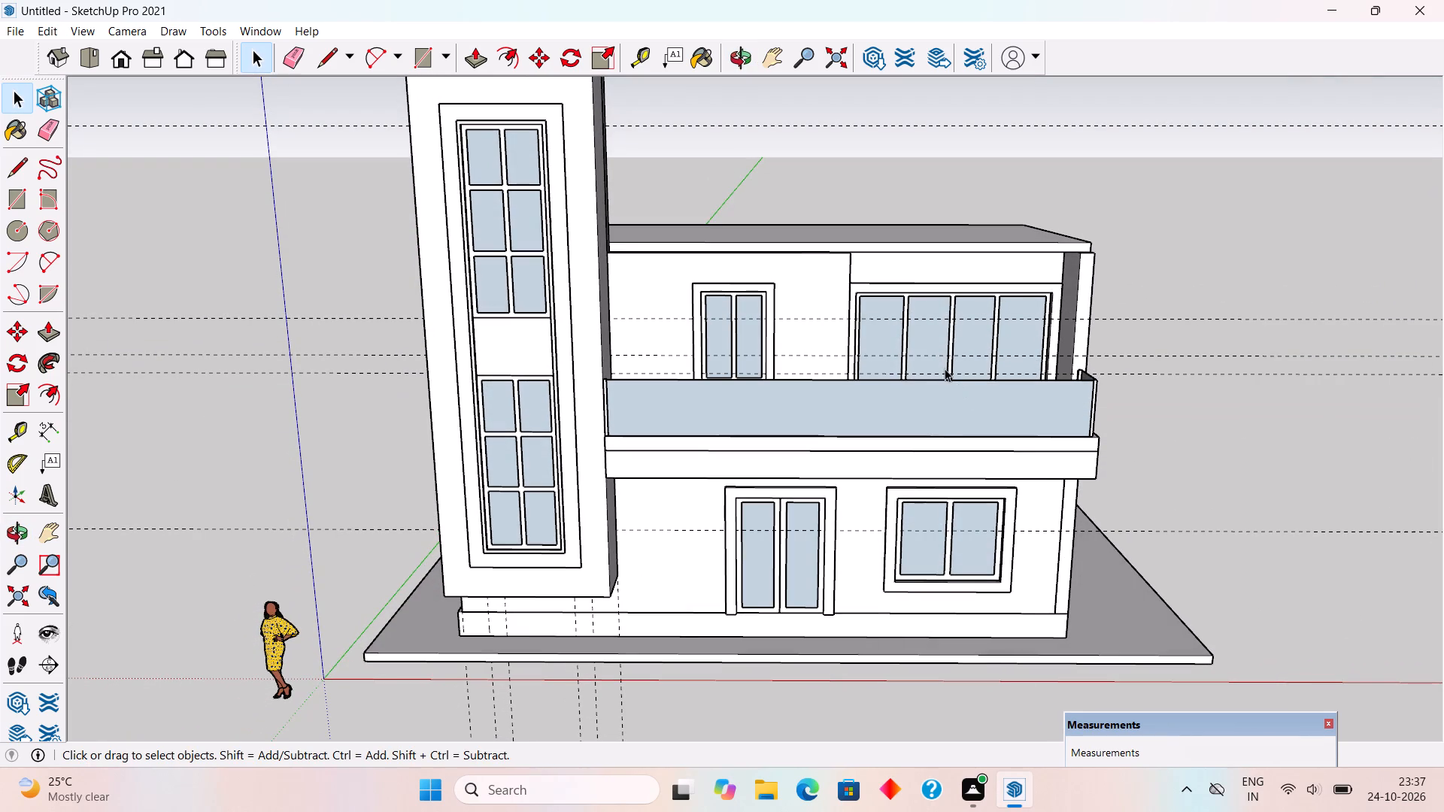
scroll(784, 268, "up", 5)
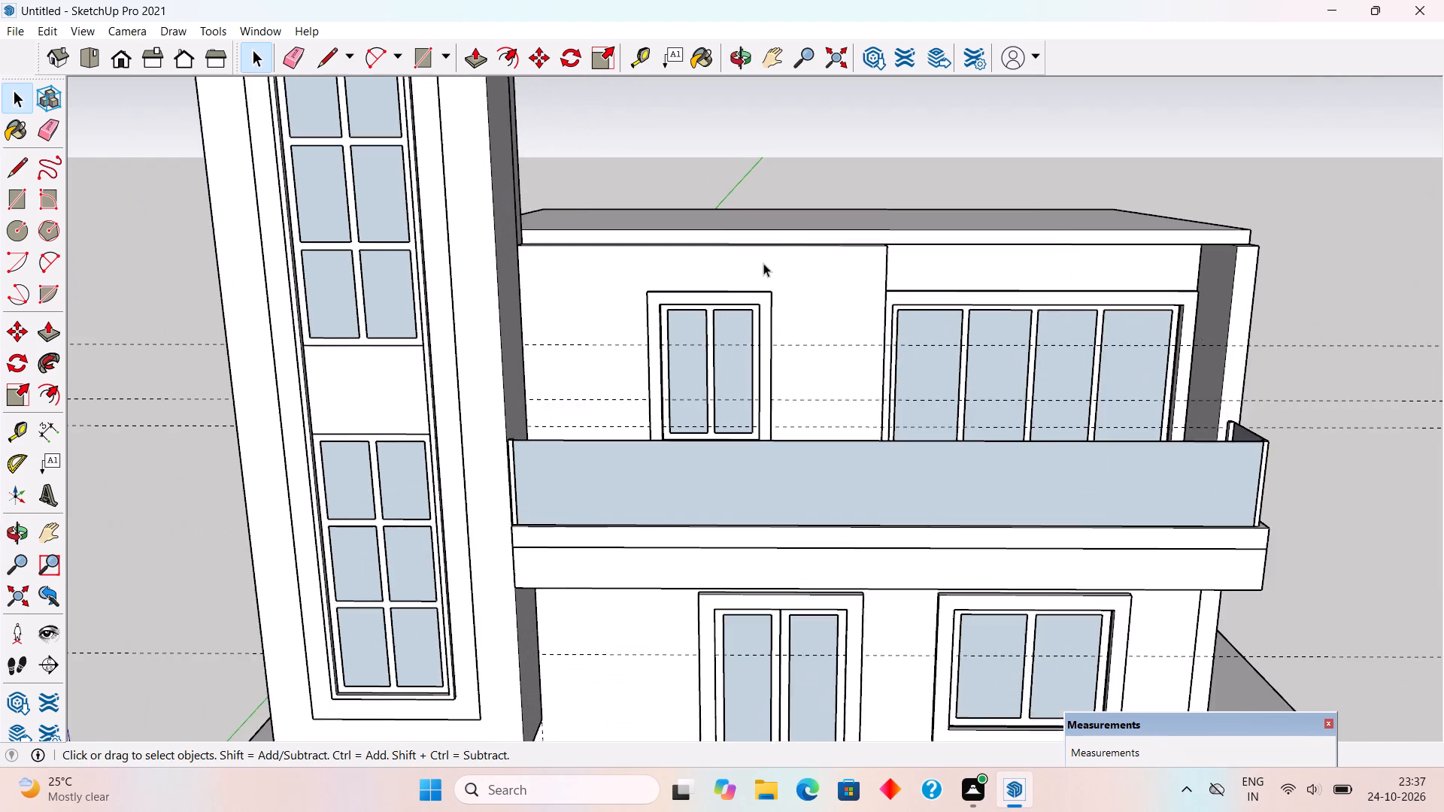
scroll(763, 263, "up", 1)
middle_click_drag(816, 220, 553, 338)
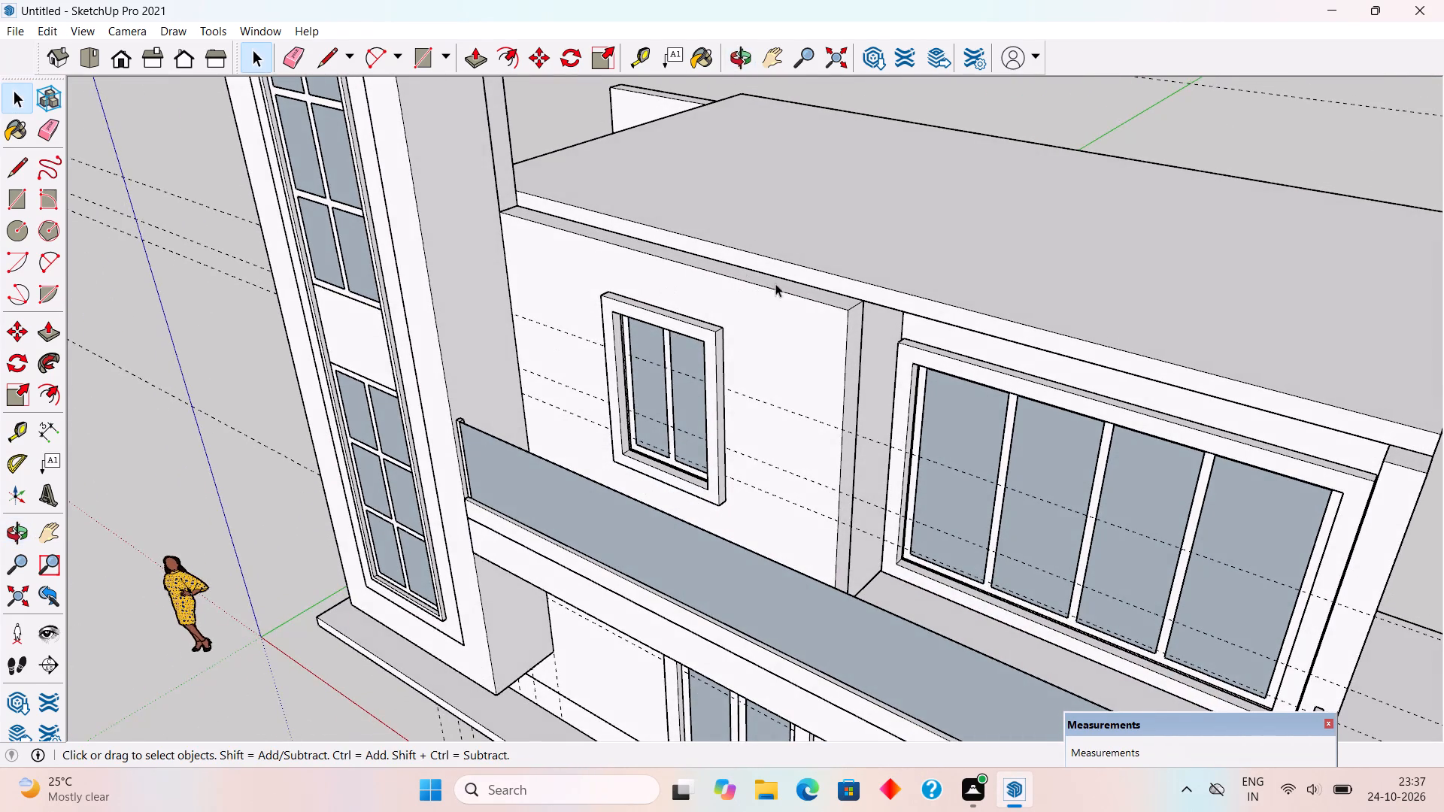
scroll(783, 283, "up", 2)
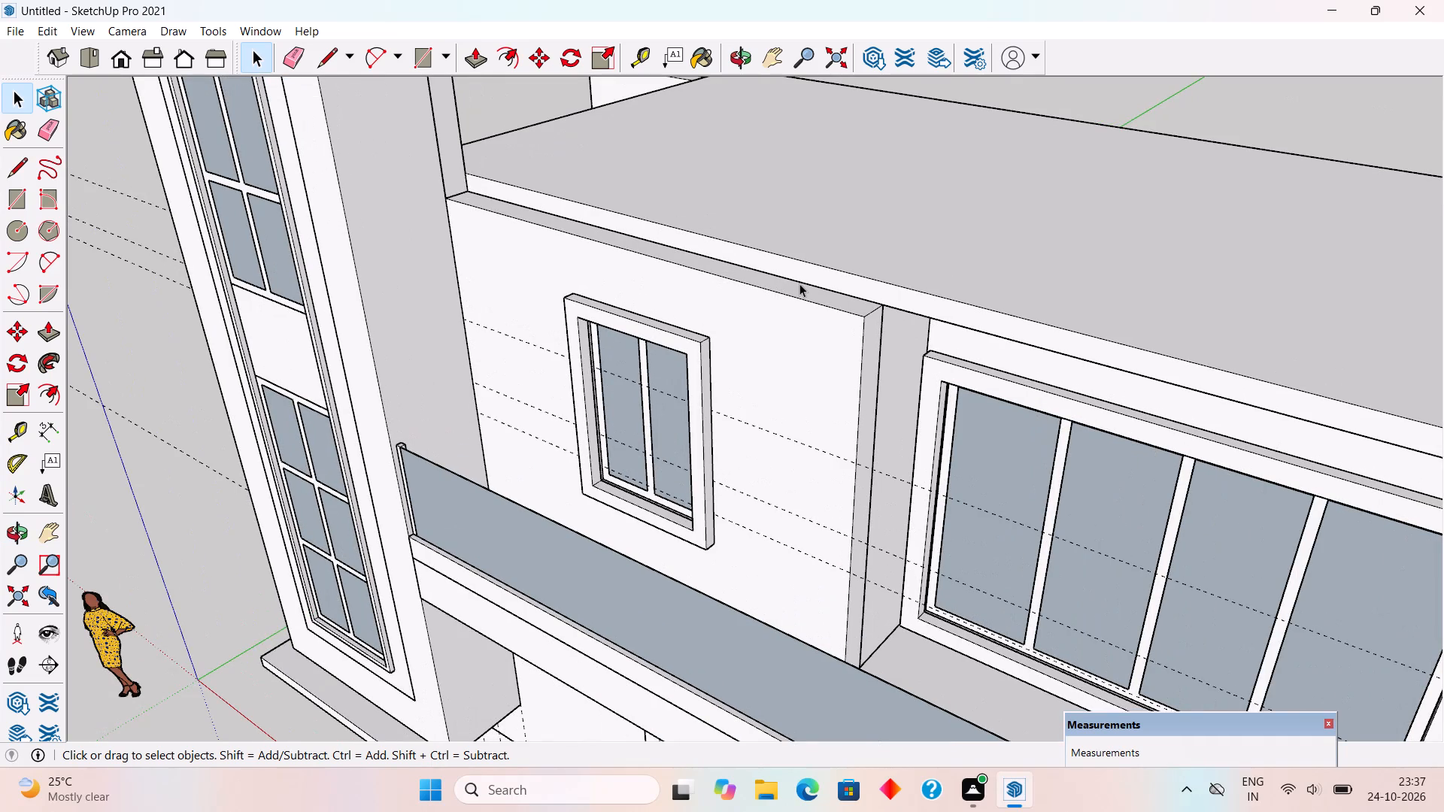
middle_click_drag(799, 283, 787, 317)
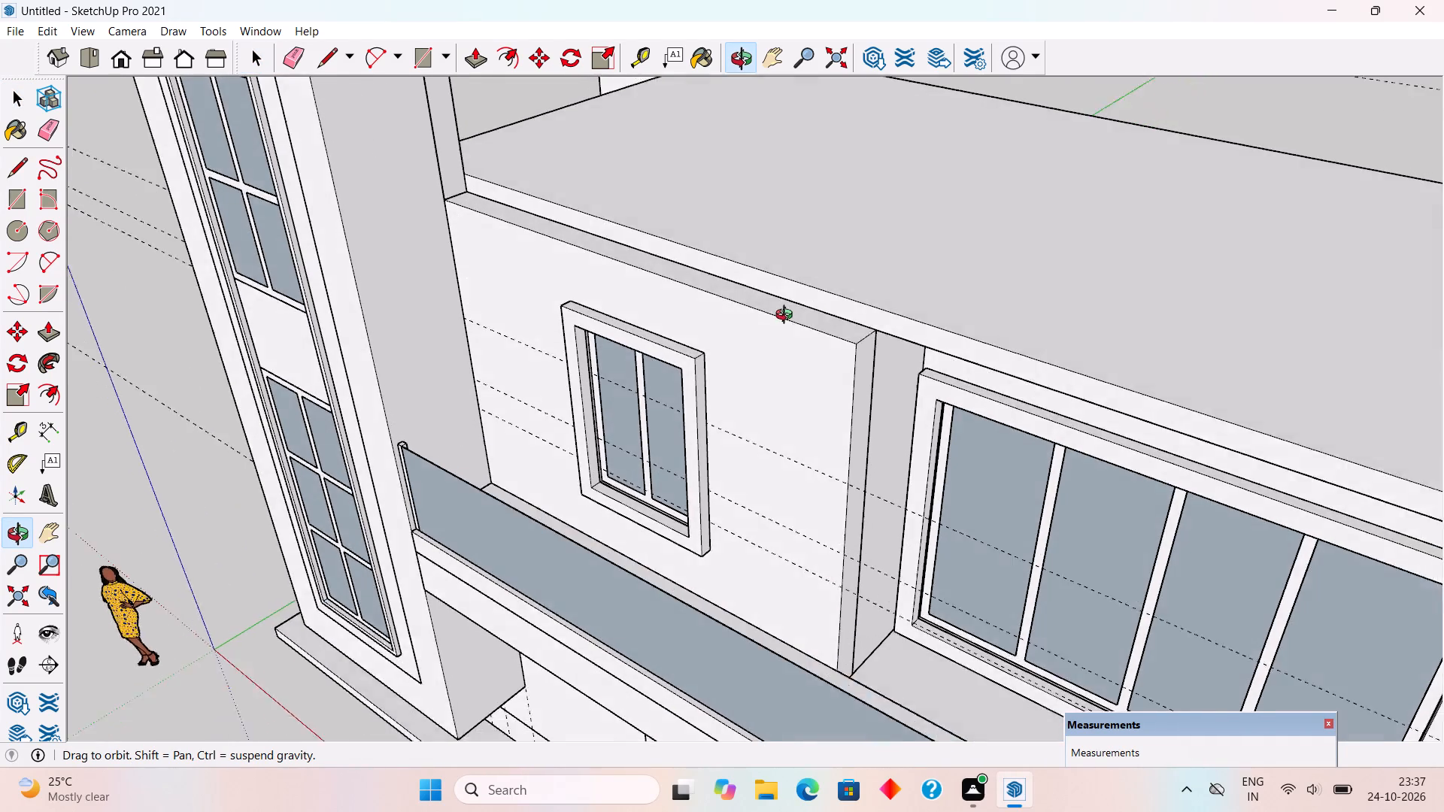
middle_click_drag(787, 317, 820, 392)
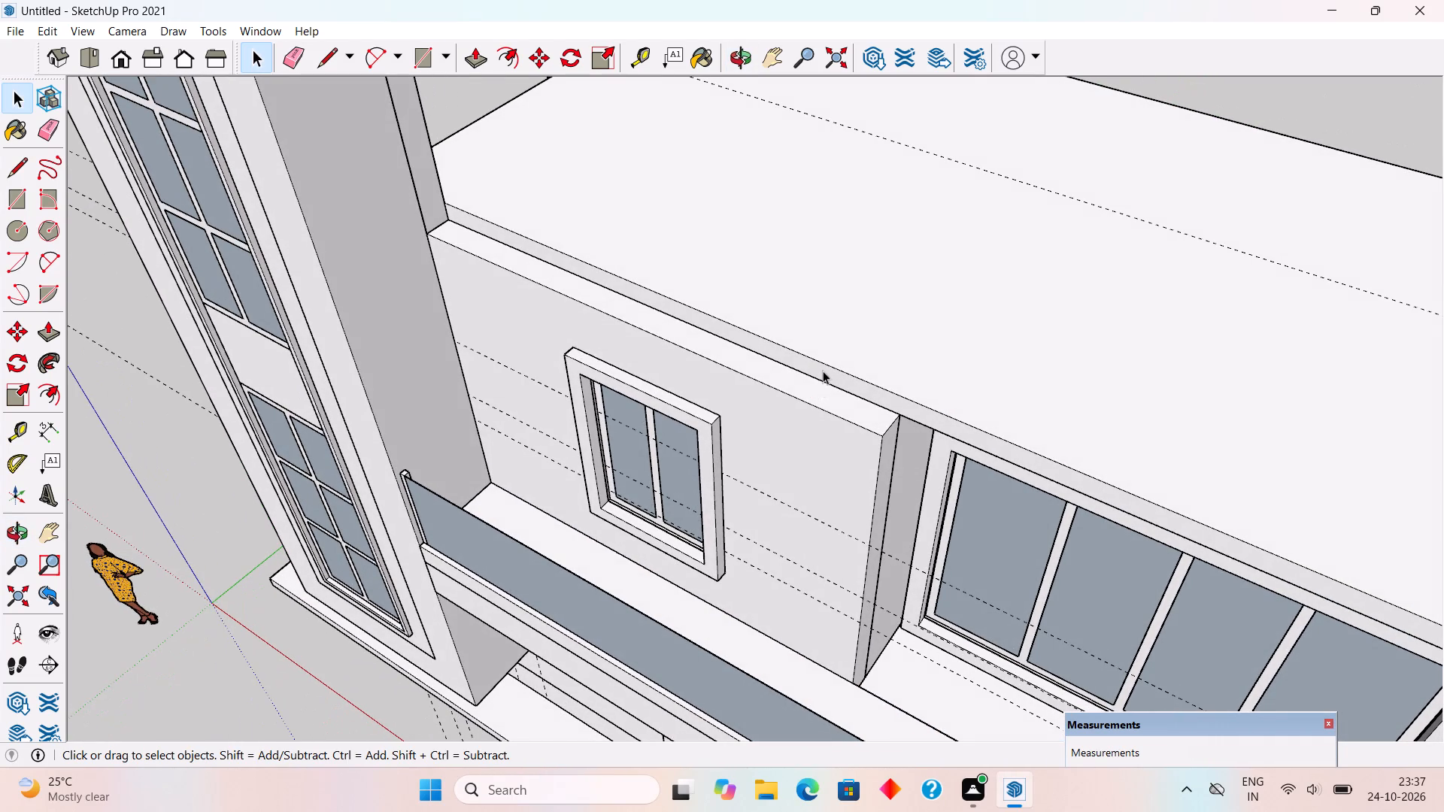
triple_click(823, 371)
scroll(490, 235, "up", 6)
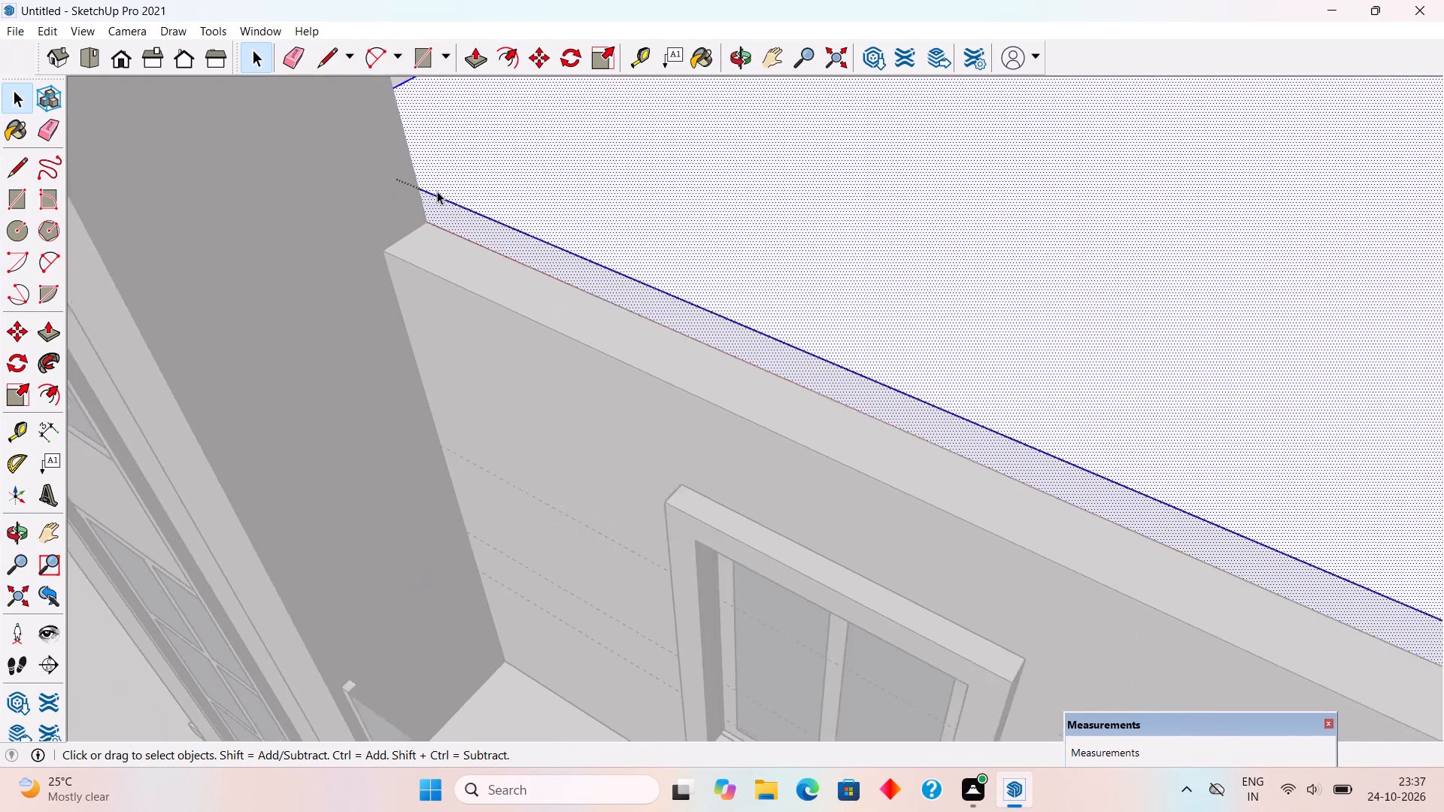
scroll(437, 191, "up", 3)
key("l")
left_click(413, 191)
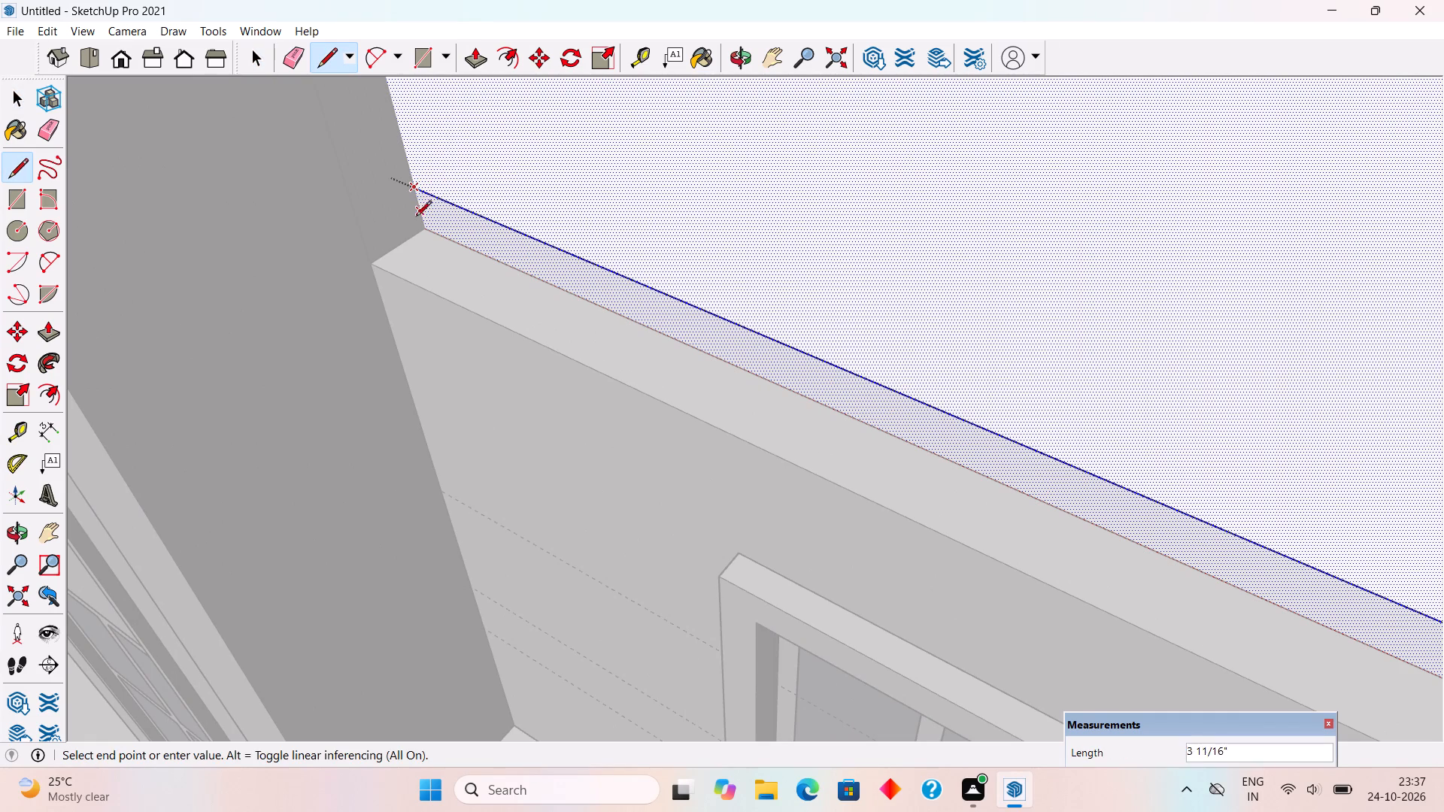
left_click(419, 231)
Push/Pull the roof slab's front face 9" outward over the wall top and close the group.
key("p")
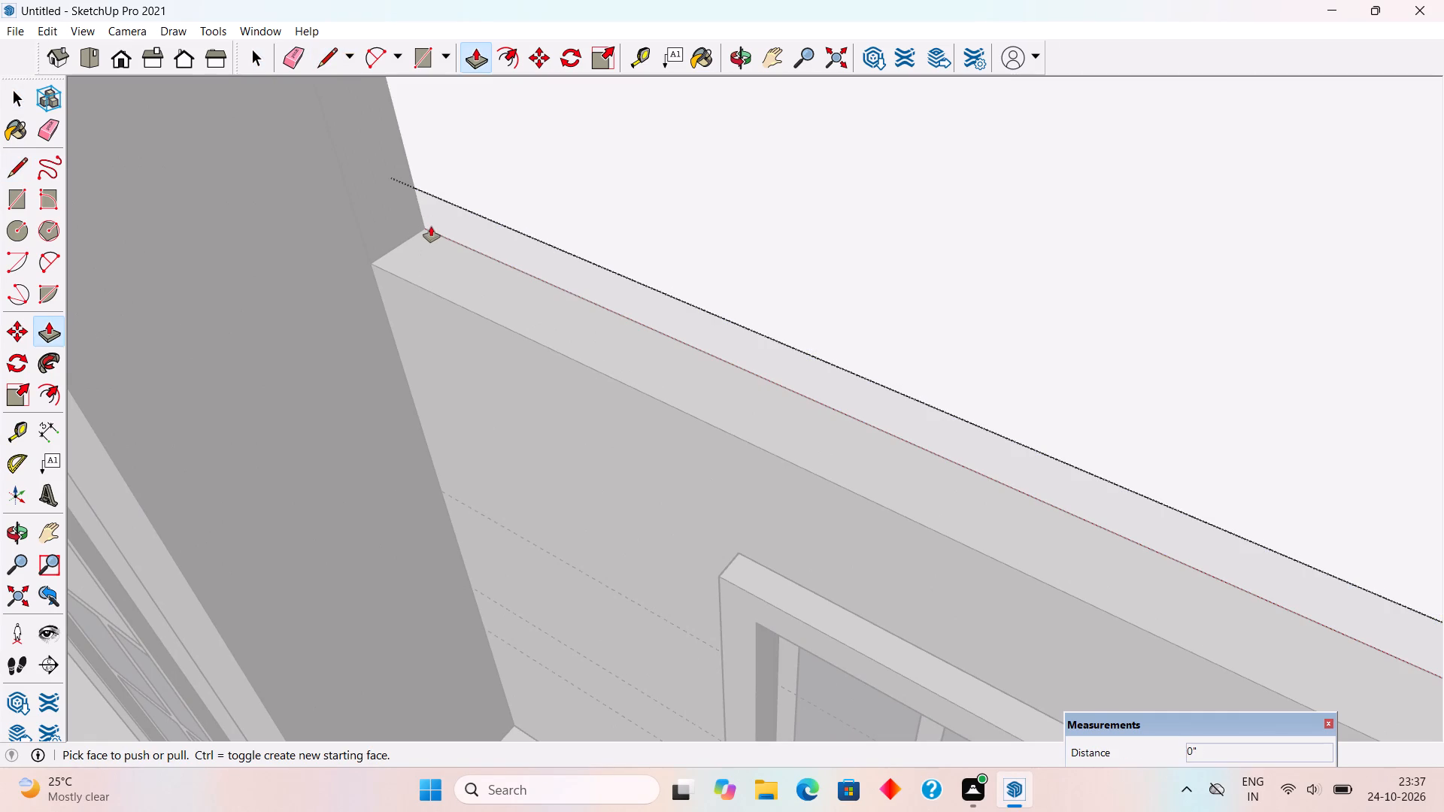
left_click(431, 226)
left_click(447, 318)
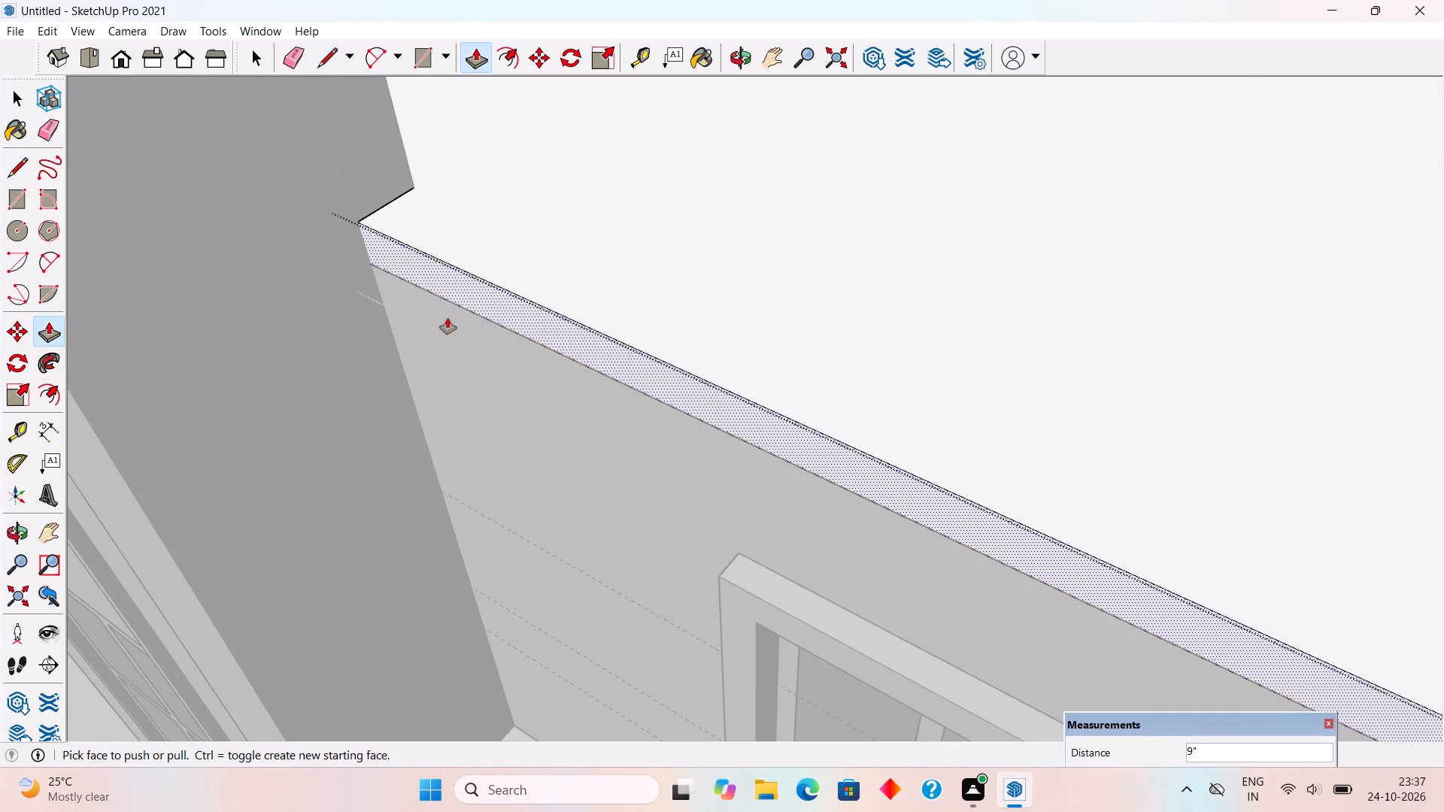
scroll(447, 318, "down", 5)
key("space")
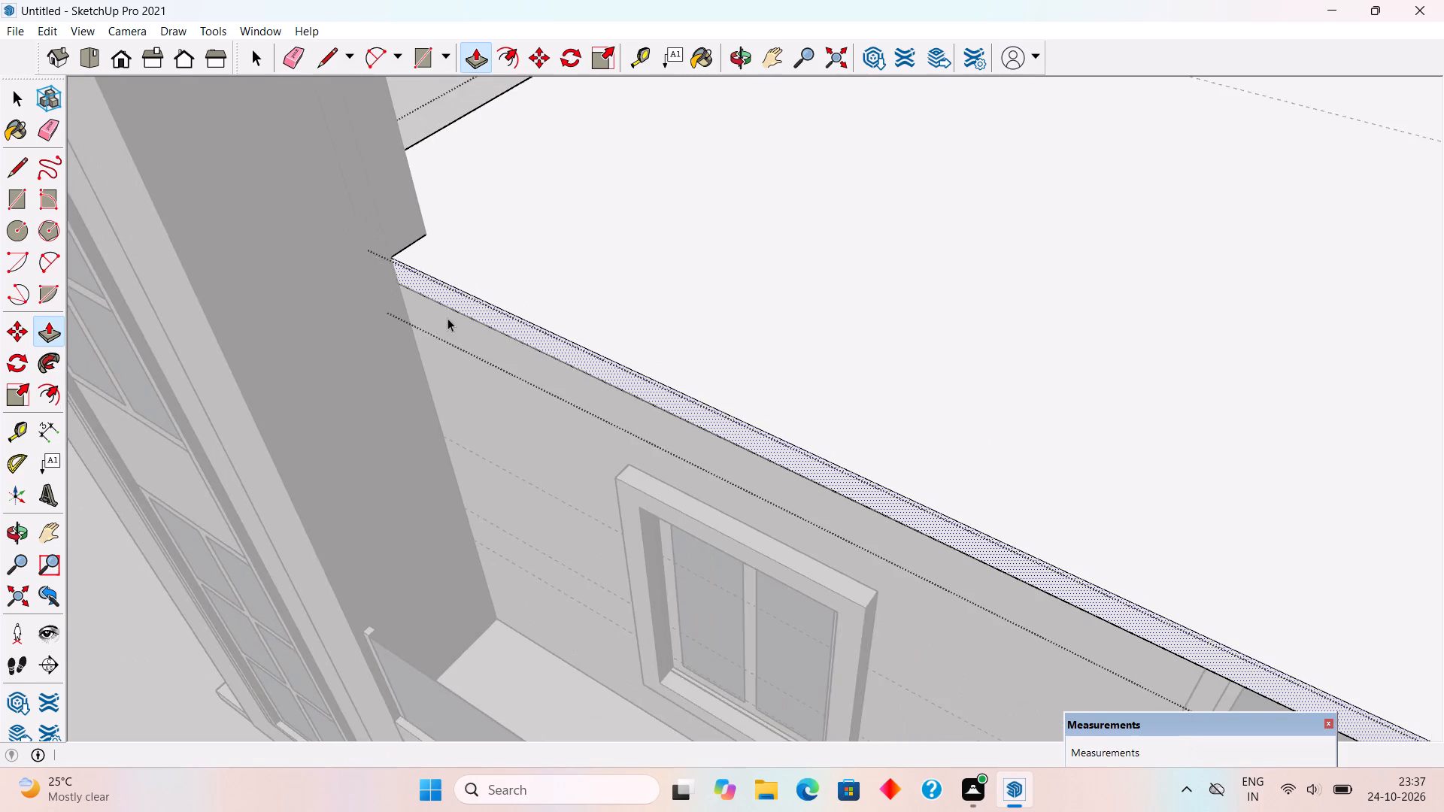
scroll(447, 318, "down", 6)
scroll(460, 250, "down", 2)
scroll(460, 250, "up", 1)
scroll(460, 250, "down", 1)
left_click(463, 86)
Measure the height of the lower fascia band on the balcony's front.
middle_click_drag(476, 280, 683, 82)
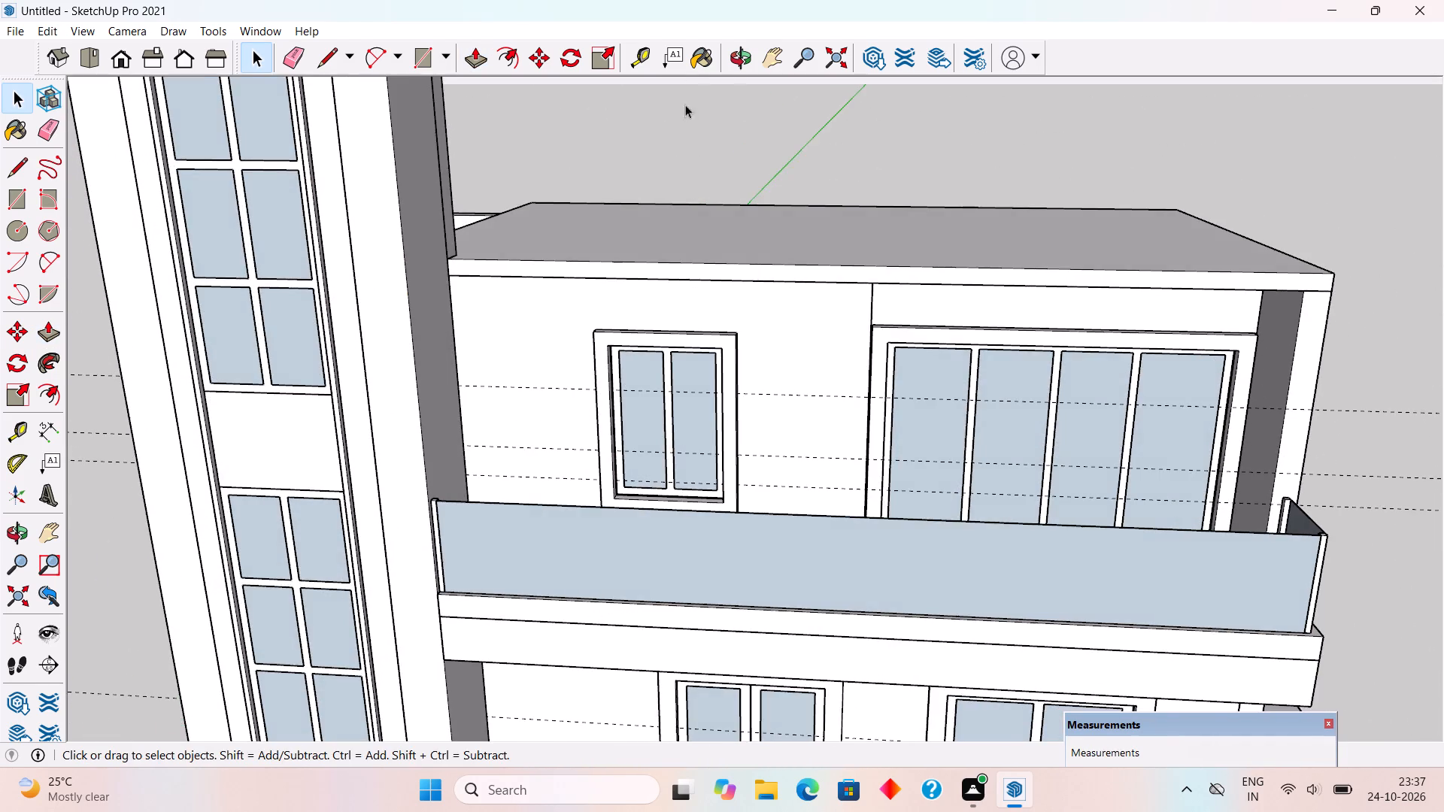
middle_click_drag(775, 302, 973, 183)
scroll(1103, 277, "up", 3)
scroll(1205, 287, "up", 1)
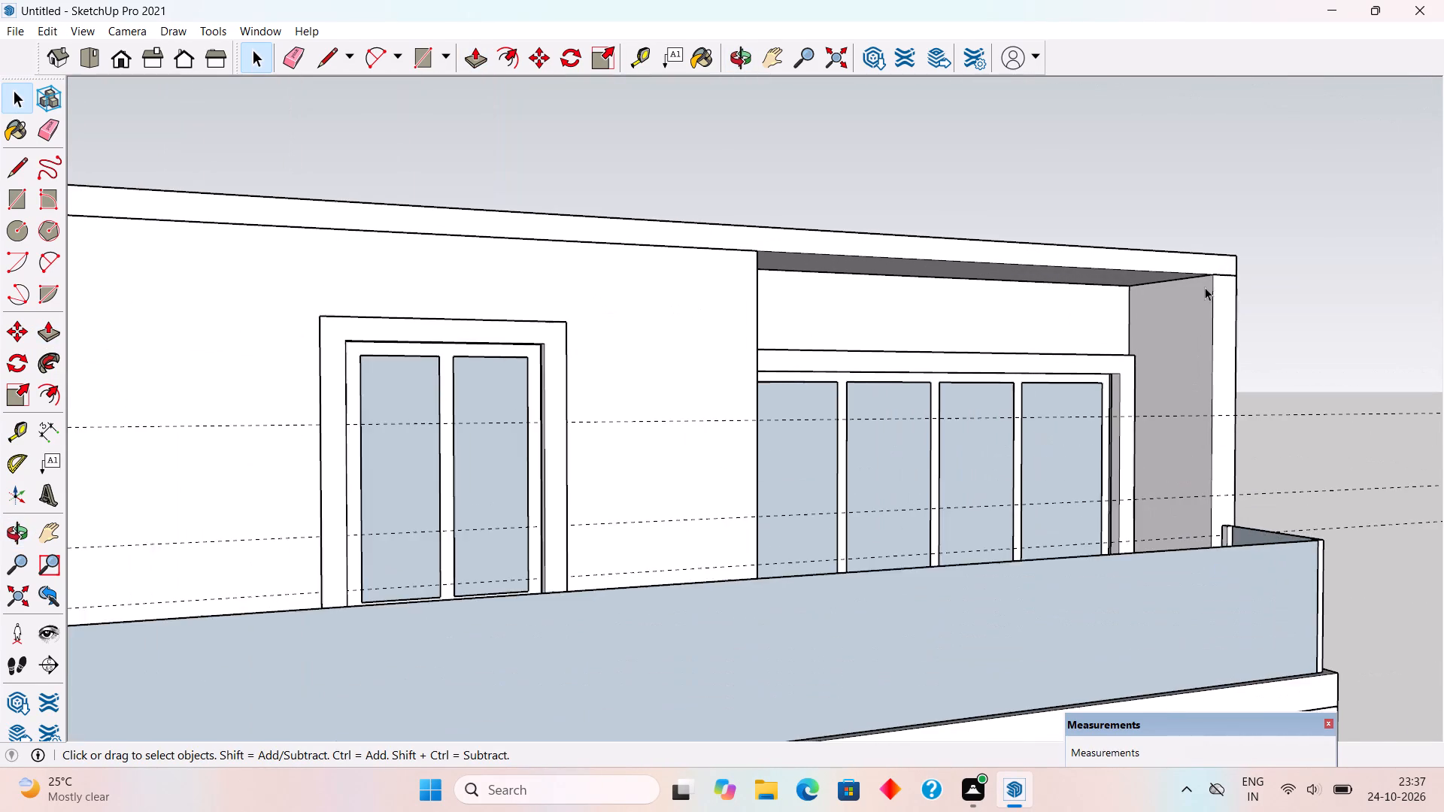
middle_click_drag(1205, 287, 1091, 286)
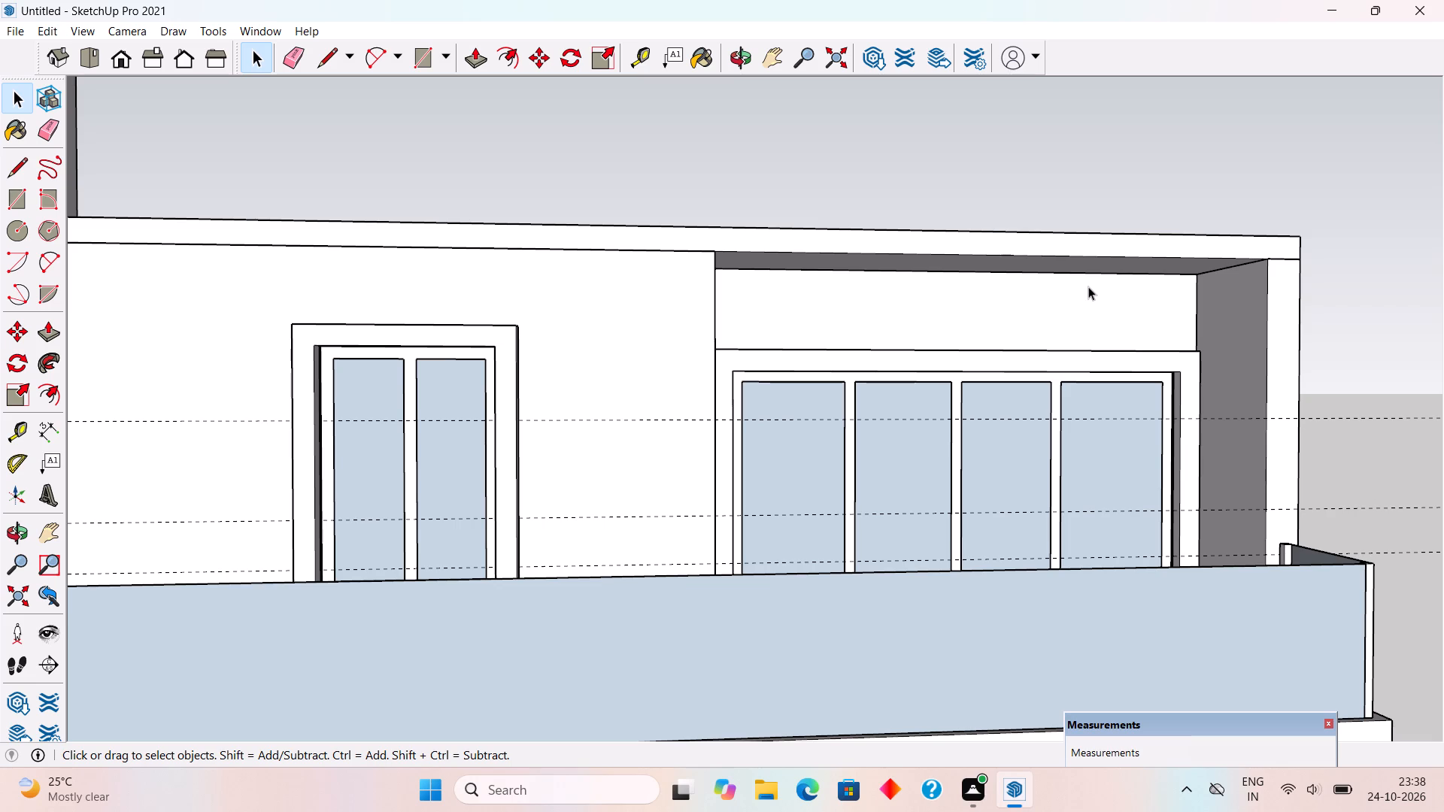
scroll(1028, 273, "down", 3)
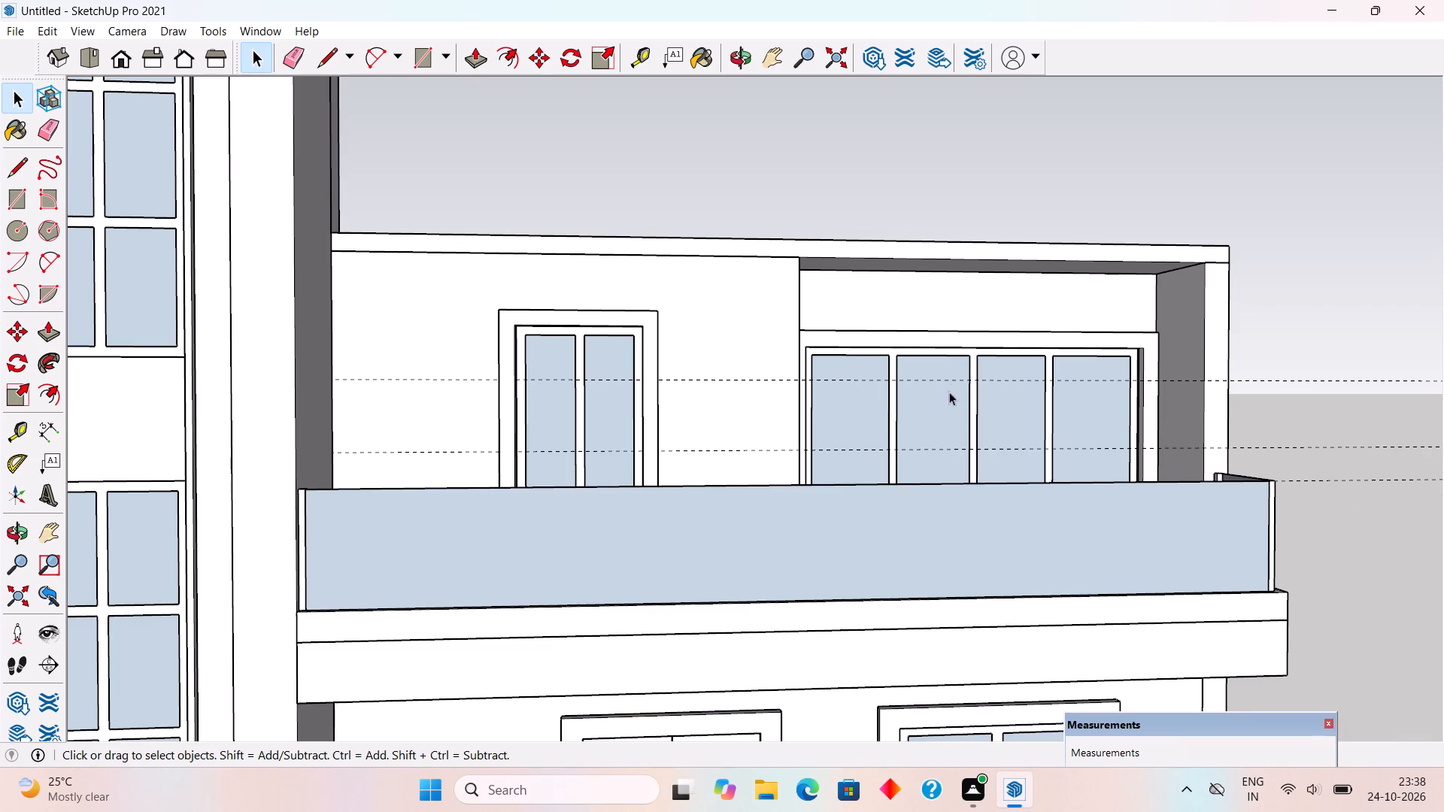
key("t")
left_click(858, 692)
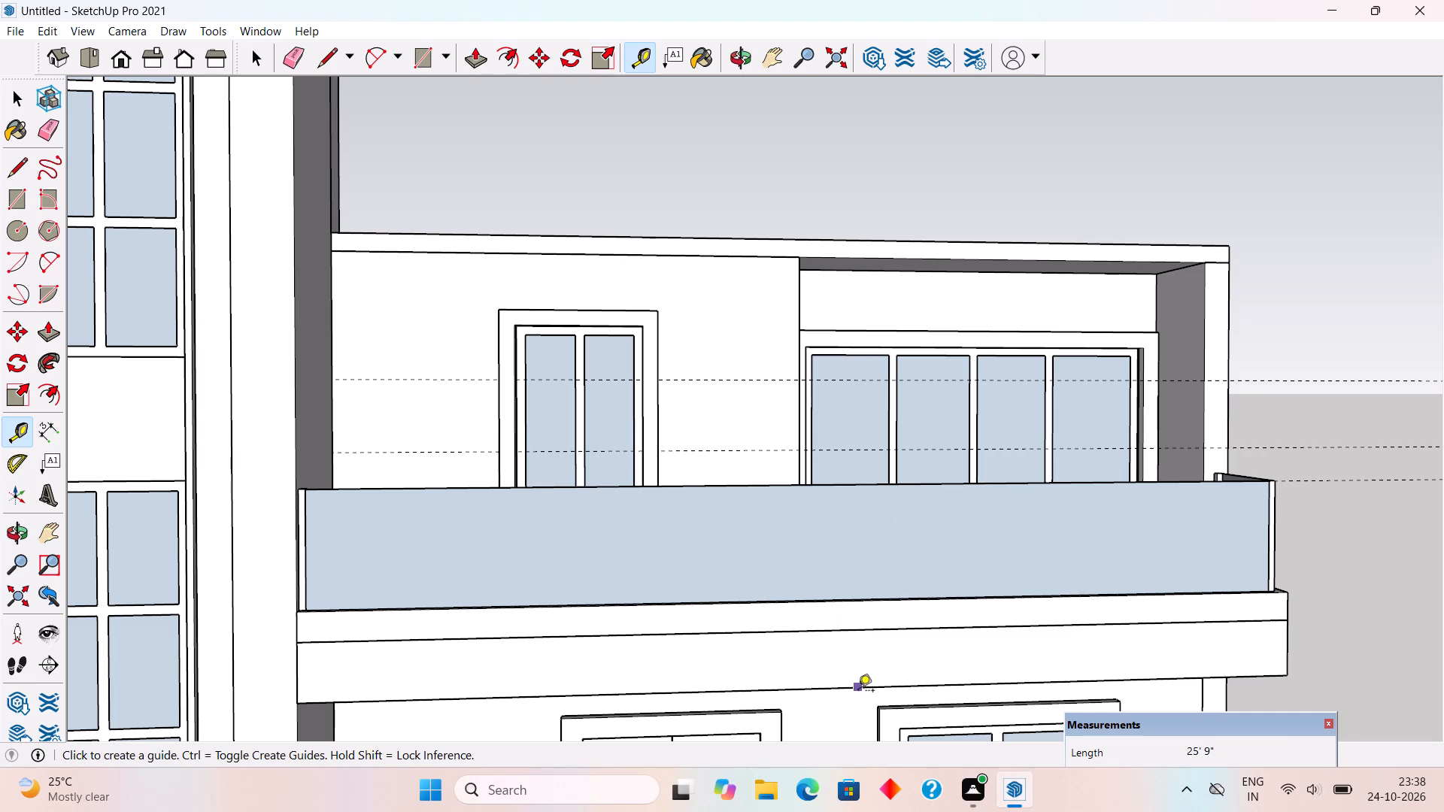
key("space")
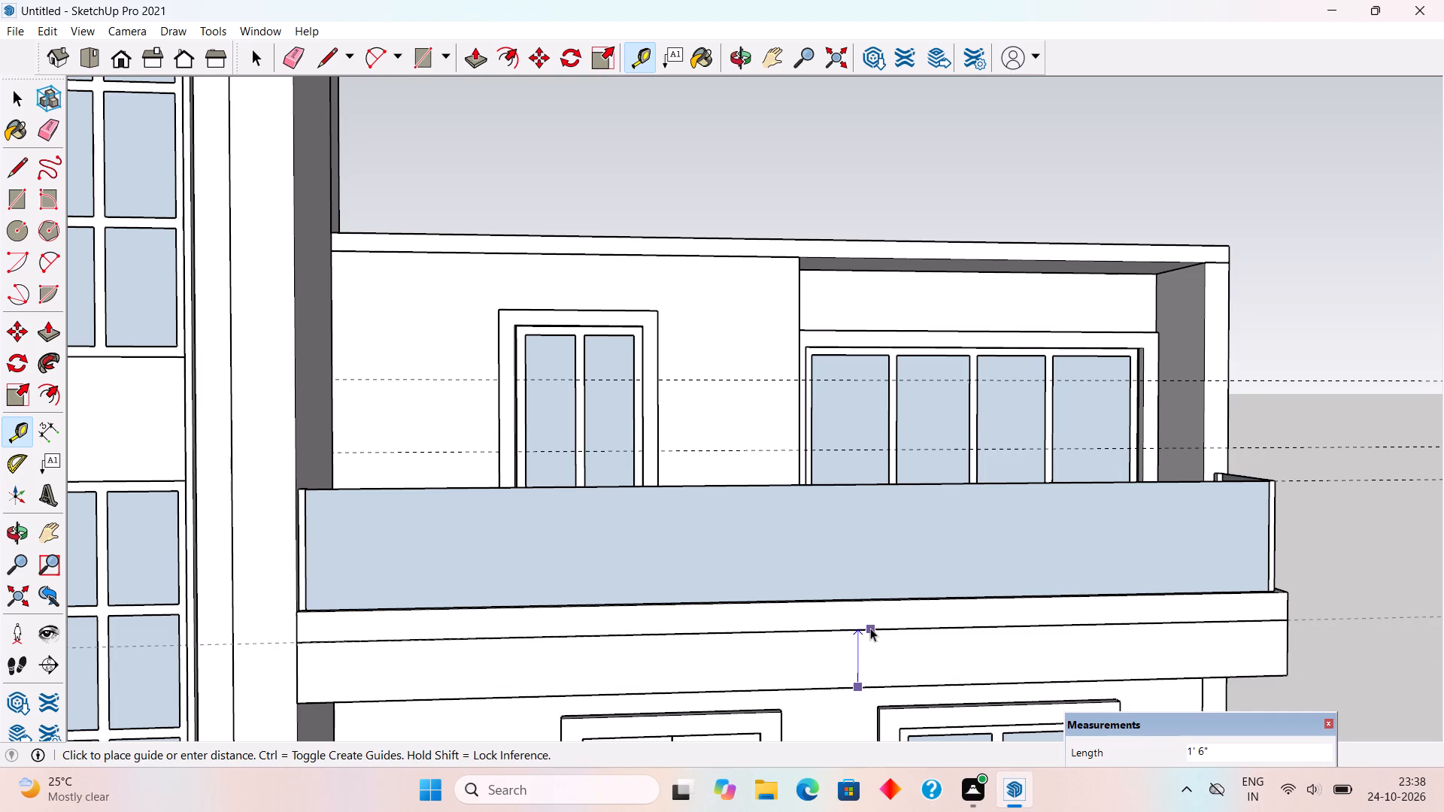
Place a horizontal guide 1.5' above the bottom front edge of the roof slab.
scroll(734, 118, "up", 3)
middle_click_drag(744, 192, 735, 236)
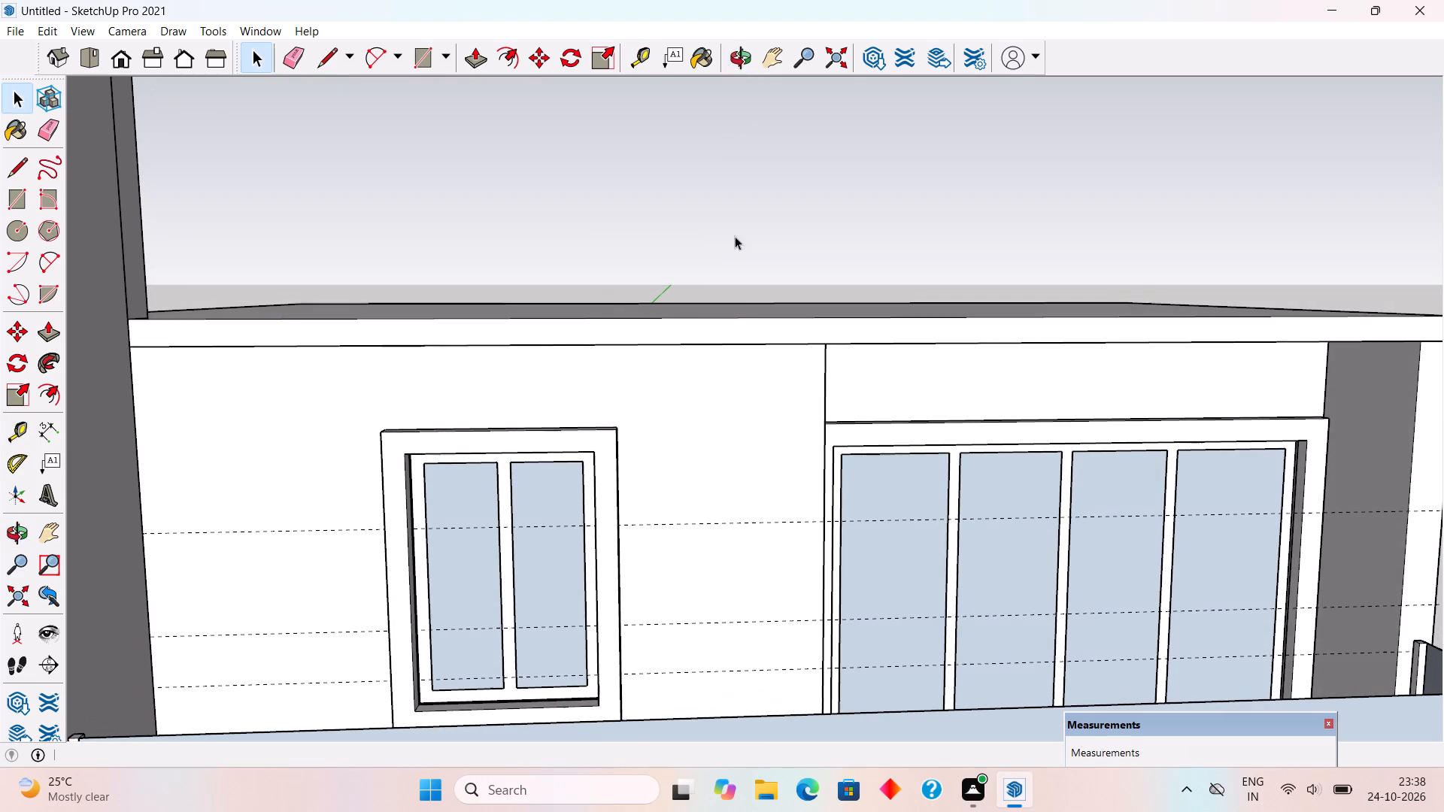
key("t")
left_click(725, 346)
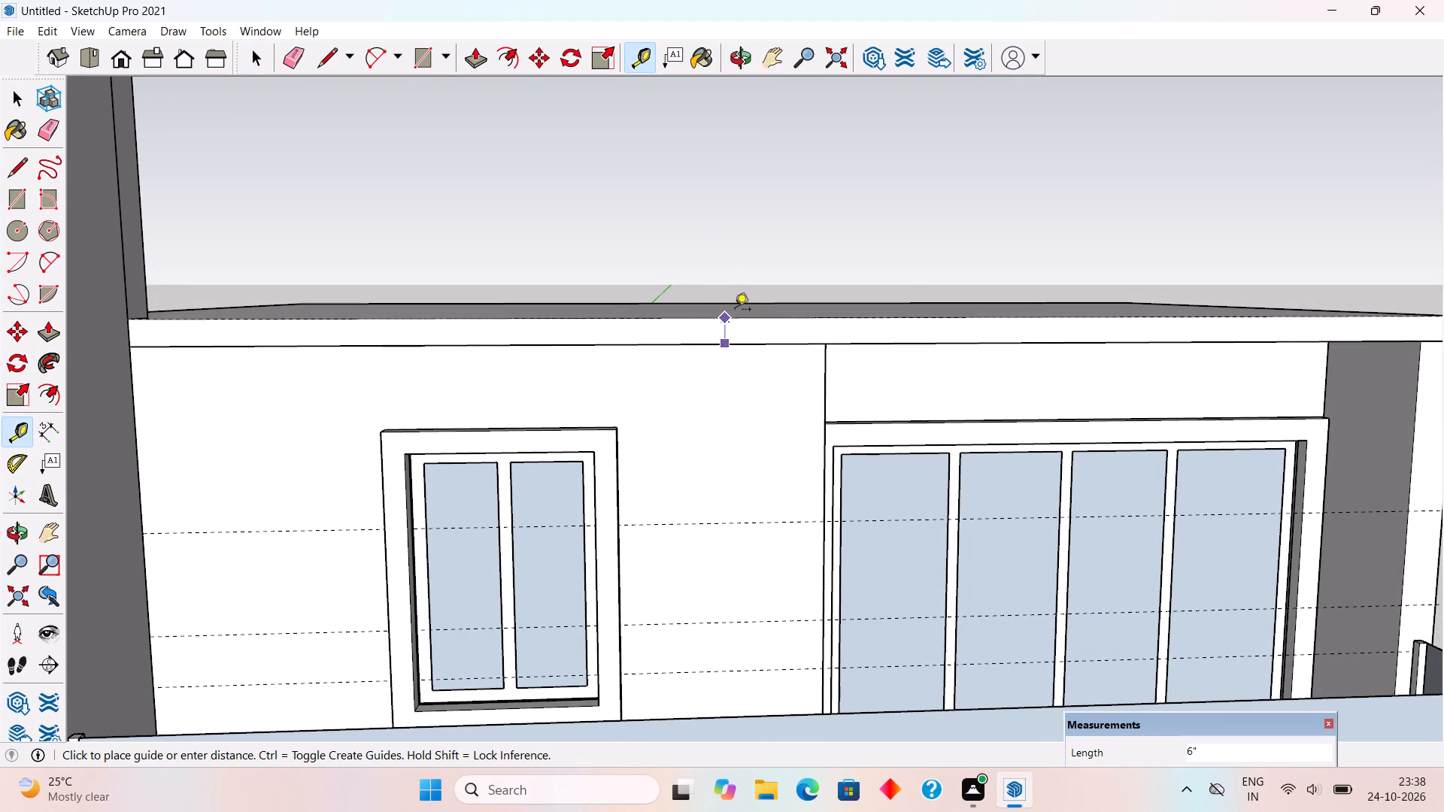
type("1.5'")
key("Return")
key("space")
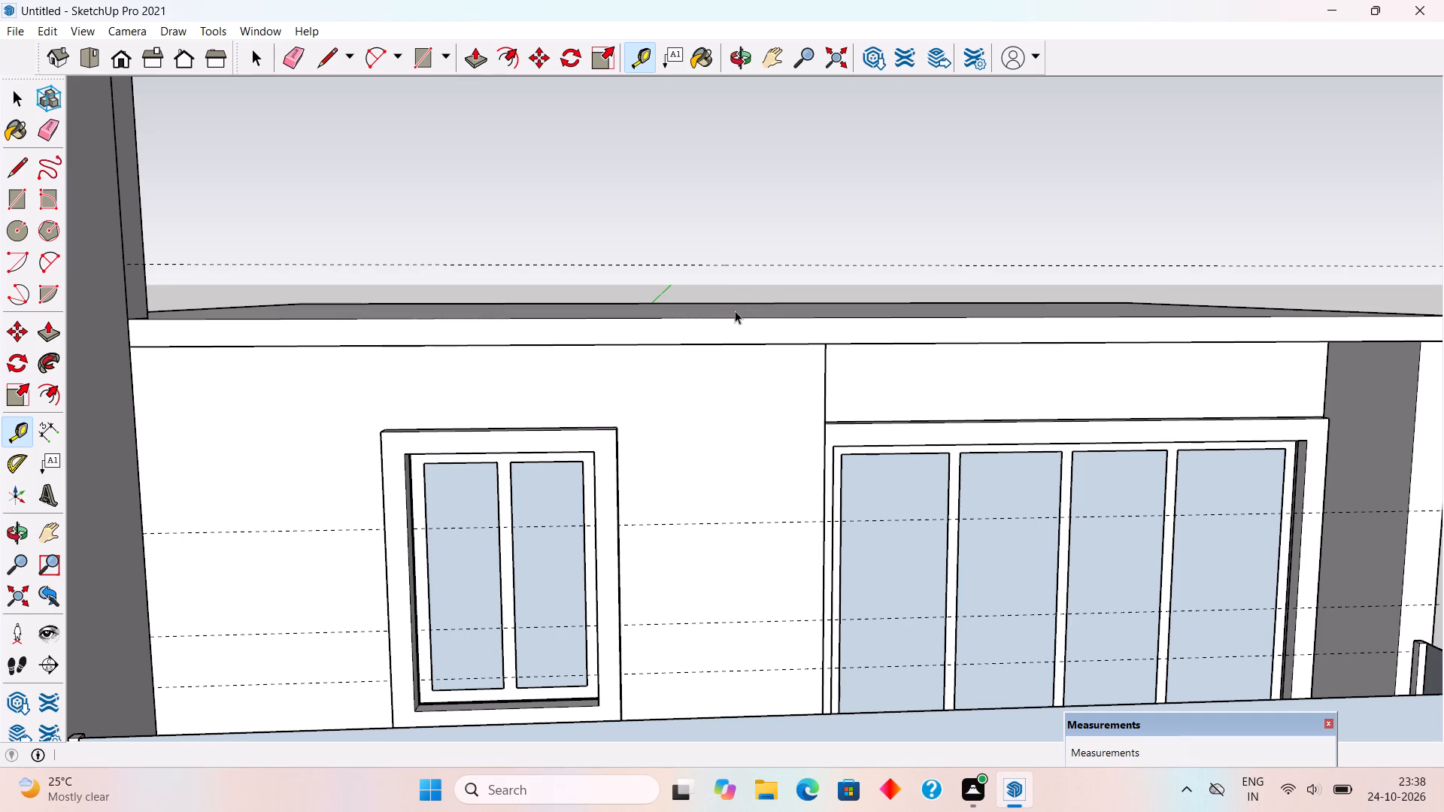
Draw a 25'9" by 1'6" rectangle from the guide to the roof slab's bottom front edge and Push/Pull it 3' outward.
key("r")
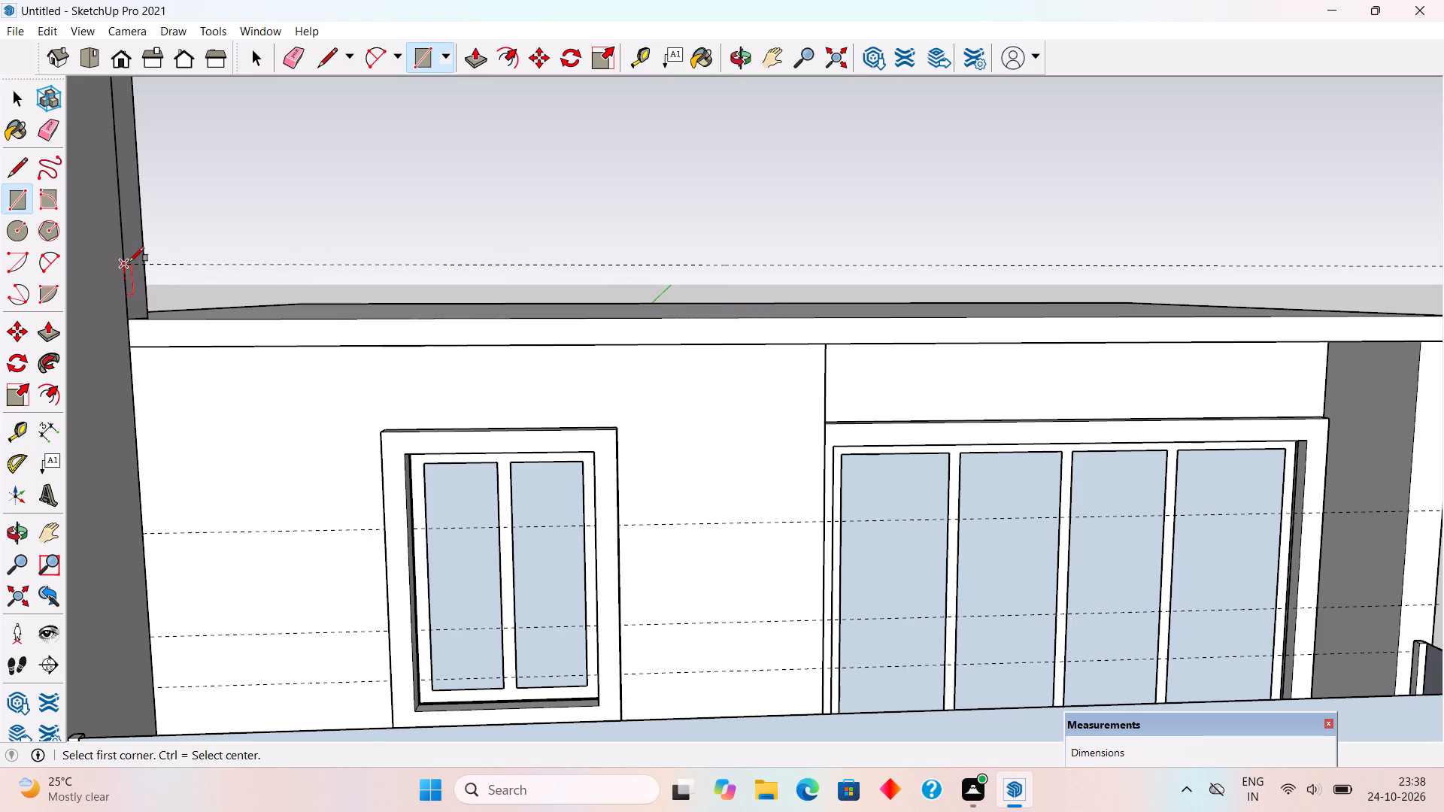
left_click(129, 260)
scroll(129, 260, "down", 3)
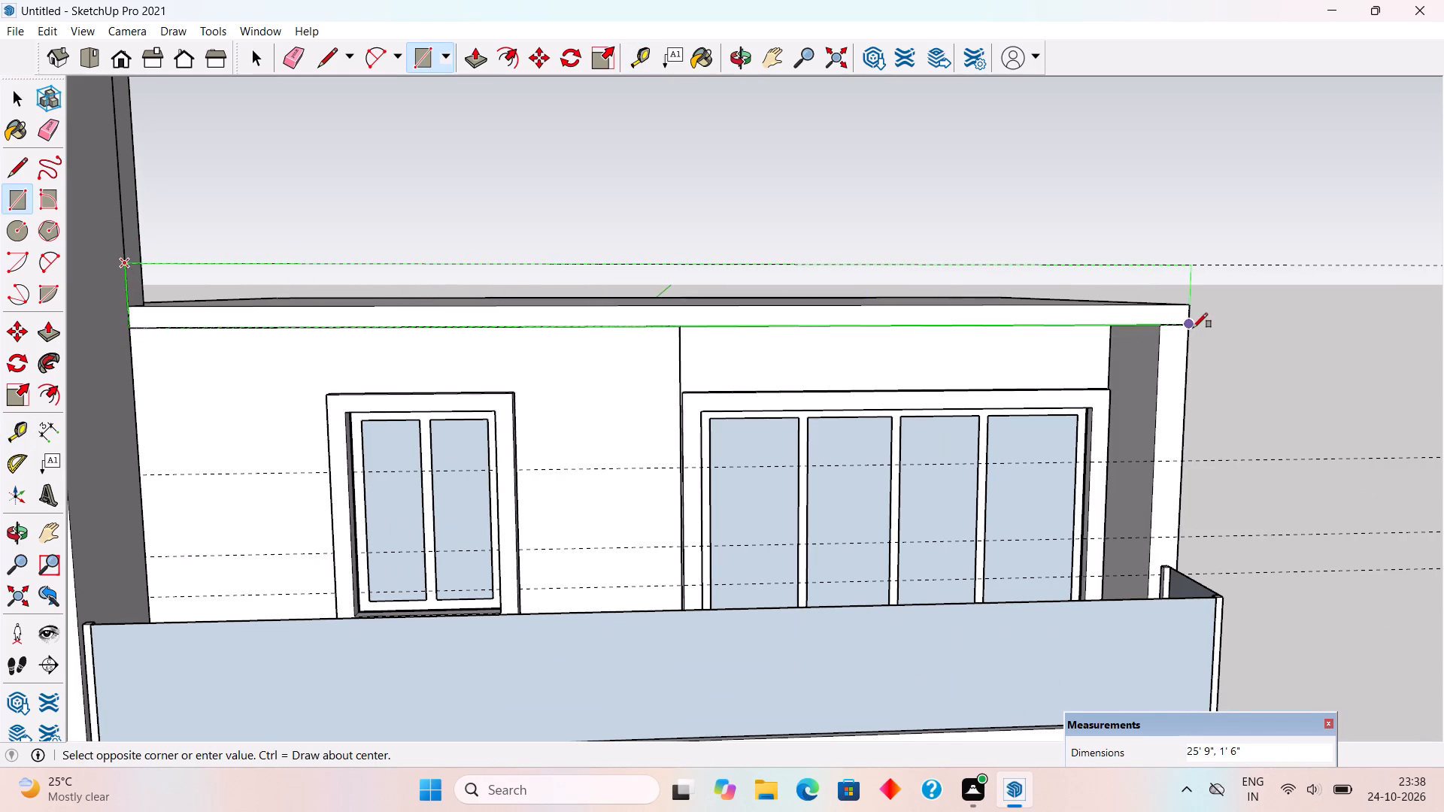
left_click(1193, 328)
key("p")
left_click(1116, 299)
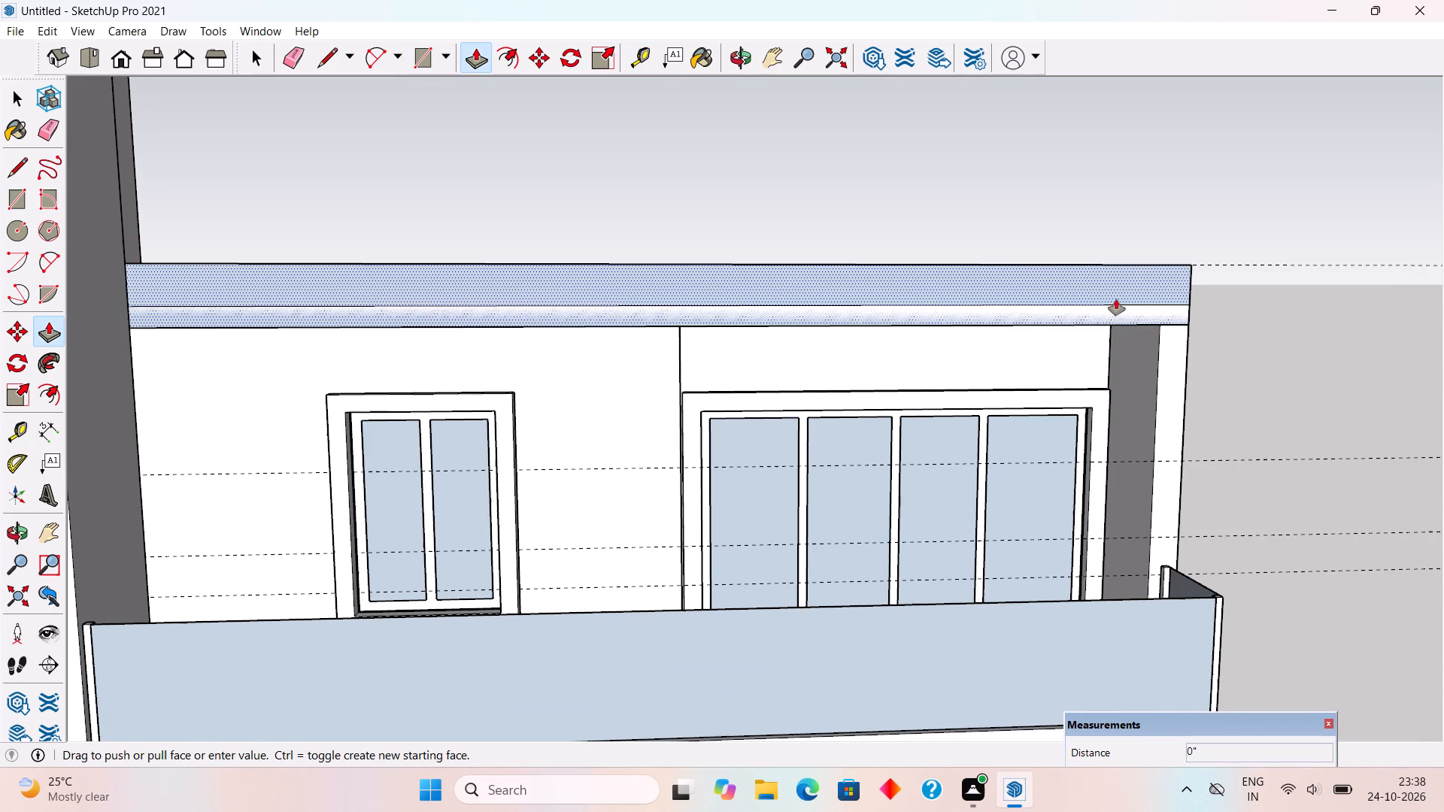
scroll(1029, 335, "down", 7)
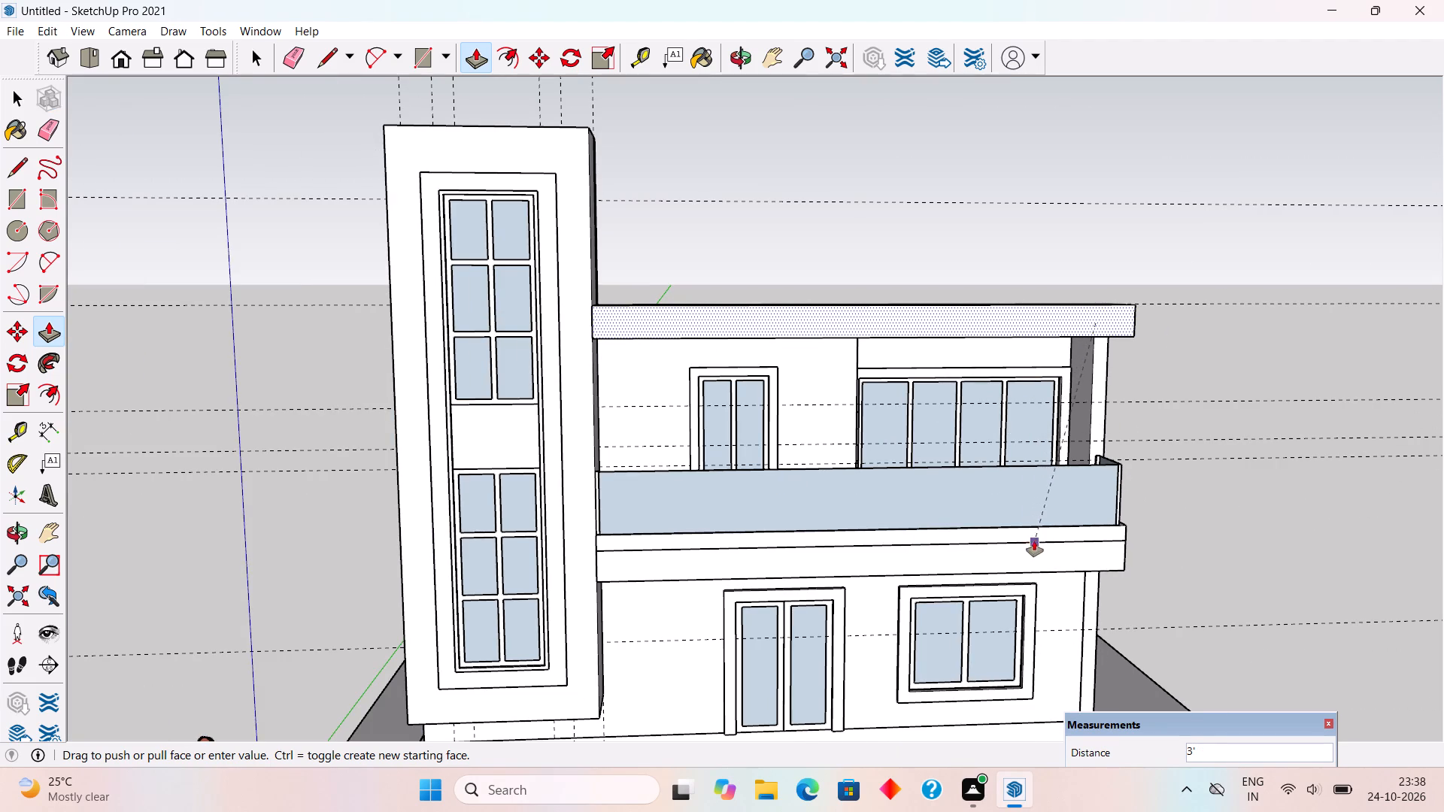
left_click(1035, 543)
Make the projecting front block at the roof slab a group.
key("space")
triple_click(978, 326)
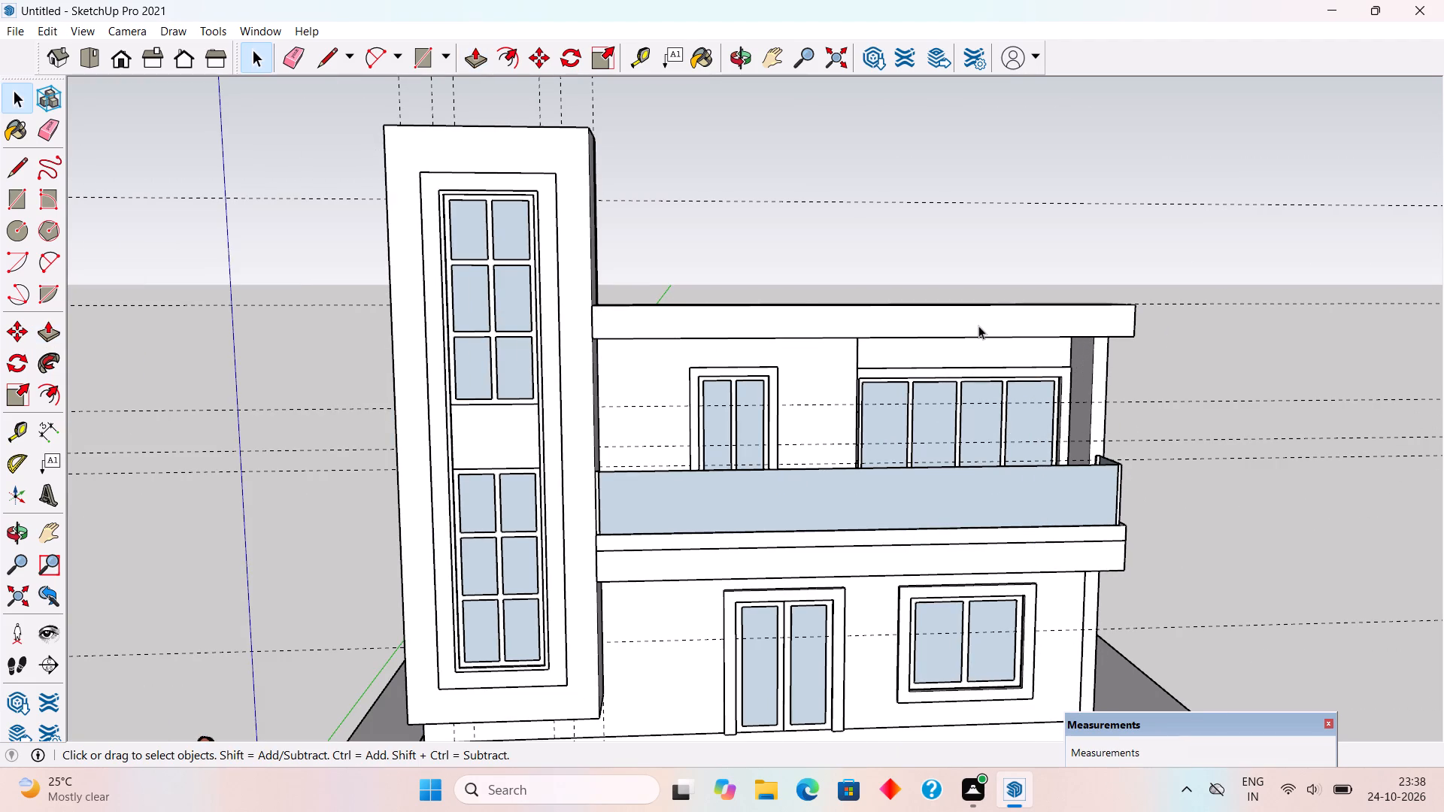
right_click(978, 326)
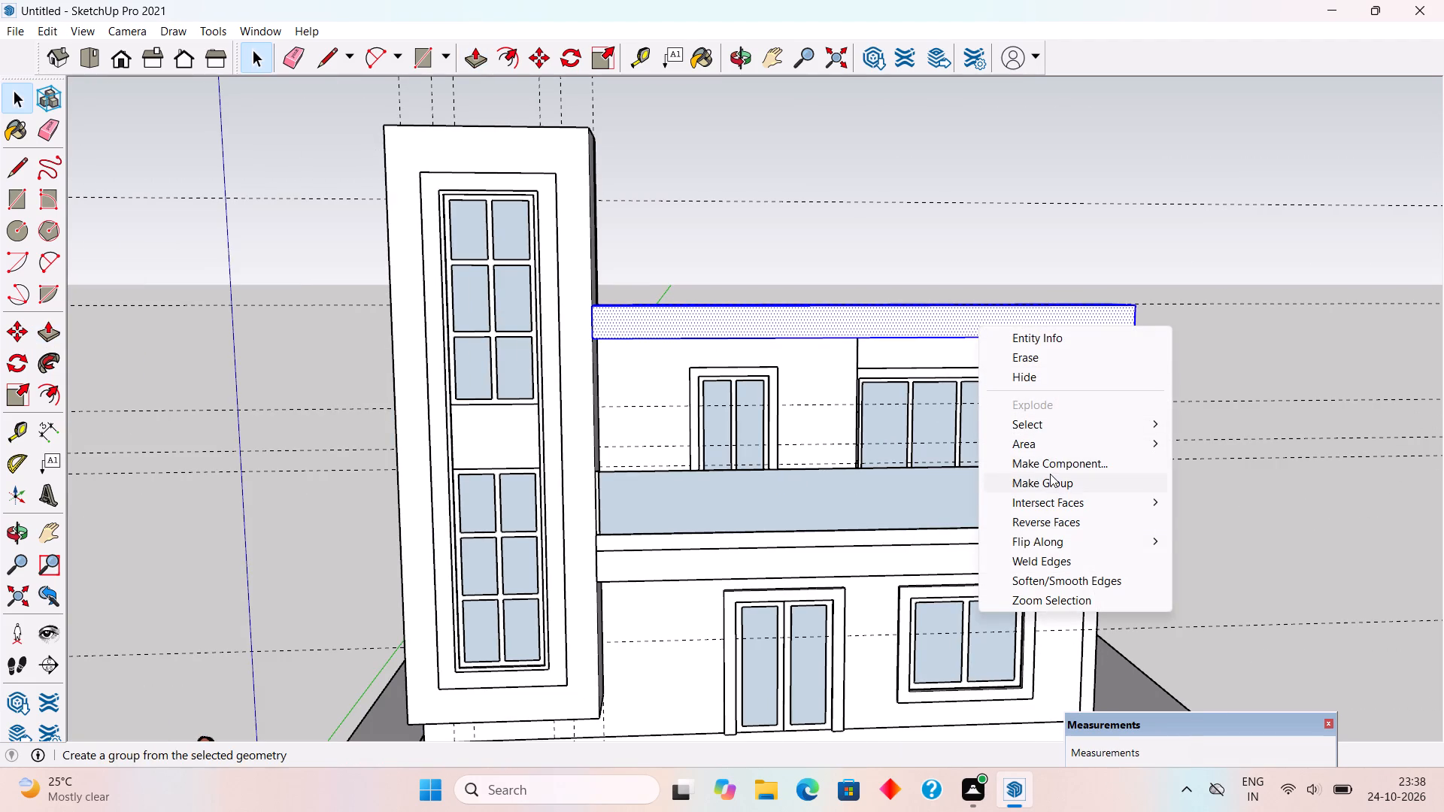
left_click(1050, 474)
left_click(1054, 264)
Draw a 25'9" by 3' rectangle over the top of the projecting roof block and Push/Pull it up 1'.
middle_click_drag(1044, 310, 680, 729)
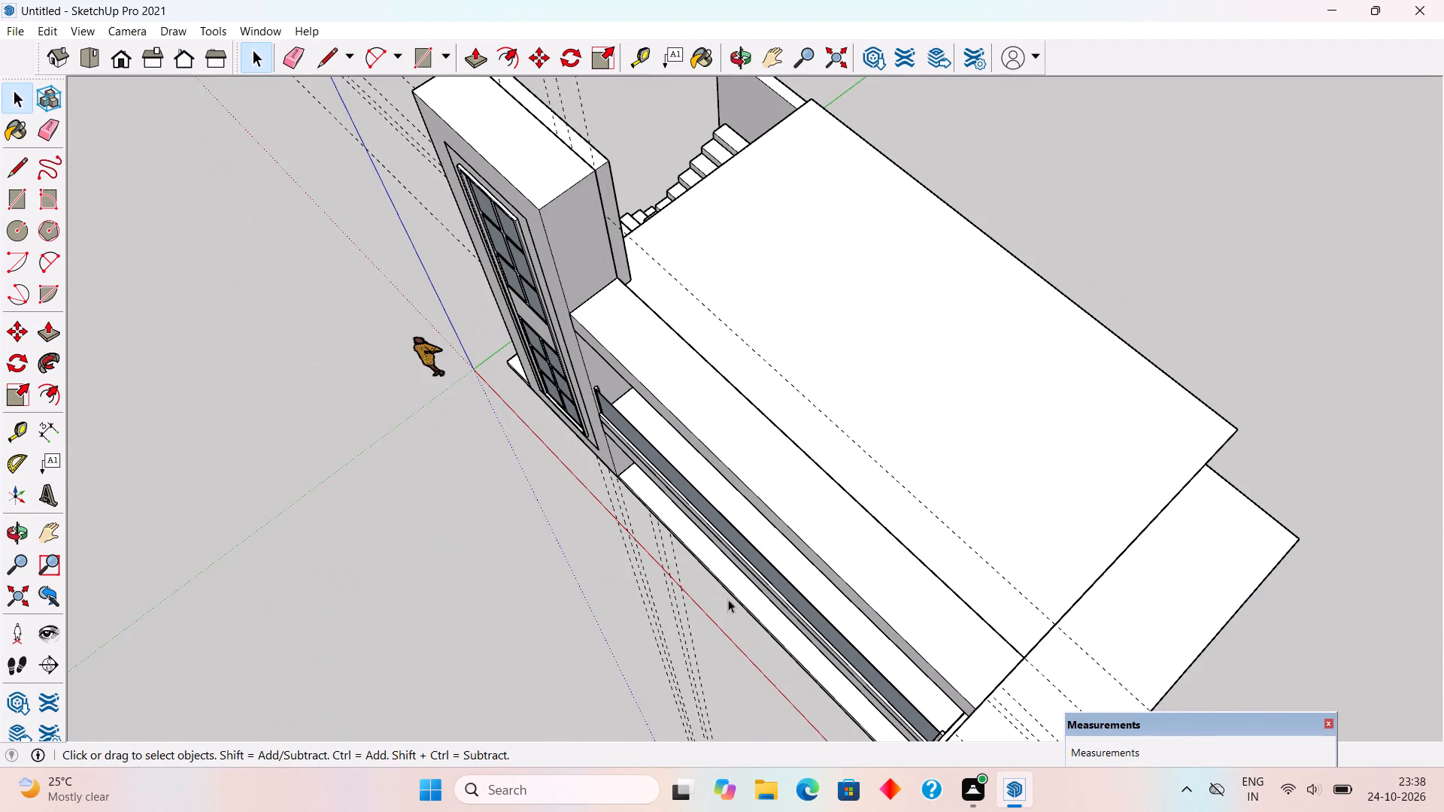
scroll(660, 255, "up", 3)
scroll(584, 330, "up", 2)
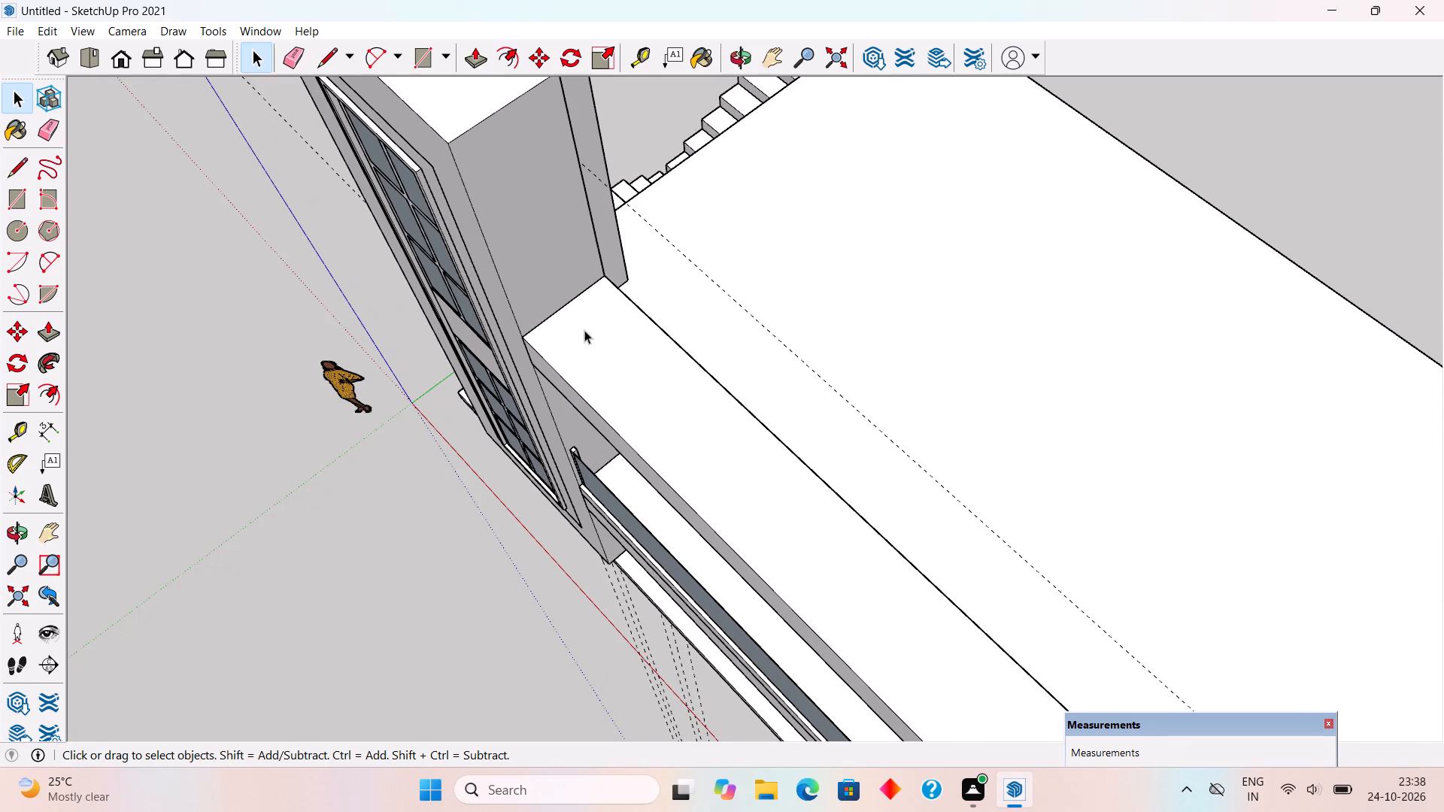
key("r")
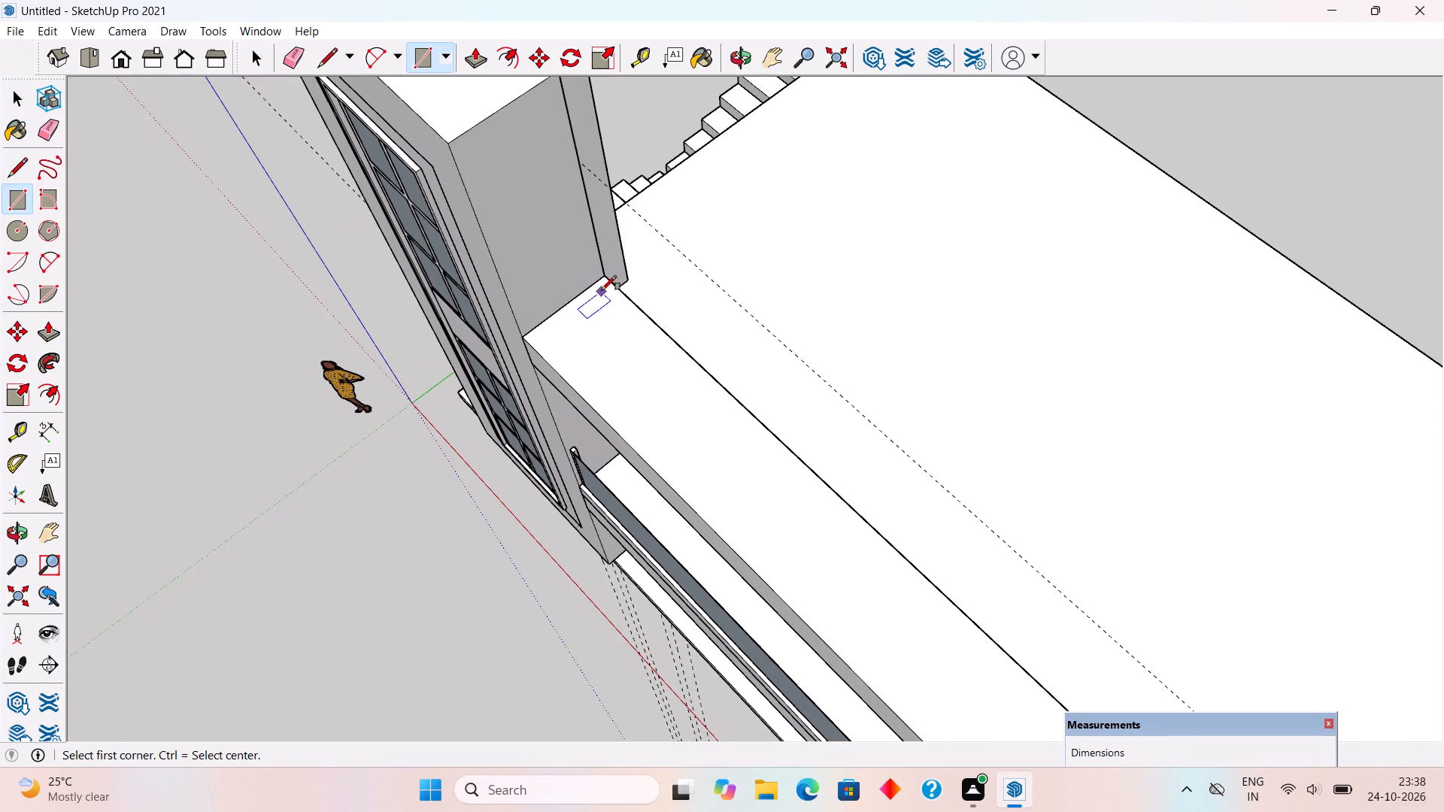
left_click(603, 277)
middle_click_drag(584, 274, 293, 152)
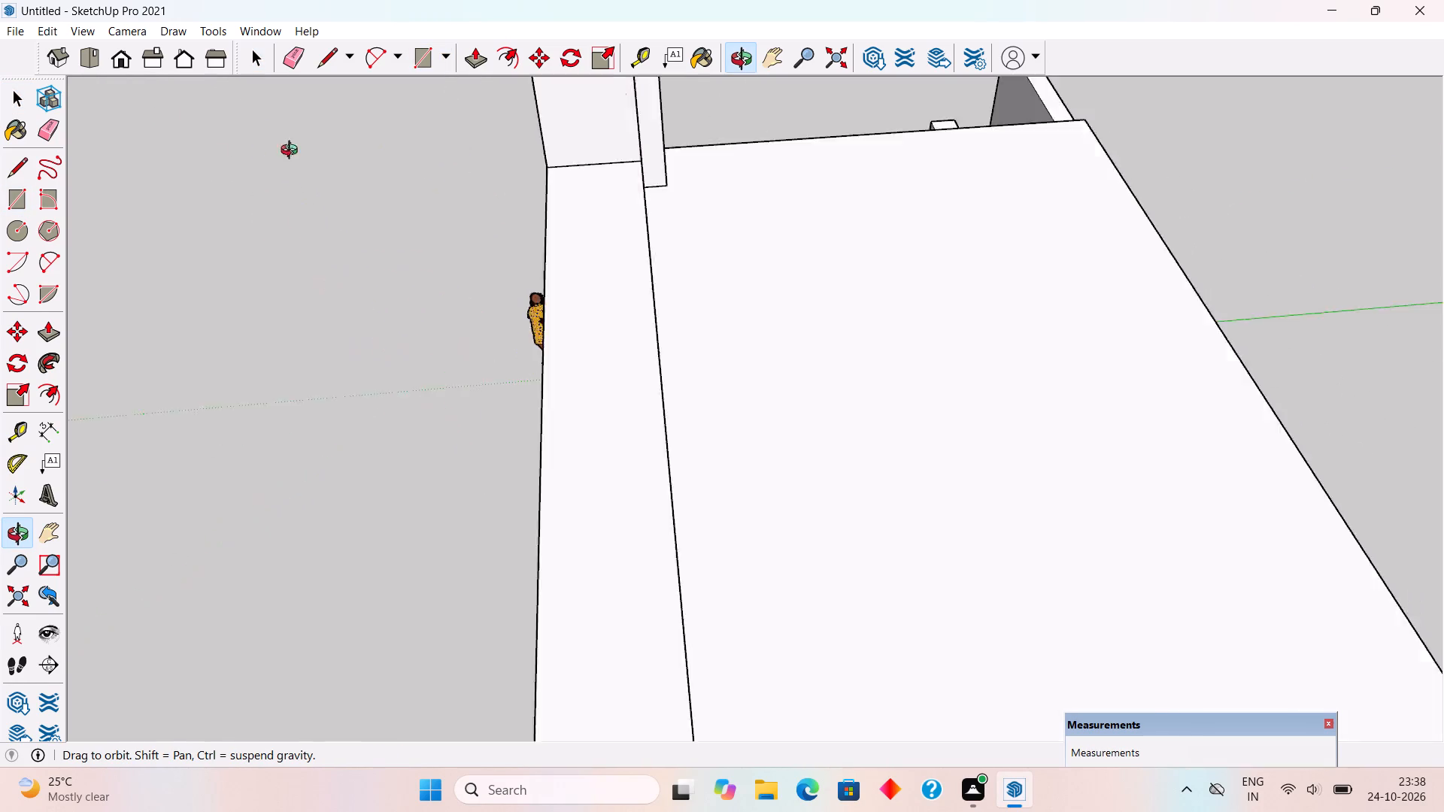
middle_click_drag(293, 152, 362, 19)
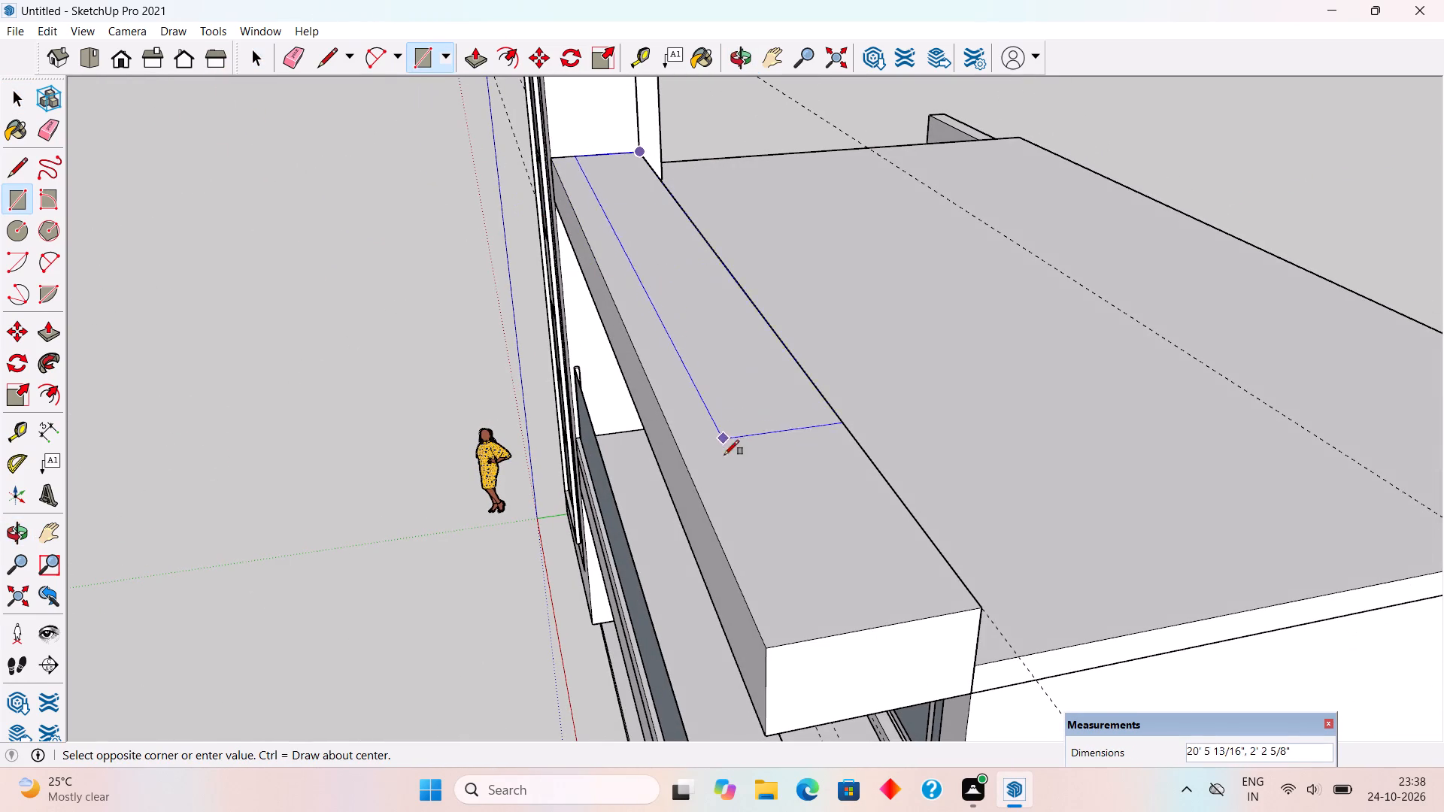
left_click(770, 654)
key("p")
left_click(793, 598)
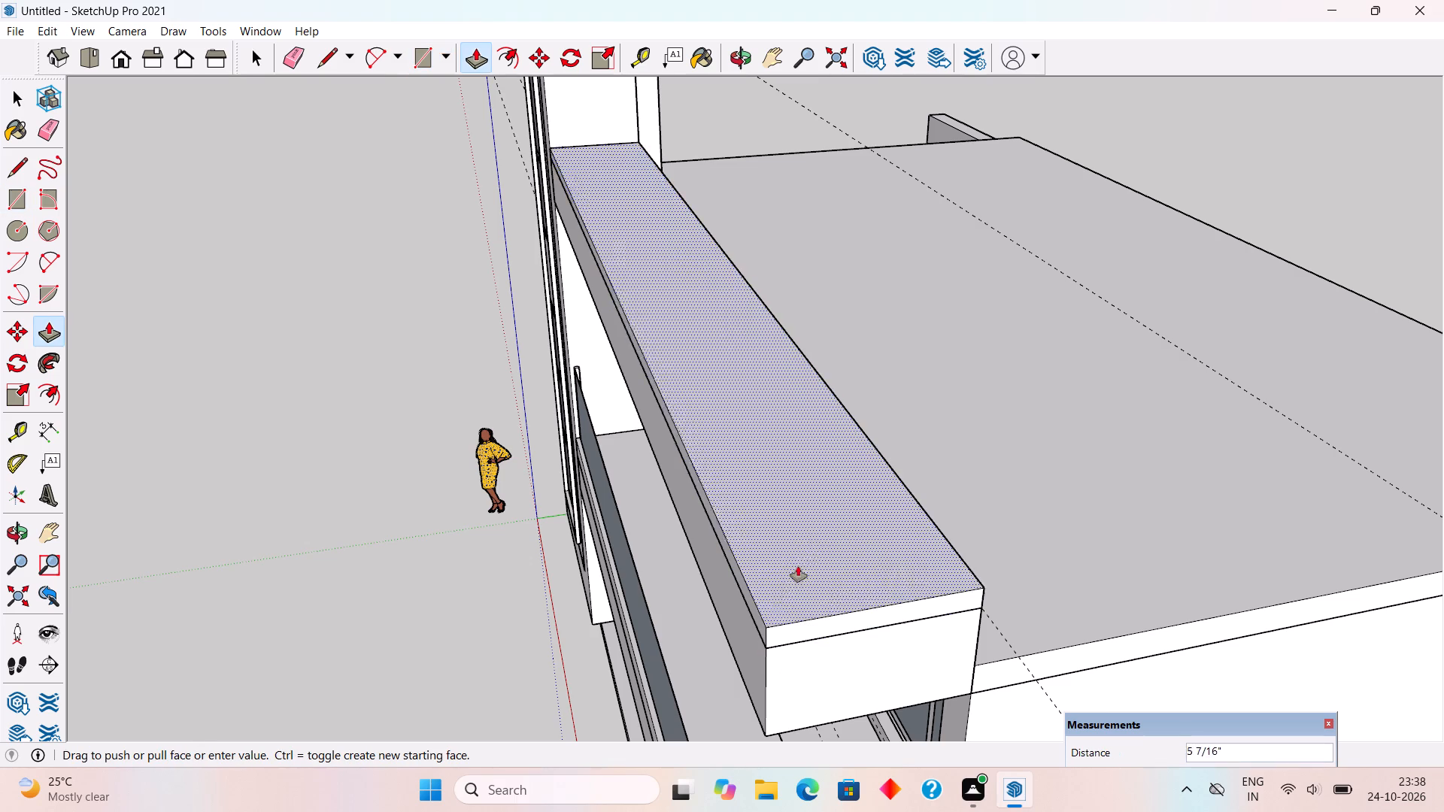
key("1")
key("apostrophe")
key("Return")
Make the 1' high upper block on the roof projection a group.
key("space")
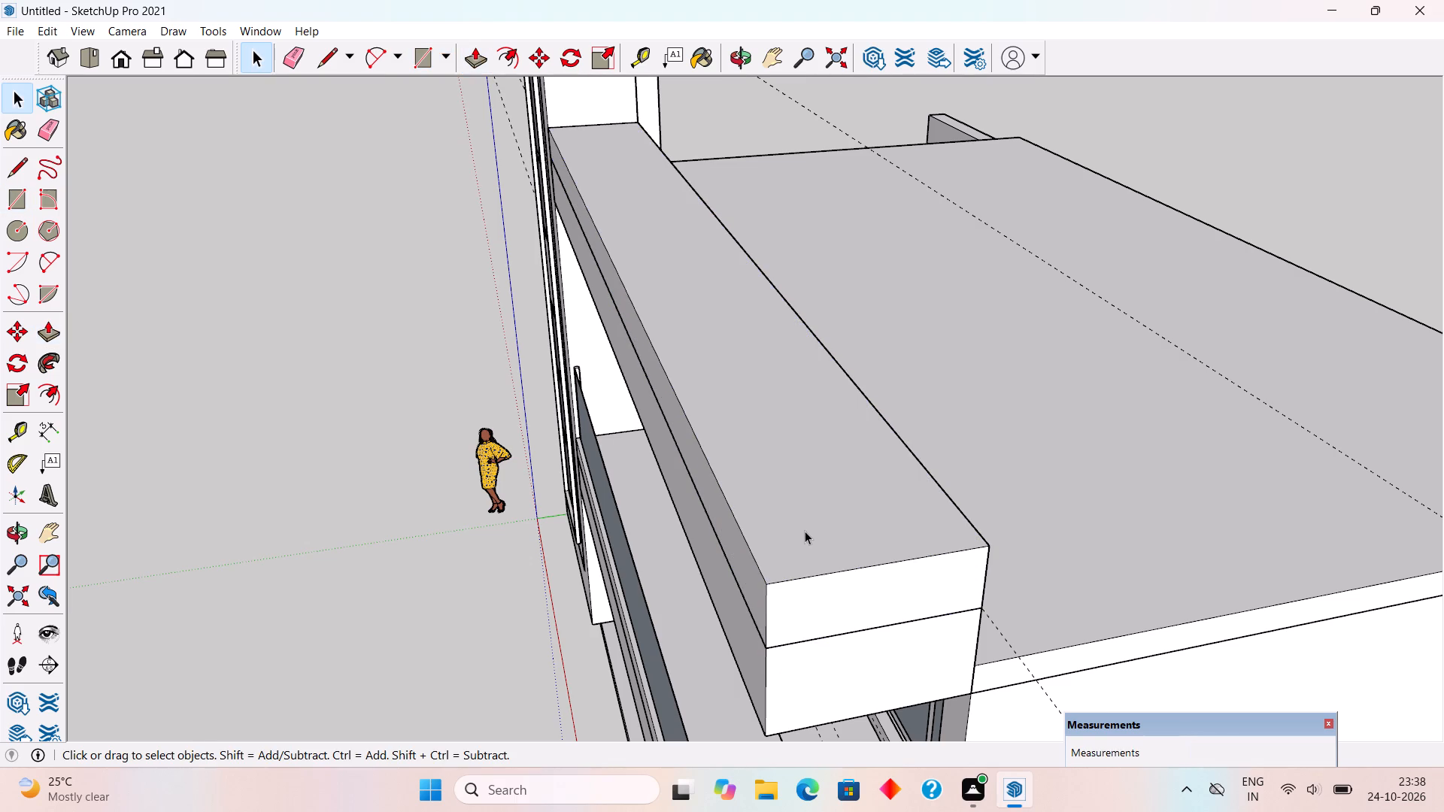
triple_click(805, 531)
right_click(805, 526)
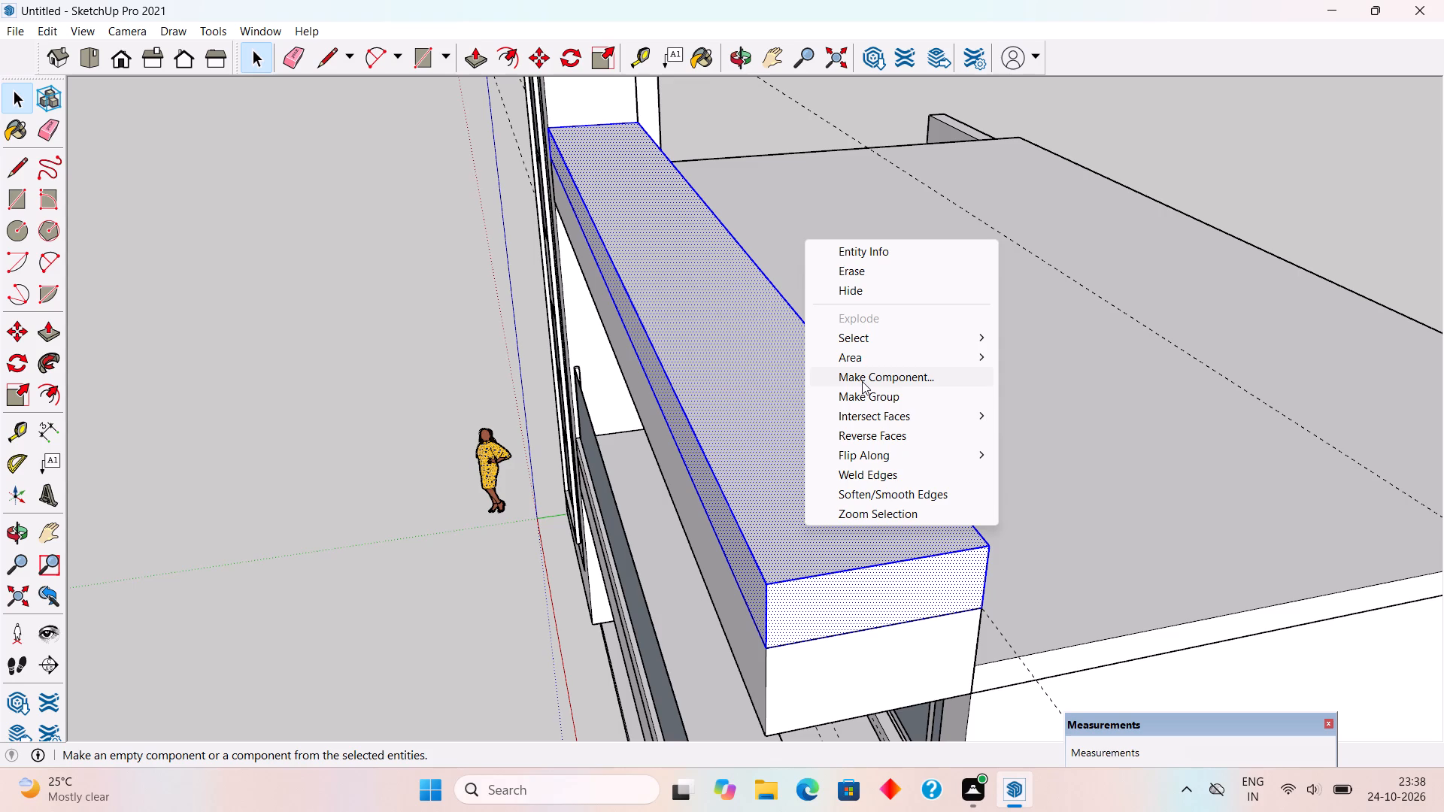
left_click(869, 397)
Place a guide 9" inside the roof slab's side edge farthest from the stair tower.
scroll(869, 388, "down", 8)
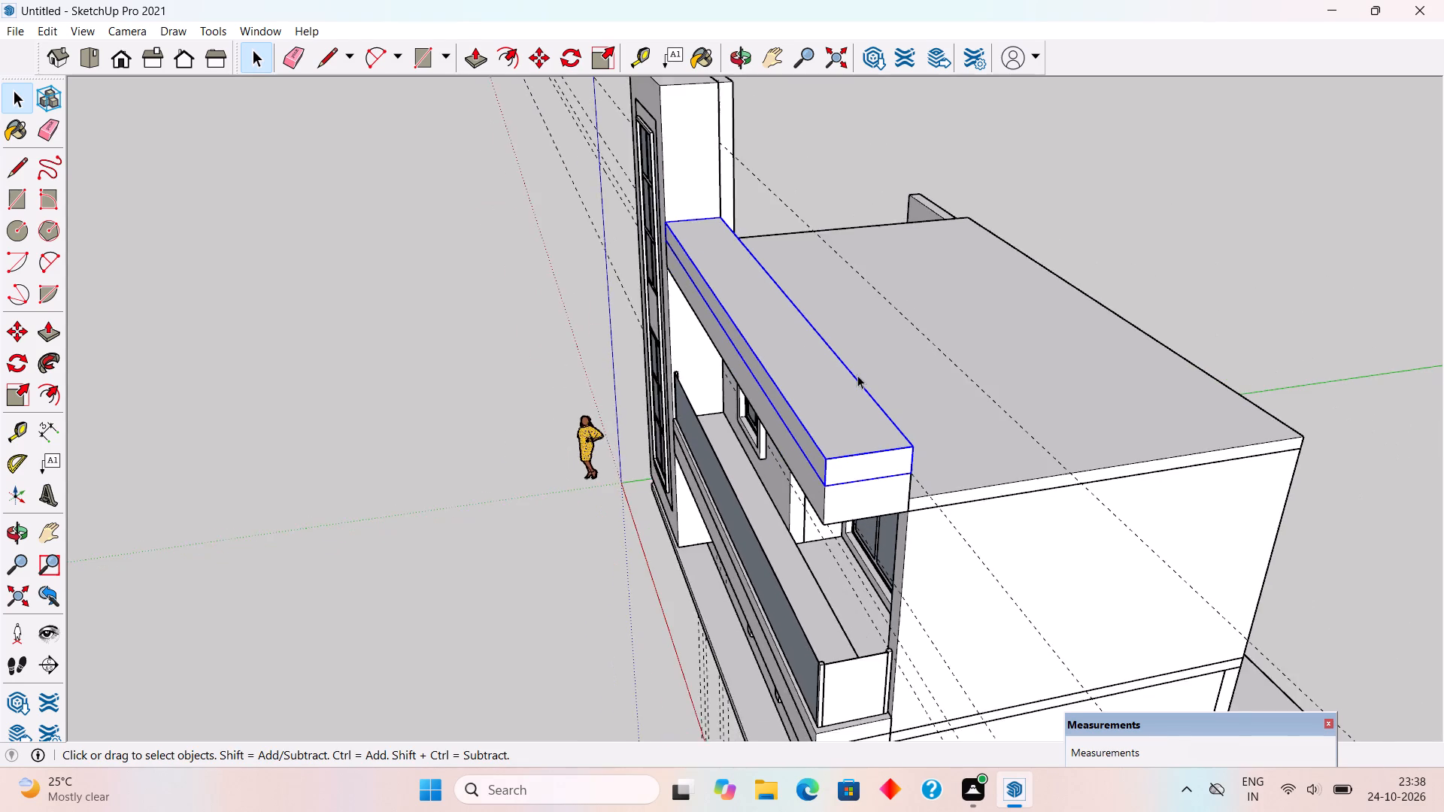
scroll(857, 375, "down", 3)
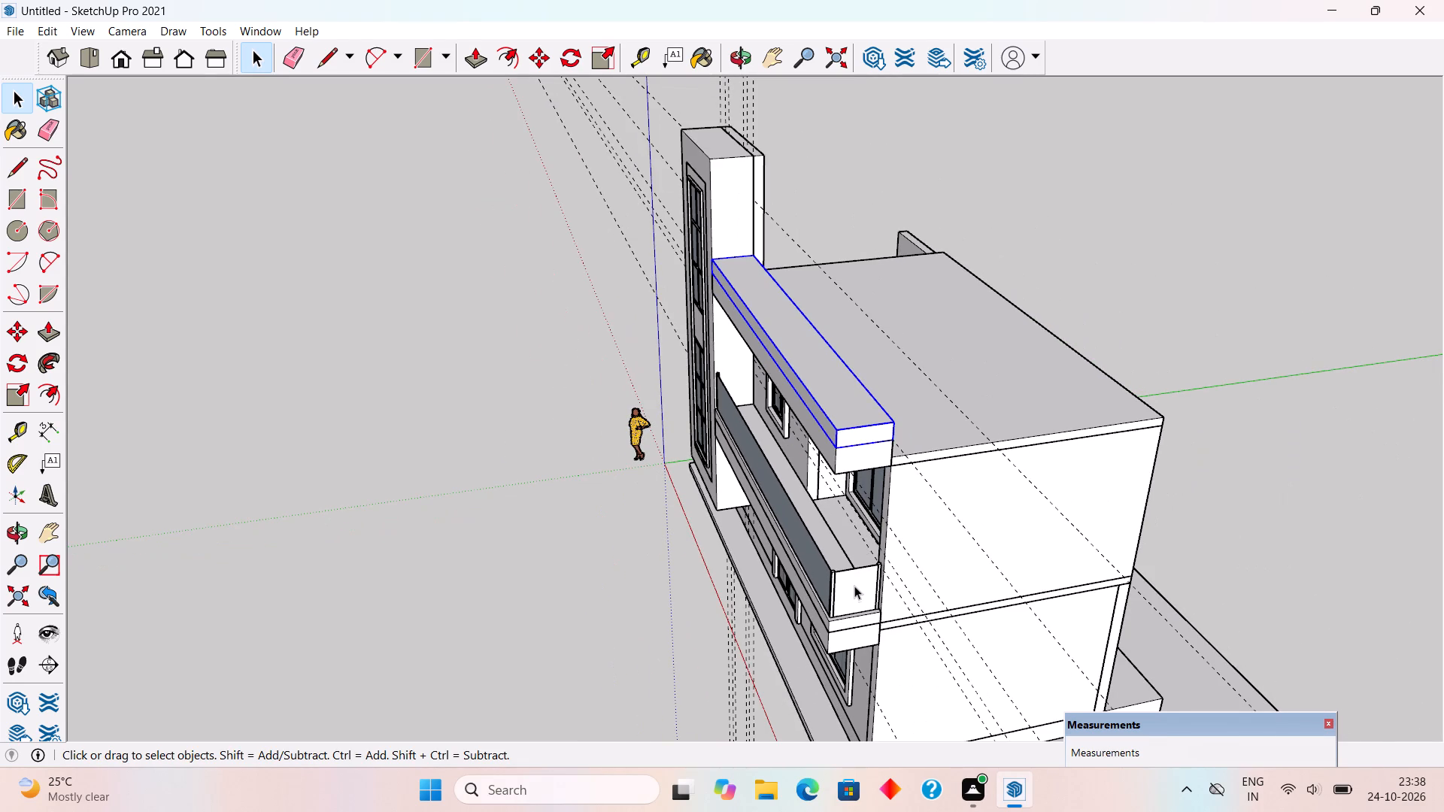
middle_click_drag(884, 535, 404, 538)
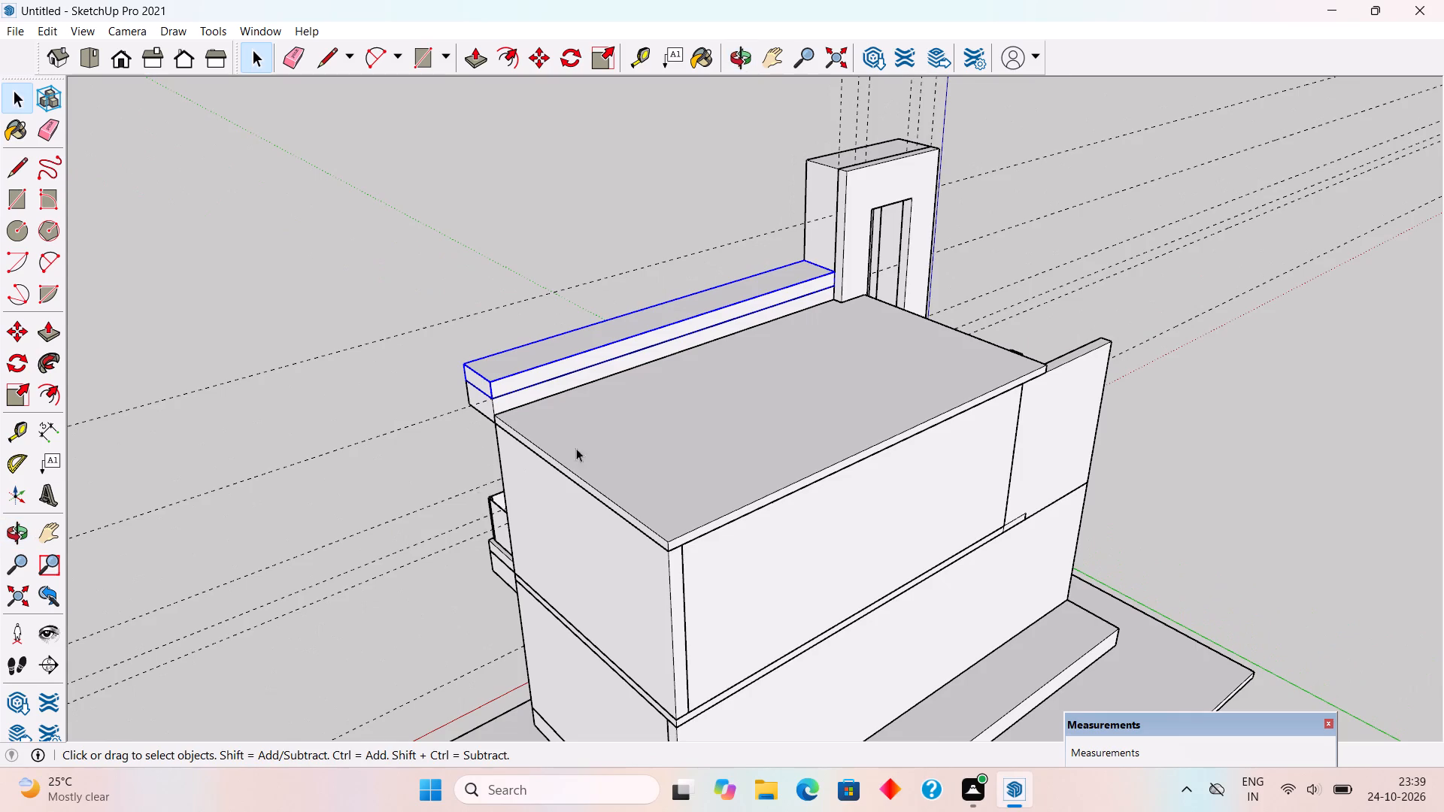
scroll(587, 446, "up", 4)
middle_click_drag(587, 452, 513, 656)
scroll(499, 392, "down", 4)
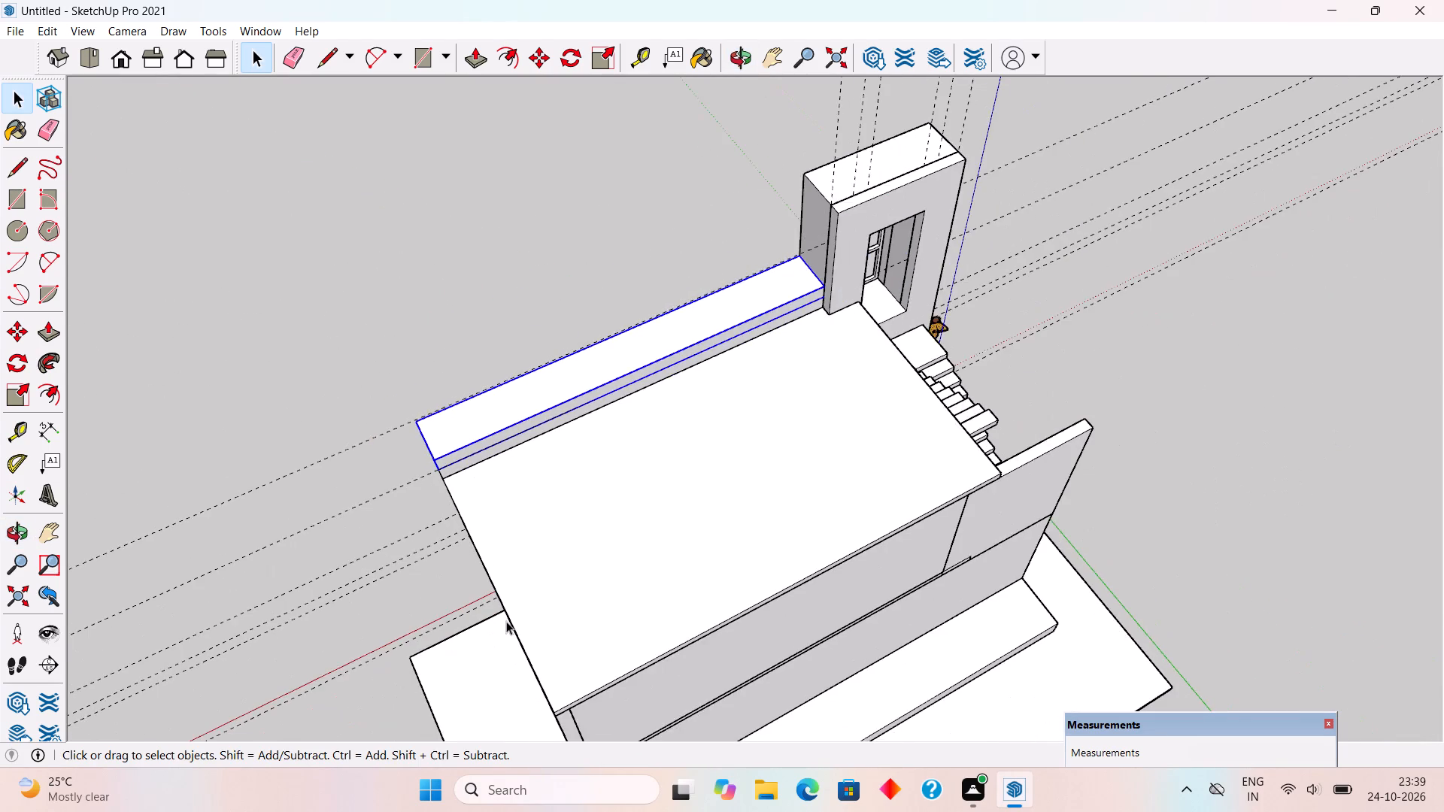
scroll(506, 621, "up", 4)
key("r")
type("rt")
left_click(509, 609)
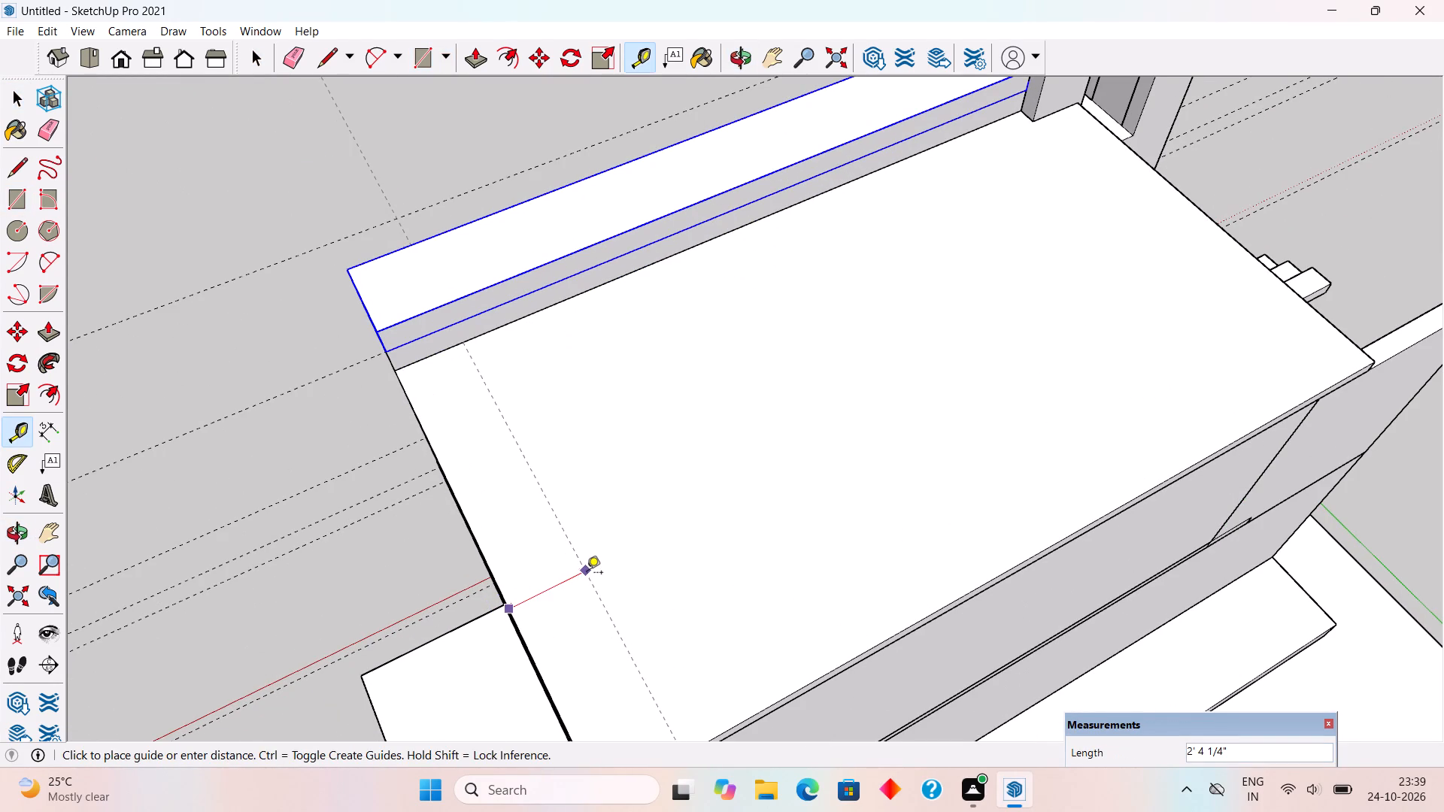
type("9\"")
key("Return")
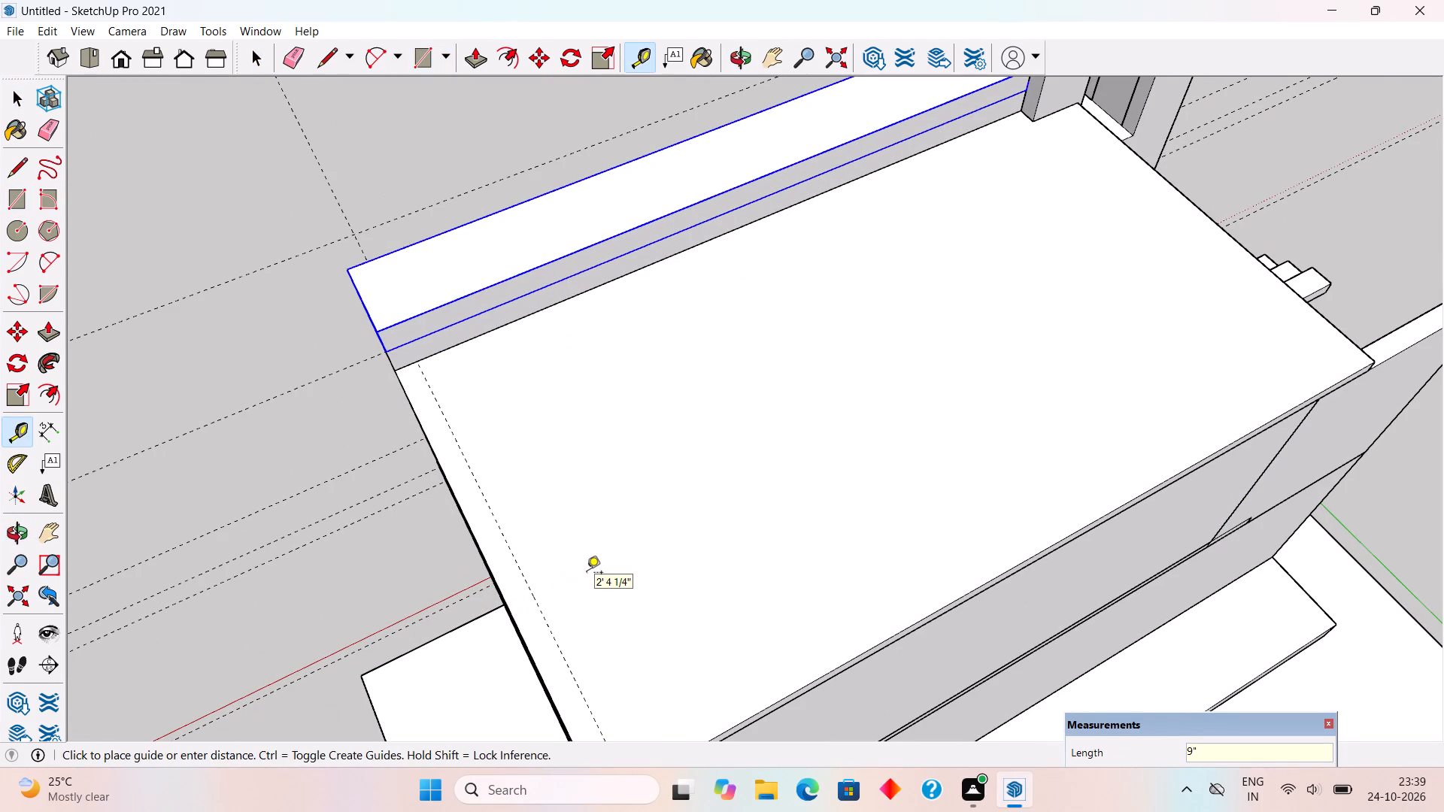
Draw a 9" by 15'9" rectangle between the guide and the roof slab's side edge and Push/Pull it up 4'.
key("r")
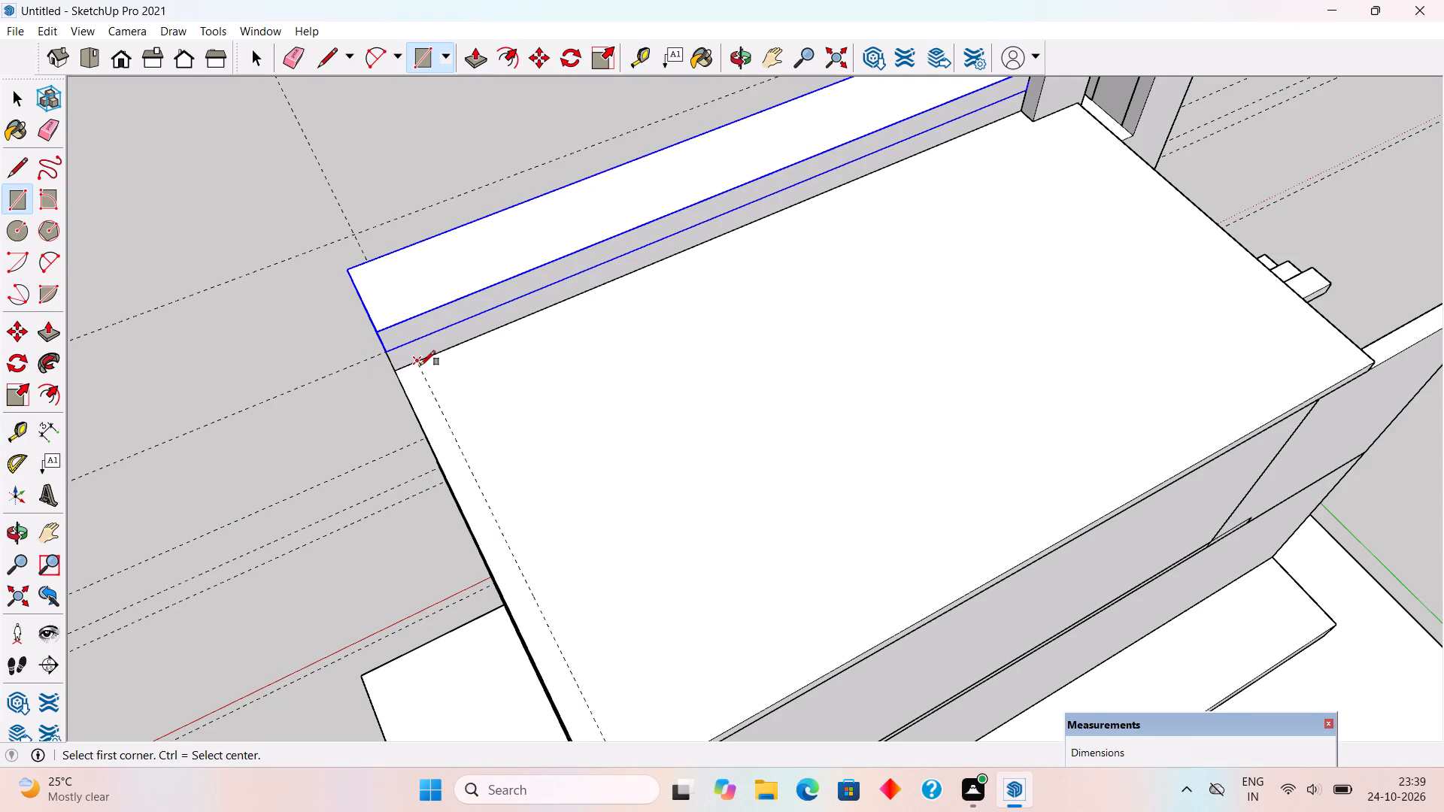
left_click(421, 365)
scroll(513, 535, "down", 2)
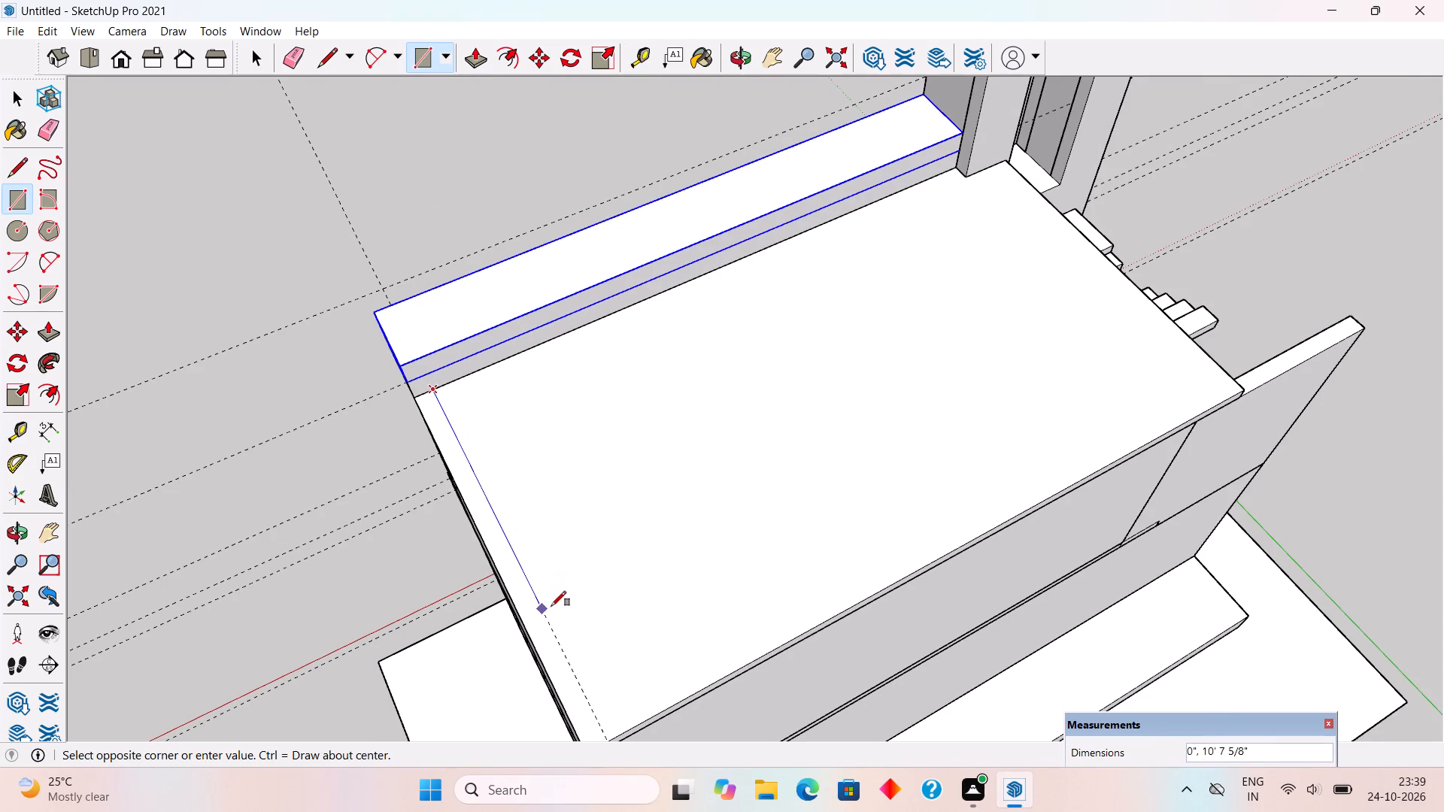
scroll(554, 618, "down", 3)
left_click(578, 717)
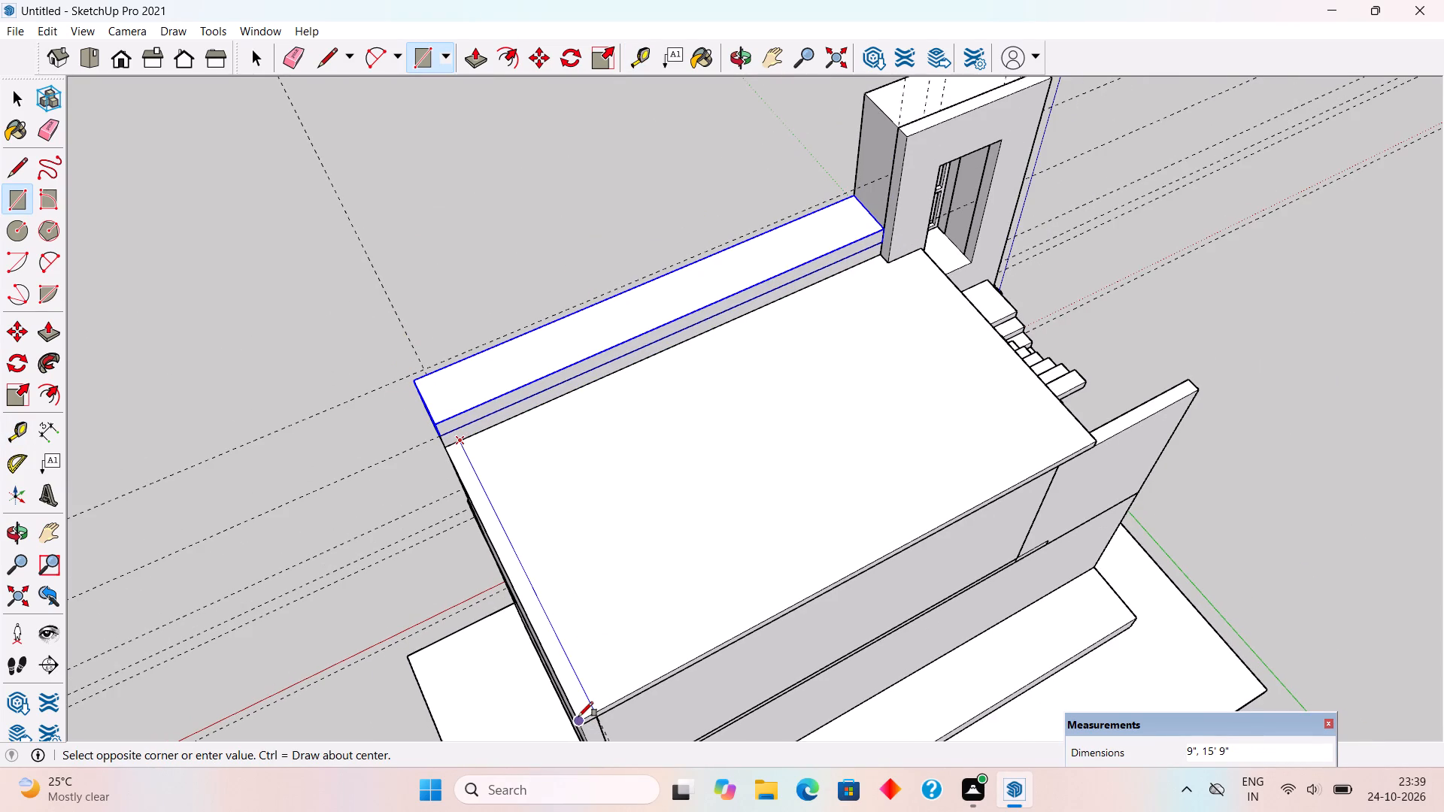
key("p")
left_click(567, 672)
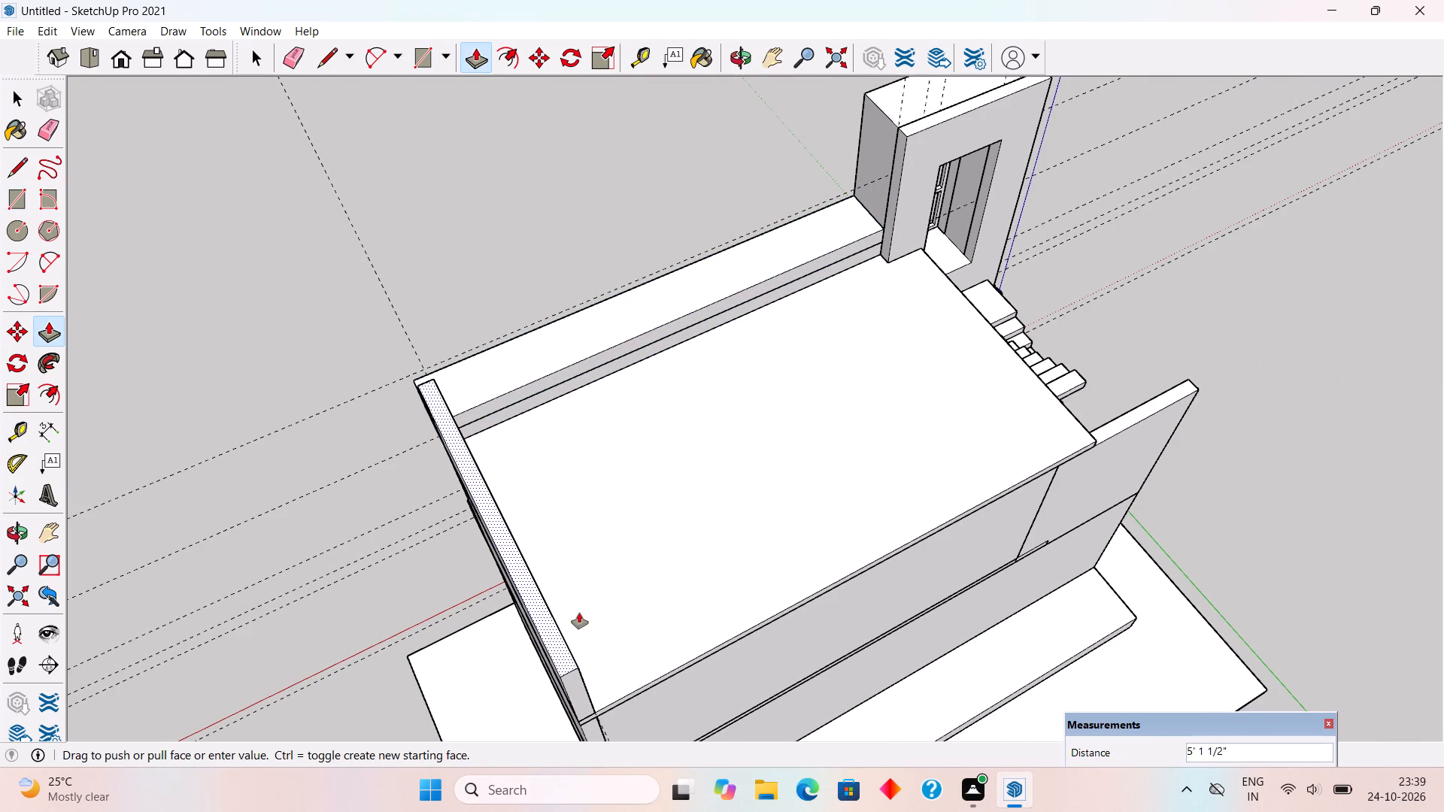
type("4'")
key("Return")
Make the new 4' high parapet wall along the roof's side edge a group.
key("space")
middle_click_drag(545, 630, 628, 579)
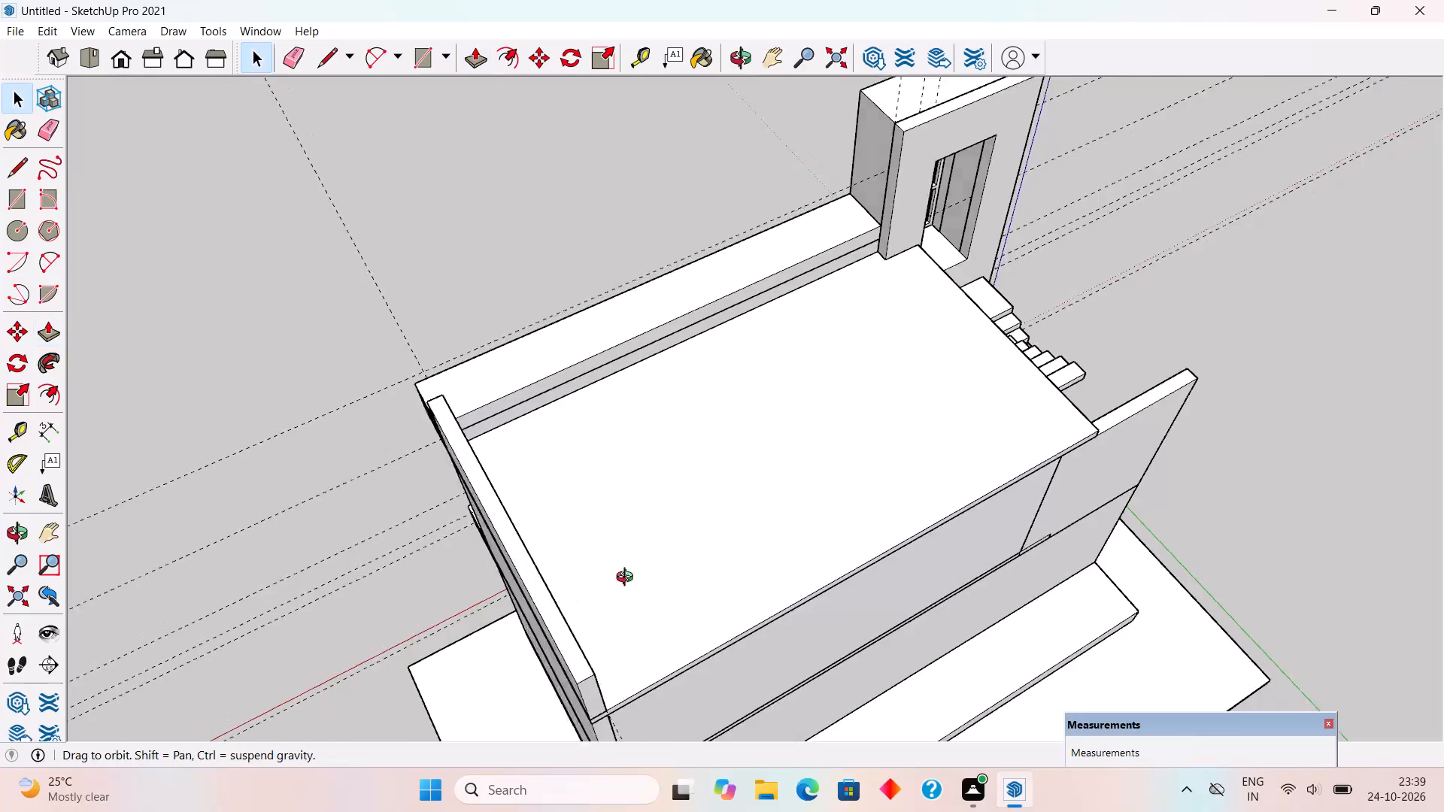
middle_click_drag(628, 579, 1359, 340)
triple_click(1126, 250)
right_click(1130, 250)
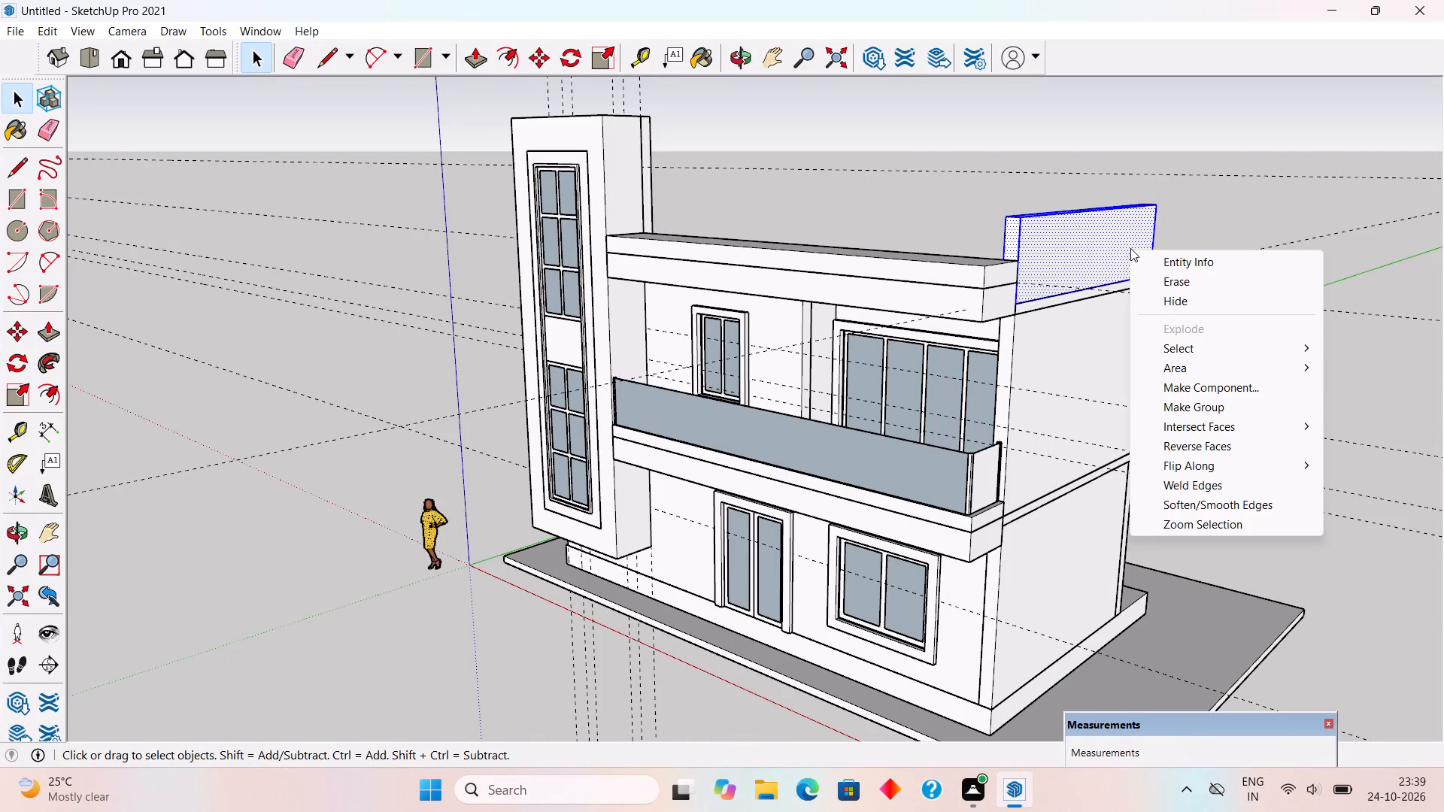
left_click(1206, 409)
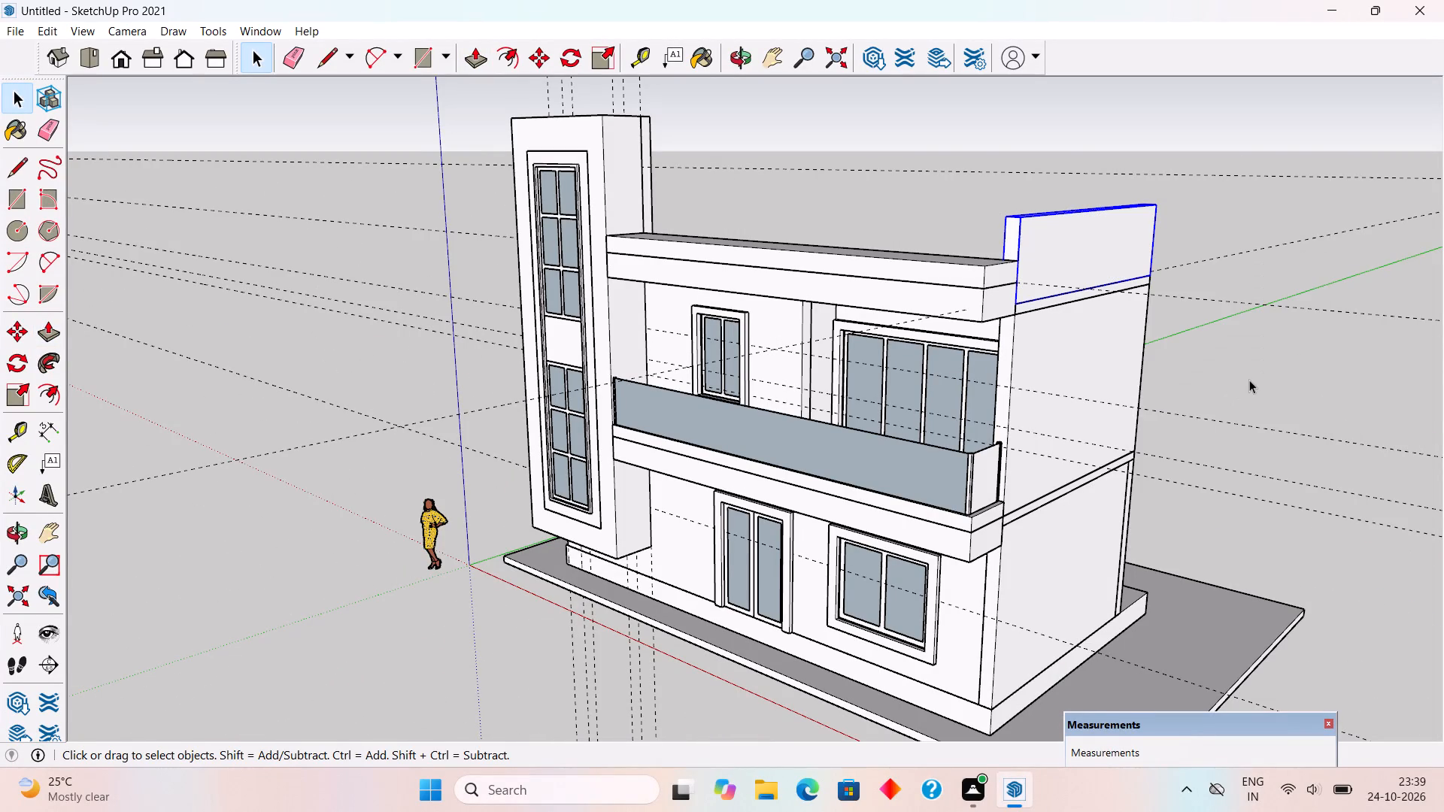
left_click(1249, 380)
Copy all pieces of the balcony's panel railing 11'9" straight up onto the top of the roof's front projection.
middle_click_drag(1009, 435, 927, 417)
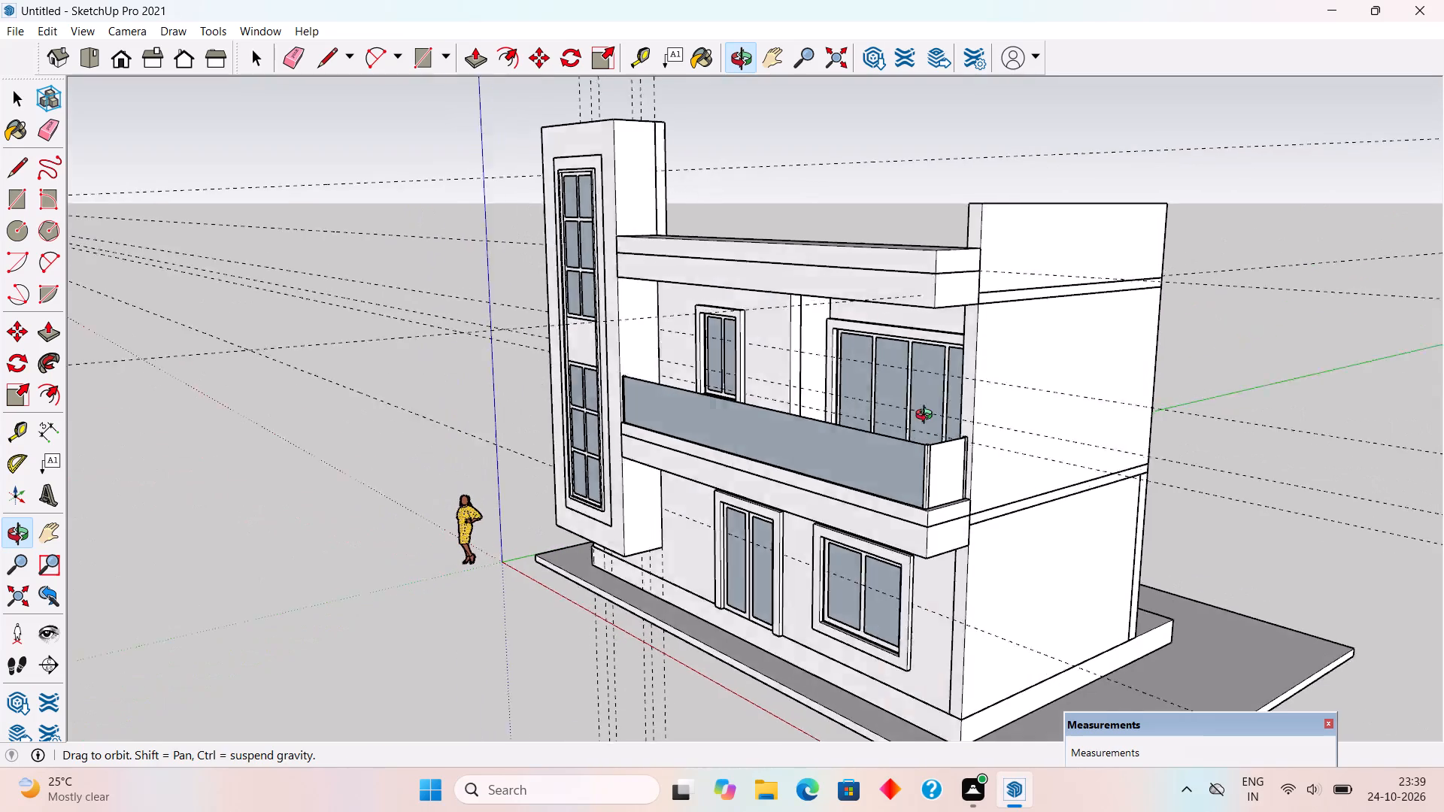
middle_click_drag(927, 417, 918, 417)
left_click(924, 483, "ctrl")
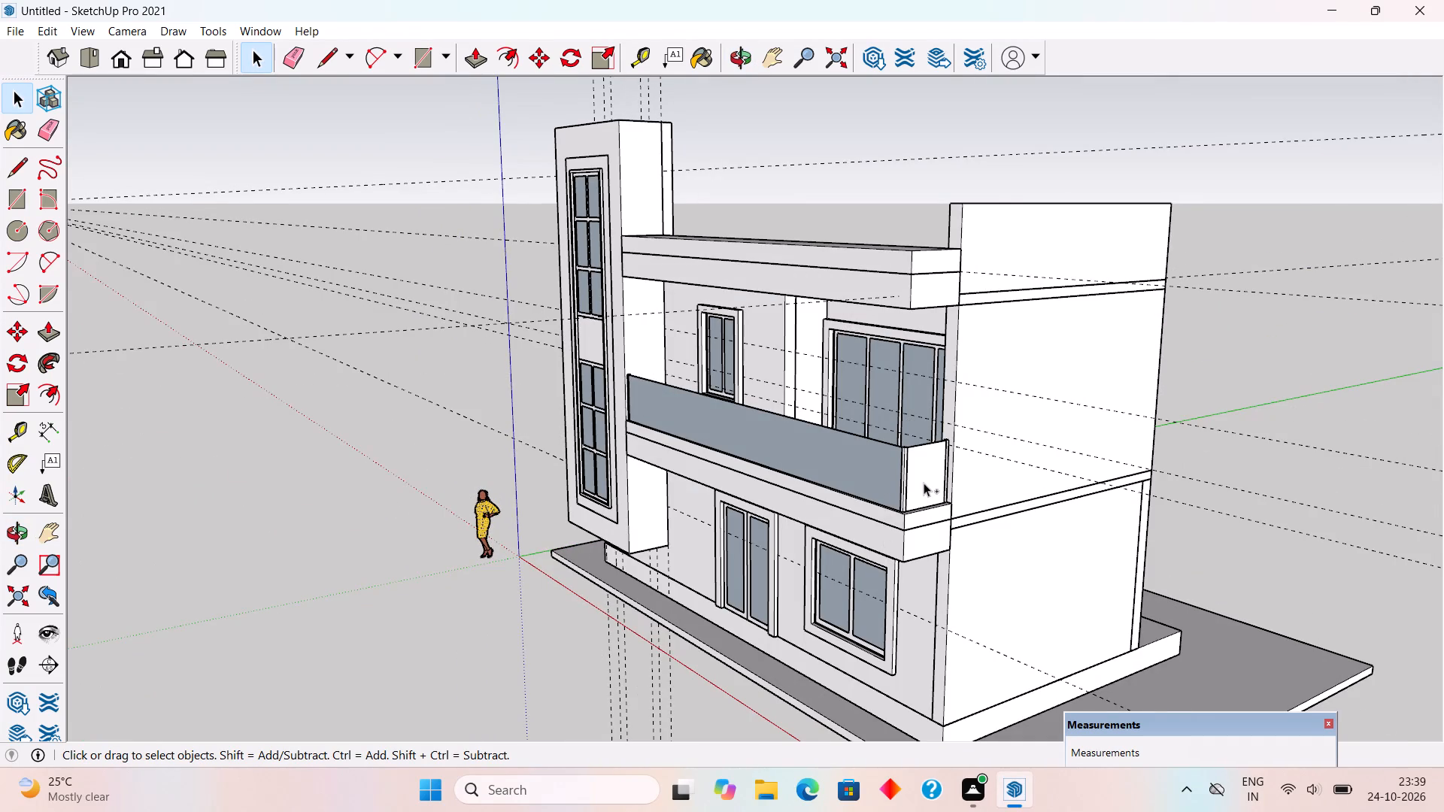
scroll(927, 478, "up", 8, "ctrl")
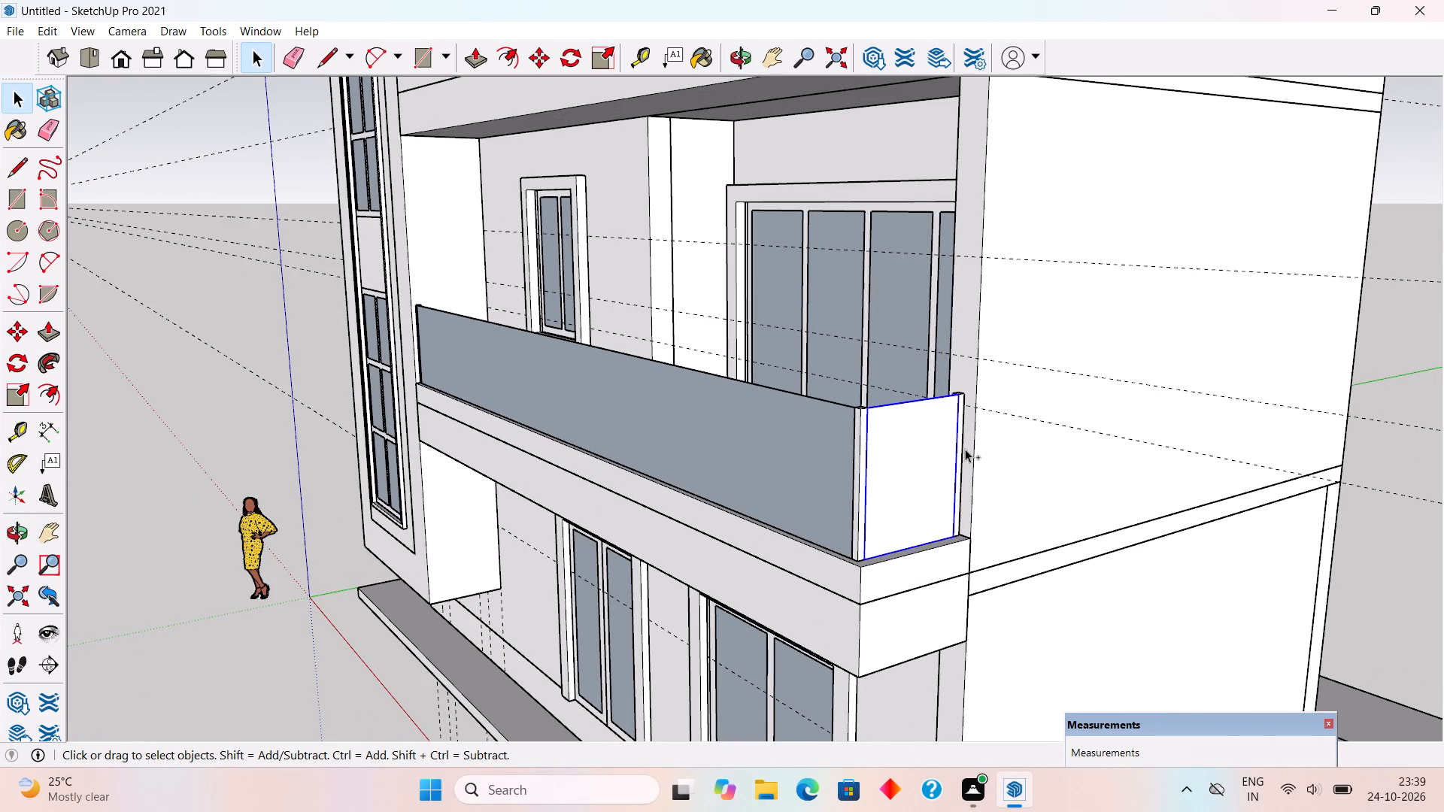
left_click(962, 460, "ctrl")
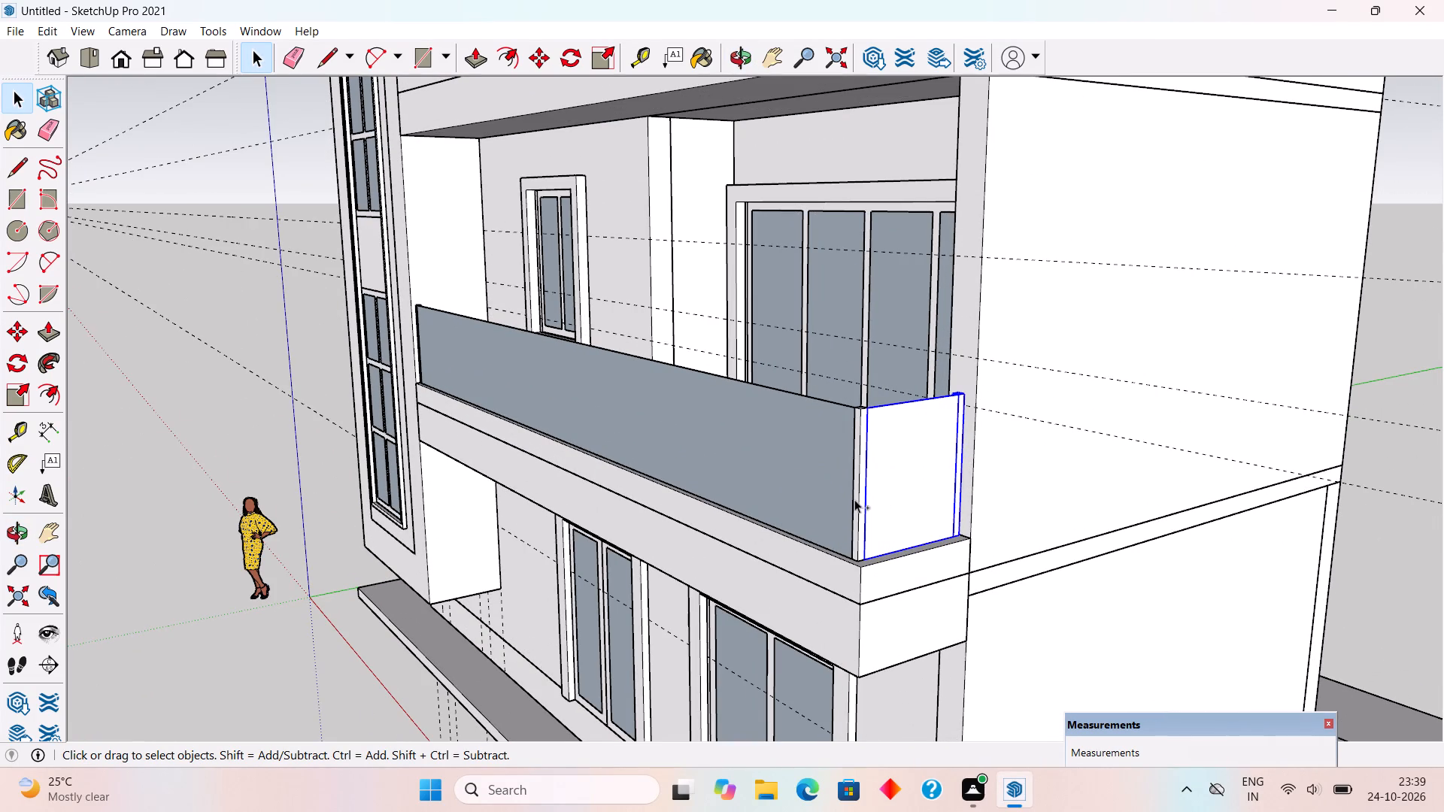
left_click(858, 507, "ctrl")
left_click(833, 491, "ctrl")
scroll(854, 477, "down", 3, "ctrl")
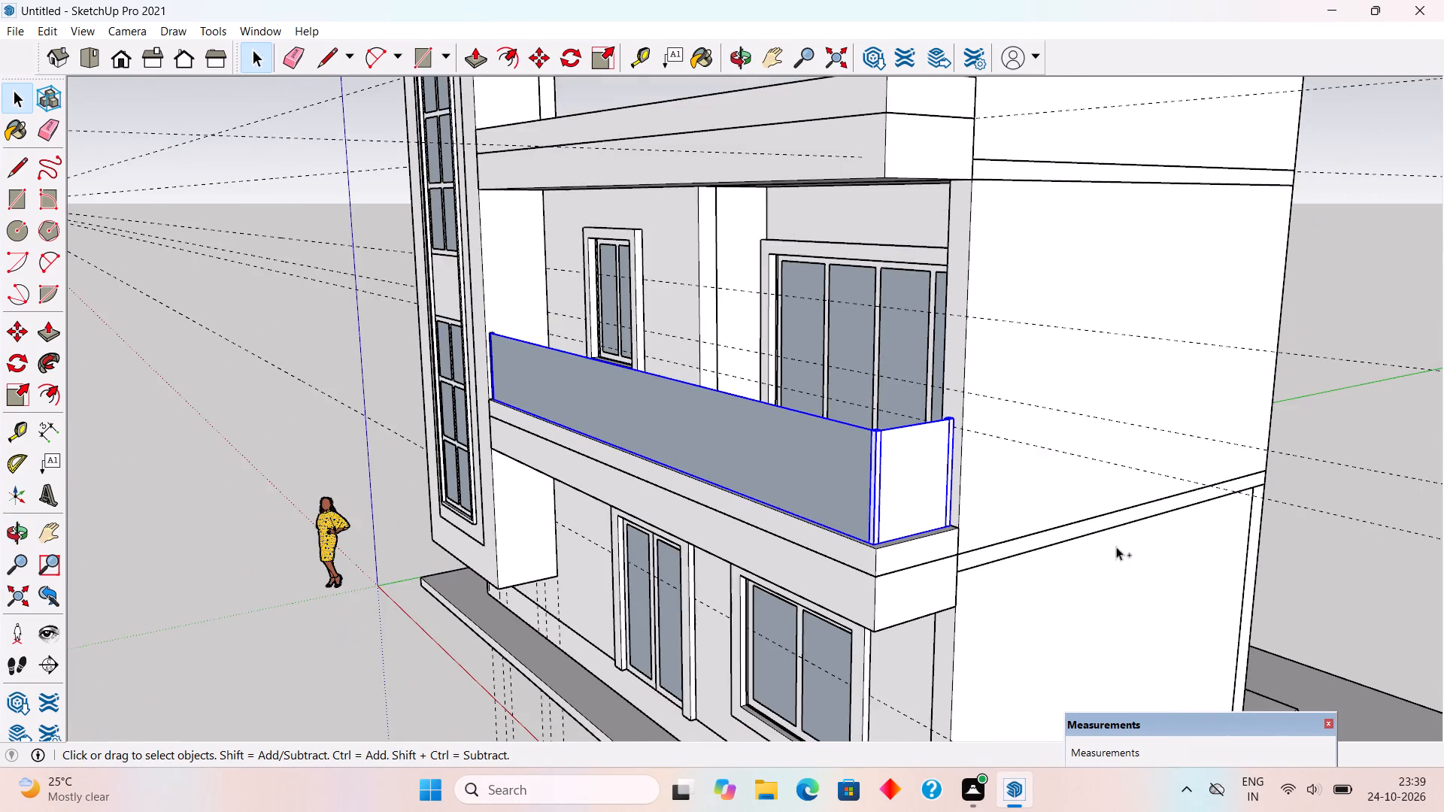
scroll(645, 466, "down", 1, "ctrl")
middle_click_drag(692, 483, 1443, 538, "ctrl")
middle_click_drag(514, 441, 293, 426, "ctrl")
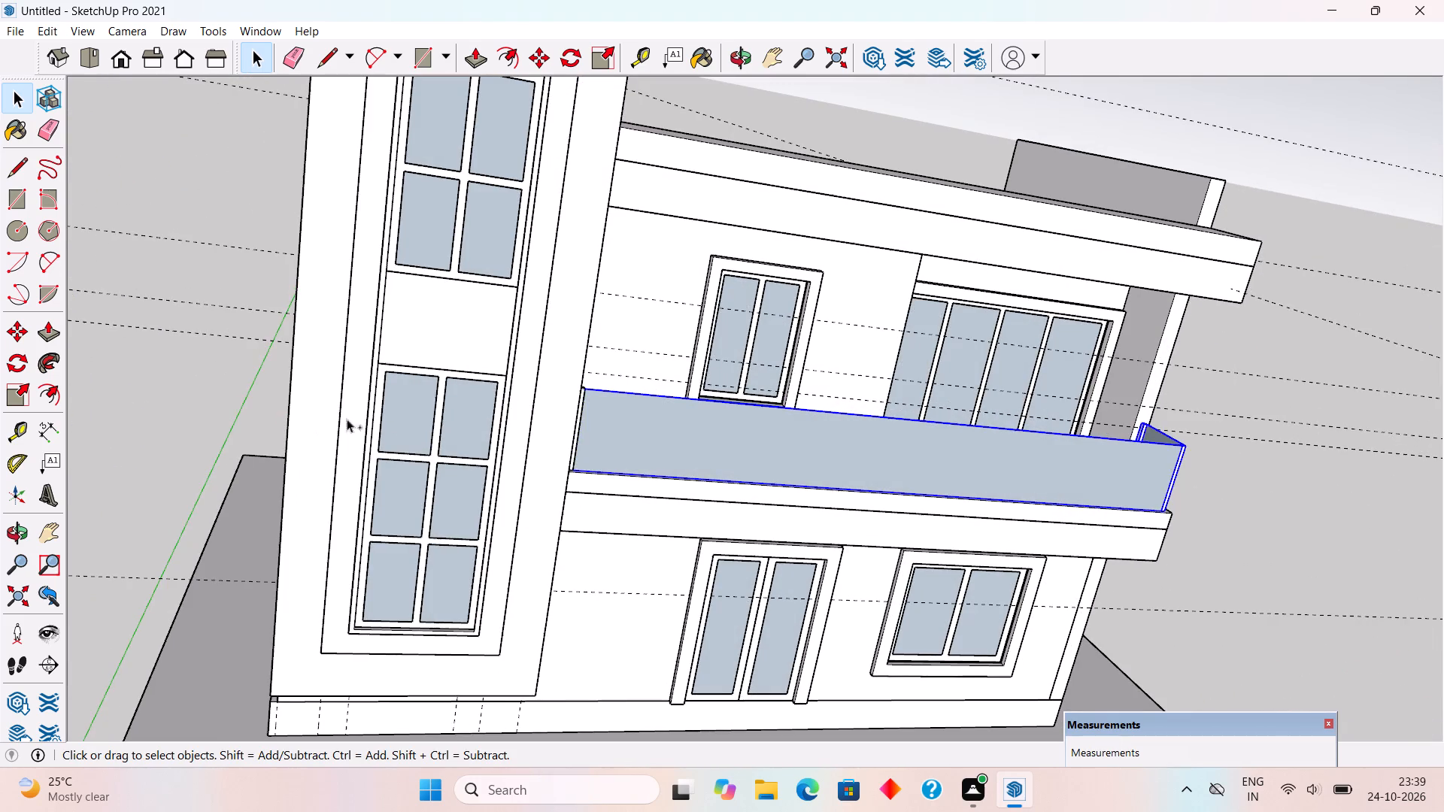
scroll(638, 467, "up", 7, "ctrl")
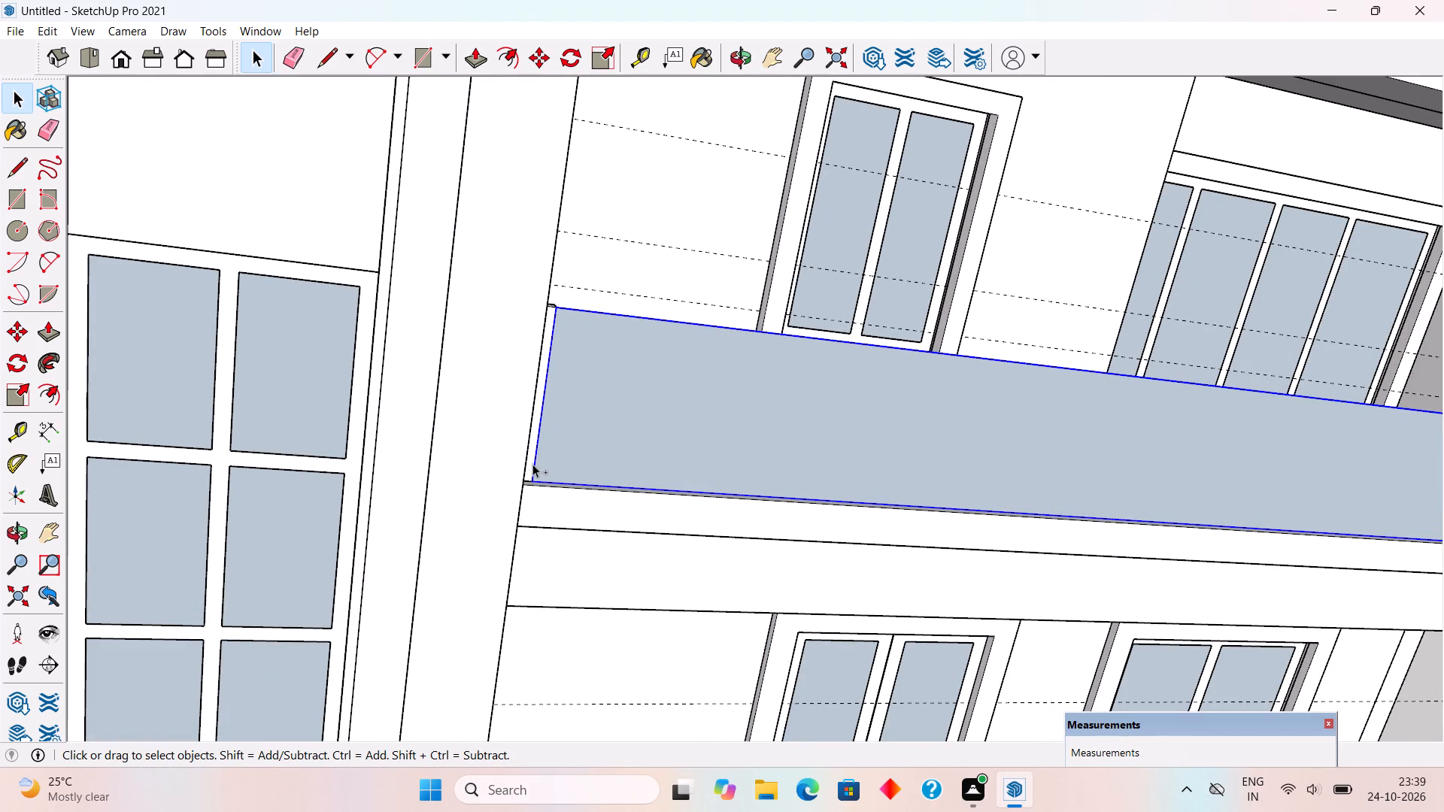
left_click(532, 464, "ctrl")
scroll(747, 474, "down", 4, "ctrl")
scroll(886, 458, "down", 4)
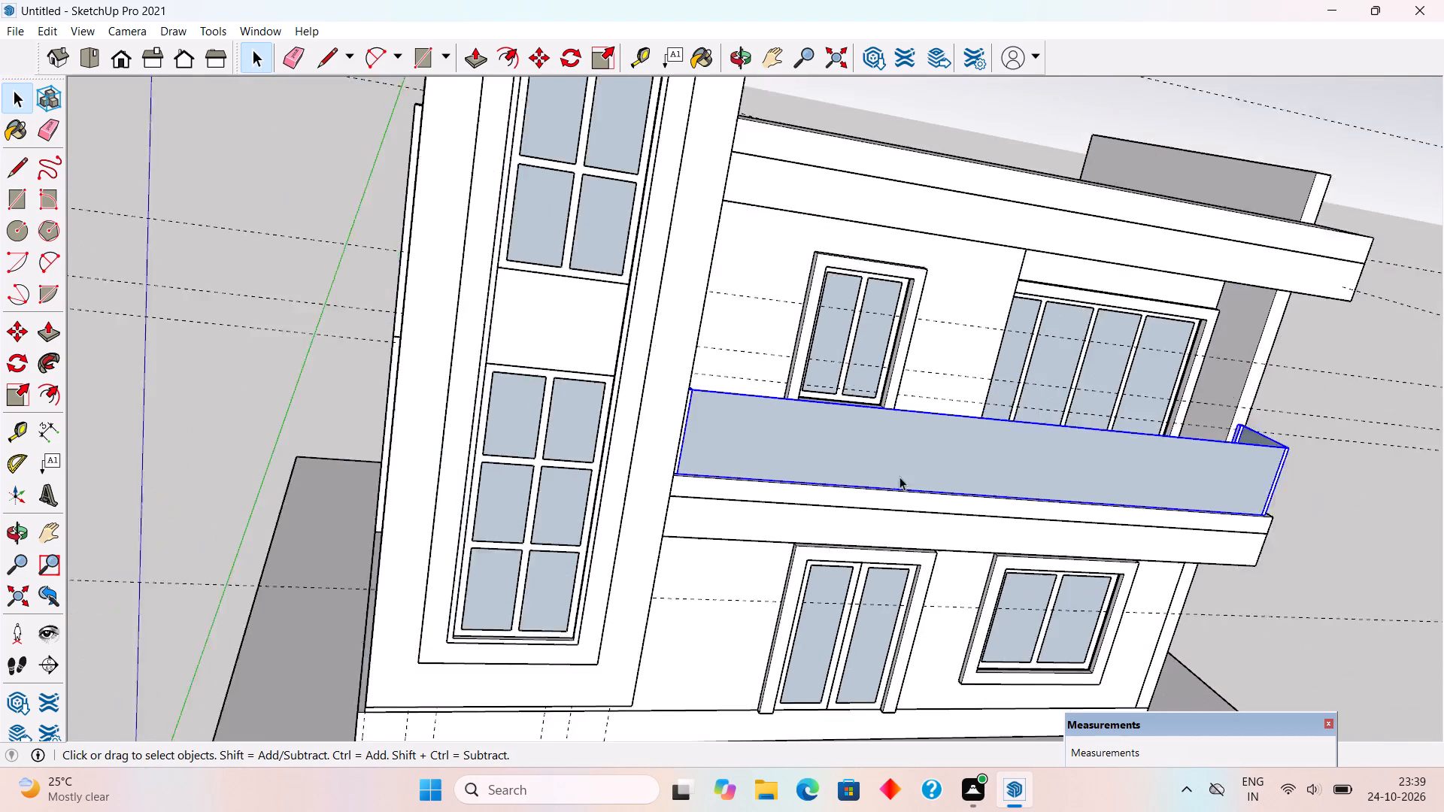
middle_click_drag(1118, 497, 417, 455)
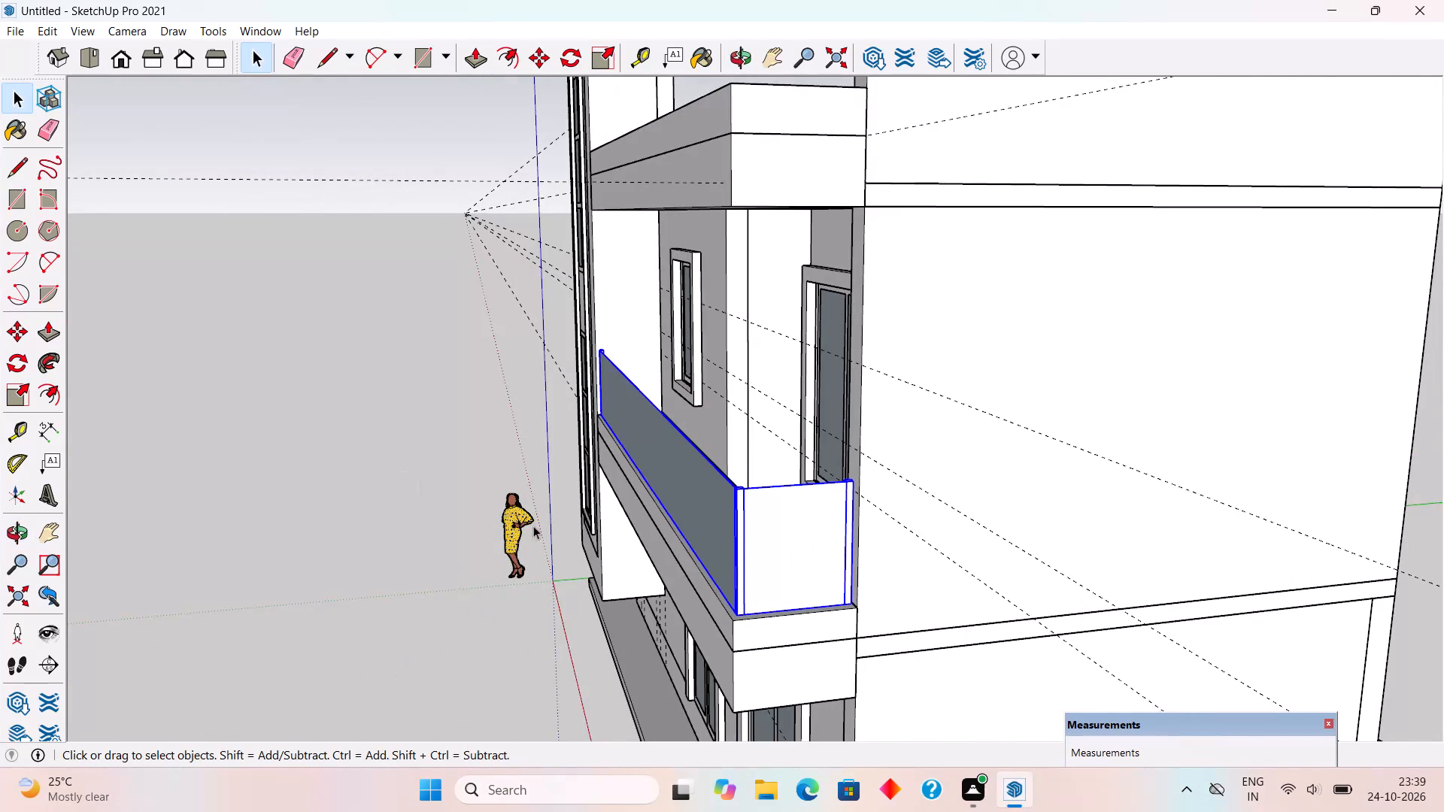
scroll(853, 598, "up", 10)
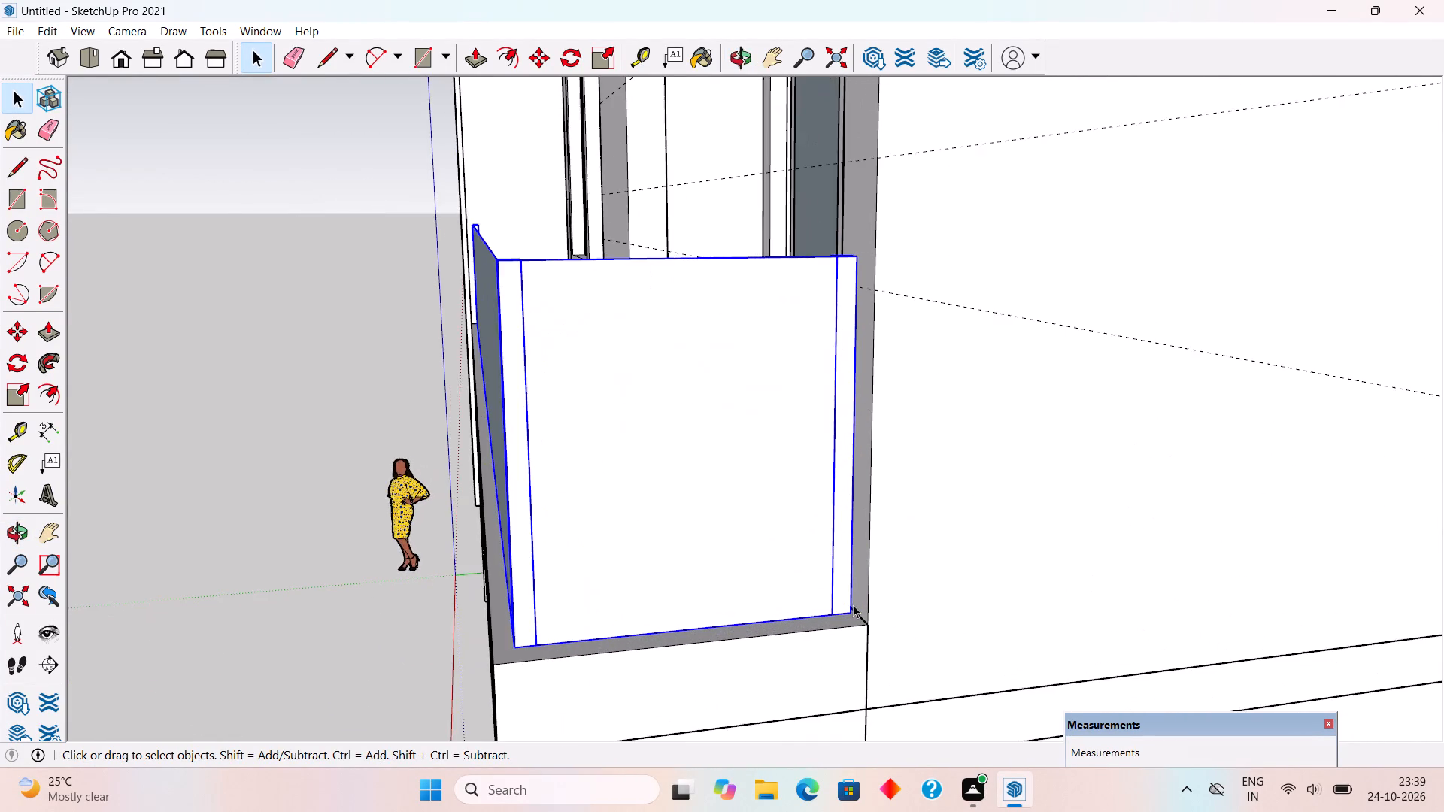
scroll(853, 610, "up", 4)
key("m")
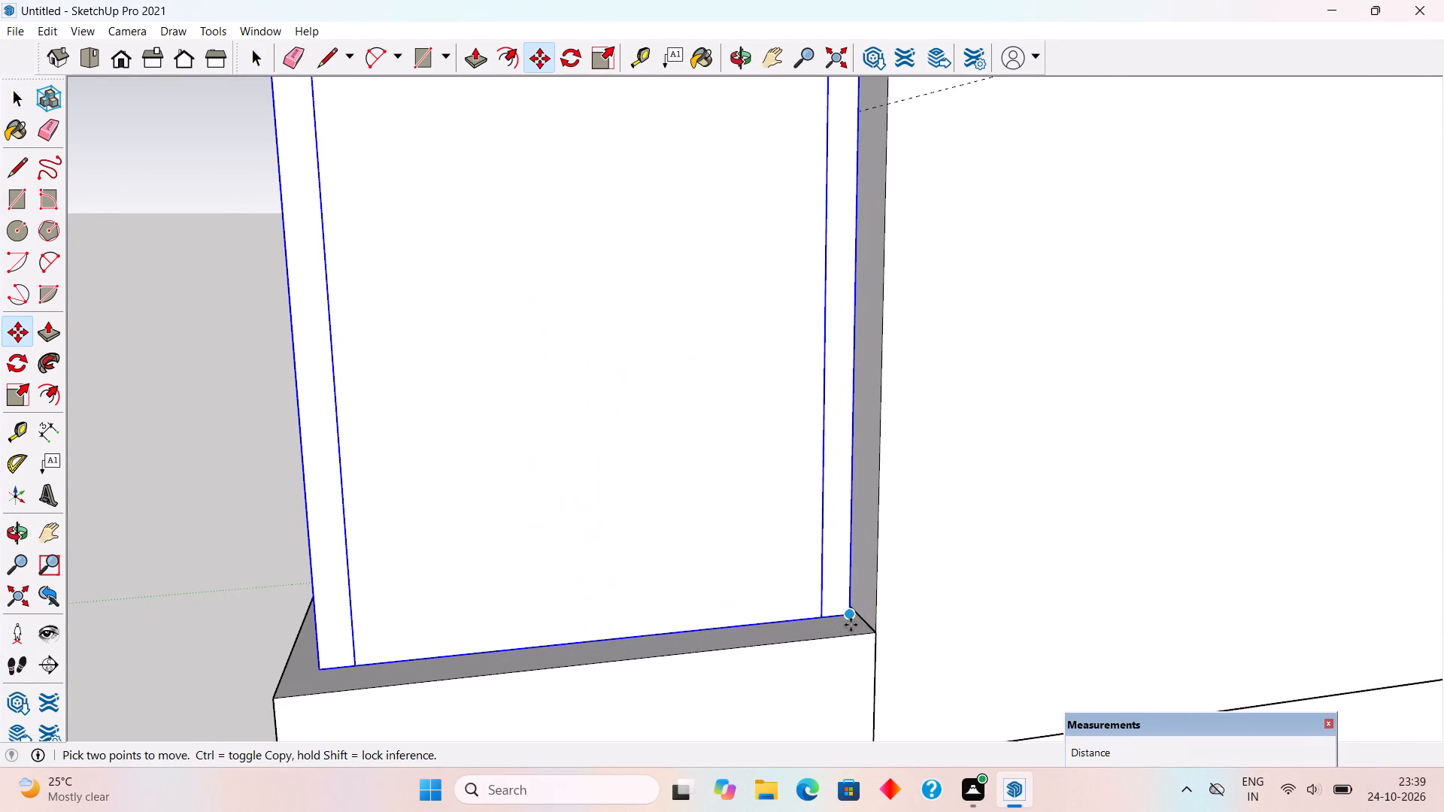
left_click(854, 614)
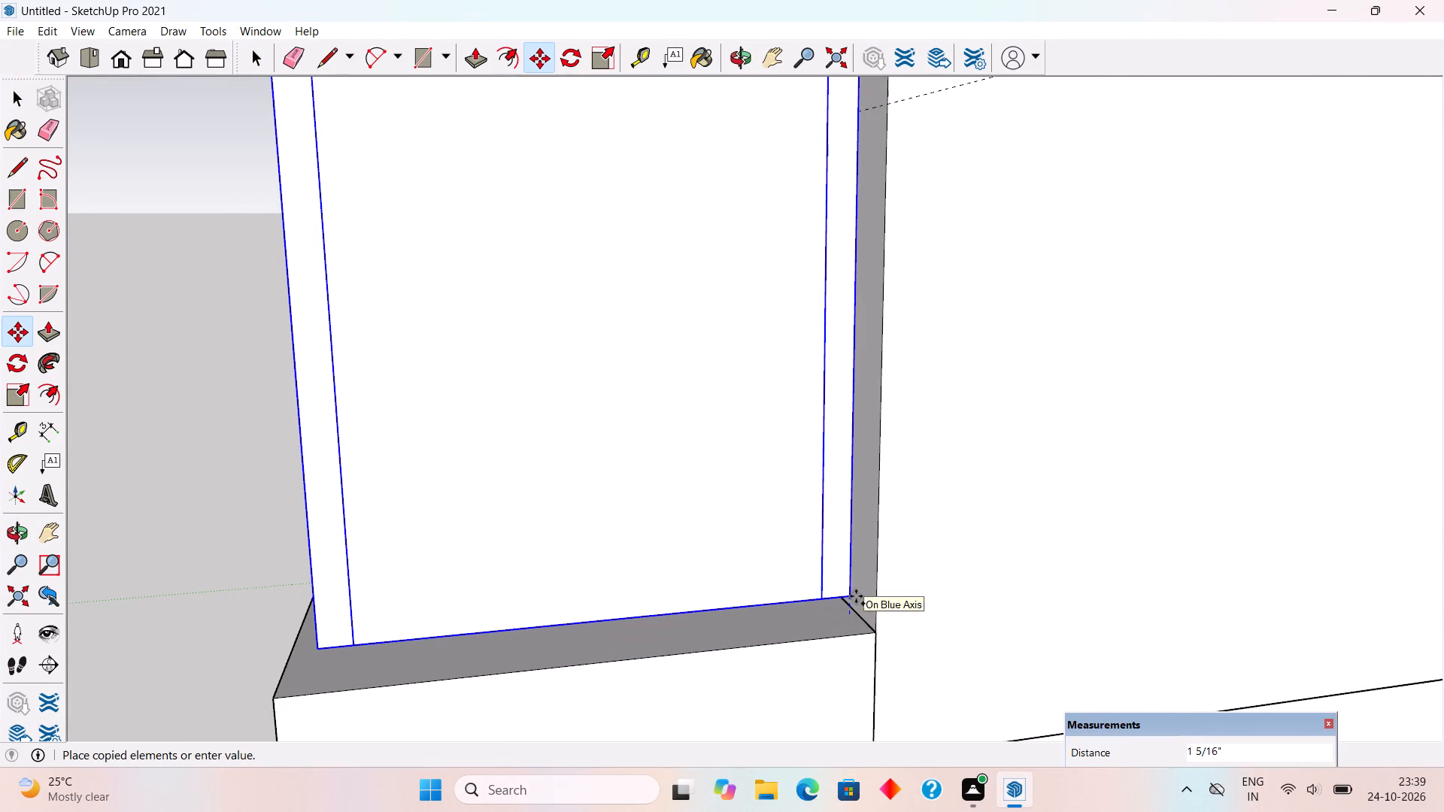
scroll(856, 595, "down", 15)
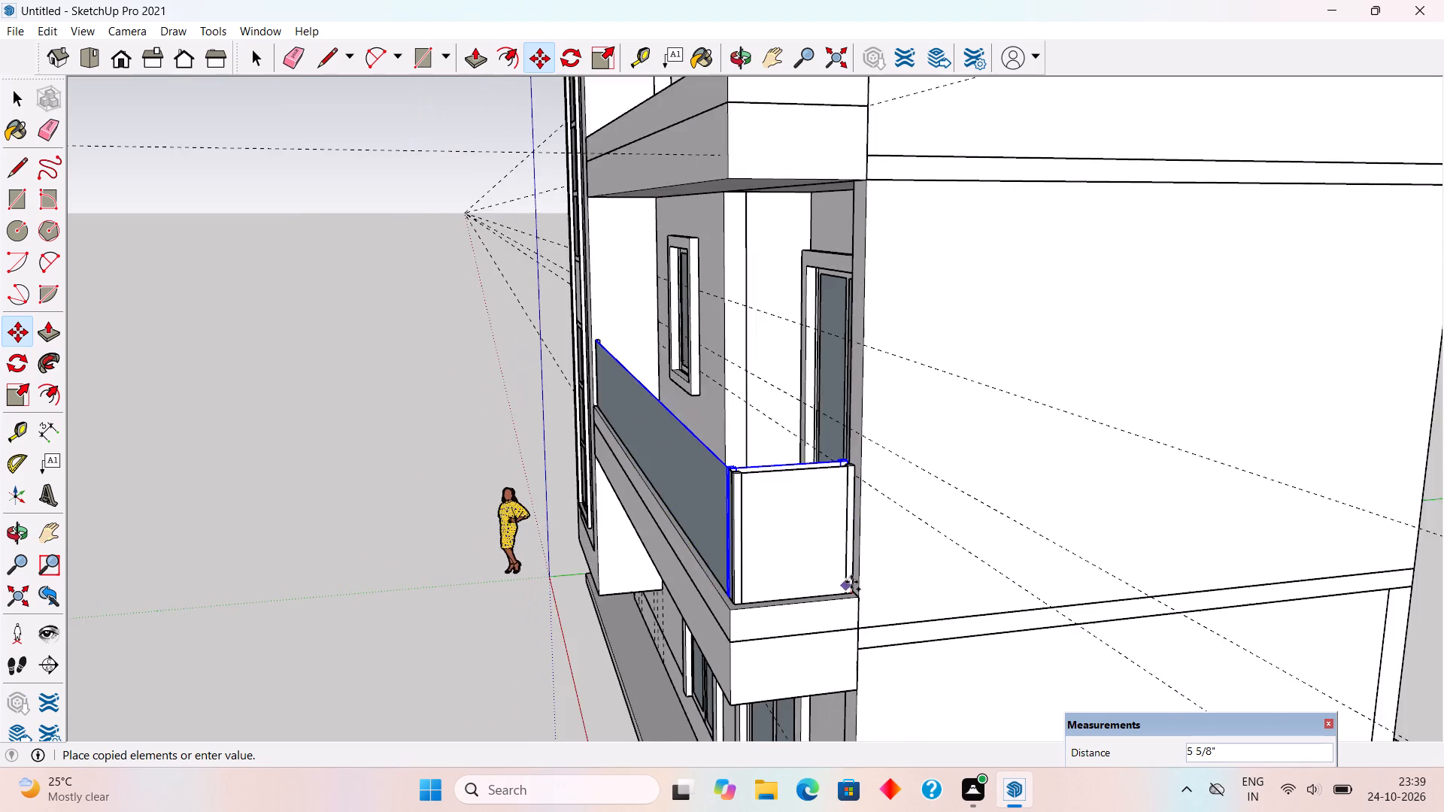
scroll(851, 582, "down", 9)
scroll(847, 367, "up", 7)
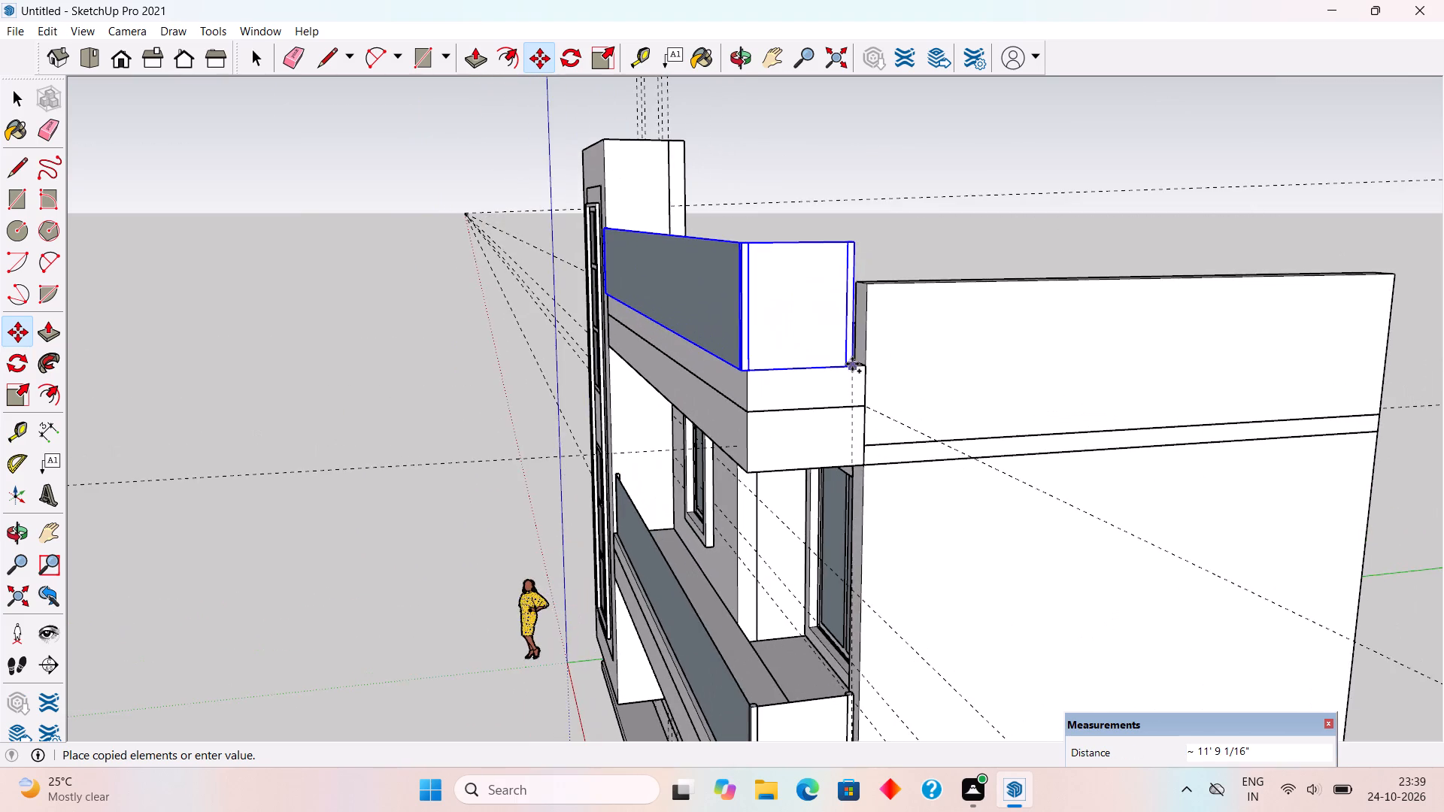
scroll(852, 364, "up", 9)
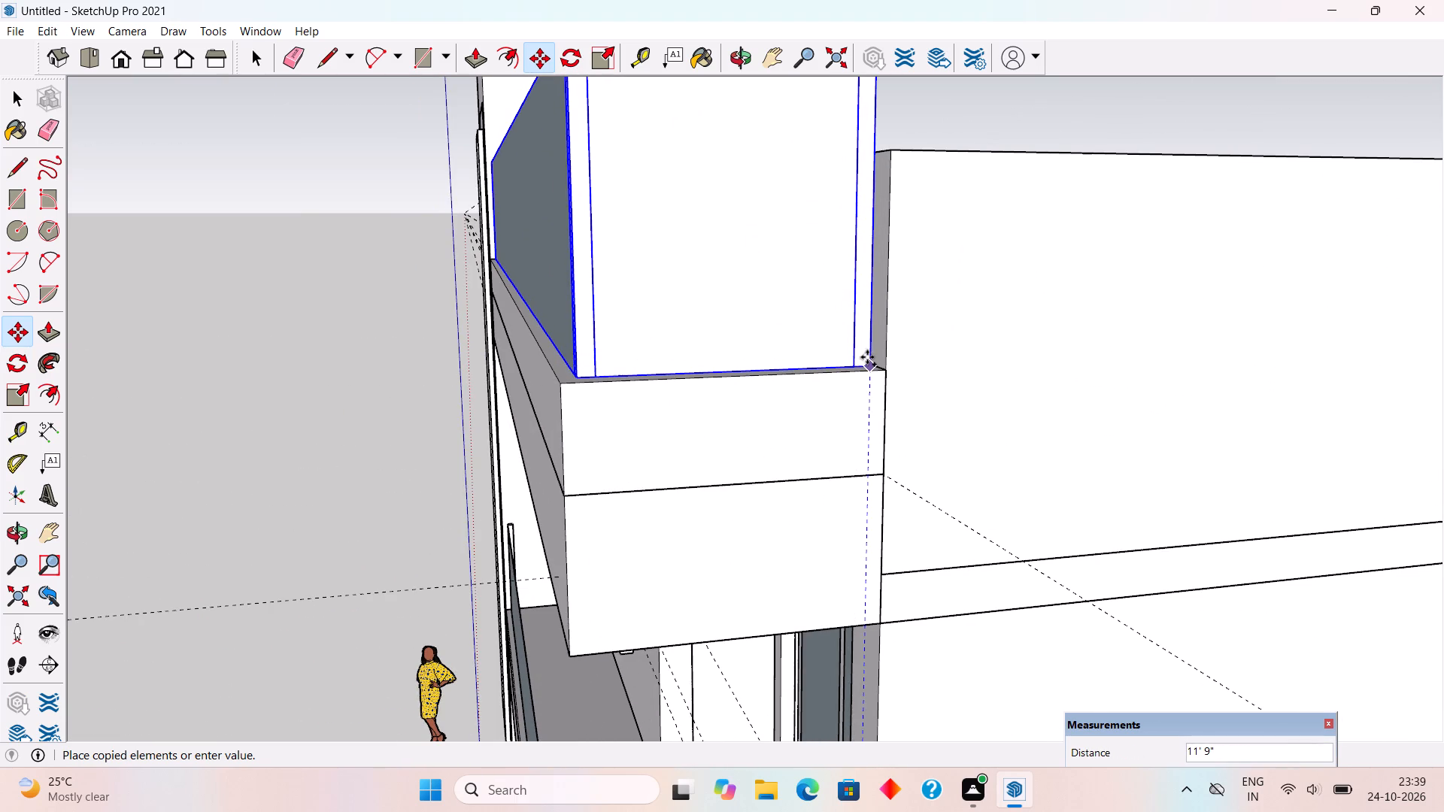
left_click(867, 357)
middle_click_drag(846, 415, 822, 456)
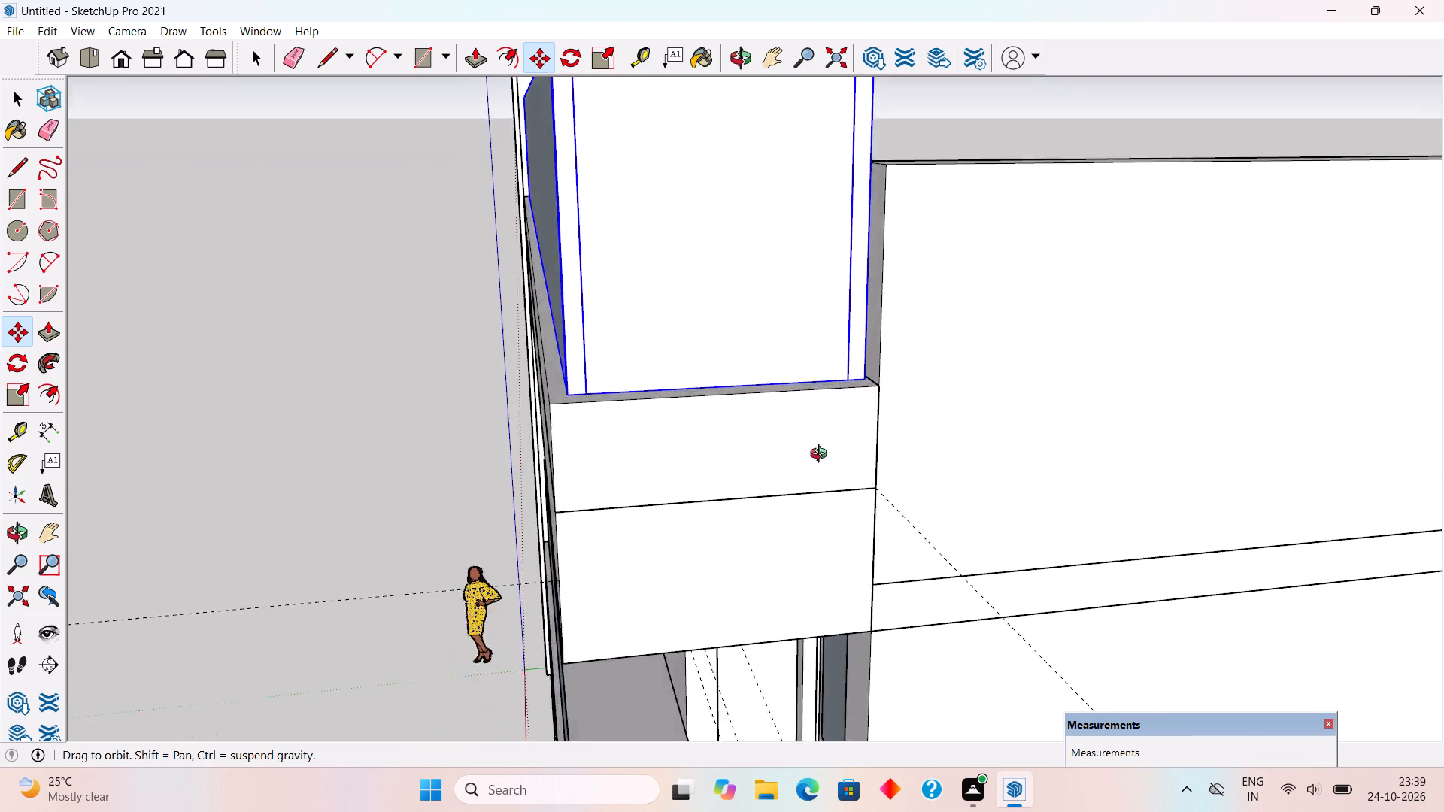
middle_click_drag(822, 456, 1322, 469)
scroll(1322, 469, "down", 3)
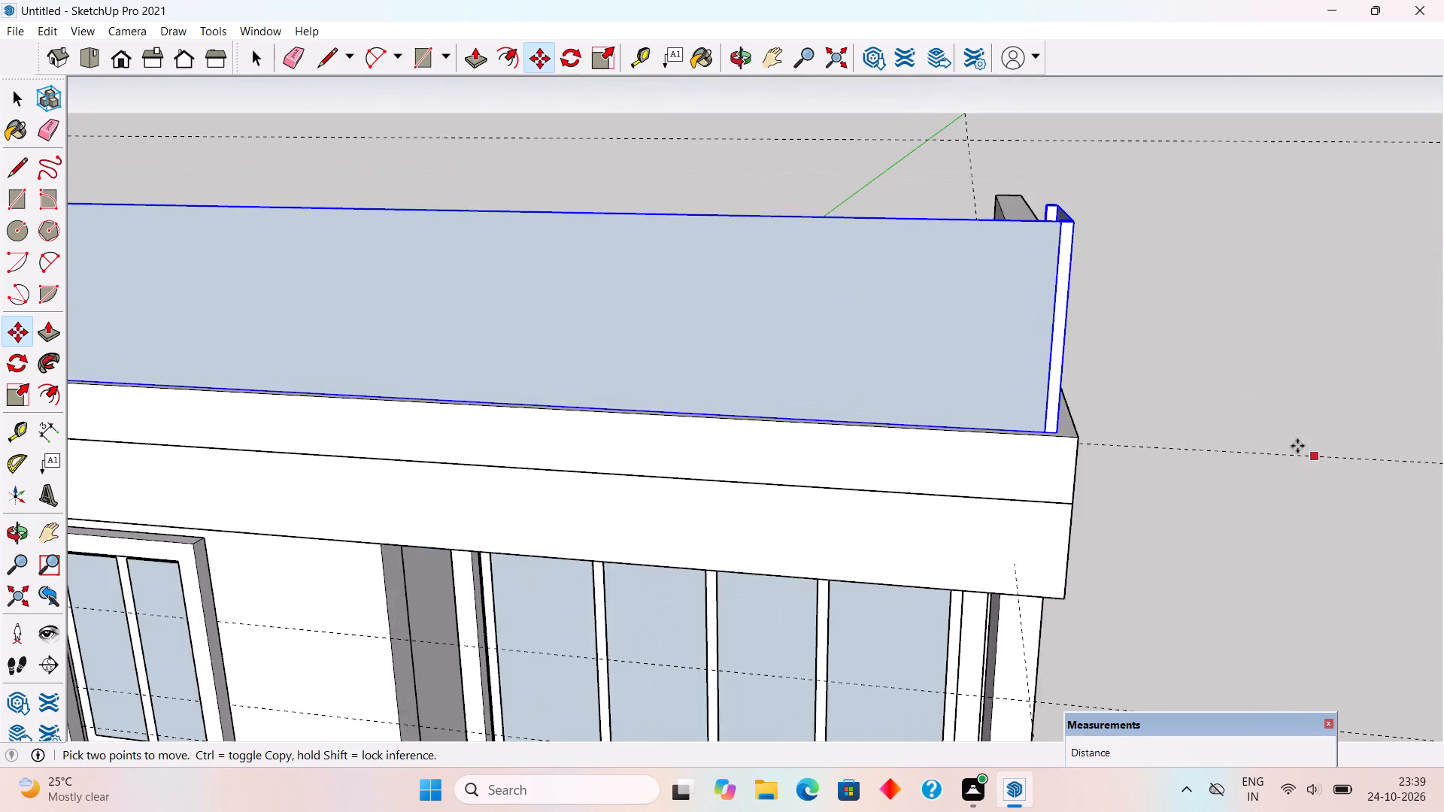
scroll(1228, 406, "down", 8)
key("space")
left_click(1229, 399)
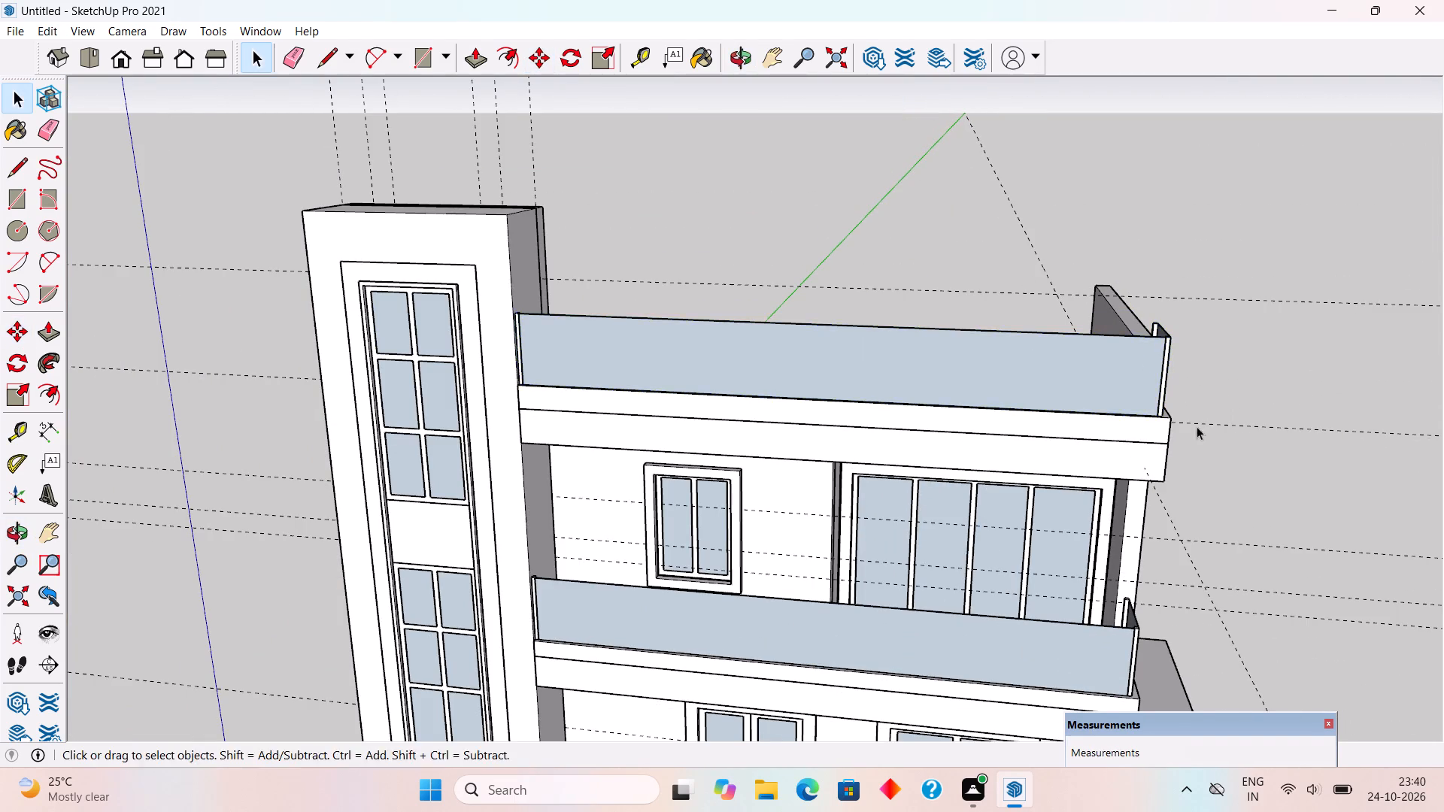
Push/Pull the top face of the roof's side parapet wall up to the height of the adjoining roof railing.
scroll(1139, 515, "down", 1)
middle_click_drag(1139, 517, 1185, 399)
scroll(1185, 399, "down", 3)
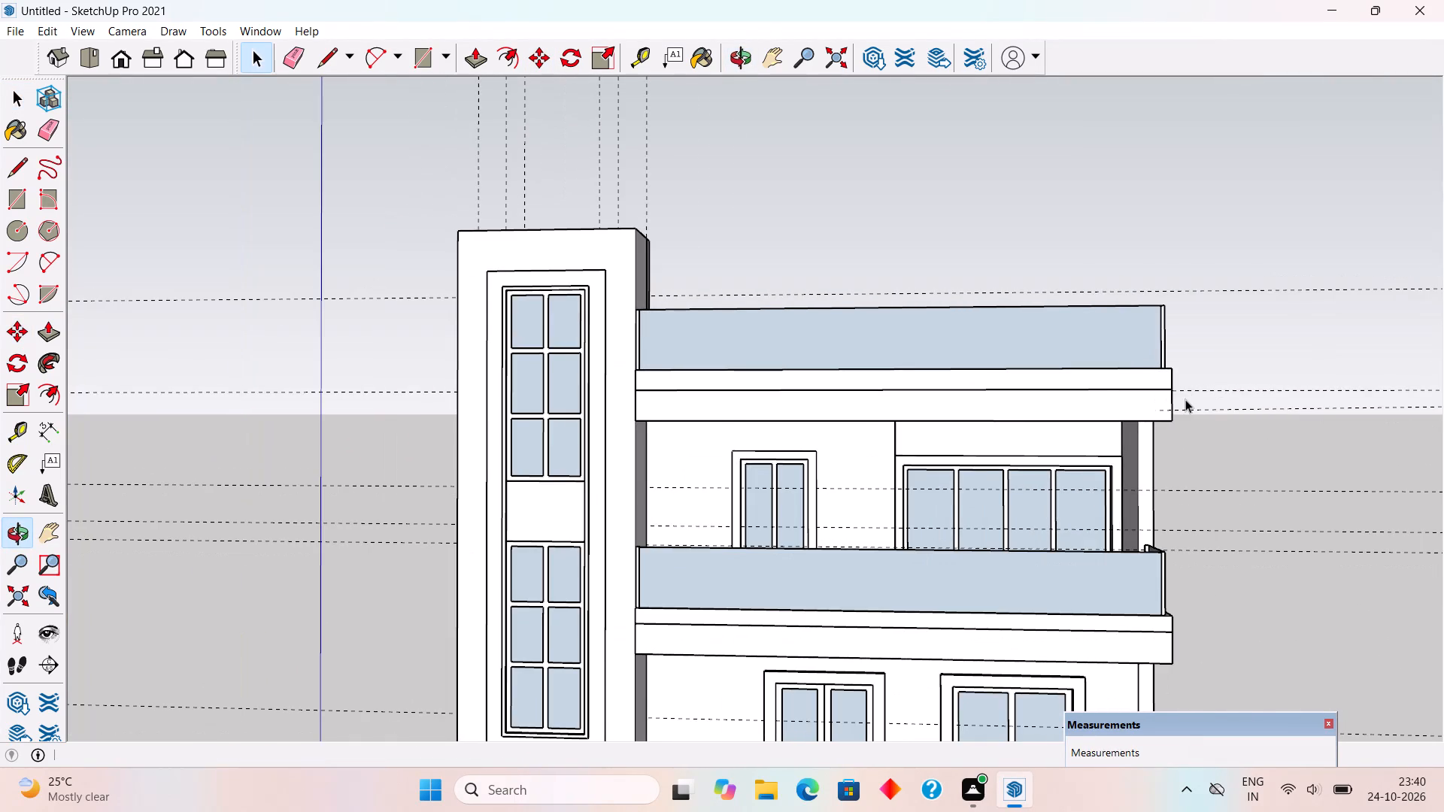
middle_click_drag(1188, 415, 643, 541)
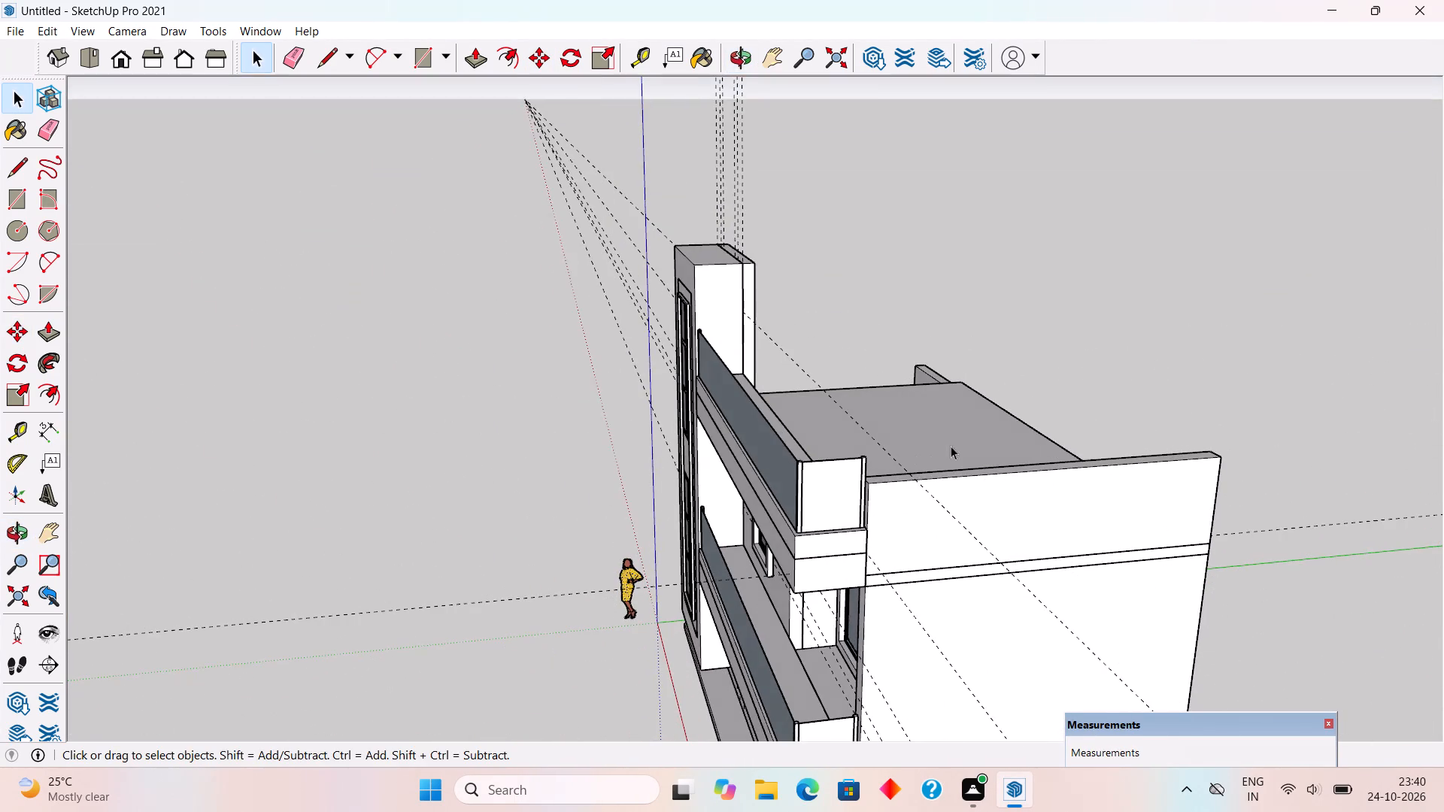
middle_click_drag(1030, 489, 968, 620)
scroll(879, 644, "up", 4)
triple_click(811, 632)
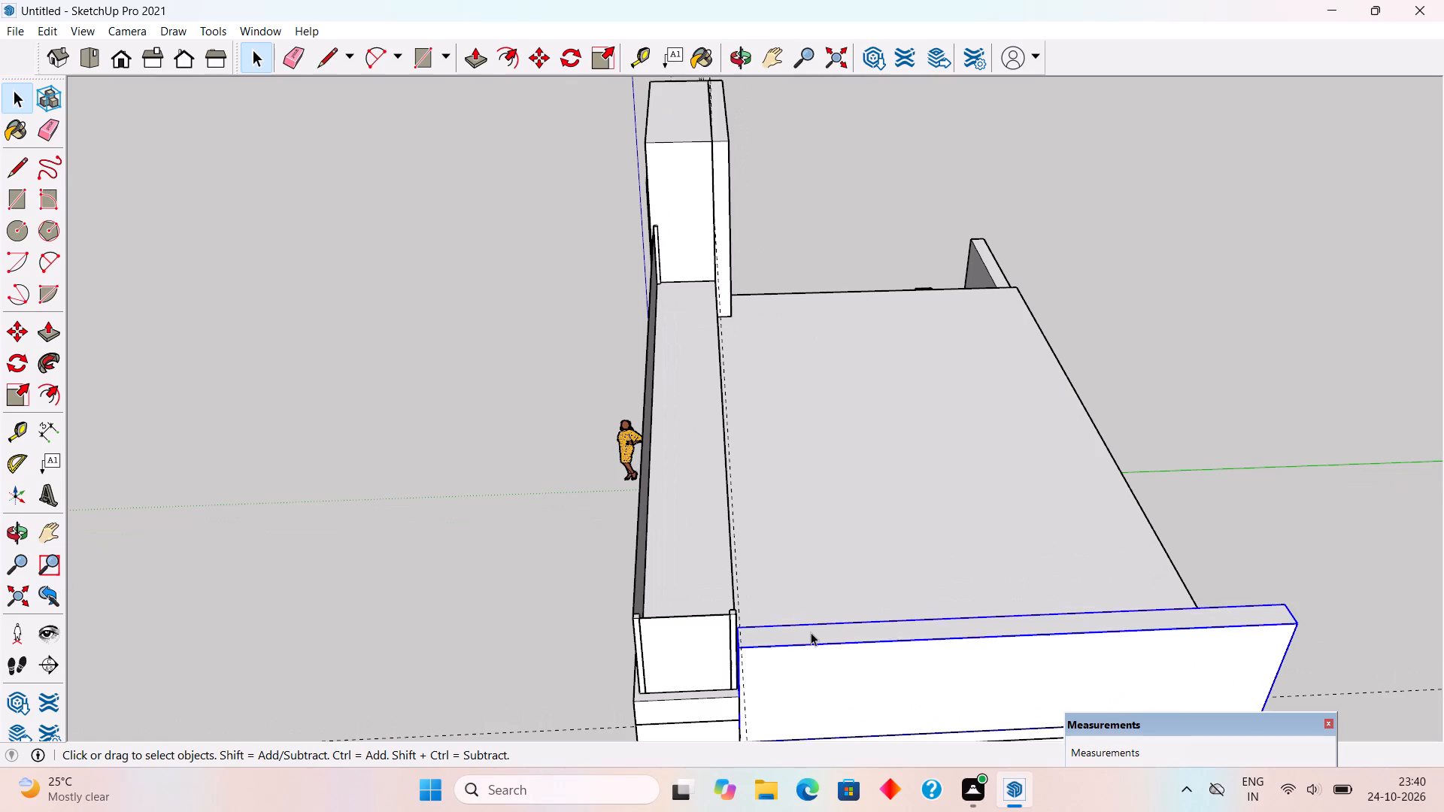
key("p")
left_click(808, 620)
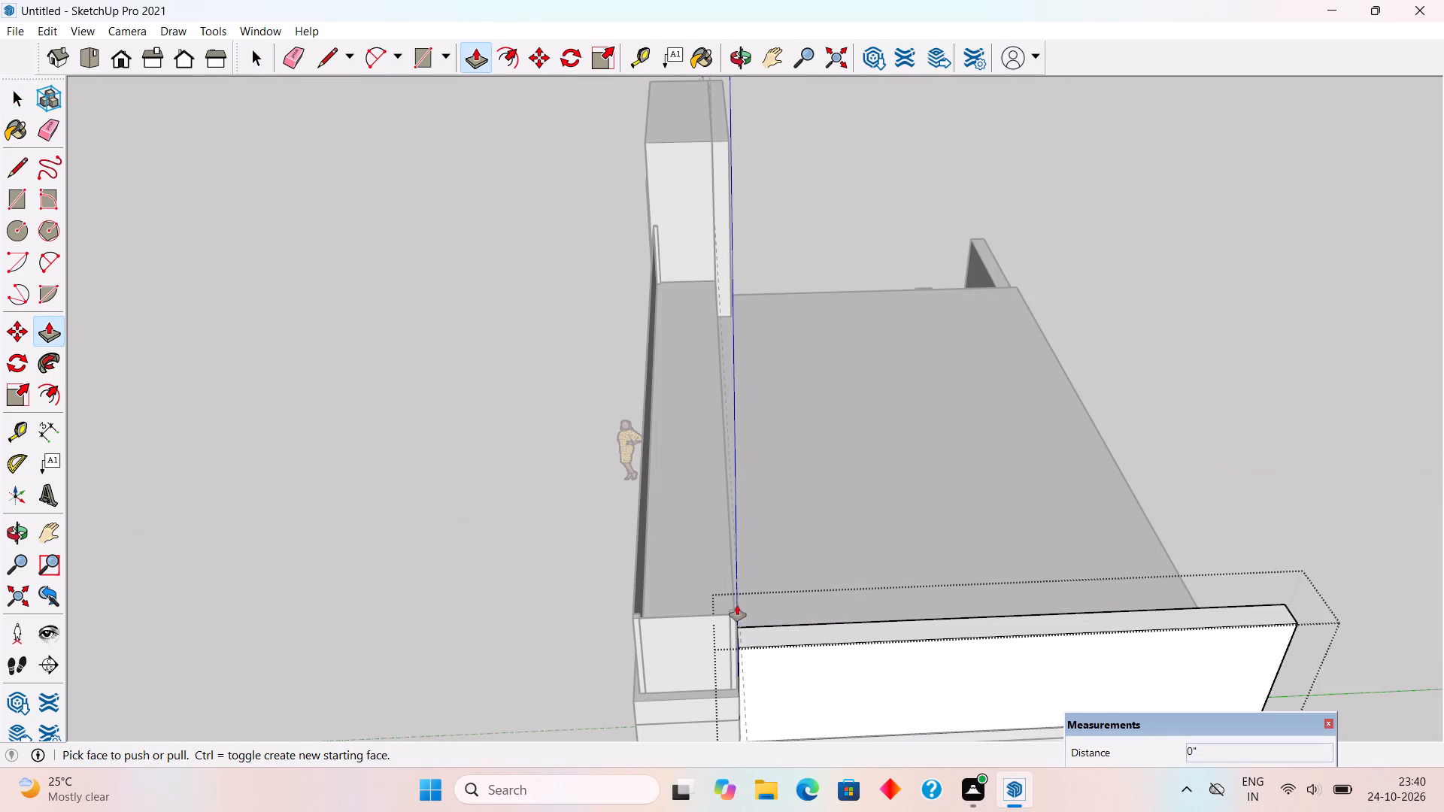
left_click(760, 647)
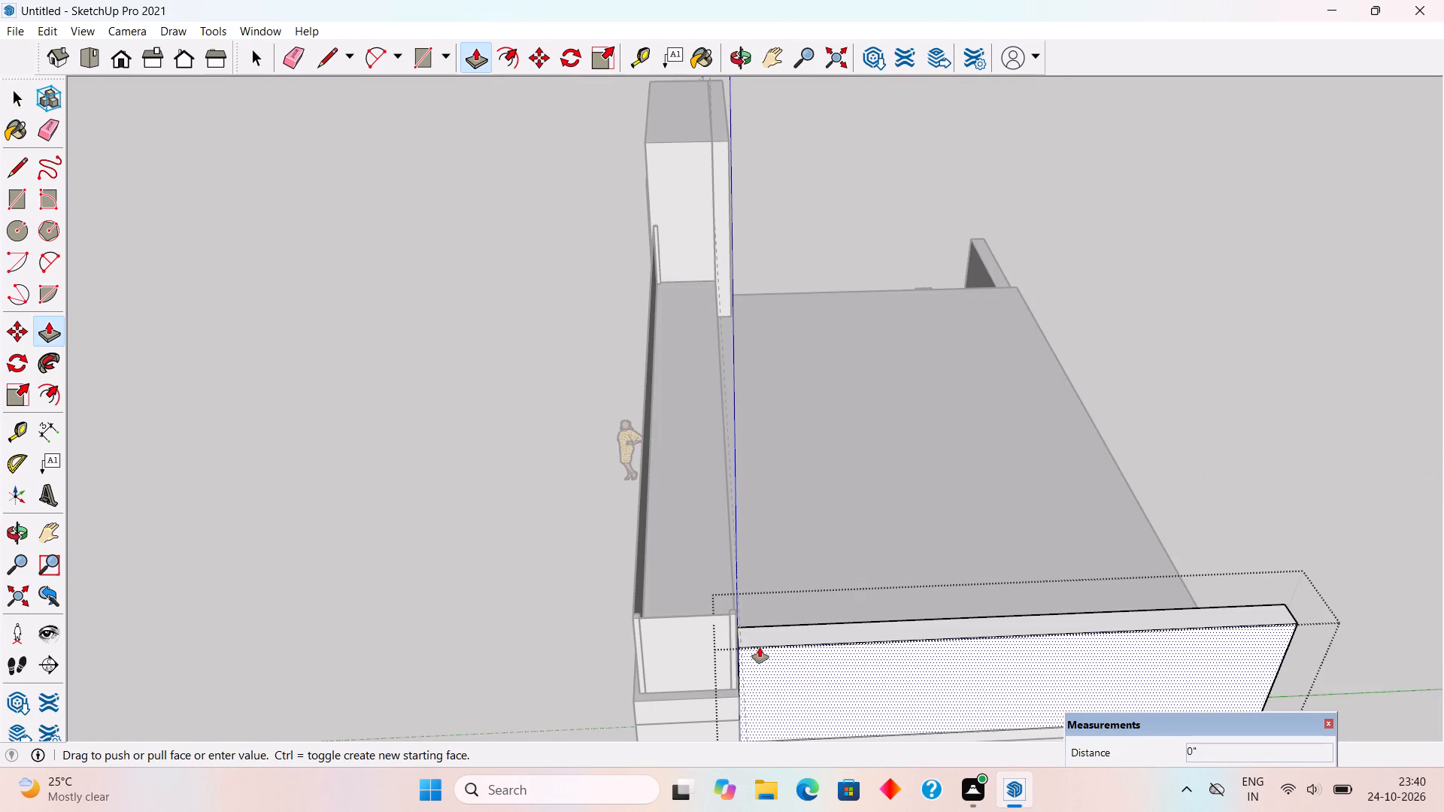
key("space")
type("p")
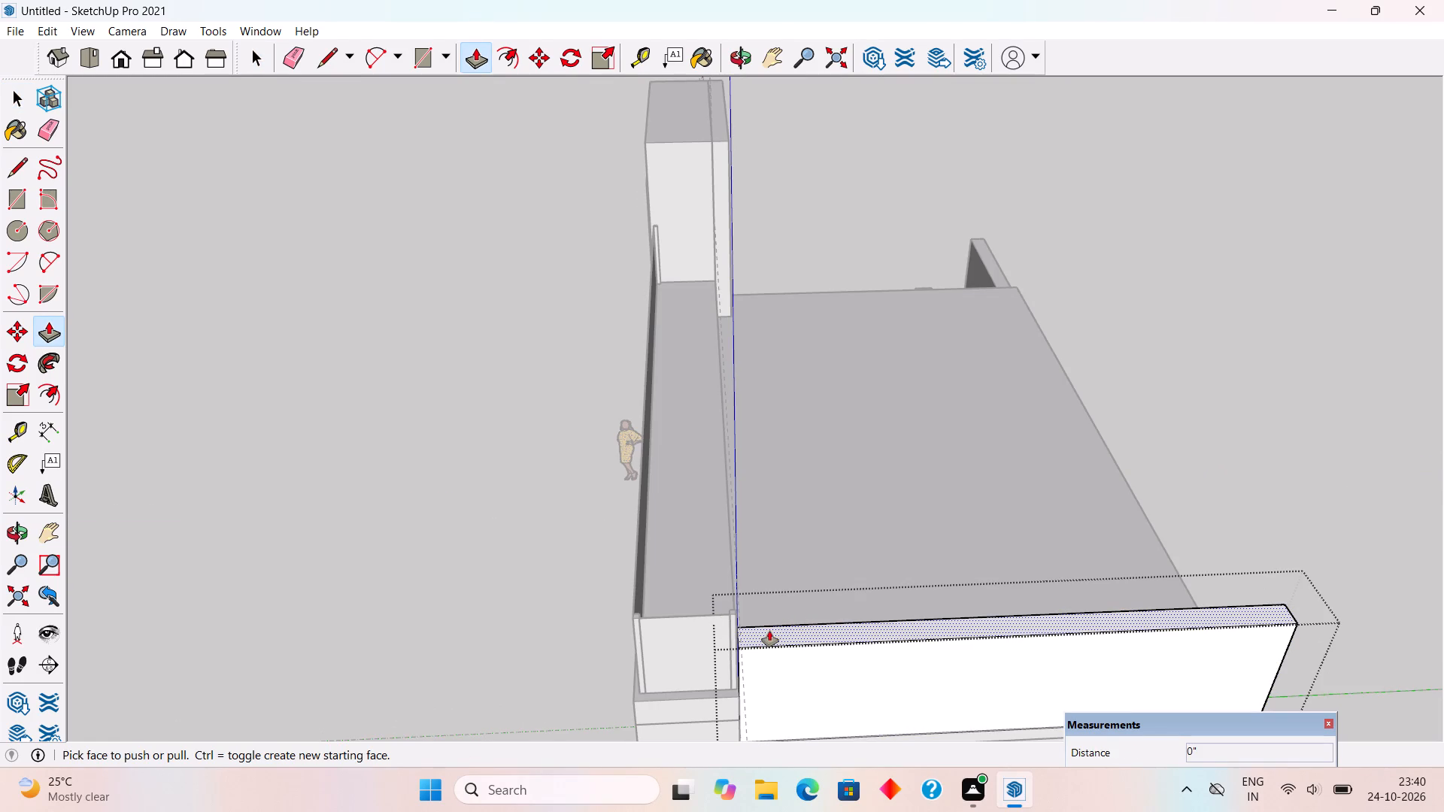
left_click(769, 631)
left_click(730, 611)
key("space")
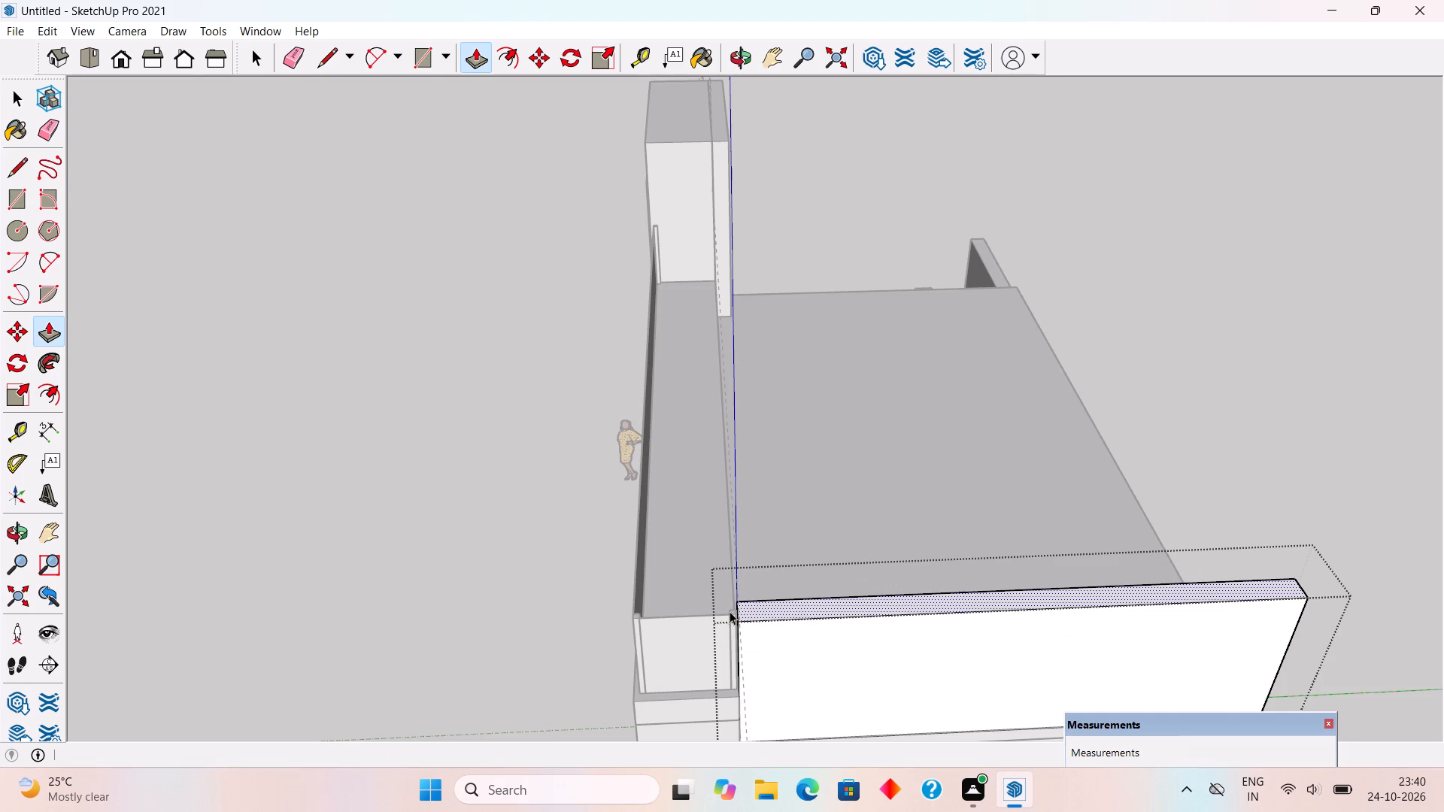
scroll(731, 595, "down", 7)
left_click(544, 558)
Examine the house from the front, the back and the open stair side, down to the plinth and ground slab.
middle_click_drag(496, 565, 1199, 499)
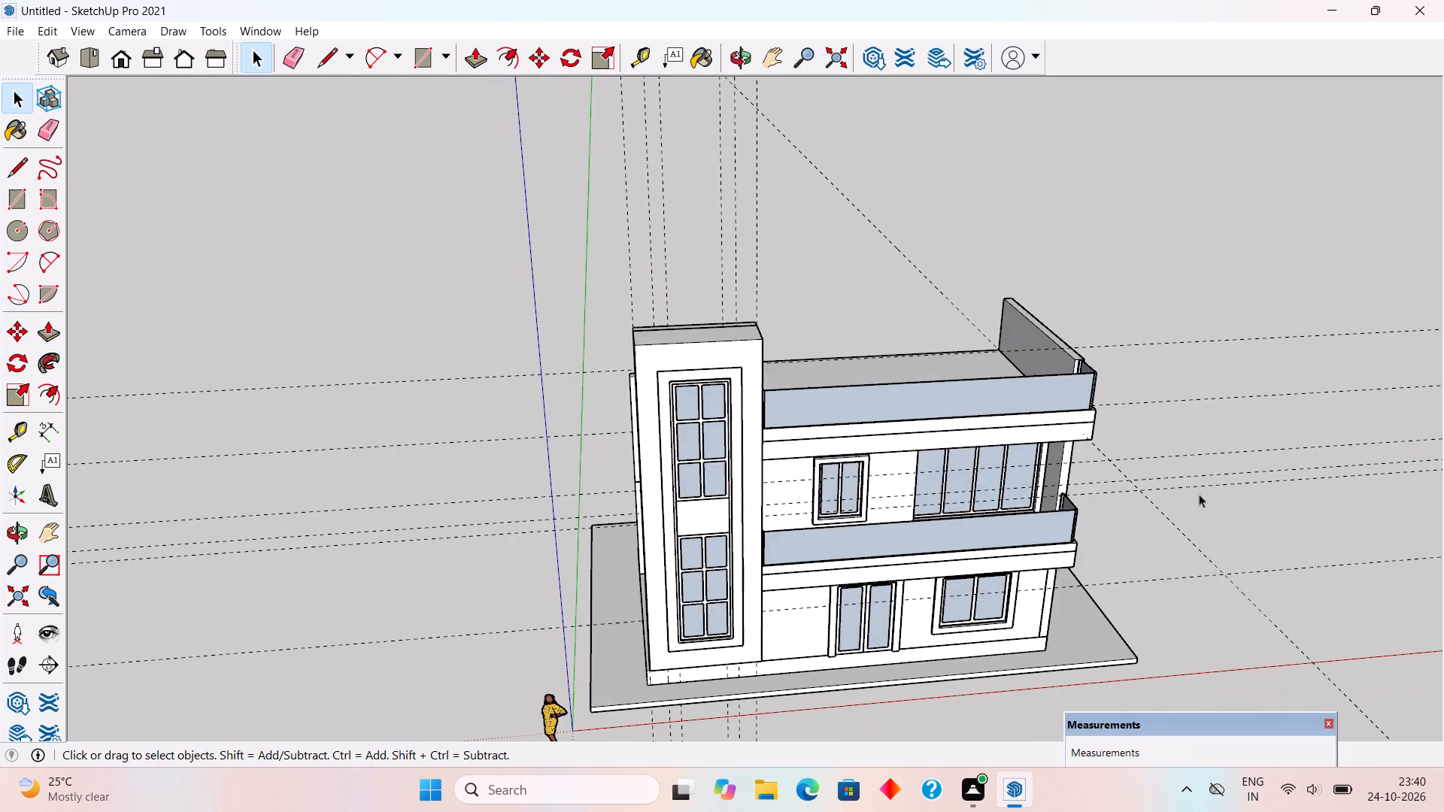
middle_click_drag(1024, 528, 958, 308)
middle_click_drag(1013, 479, 1026, 456)
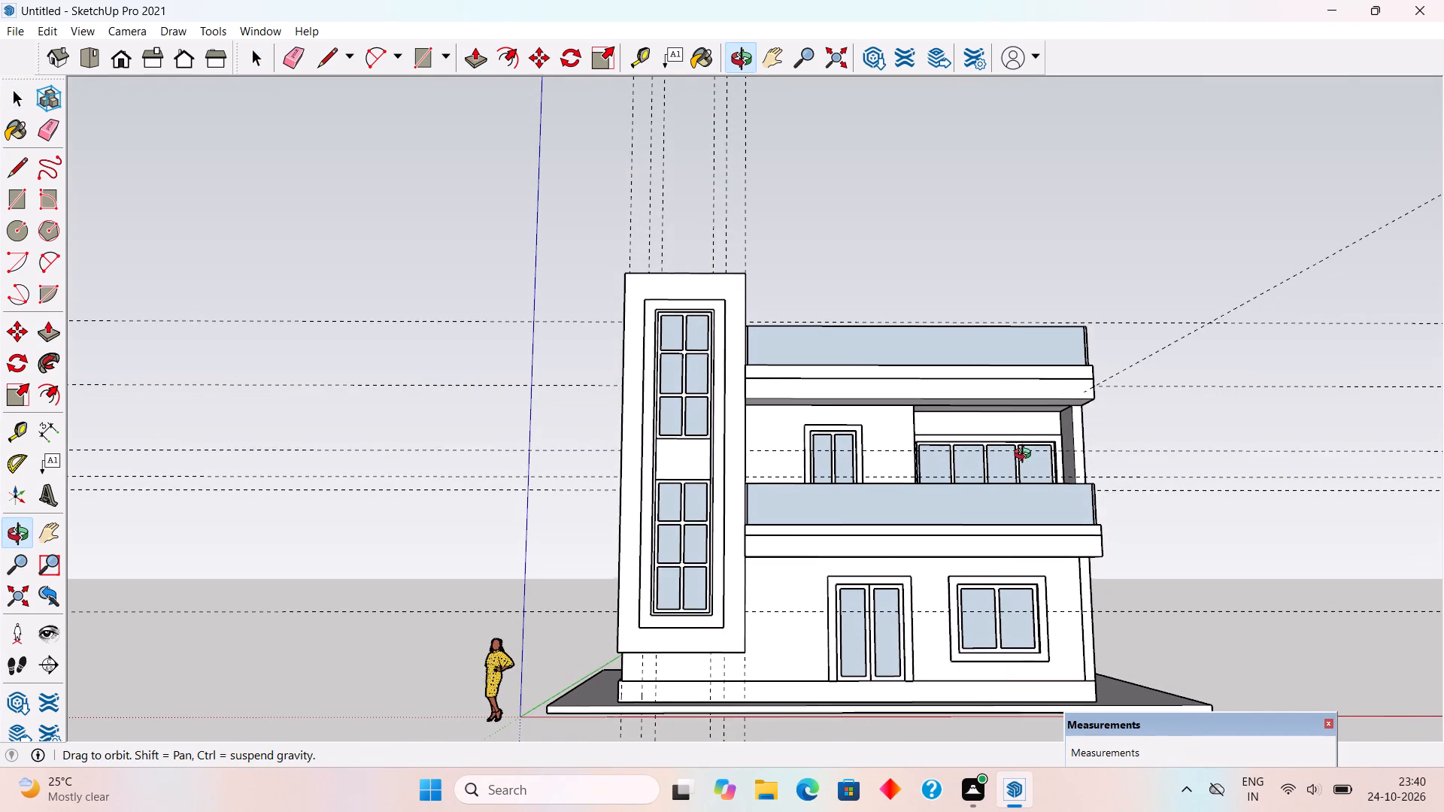
middle_click_drag(1026, 456, 1027, 455)
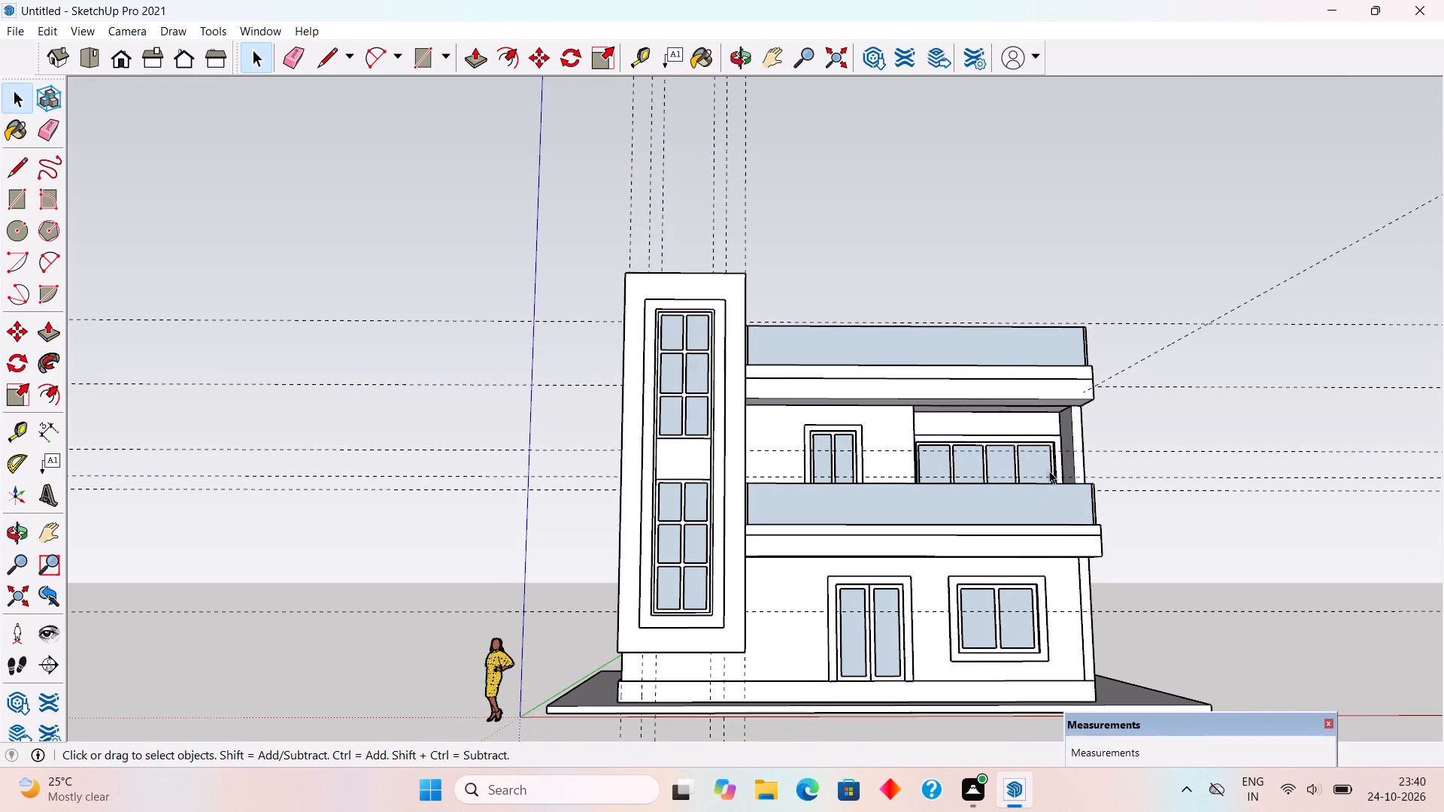
middle_click_drag(1074, 563, 1078, 603)
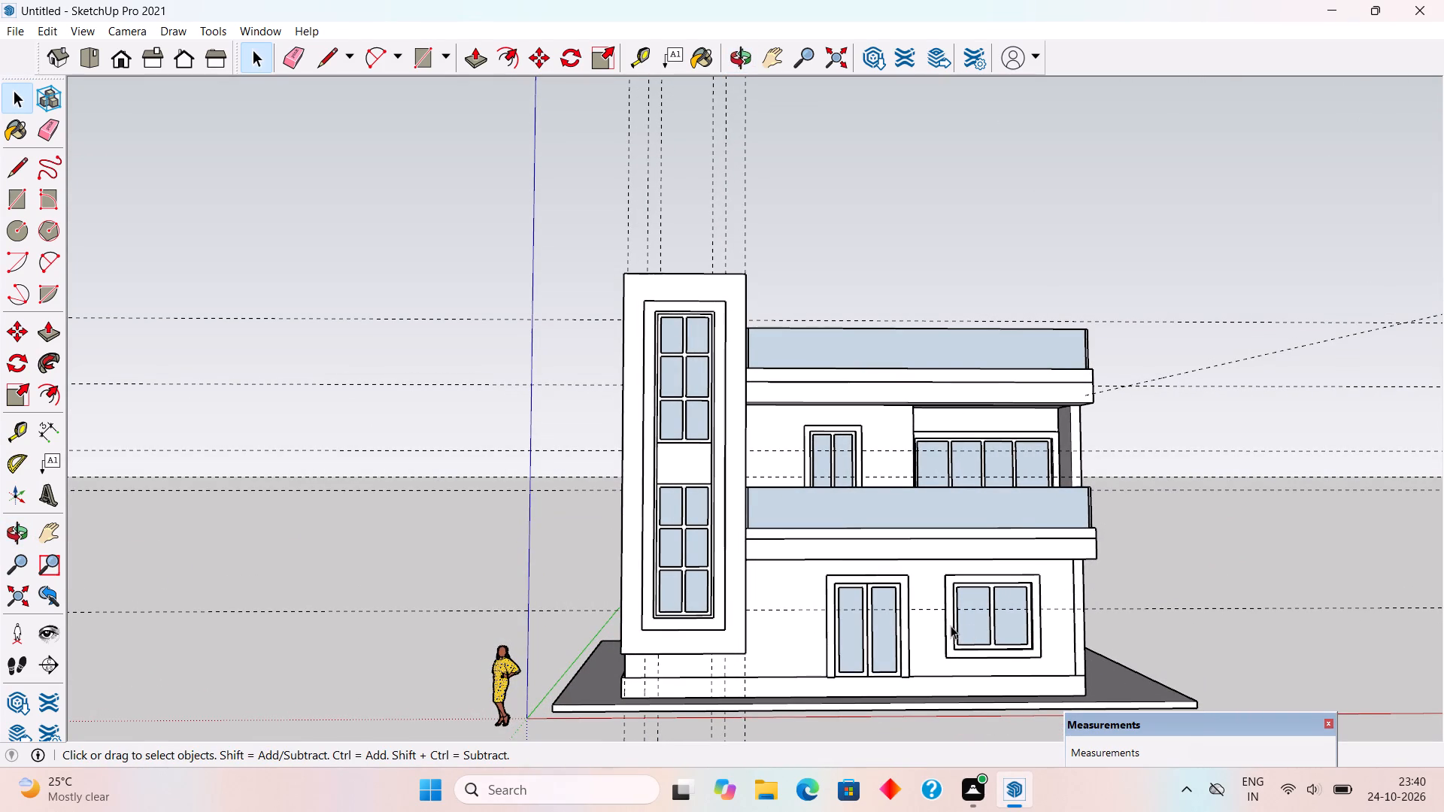
middle_click_drag(868, 542, 696, 668)
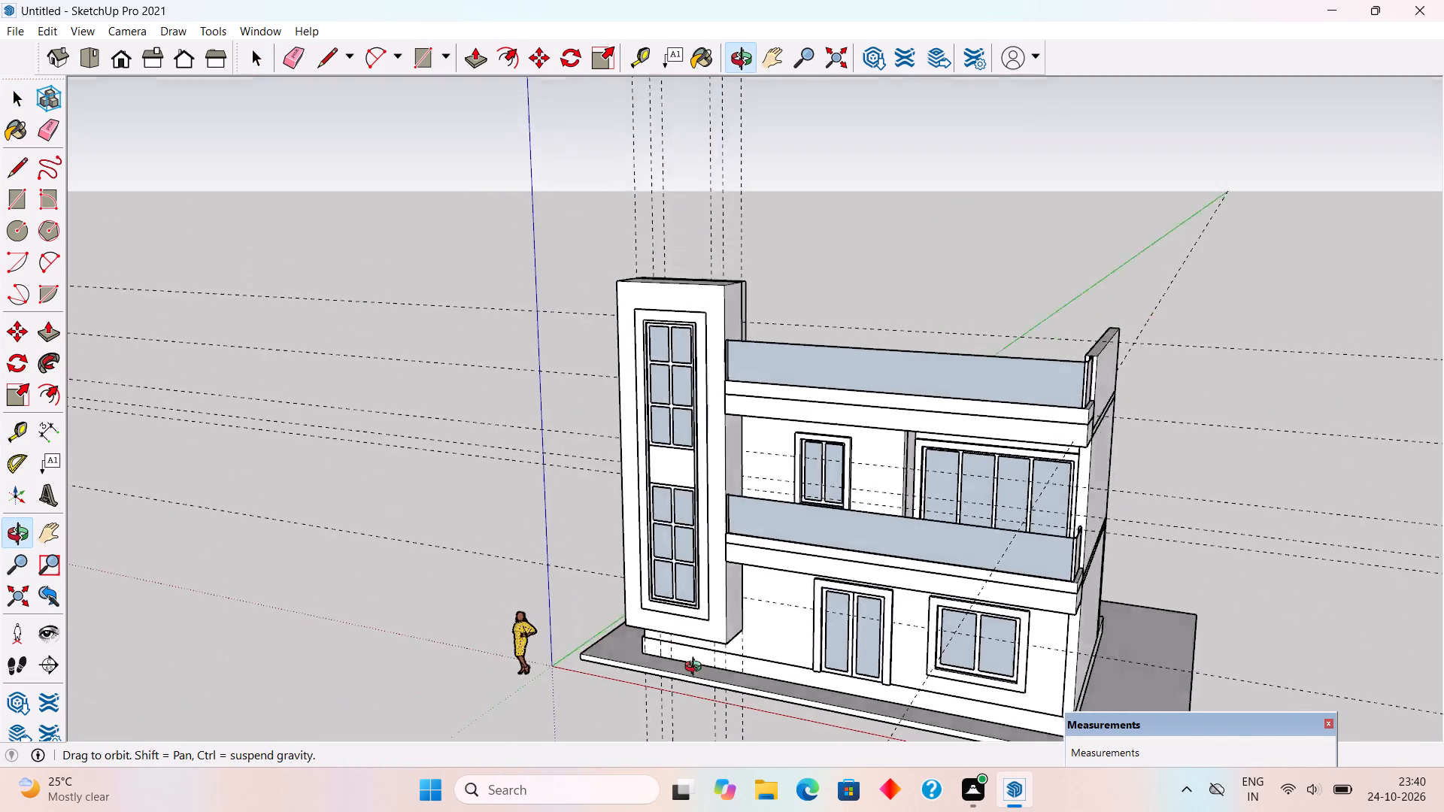
middle_click_drag(696, 668, 1272, 710)
middle_click_drag(618, 497, 1130, 540)
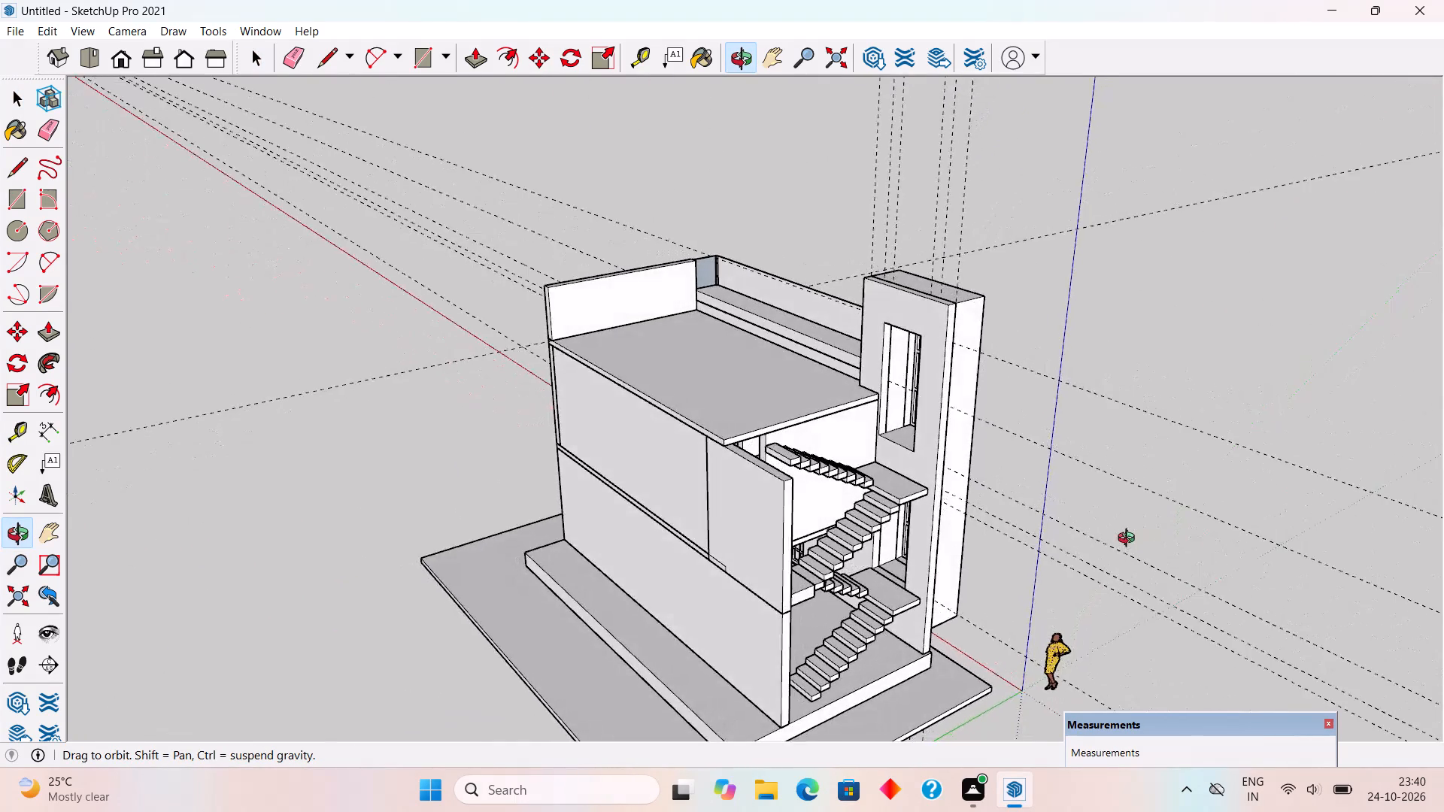
middle_click_drag(1130, 540, 1057, 599)
scroll(727, 180, "down", 2)
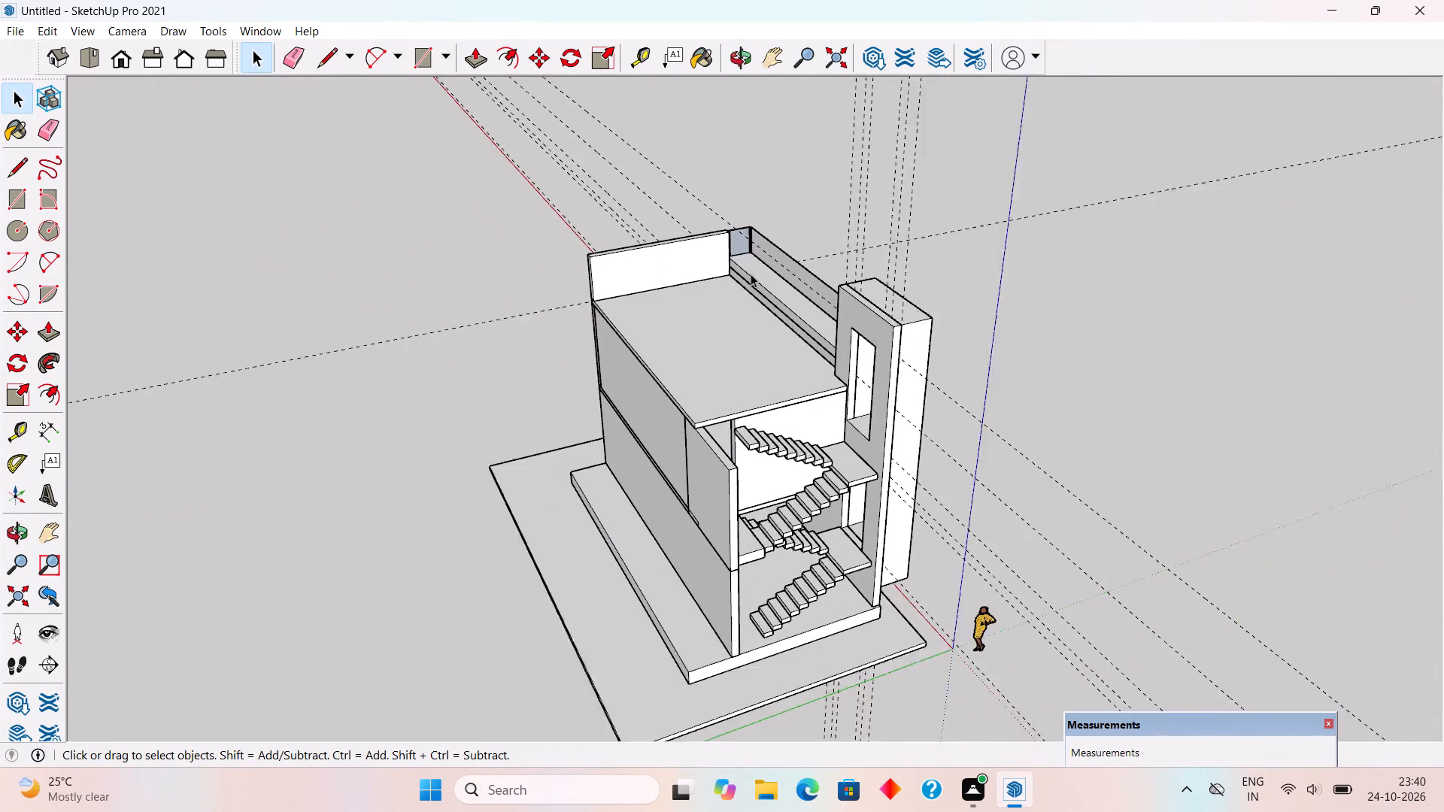
scroll(751, 274, "down", 1)
scroll(831, 621, "up", 13)
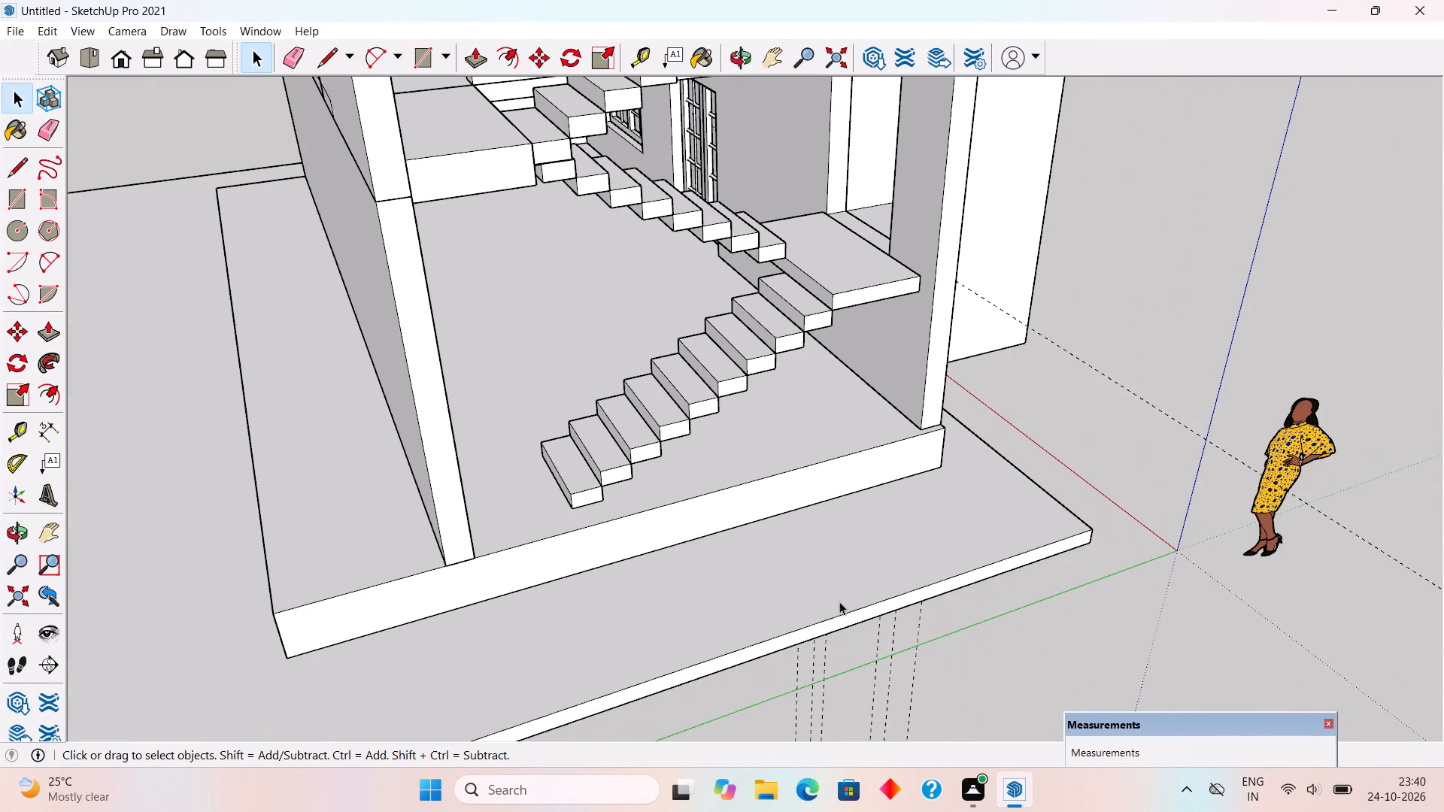
middle_click_drag(971, 489, 532, 423)
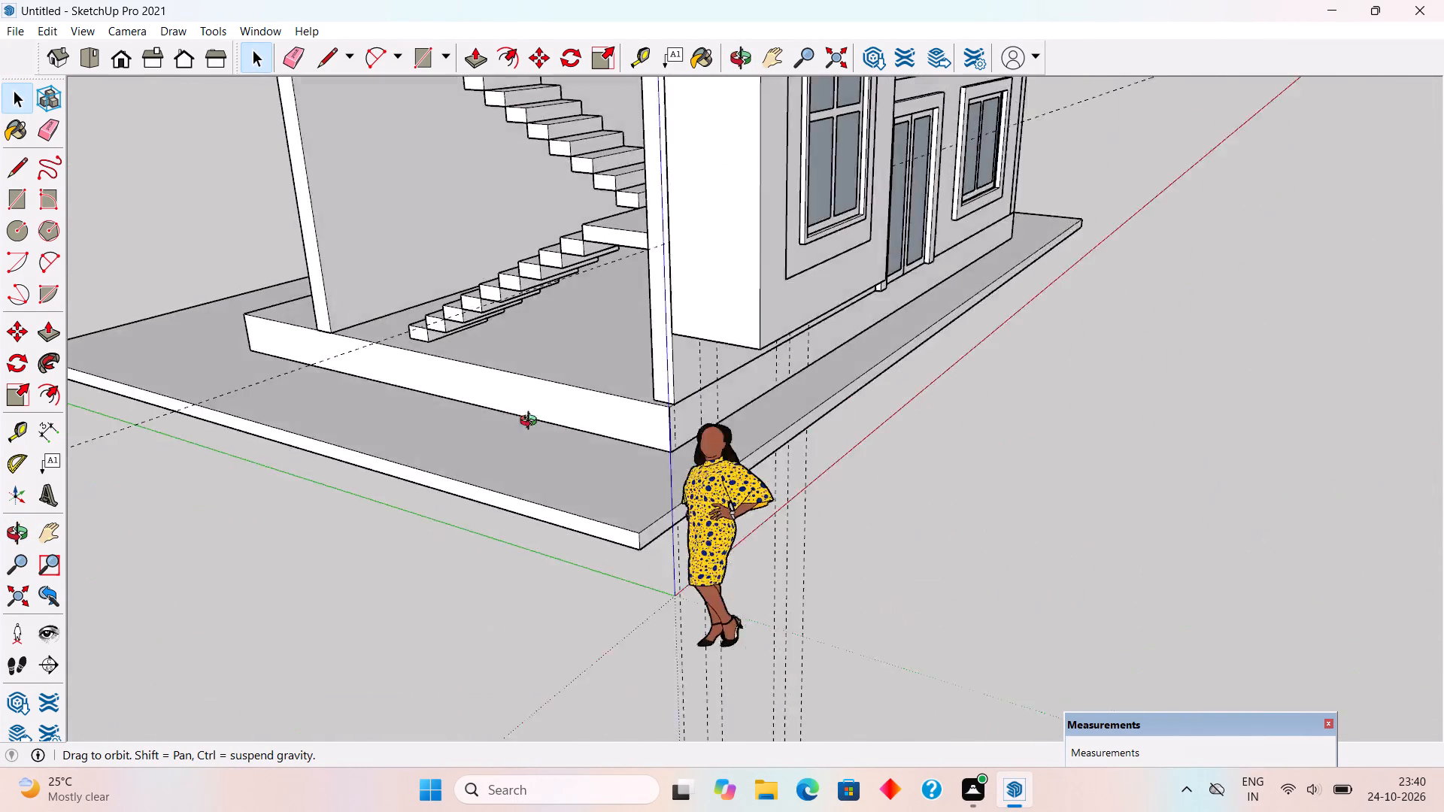
middle_click_drag(532, 423, 408, 493)
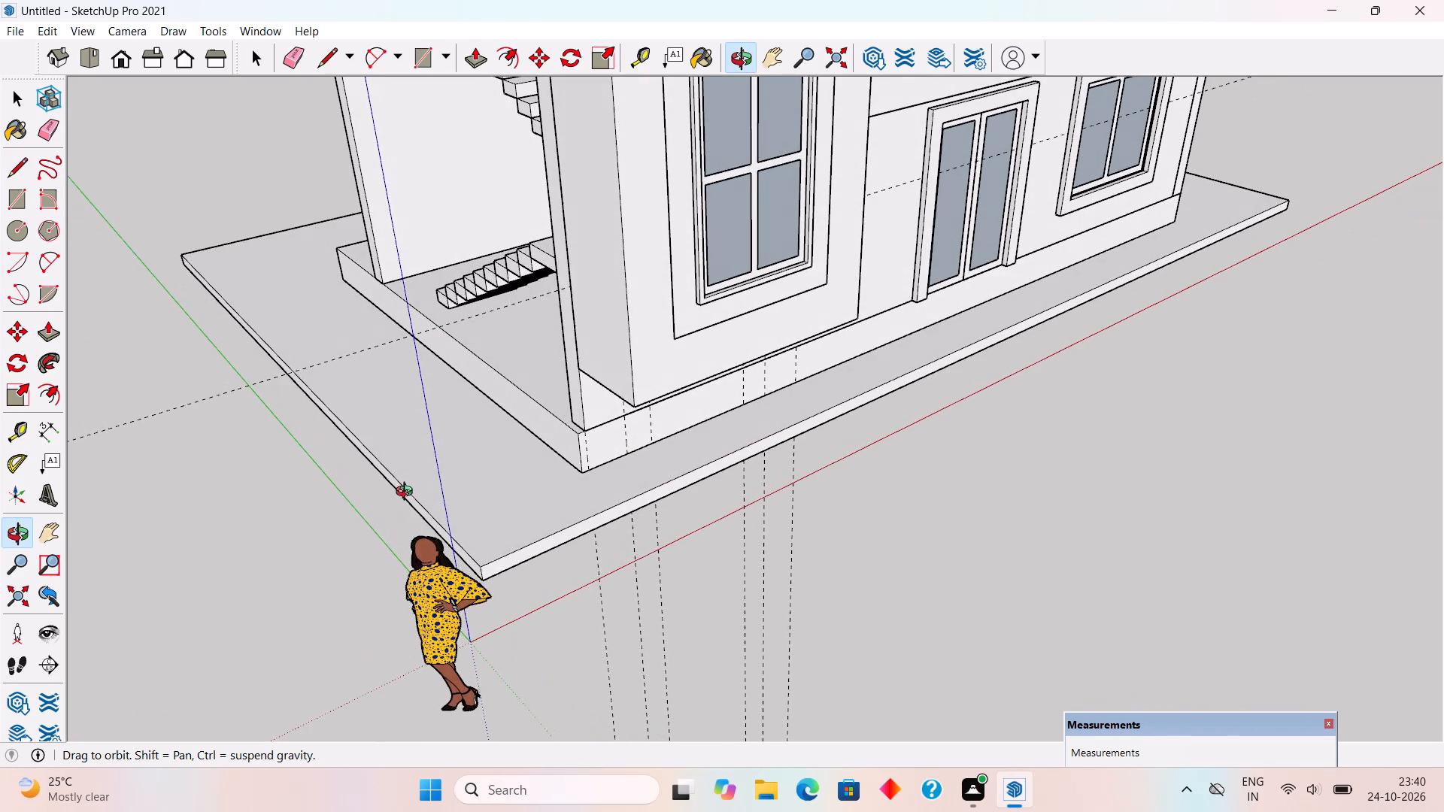
Push/Pull the plinth's end face on the open stair side inward 3".
middle_click_drag(408, 493, 426, 478)
scroll(581, 425, "up", 4)
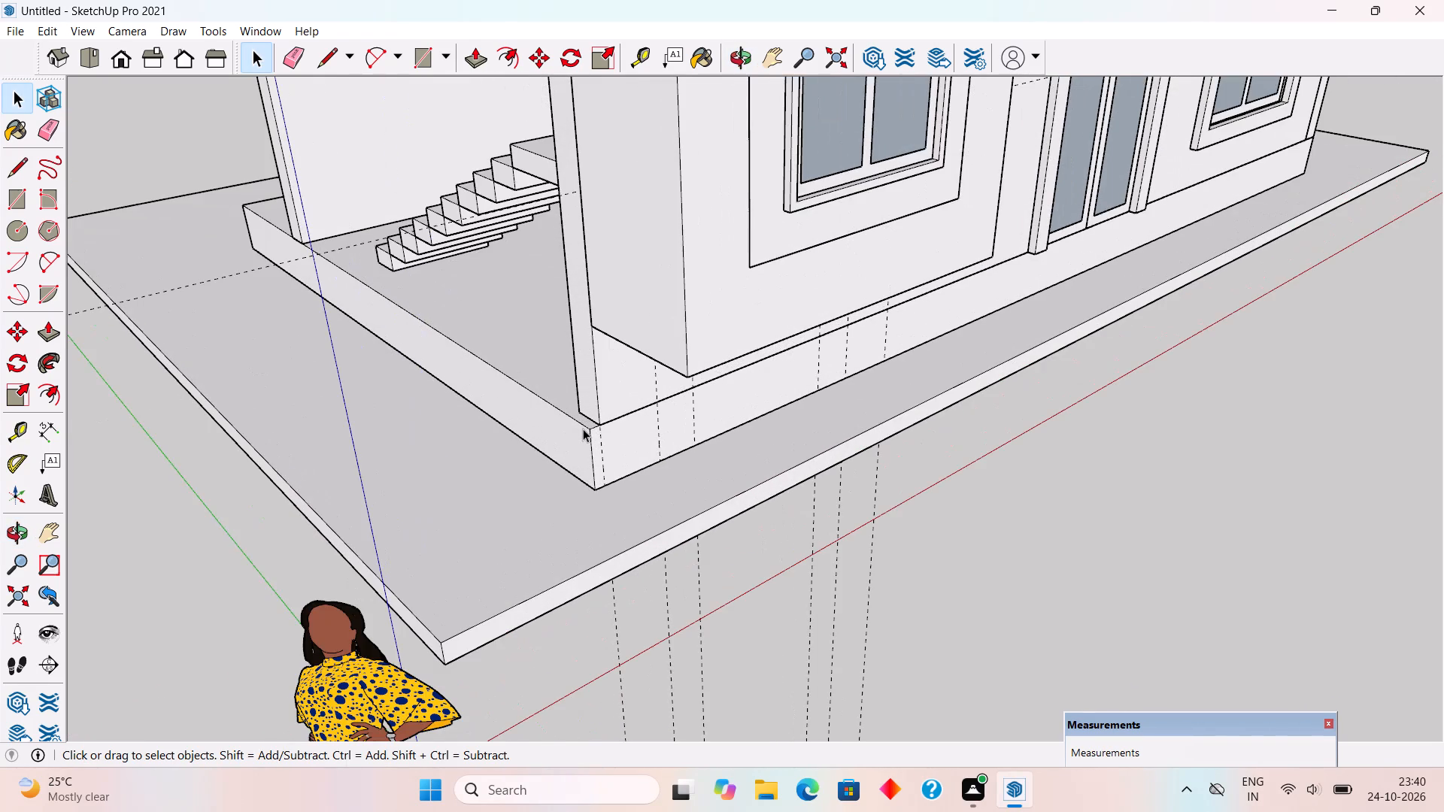
triple_click(583, 429)
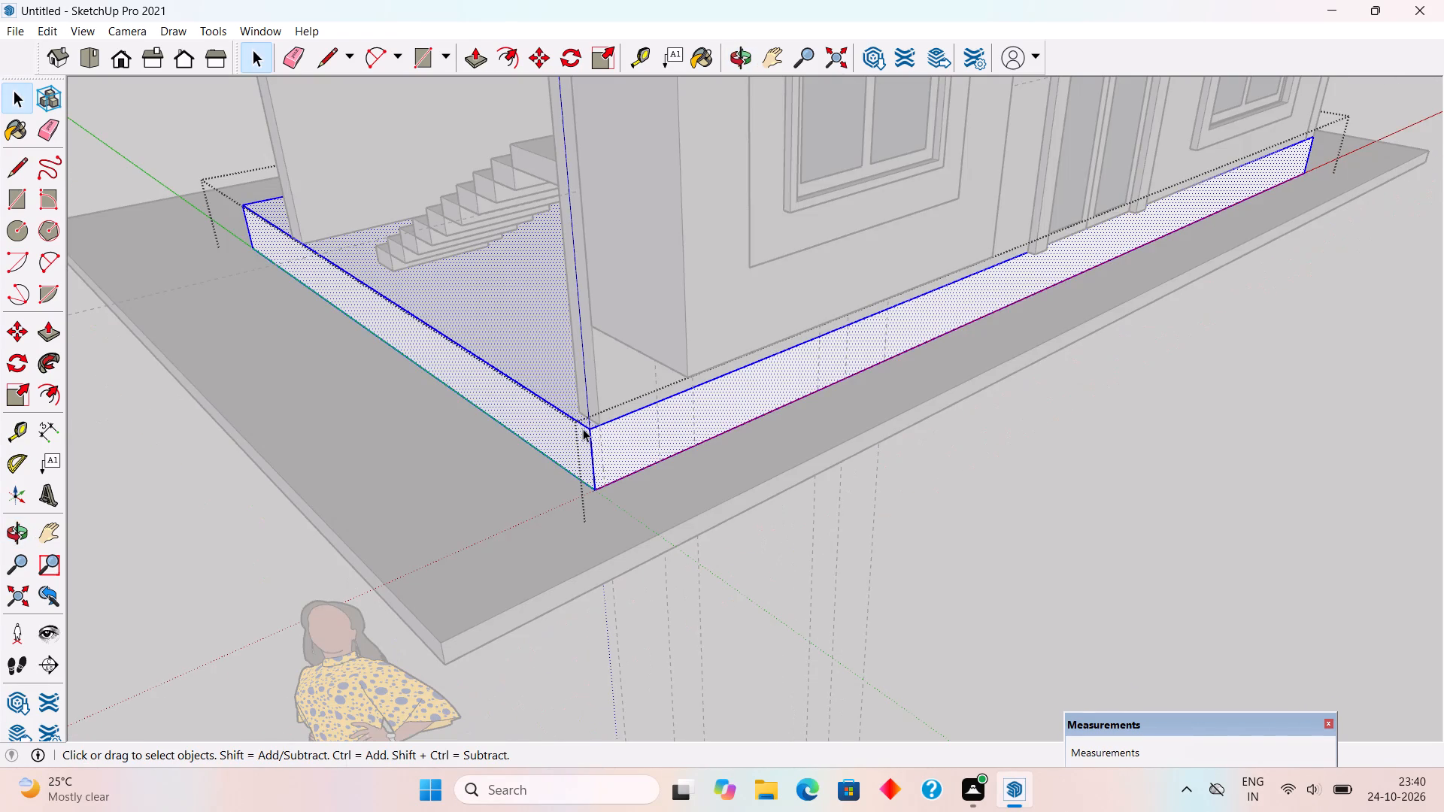
key("p")
left_click(583, 429)
left_click(590, 411)
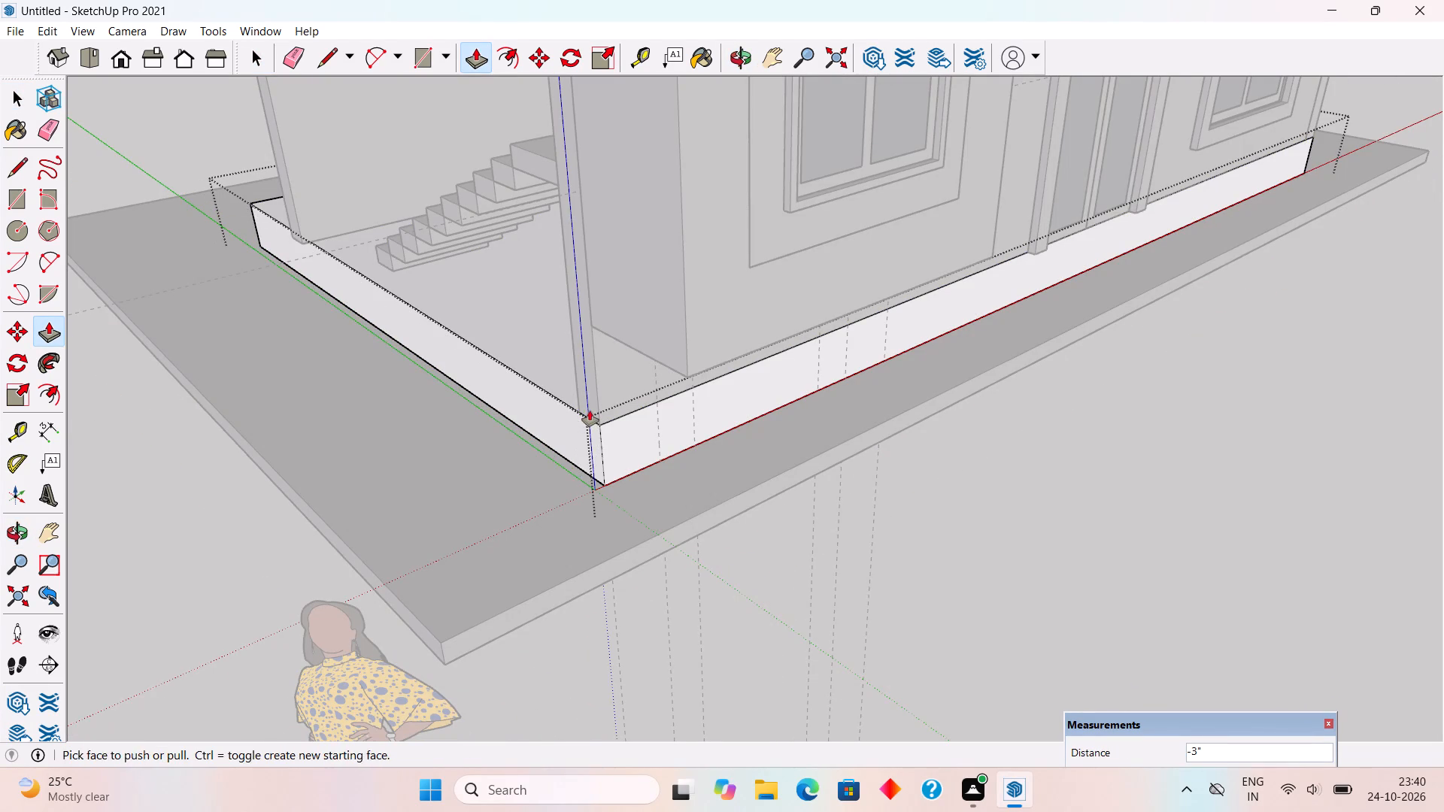
key("space")
left_click(639, 598)
Place a guide line 9" in from the plinth's top edge on the open stair side.
middle_click_drag(419, 505, 982, 620)
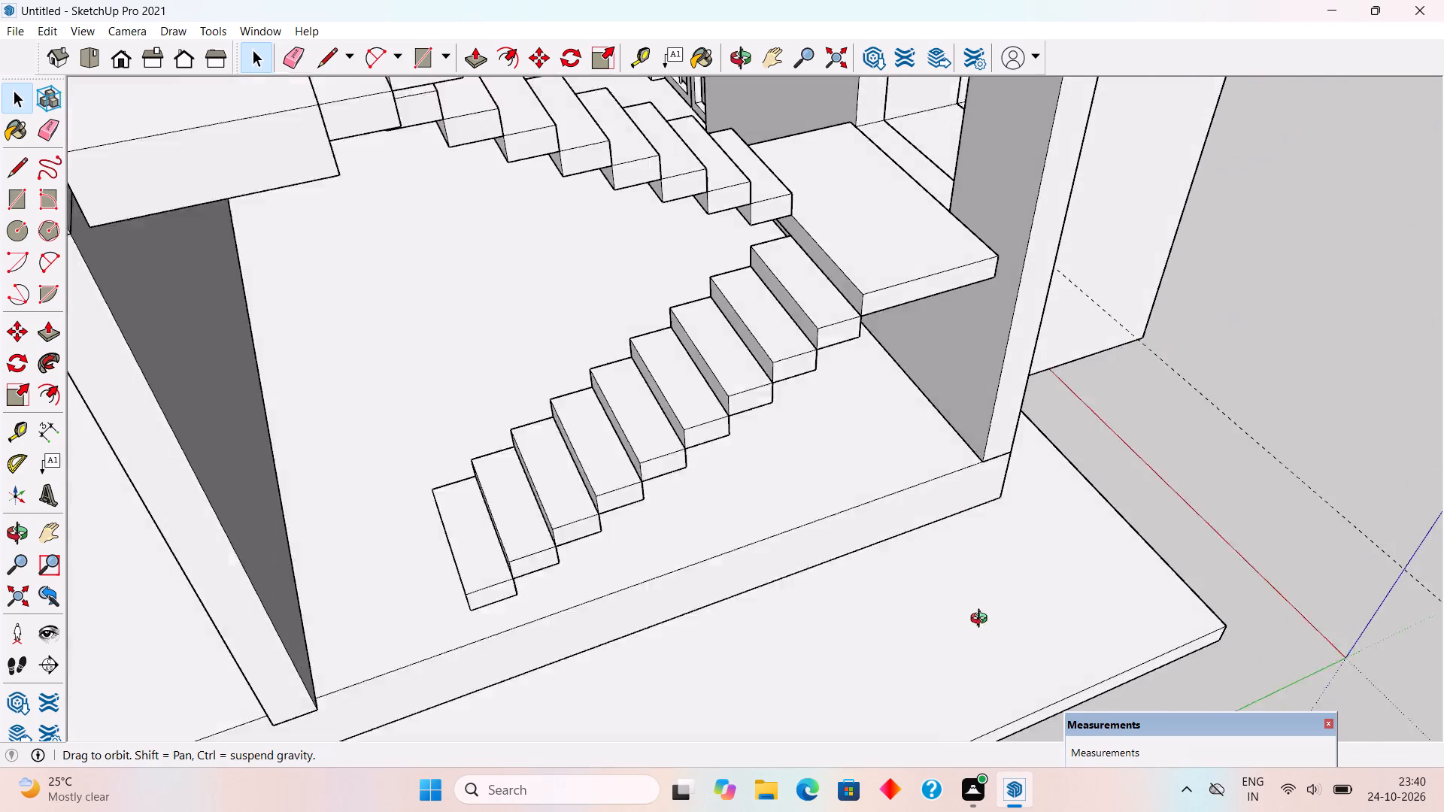
middle_click_drag(982, 620, 988, 620)
scroll(912, 550, "down", 4)
middle_click_drag(891, 589, 890, 609)
key("t")
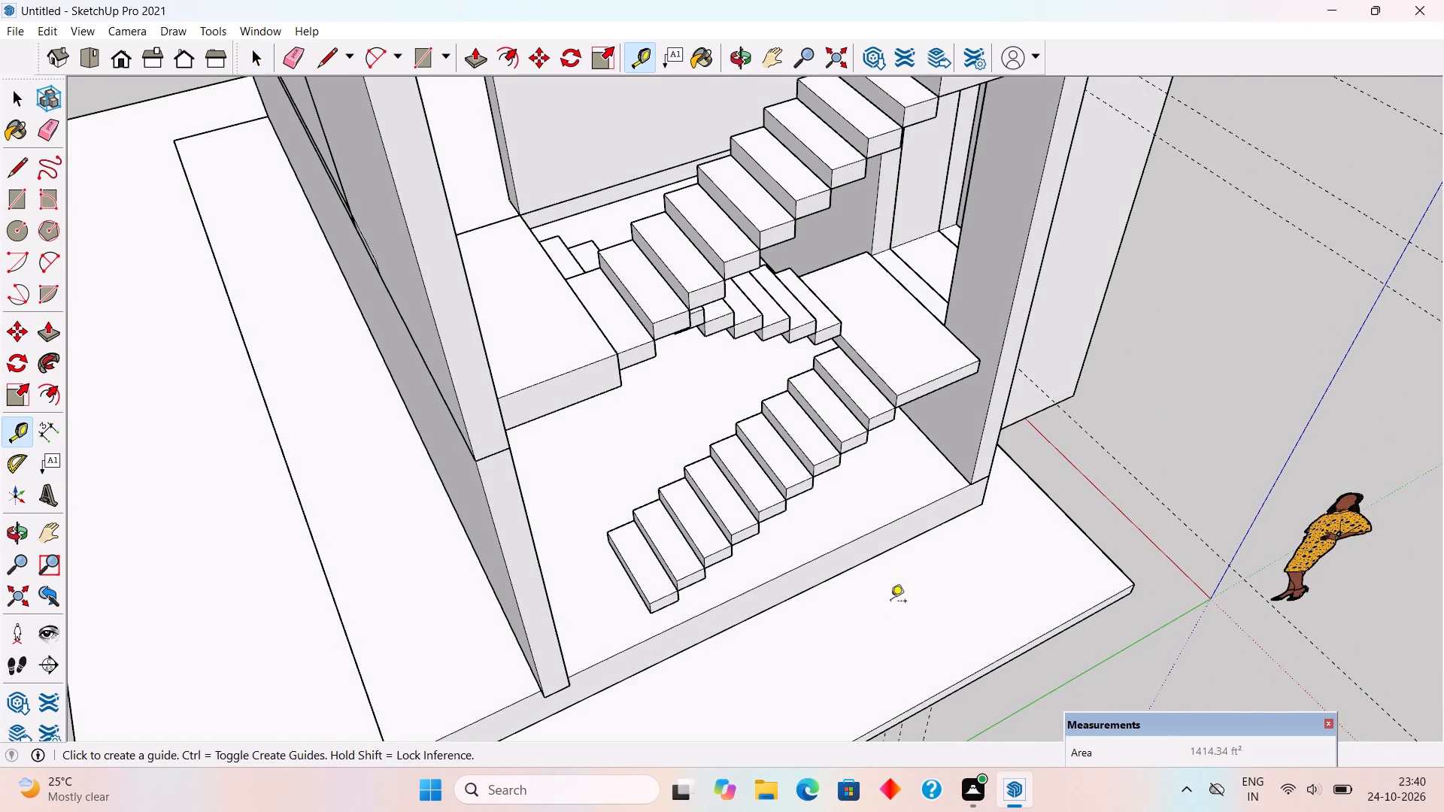
left_click(869, 538)
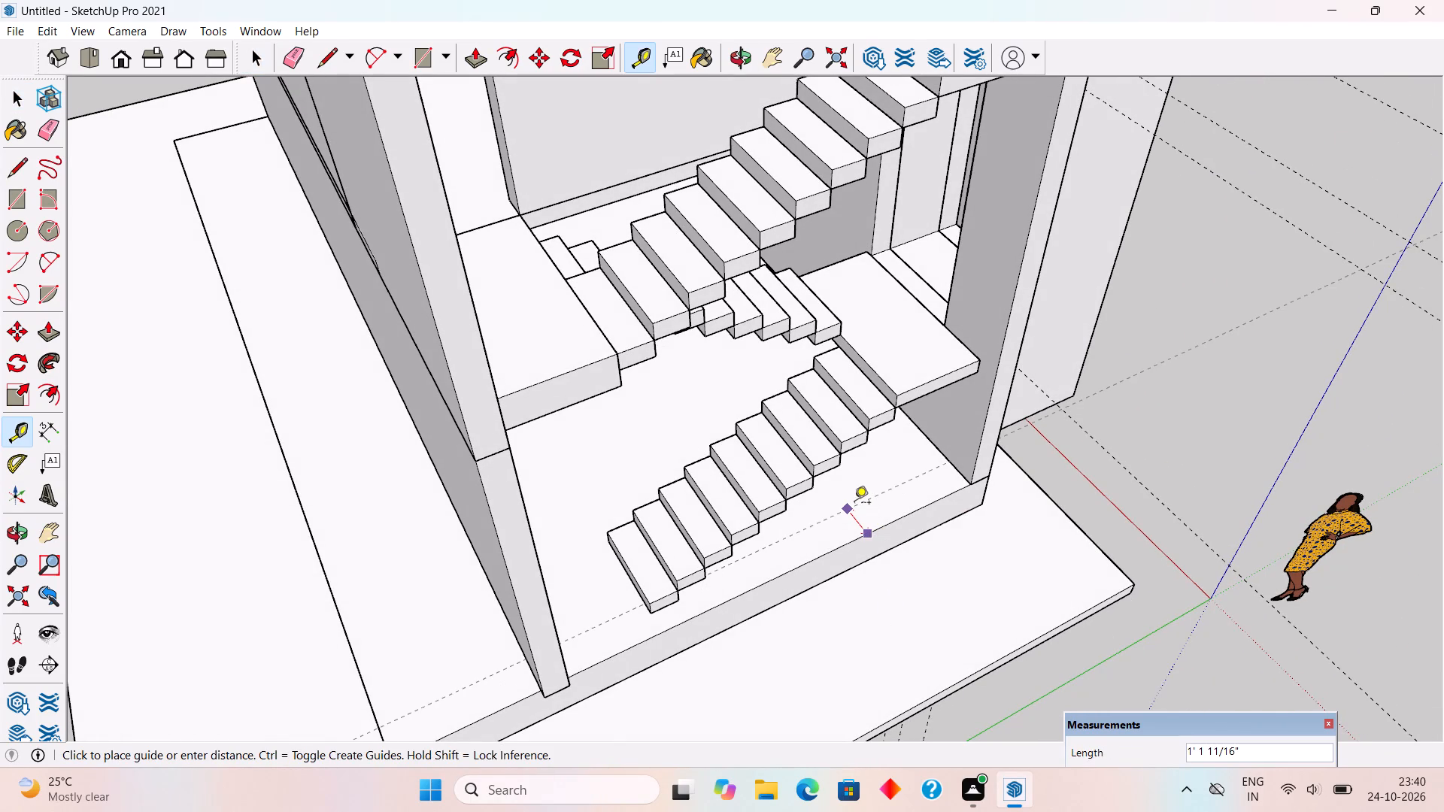
key("9")
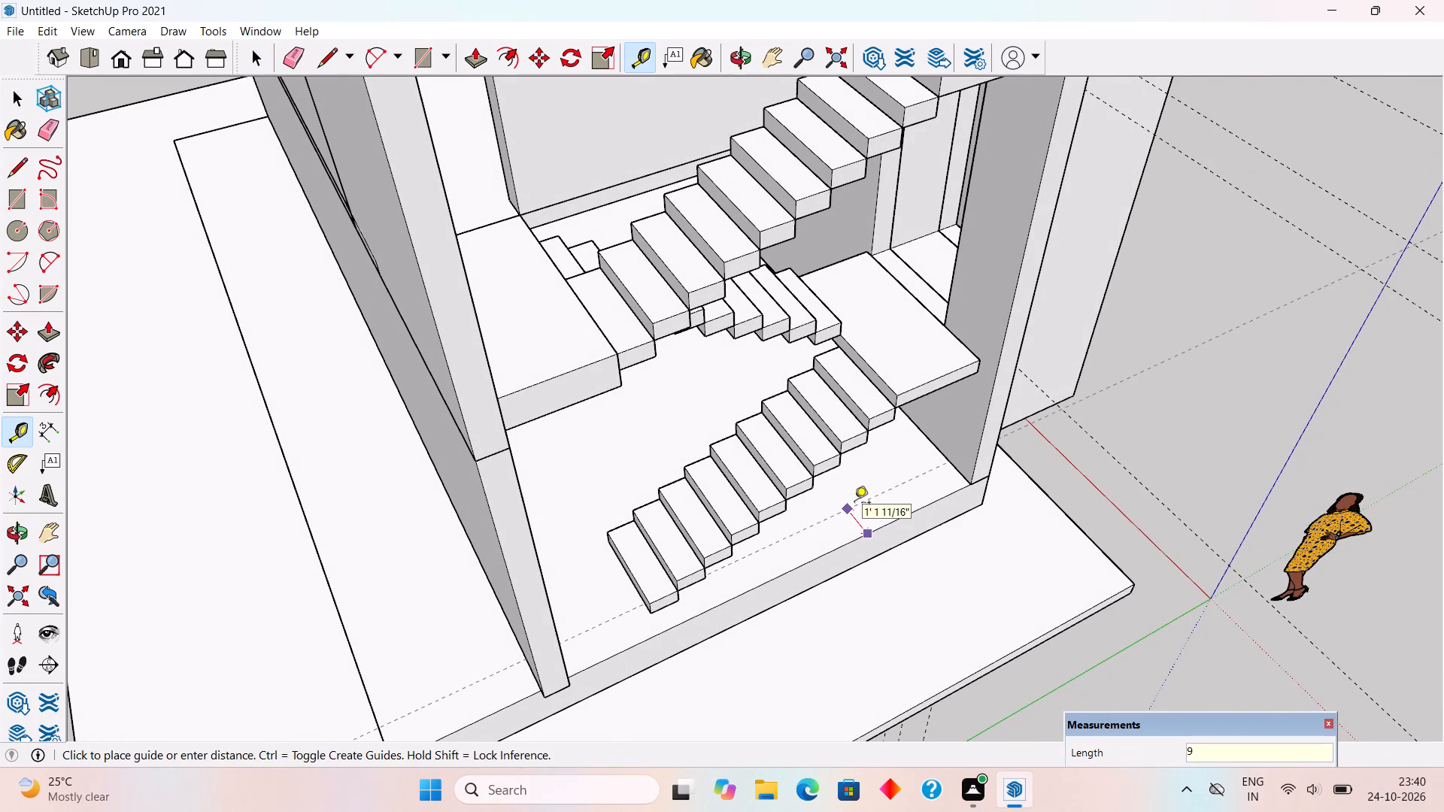
key("shift+quotedbl")
key("Return")
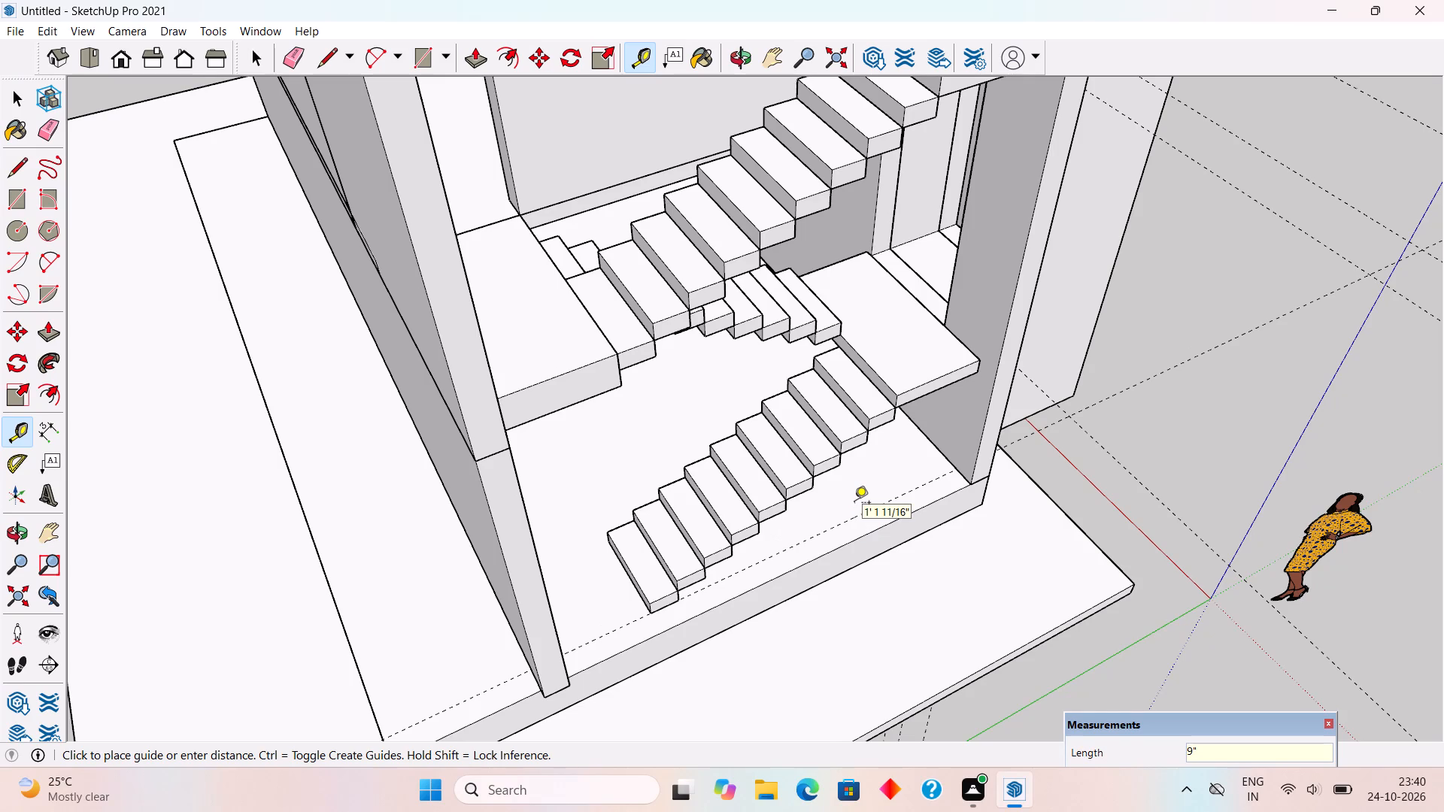
Draw a 9" by 14'3" rectangle on the plinth between the guide and its edge, spanning the open stair side between the walls.
key("r")
left_click(956, 468)
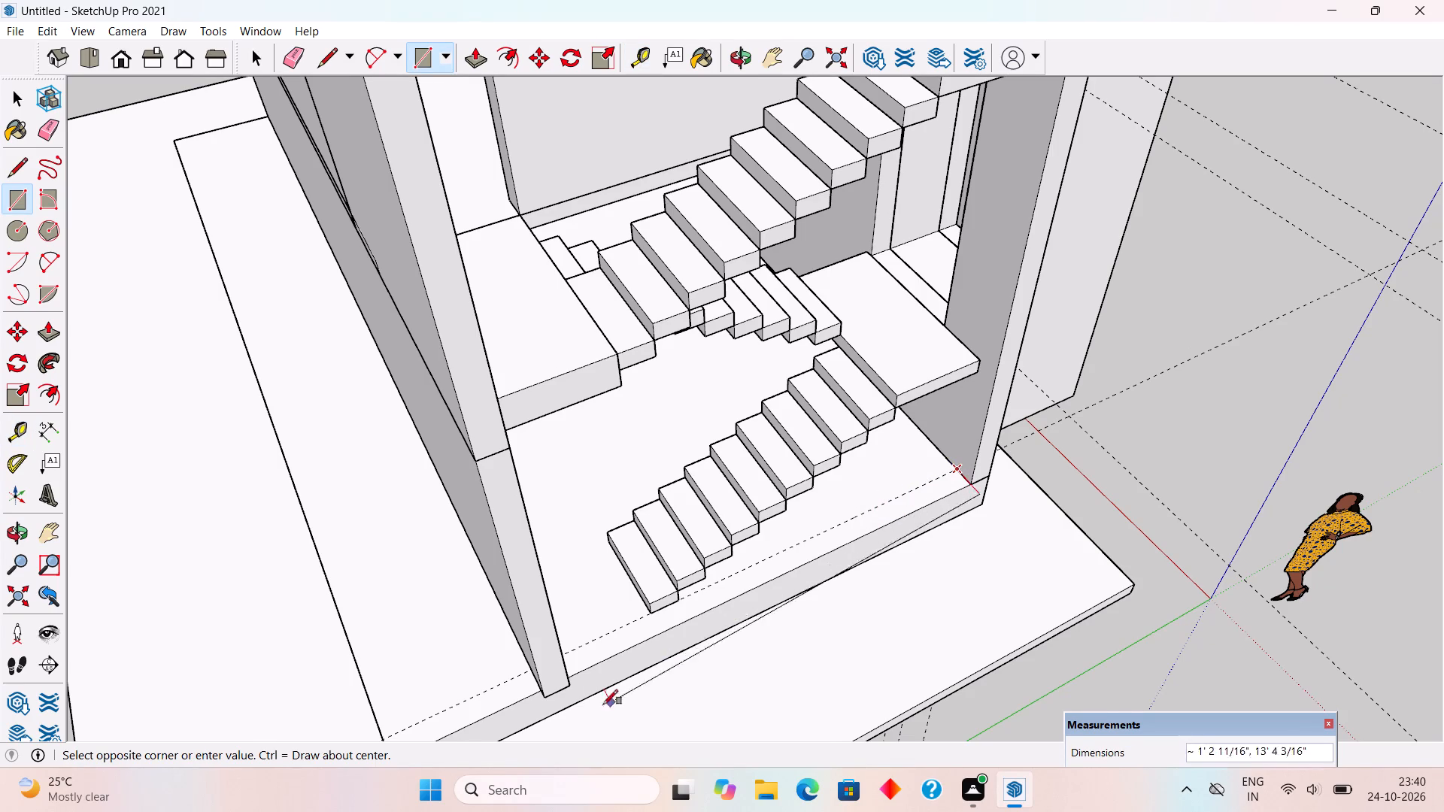
scroll(555, 671, "up", 8)
middle_click_drag(575, 676, 359, 611)
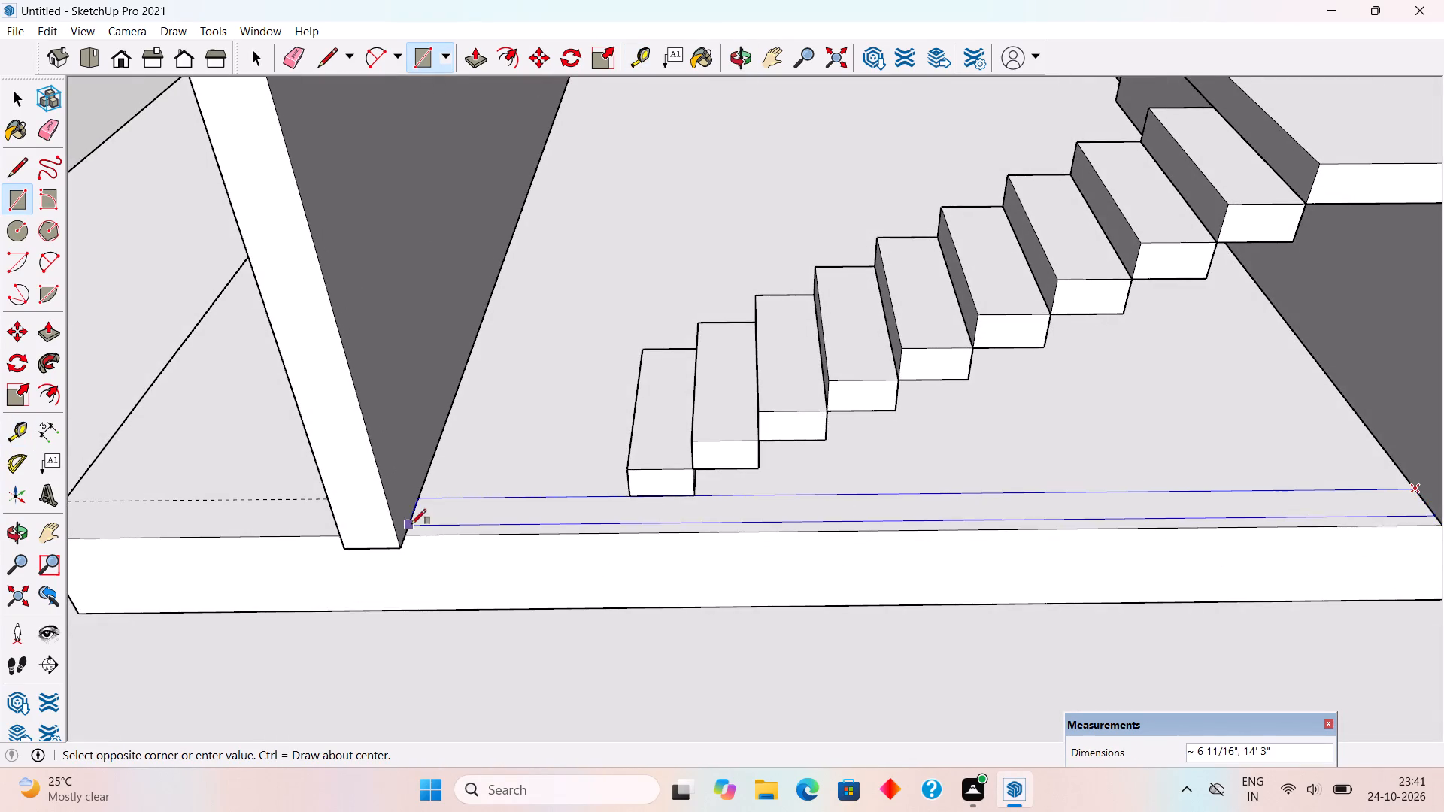
scroll(405, 530, "up", 9)
left_click(408, 536)
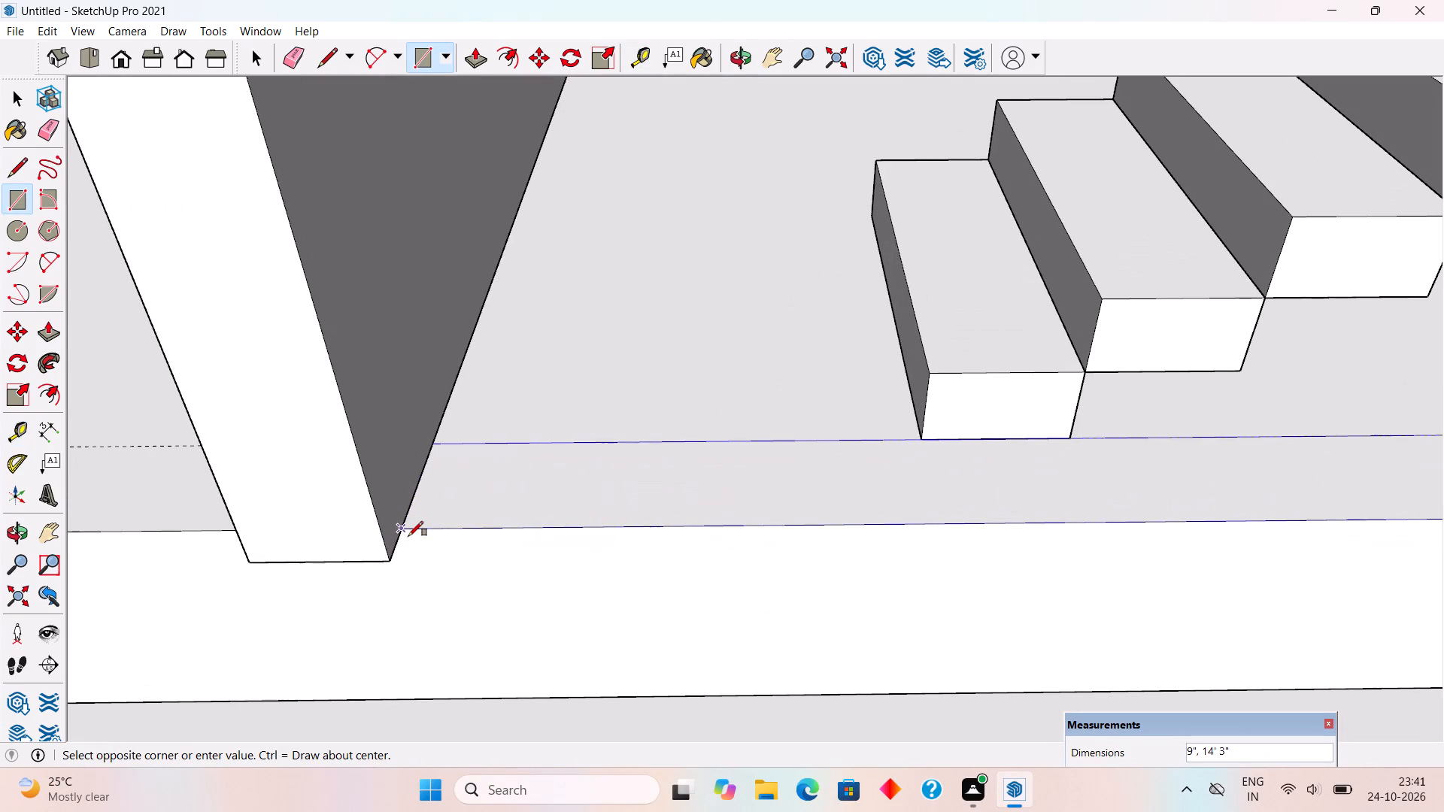
Push/Pull the rectangle up 20'6" to the top of the adjoining wall, closing the open stair side.
key("p")
left_click(425, 524)
scroll(521, 349, "down", 5)
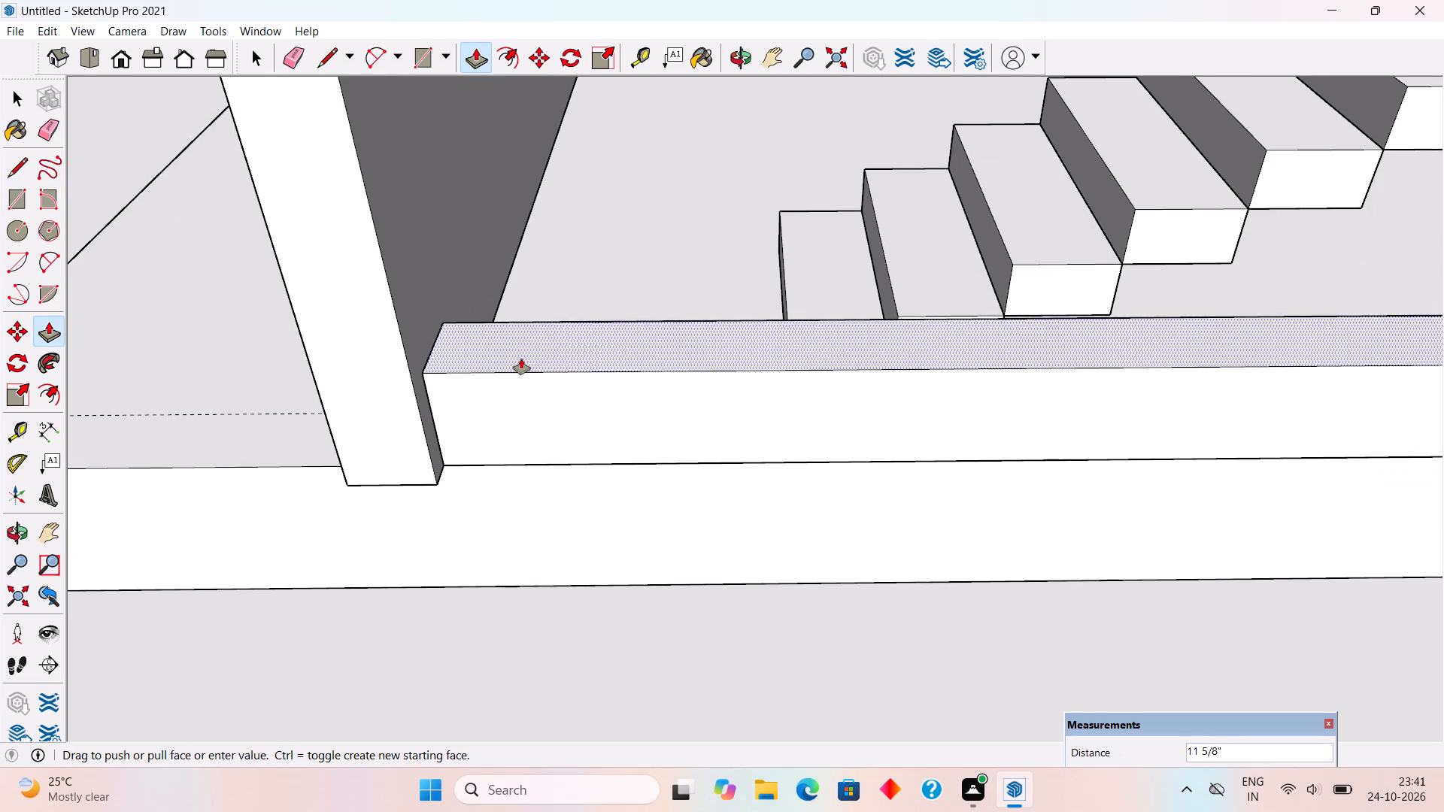
scroll(521, 359, "down", 15)
scroll(529, 383, "down", 8)
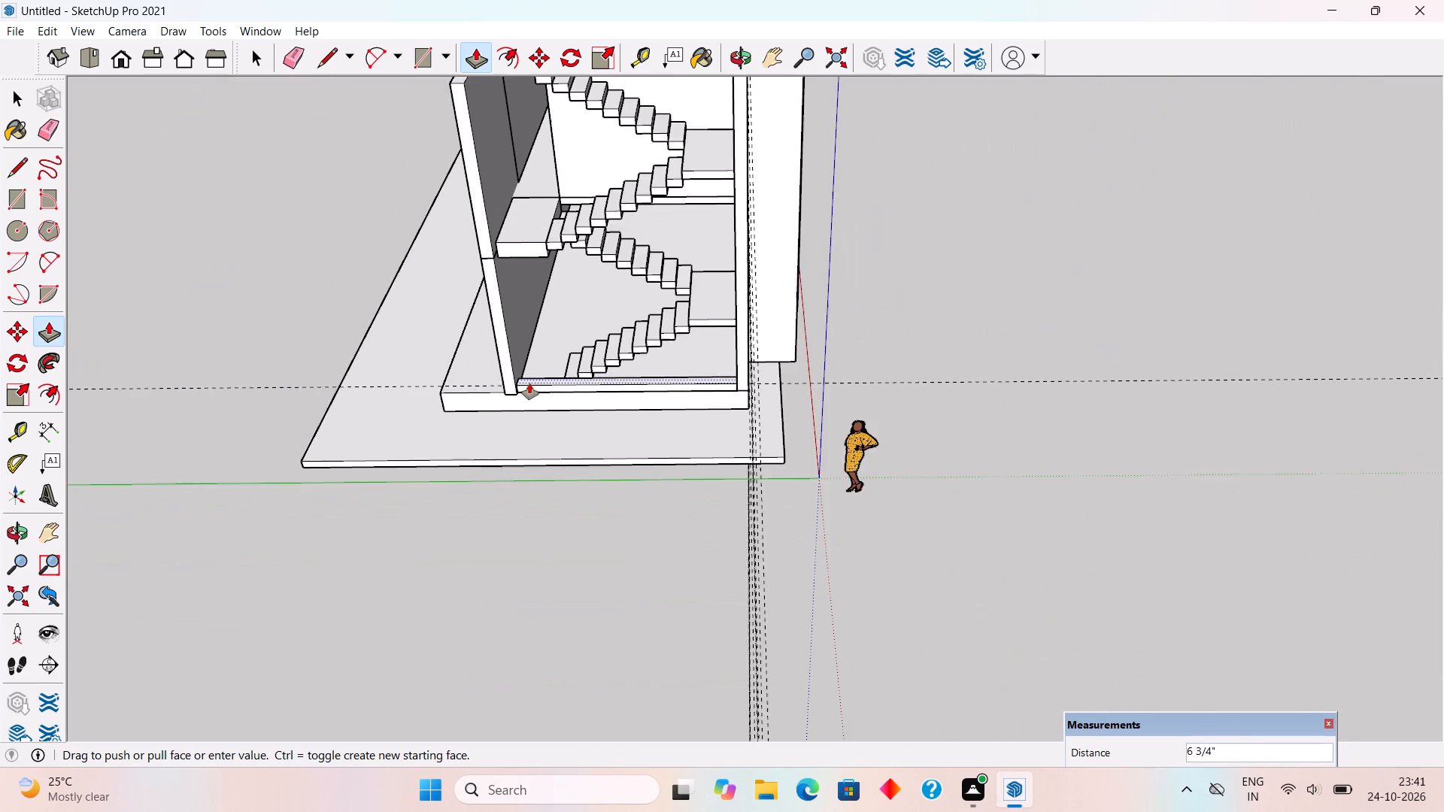
scroll(529, 383, "down", 7)
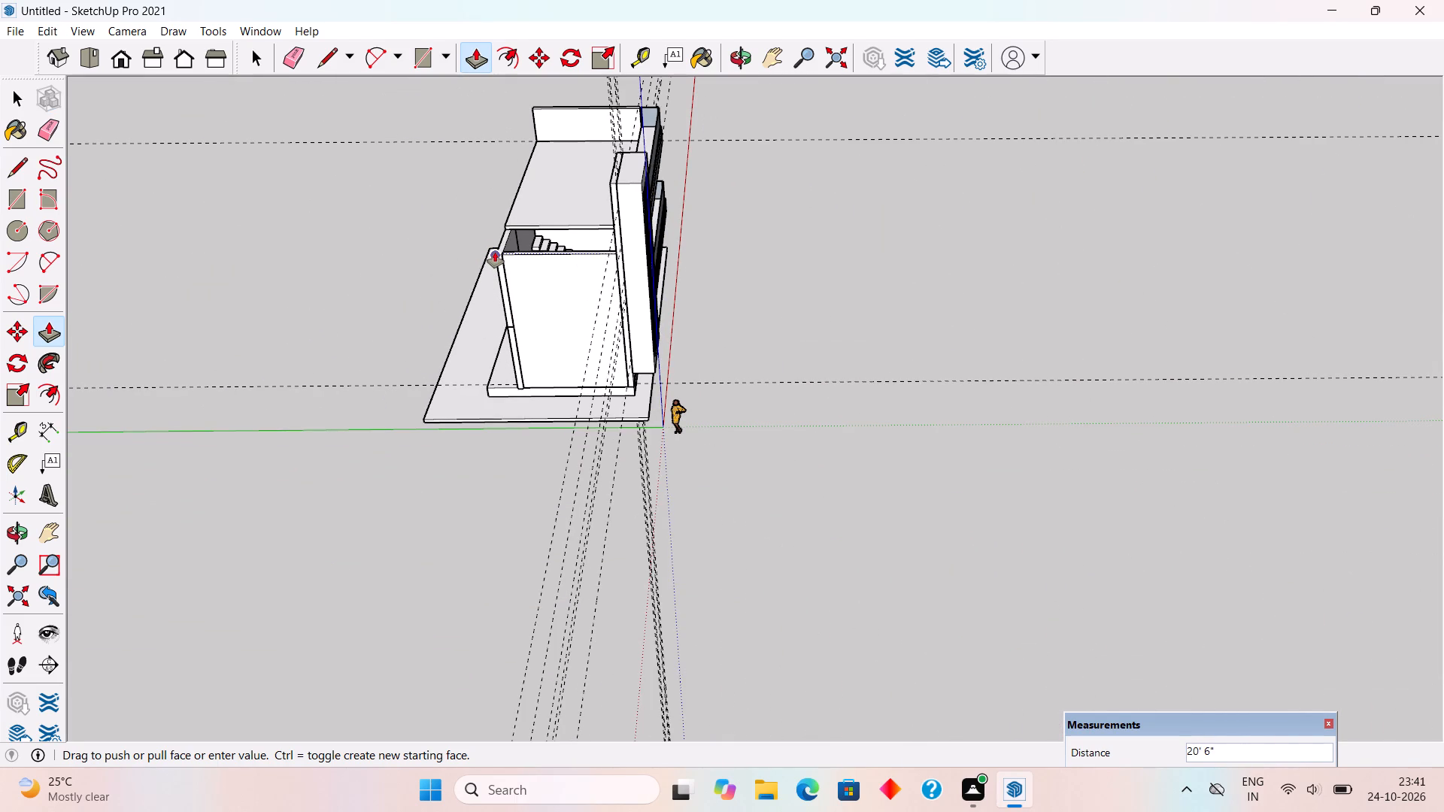
left_click(495, 252)
Examine the new side wall from behind and the stairwell with its upper flights from above.
middle_click_drag(593, 353, 1217, 369)
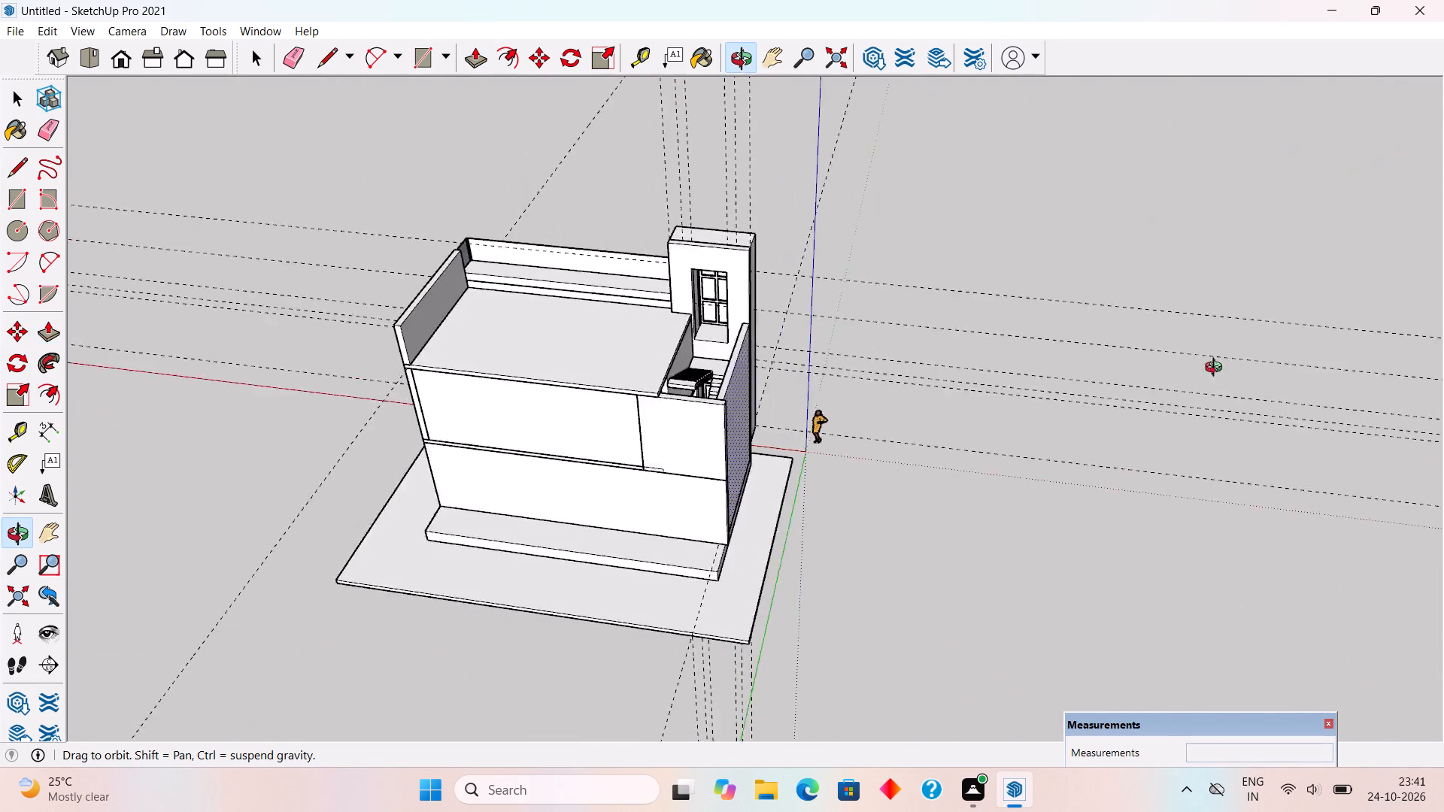
middle_click_drag(1217, 369, 1252, 369)
scroll(763, 391, "up", 5)
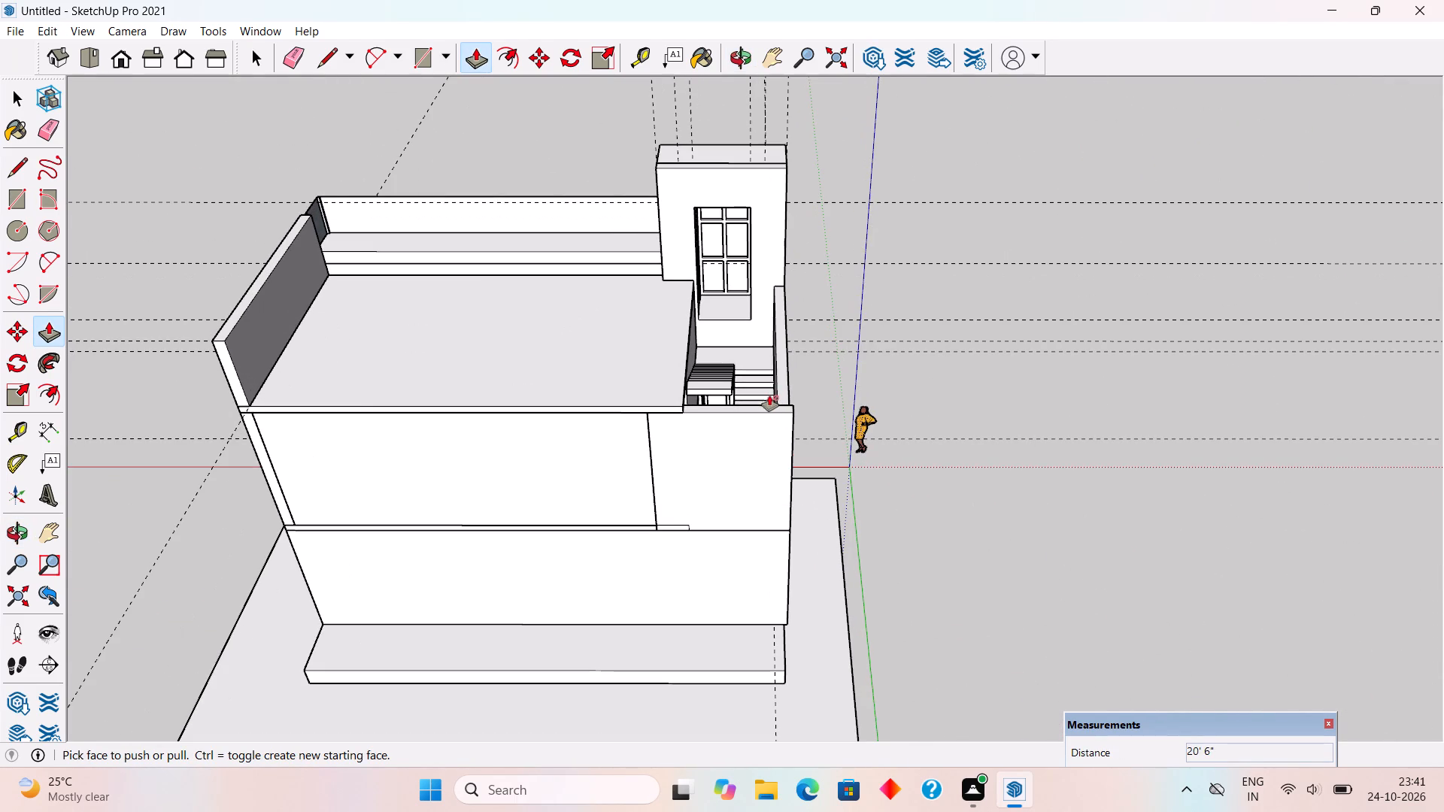
middle_click_drag(762, 423, 472, 672)
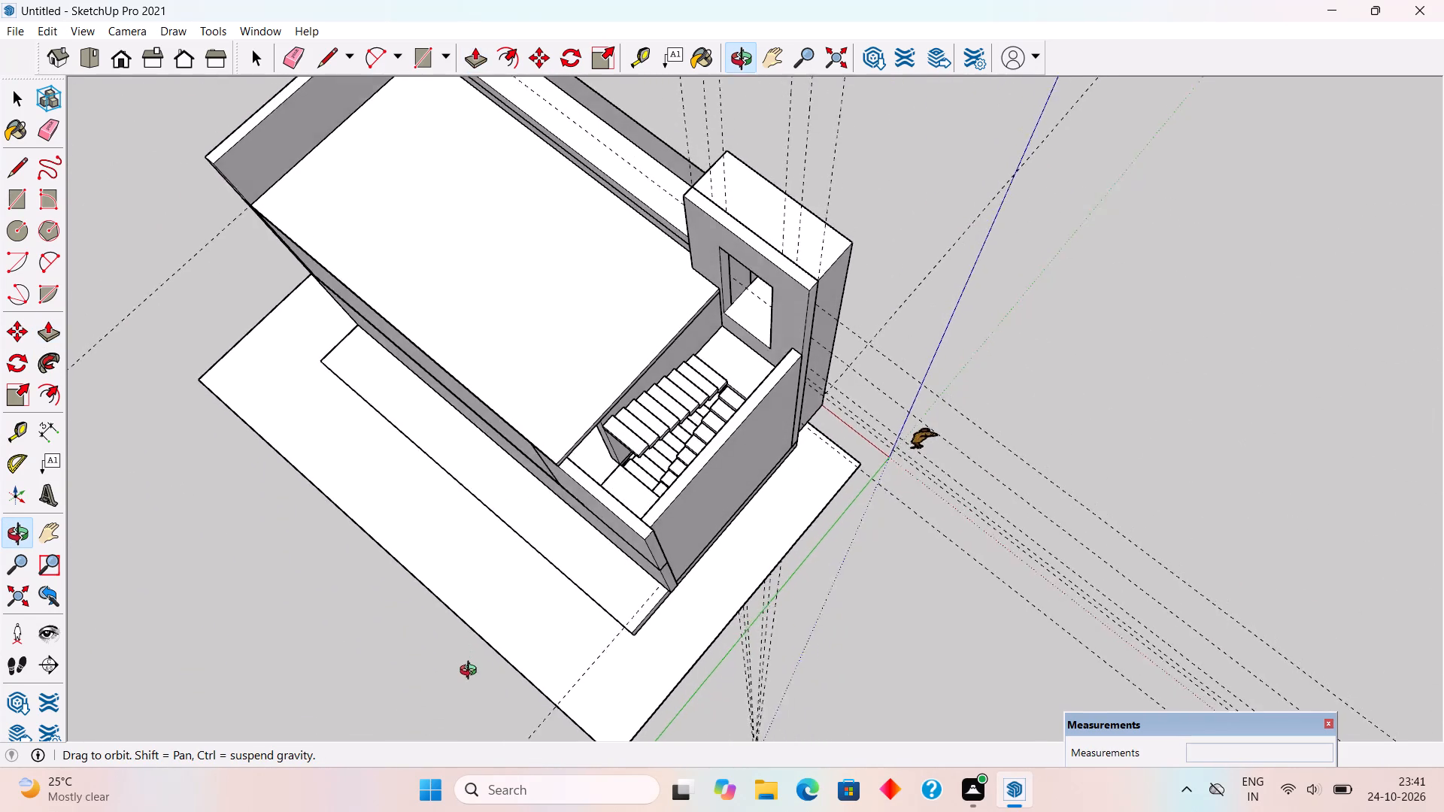
middle_click_drag(472, 672, 472, 677)
scroll(472, 677, "up", 1)
key("space")
left_click(465, 662)
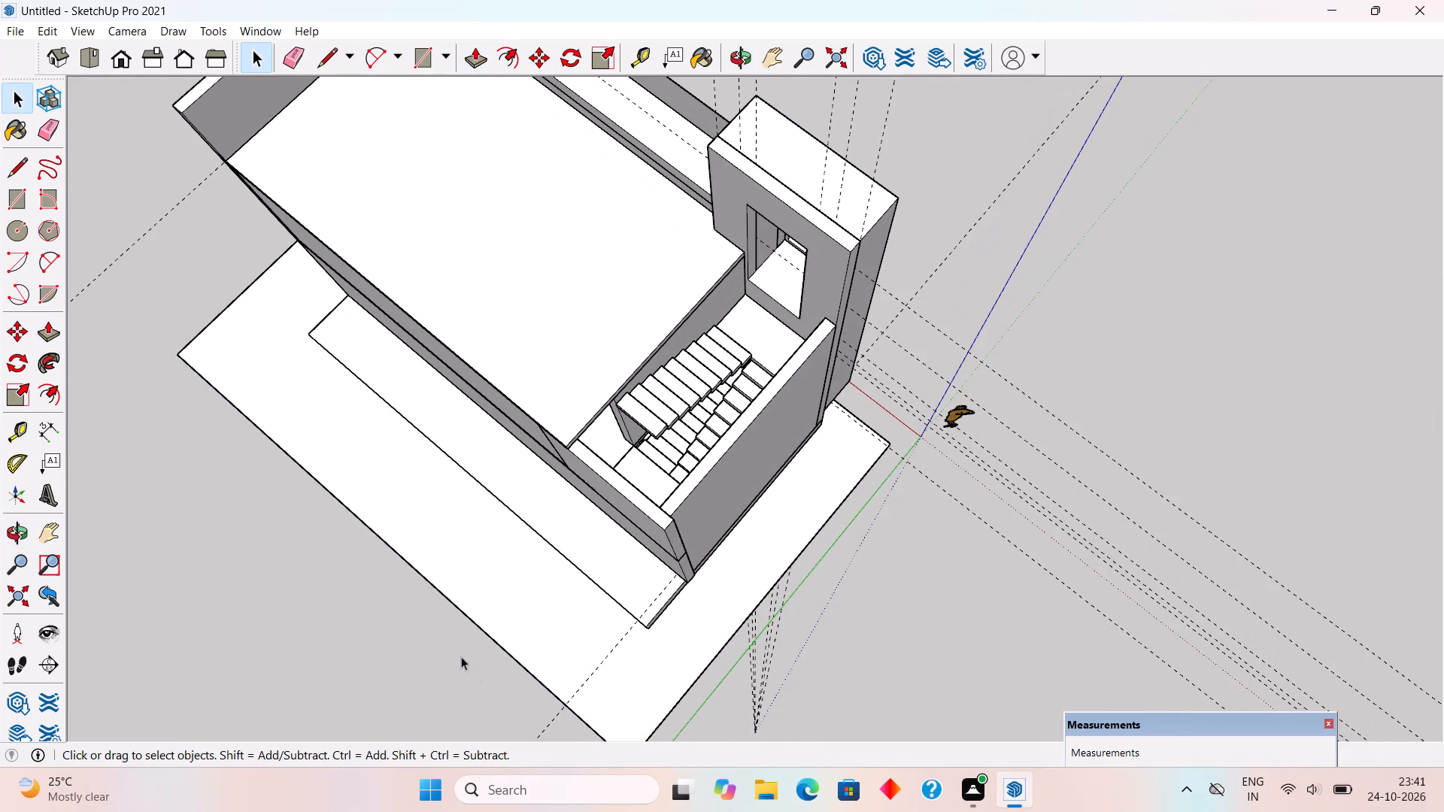
scroll(667, 450, "up", 10)
middle_click_drag(618, 464, 603, 444)
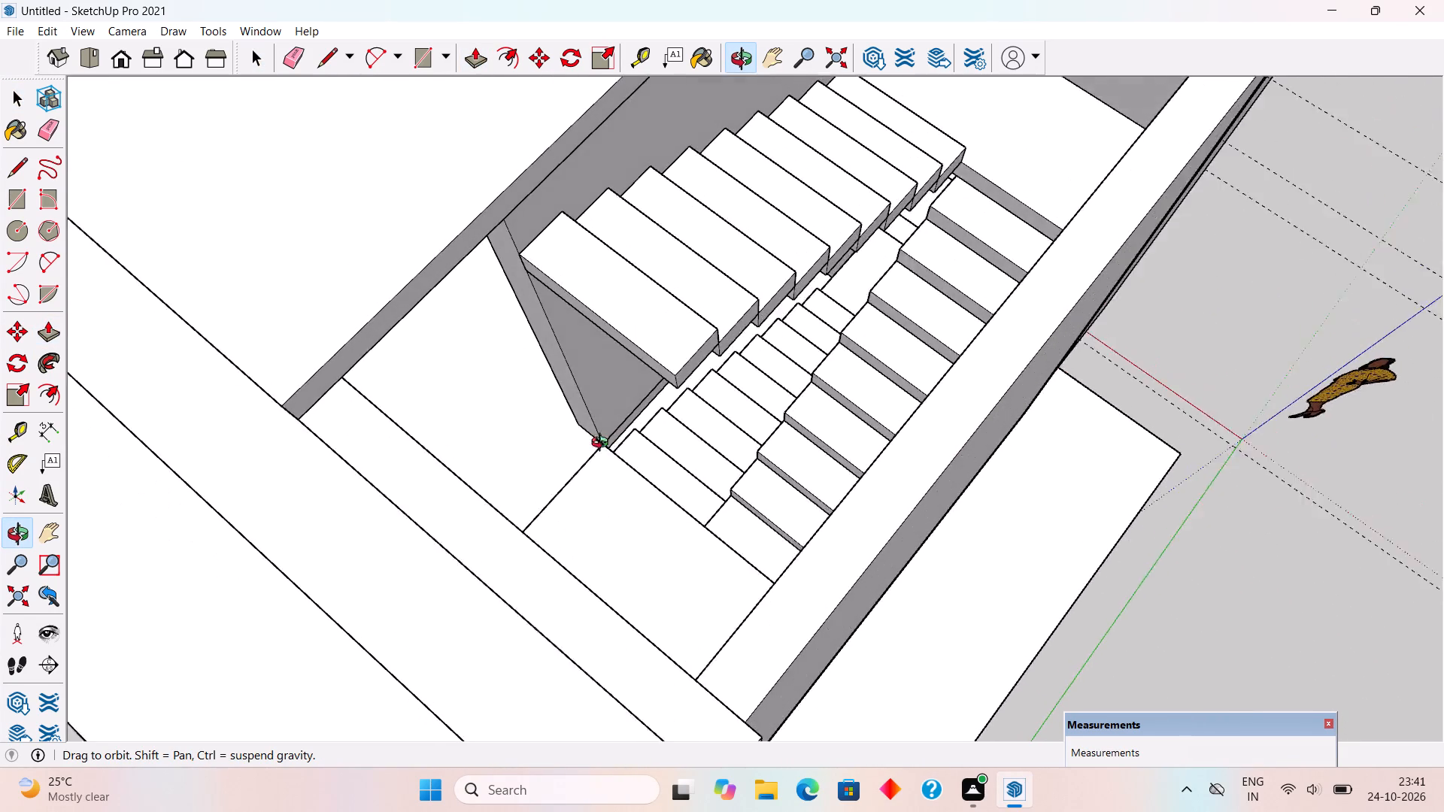
middle_click_drag(603, 444, 590, 453)
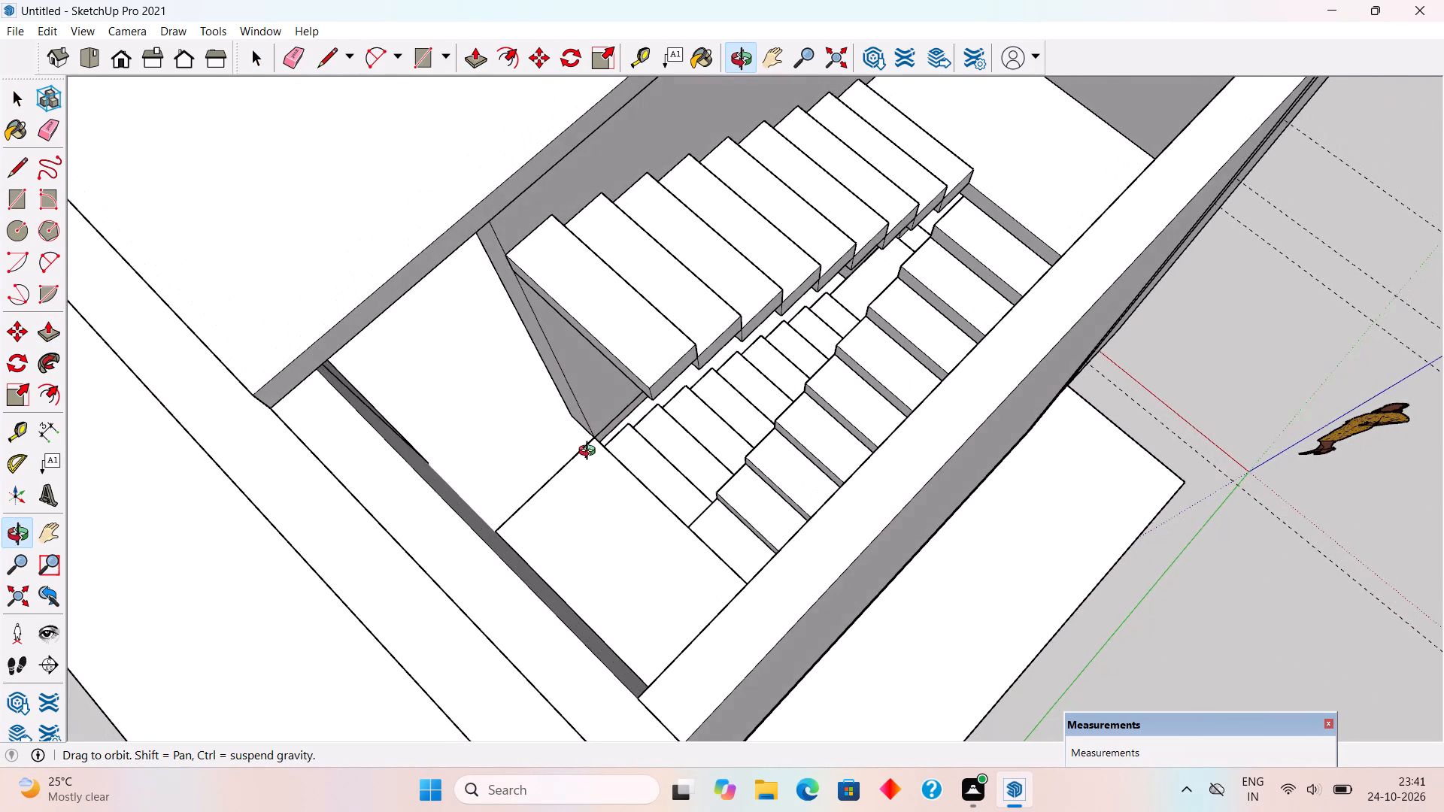
middle_click_drag(590, 453, 593, 453)
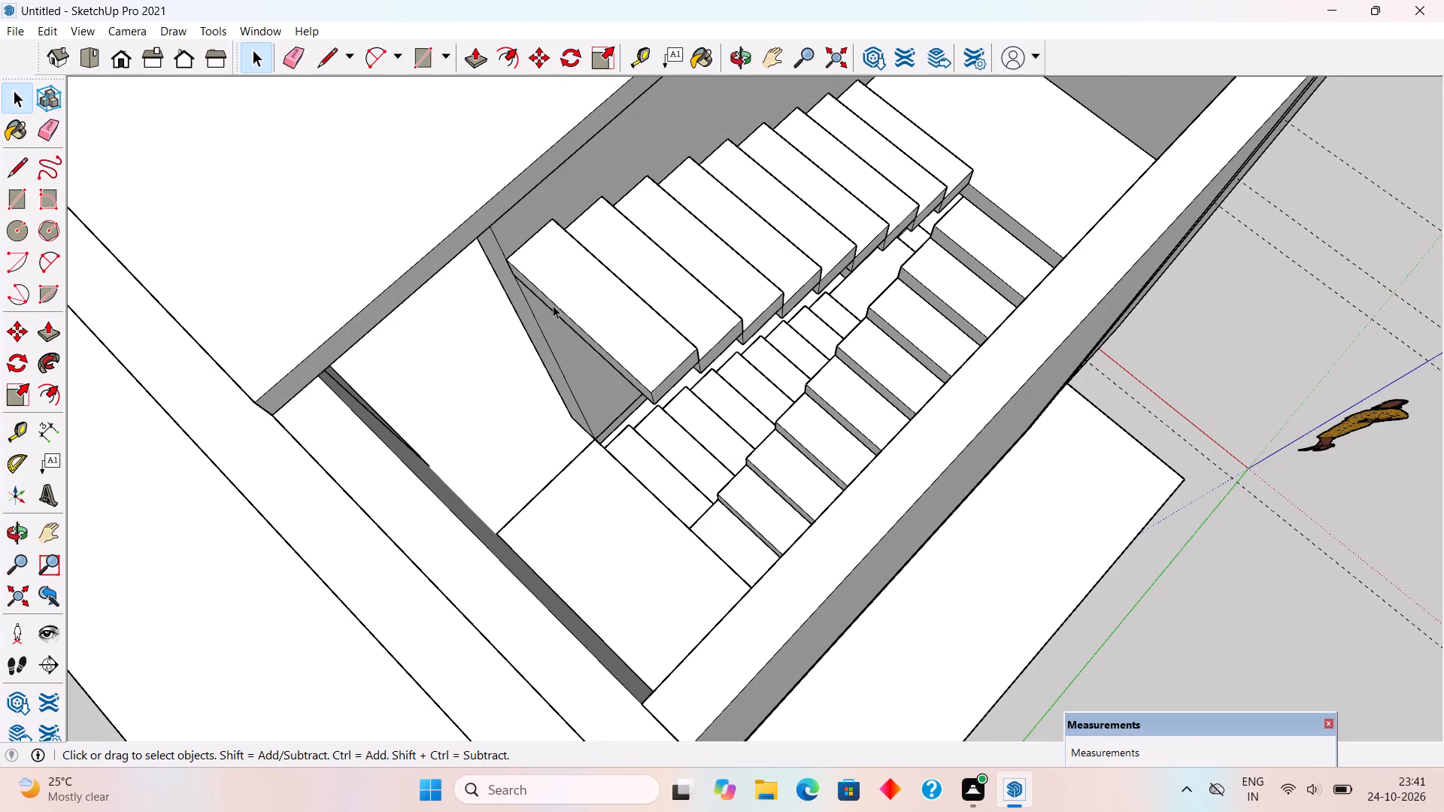
Draw a 3' by 6" rectangle over the end face of the uppermost stair step.
scroll(516, 297, "up", 3)
scroll(516, 279, "down", 1)
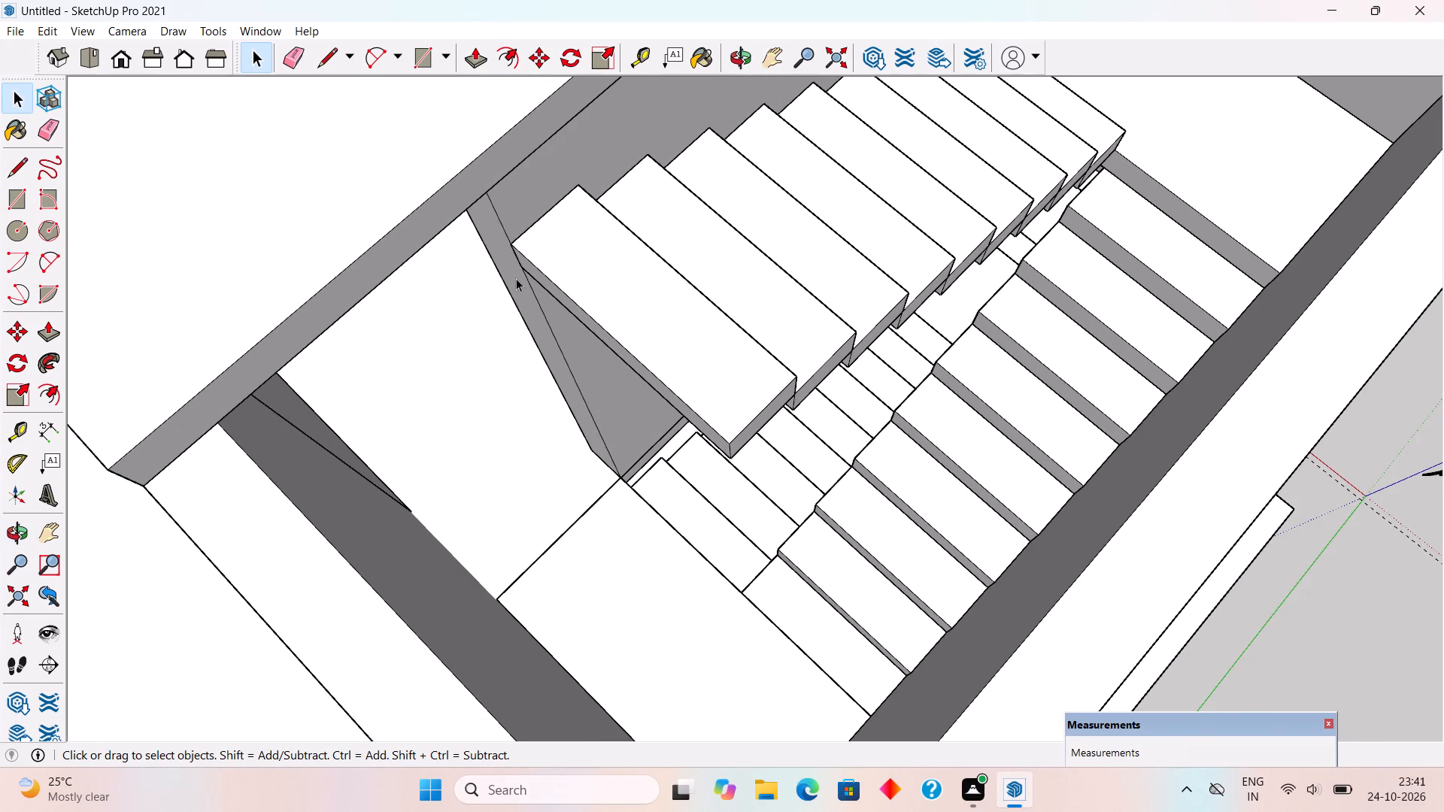
middle_click_drag(536, 274, 676, 259)
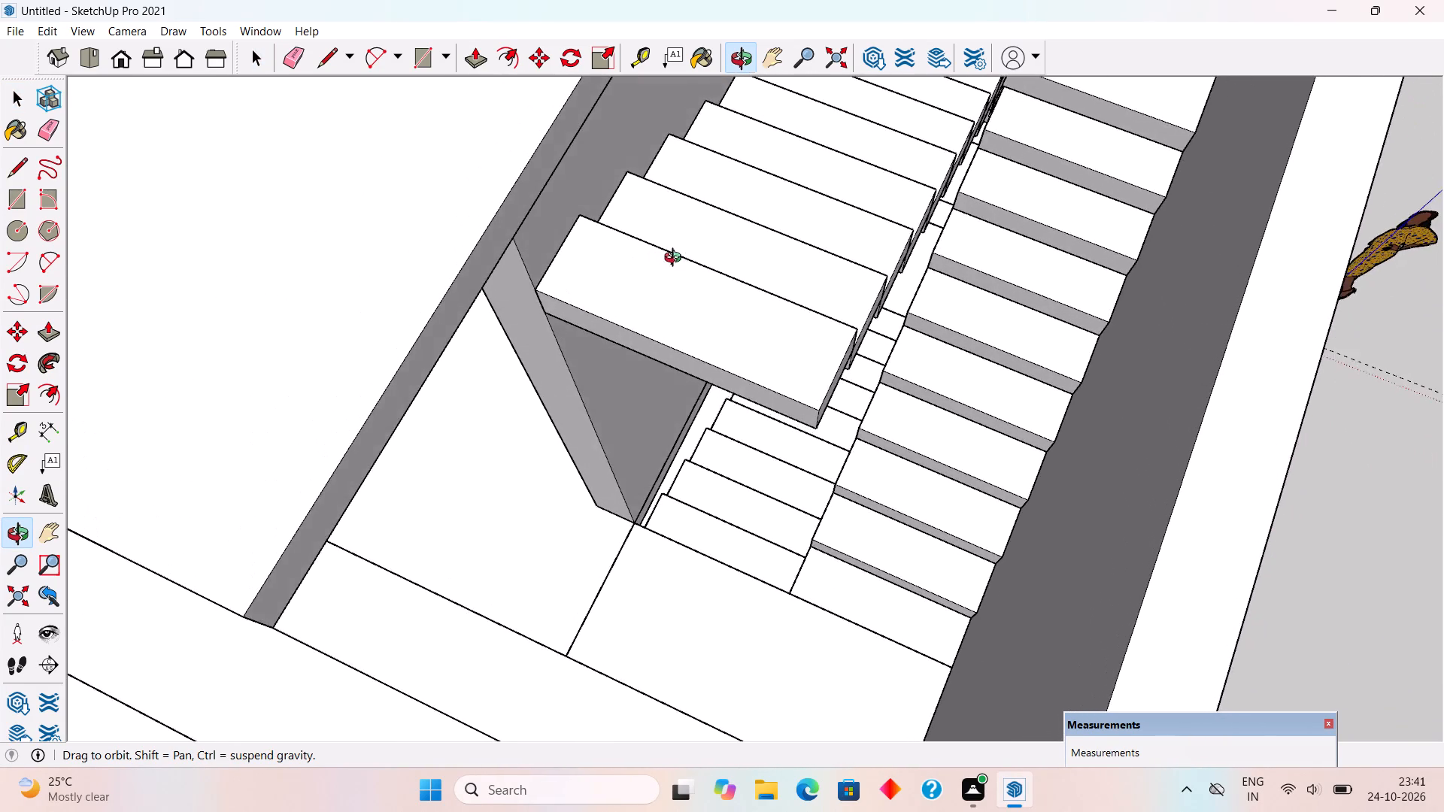
middle_click_drag(676, 259, 751, 247)
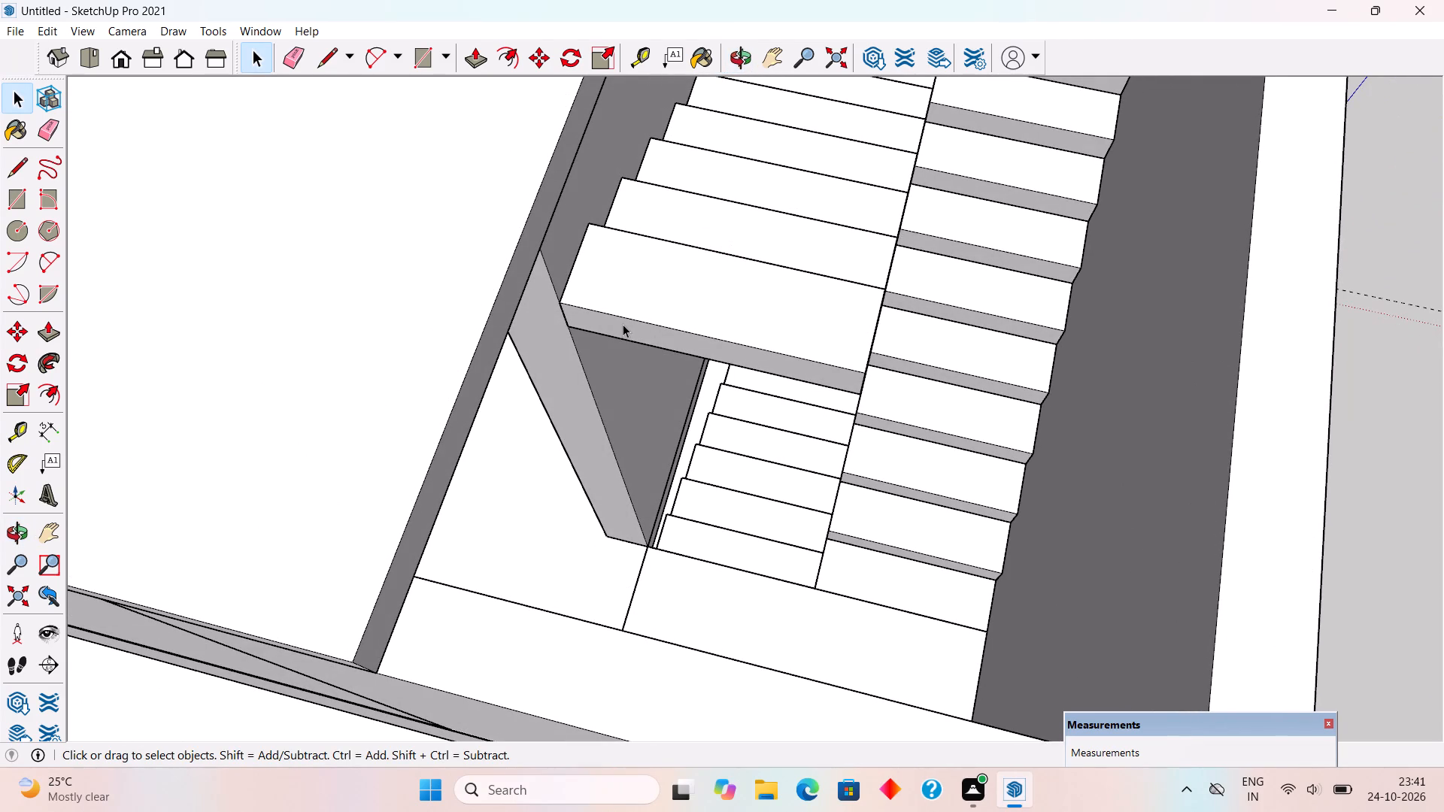
key("r")
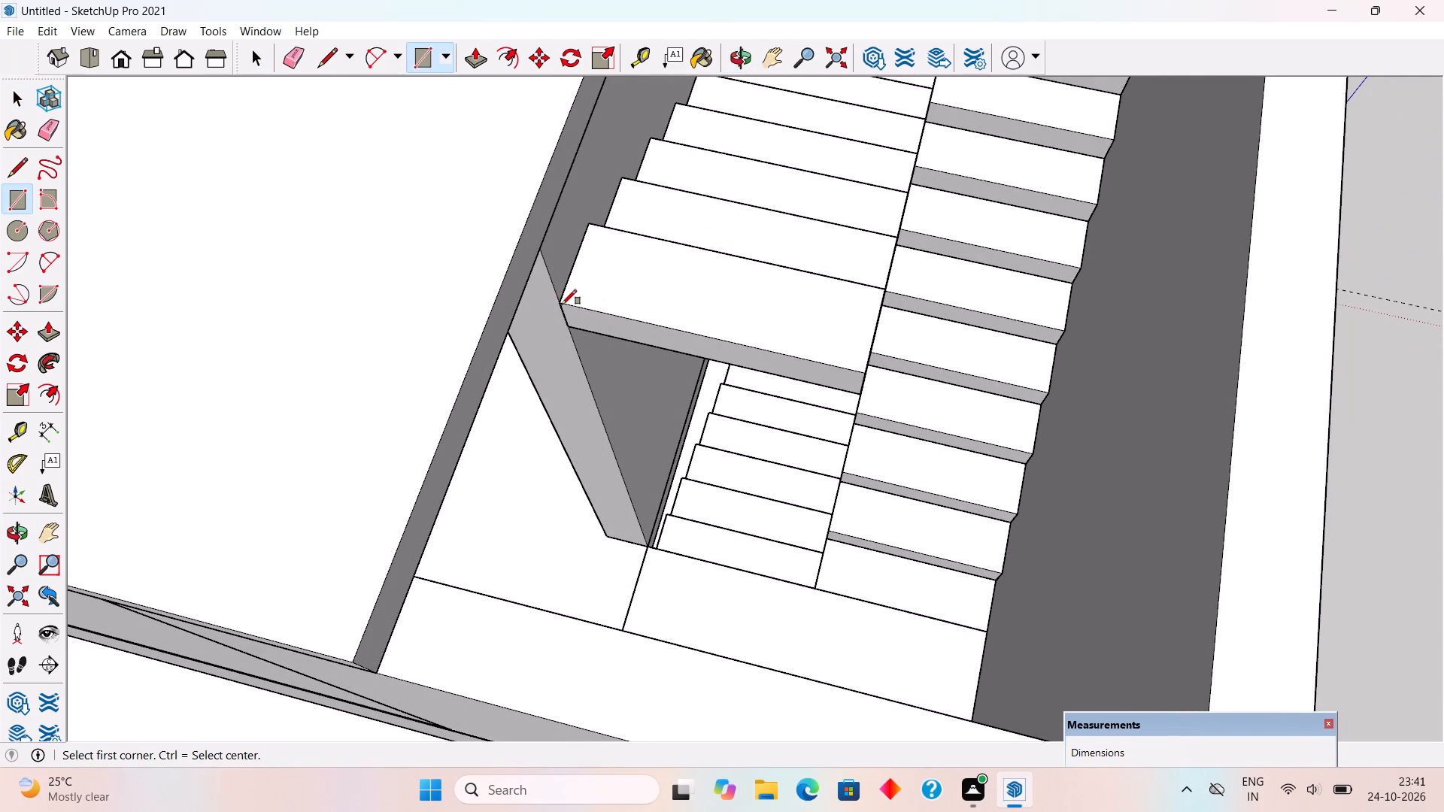
left_click(558, 302)
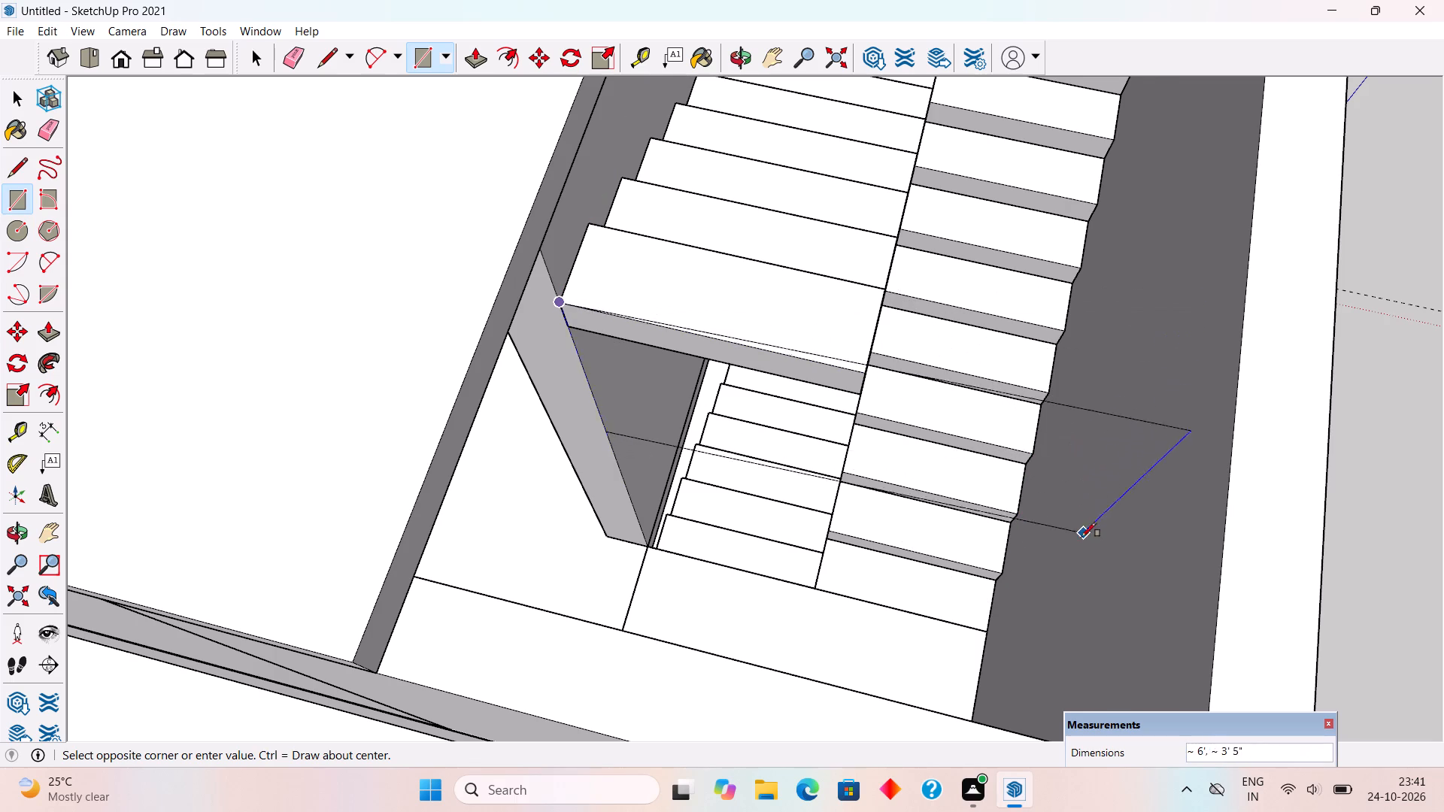
scroll(1065, 484, "down", 5)
middle_click_drag(1063, 486, 189, 389)
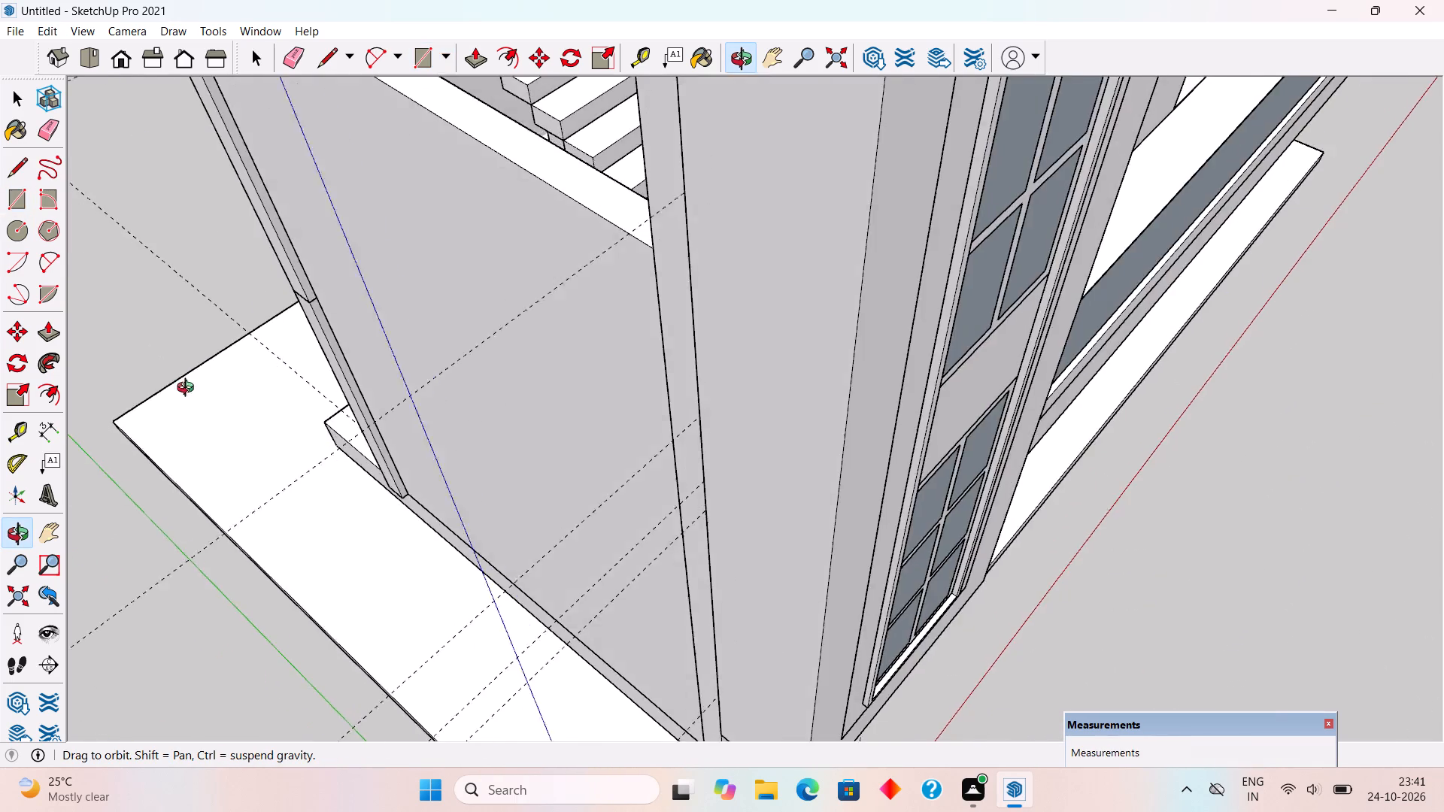
middle_click_drag(189, 389, 205, 465)
scroll(205, 465, "down", 3)
scroll(229, 293, "up", 3)
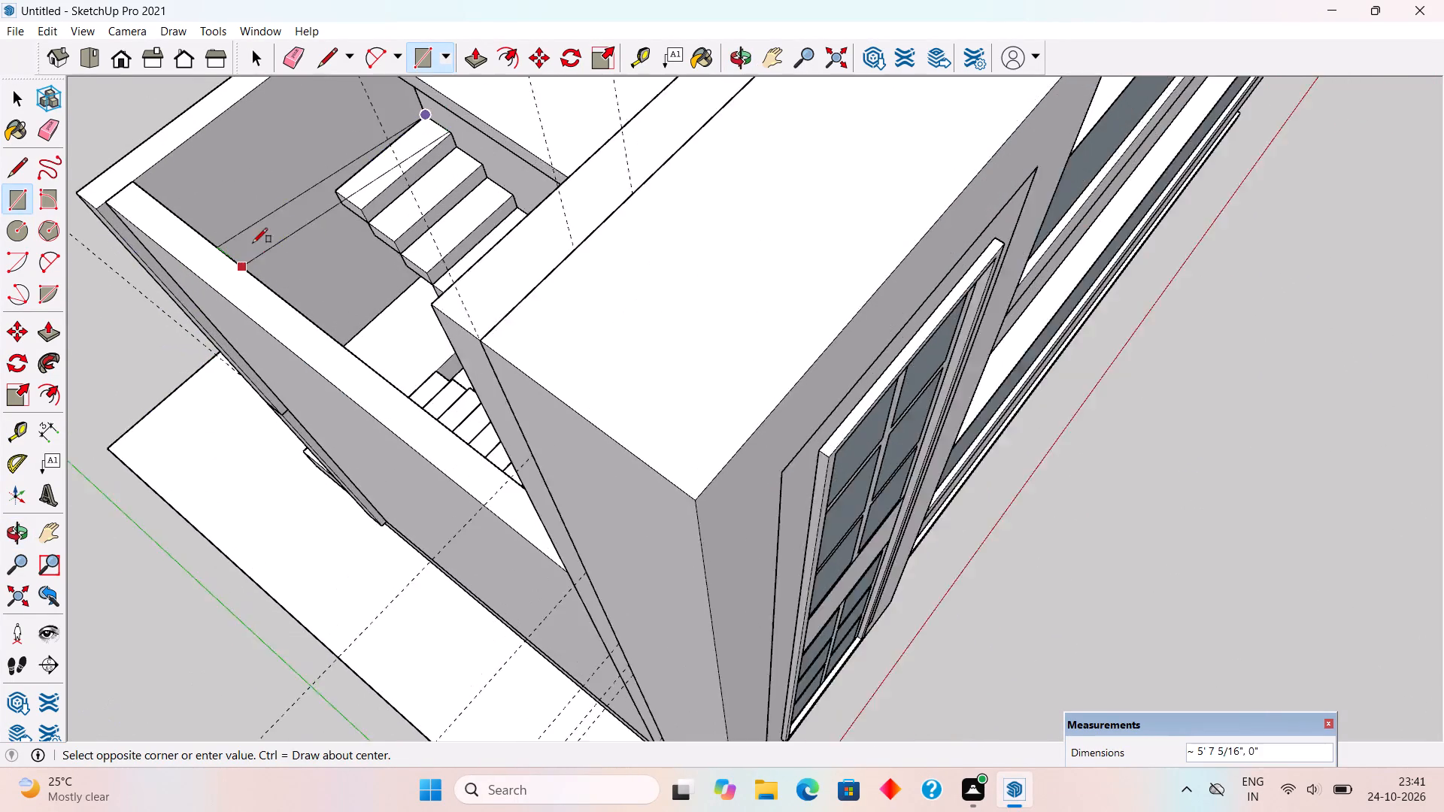
scroll(253, 243, "up", 5)
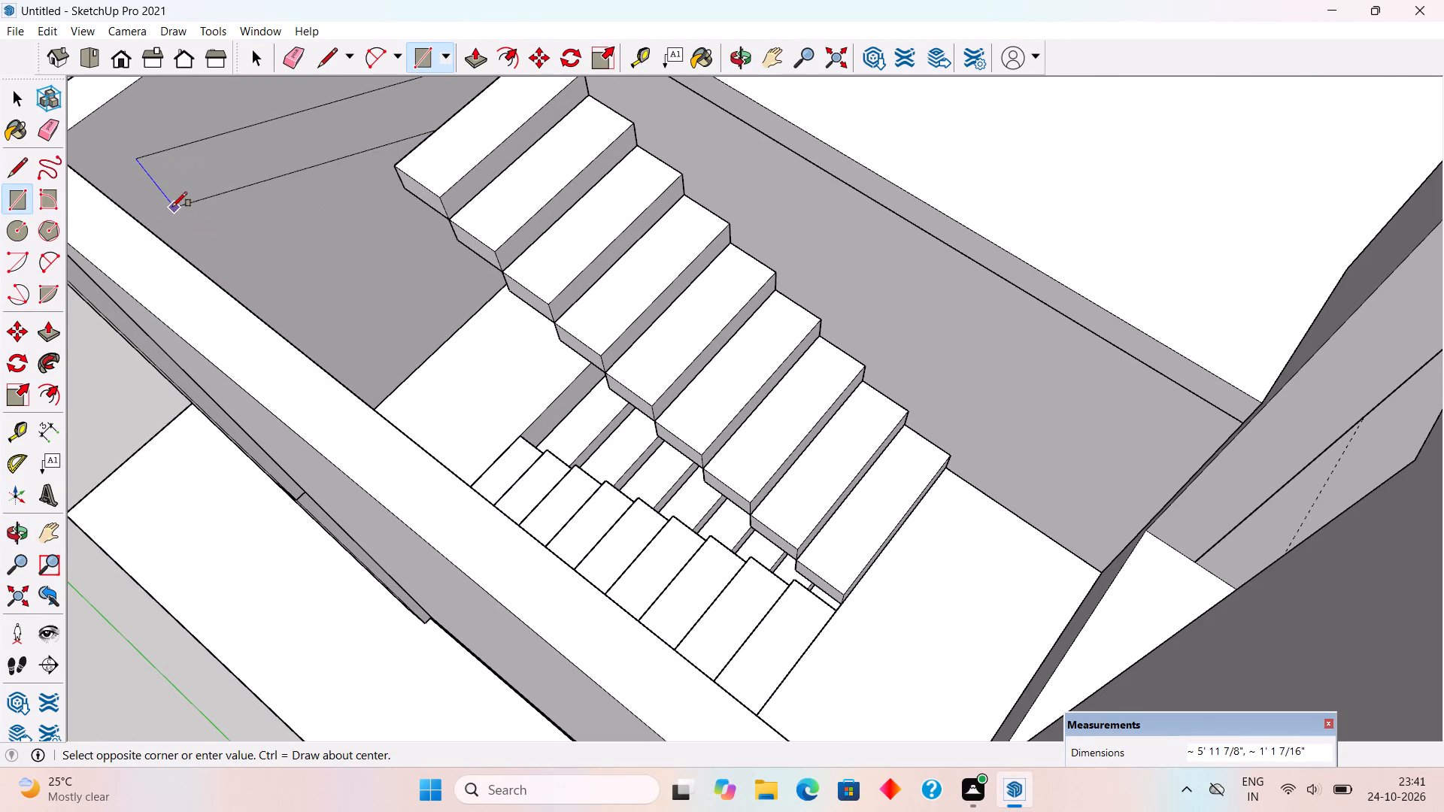
scroll(253, 292, "down", 4)
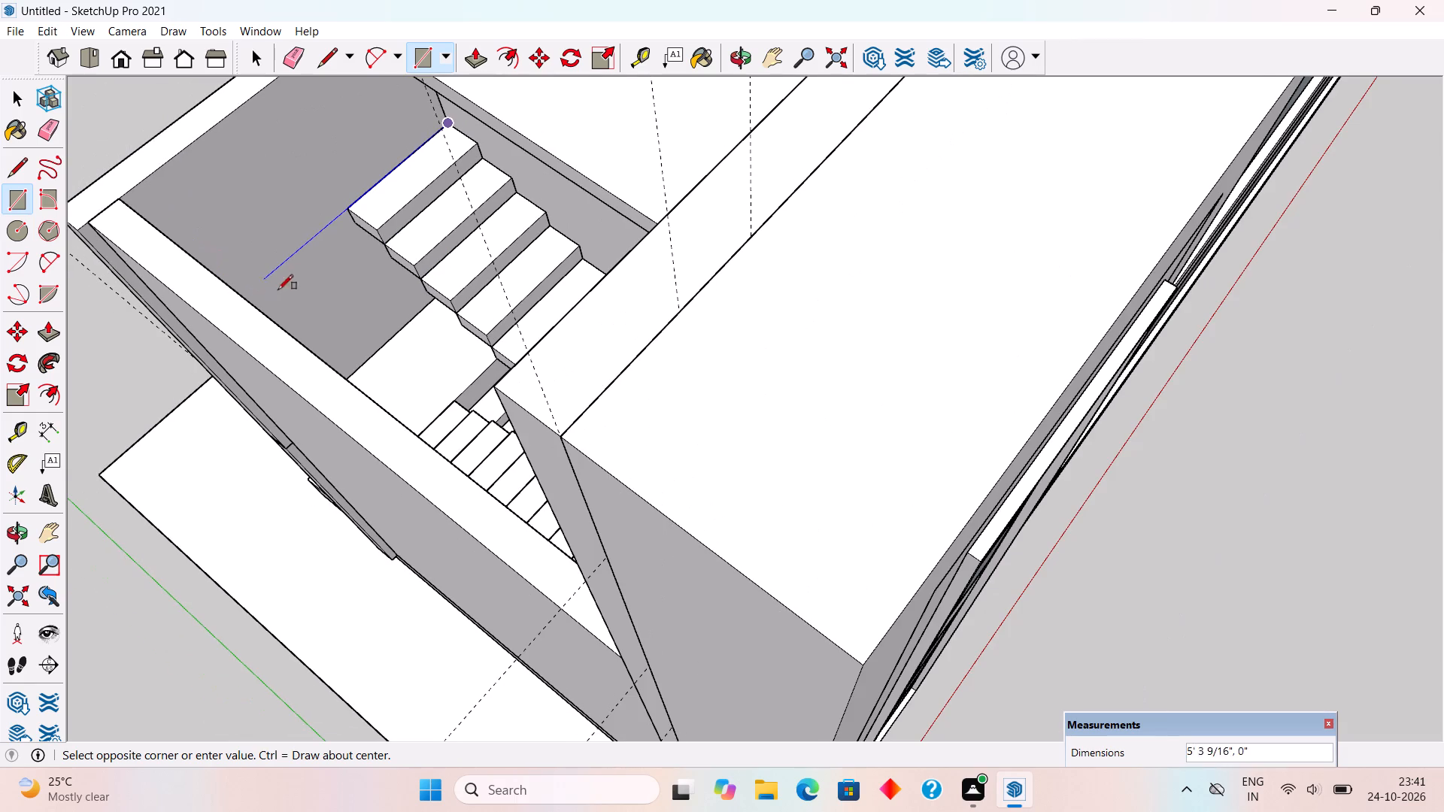
middle_click_drag(475, 368, 1111, 365)
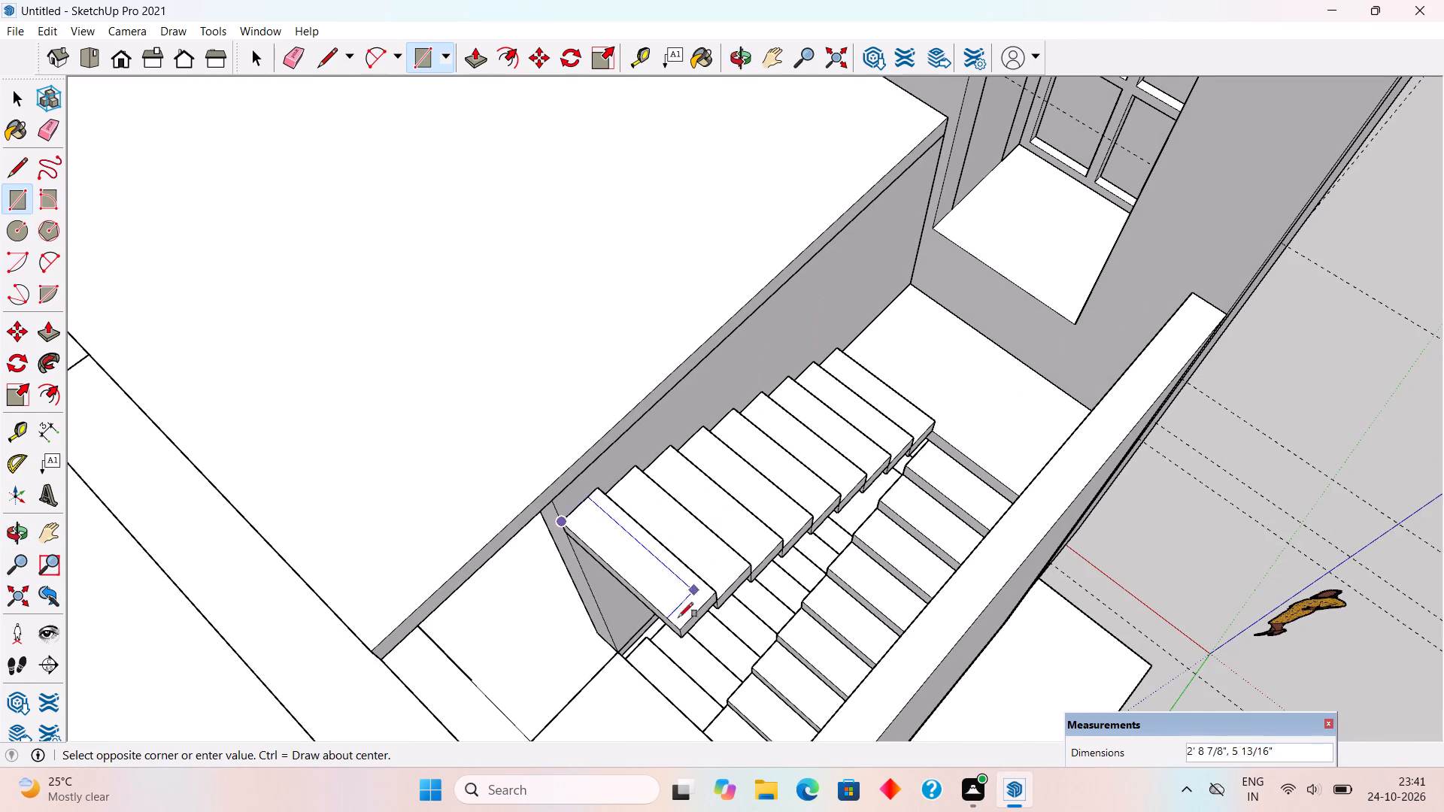
scroll(676, 635, "up", 4)
middle_click_drag(714, 584, 734, 435)
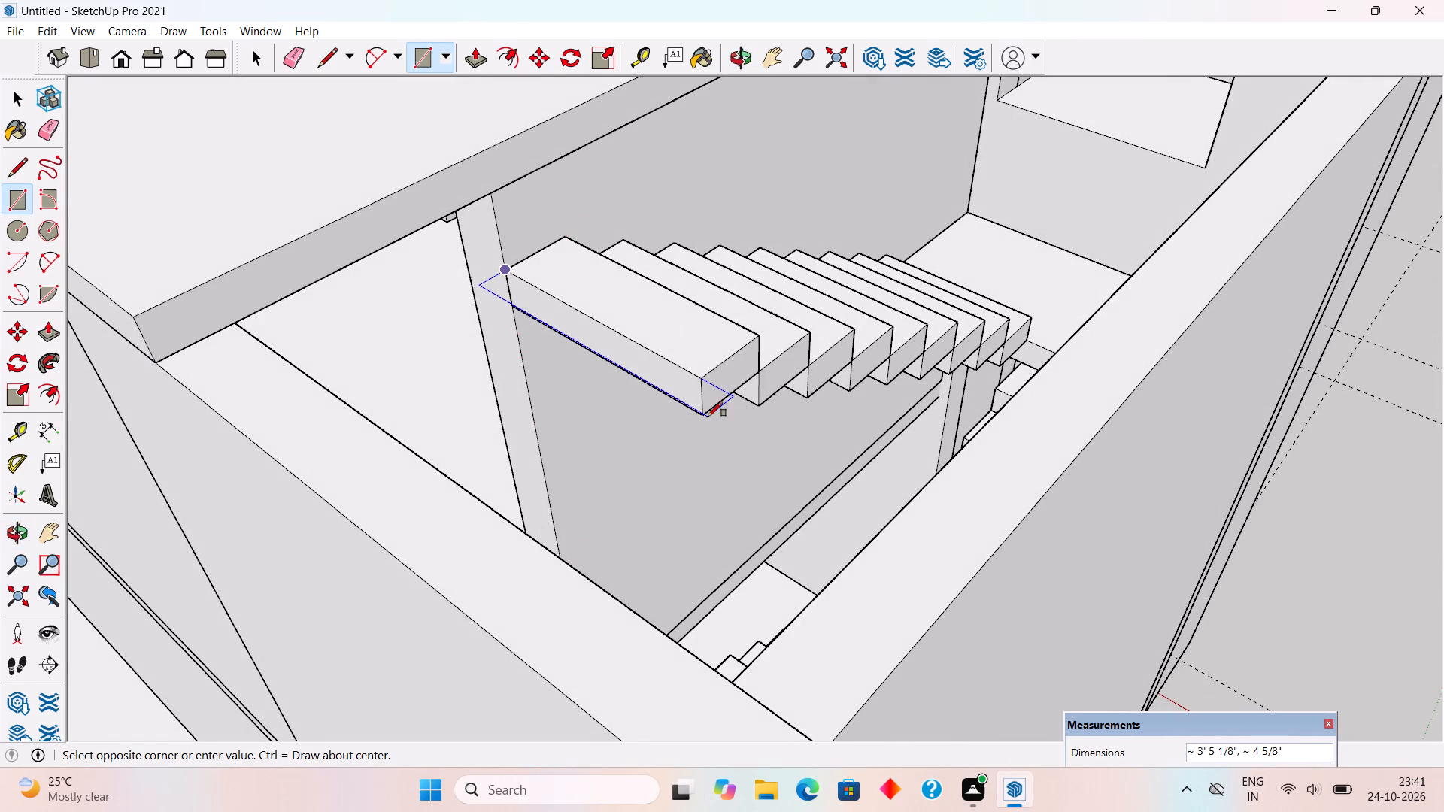
scroll(705, 421, "up", 3)
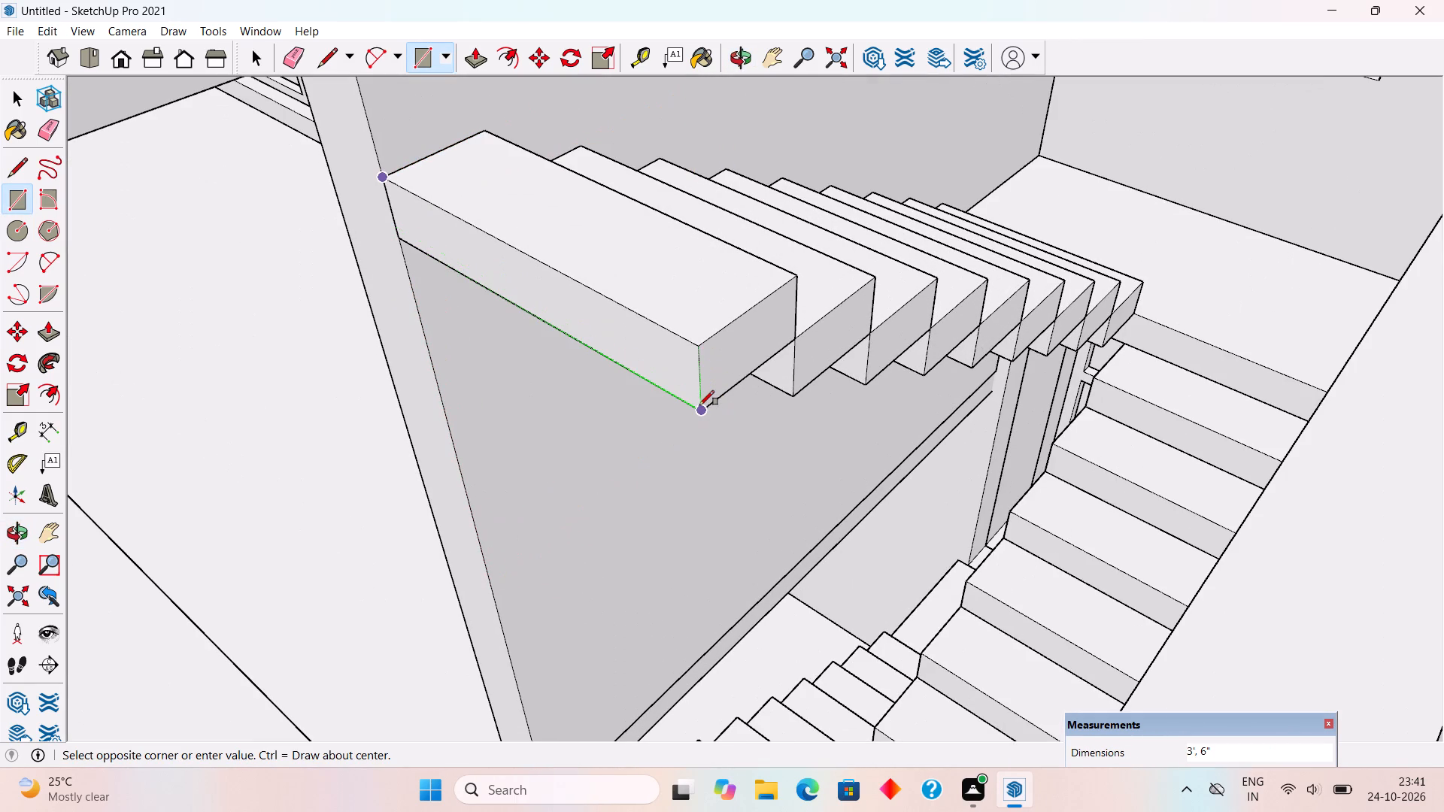
left_click(699, 405)
Push/Pull the rectangle 3' to the end wall and its inner side face 3' to the side wall, forming the top landing.
key("p")
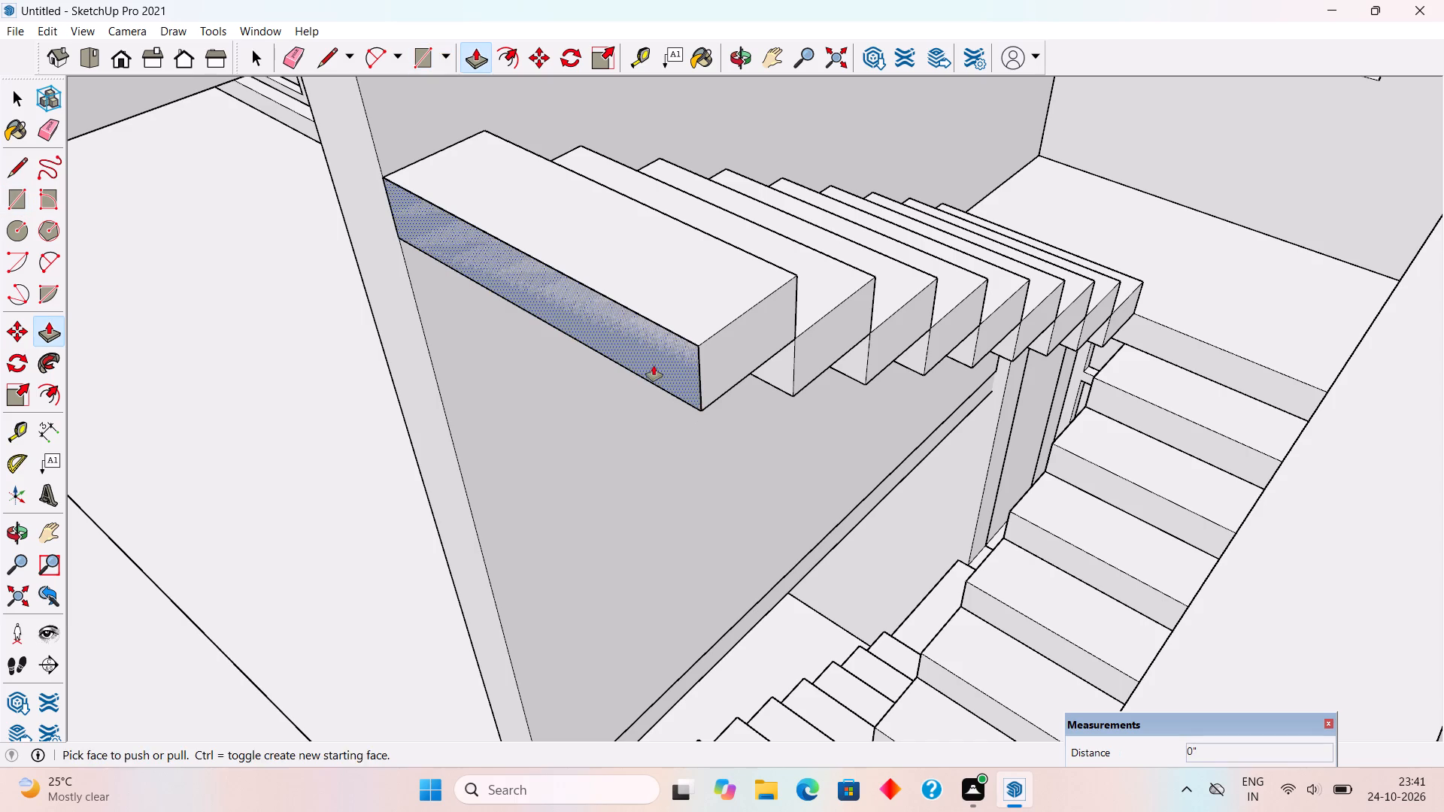
left_click(654, 365)
scroll(546, 438, "down", 6)
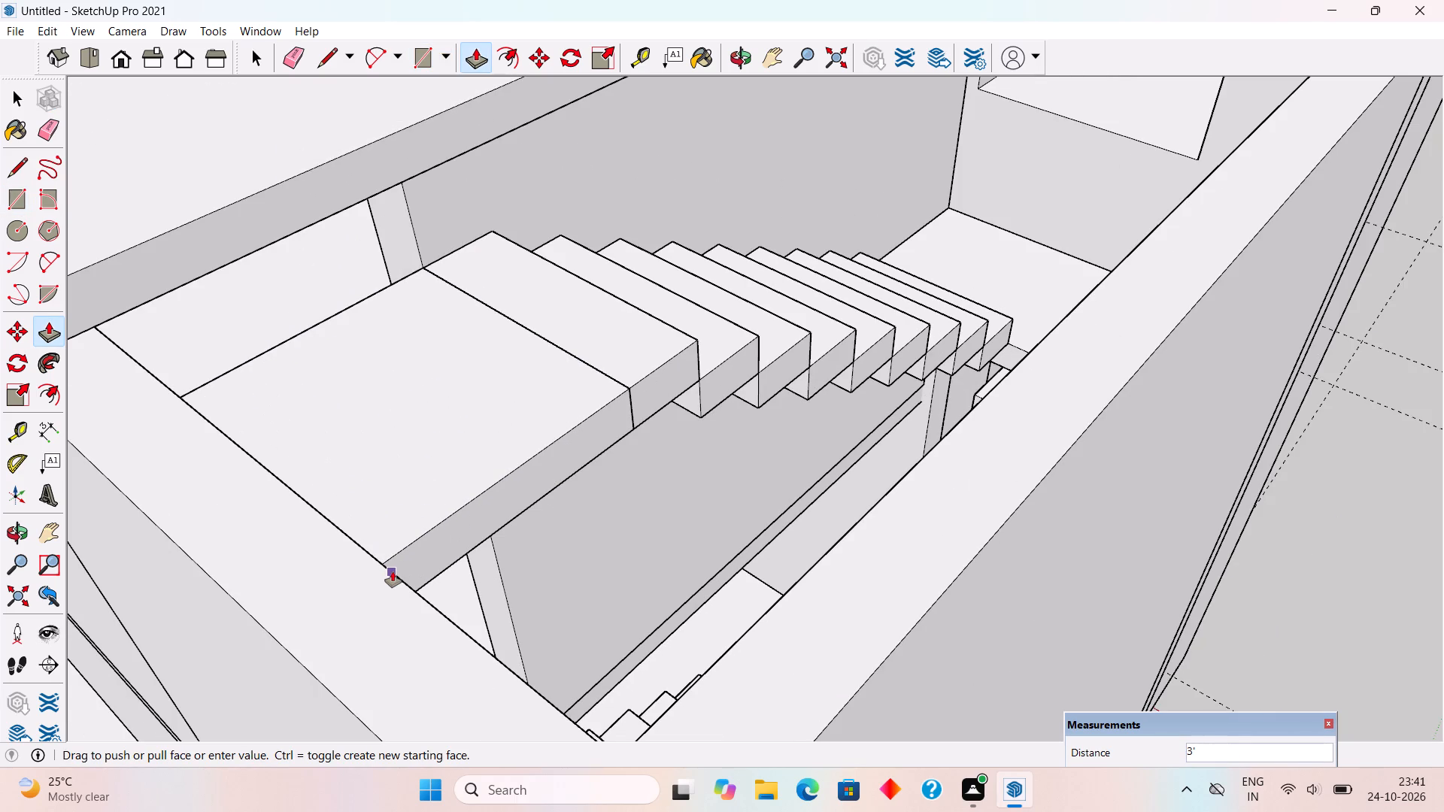
left_click(393, 571)
left_click(445, 546)
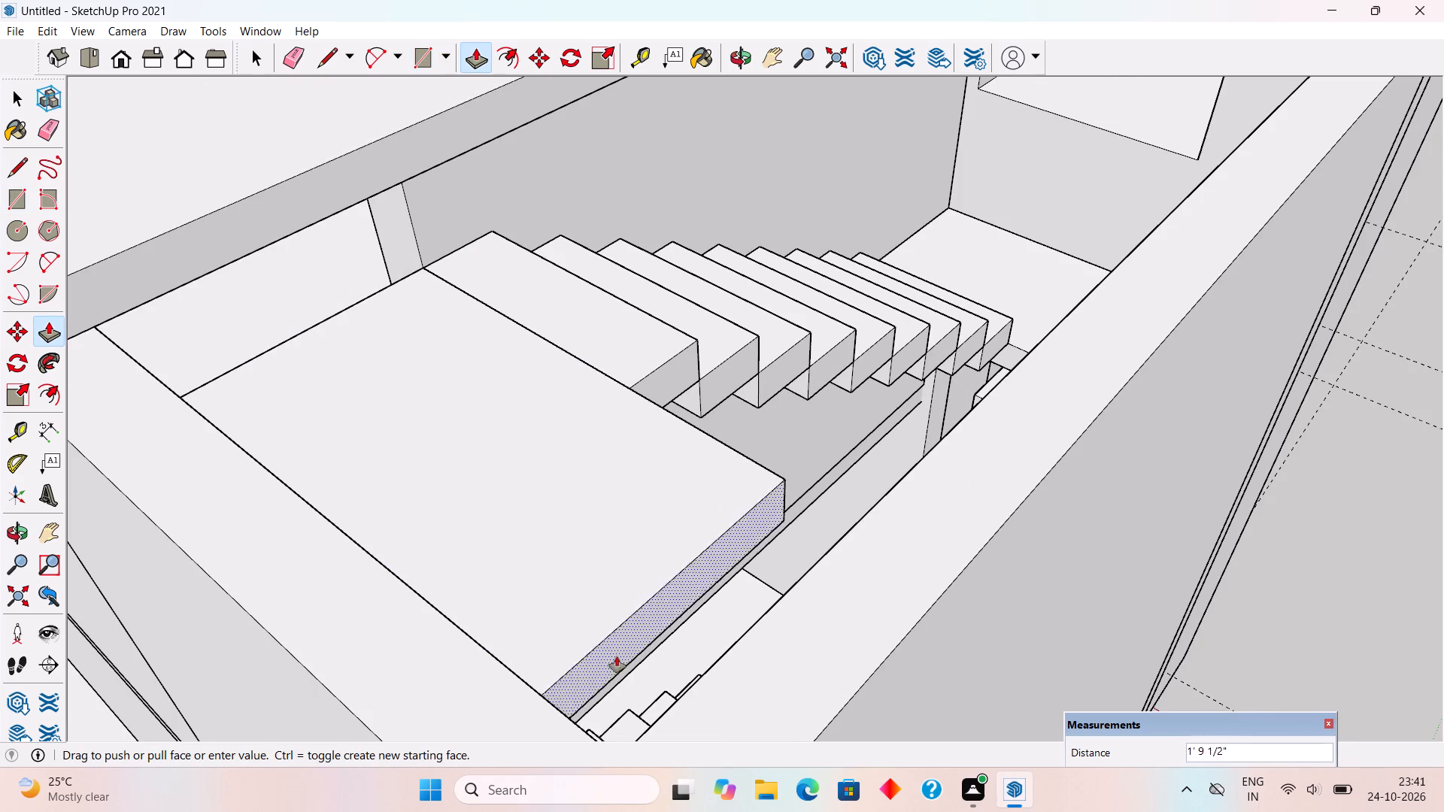
left_click(675, 706)
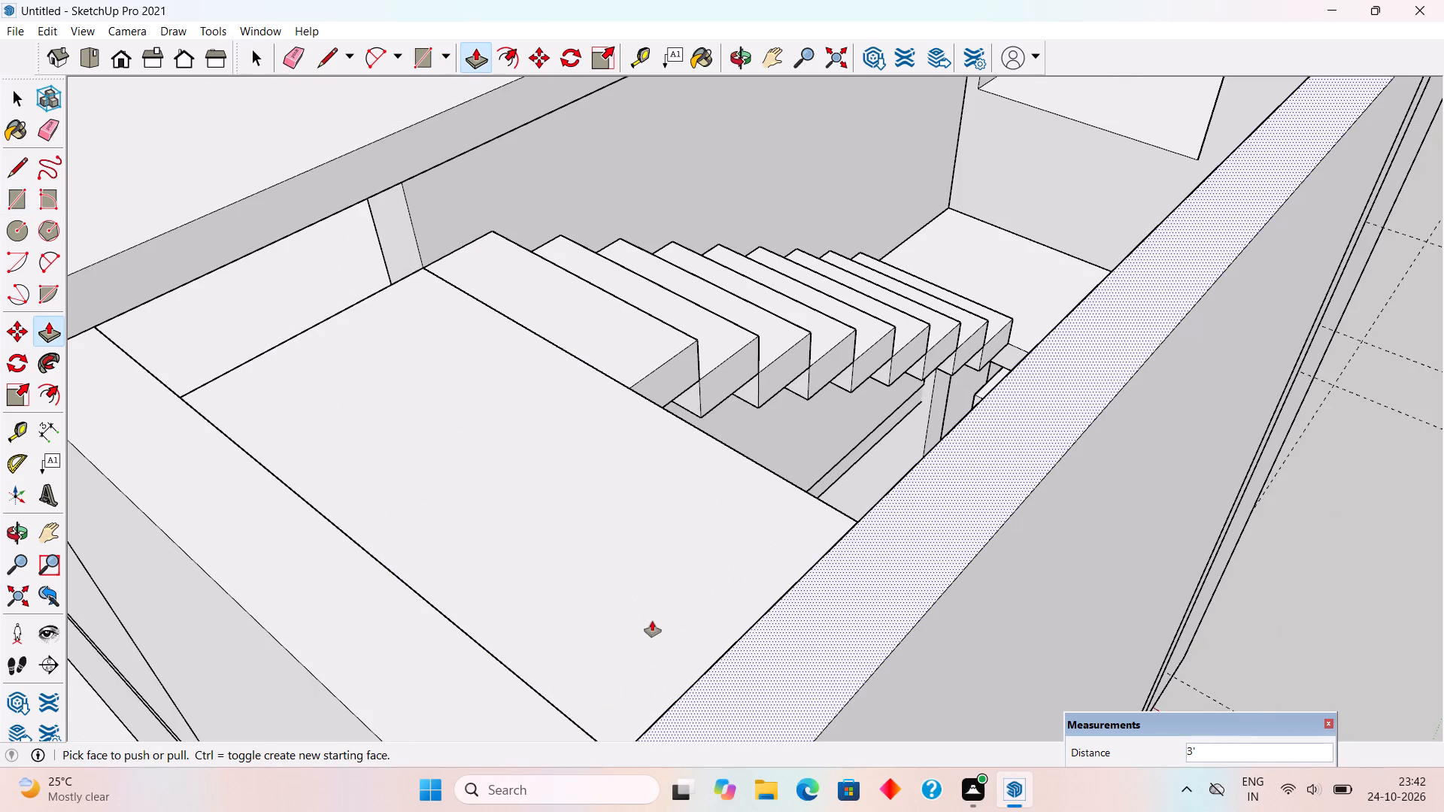
key("space")
Group the top landing together with the connected side wall.
middle_click_drag(680, 535, 135, 545)
scroll(140, 556, "down", 1)
middle_click_drag(642, 447, 340, 453)
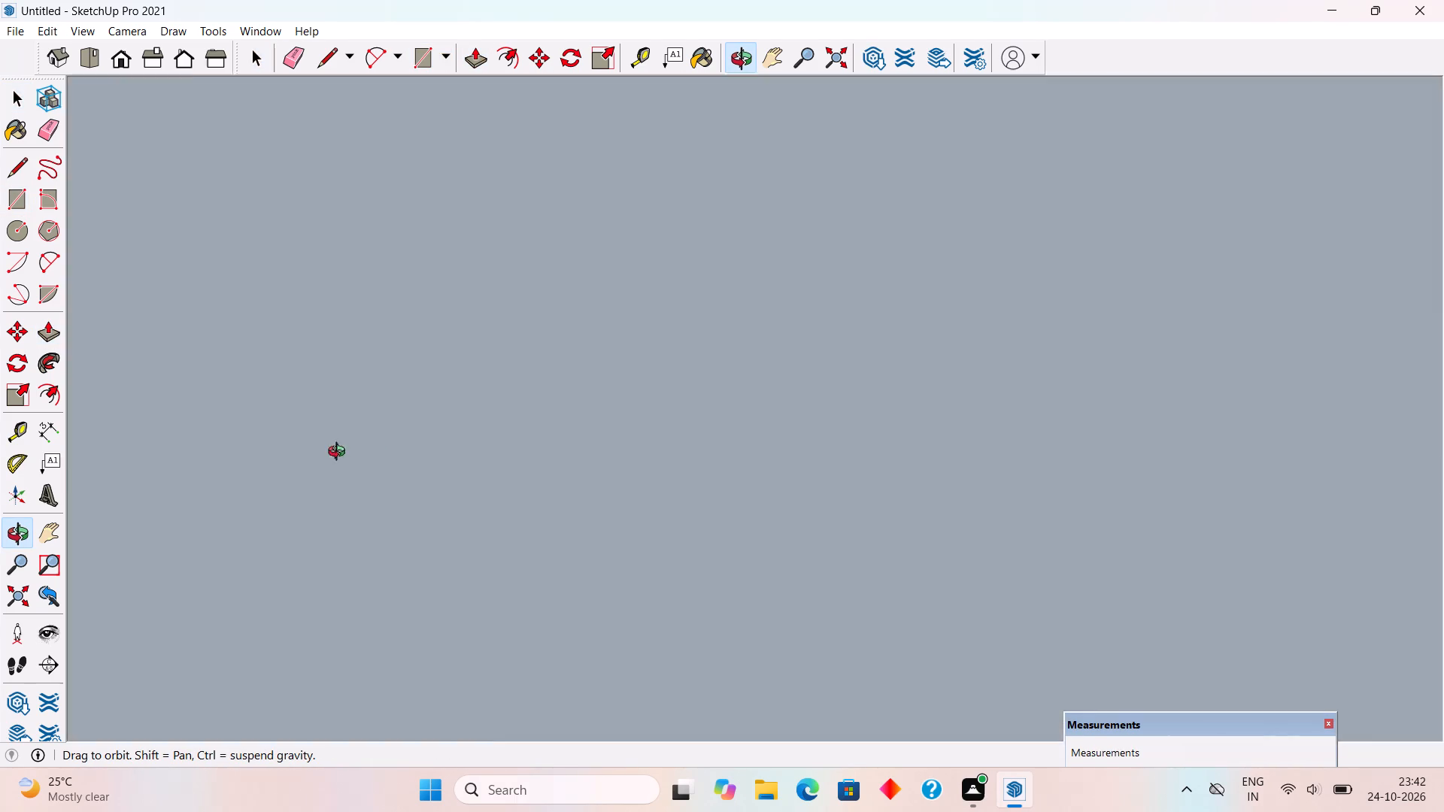
middle_click_drag(340, 453, 557, 487)
triple_click(385, 461)
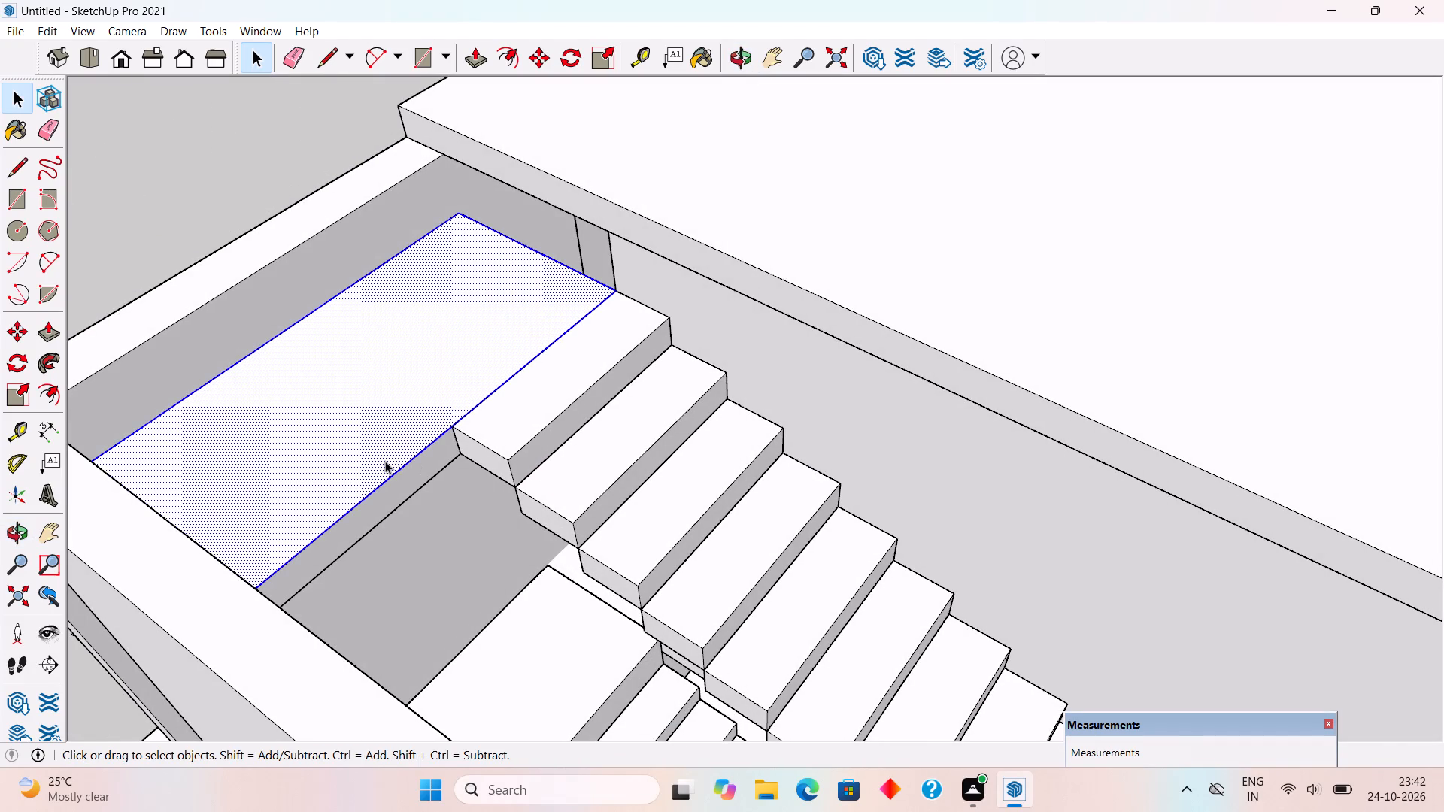
right_click(385, 461)
left_click(511, 619)
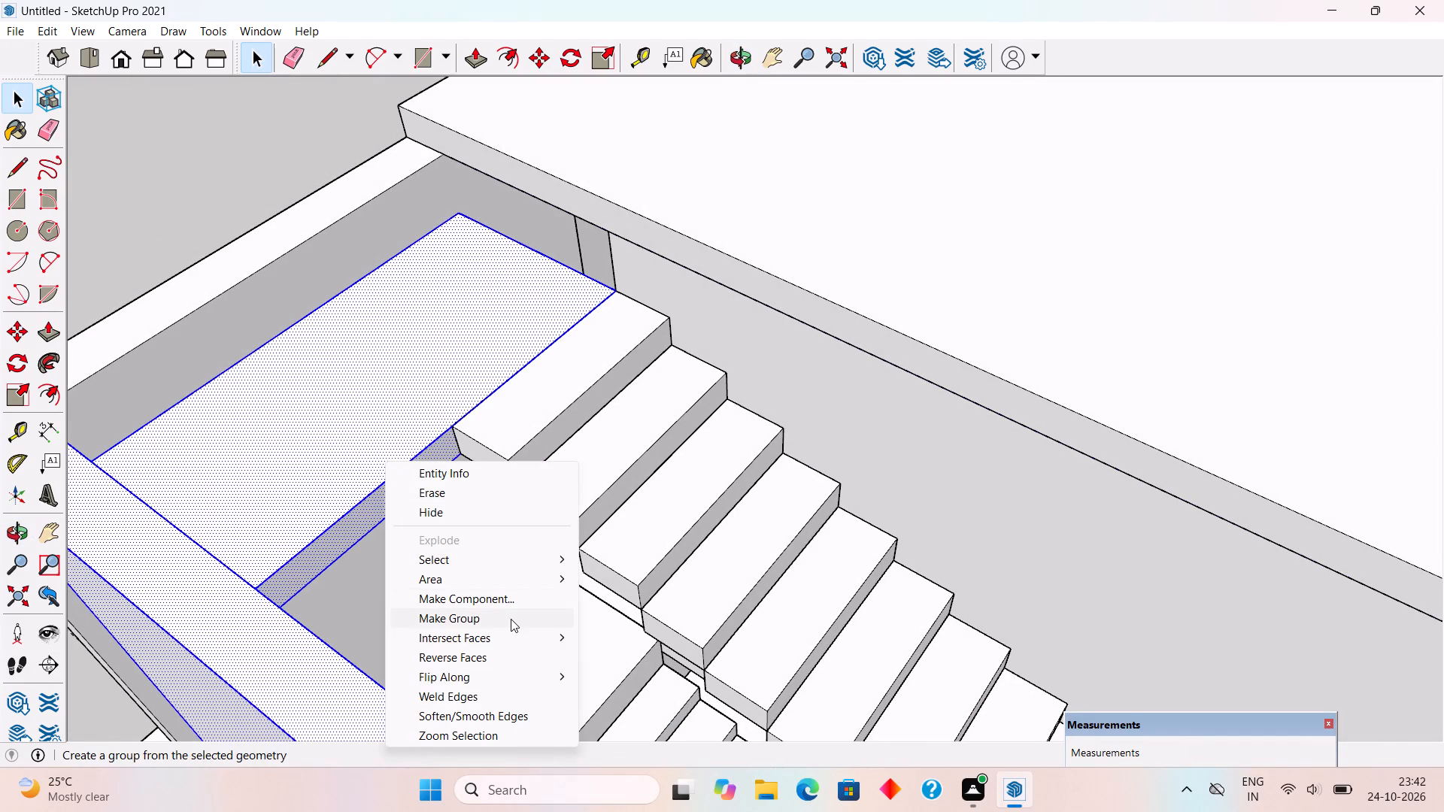
Move the landing and side wall group up 6", from the uppermost step's bottom corner to its top corner.
scroll(464, 459, "up", 4)
key("m")
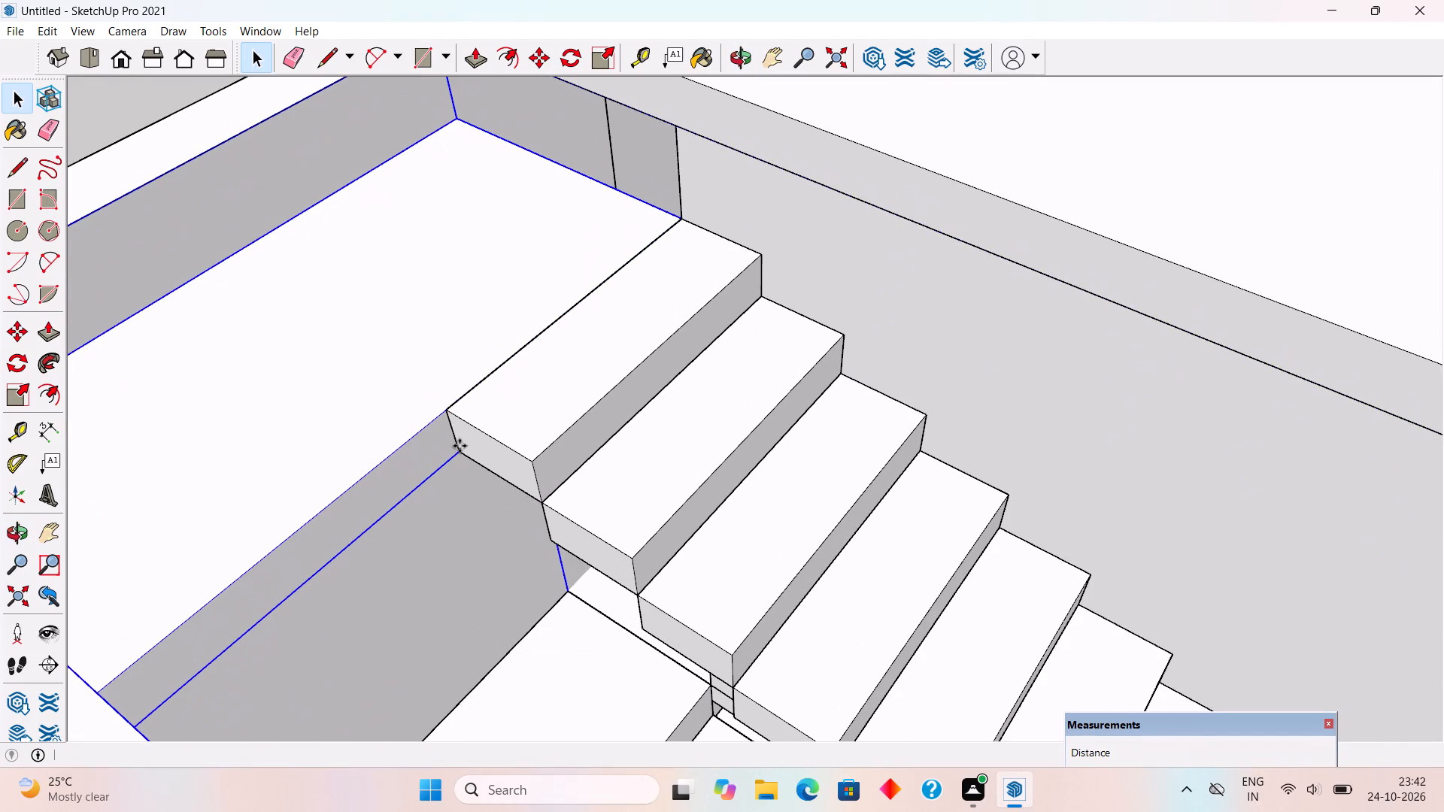
left_click(457, 456)
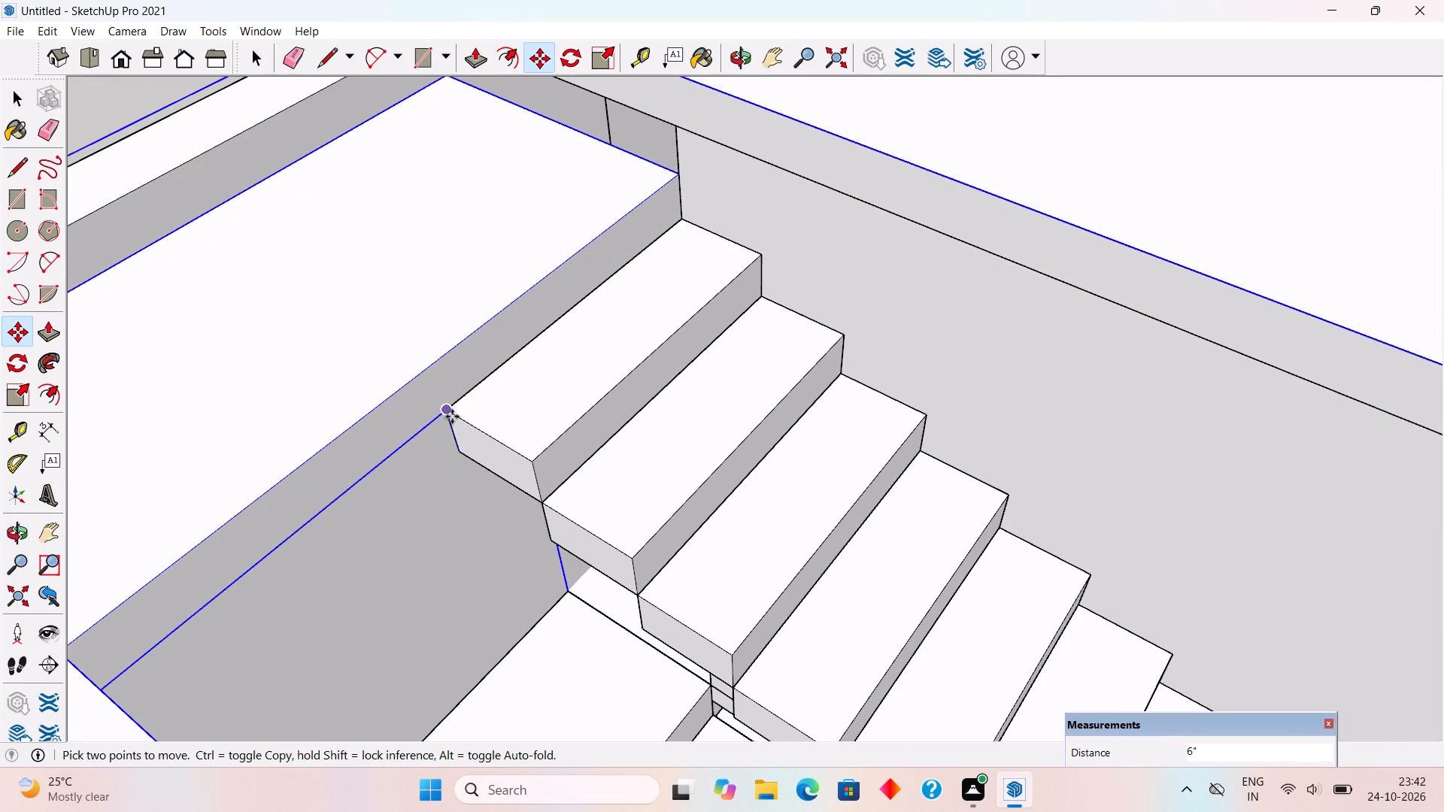
left_click(452, 417)
key("space")
scroll(453, 416, "down", 9)
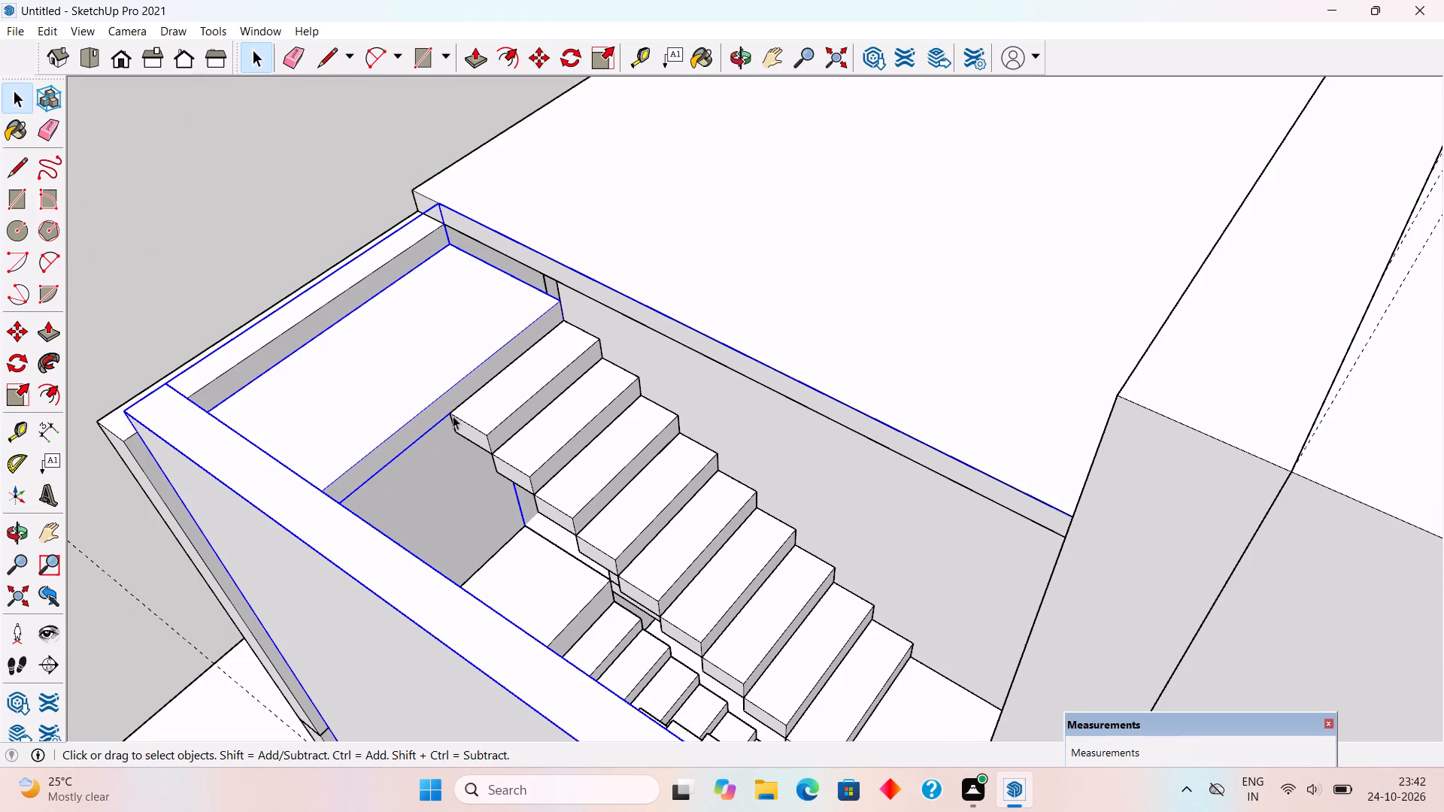
left_click(245, 248)
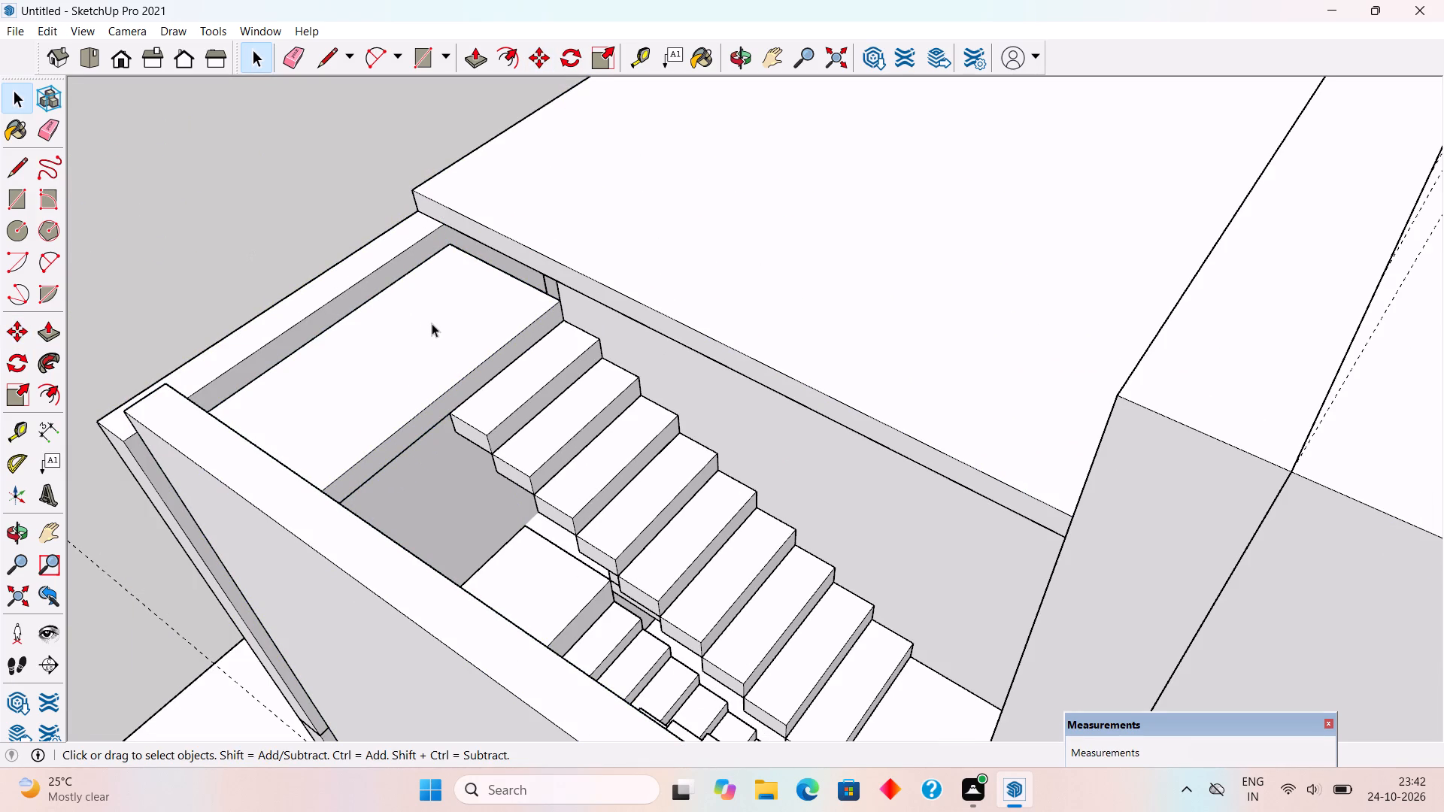
Inside the group, Push/Pull the landing's top face up 1' to the level of the roof slab.
double_click(432, 323)
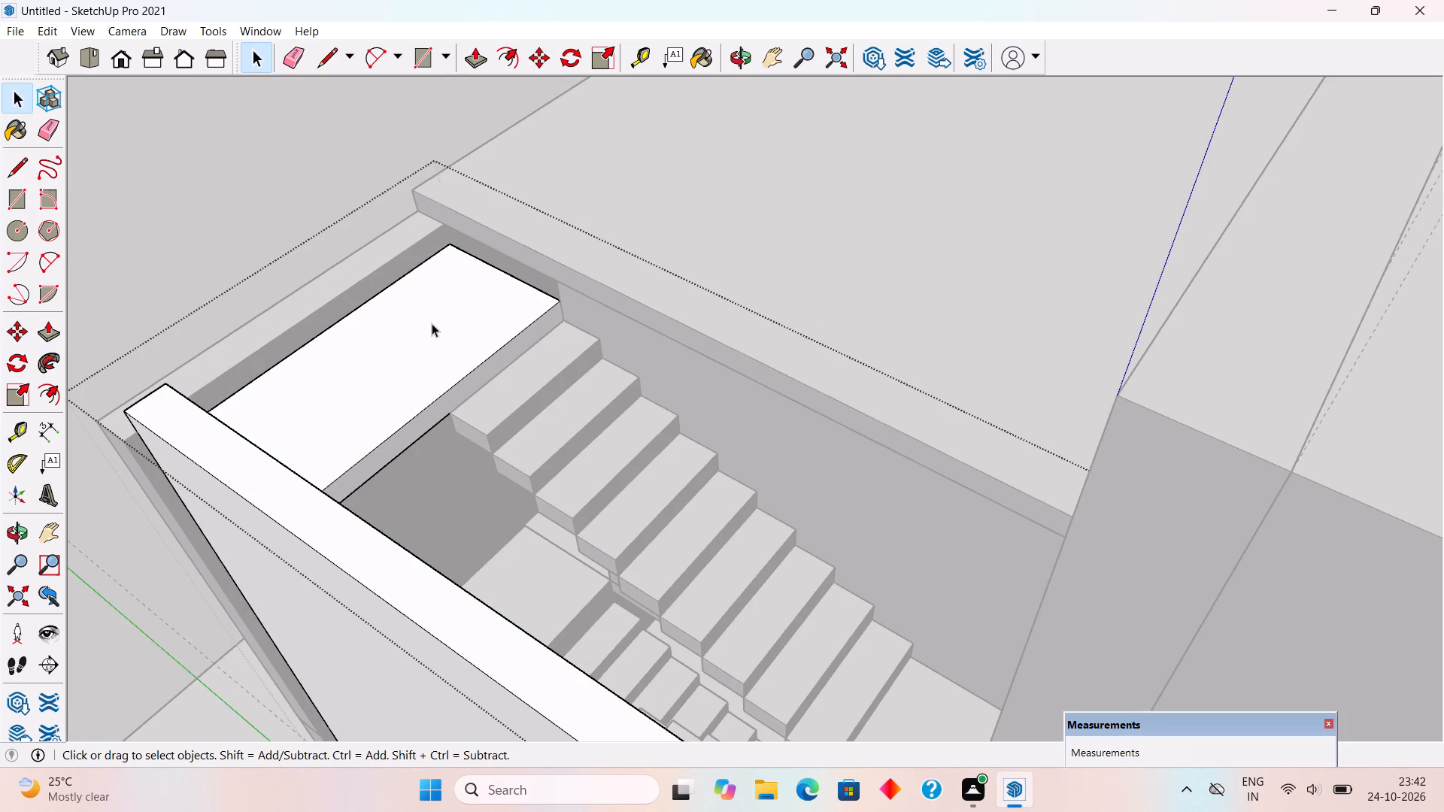
left_click(432, 323)
key("p")
left_click(434, 326)
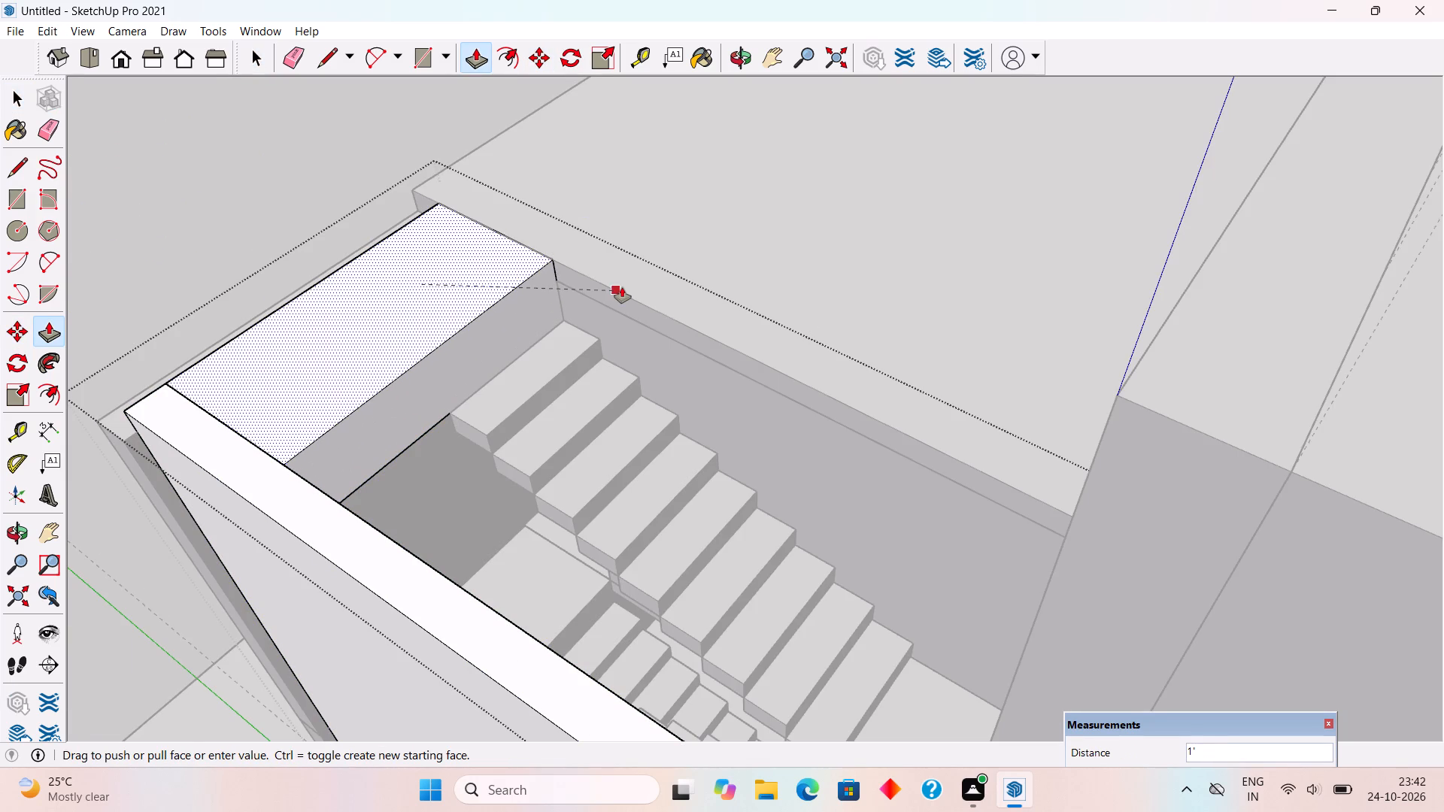
left_click(623, 288)
key("space")
scroll(625, 288, "down", 6)
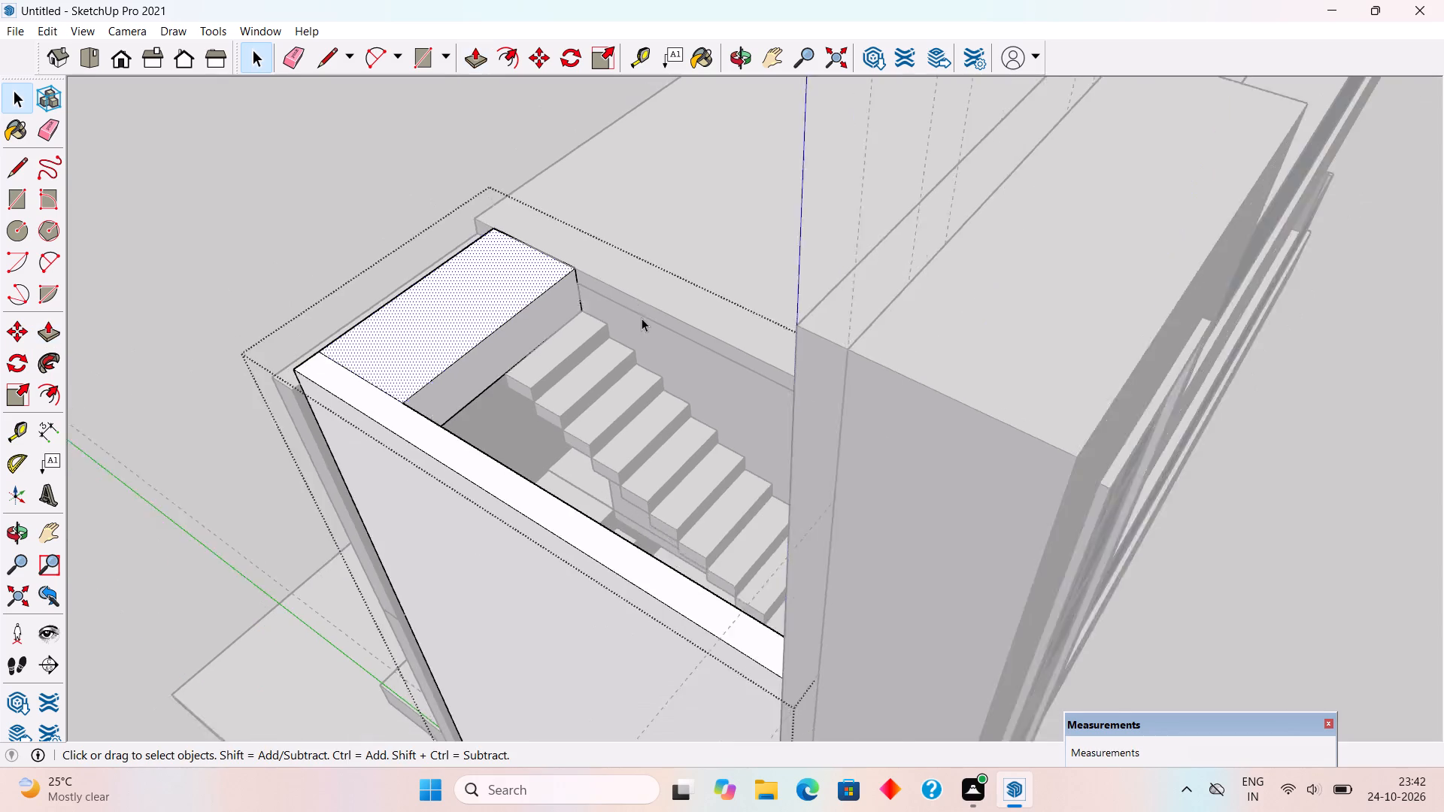
scroll(642, 318, "down", 2)
left_click(463, 181)
Inside the group, Push/Pull the stair side wall's top face up 9' to the height of the front stair tower.
middle_click_drag(624, 350, 1179, 272)
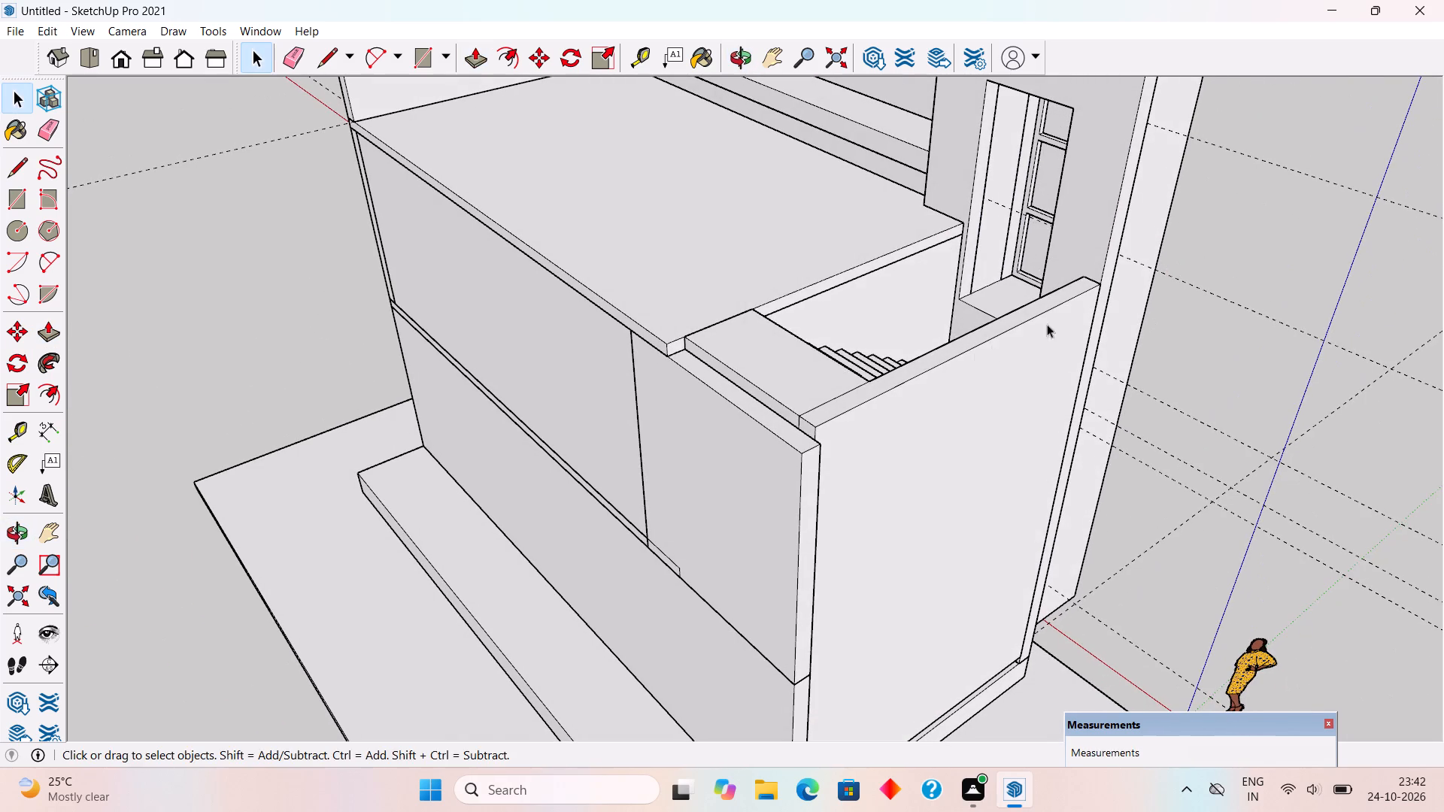
middle_click_drag(866, 398, 995, 511)
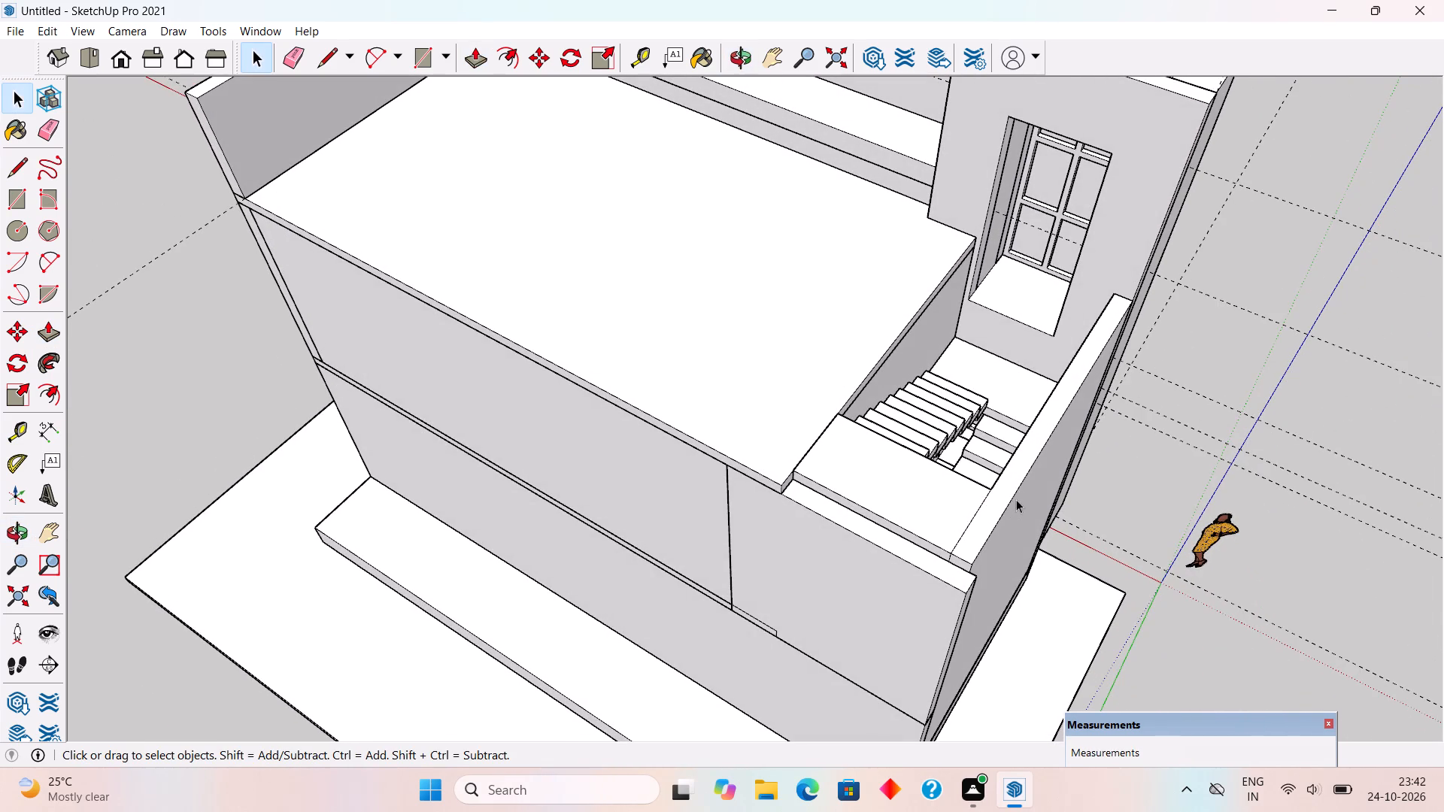
triple_click(1009, 480)
key("p")
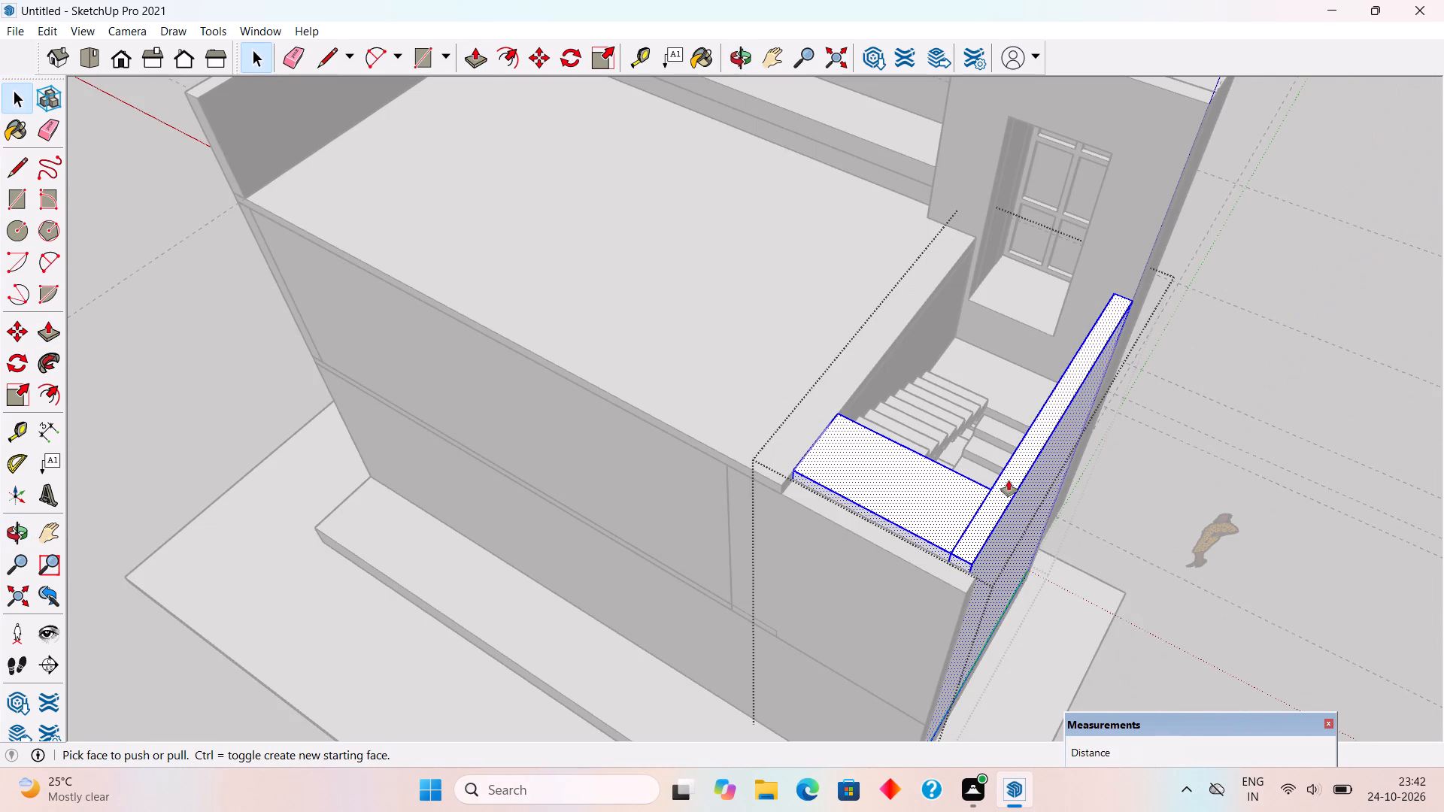
left_click(1009, 477)
scroll(1042, 377, "down", 9)
middle_click_drag(1091, 359, 679, 386)
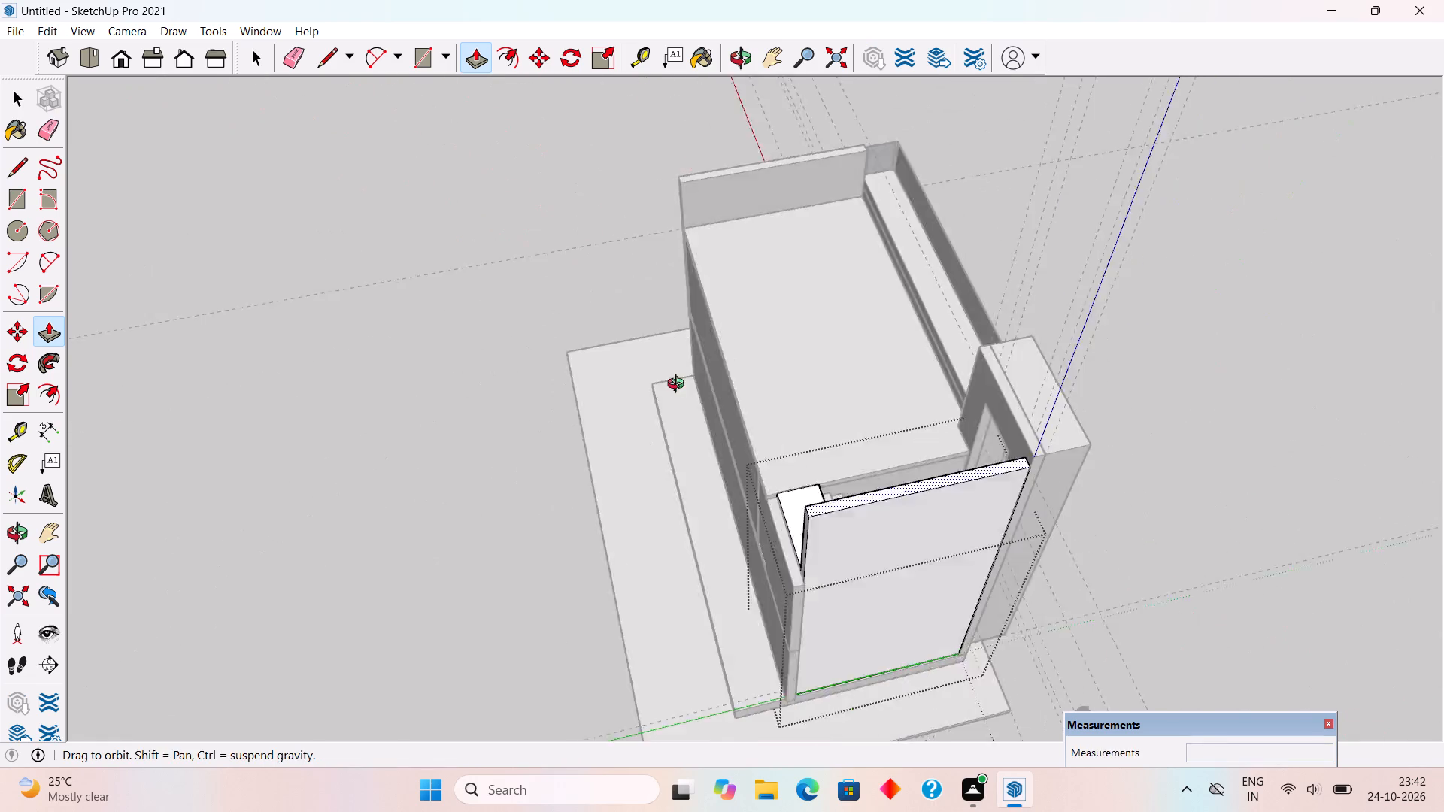
middle_click_drag(679, 386, 677, 386)
left_click(977, 504)
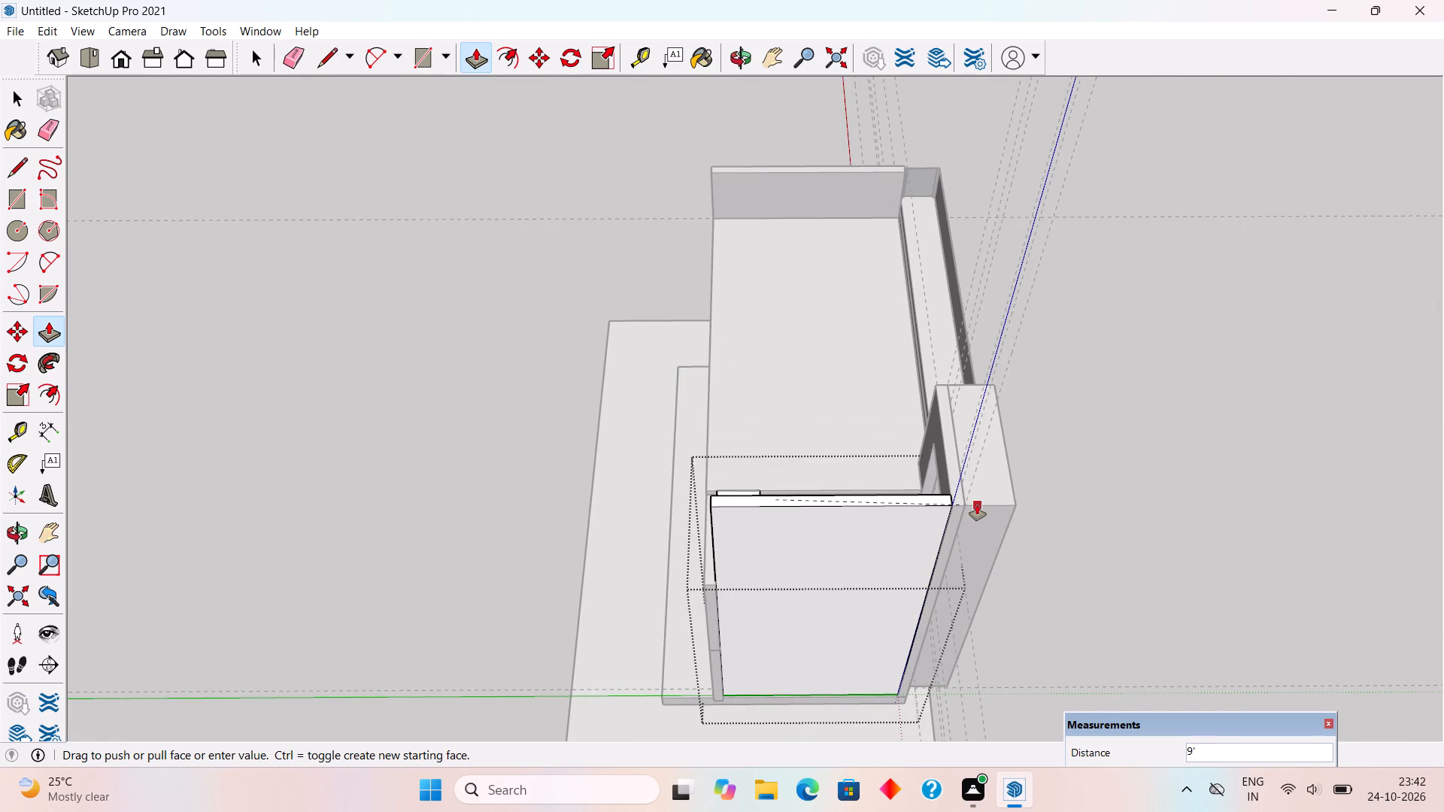
key("space")
middle_click_drag(872, 527, 1361, 438)
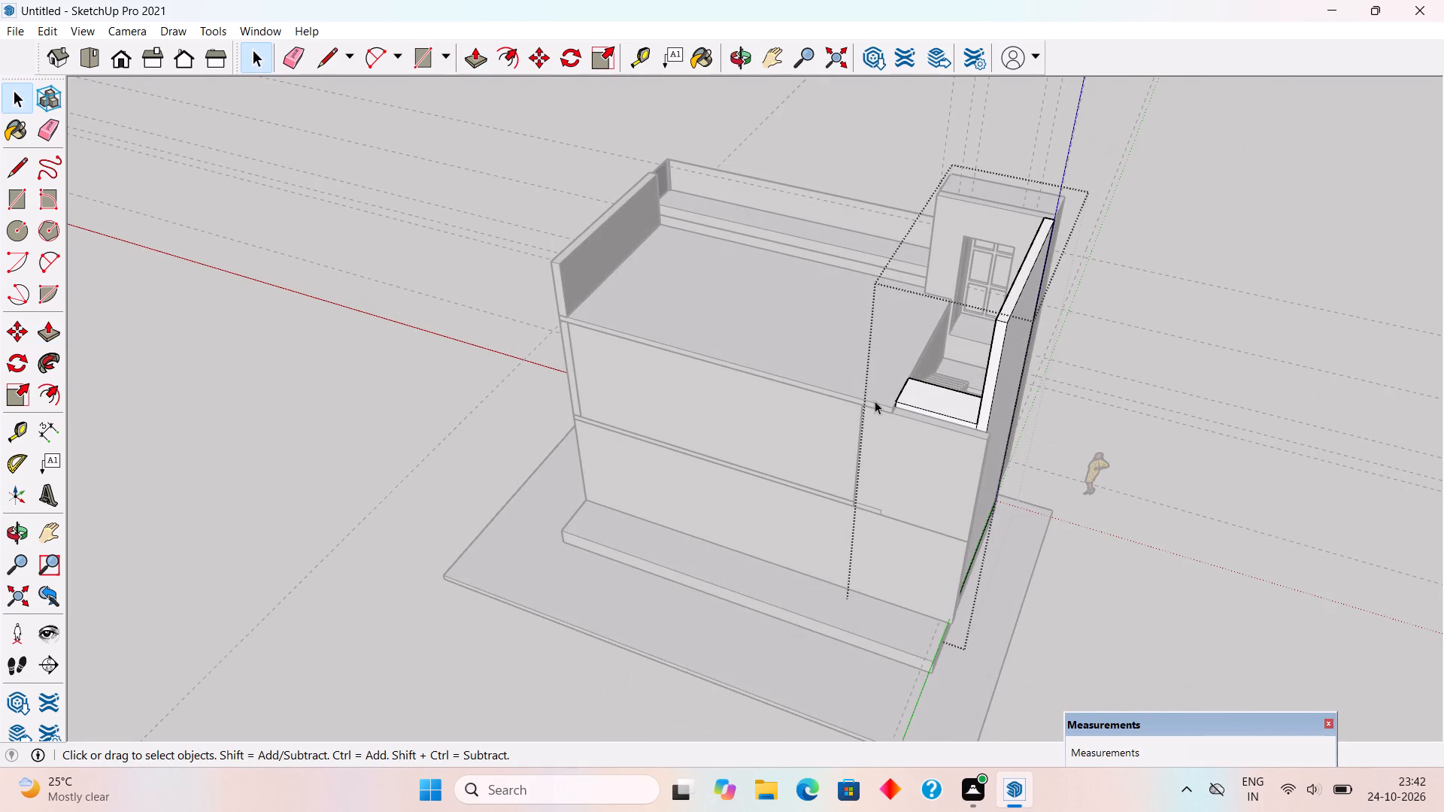
left_click(920, 403)
left_click(1256, 630)
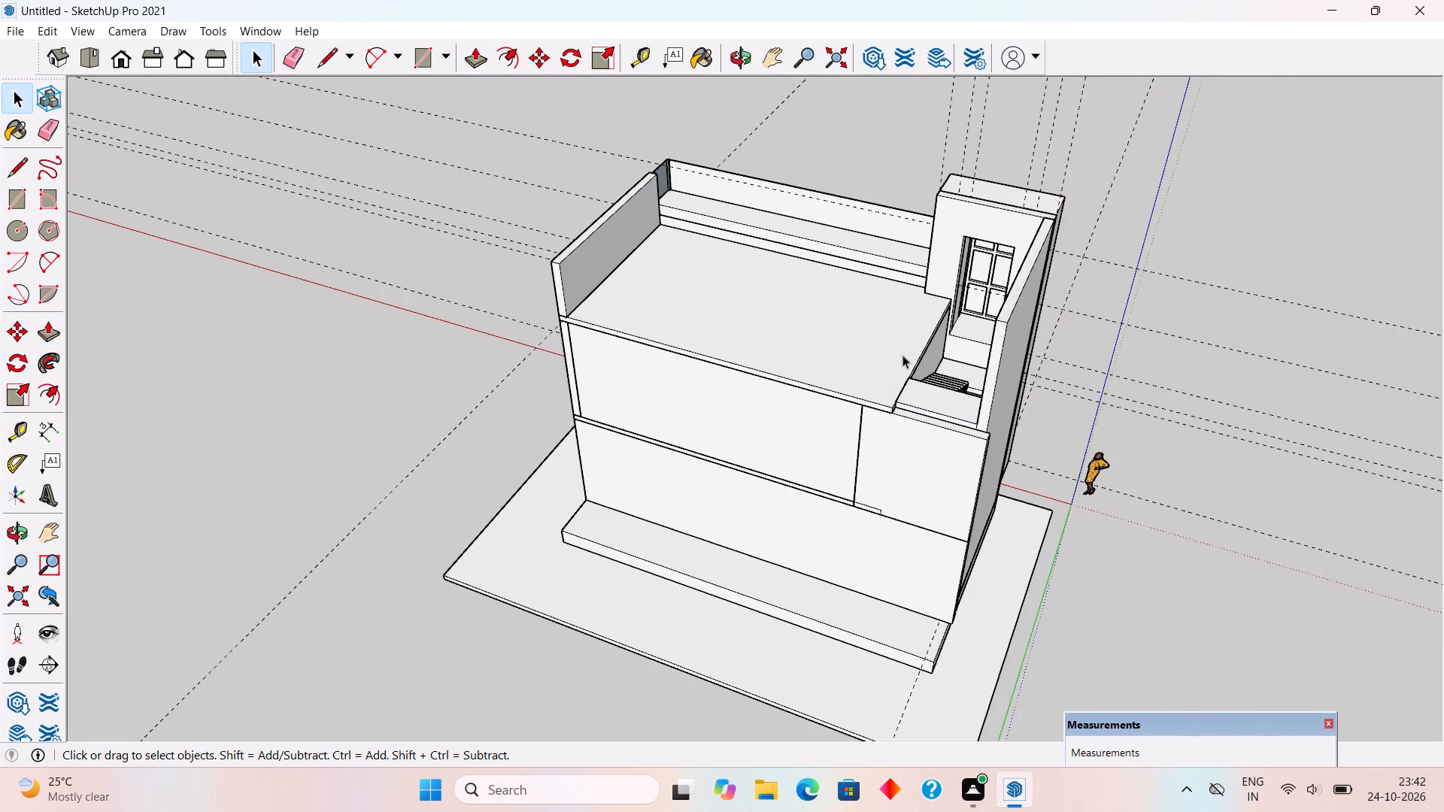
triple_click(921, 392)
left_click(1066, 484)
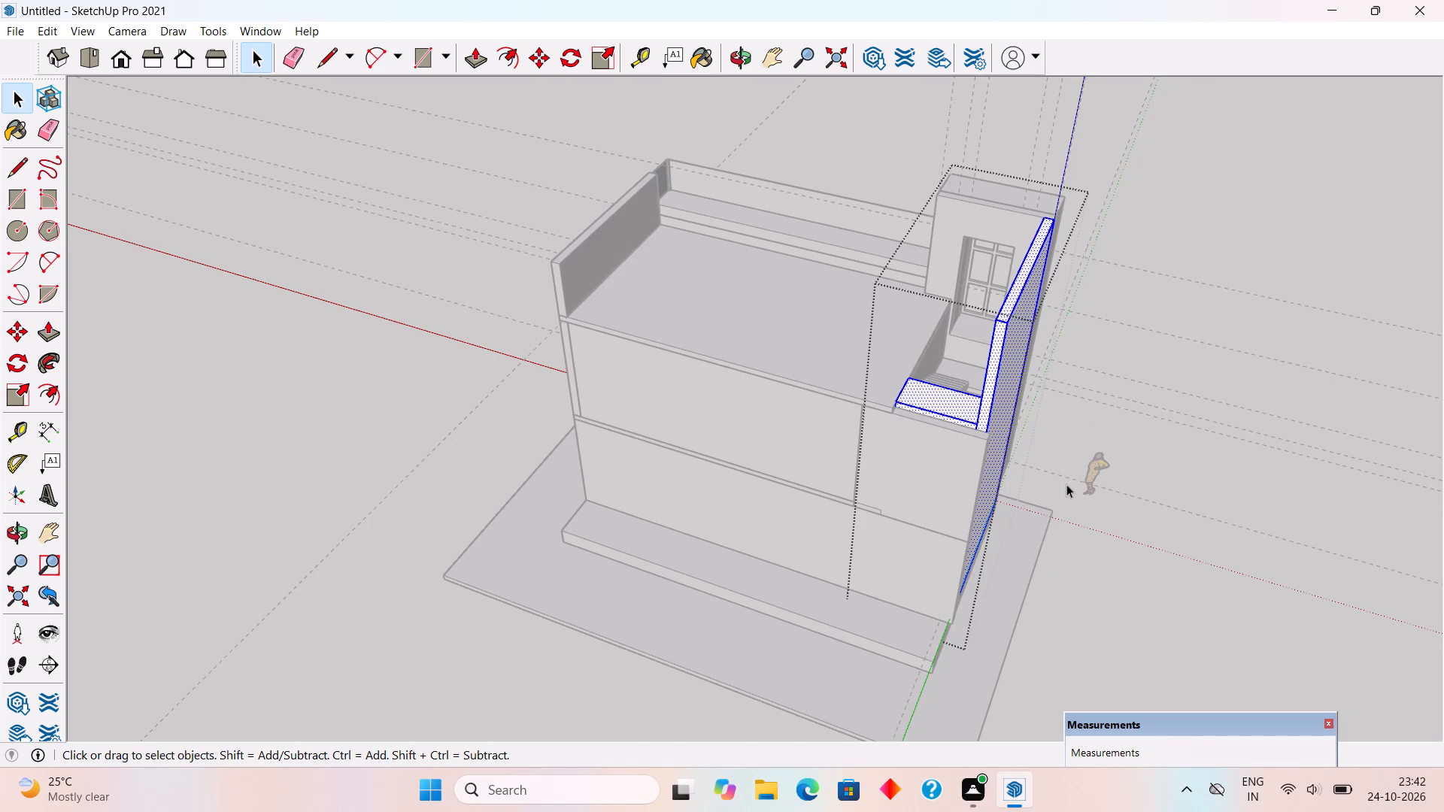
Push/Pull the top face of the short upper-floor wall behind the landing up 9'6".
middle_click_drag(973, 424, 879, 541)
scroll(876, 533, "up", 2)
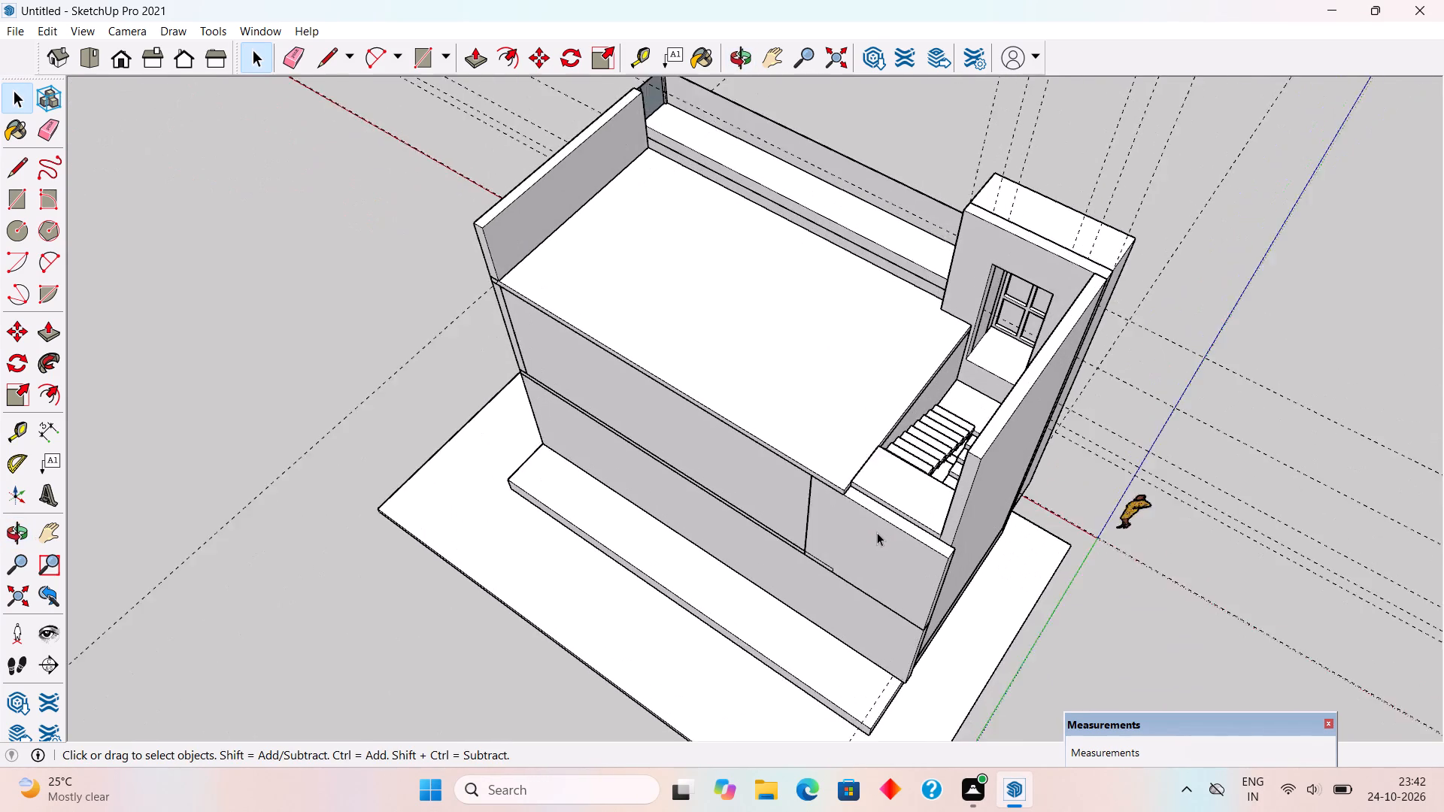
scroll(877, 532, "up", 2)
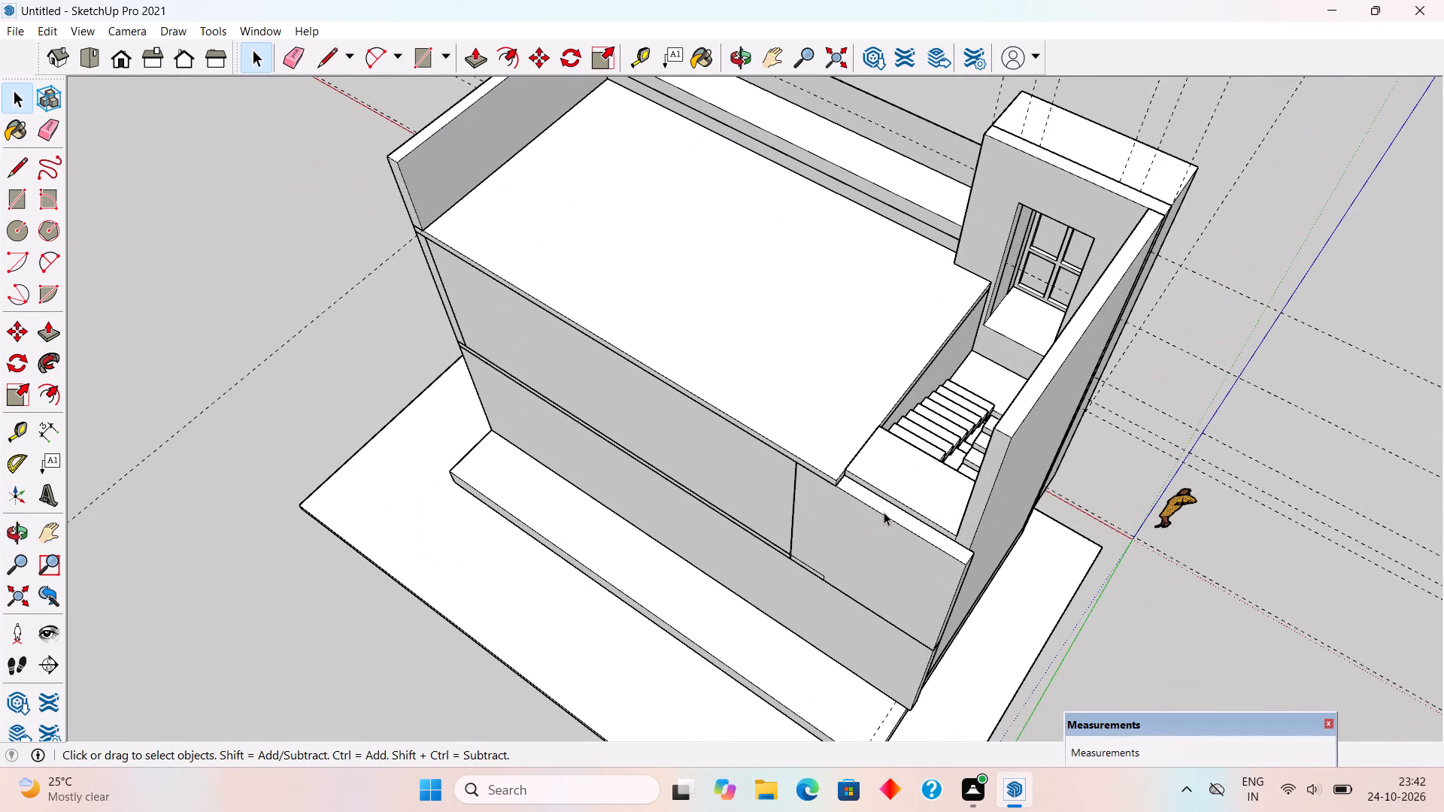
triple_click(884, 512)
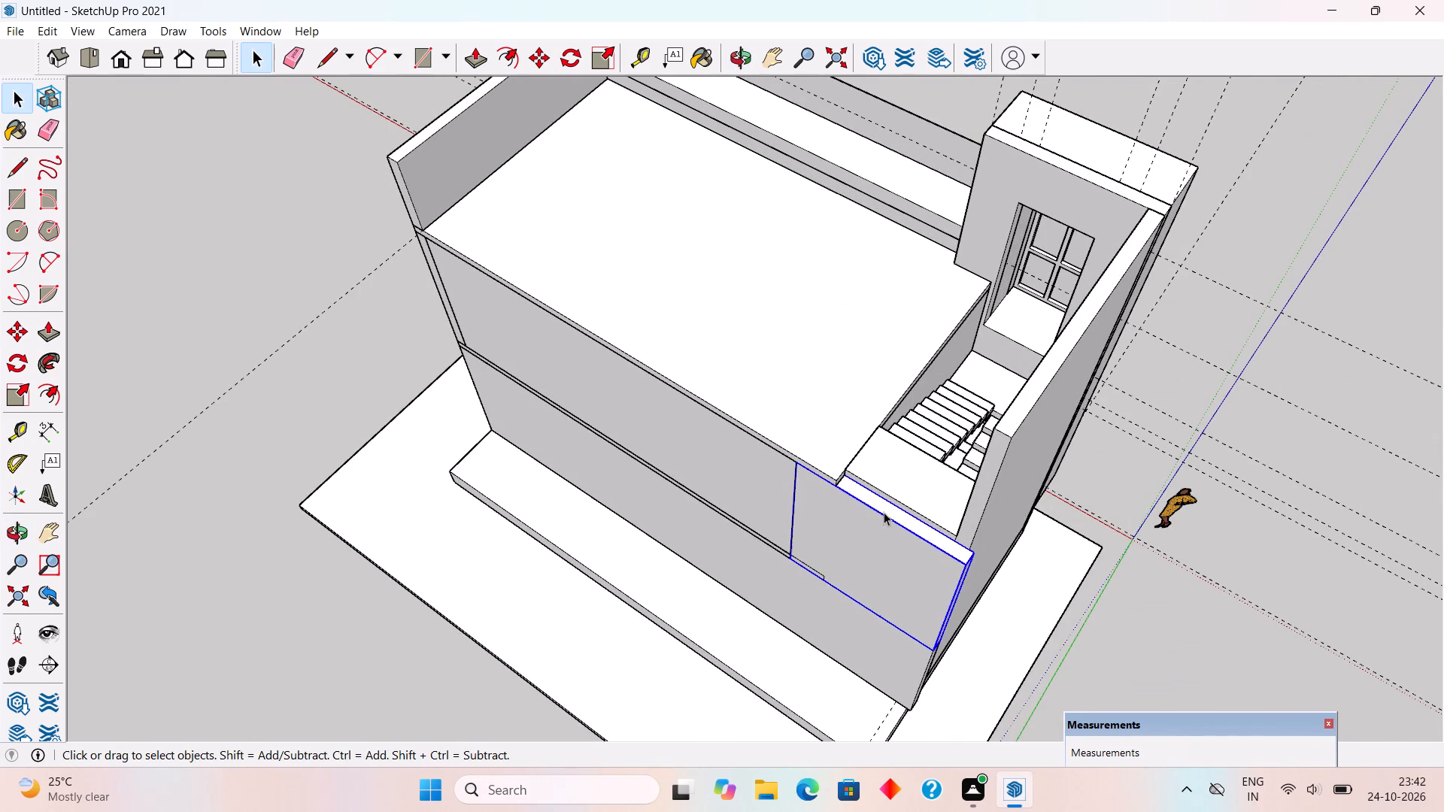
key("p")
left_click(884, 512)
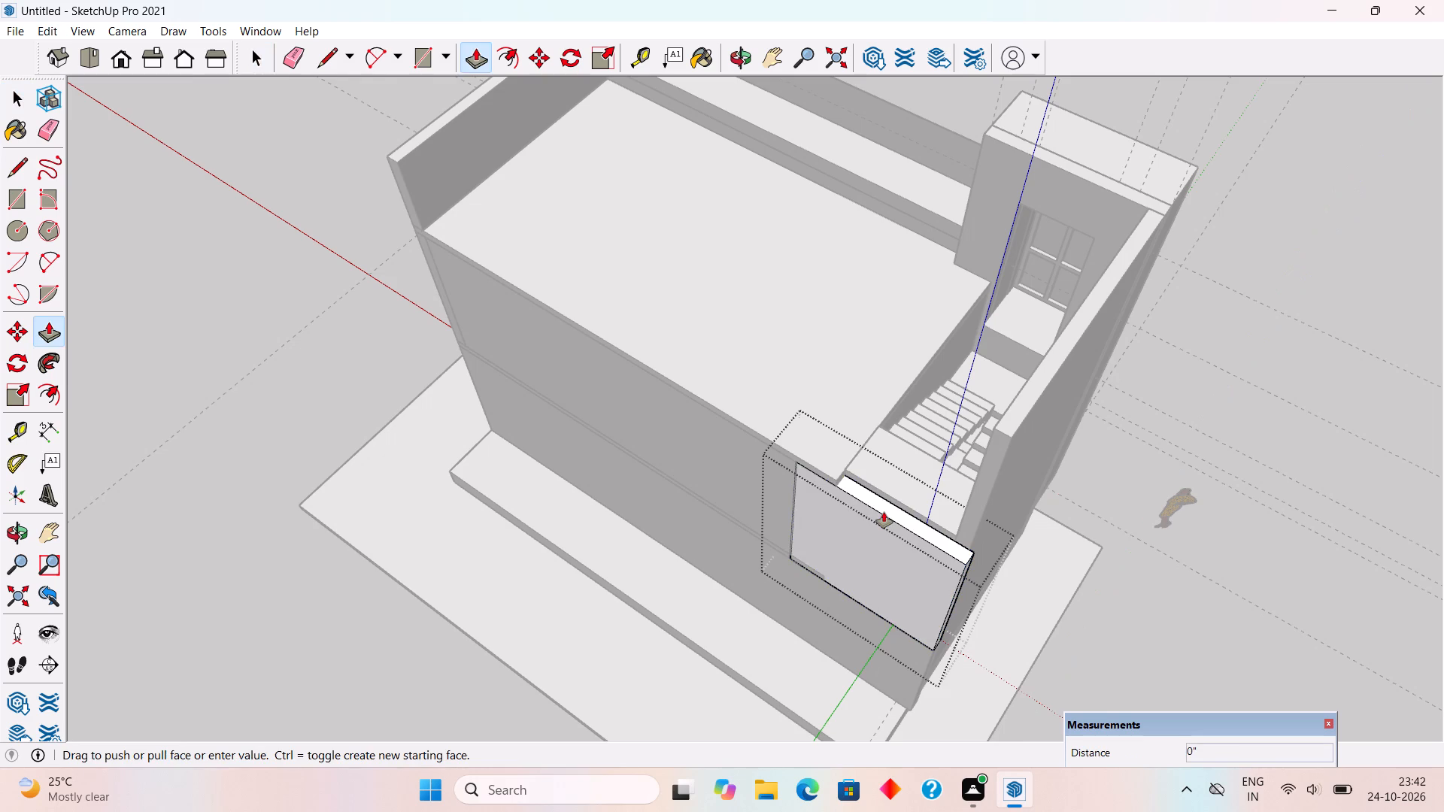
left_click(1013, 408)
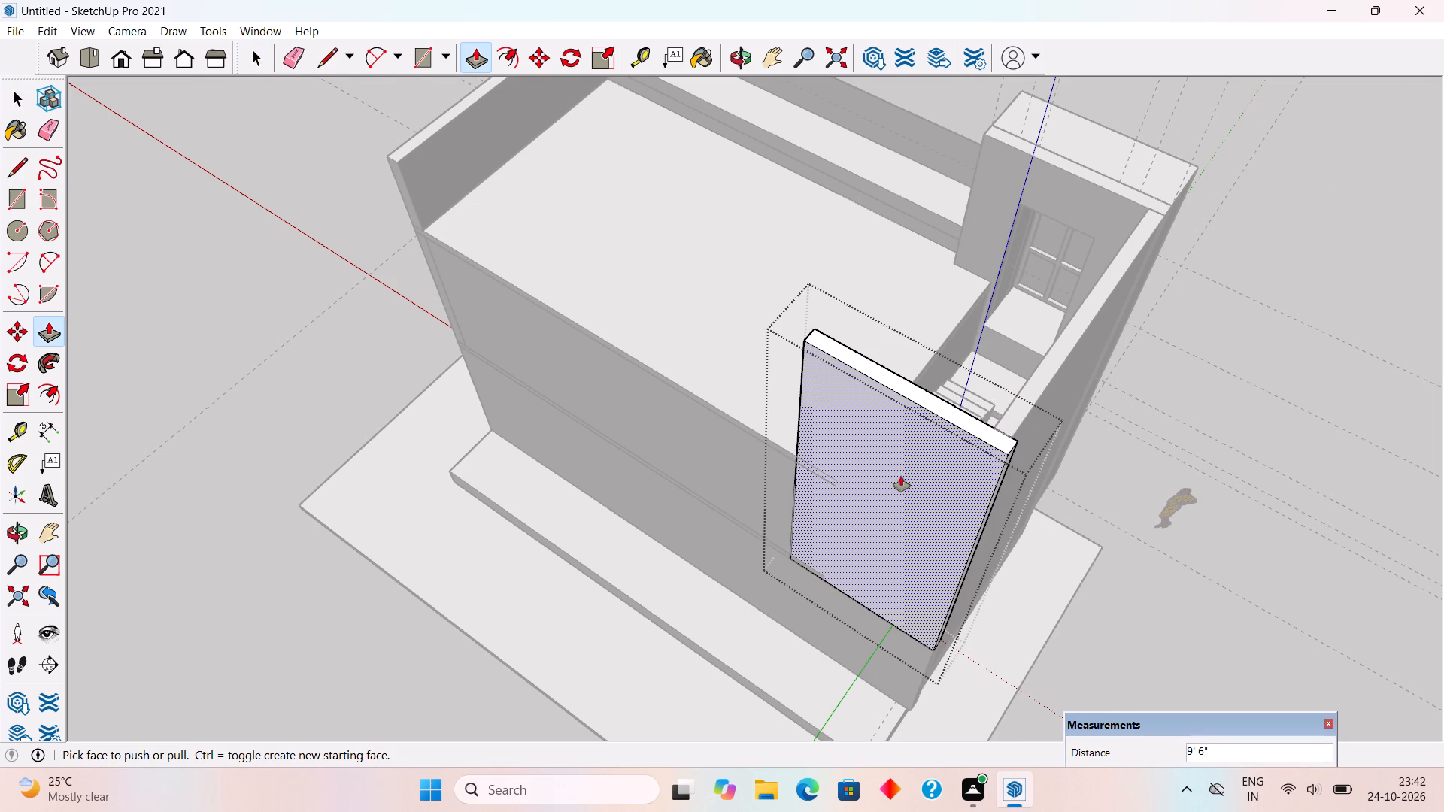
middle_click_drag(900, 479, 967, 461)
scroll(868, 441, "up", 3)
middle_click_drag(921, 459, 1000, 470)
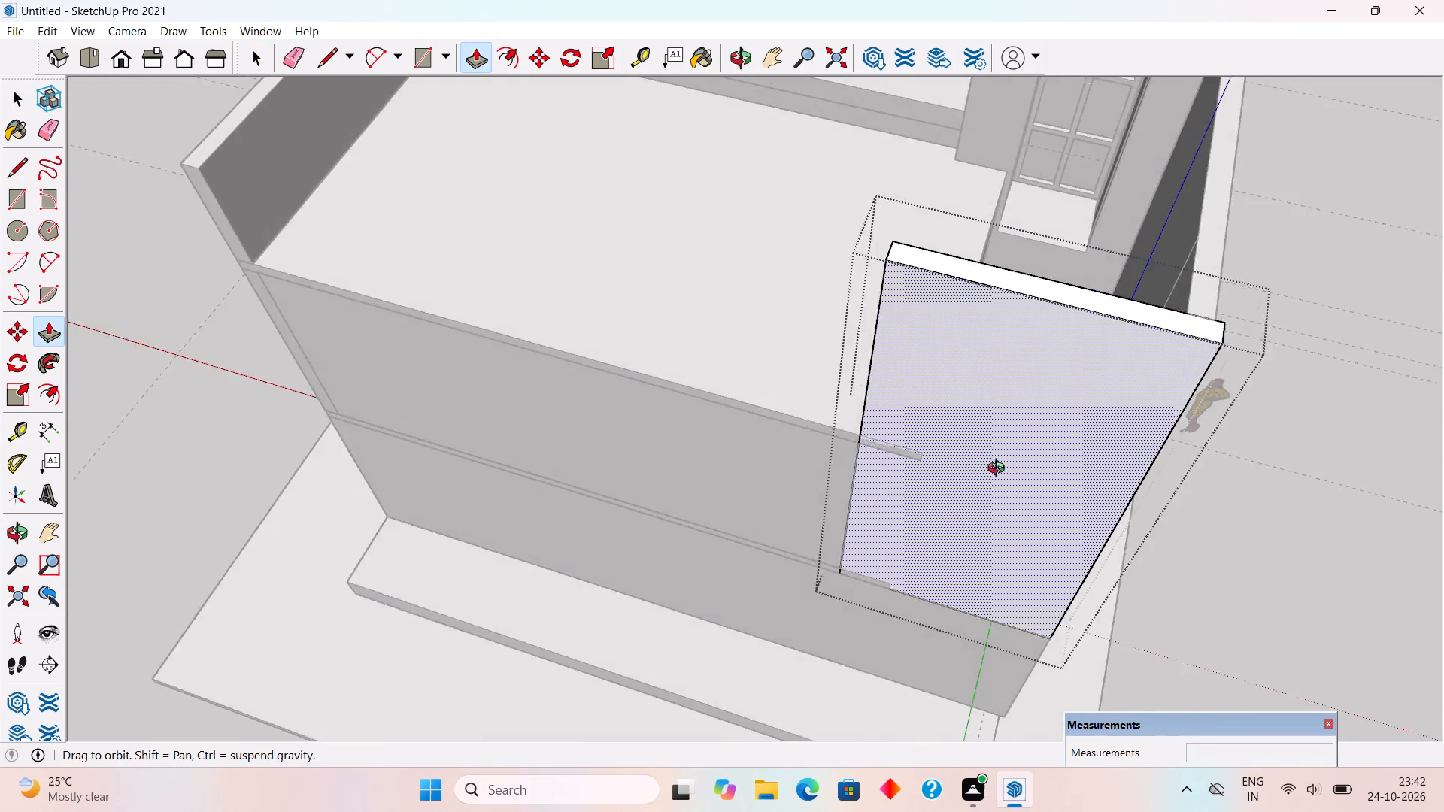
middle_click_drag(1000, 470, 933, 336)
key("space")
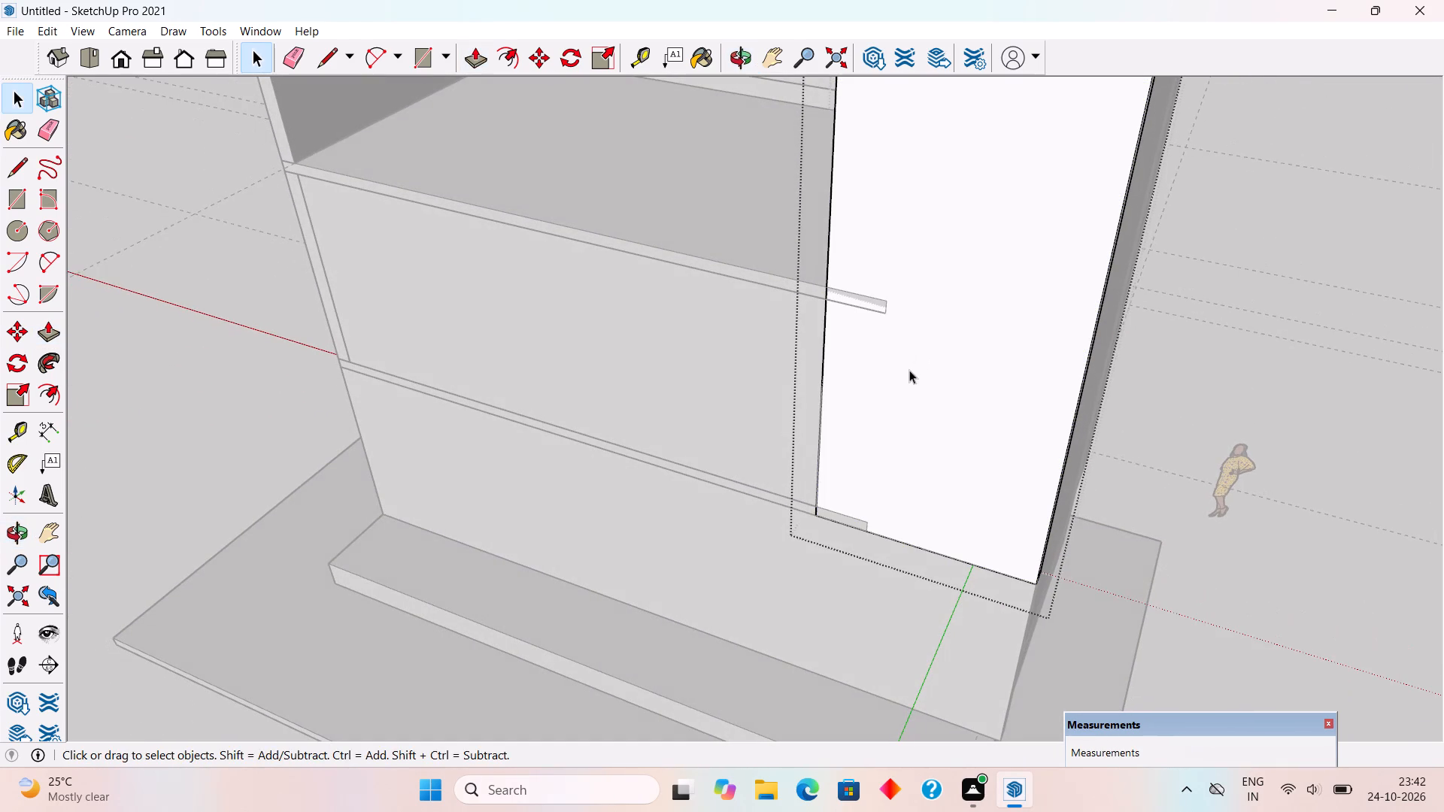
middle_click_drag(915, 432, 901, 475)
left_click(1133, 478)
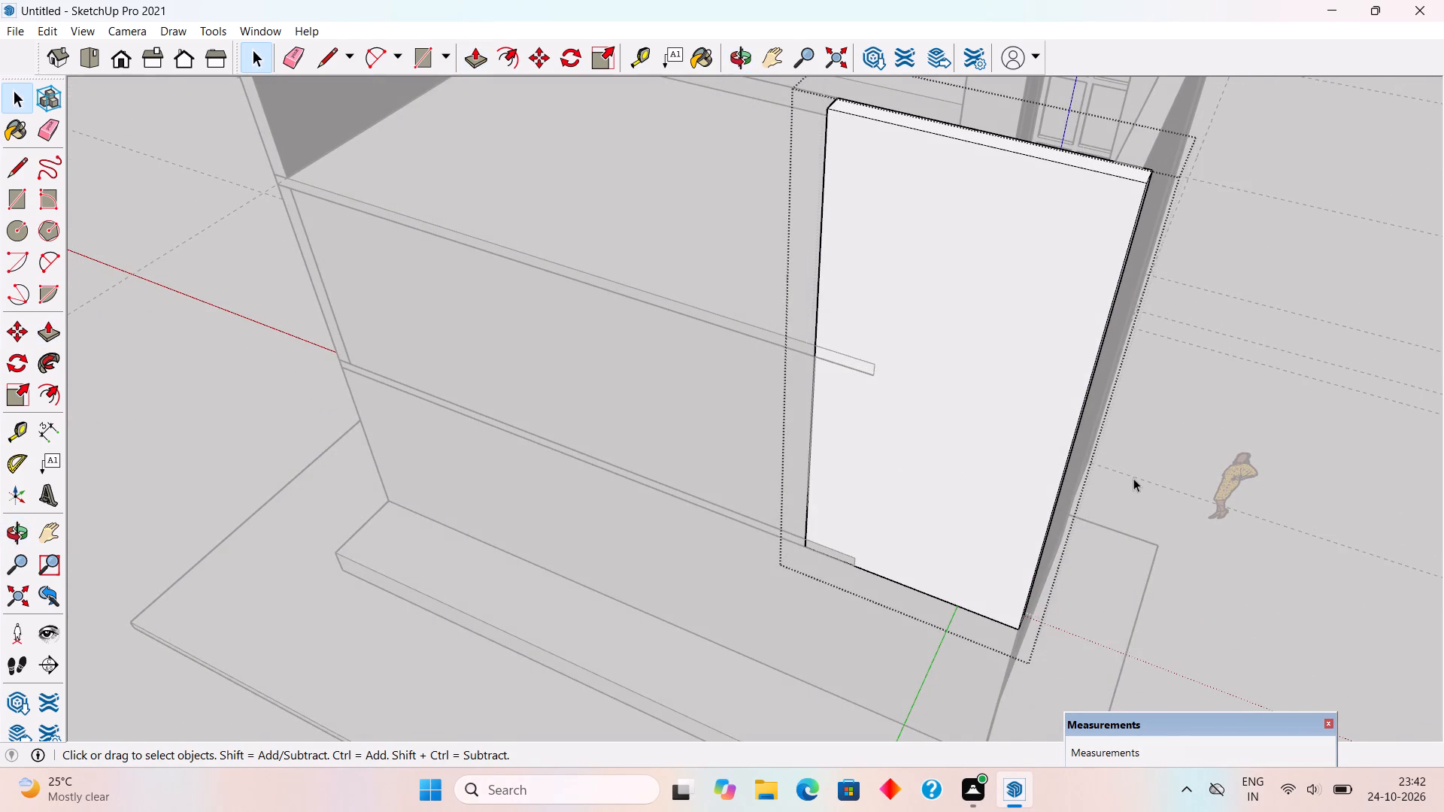
Delete the raised wall group behind the top landing, opening that end of the stairwell.
left_click(902, 432)
key("Delete")
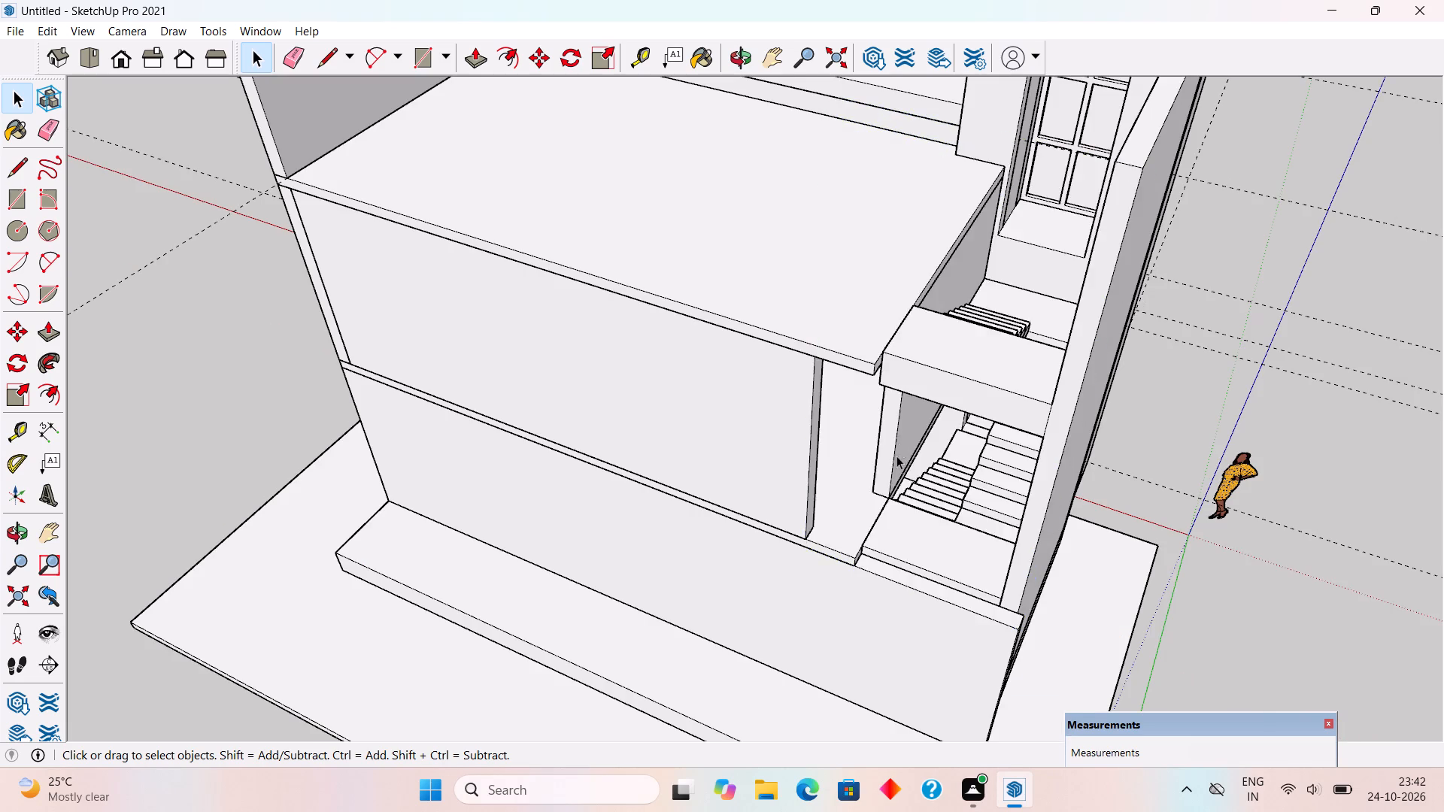
Push/Pull the end face of the adjoining upper-floor wall 2'3" to the edge of the floor slab at the stair opening.
middle_click_drag(874, 481, 666, 443)
scroll(668, 435, "up", 4)
triple_click(660, 436)
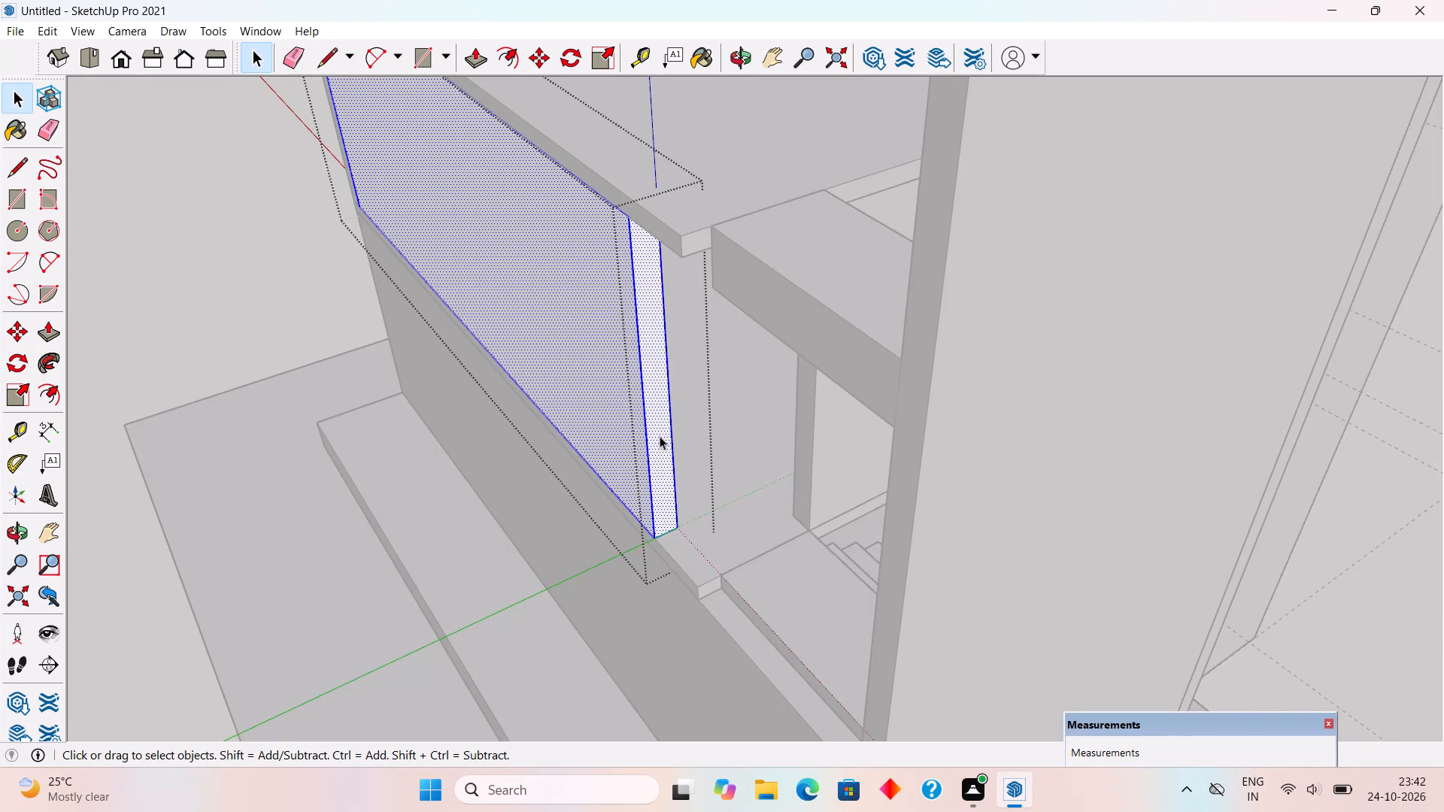
key("p")
left_click(660, 436)
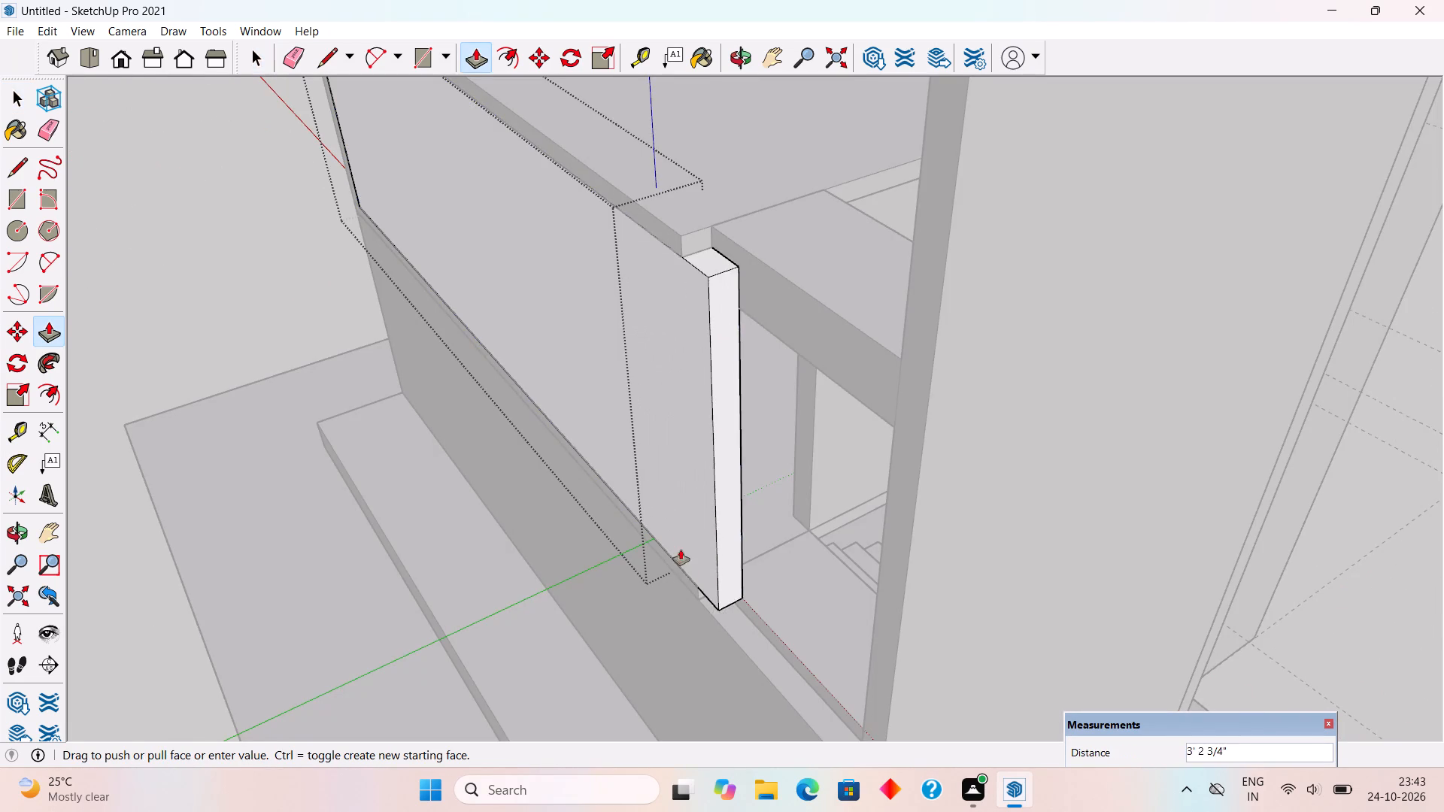
left_click(692, 589)
scroll(695, 586, "down", 9)
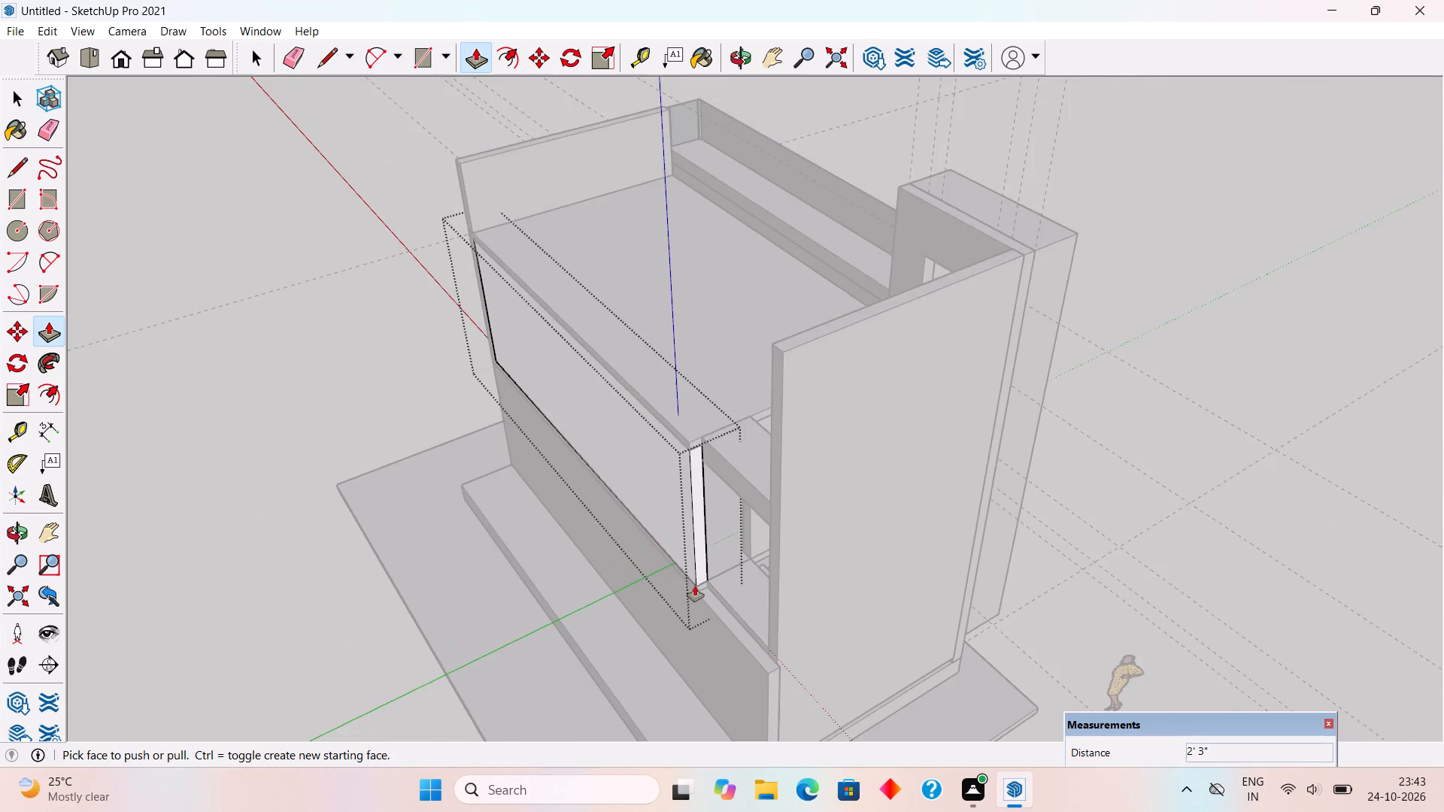
key("space")
left_click(299, 401)
middle_click_drag(638, 471, 997, 465)
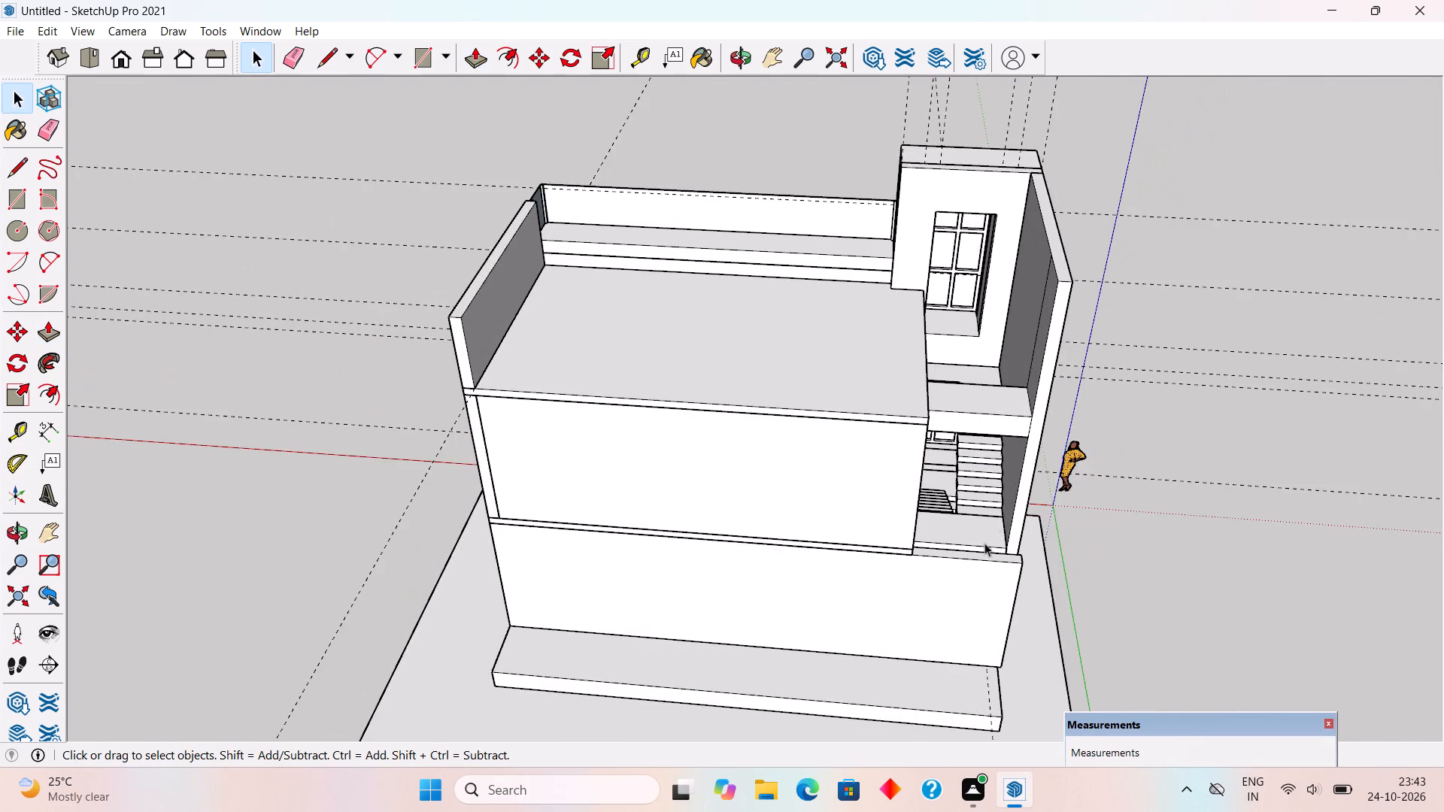
Draw a 7' by 9" rectangle on top of the lower wall, across the open end of the stairwell.
scroll(973, 615, "up", 8)
scroll(1103, 501, "up", 3)
middle_click_drag(959, 553, 769, 606)
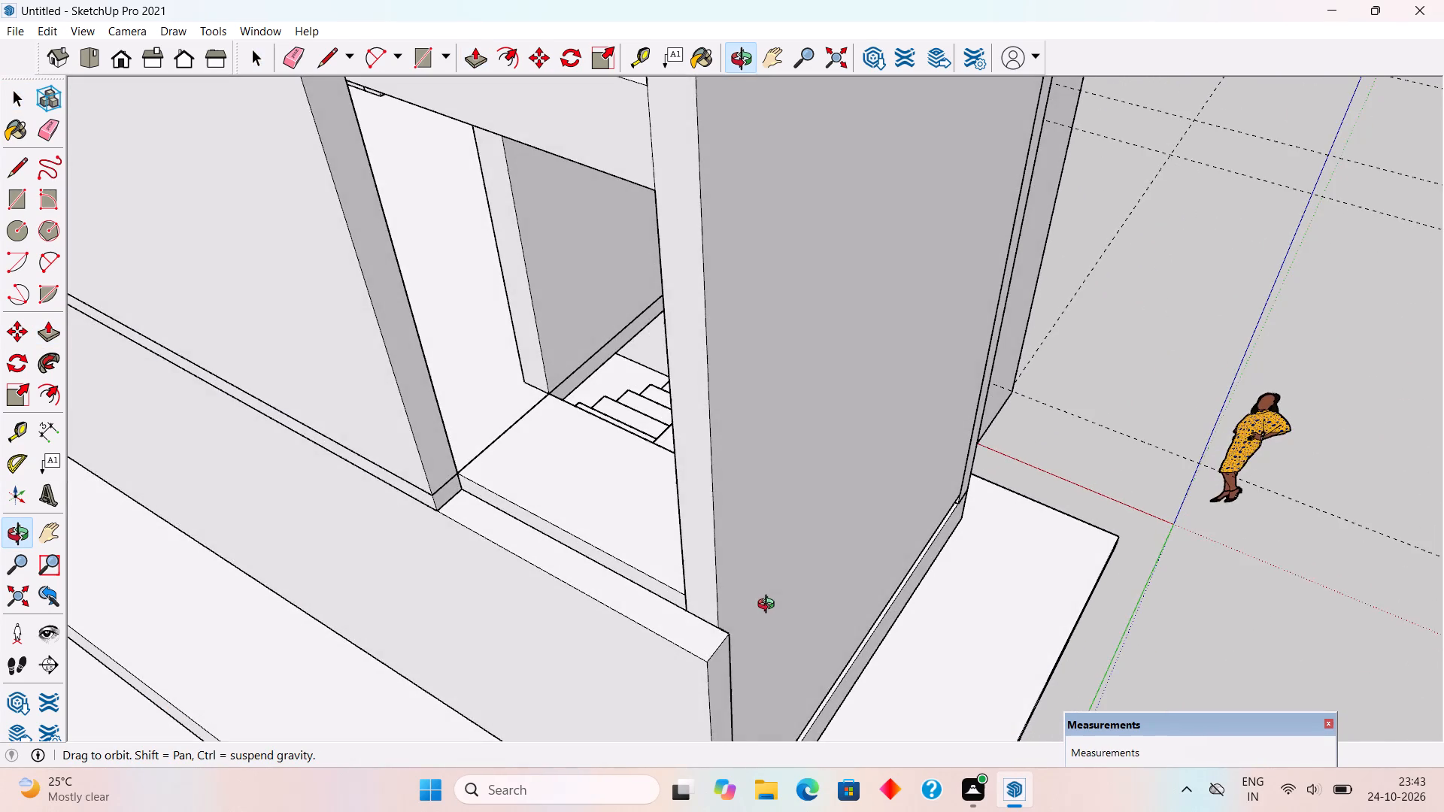
middle_click_drag(769, 606, 813, 592)
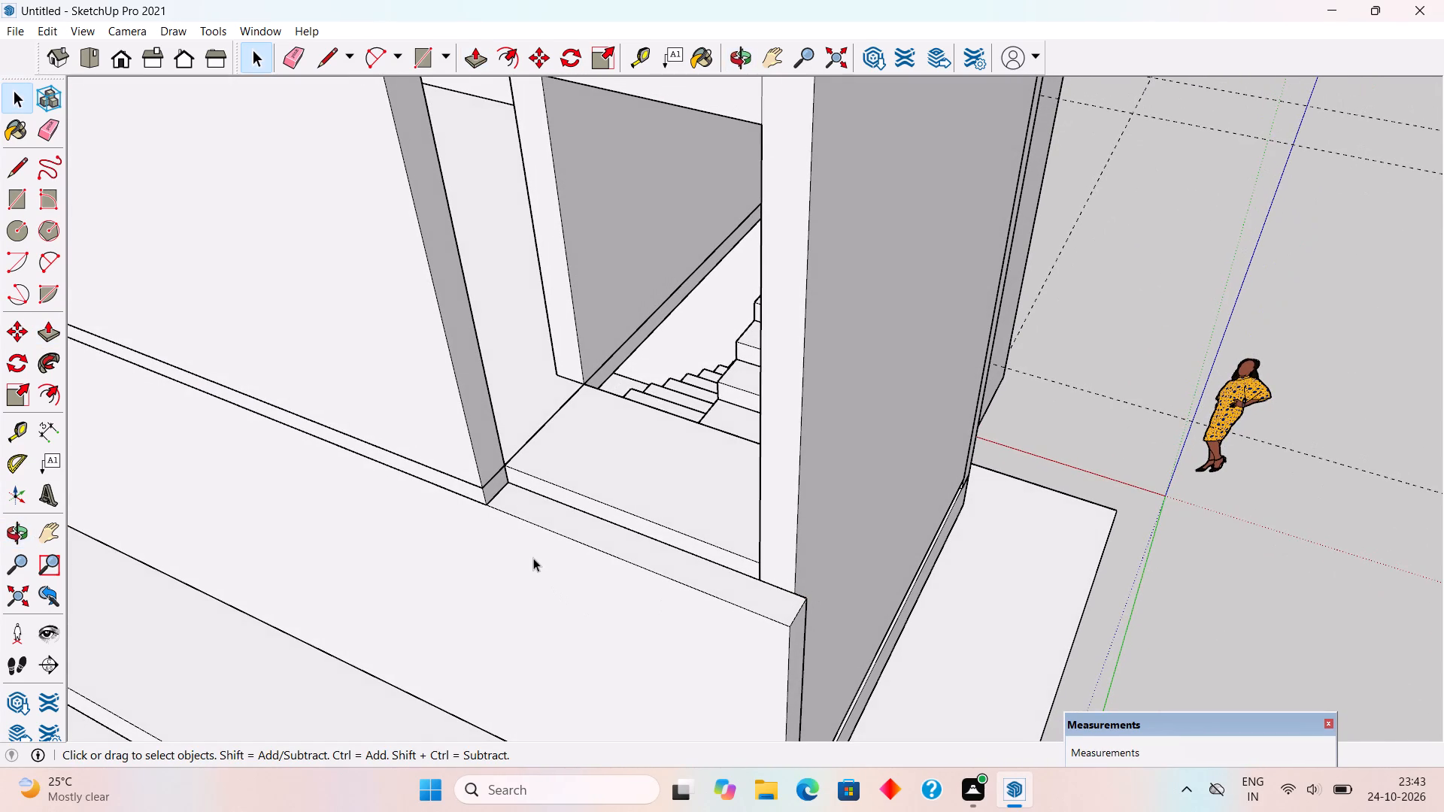
key("r")
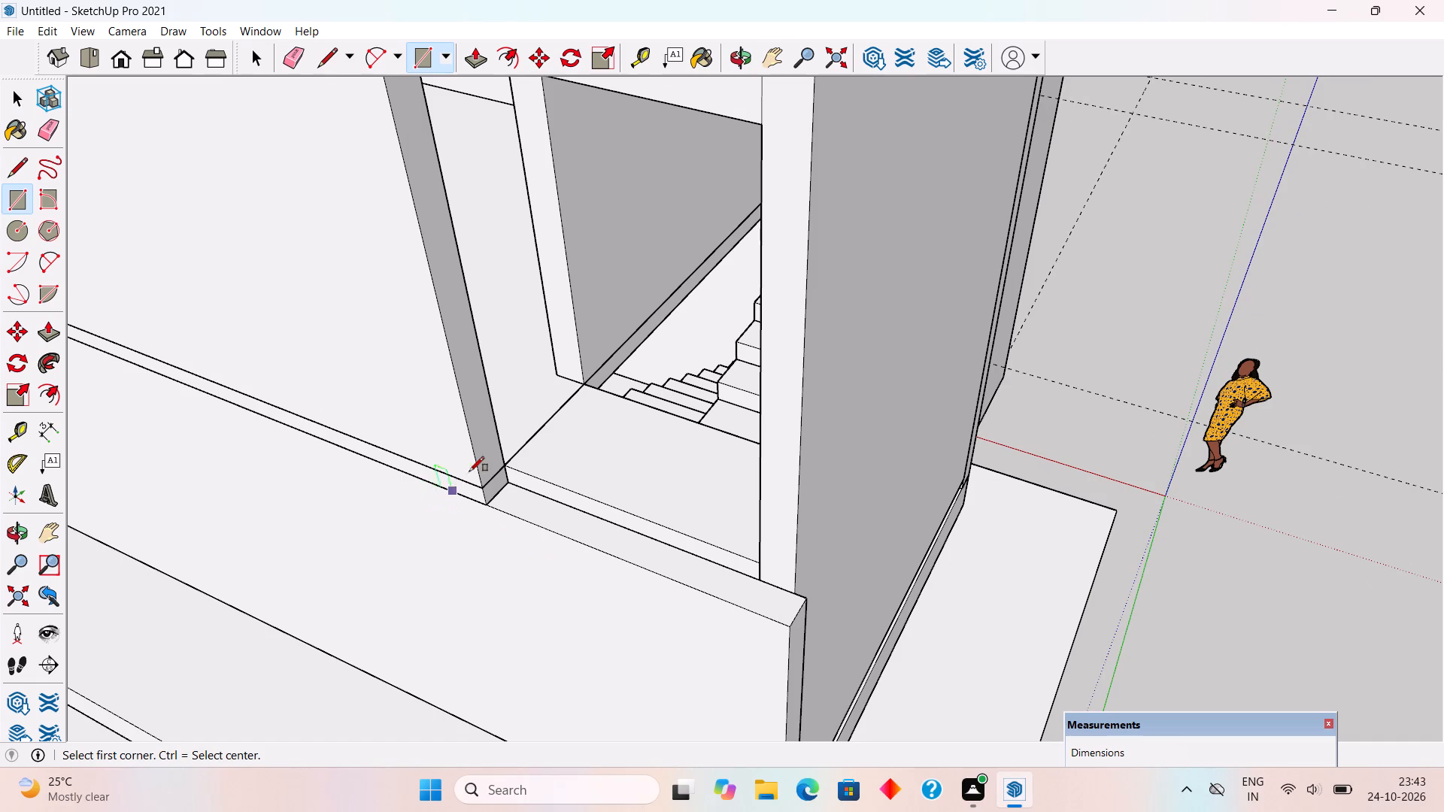
left_click(514, 483)
left_click(787, 620)
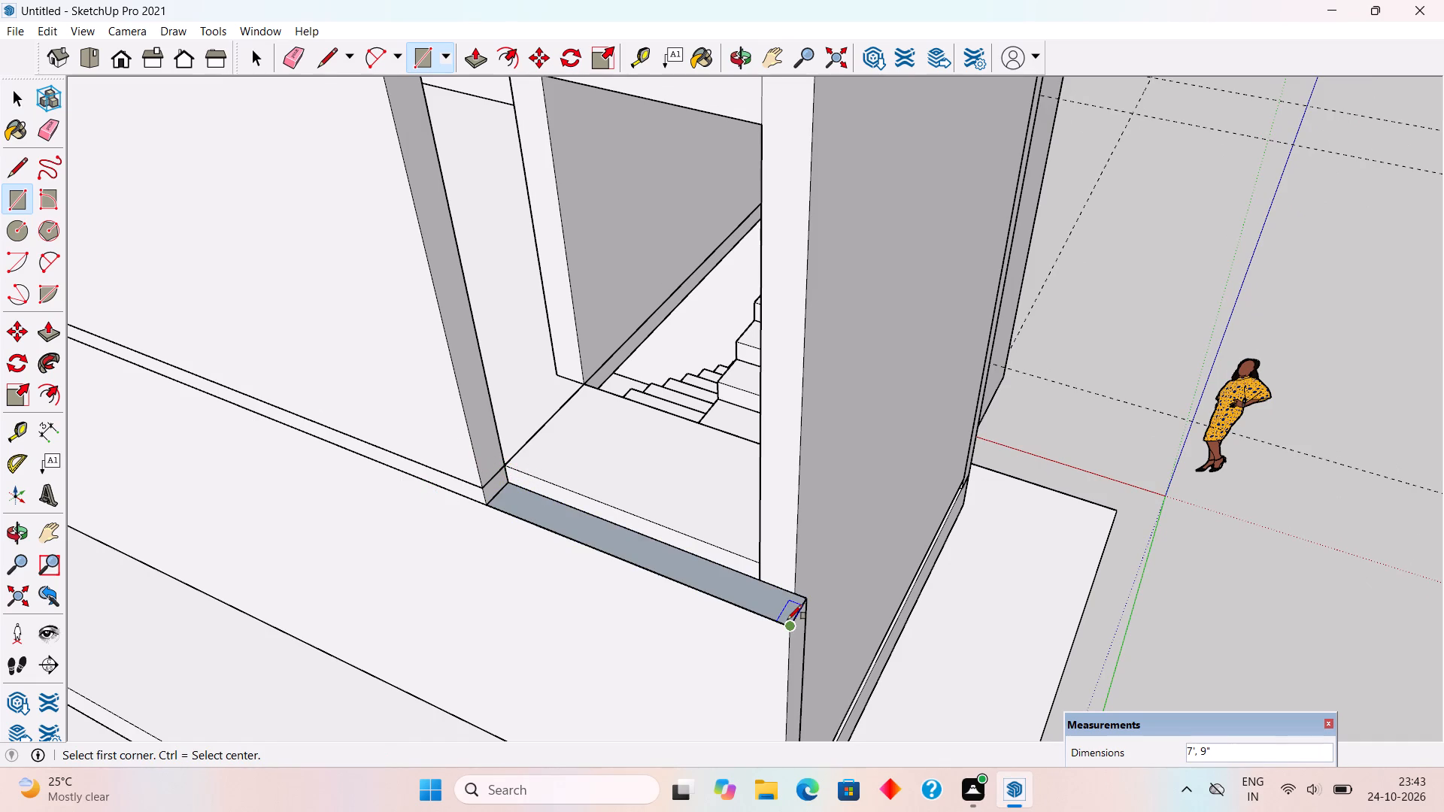
Push/Pull the new rectangle up 20' to the top of the stair side wall, closing the stairwell's open end.
key("p")
left_click(788, 593)
scroll(774, 574, "down", 7)
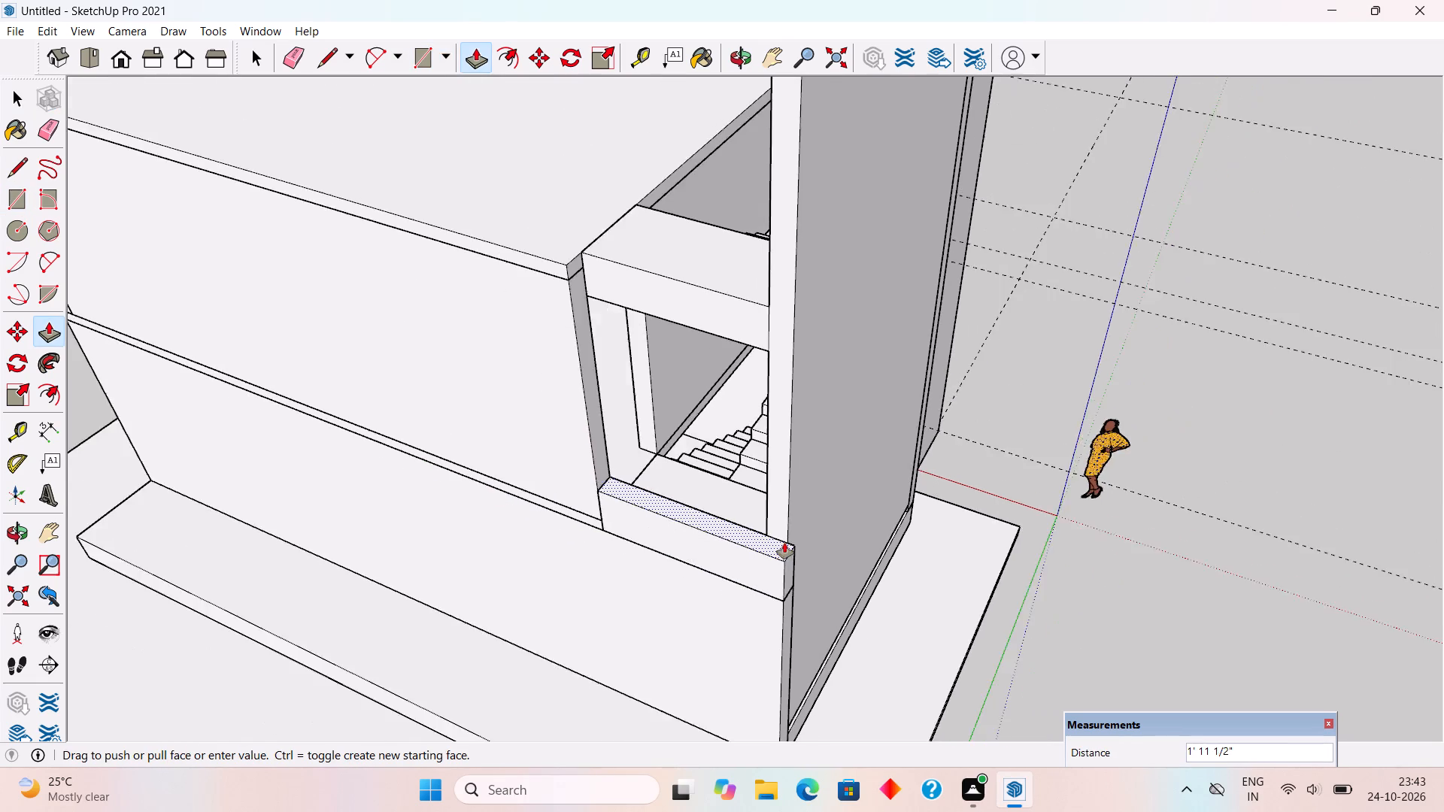
scroll(784, 543, "down", 8)
left_click(826, 292)
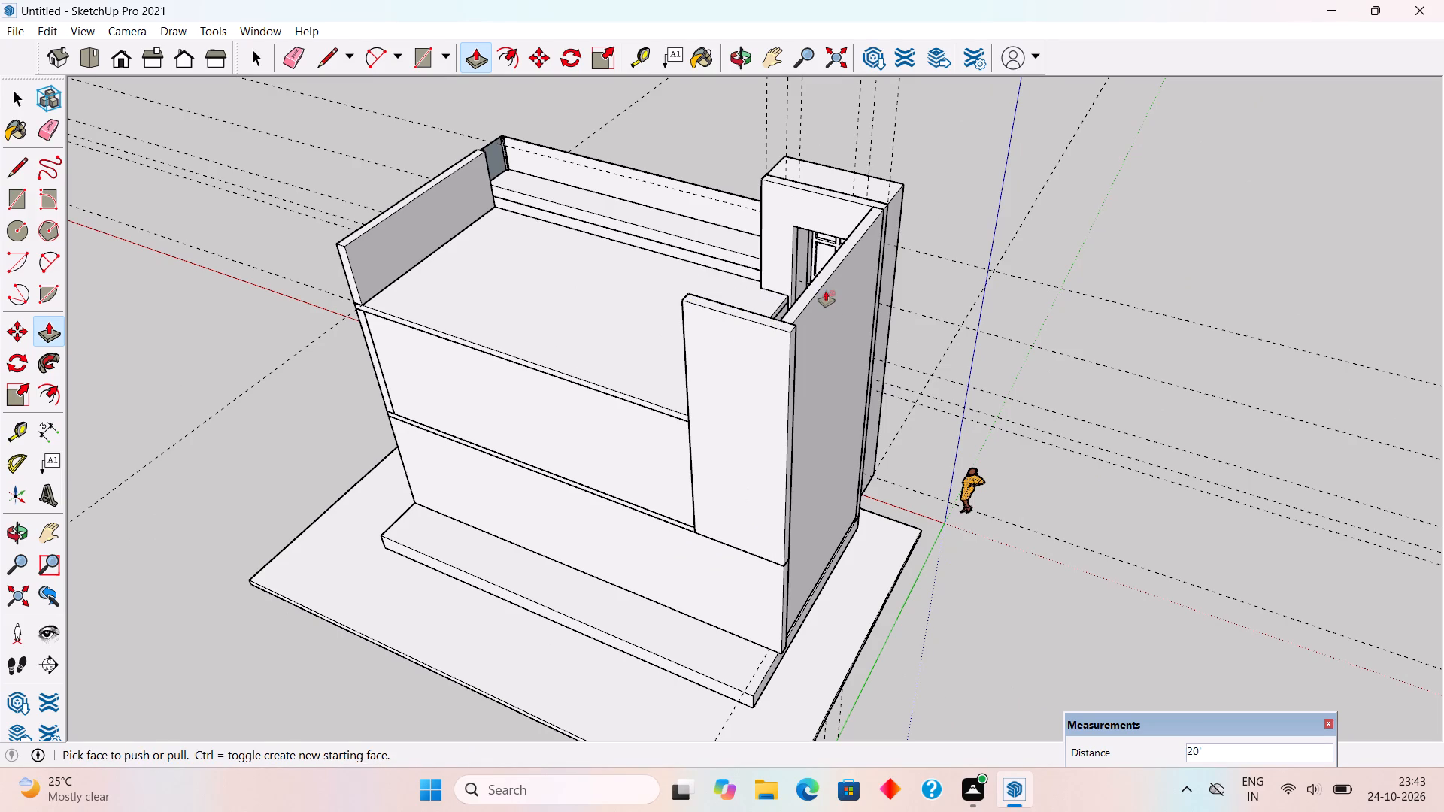
key("space")
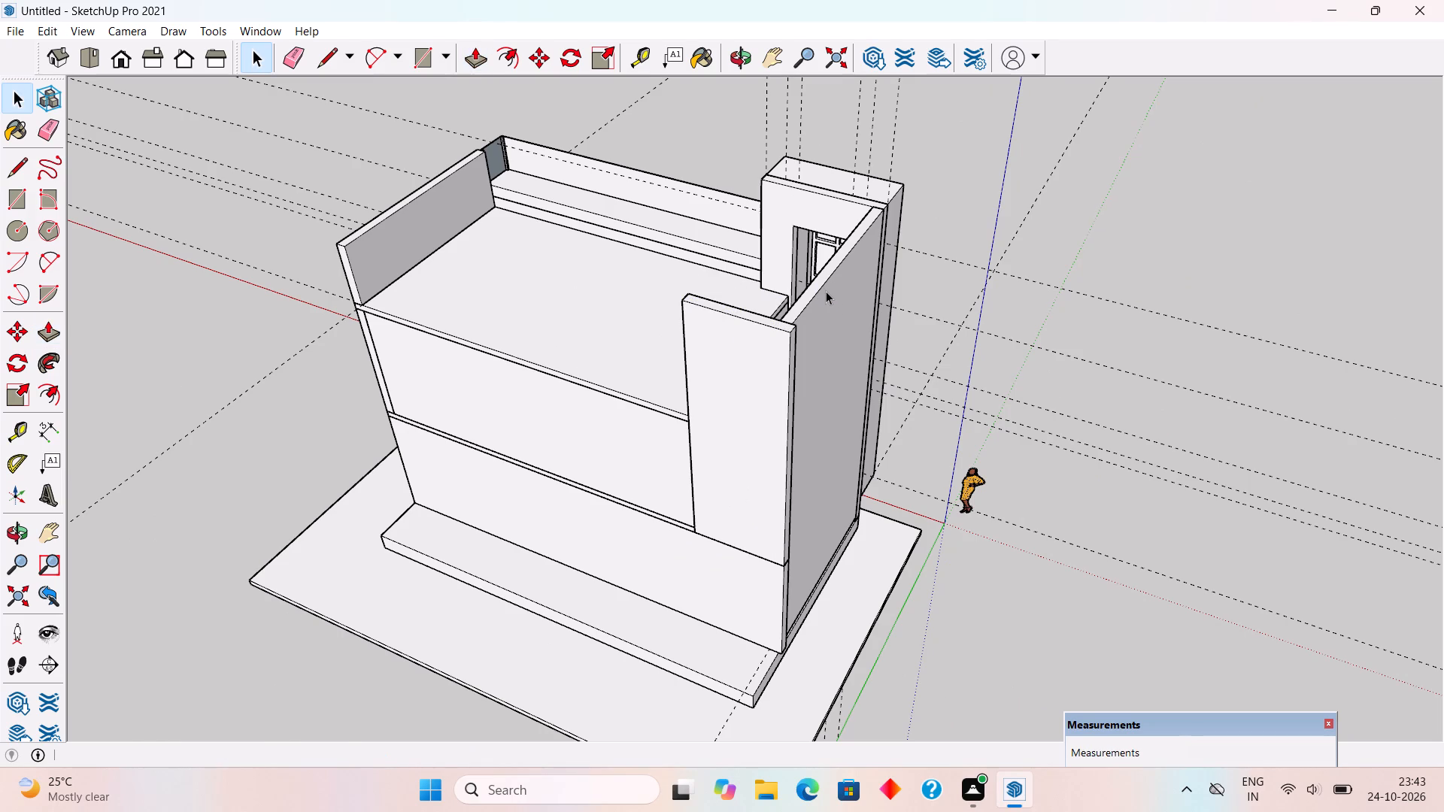
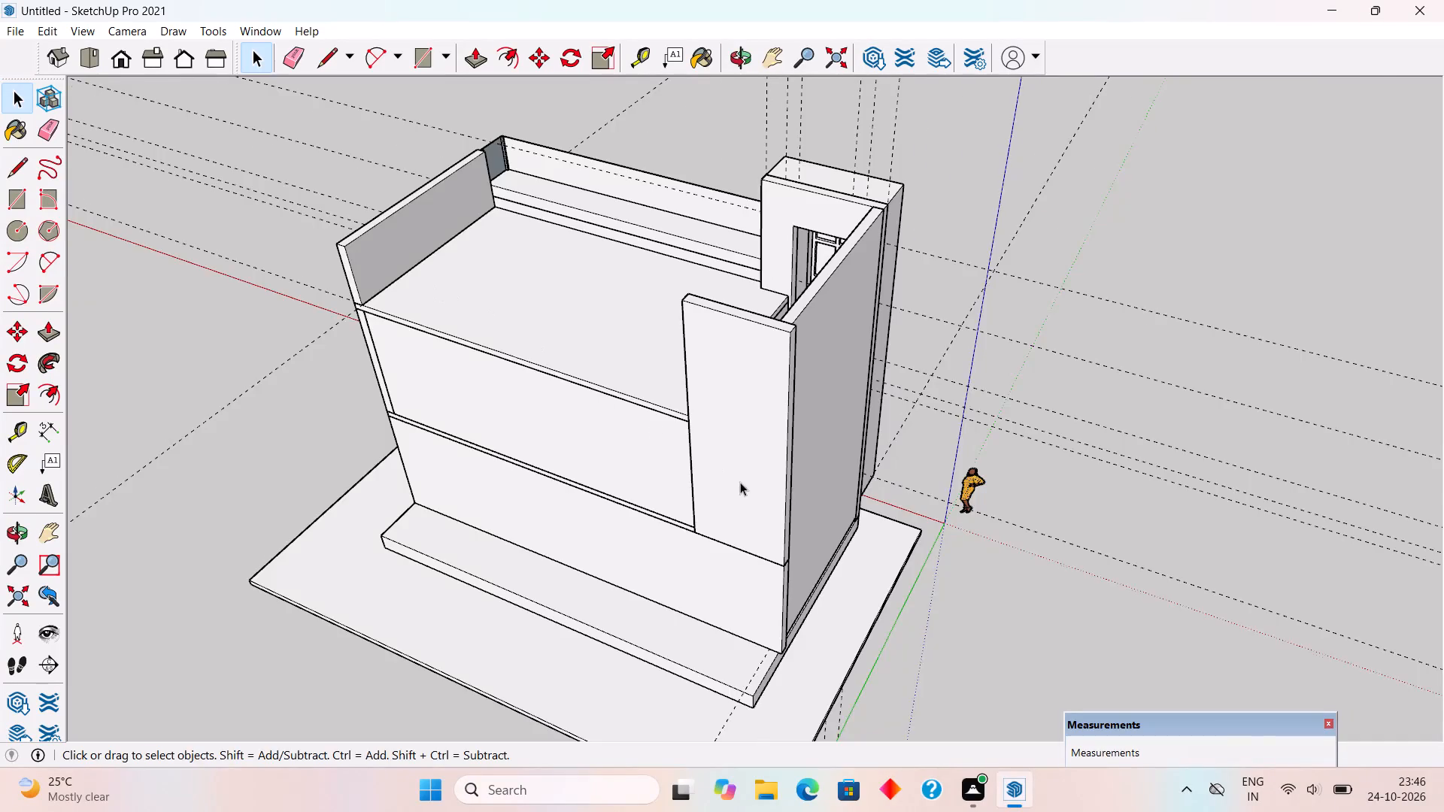
Examine the building model from above, focusing on the roof slab and the open stairwell with its walls and staircase.
middle_click_drag(719, 459, 558, 277)
scroll(562, 277, "down", 2)
scroll(561, 386, "down", 1)
middle_click_drag(702, 338, 906, 663)
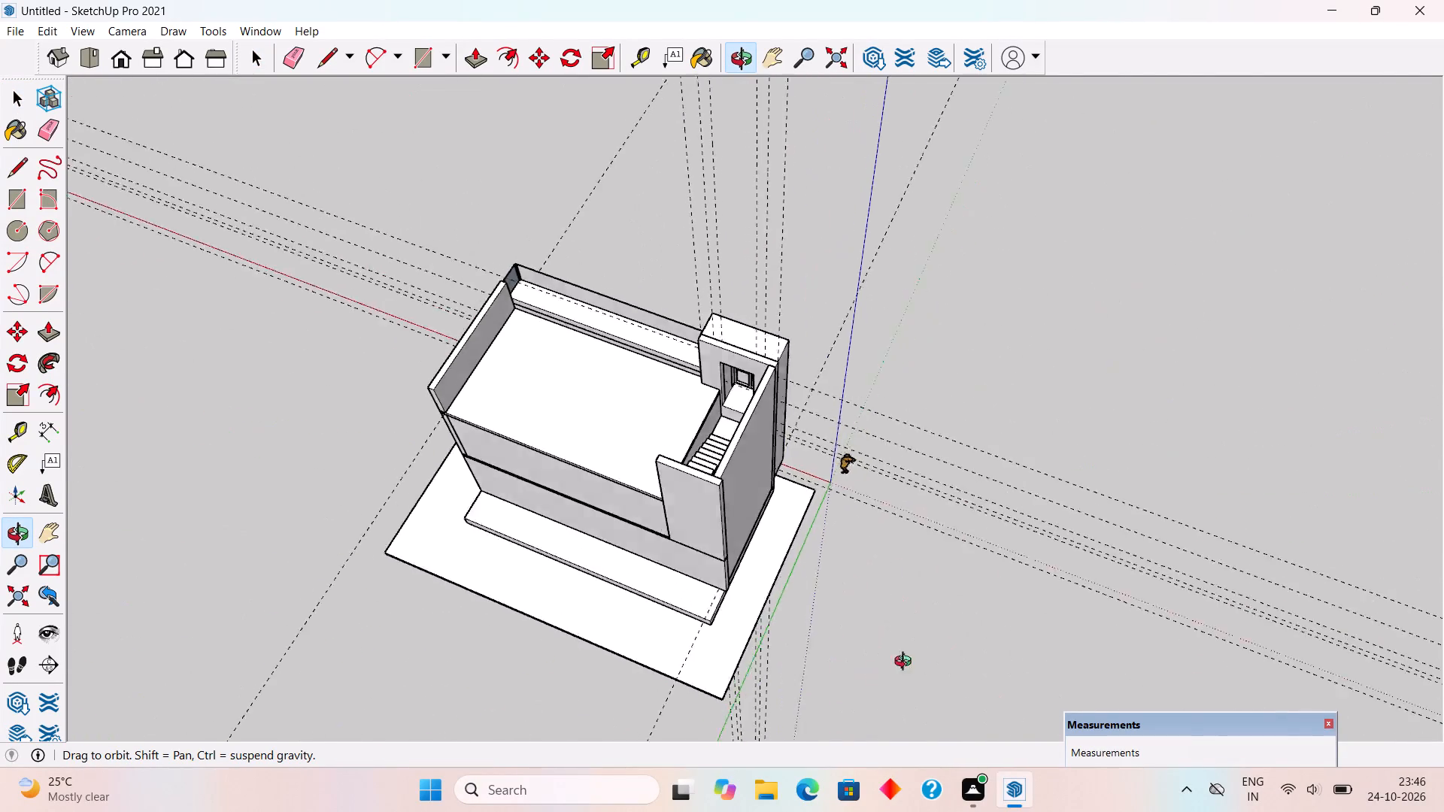
middle_click_drag(906, 663, 936, 641)
middle_click_drag(597, 409, 1017, 452)
middle_click_drag(686, 363, 926, 386)
scroll(937, 383, "up", 1)
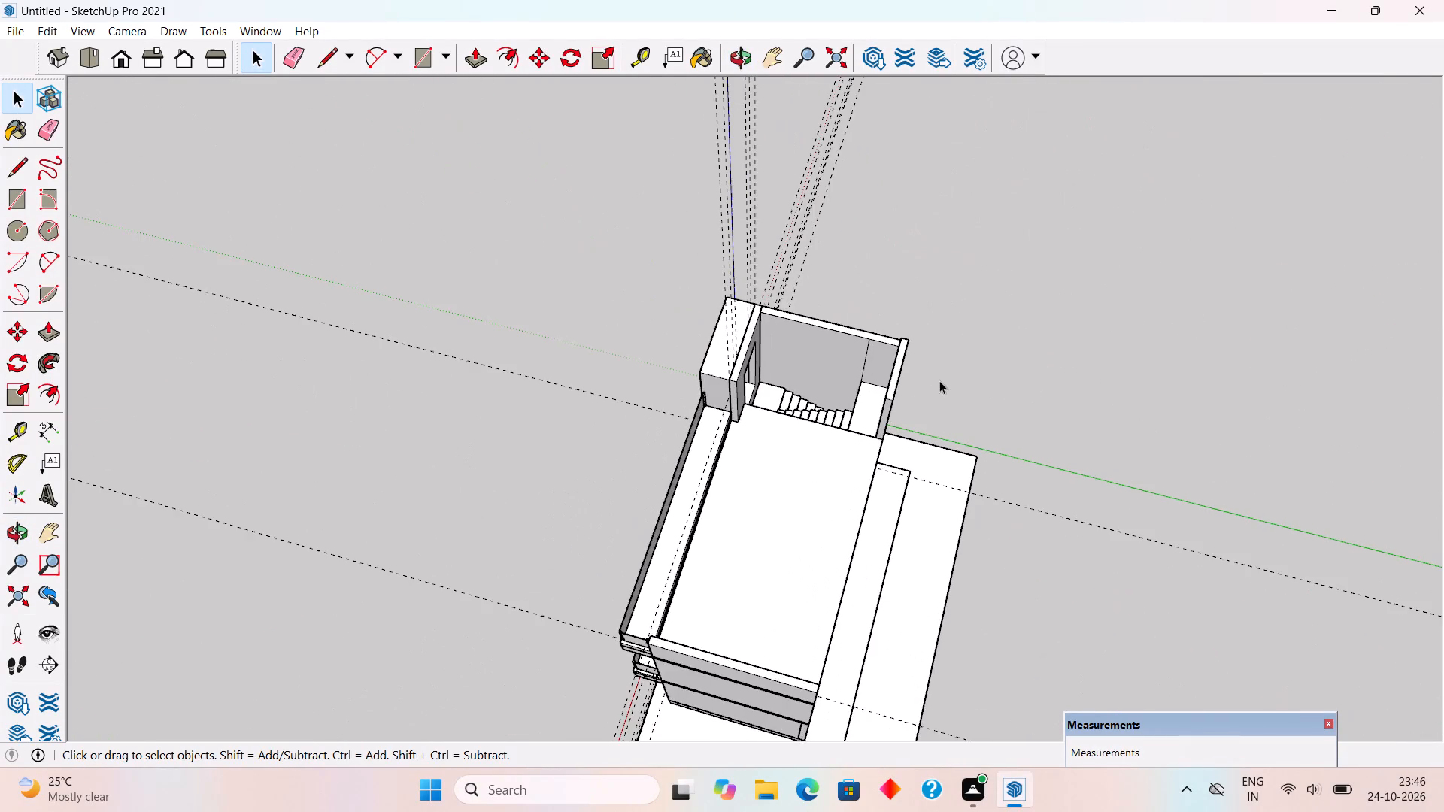
scroll(884, 417, "up", 8)
middle_click_drag(869, 441, 861, 475)
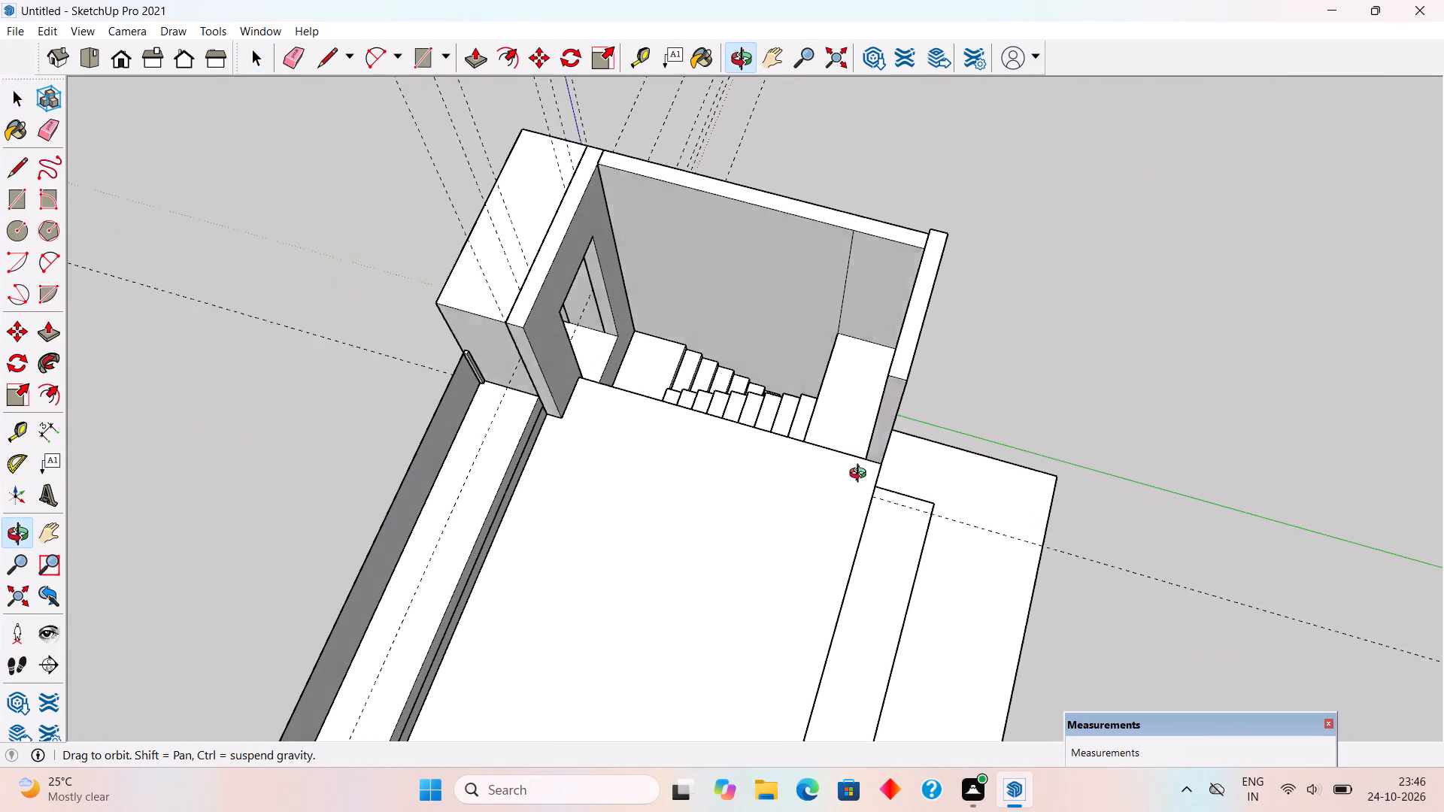
middle_click_drag(861, 475, 795, 425)
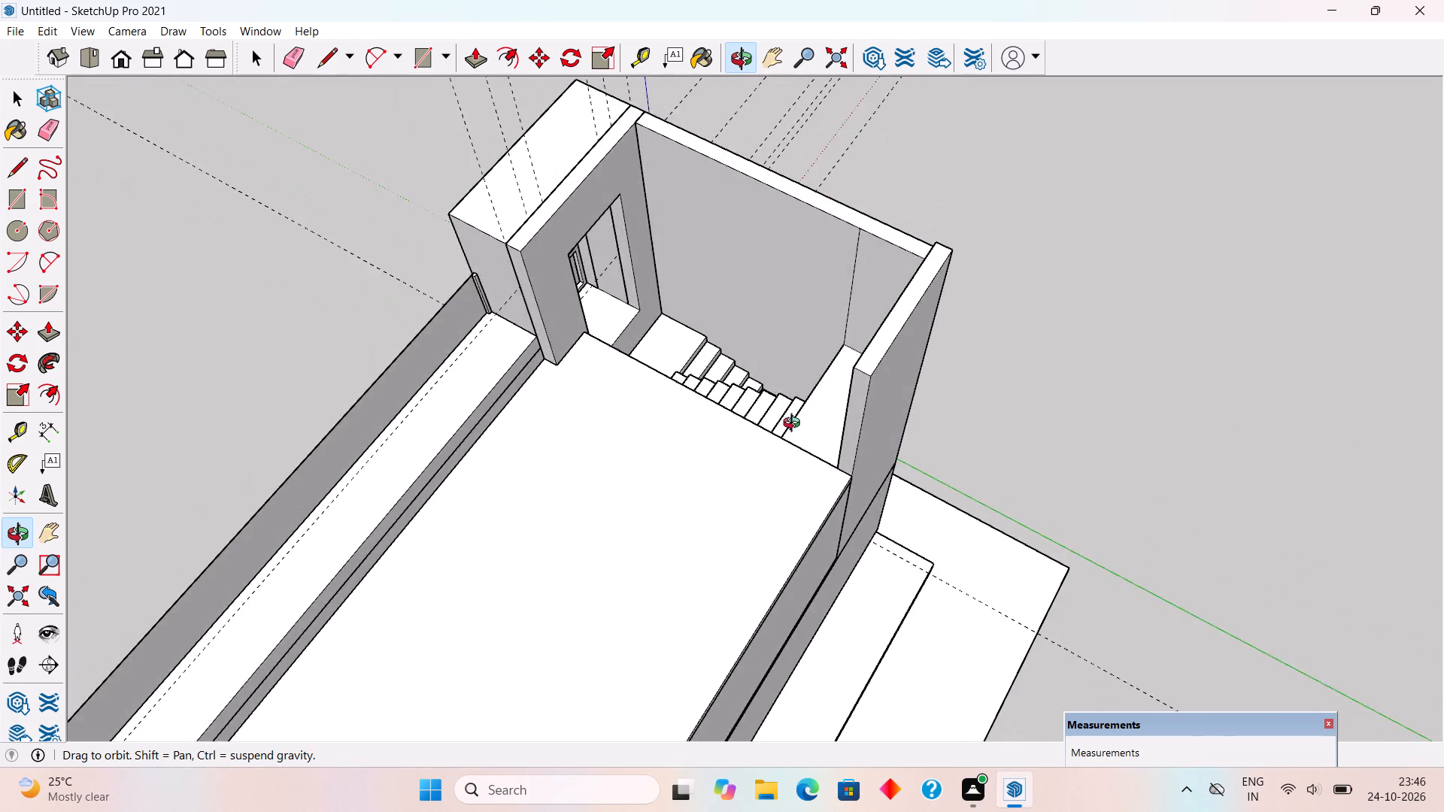
middle_click_drag(795, 425, 801, 405)
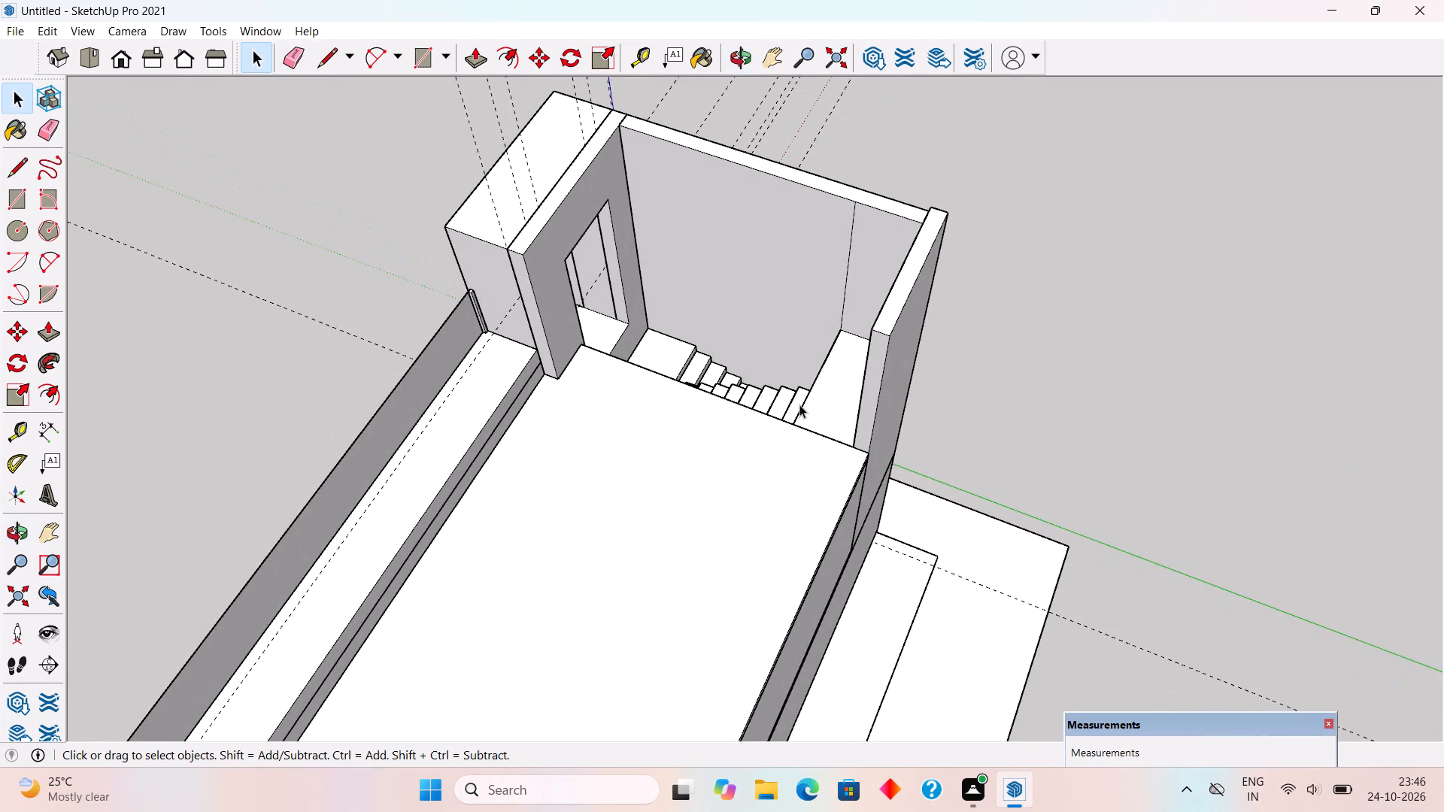
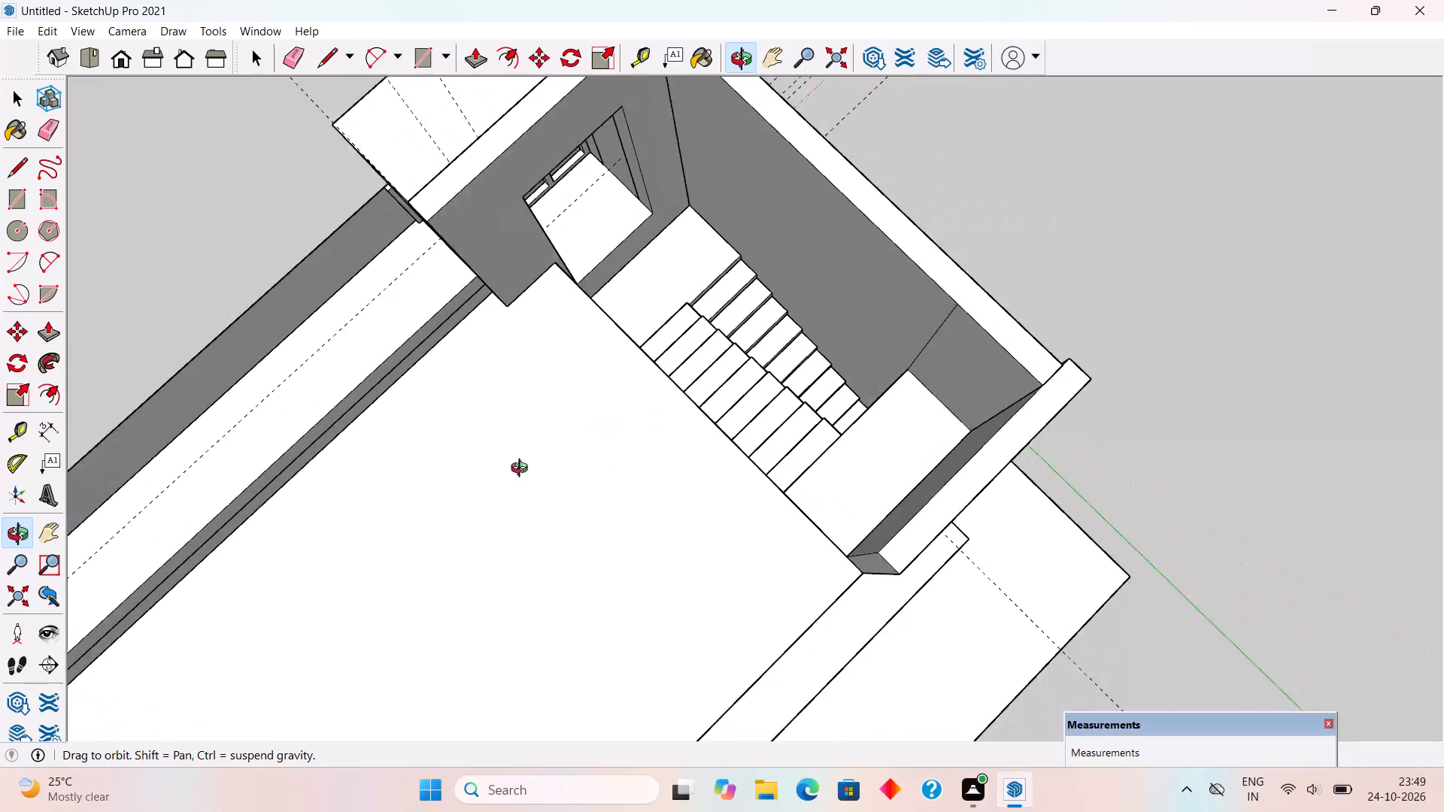
Place guides on the roof slab 9" from the stairwell edge and 3' 9" from the slab's outer edge, level with the steps' end.
scroll(675, 383, "up", 2)
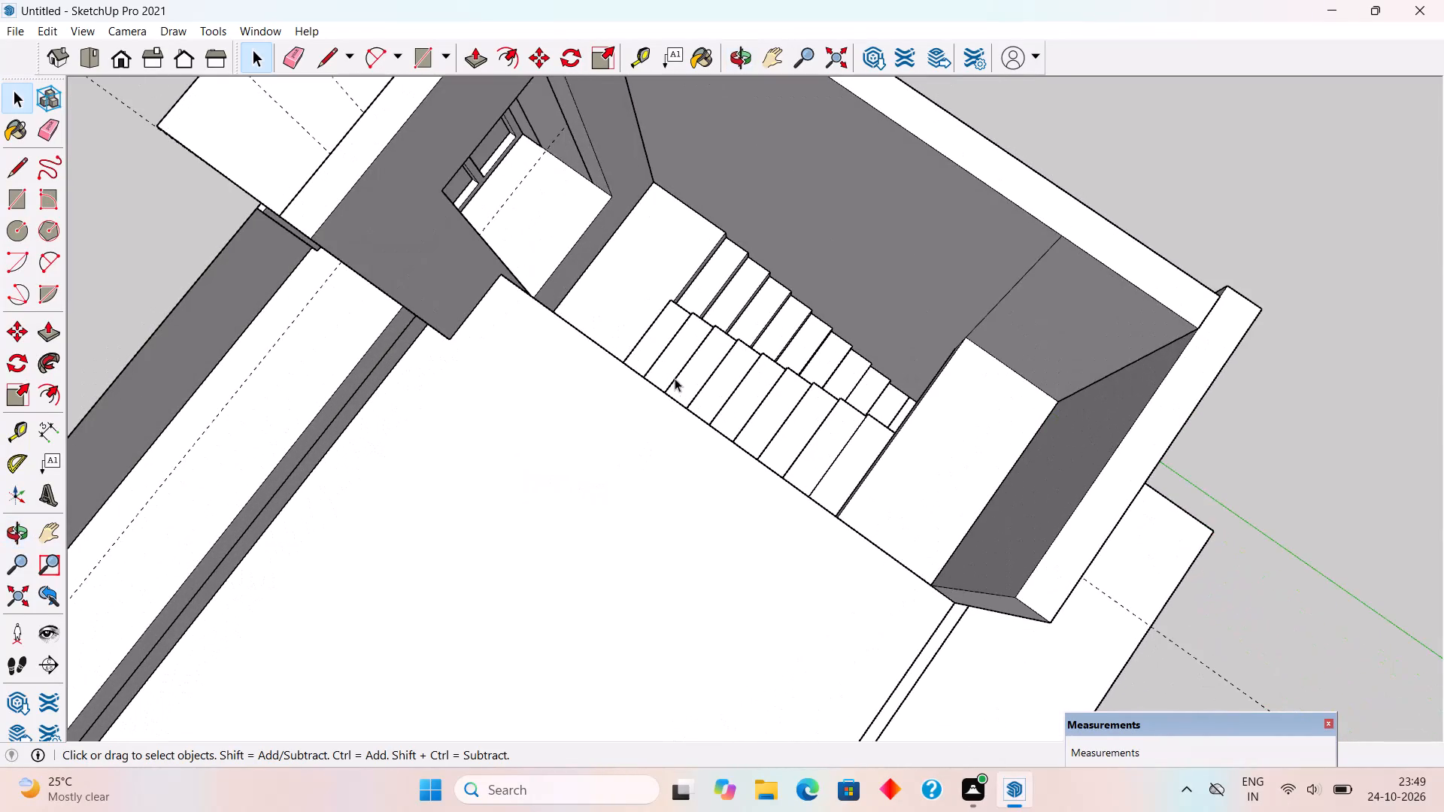
middle_click_drag(674, 398, 638, 366)
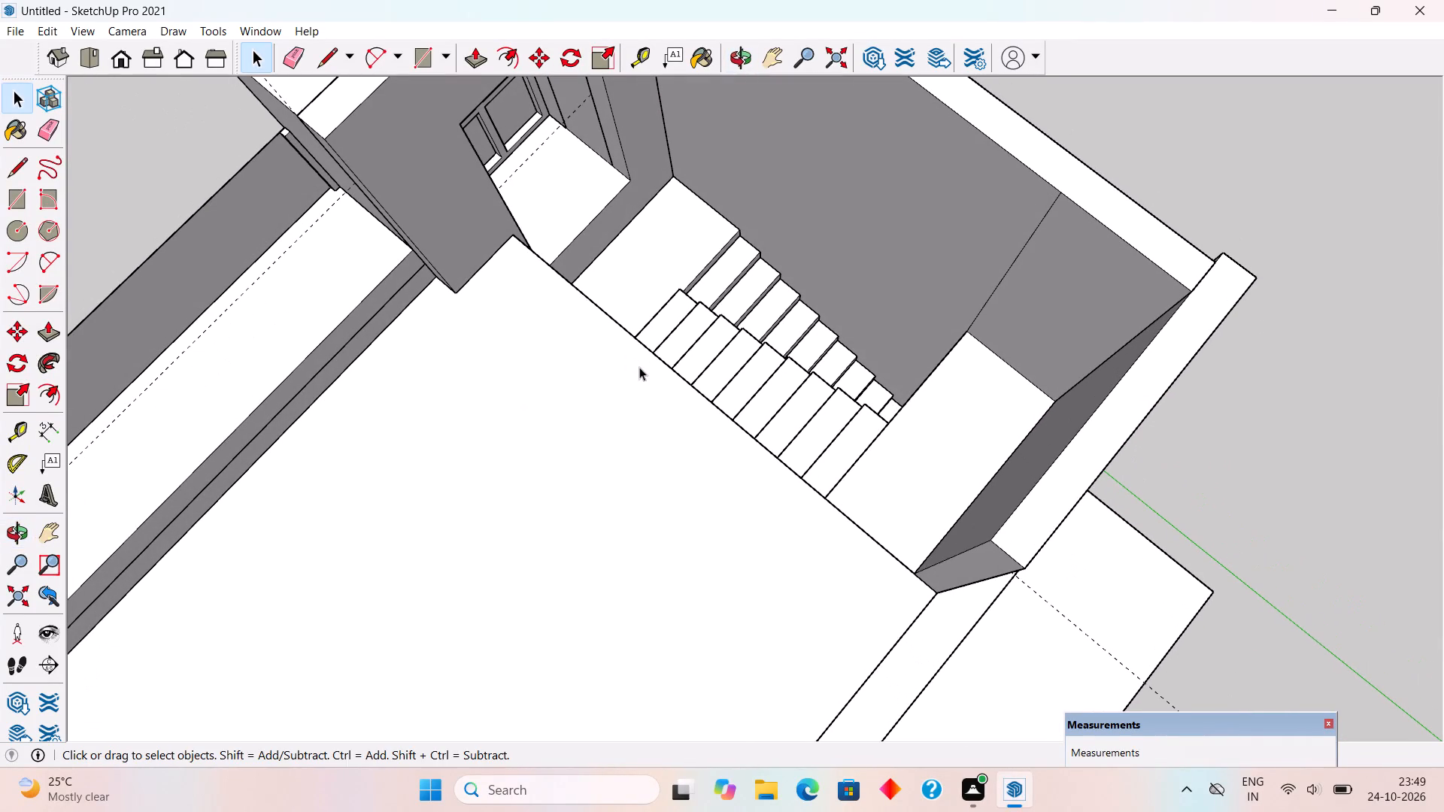
key("t")
left_click(652, 351)
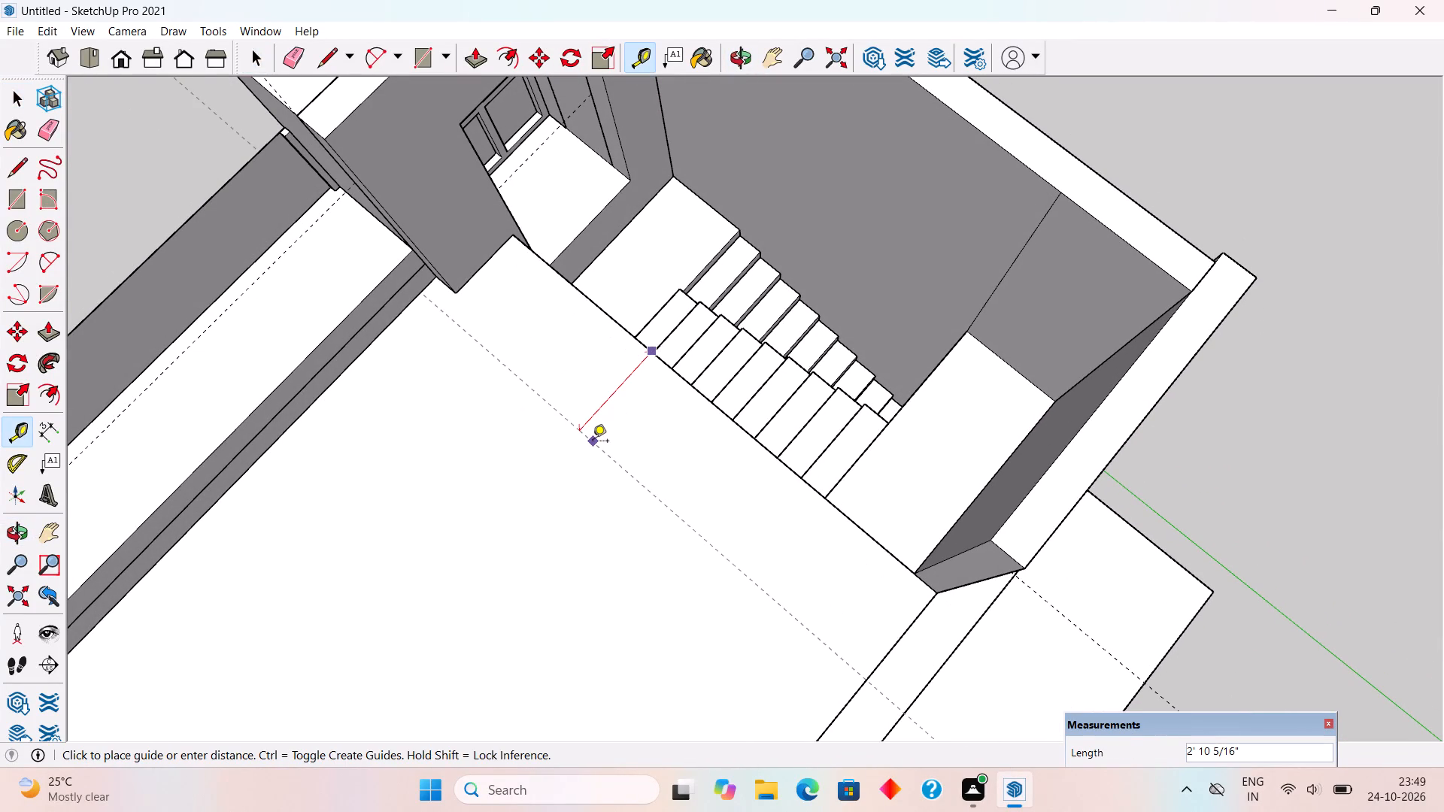
key("9")
key("shift+quotedbl")
key("Return")
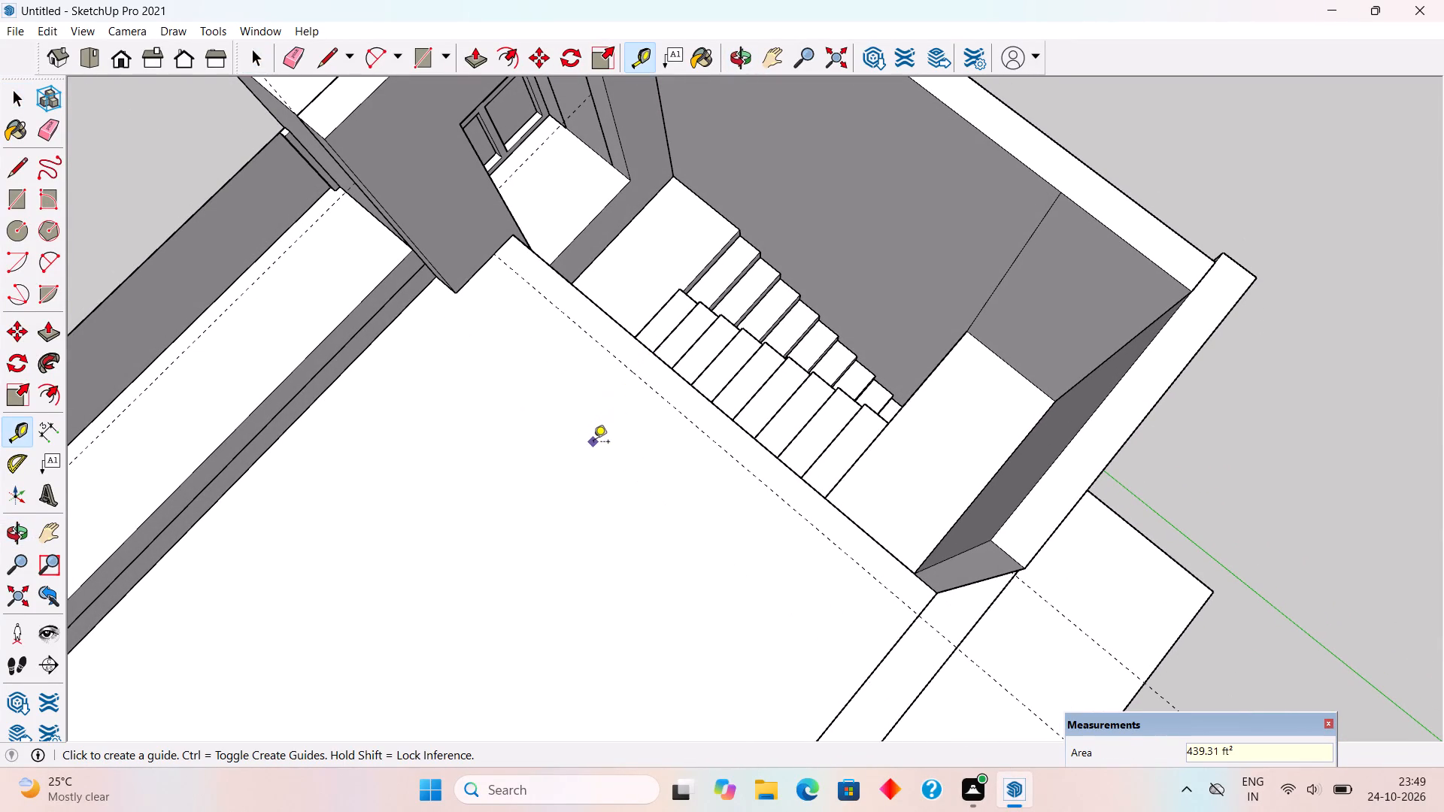
left_click(906, 633)
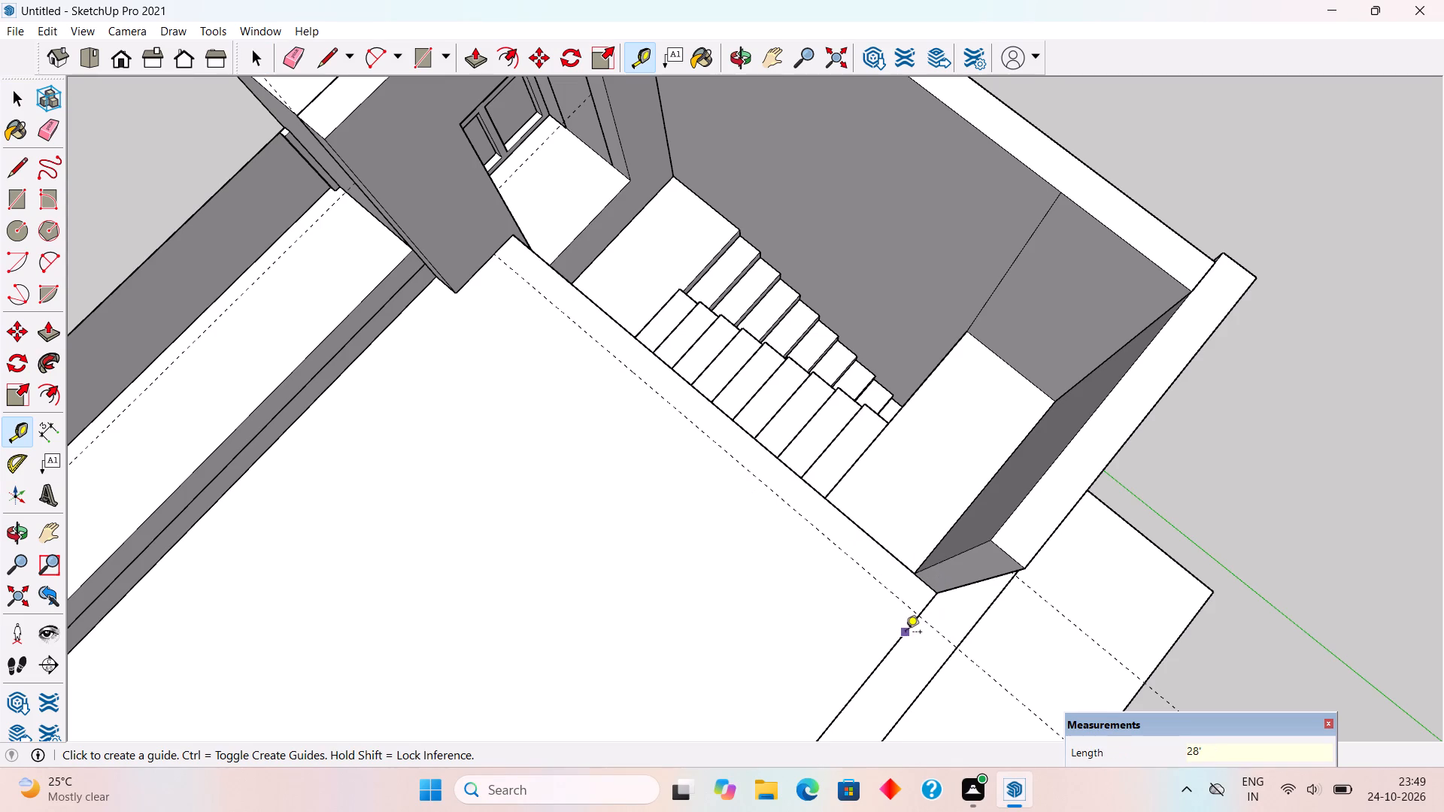
left_click(825, 501)
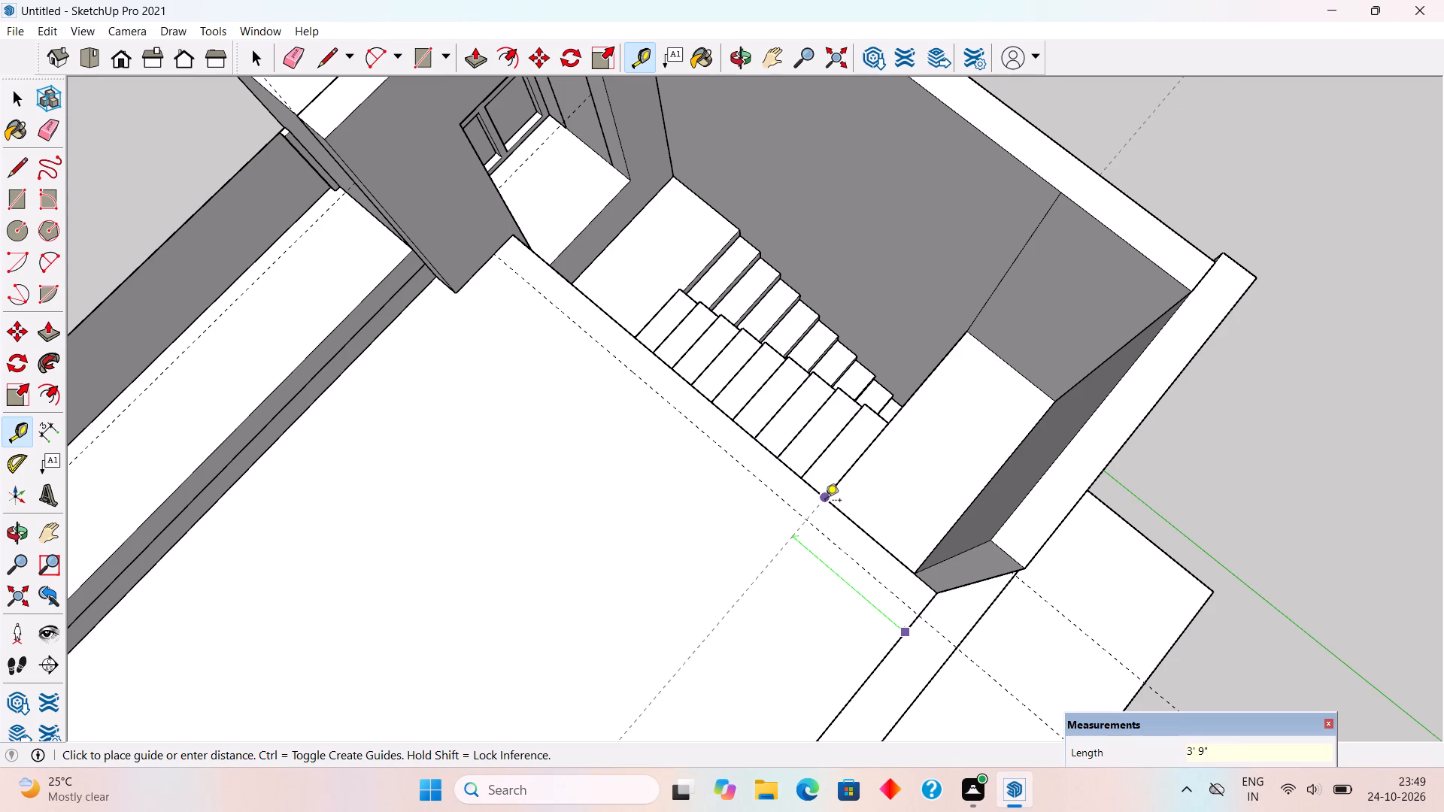
Draw a 9" wide rectangle along the stairwell edge up to the guide crossing and extrude it to the top of the surrounding stair walls.
key("r")
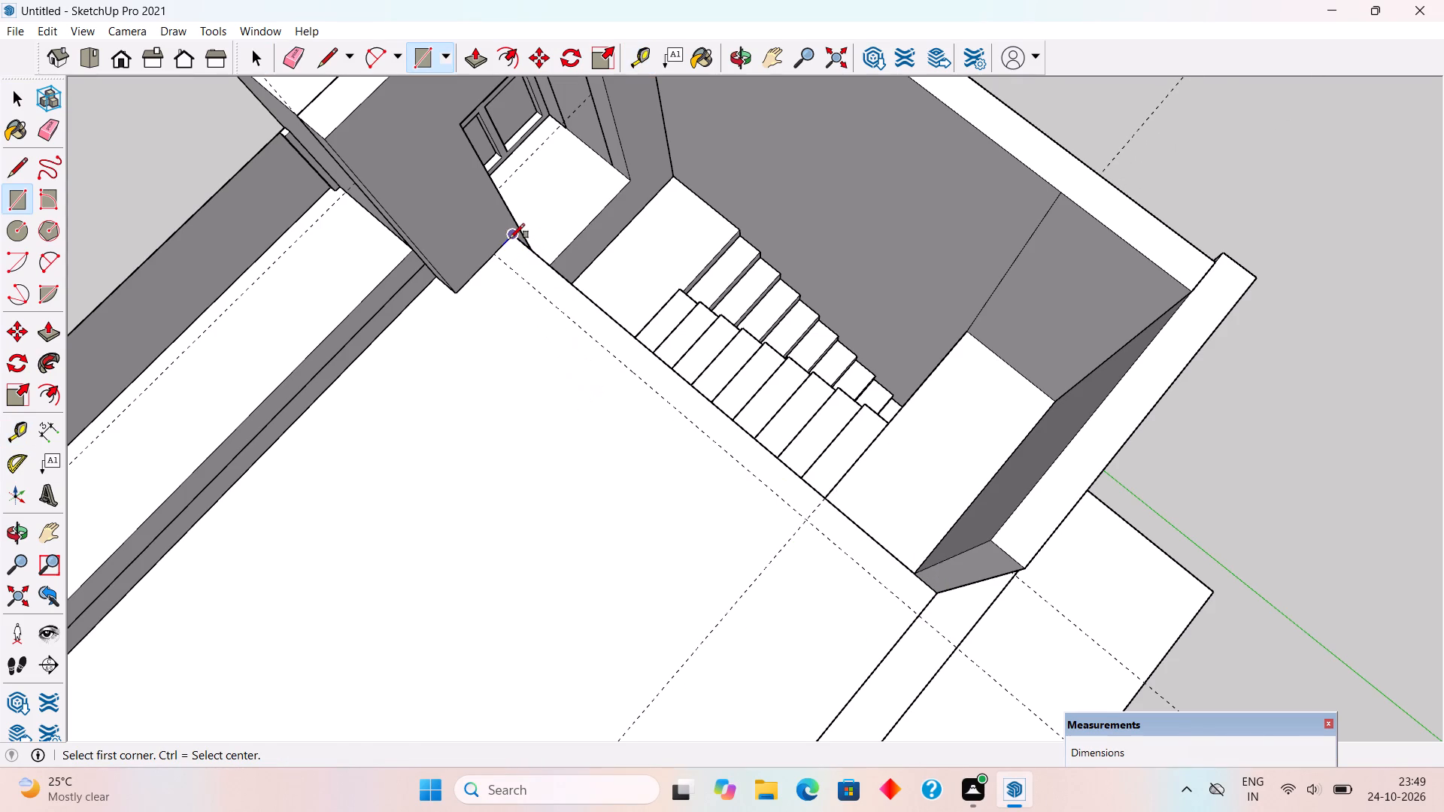
left_click(510, 238)
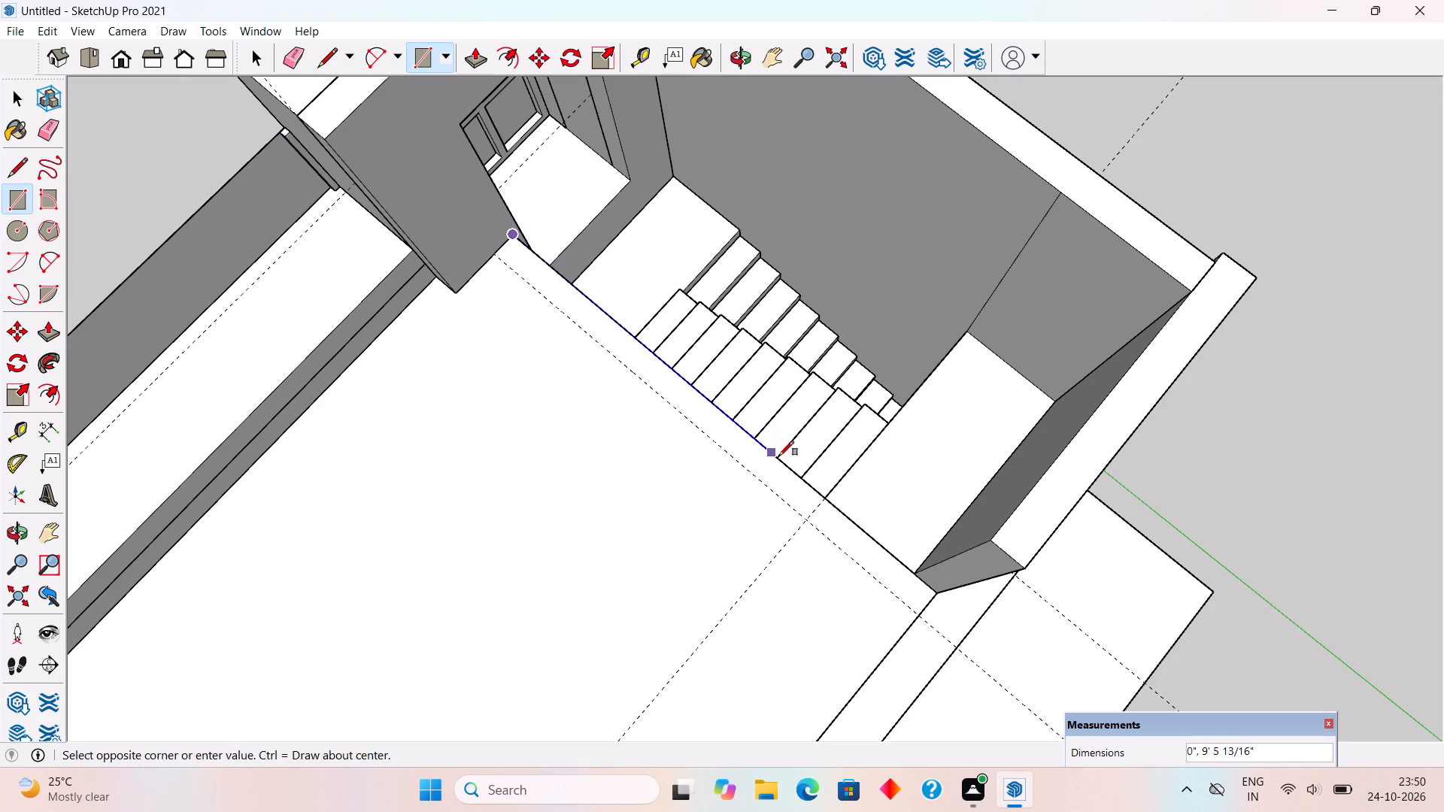
left_click(808, 526)
key("p")
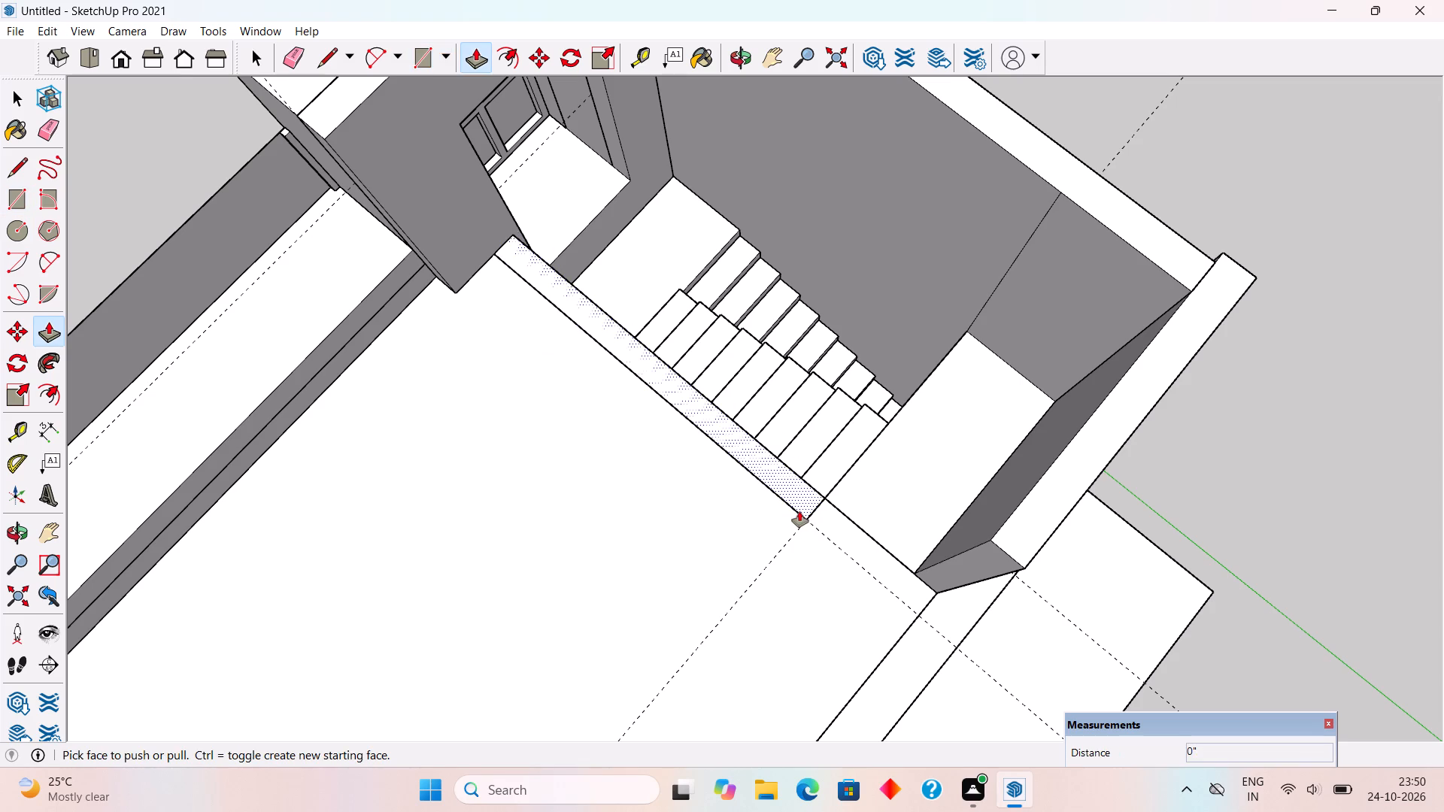
left_click(799, 511)
left_click(1007, 539)
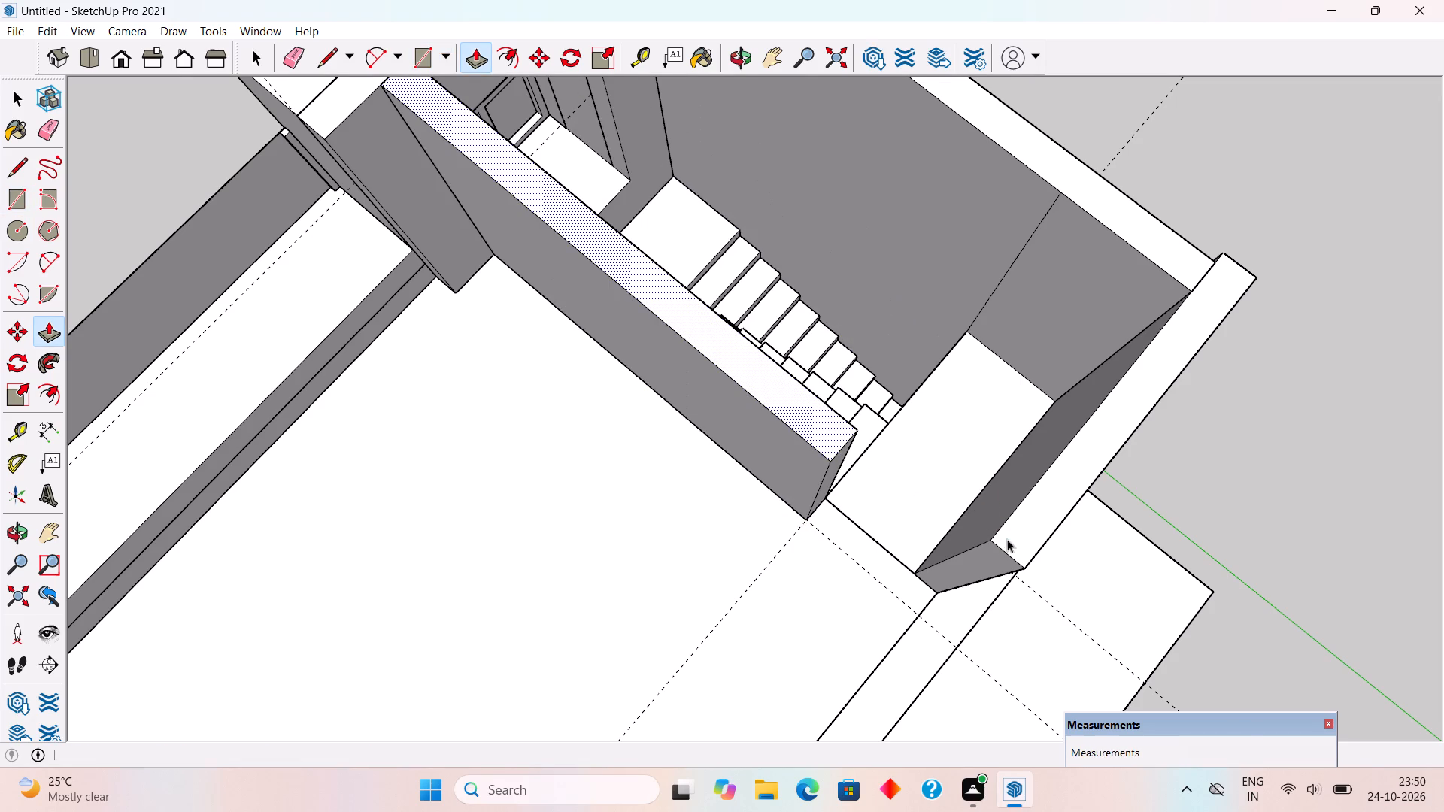
Make the new wall beside the stair flight a group.
key("space")
triple_click(762, 454)
right_click(762, 452)
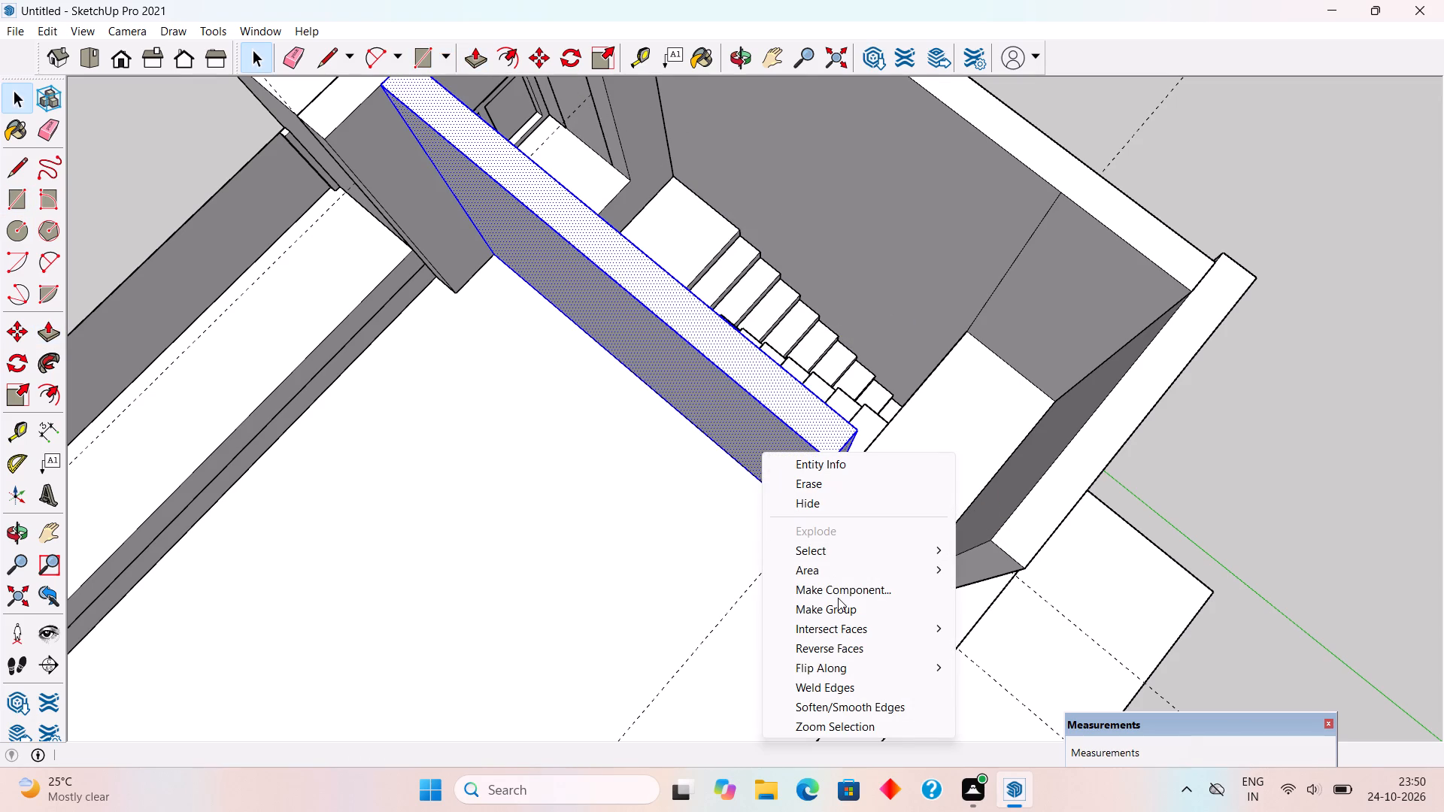
left_click(838, 606)
Place a guide 9" inside the open long edge of the roof slab, parallel to it.
scroll(840, 589, "down", 10)
middle_click_drag(863, 572, 724, 280)
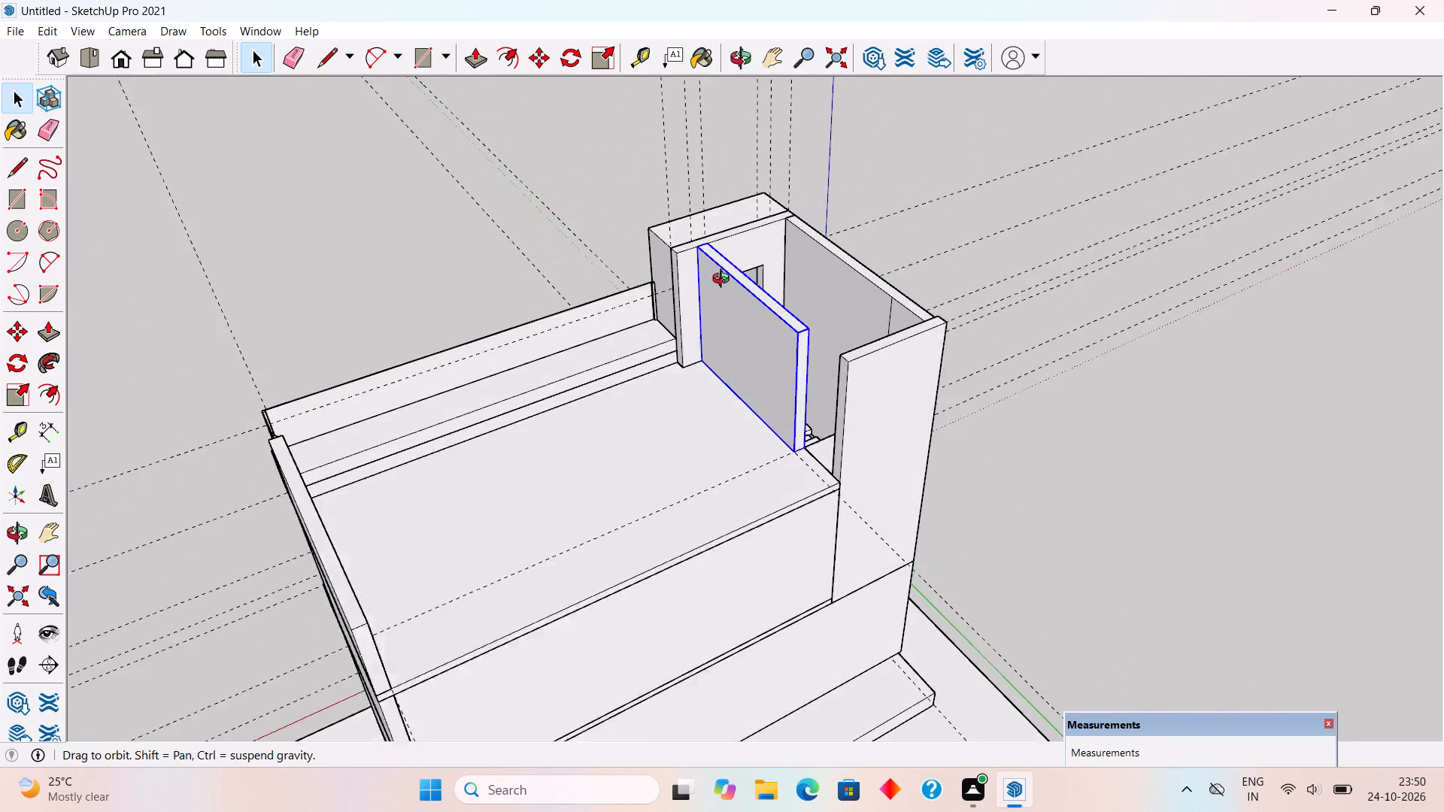
middle_click_drag(724, 280, 714, 274)
middle_click_drag(638, 593, 499, 607)
scroll(498, 609, "up", 2)
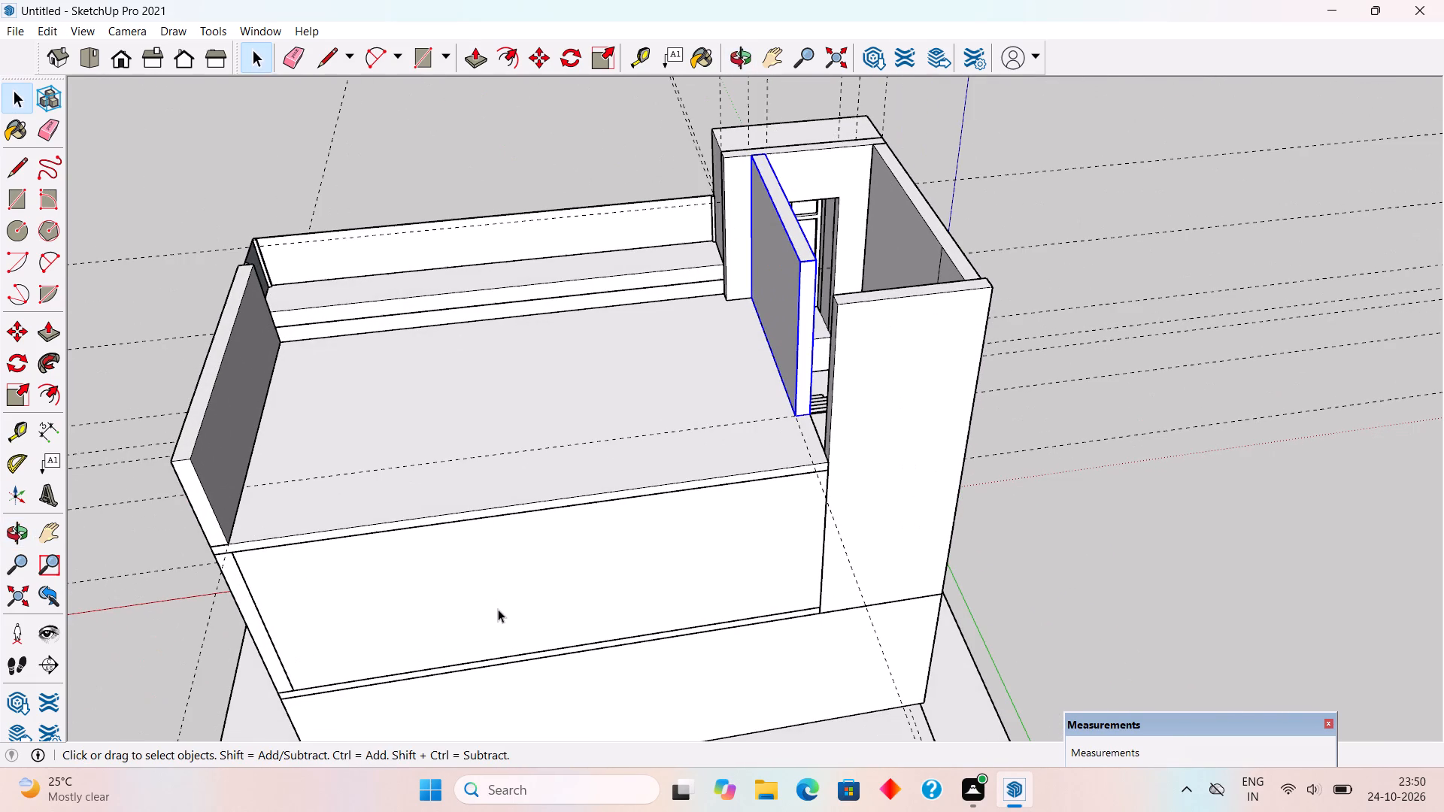
key("t")
scroll(484, 504, "up", 3)
left_click(489, 512)
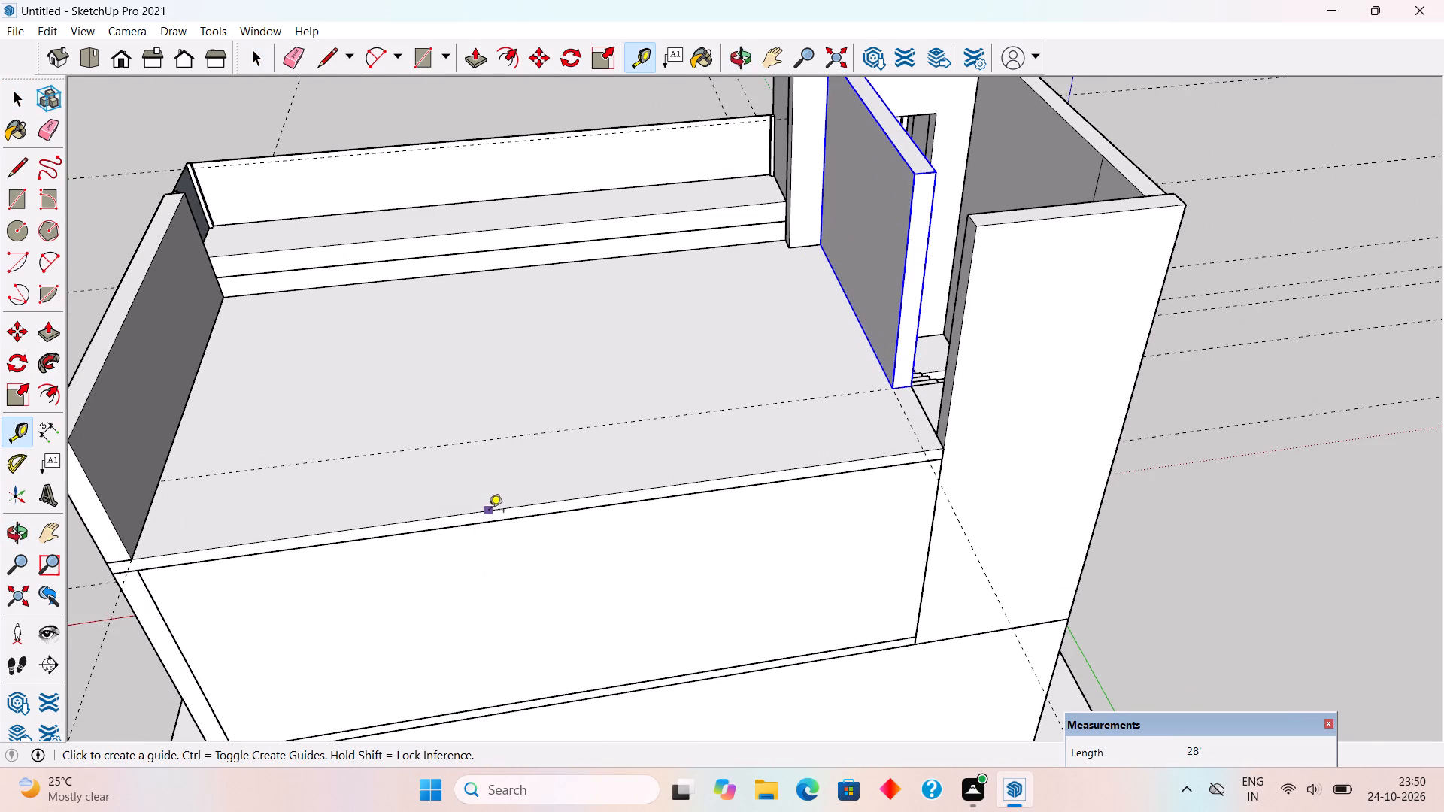
type("9\"")
key("Return")
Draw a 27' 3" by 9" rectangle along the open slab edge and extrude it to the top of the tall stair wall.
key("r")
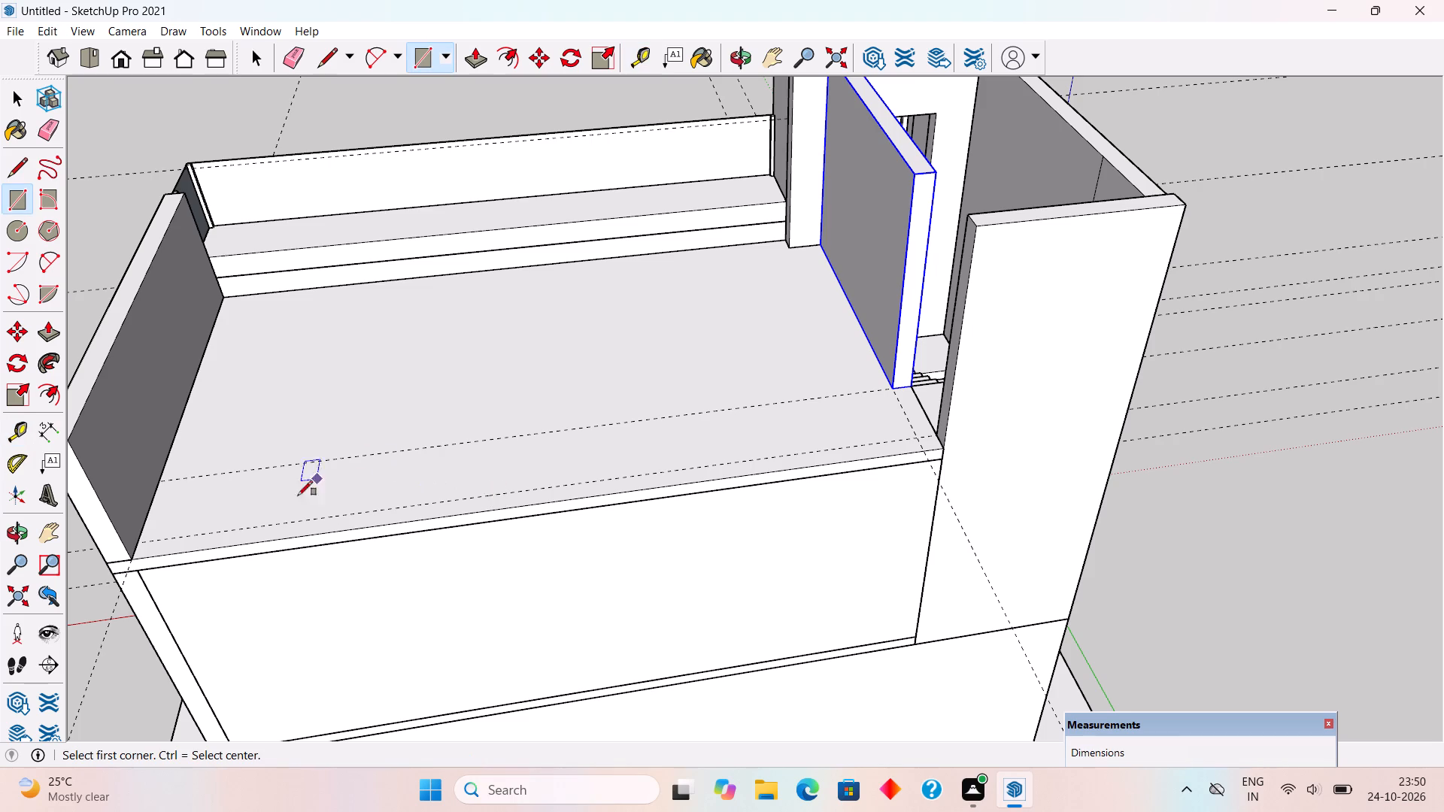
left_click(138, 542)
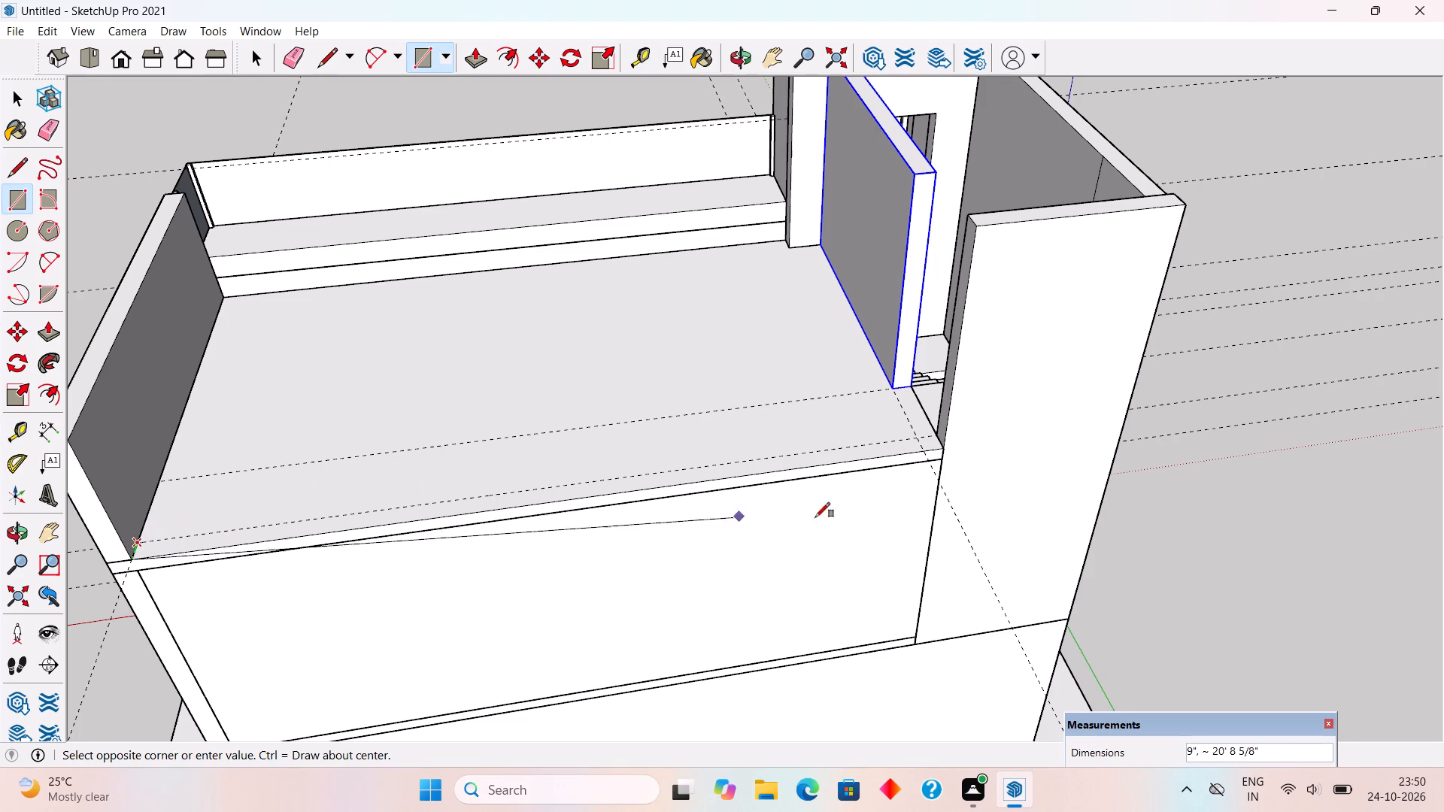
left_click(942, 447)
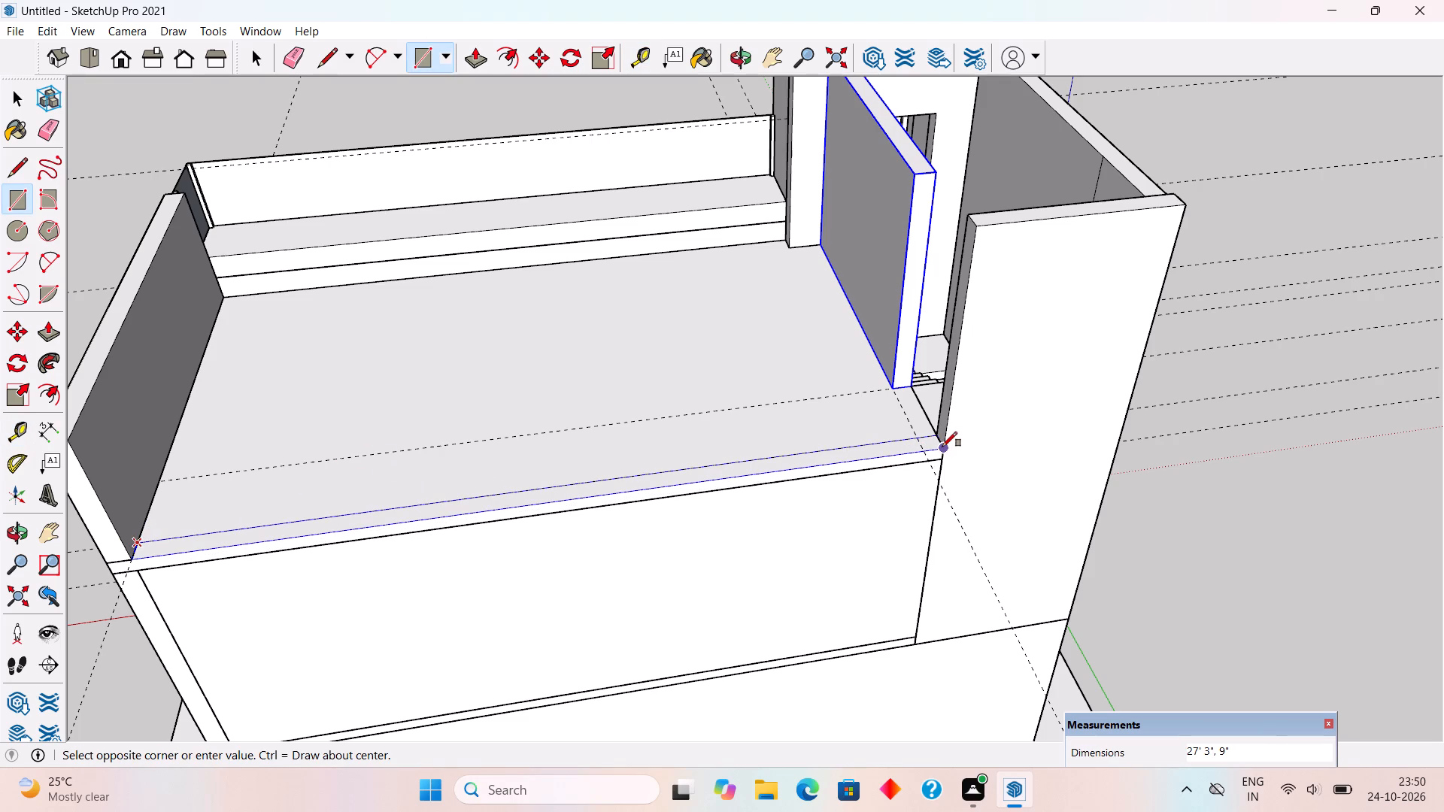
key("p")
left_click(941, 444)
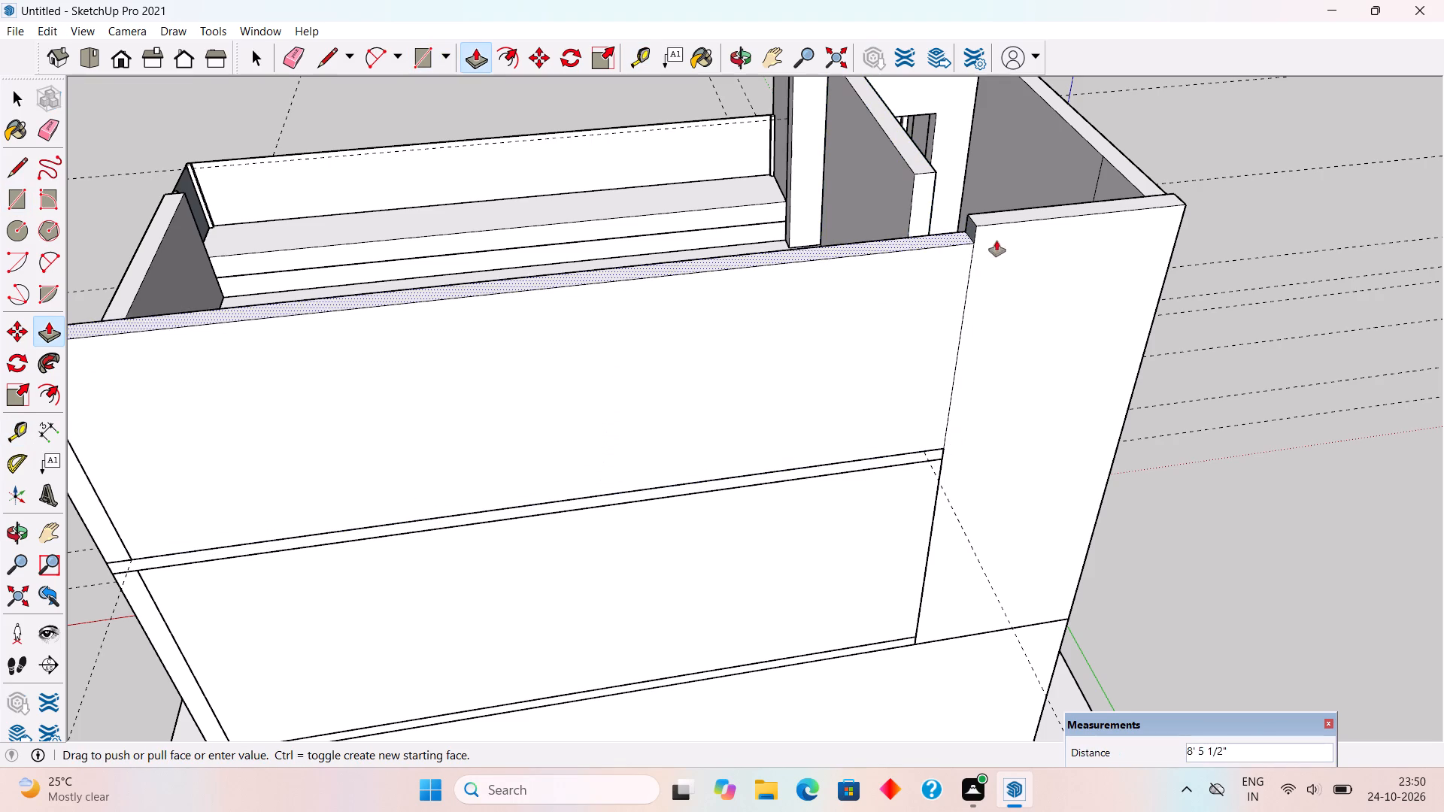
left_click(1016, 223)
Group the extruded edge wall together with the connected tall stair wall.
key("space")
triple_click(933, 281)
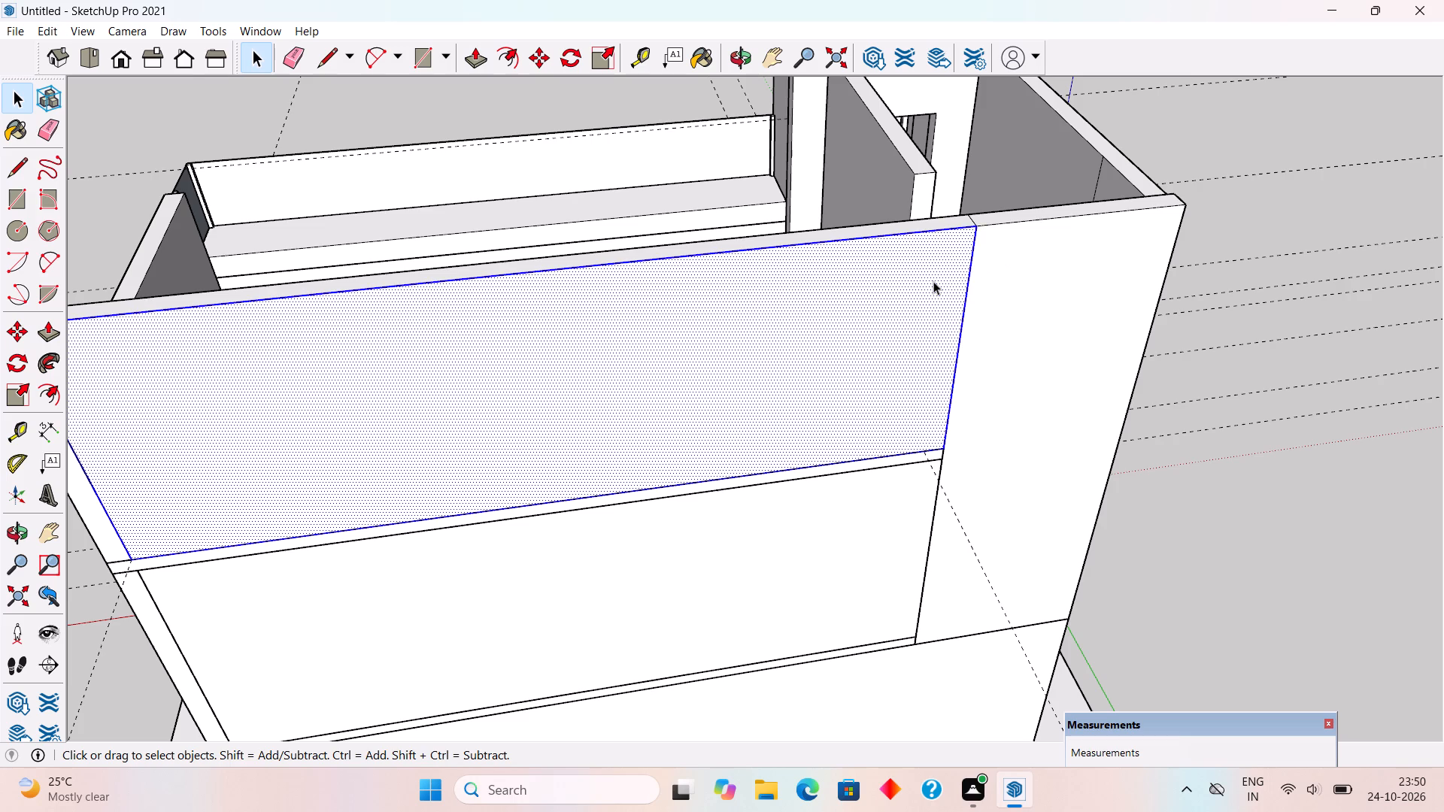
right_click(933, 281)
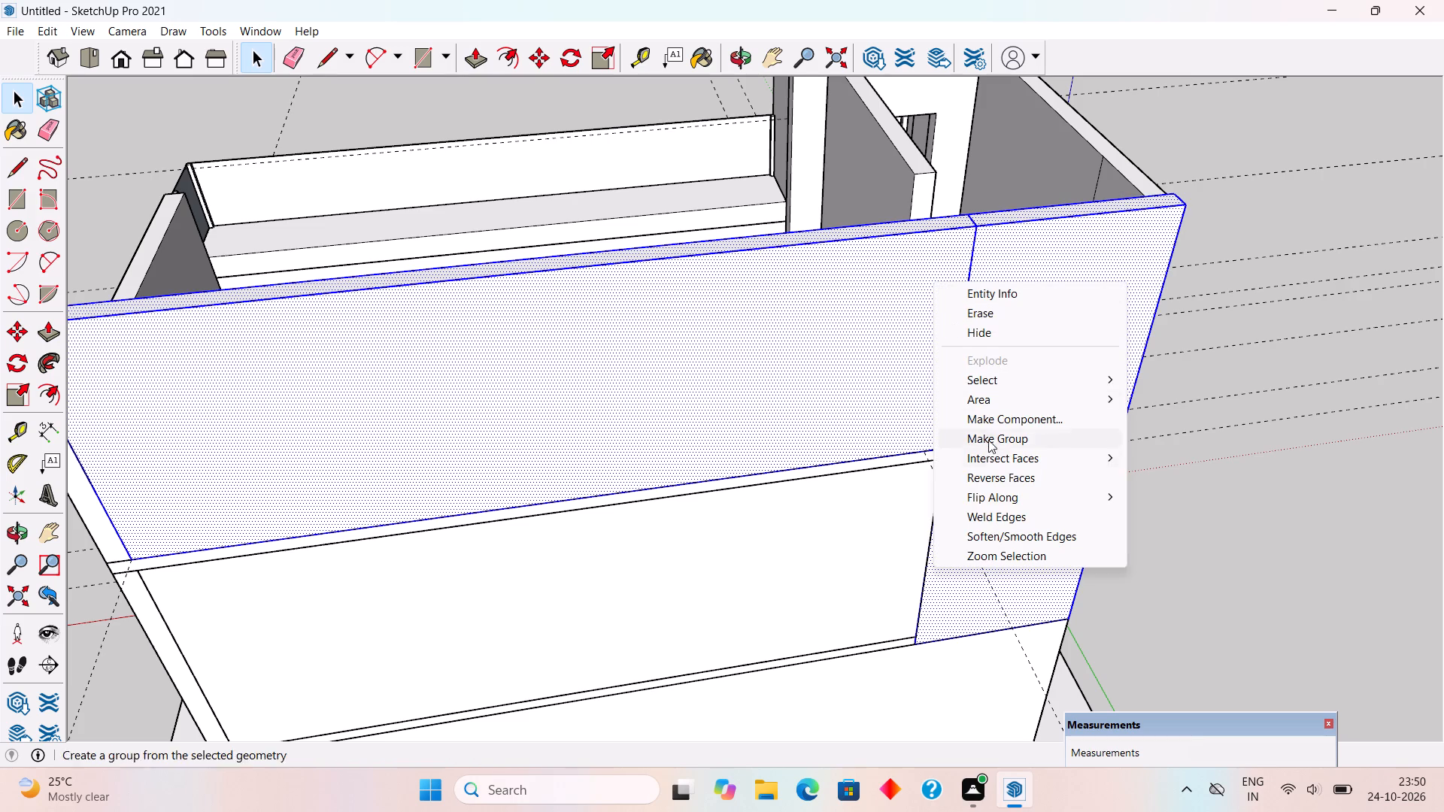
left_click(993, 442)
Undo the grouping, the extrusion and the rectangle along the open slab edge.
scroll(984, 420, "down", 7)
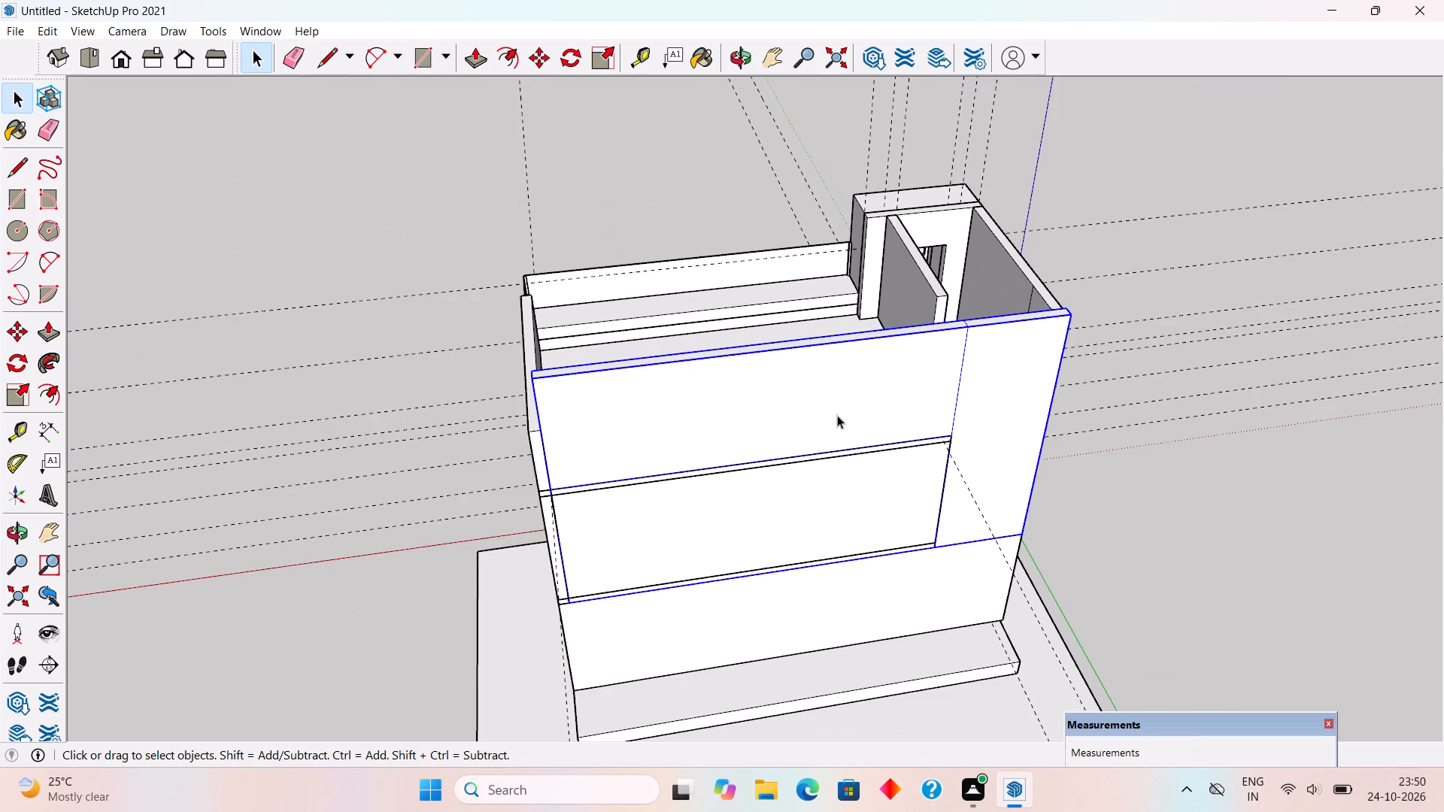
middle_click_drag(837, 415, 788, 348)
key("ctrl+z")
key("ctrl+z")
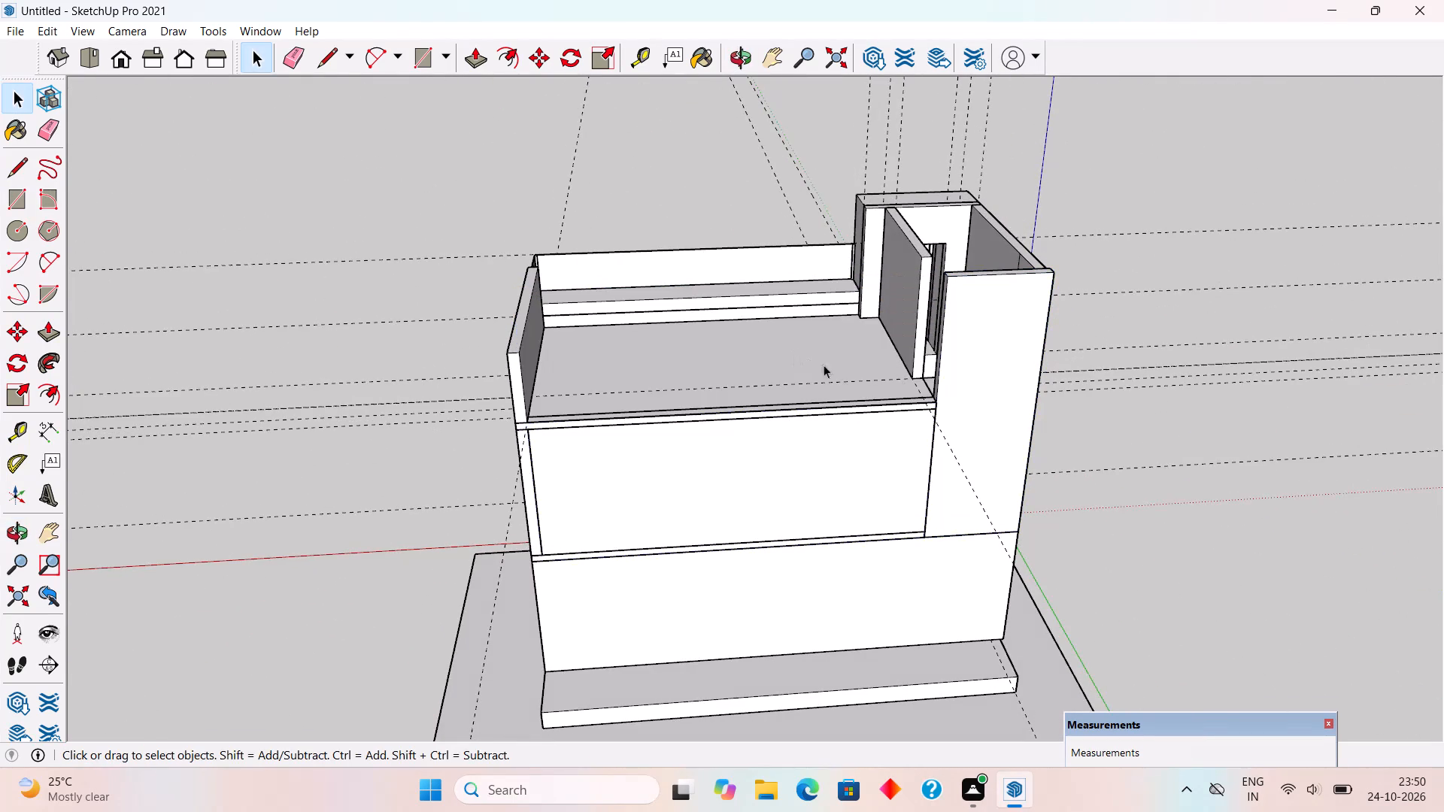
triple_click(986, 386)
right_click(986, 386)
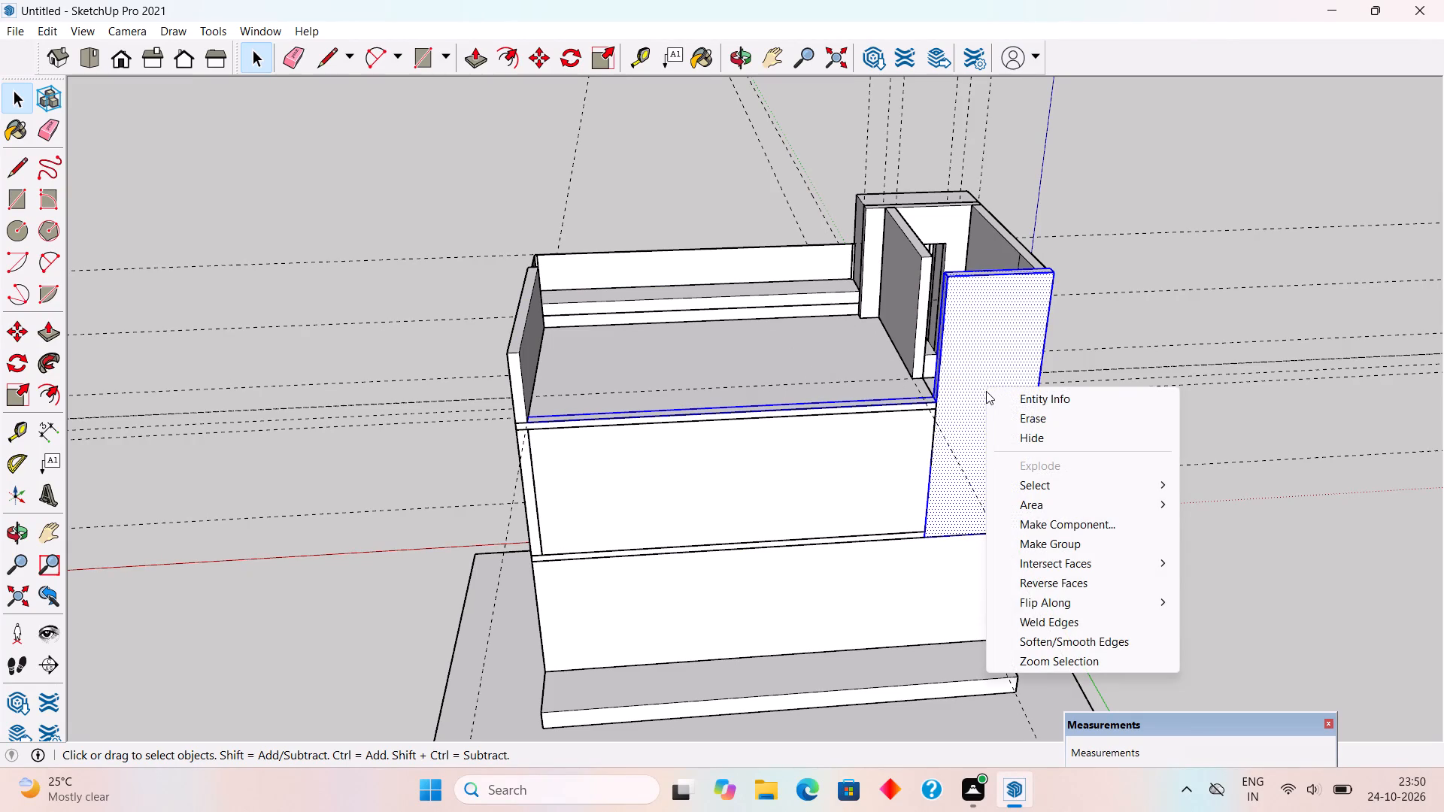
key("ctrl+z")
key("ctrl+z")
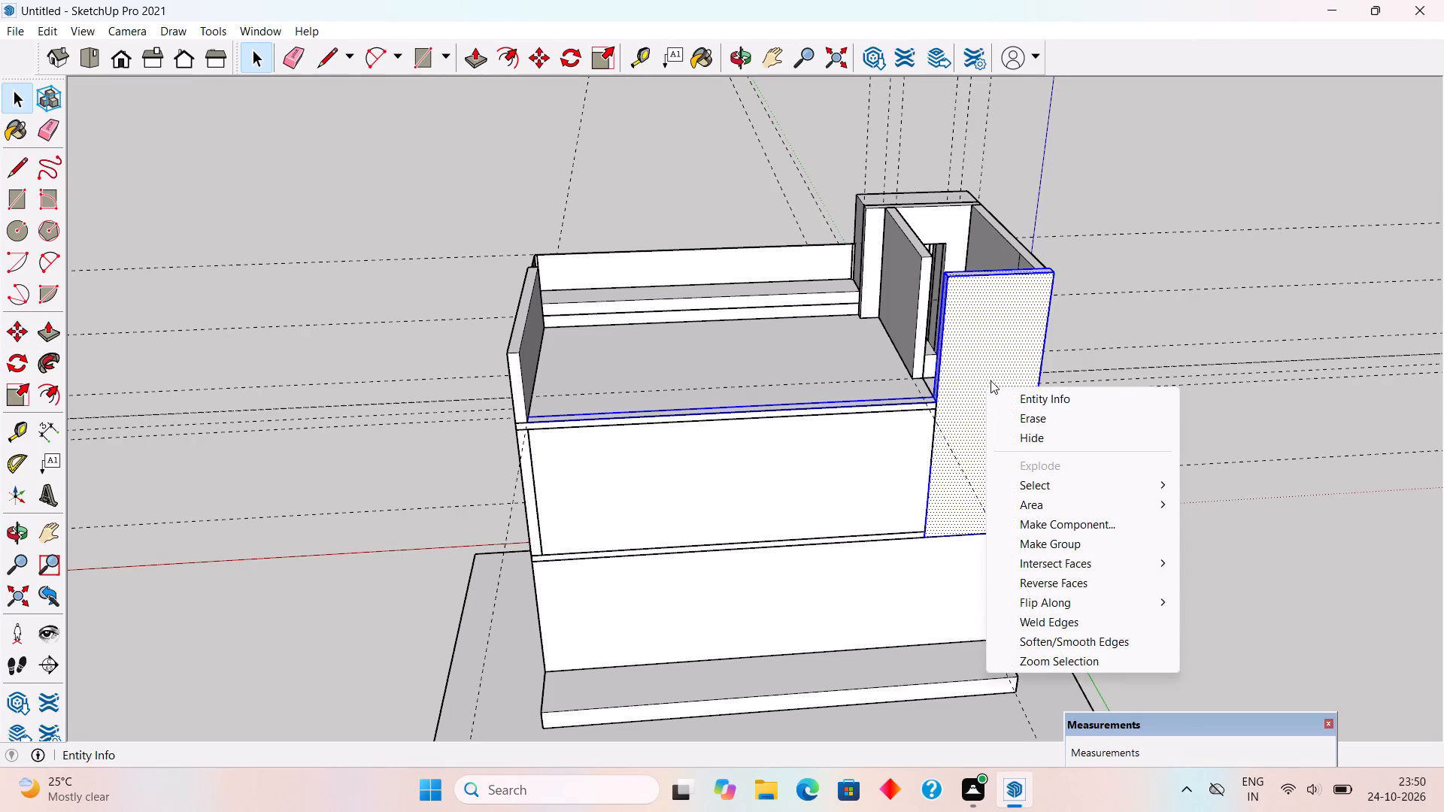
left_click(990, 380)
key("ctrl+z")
Make the tall stair wall at the end of the open slab edge a group of its own.
triple_click(990, 380)
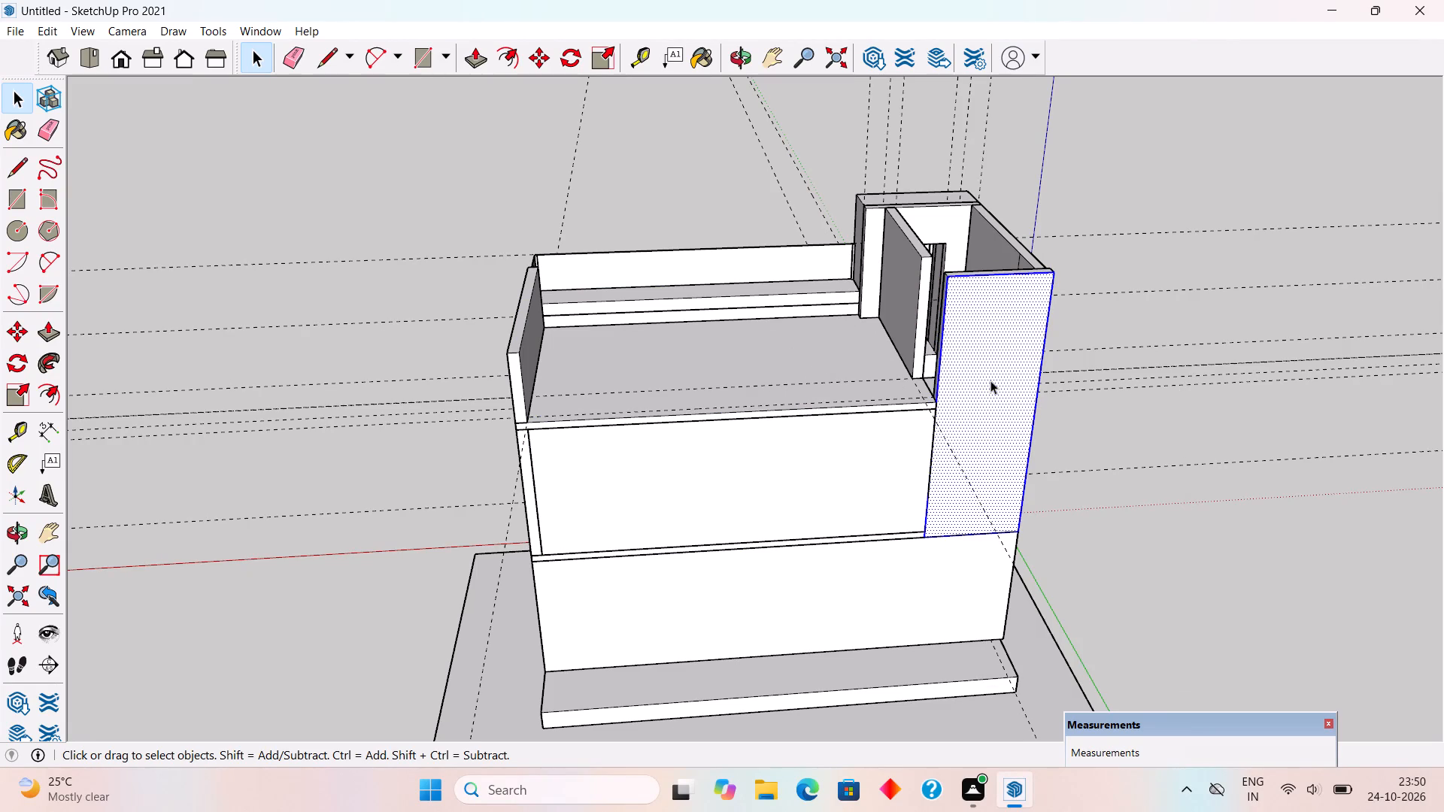
right_click(990, 377)
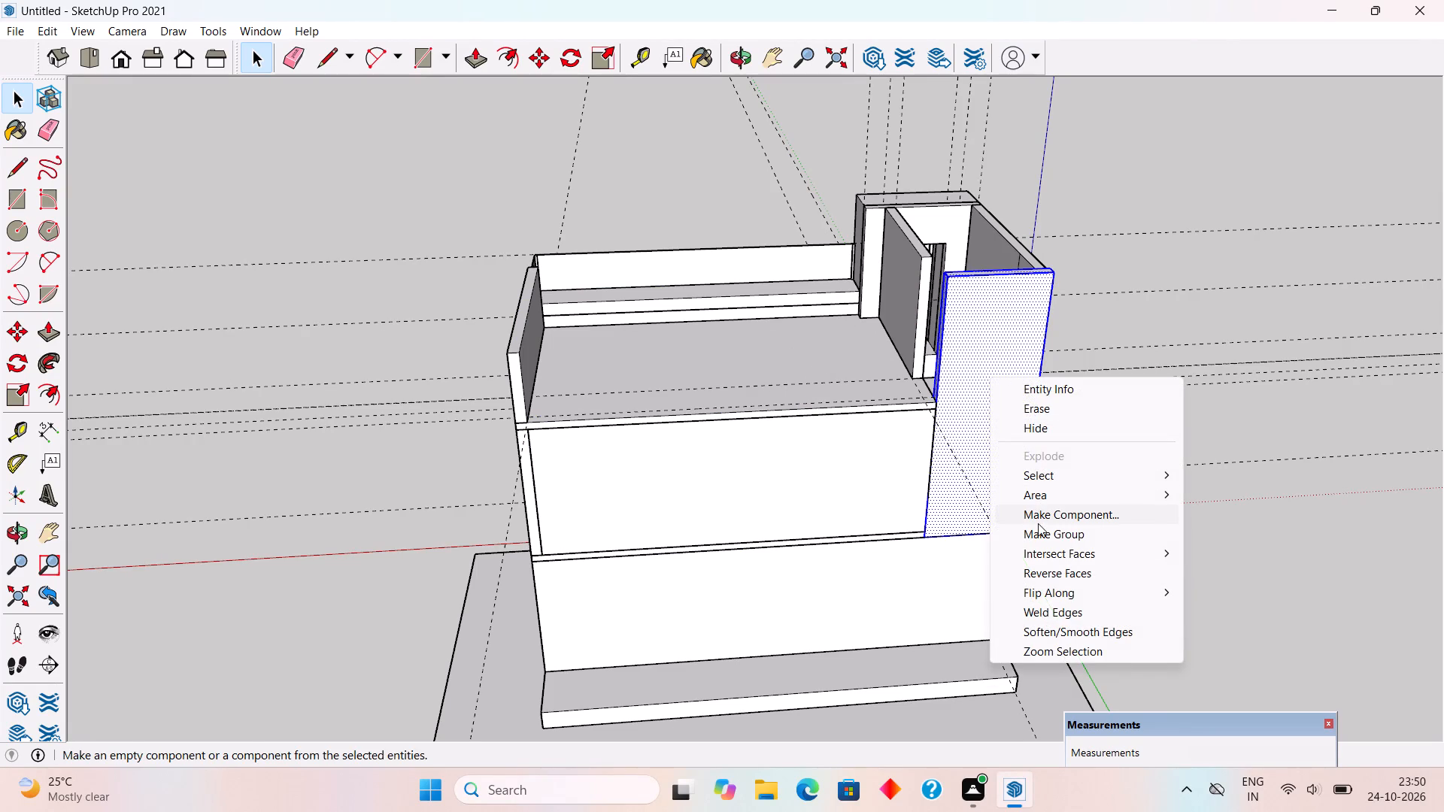
left_click(1042, 536)
Draw a 9" by about 27' 3" rectangle along the open slab edge and extrude it to the top of the adjoining low parapet.
middle_click_drag(790, 342, 808, 501)
scroll(808, 500, "down", 1)
scroll(794, 585, "up", 3)
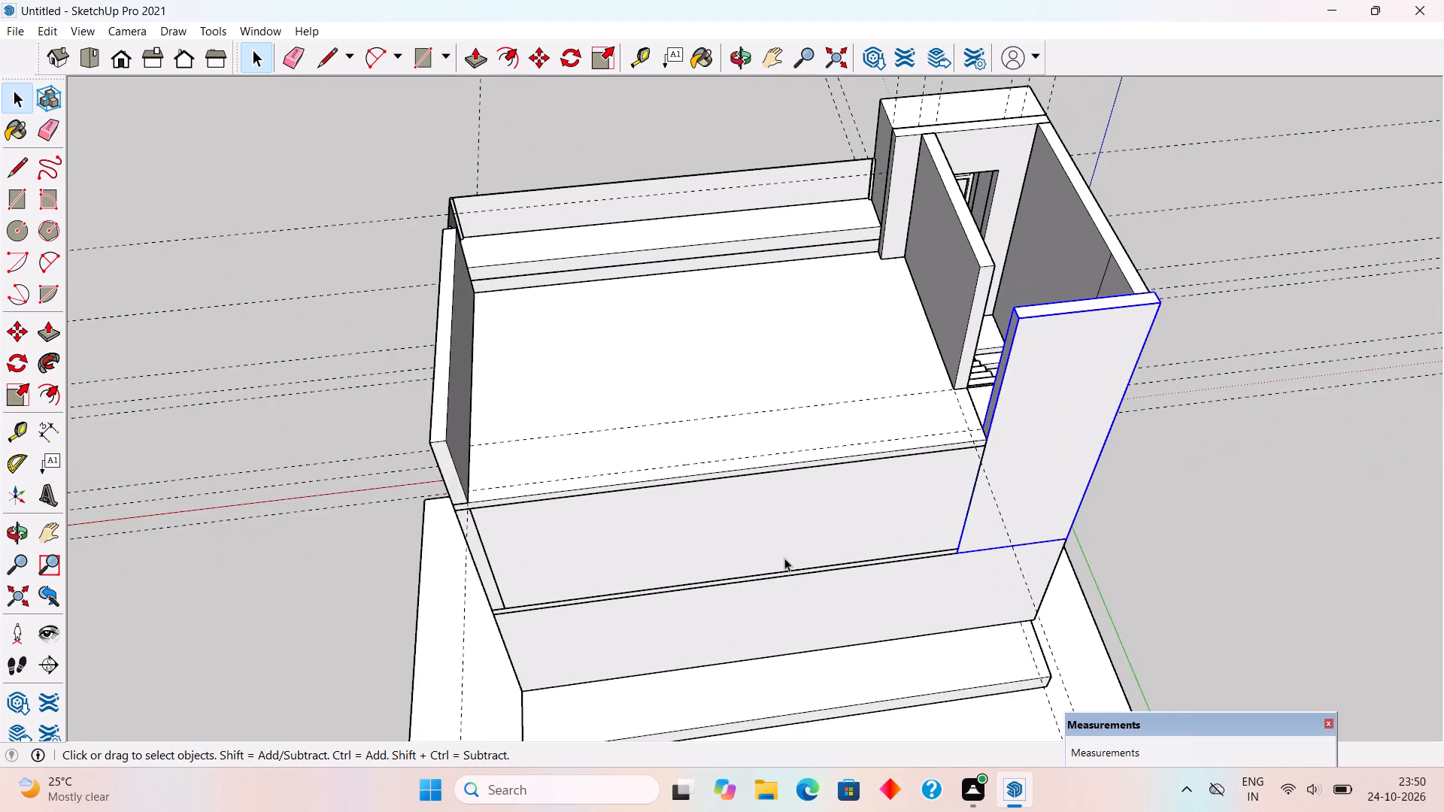
scroll(784, 558, "up", 3)
key("r")
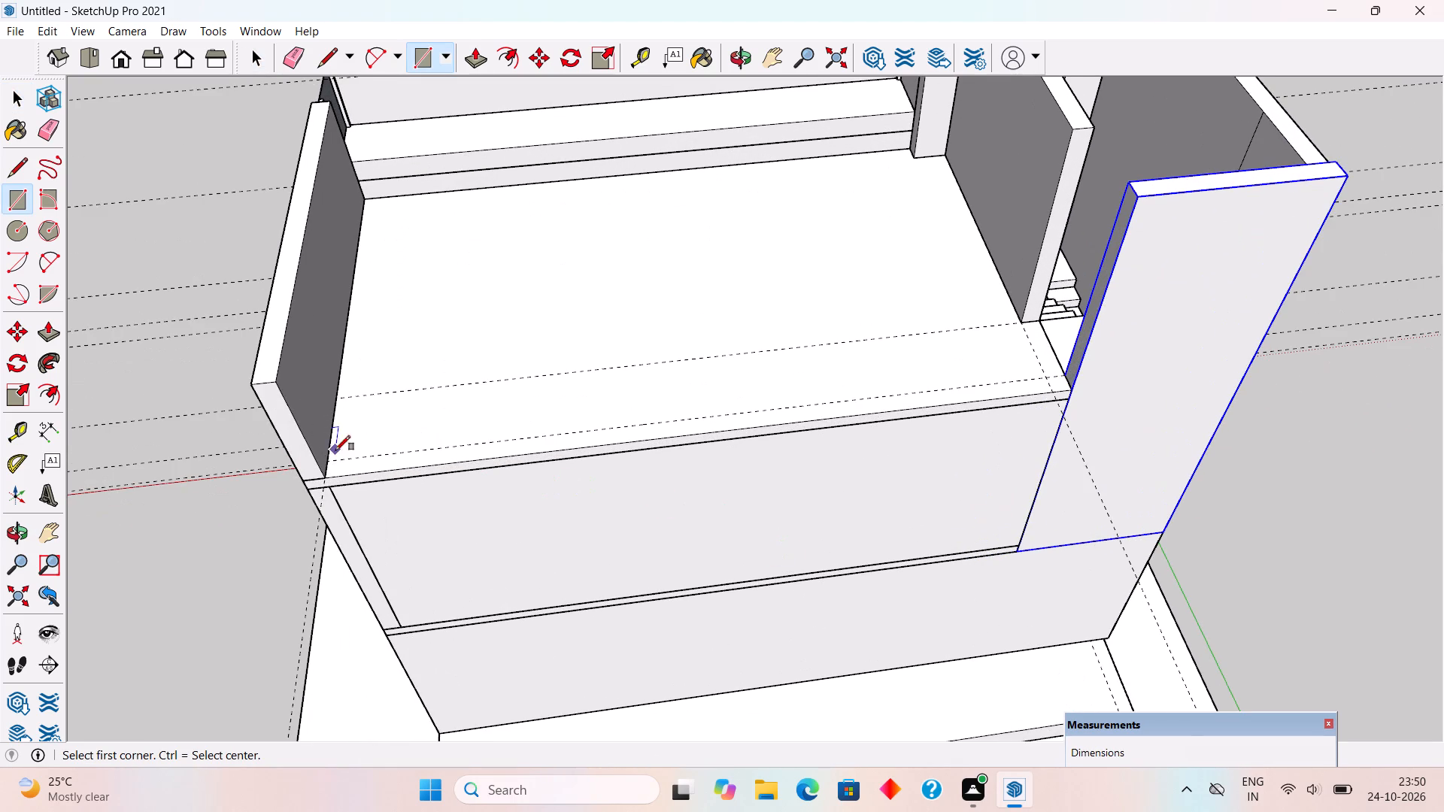
left_click(329, 463)
left_click(1066, 394)
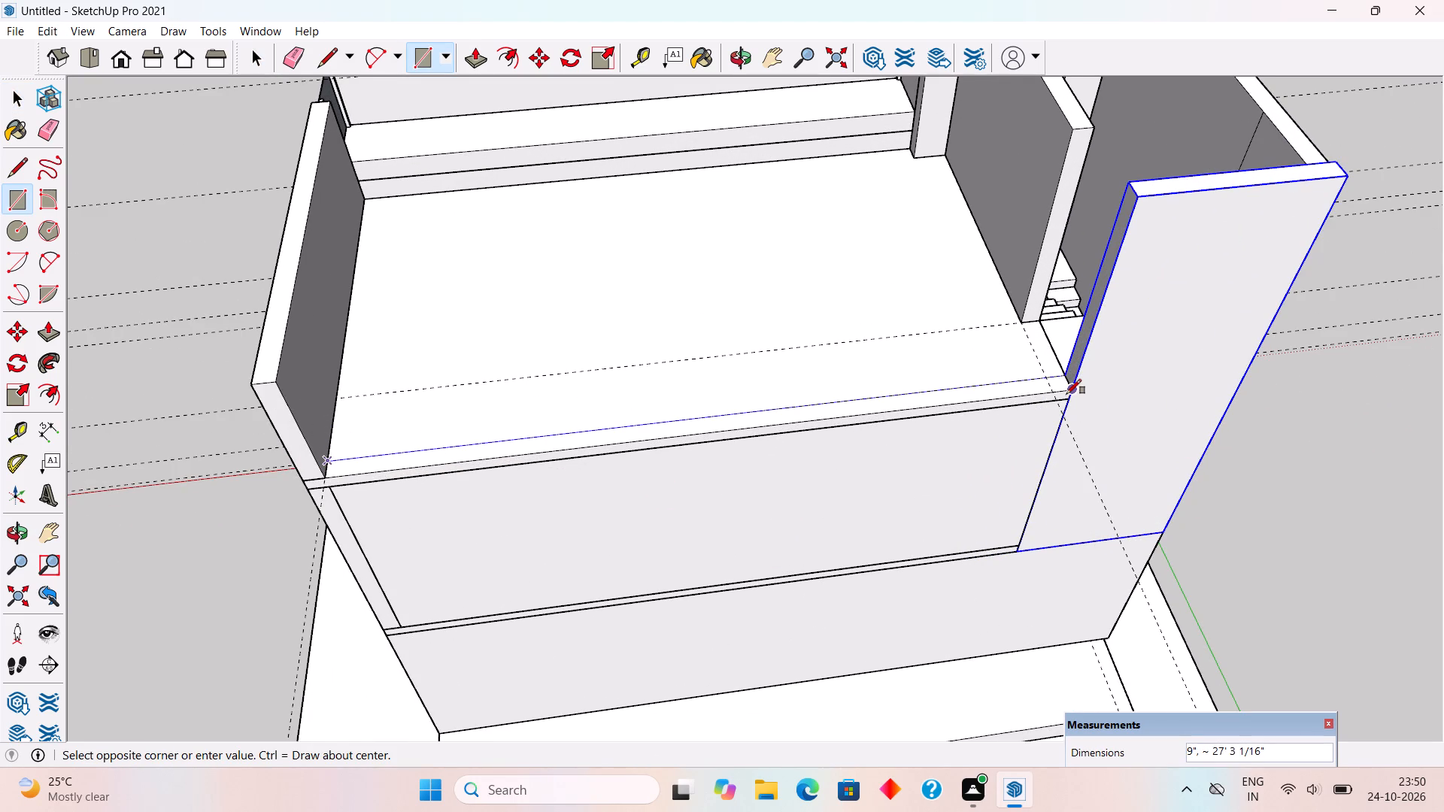
key("m")
key("p")
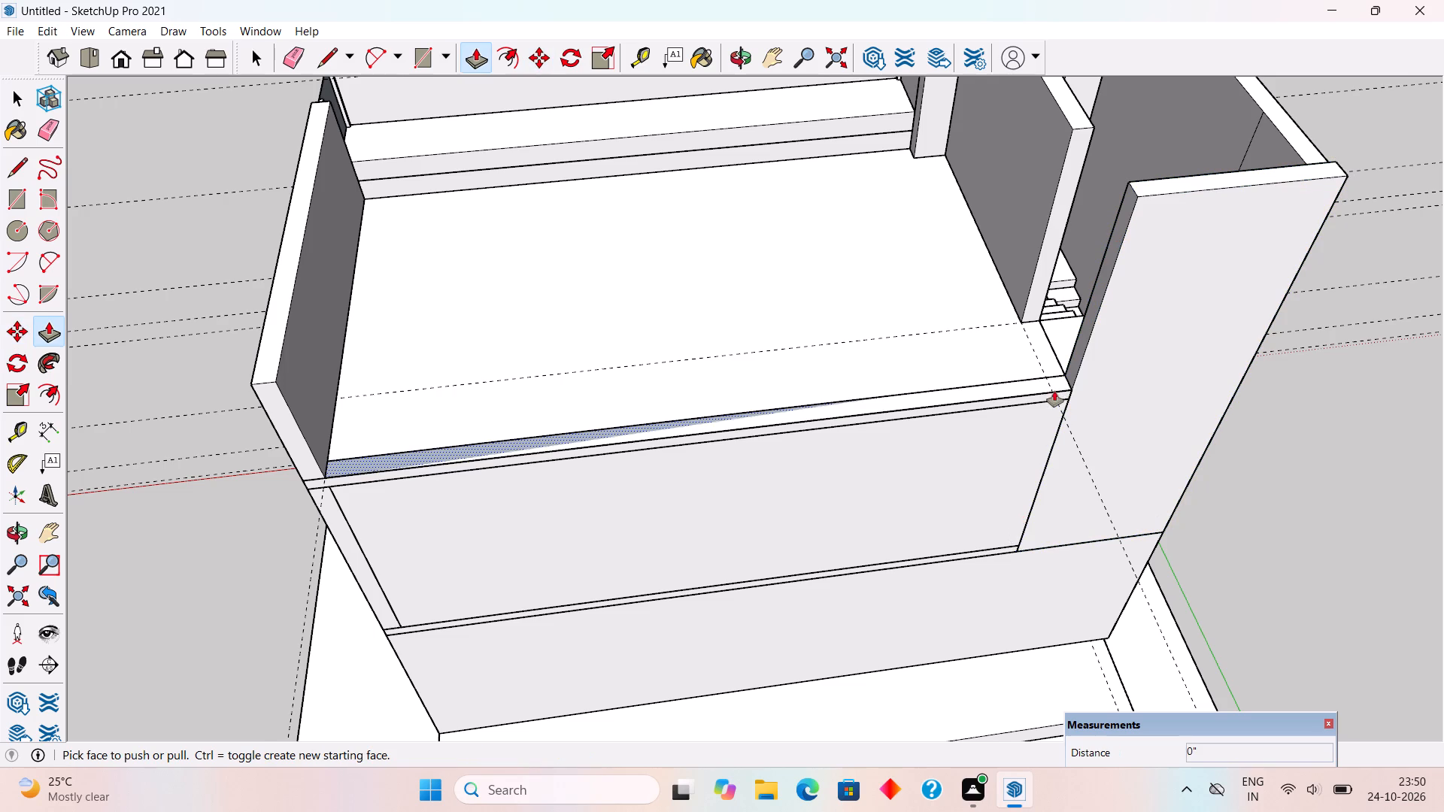
left_click(1040, 384)
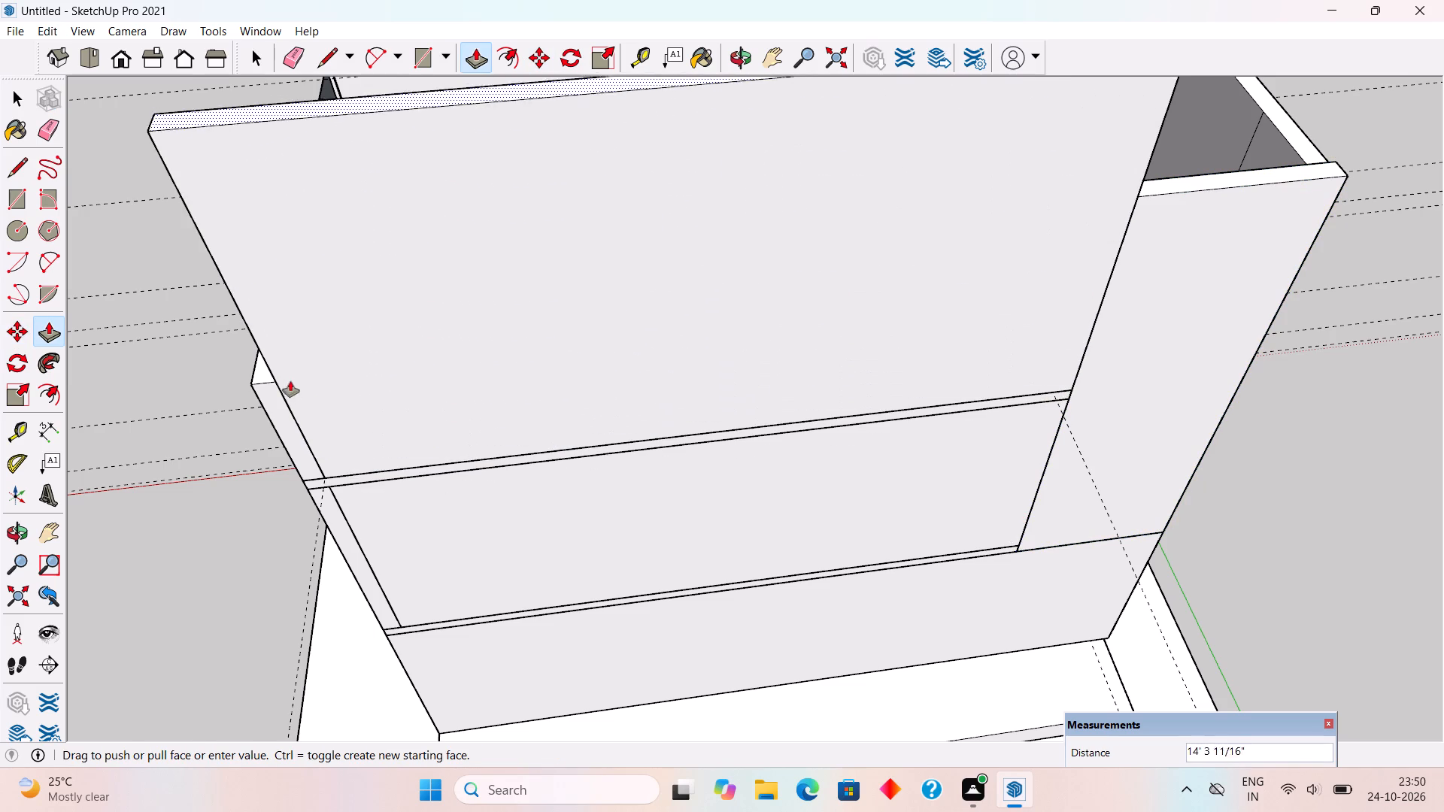
left_click(265, 375)
Make the new parapet along the long slab edge a group.
key("space")
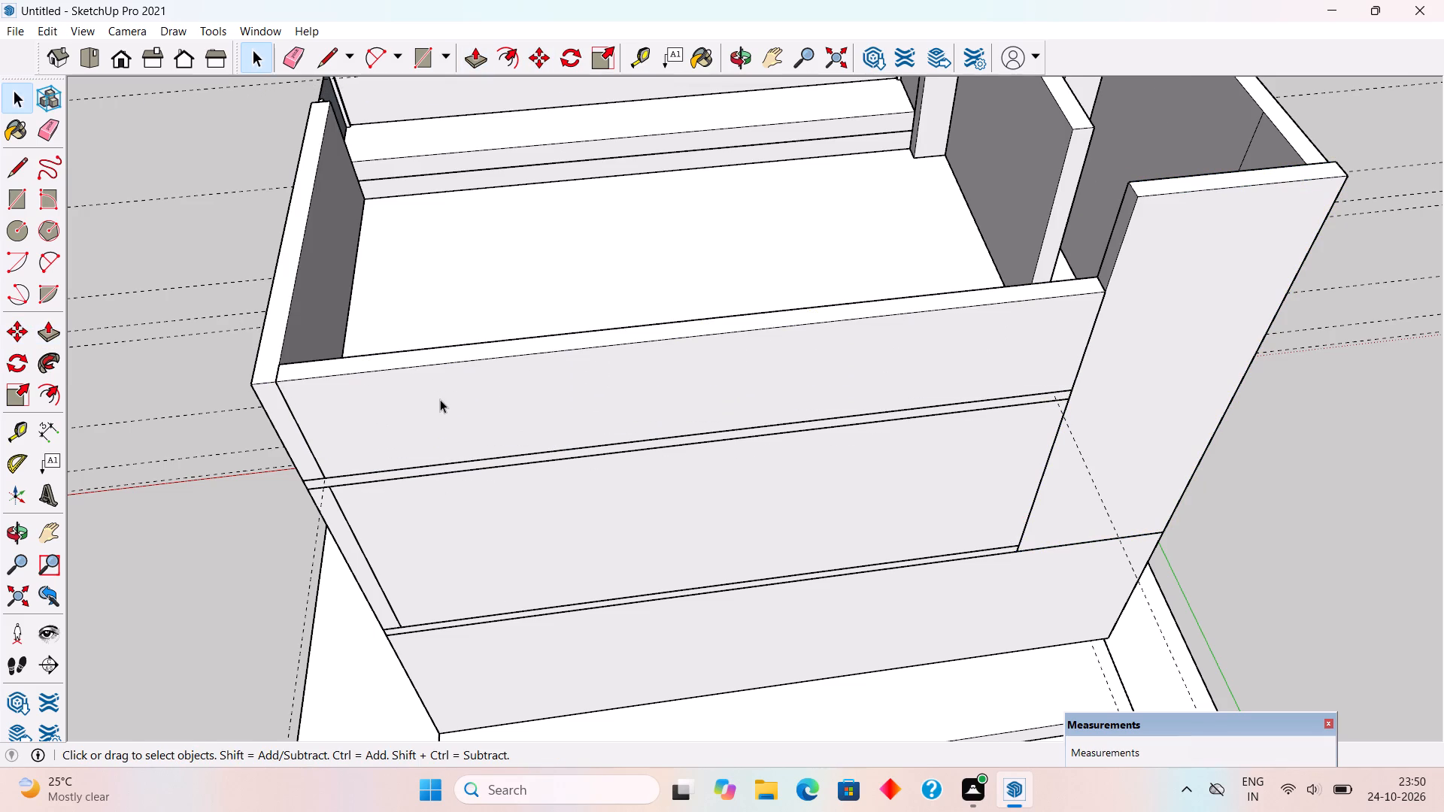
triple_click(440, 399)
right_click(440, 399)
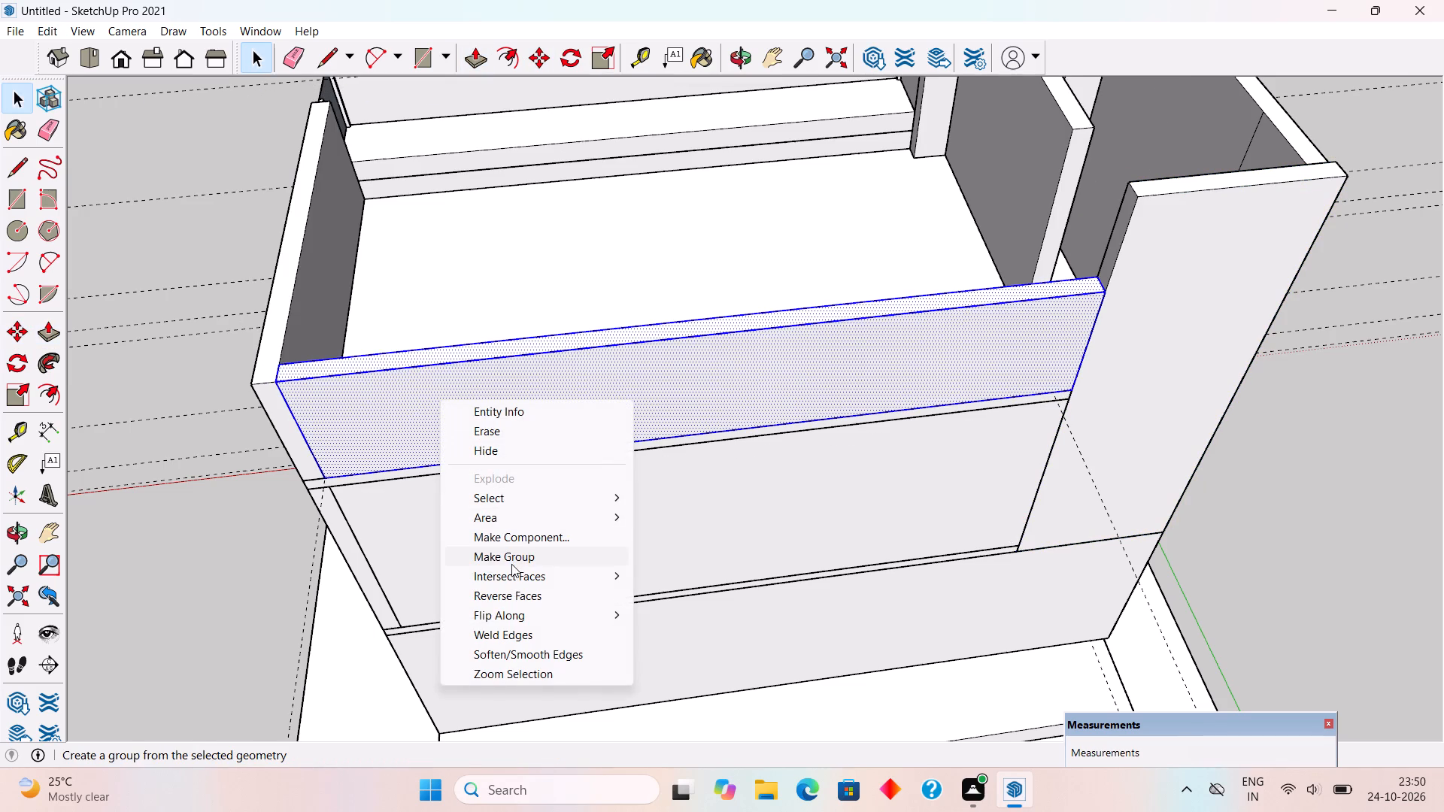
left_click(509, 554)
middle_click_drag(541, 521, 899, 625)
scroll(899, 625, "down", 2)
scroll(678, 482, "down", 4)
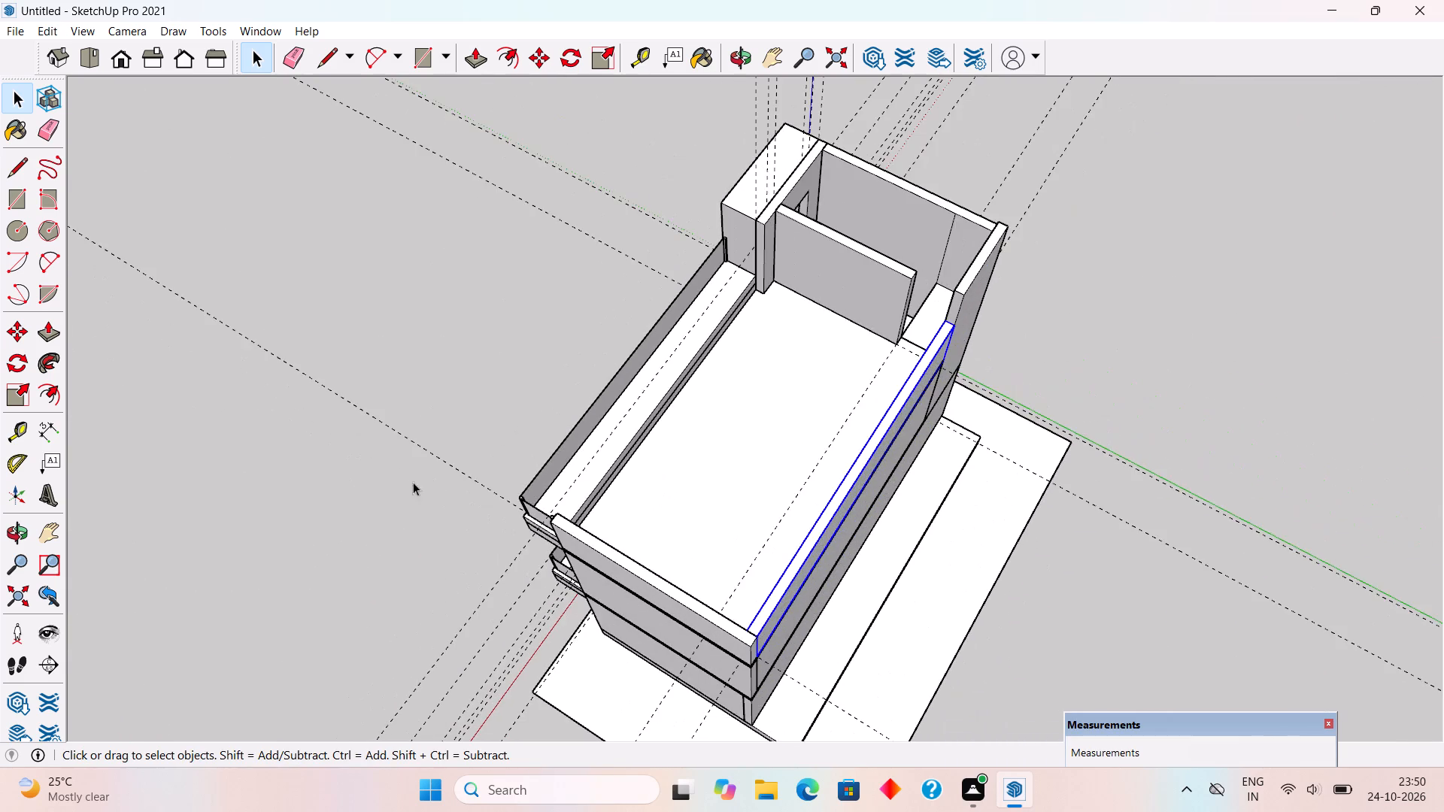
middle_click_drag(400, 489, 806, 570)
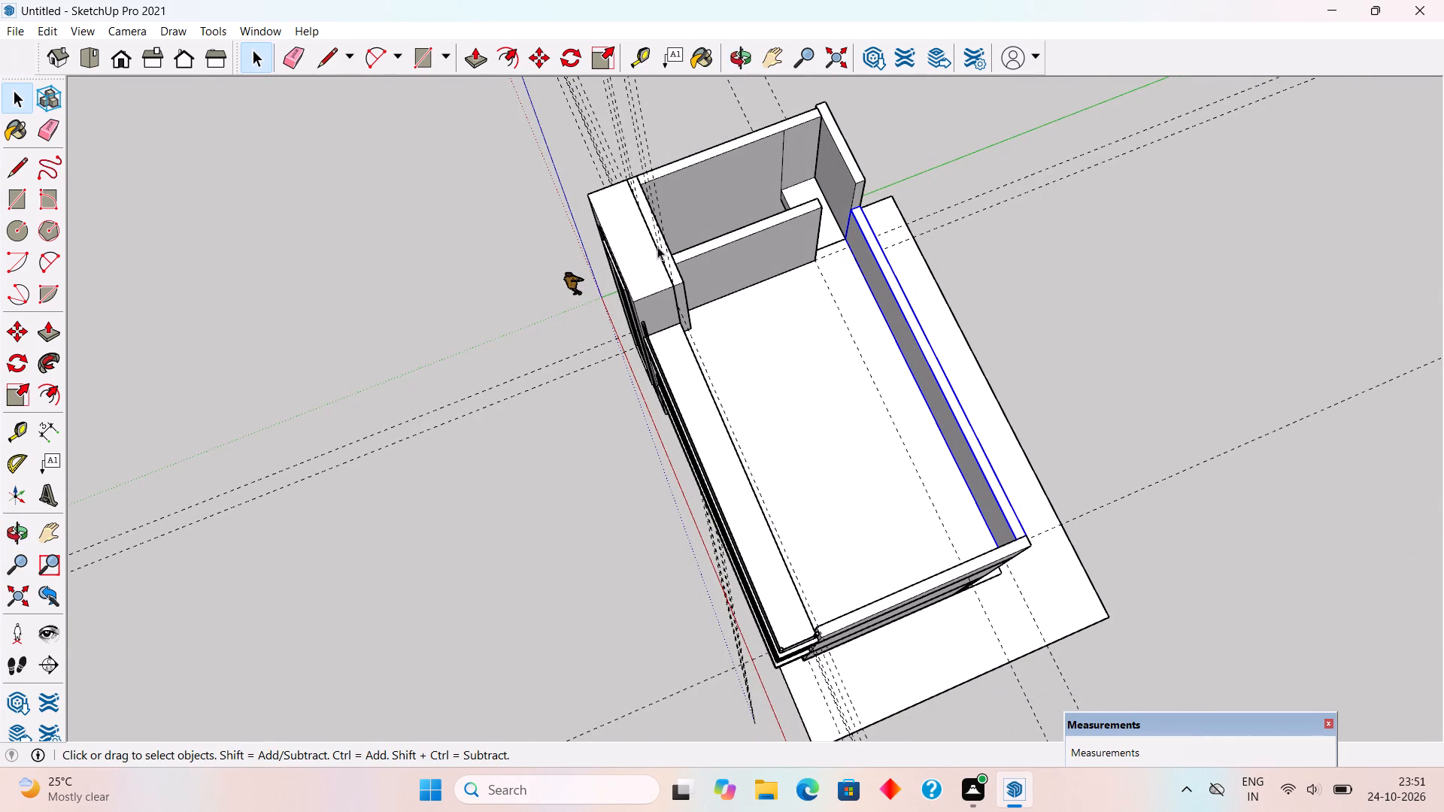
Draw a rectangle about 6' 9" by 18' 9" over the rooftop stair enclosure's wall tops and extrude it up 1' as a roof slab.
scroll(724, 123, "up", 6)
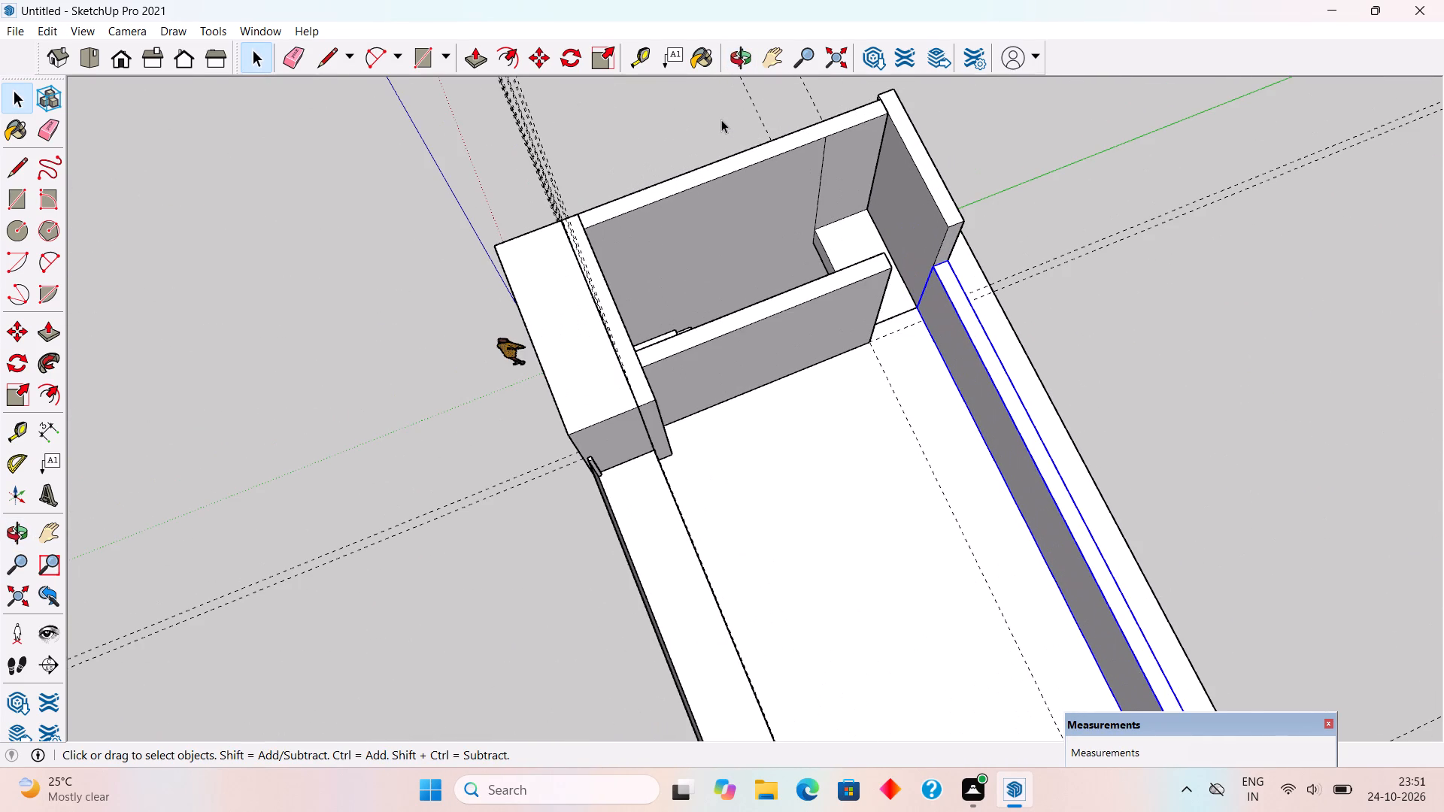
key("r")
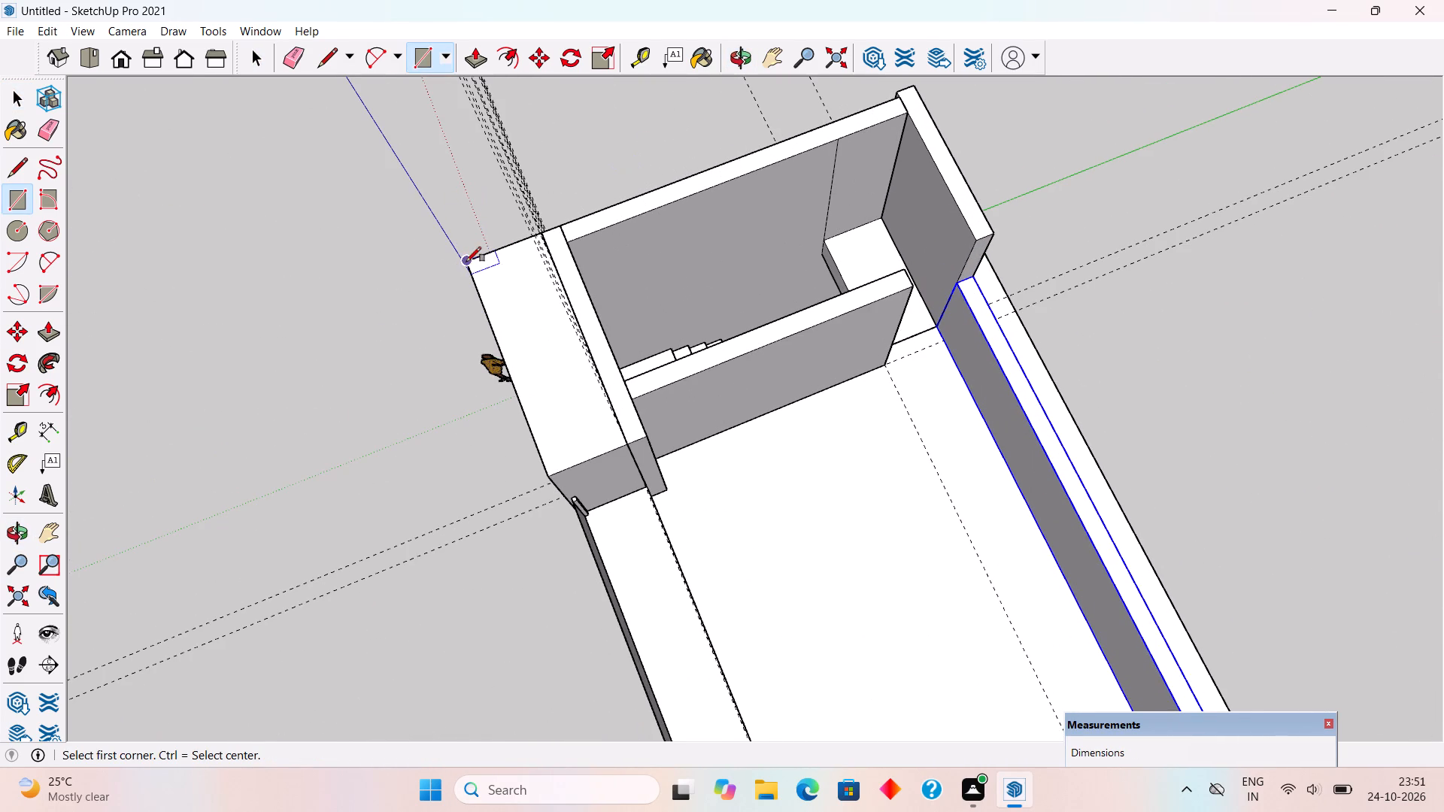
left_click(472, 261)
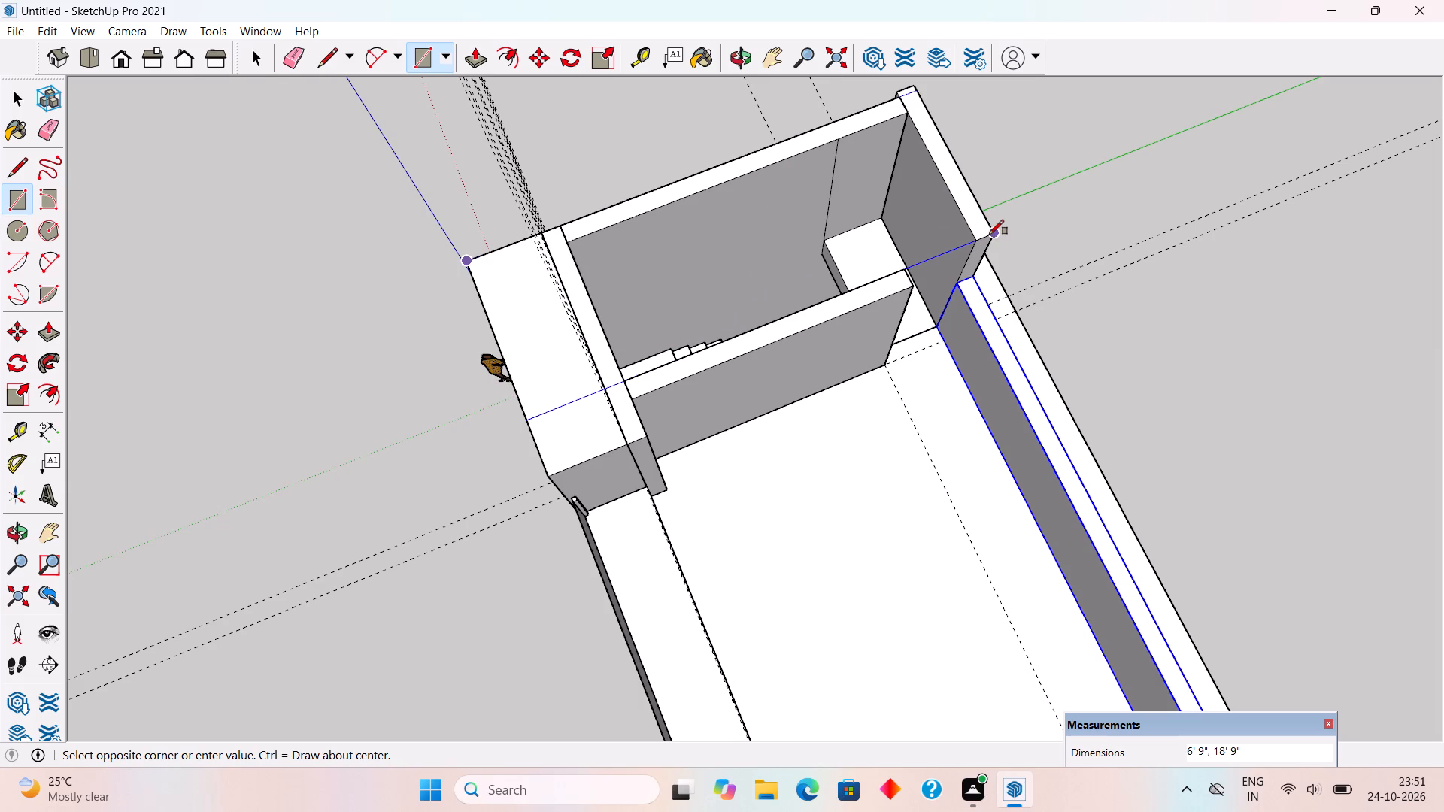
left_click(990, 235)
middle_click_drag(911, 327, 1333, 191)
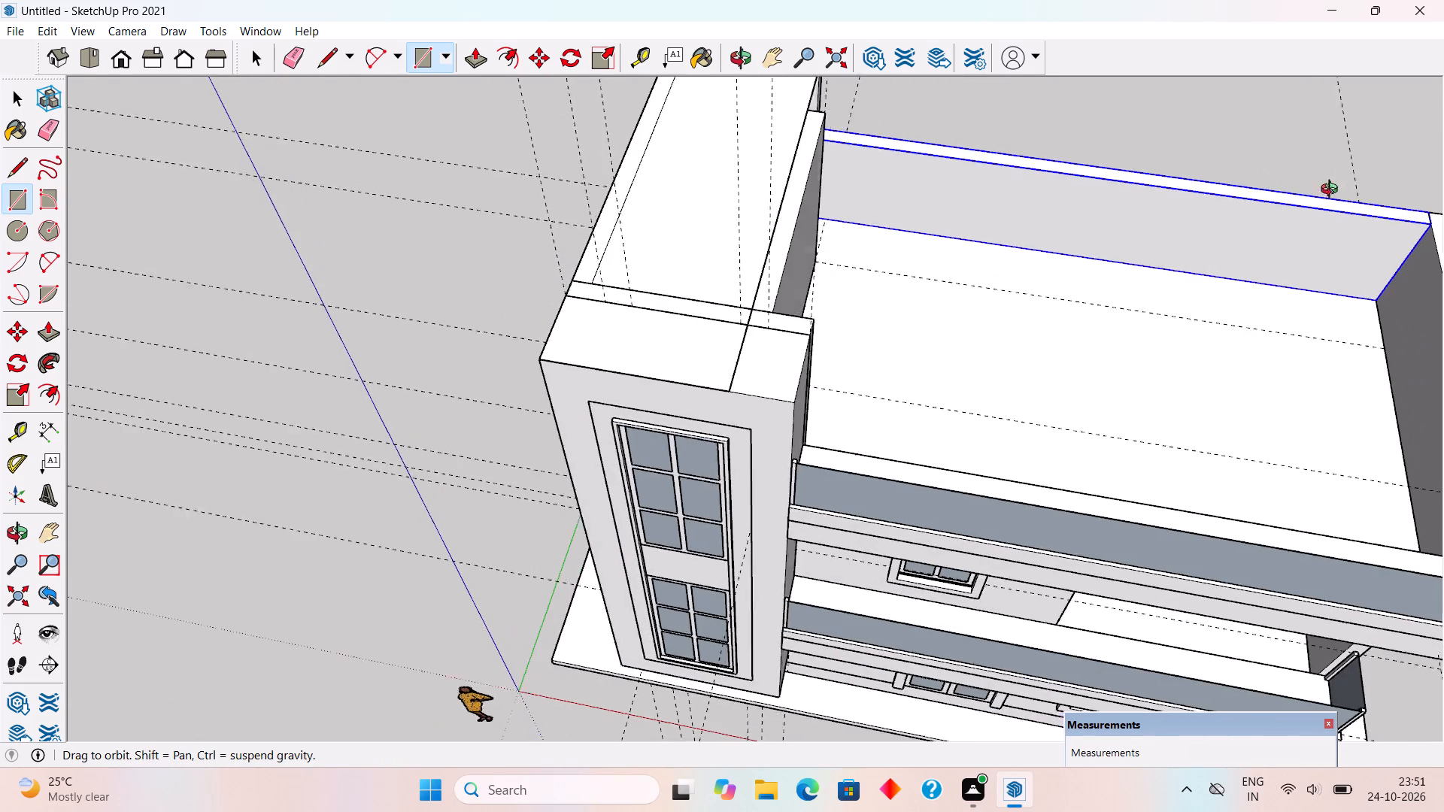
middle_click_drag(1333, 191, 1339, 195)
middle_click_drag(718, 256, 171, 135)
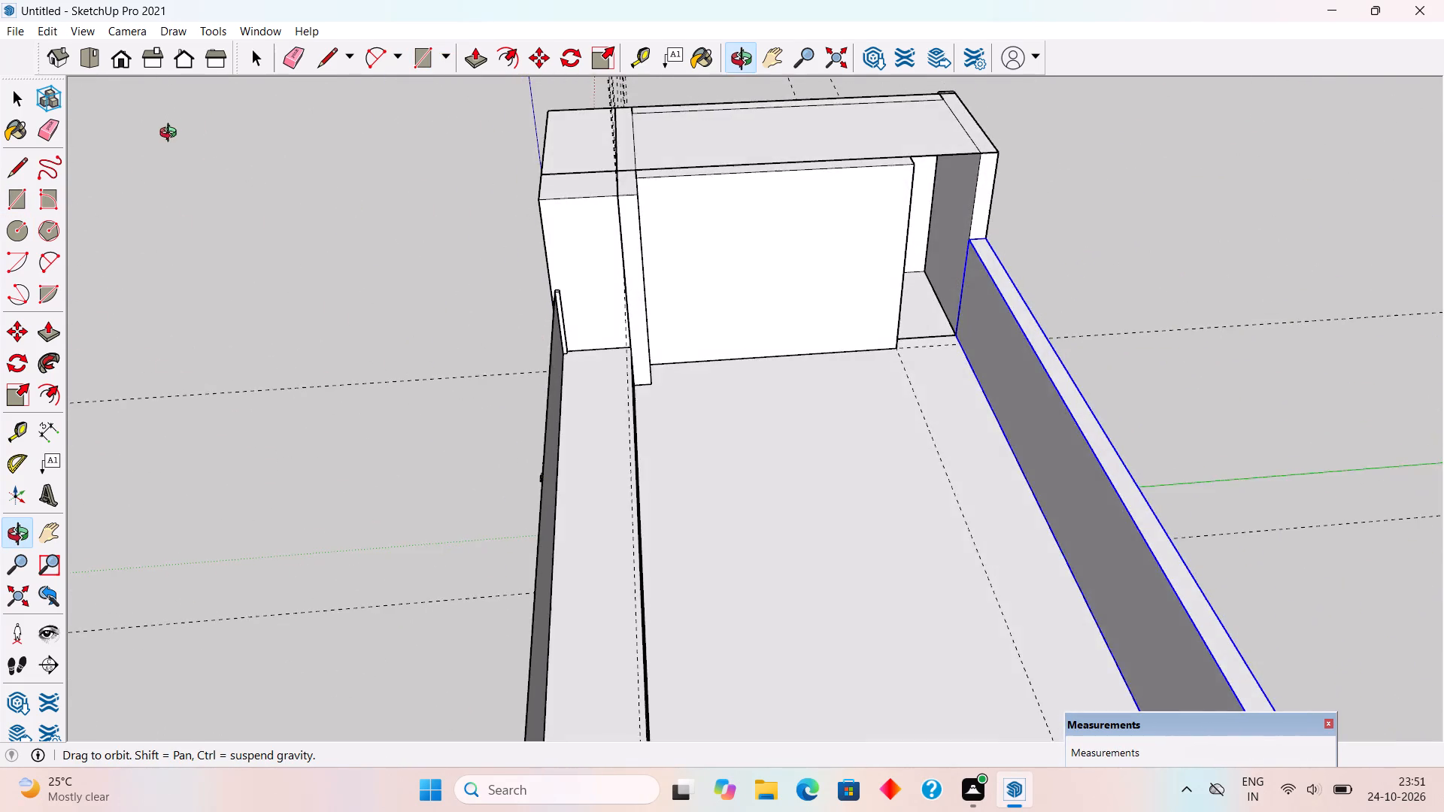
middle_click_drag(171, 135, 482, 348)
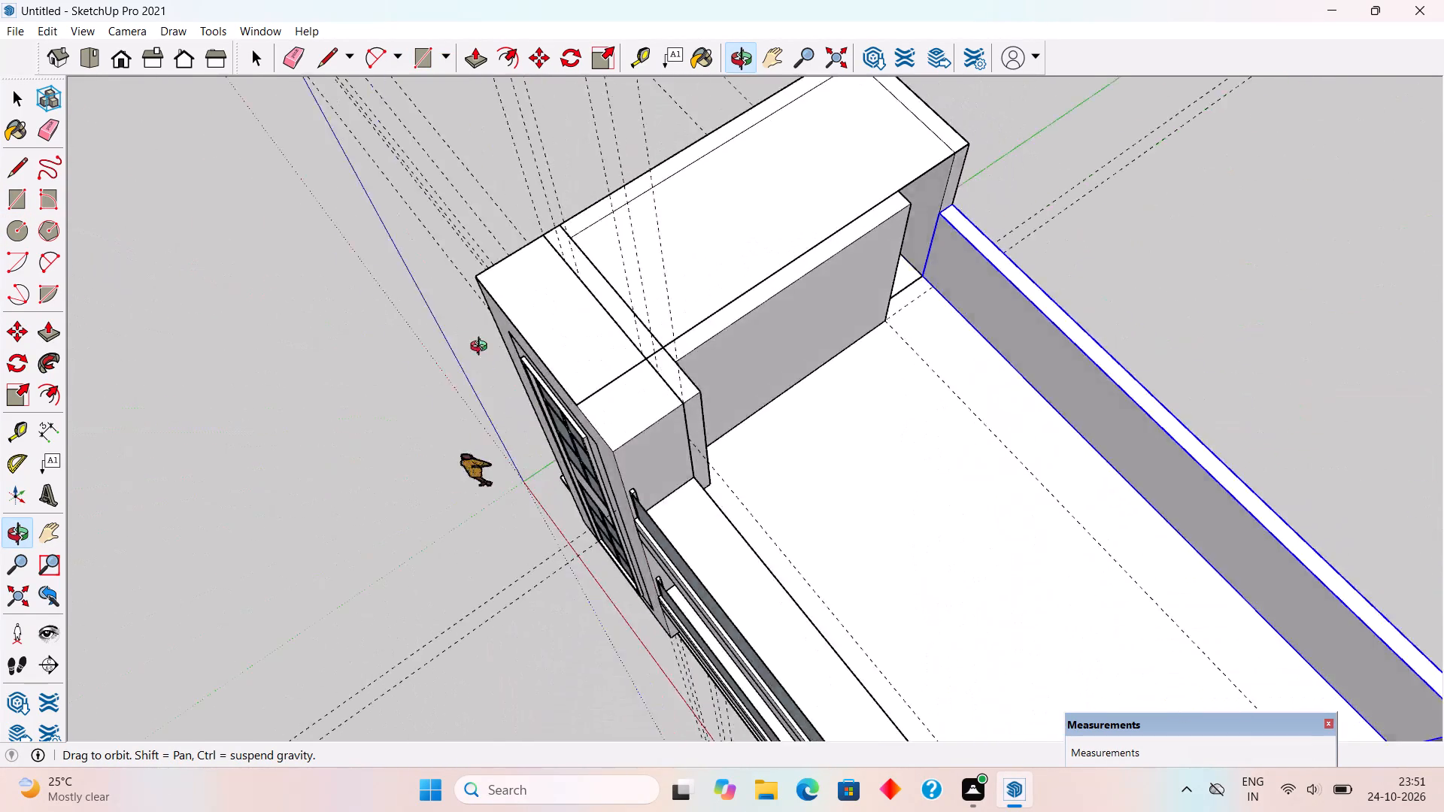
middle_click_drag(482, 348, 609, 345)
key("p")
left_click(625, 346)
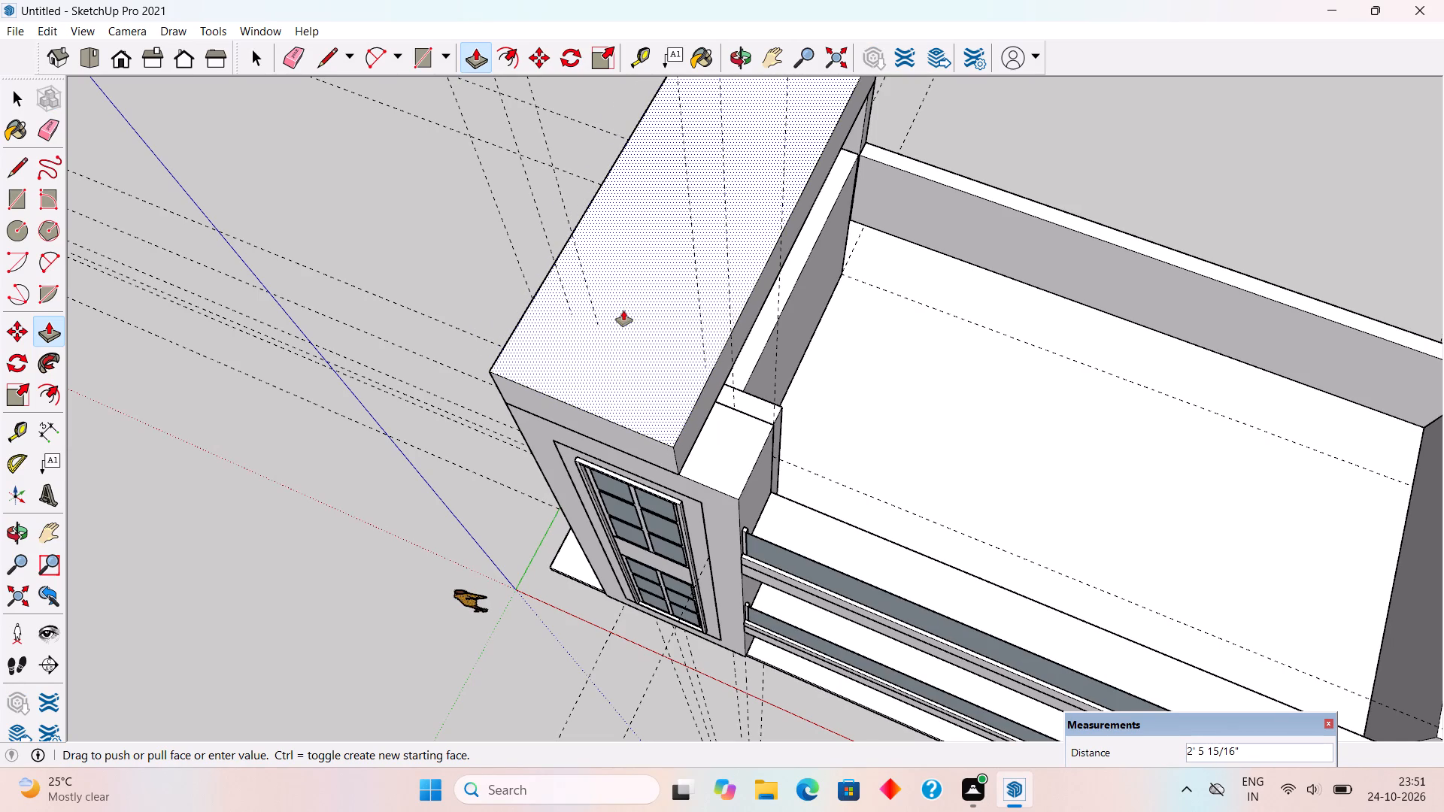
type("1'")
key("Return")
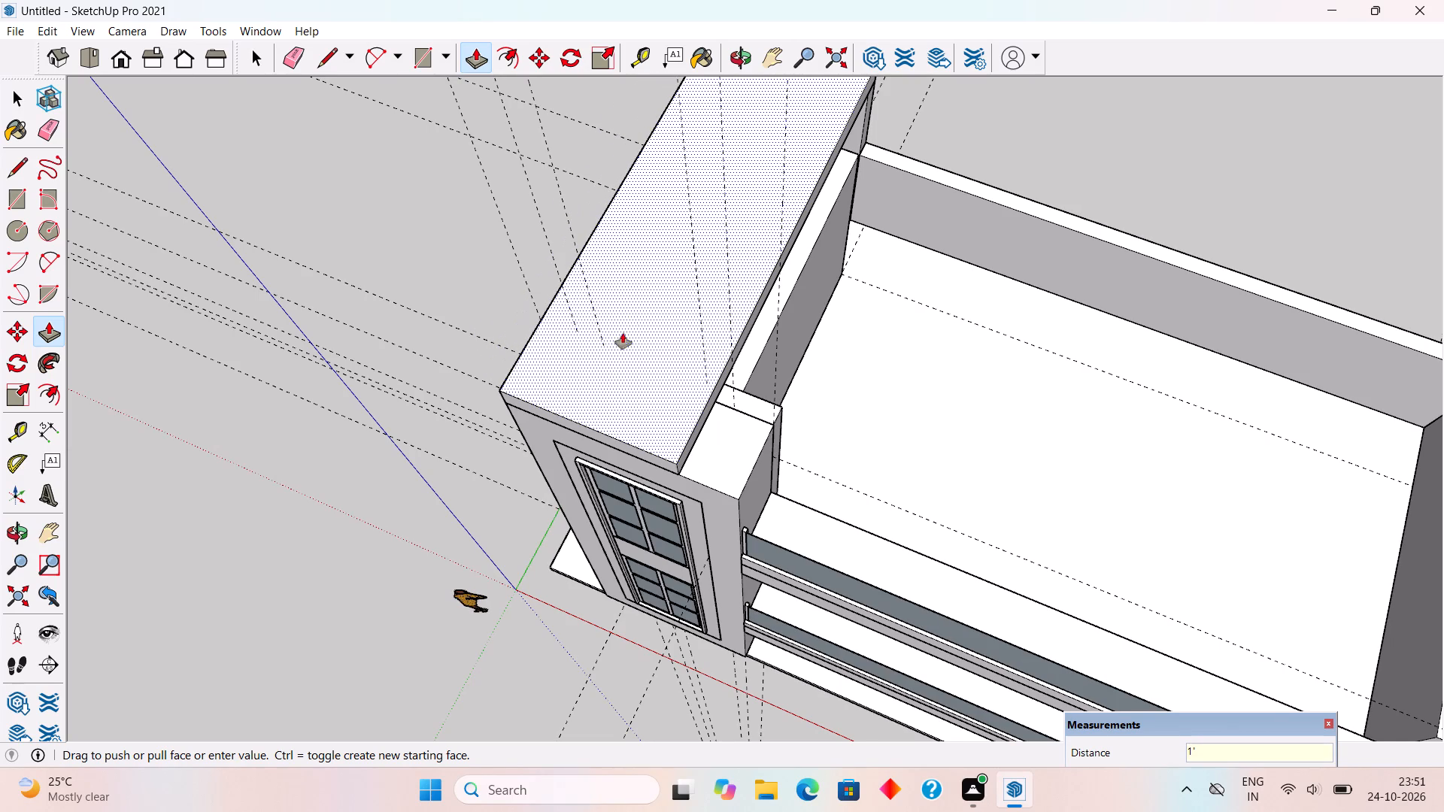
Pull the stair roof slab's short edge above the tall stair window outward 3'.
left_click(633, 450)
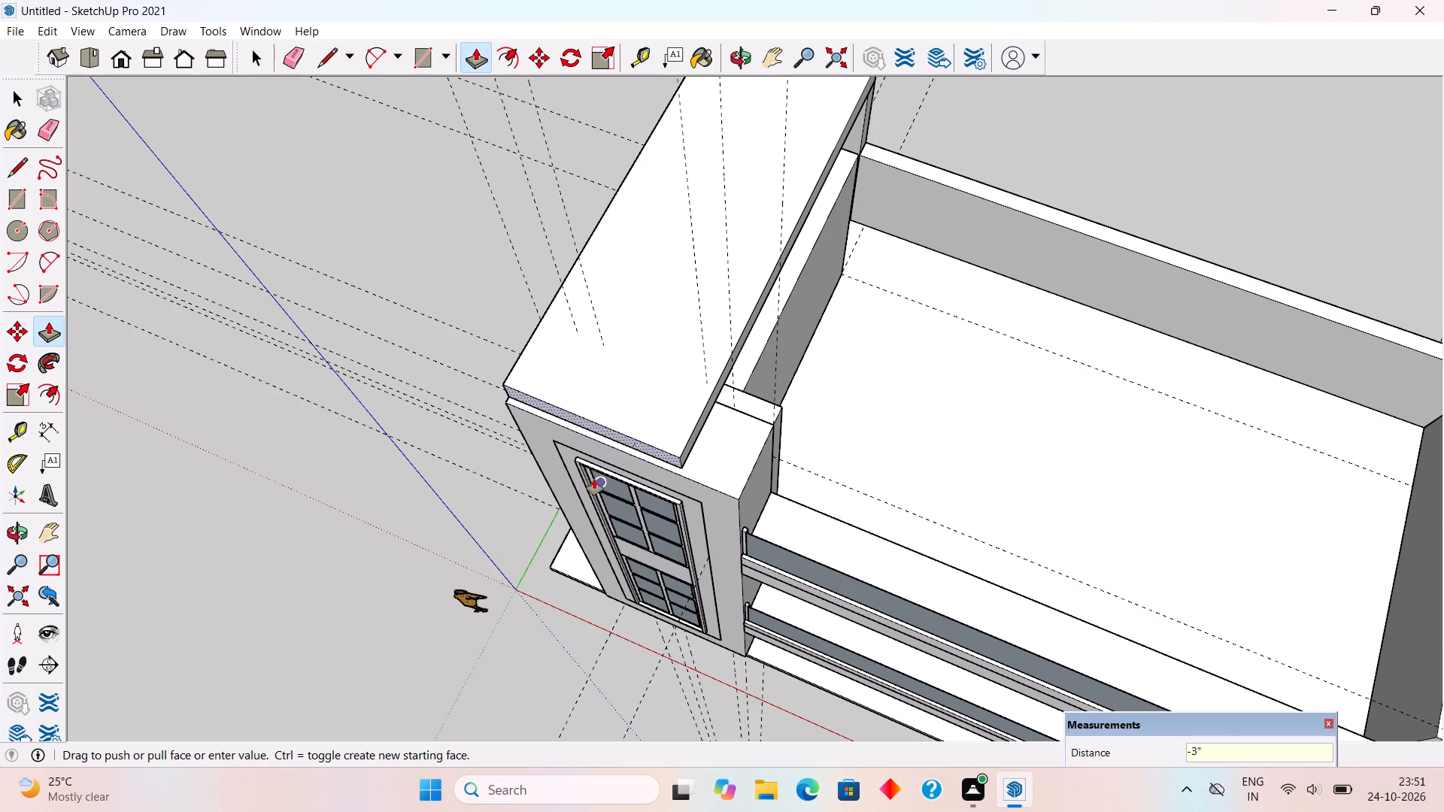
type("3'")
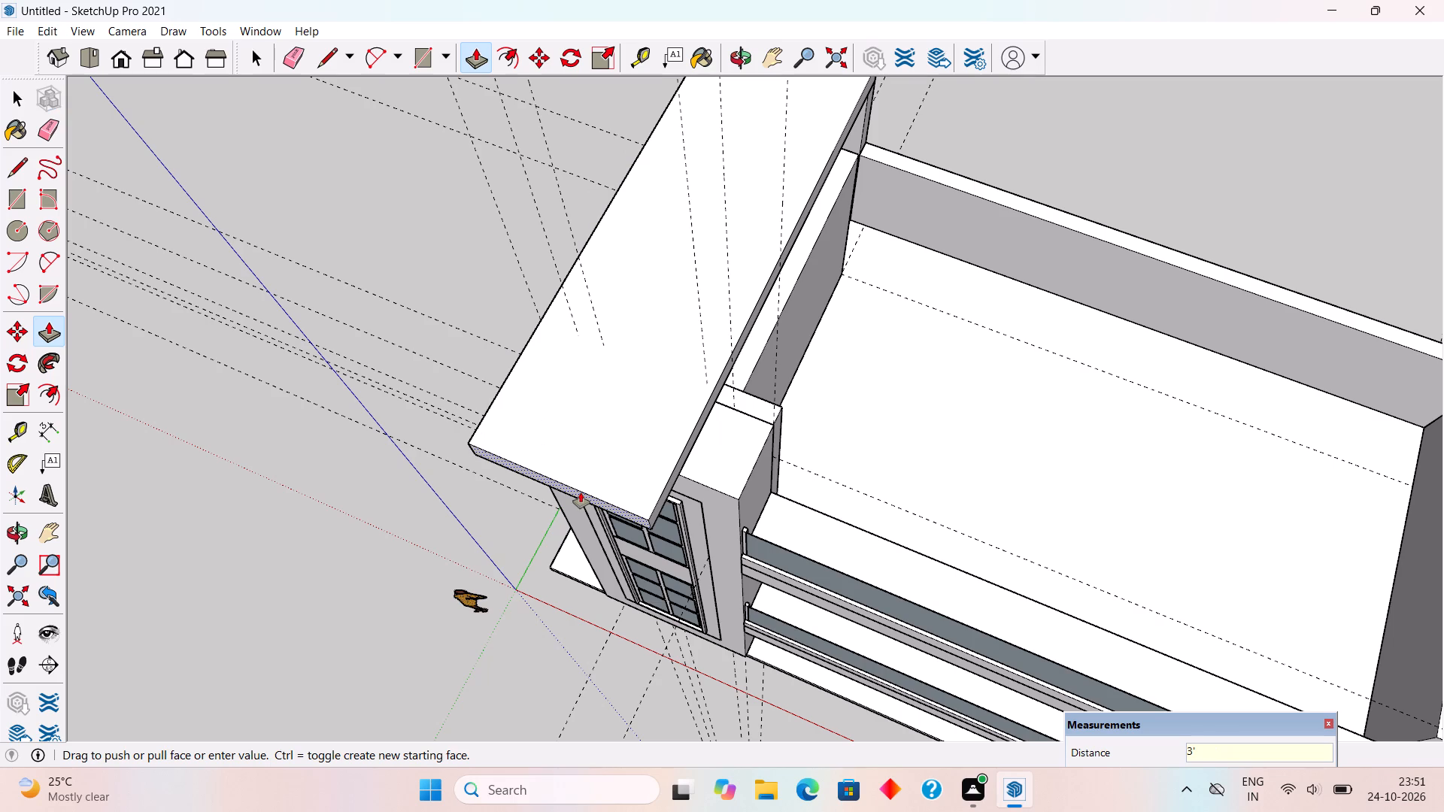
key("Return")
Pull the stair roof slab's long edge outward over the terrace by about 2' 4", plus a further 2'.
left_click(661, 504)
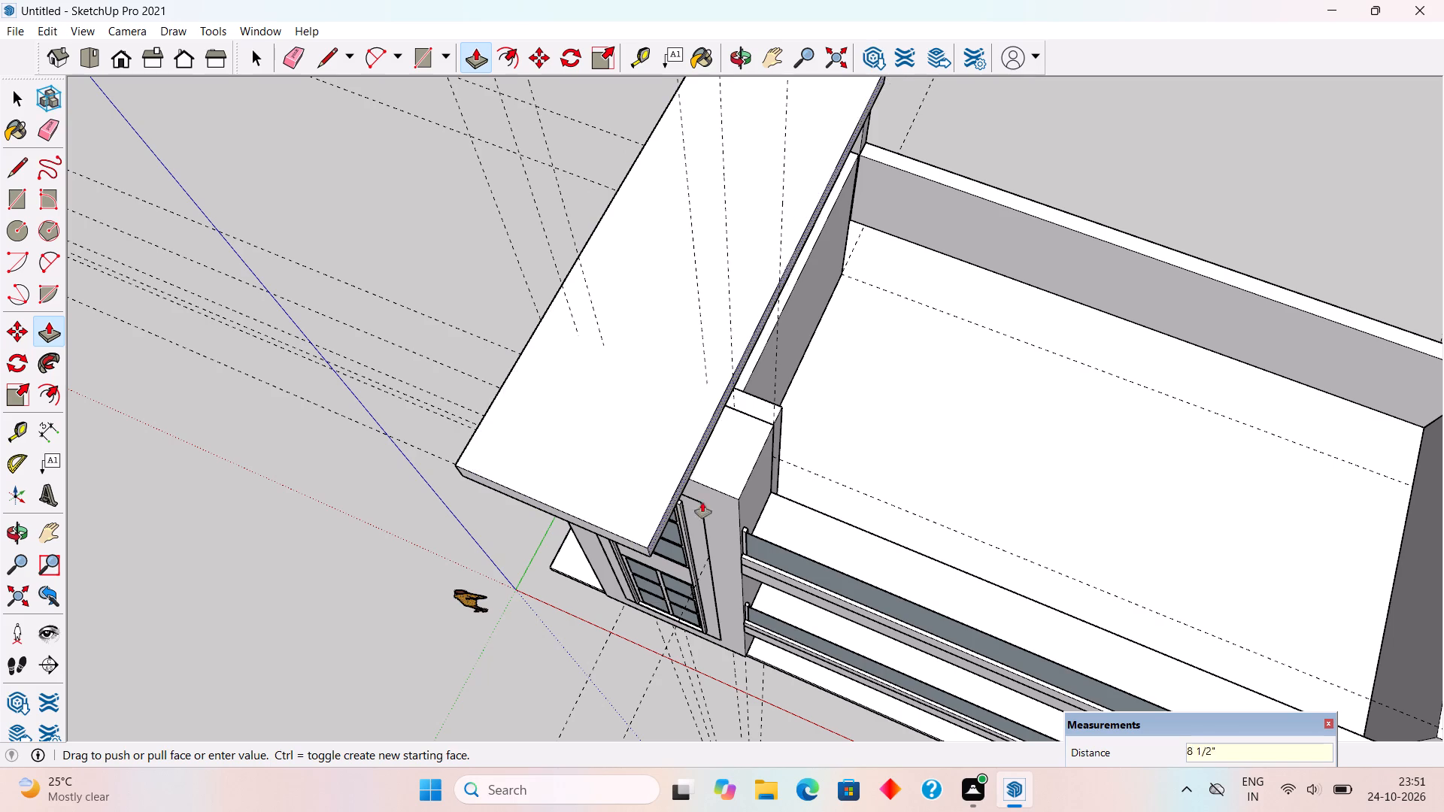
left_click_drag(732, 515, 732, 511)
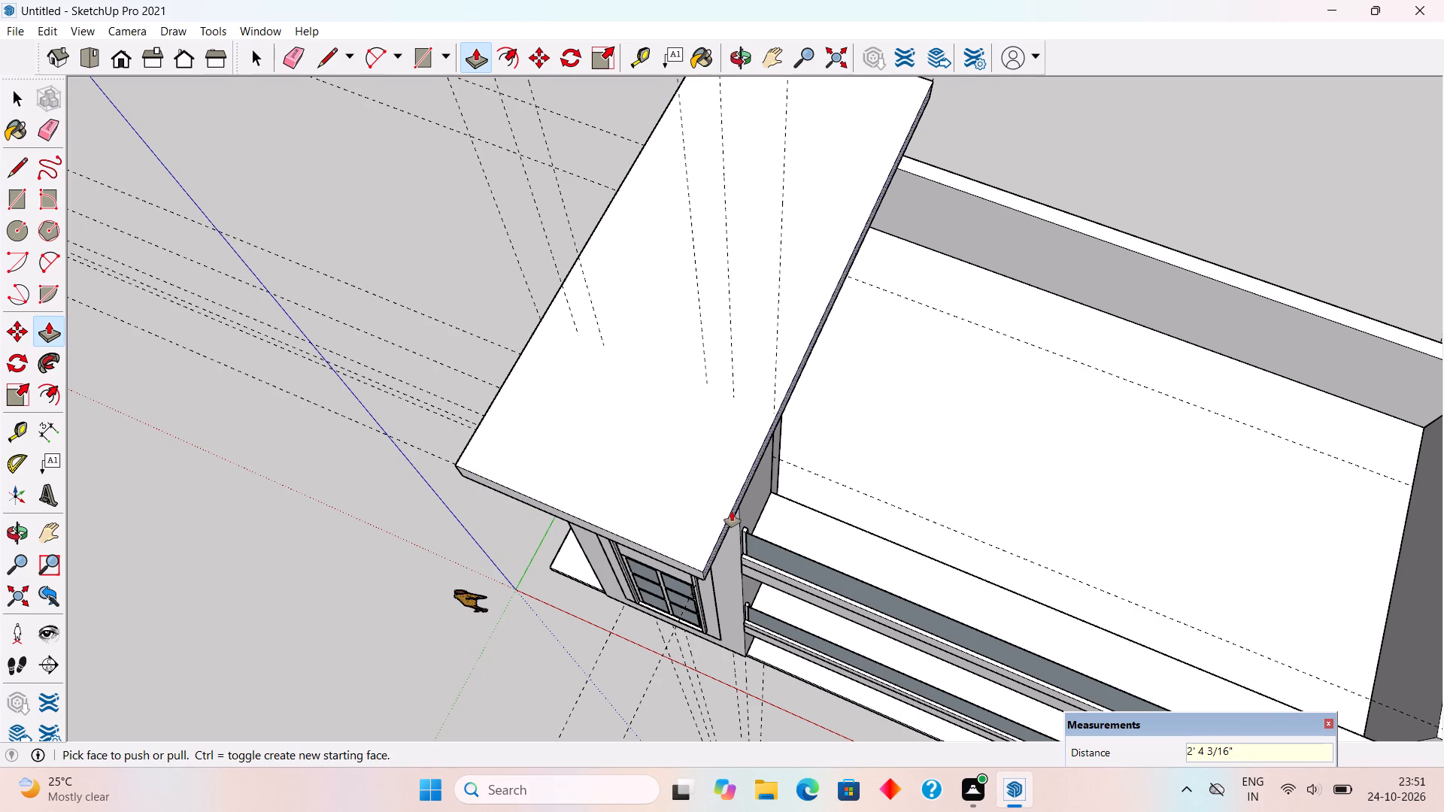
left_click_drag(732, 511, 733, 295)
middle_click_drag(701, 486, 681, 151)
scroll(736, 153, "up", 1)
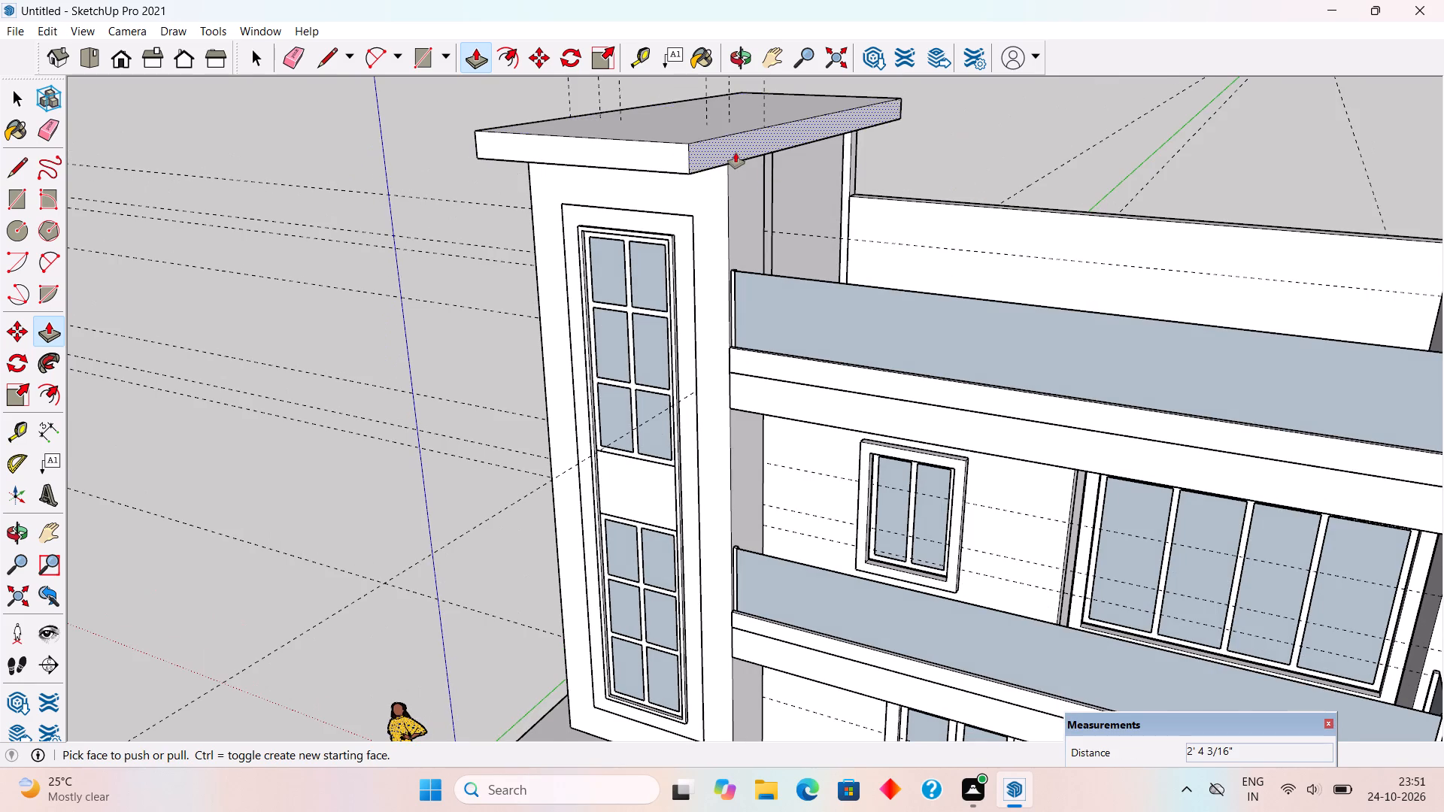
scroll(736, 153, "up", 1)
left_click(736, 153)
key("2")
key("apostrophe")
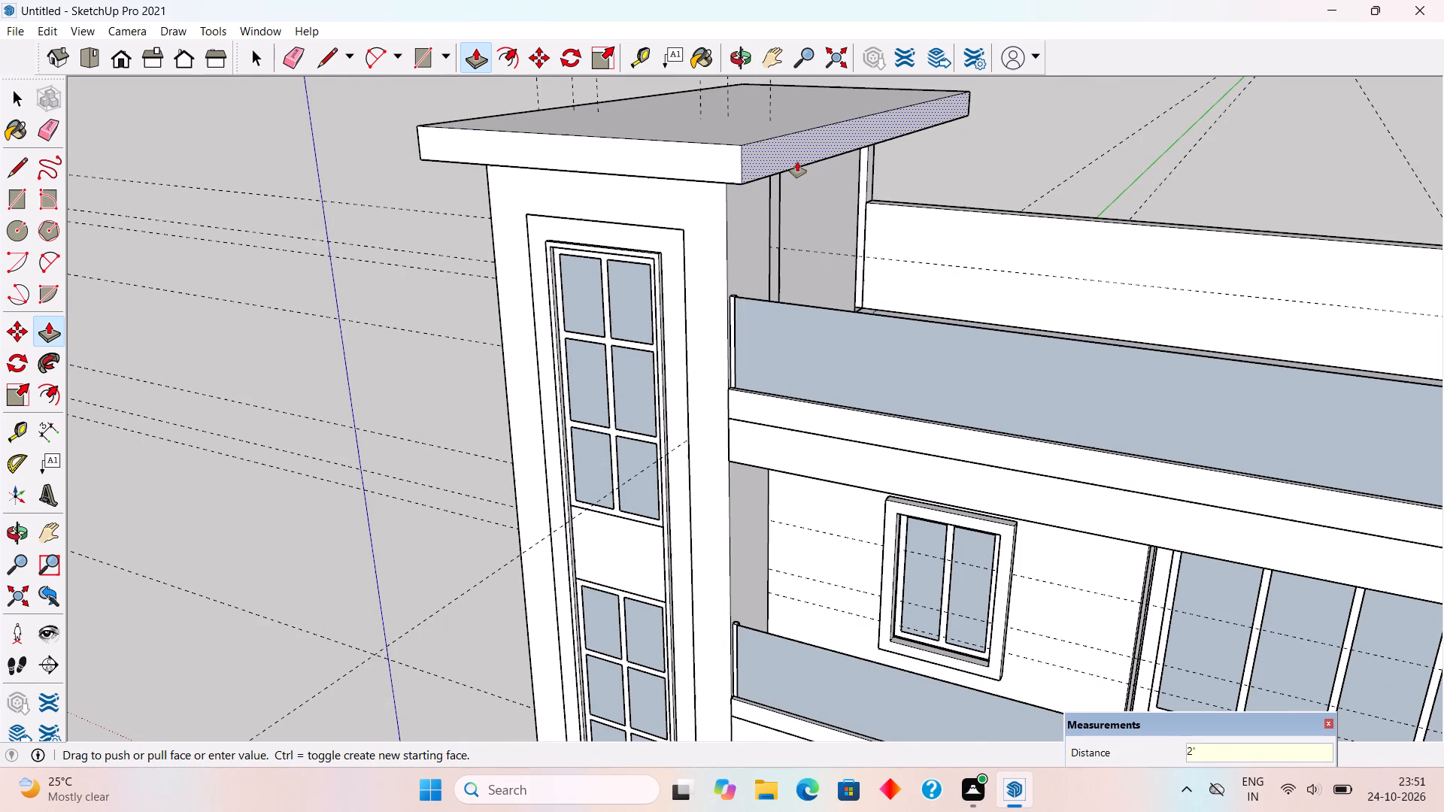
key("Return")
key("space")
Push the stair roof slab's long terrace-side edge back in by 6".
middle_click_drag(790, 203, 822, 108)
scroll(822, 108, "down", 3)
scroll(805, 198, "down", 4)
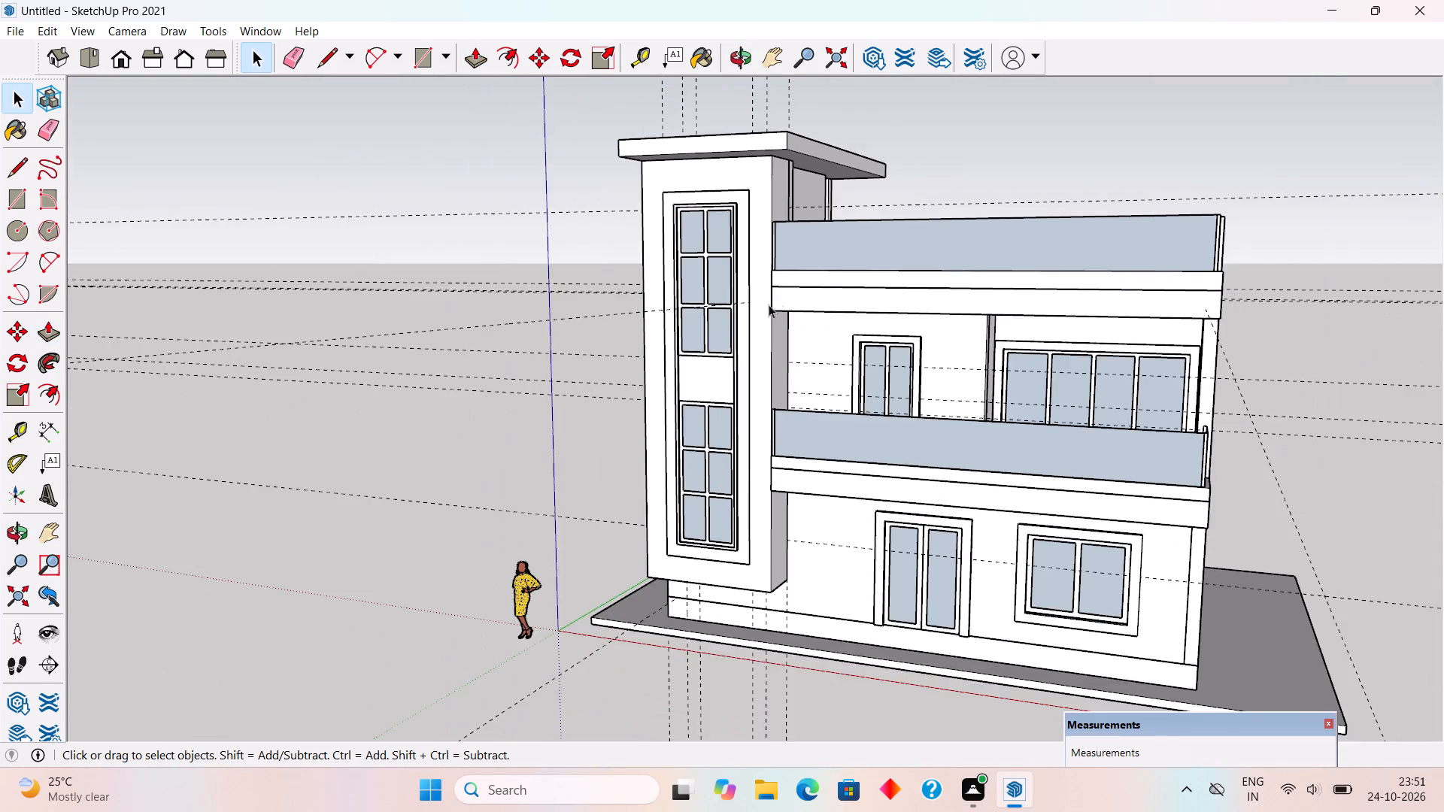
middle_click_drag(769, 299, 975, 229)
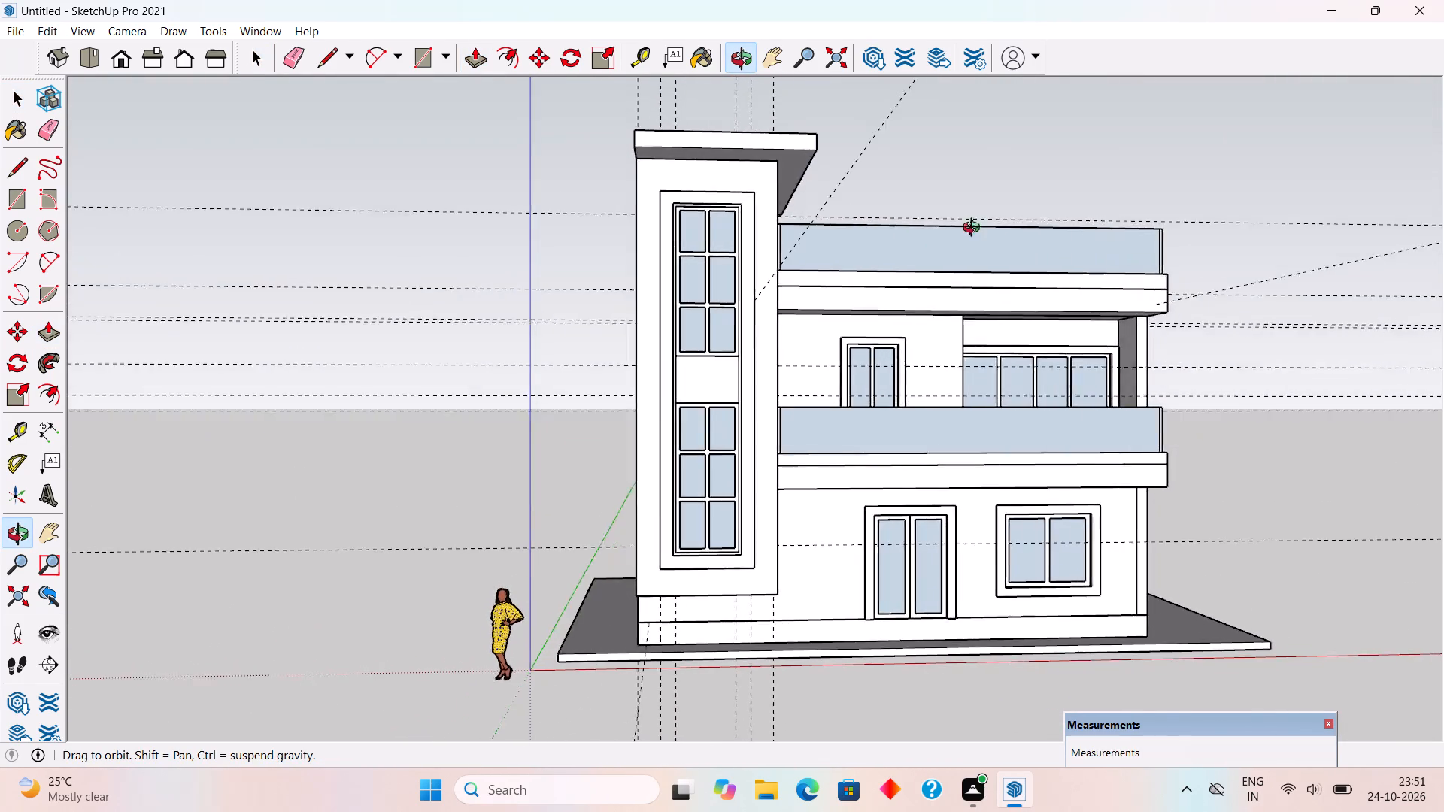
middle_click_drag(975, 229, 978, 214)
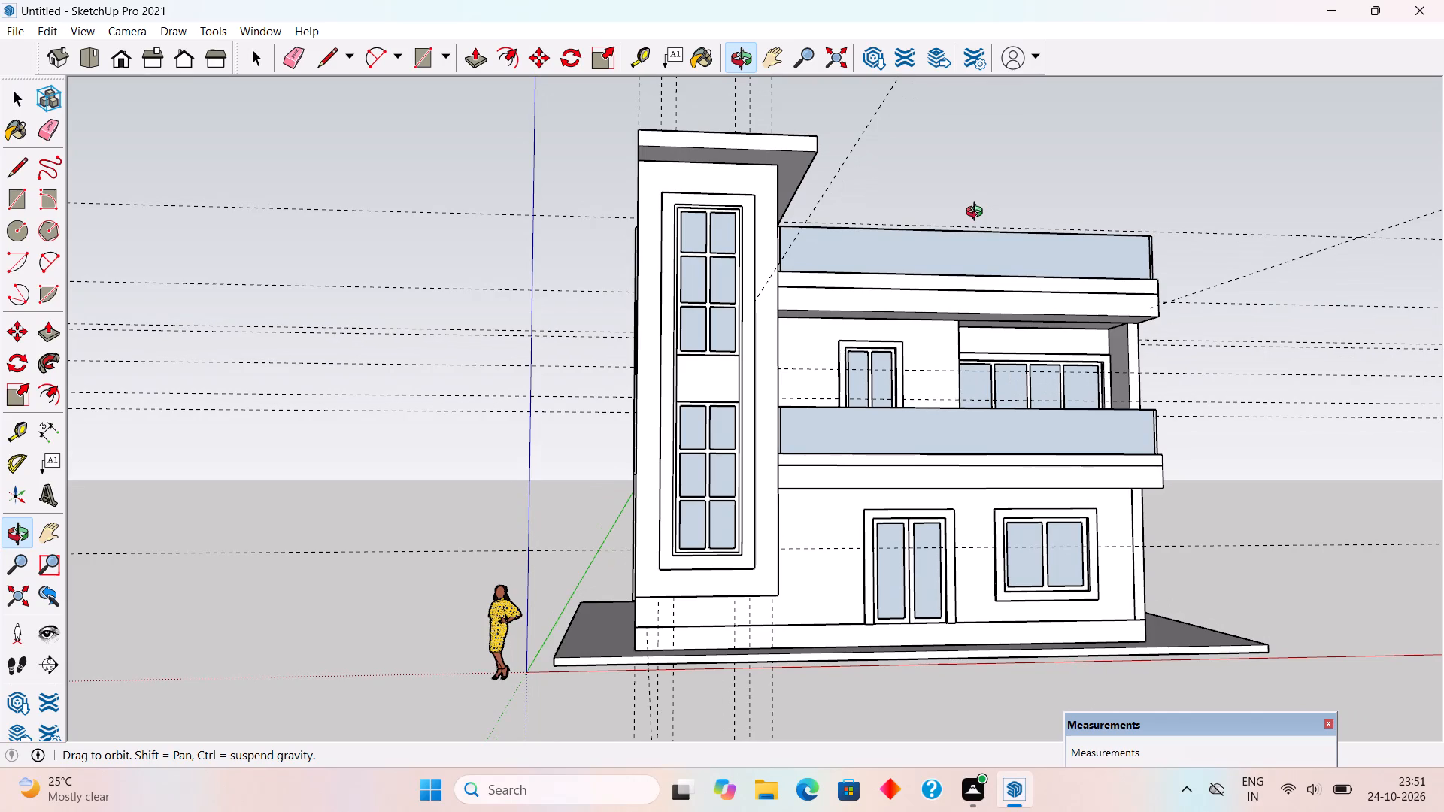
middle_click_drag(978, 214, 899, 192)
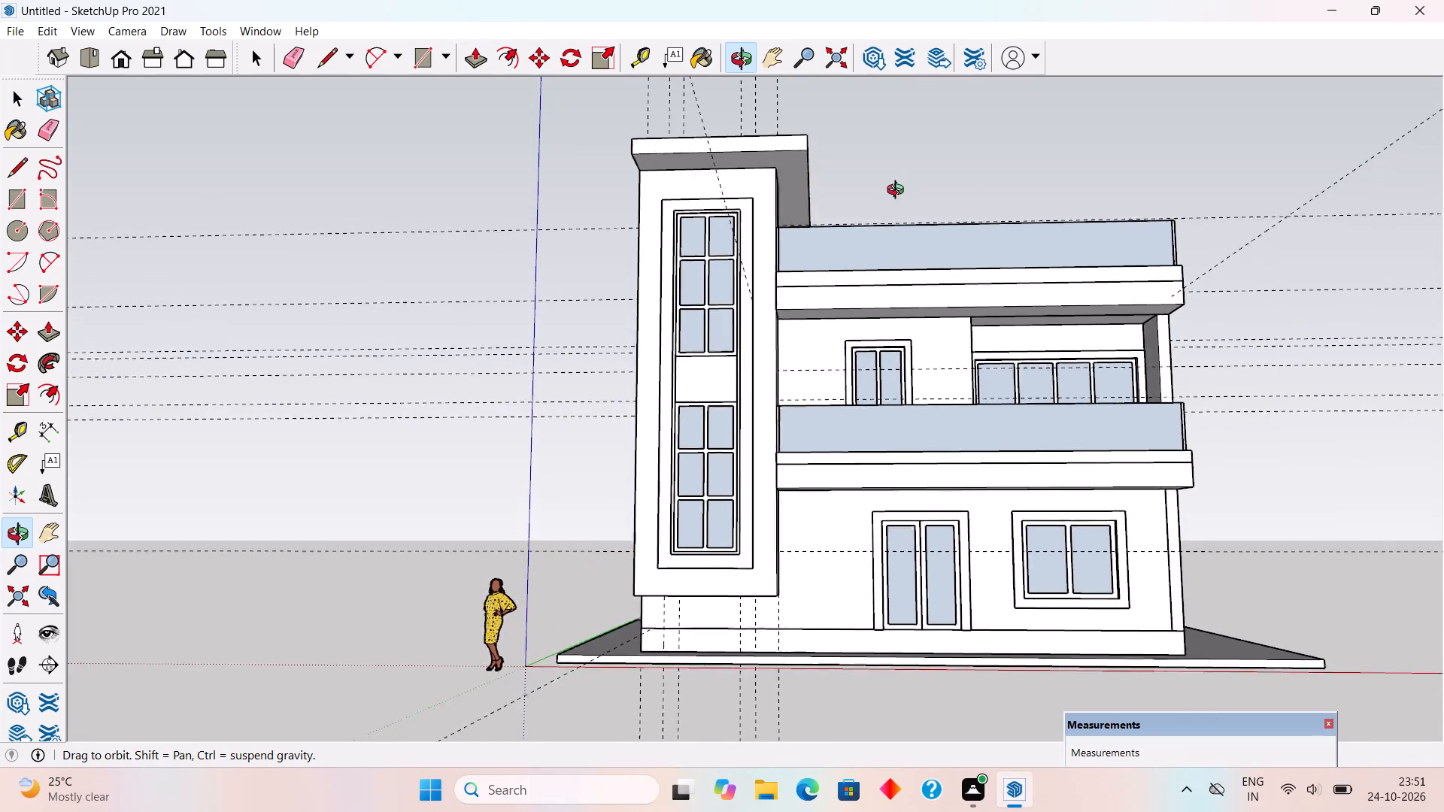
middle_click_drag(899, 192, 651, 350)
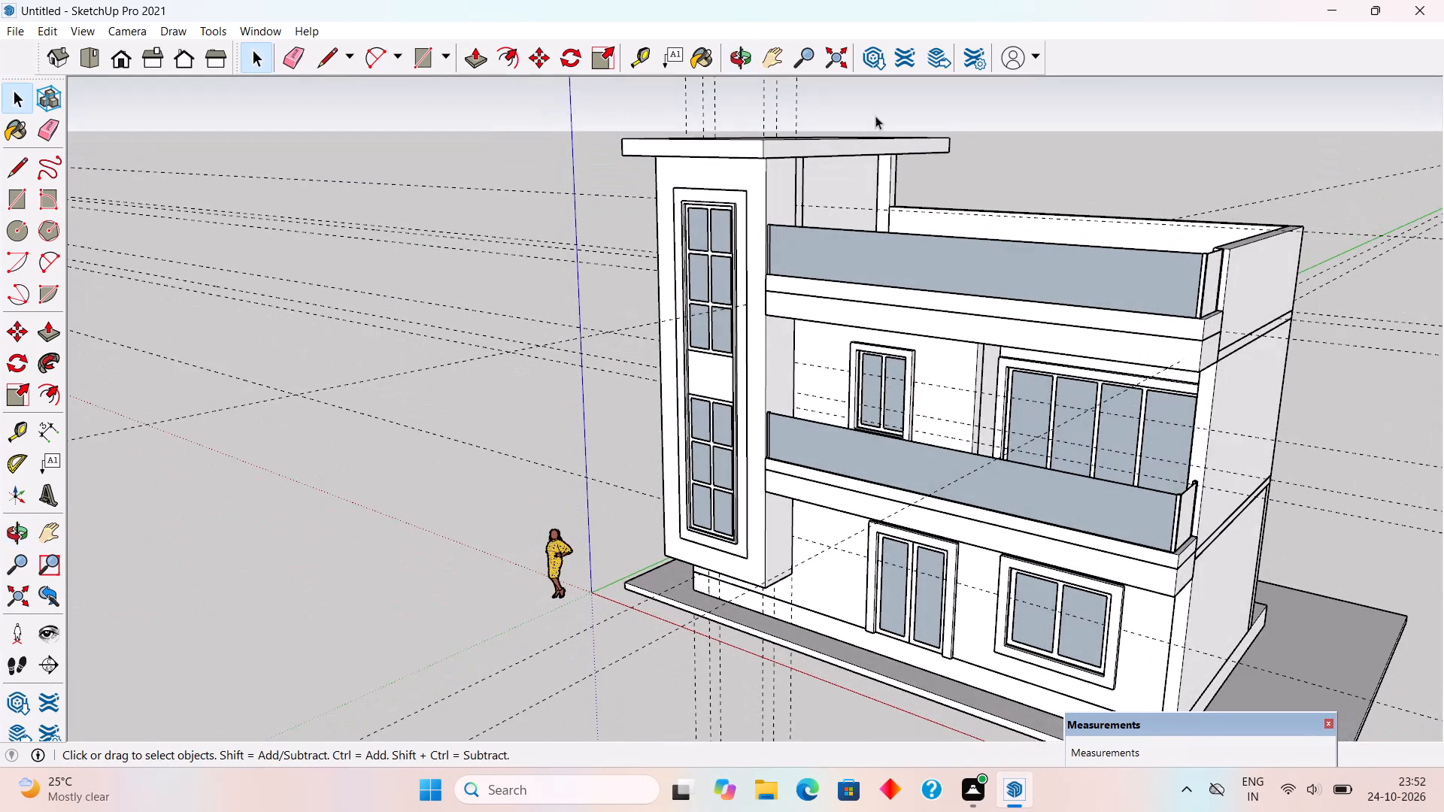
scroll(841, 175, "up", 4)
left_click(827, 129)
key("p")
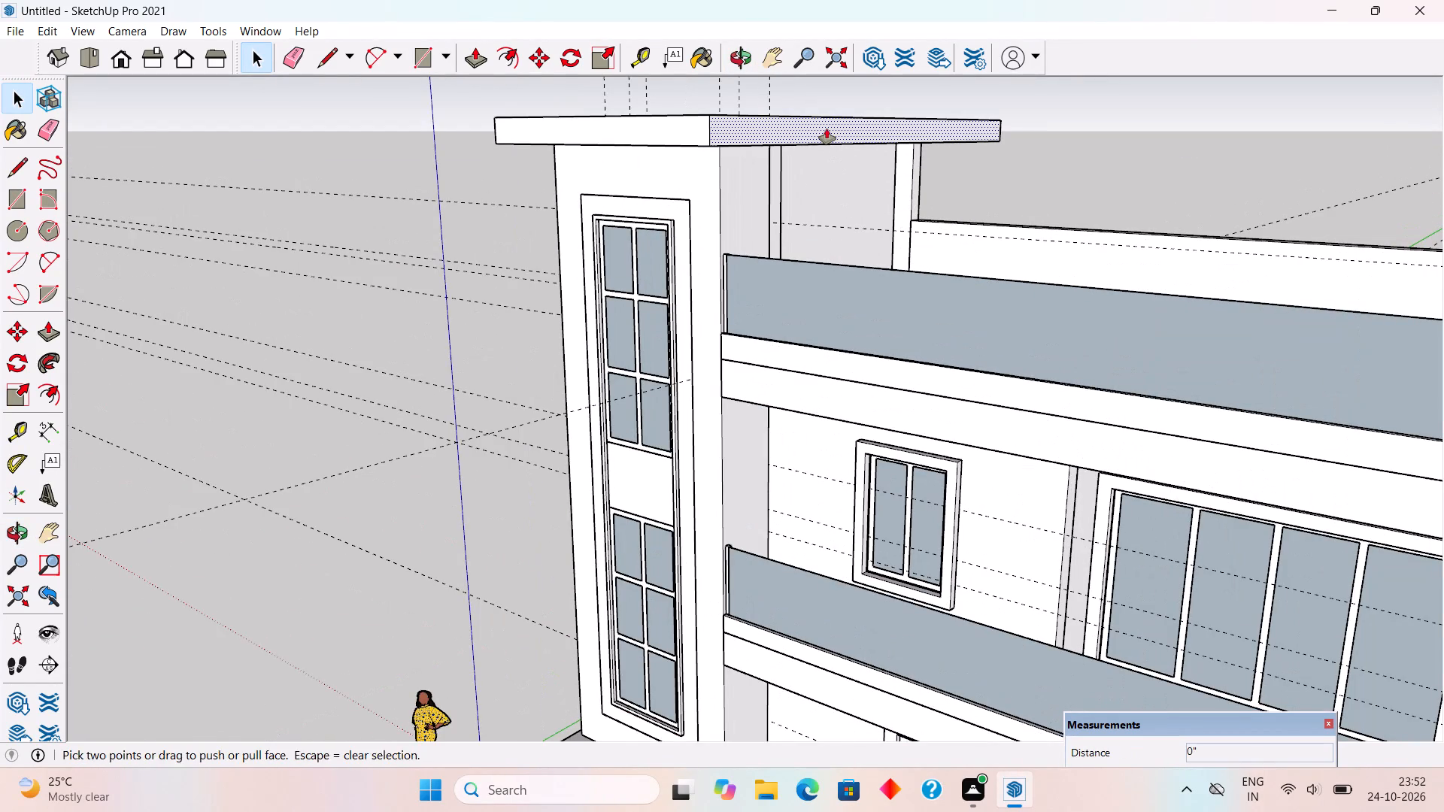
left_click(827, 129)
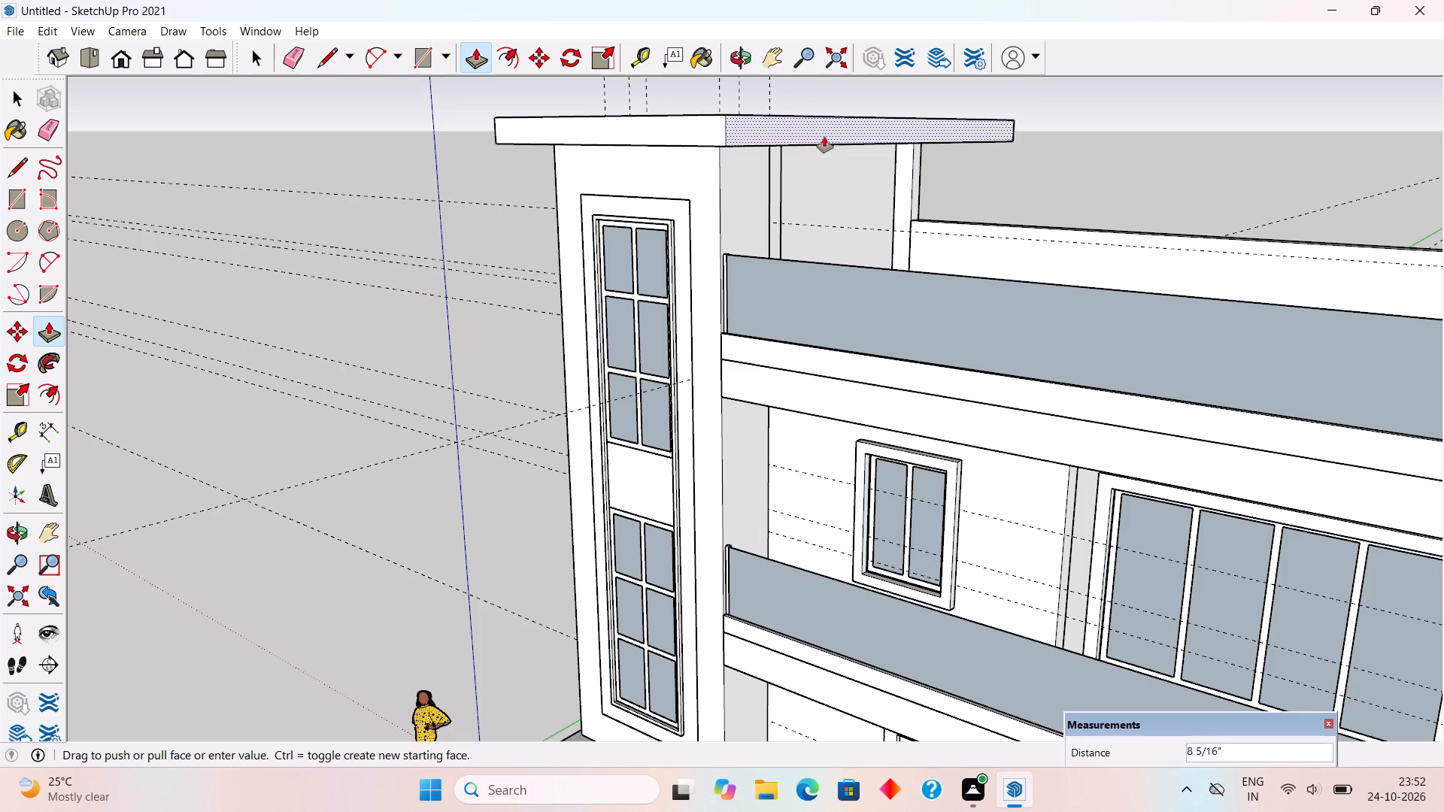
key("6")
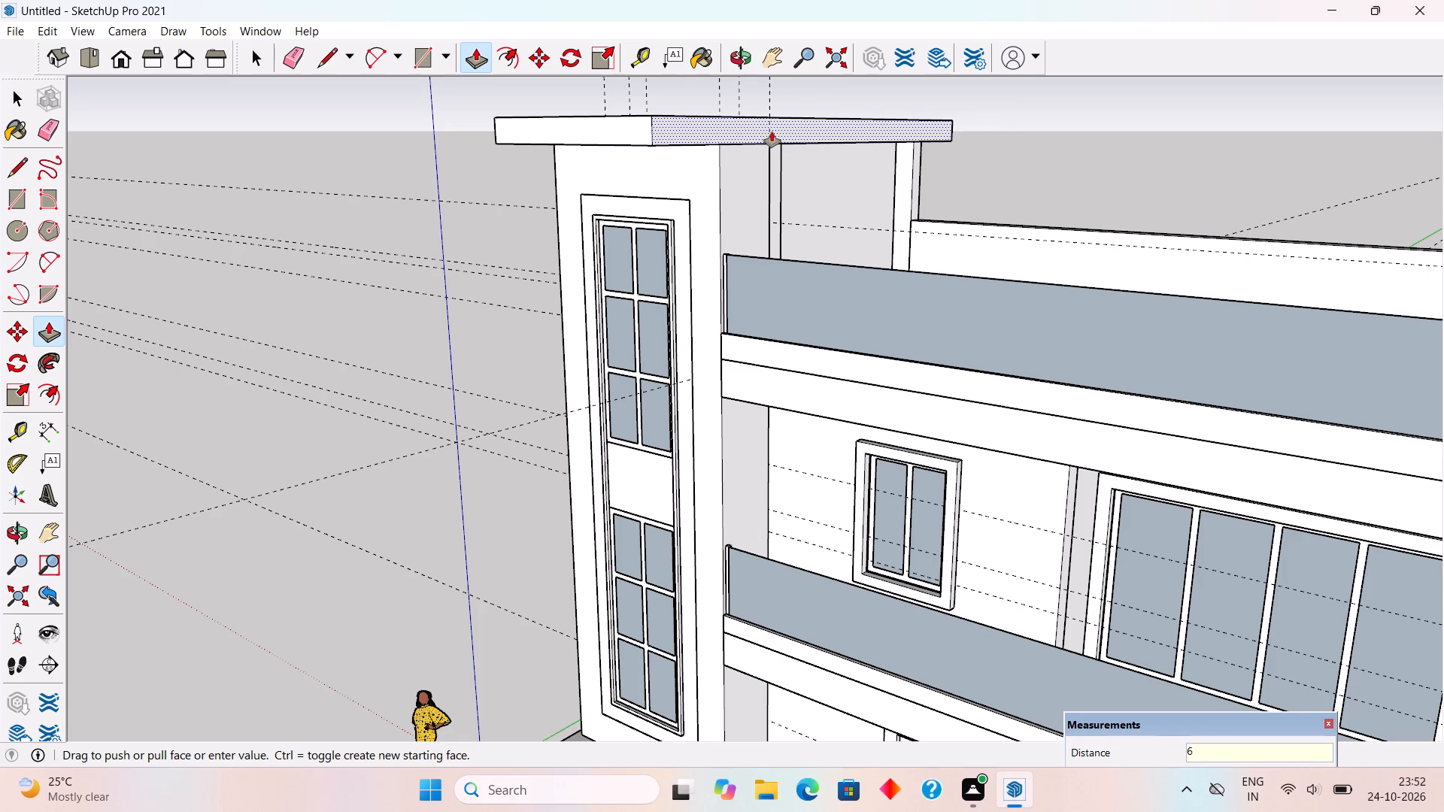
key("shift+quotedbl")
key("Return")
key("space")
Make the whole stair roof slab a group.
double_click(722, 138)
left_click(722, 138)
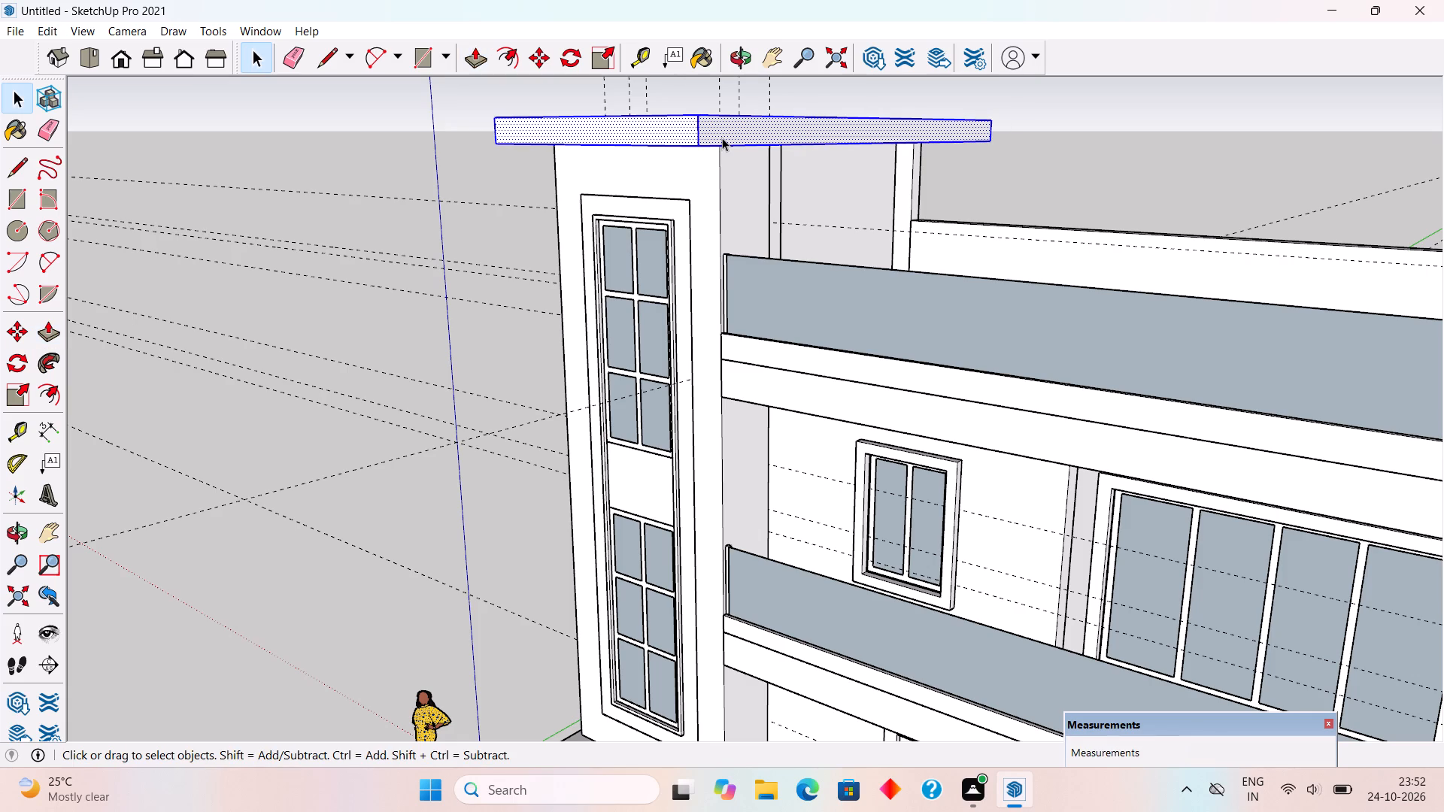
right_click(722, 138)
left_click(775, 292)
left_click(497, 159)
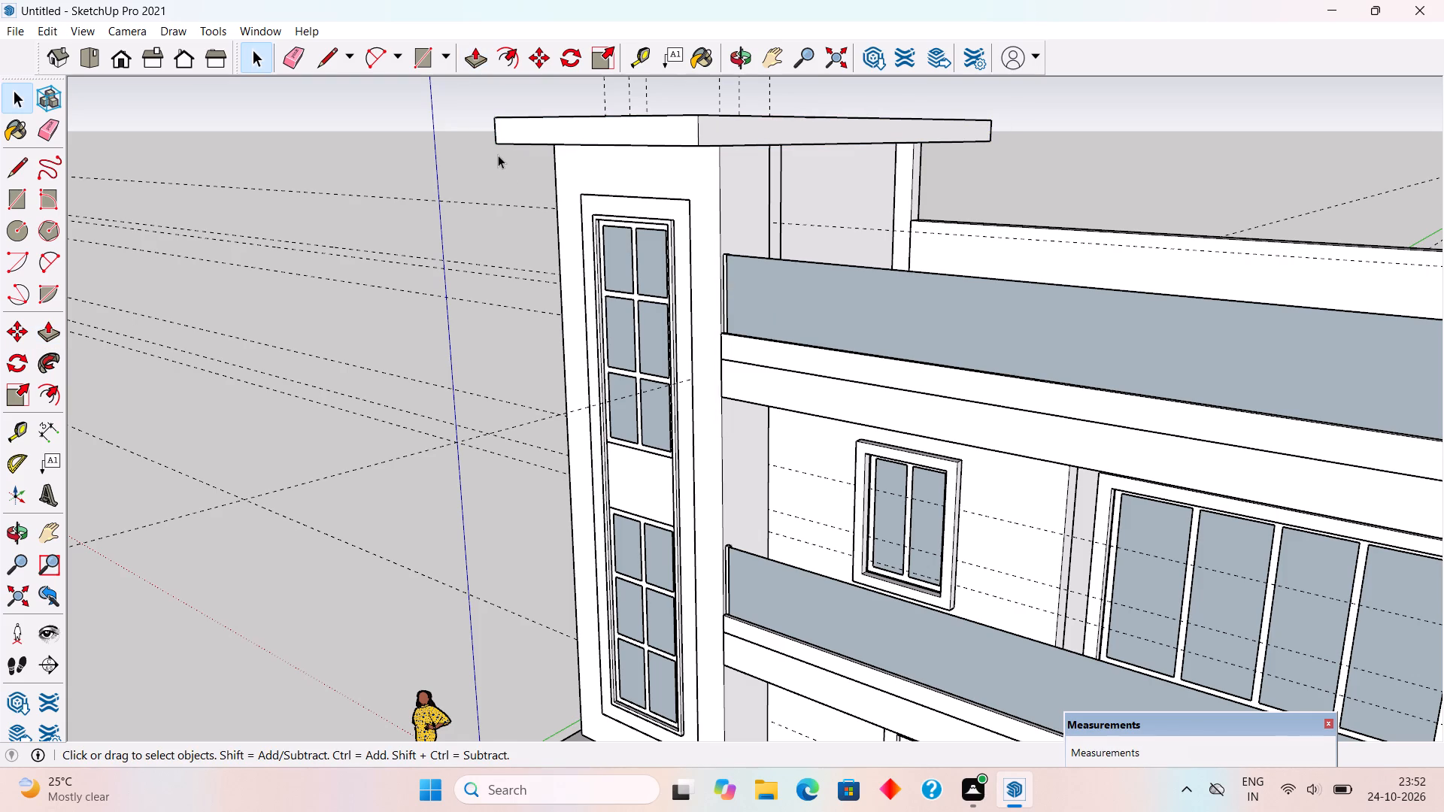
Examine the building's front and side elevations with the stair tower's overhanging roof slab.
scroll(481, 184, "down", 4)
middle_click_drag(454, 196, 802, 127)
scroll(808, 138, "down", 1)
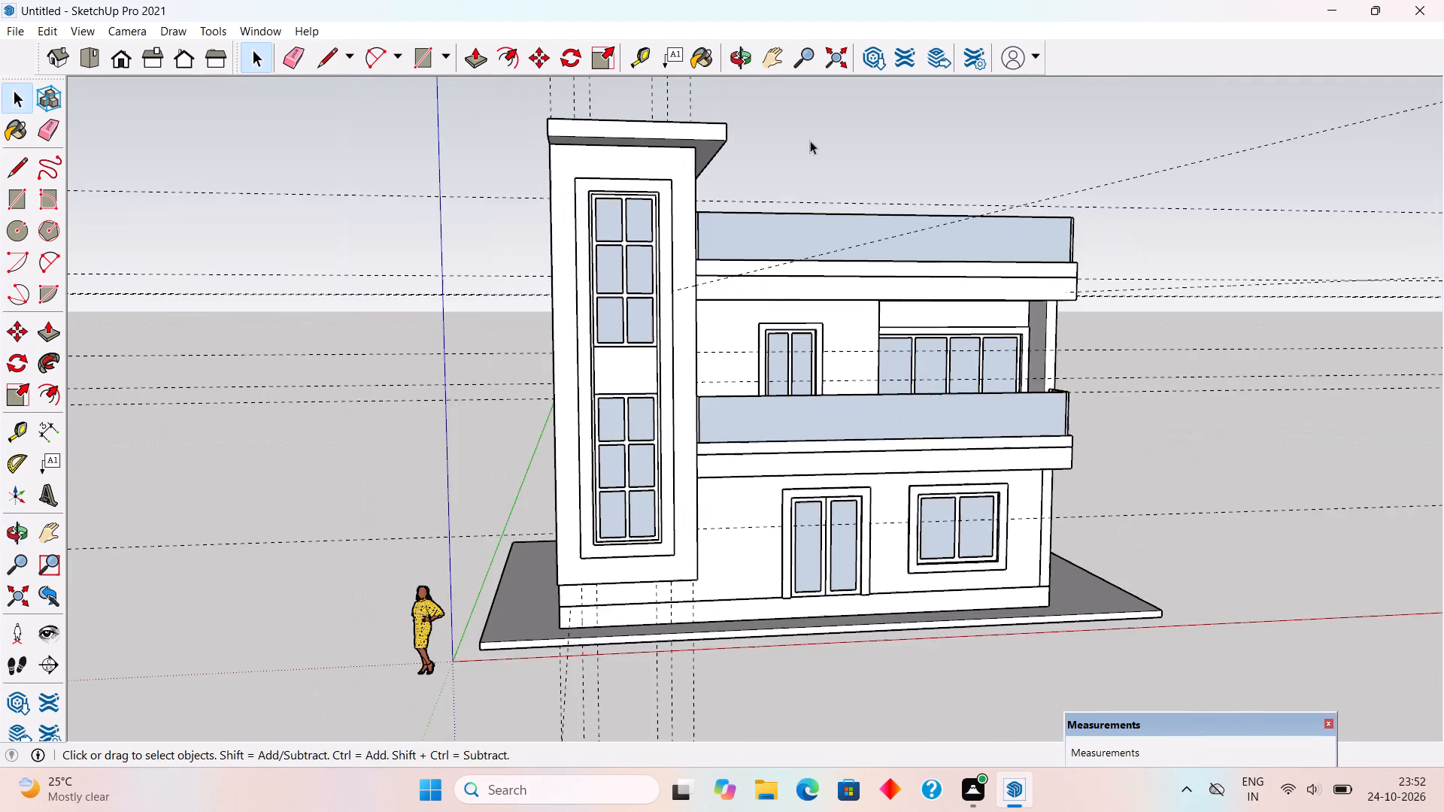
scroll(810, 141, "down", 1)
middle_click_drag(744, 280, 933, 176)
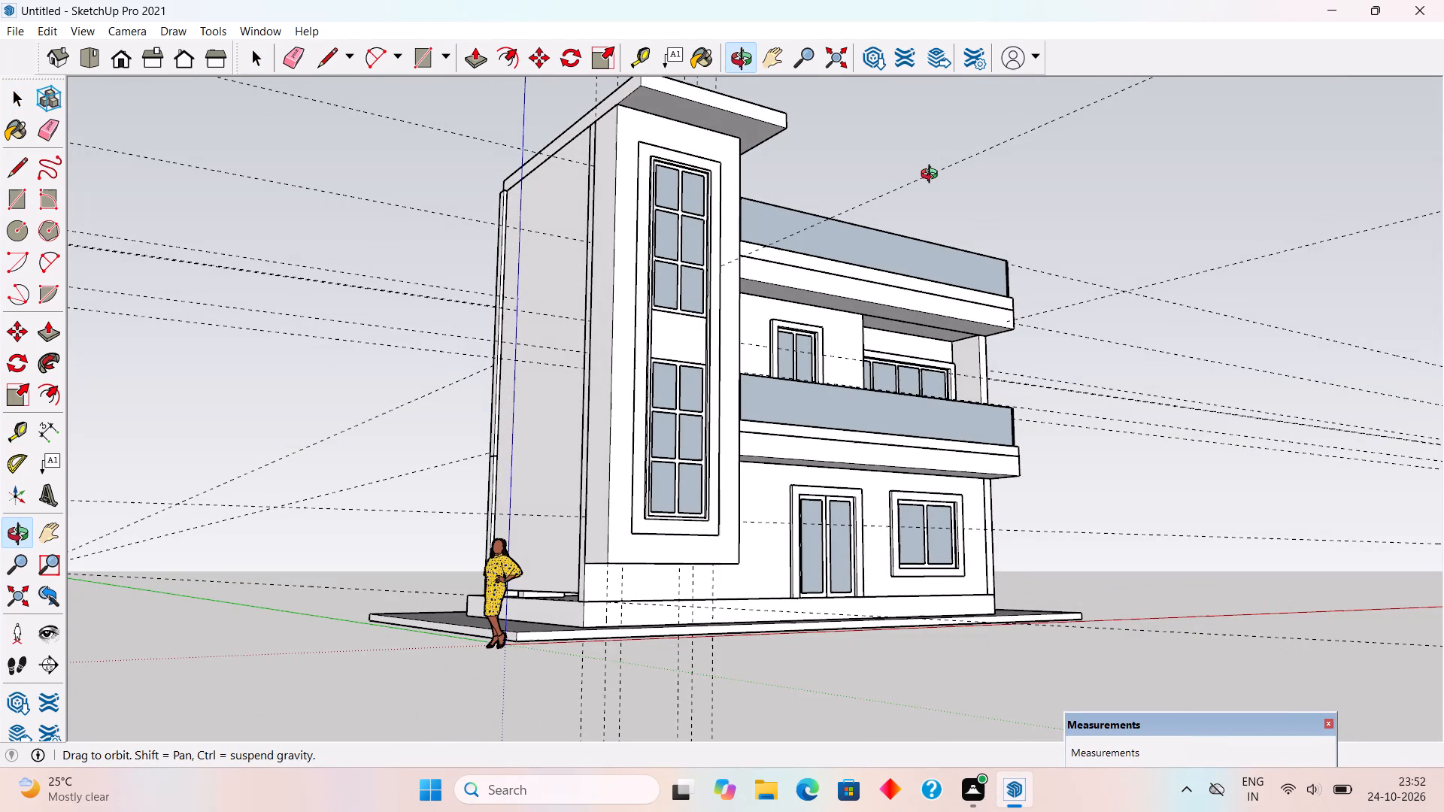
middle_click_drag(933, 176, 641, 248)
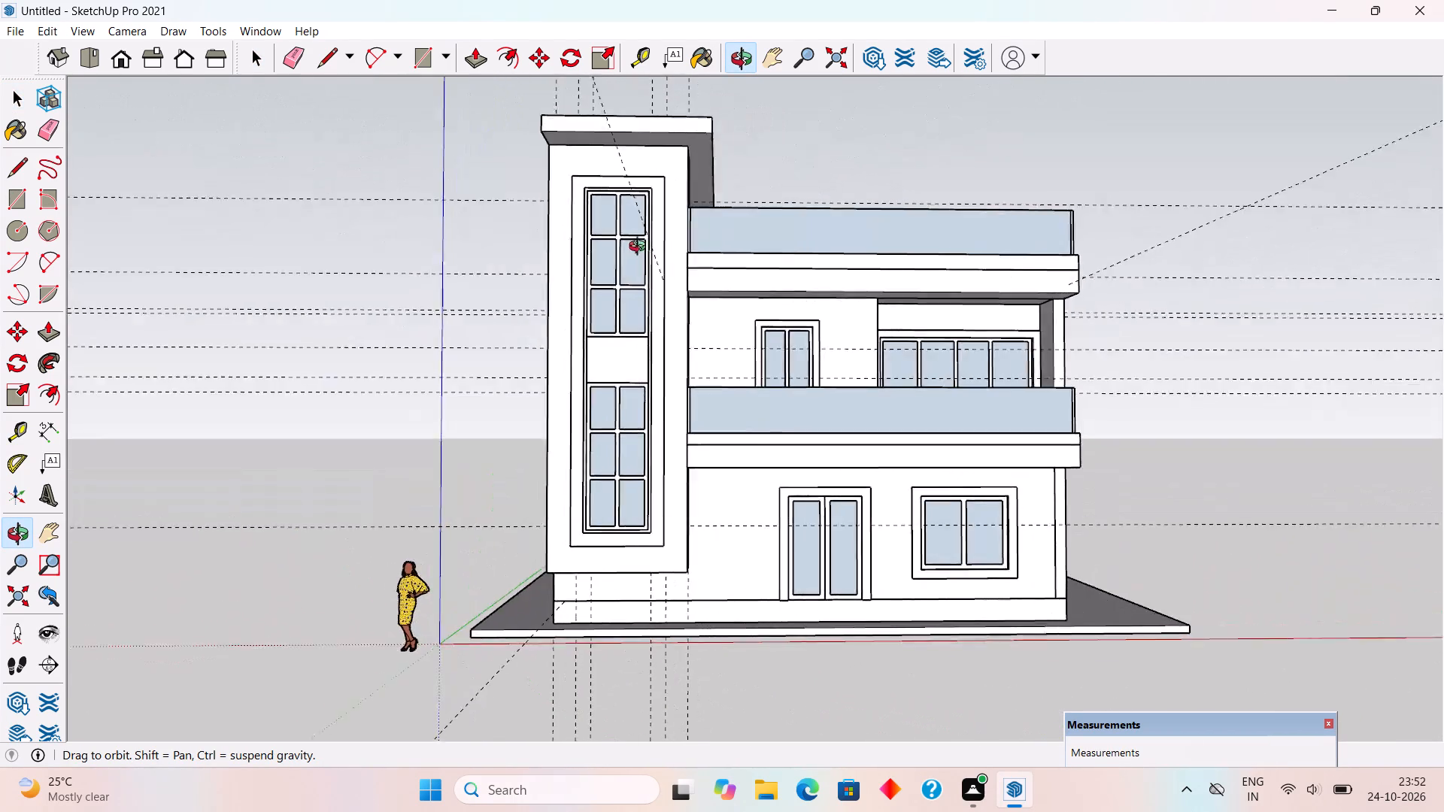
middle_click_drag(641, 248, 452, 341)
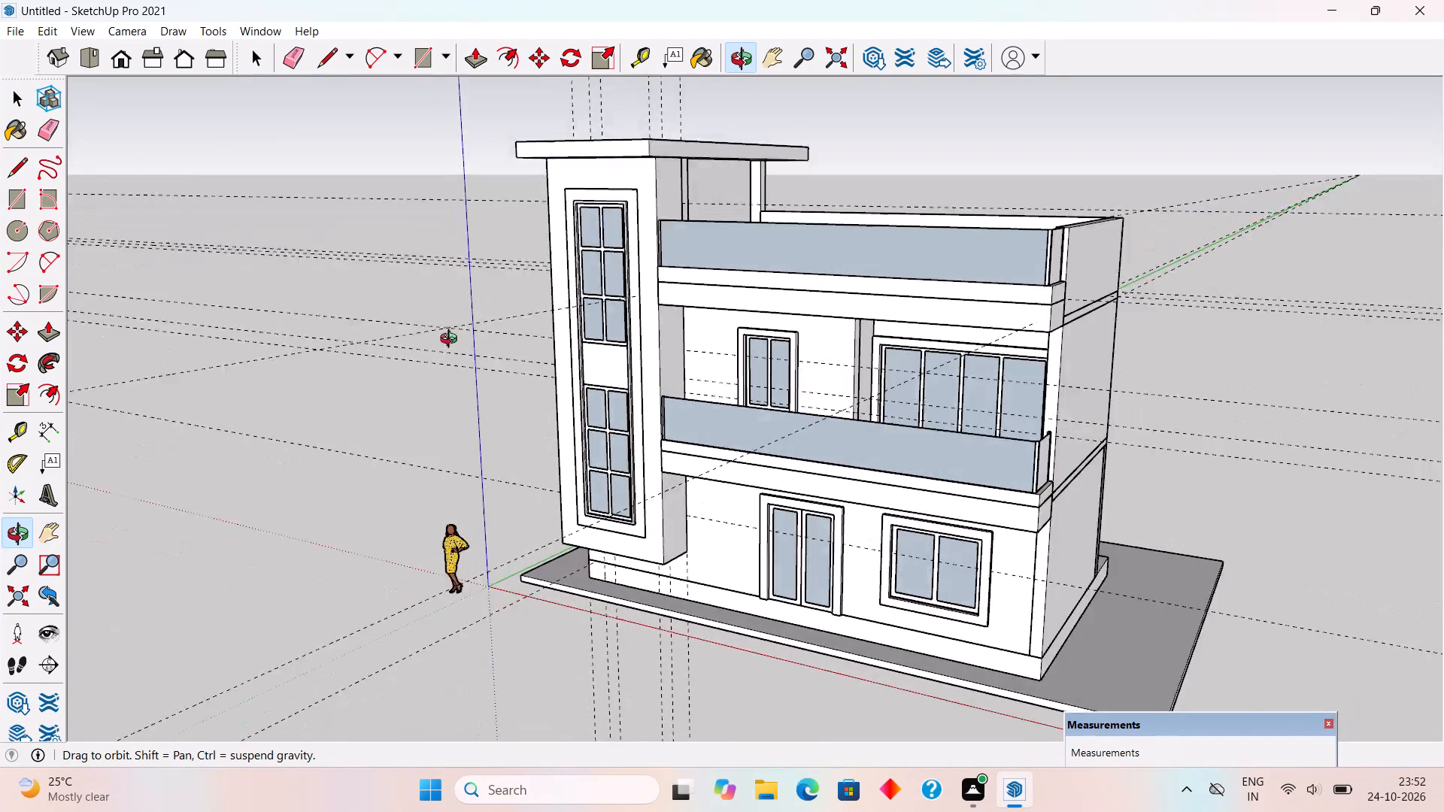
middle_click_drag(452, 341, 705, 245)
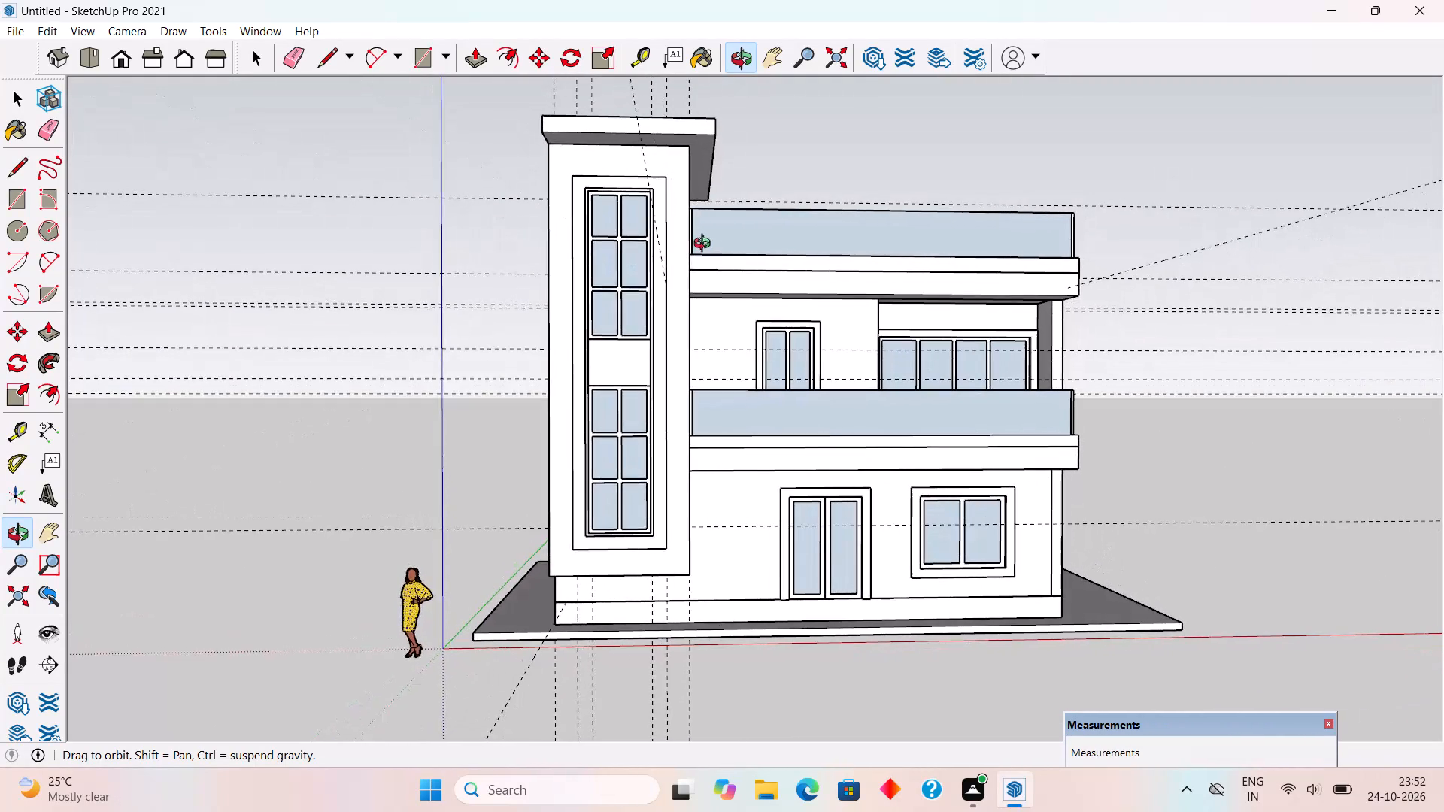
middle_click_drag(705, 245, 722, 255)
scroll(722, 256, "down", 2)
middle_click_drag(675, 412, 663, 483)
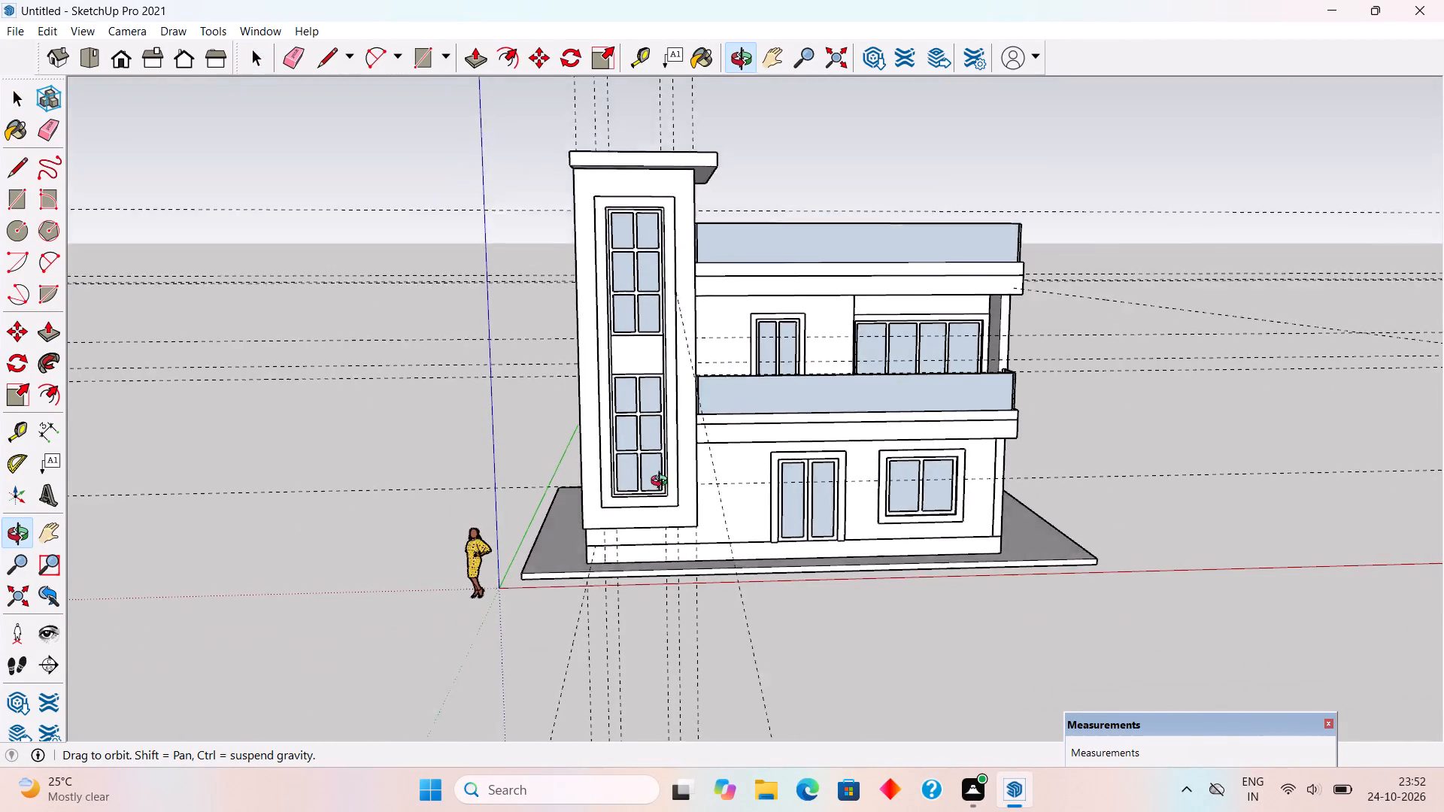
middle_click_drag(663, 483, 646, 472)
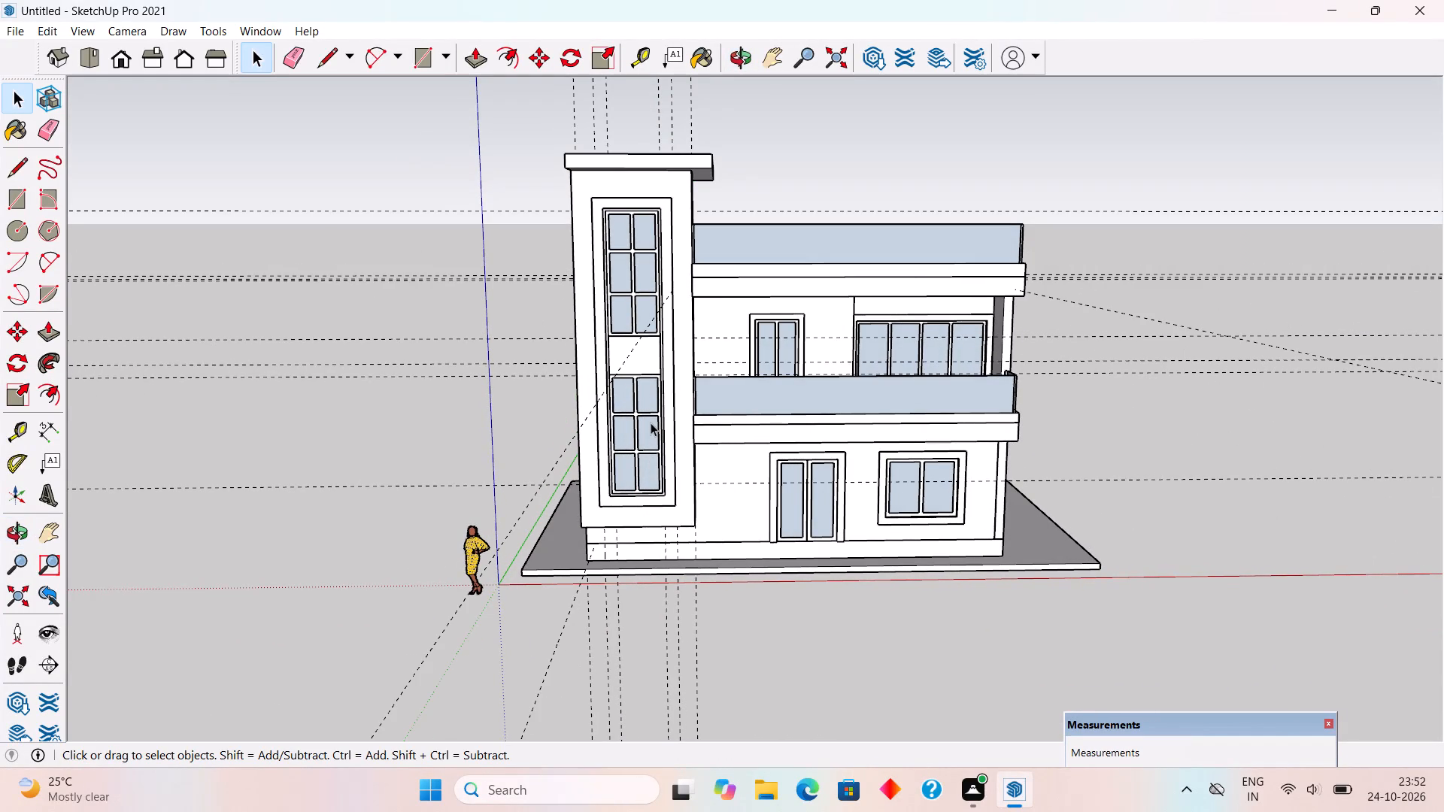
Open the ground slab's group and pull its long front edge outward about 7' 9" in front of the building.
middle_click_drag(1001, 474, 484, 534)
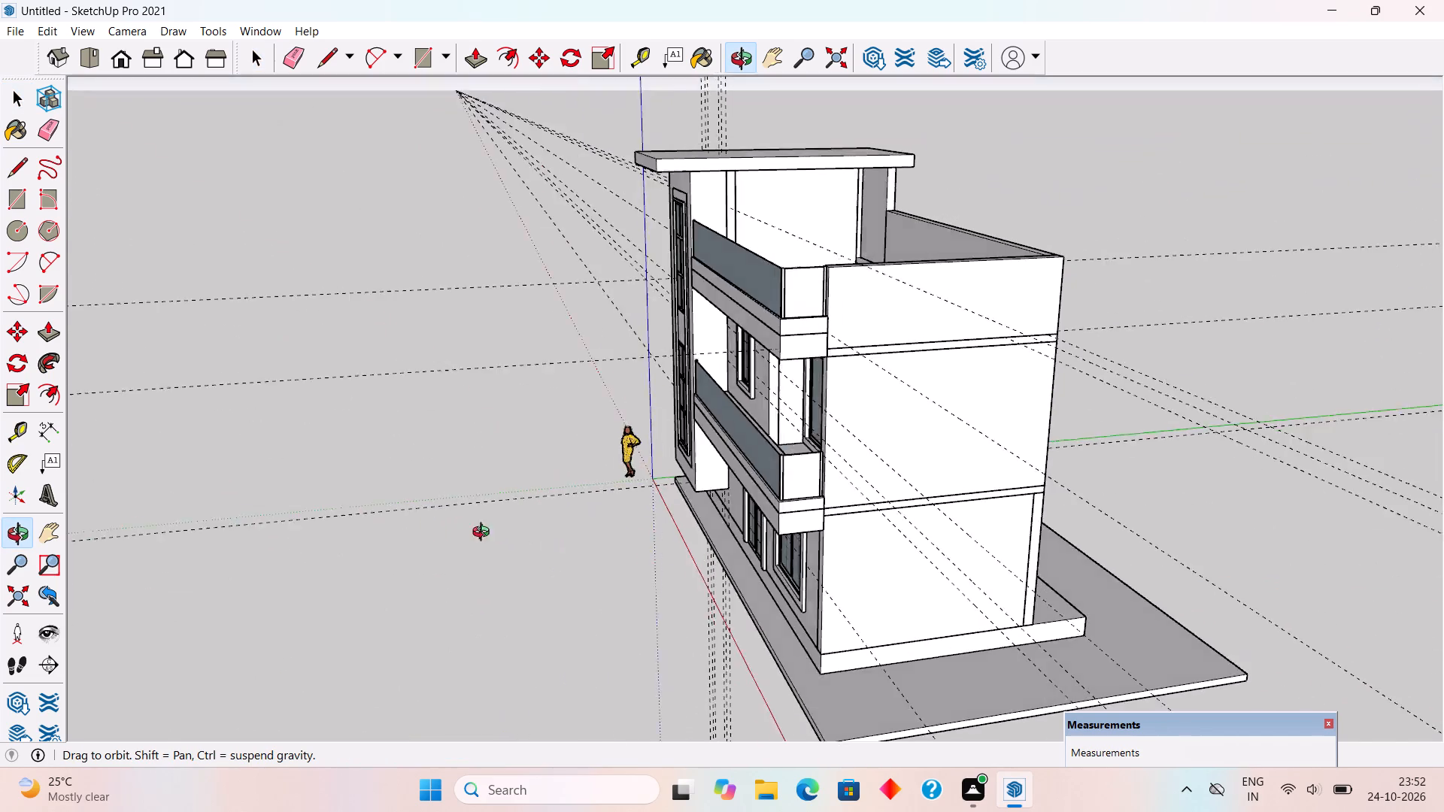
middle_click_drag(484, 534, 745, 512)
scroll(812, 604, "up", 5)
triple_click(828, 583)
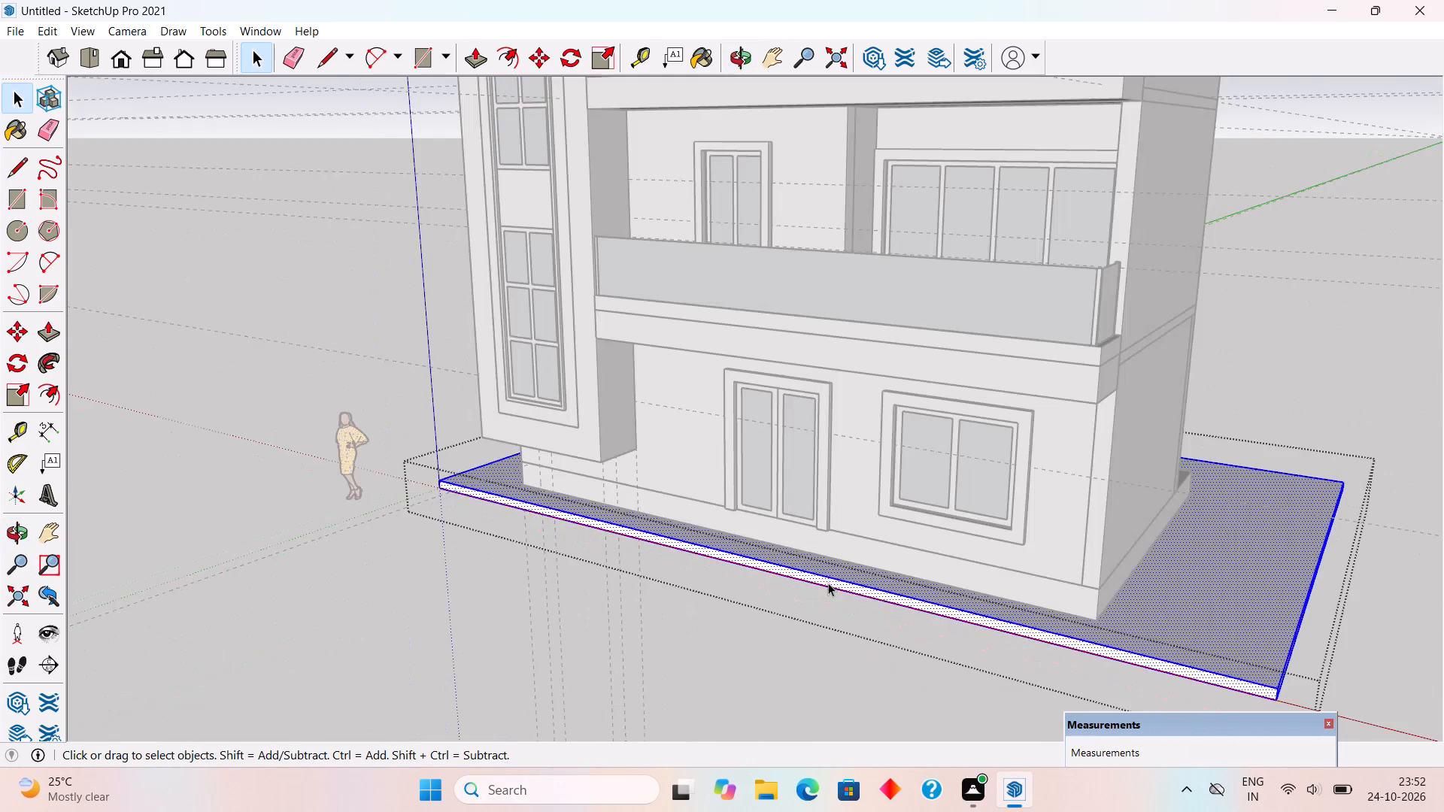
key("p")
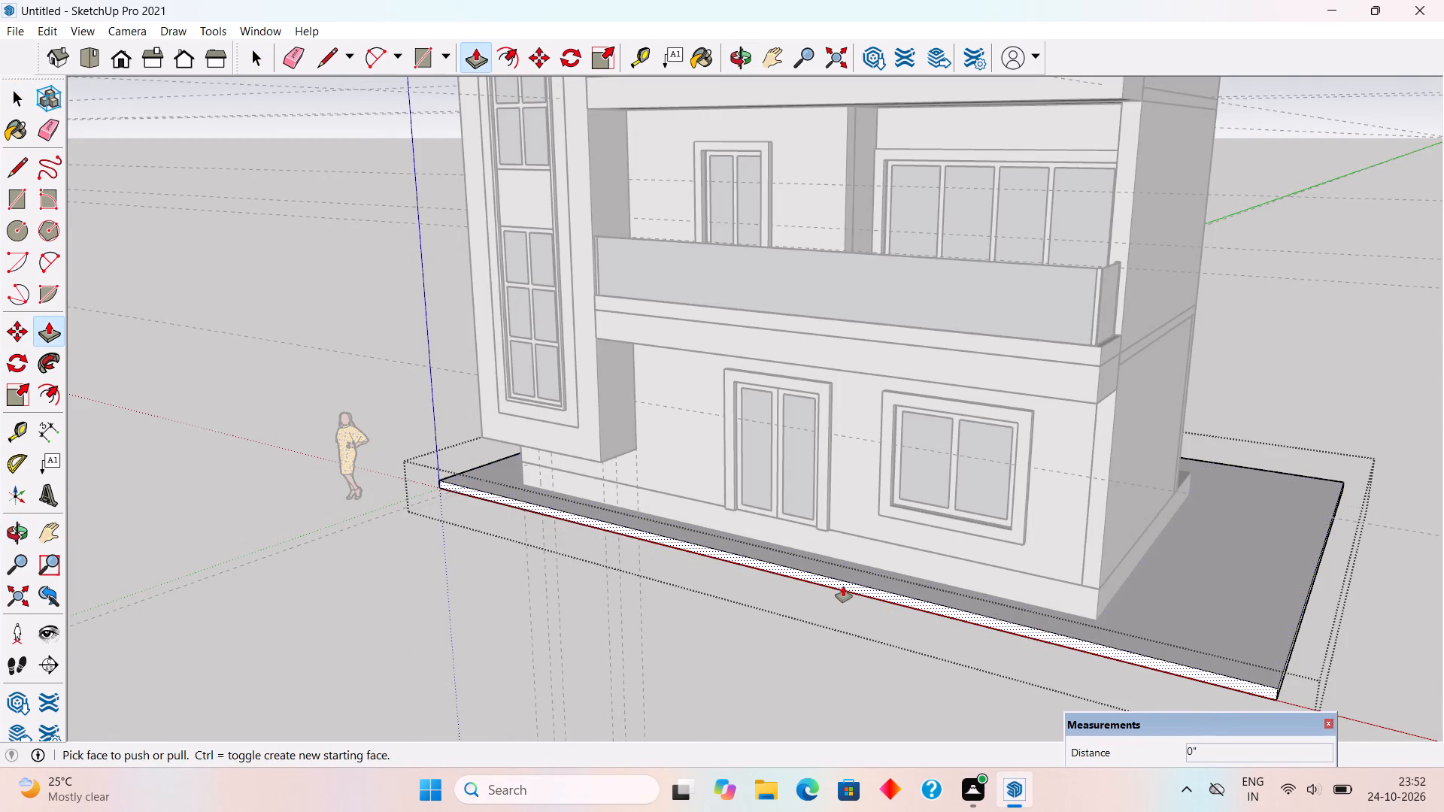
left_click(843, 586)
left_click(769, 668)
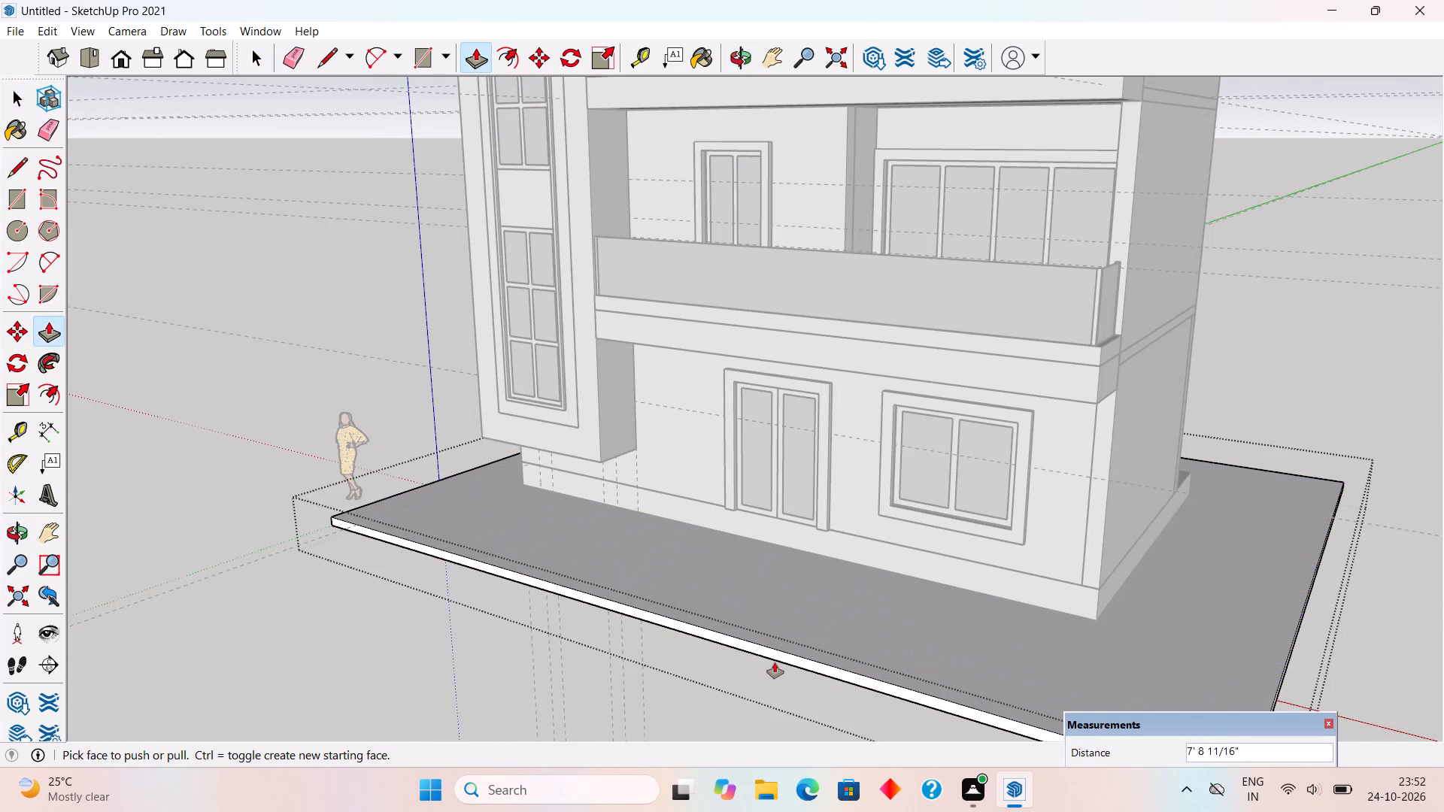
Finish editing the ground slab and close its group.
key("space")
left_click(708, 713)
Start a stair profile at the plinth's front top corner with a line 1' outward along the green axis and a 6" drop.
scroll(732, 544, "down", 4)
middle_click_drag(989, 574, 944, 617)
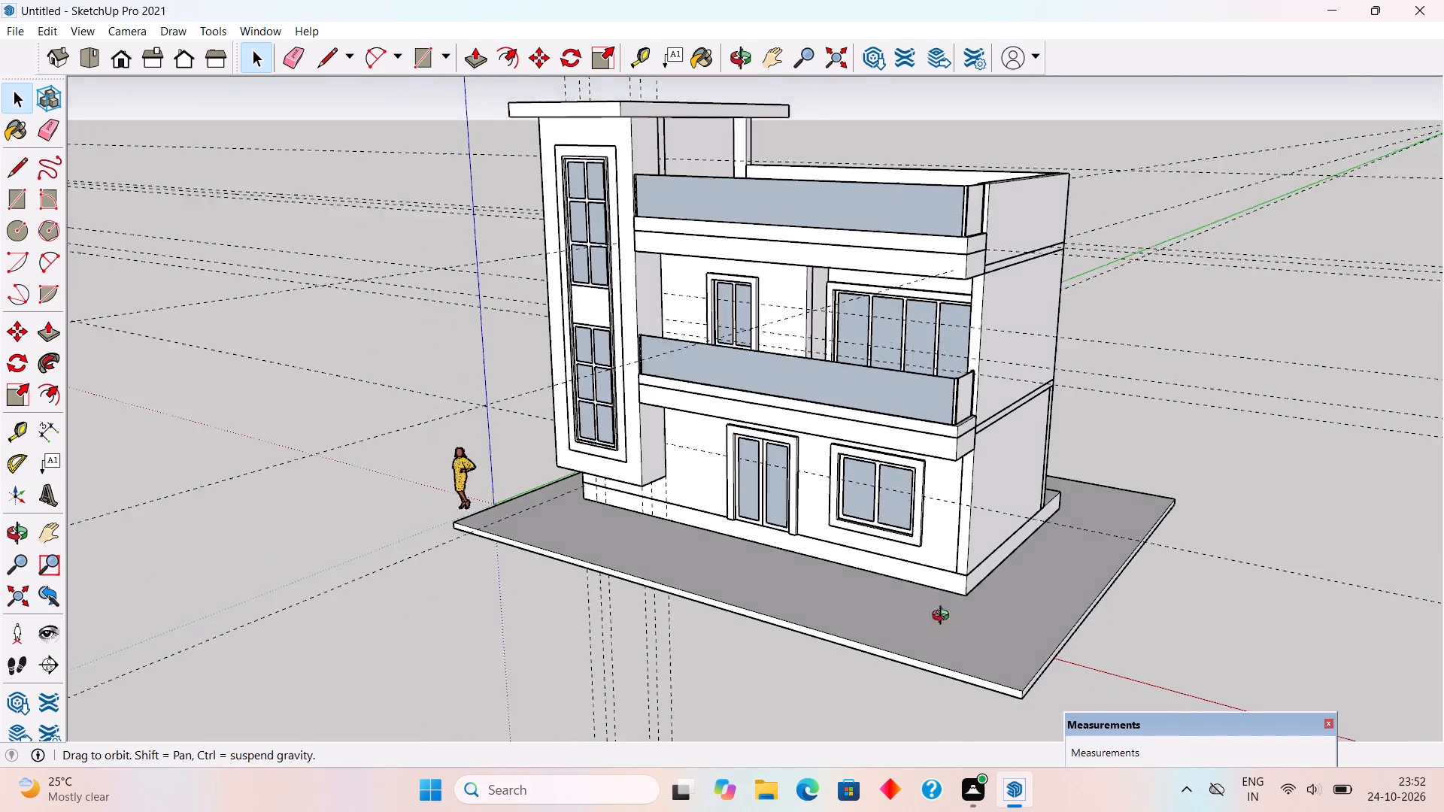
middle_click_drag(944, 617, 773, 642)
scroll(920, 663, "up", 10)
middle_click_drag(805, 663, 681, 575)
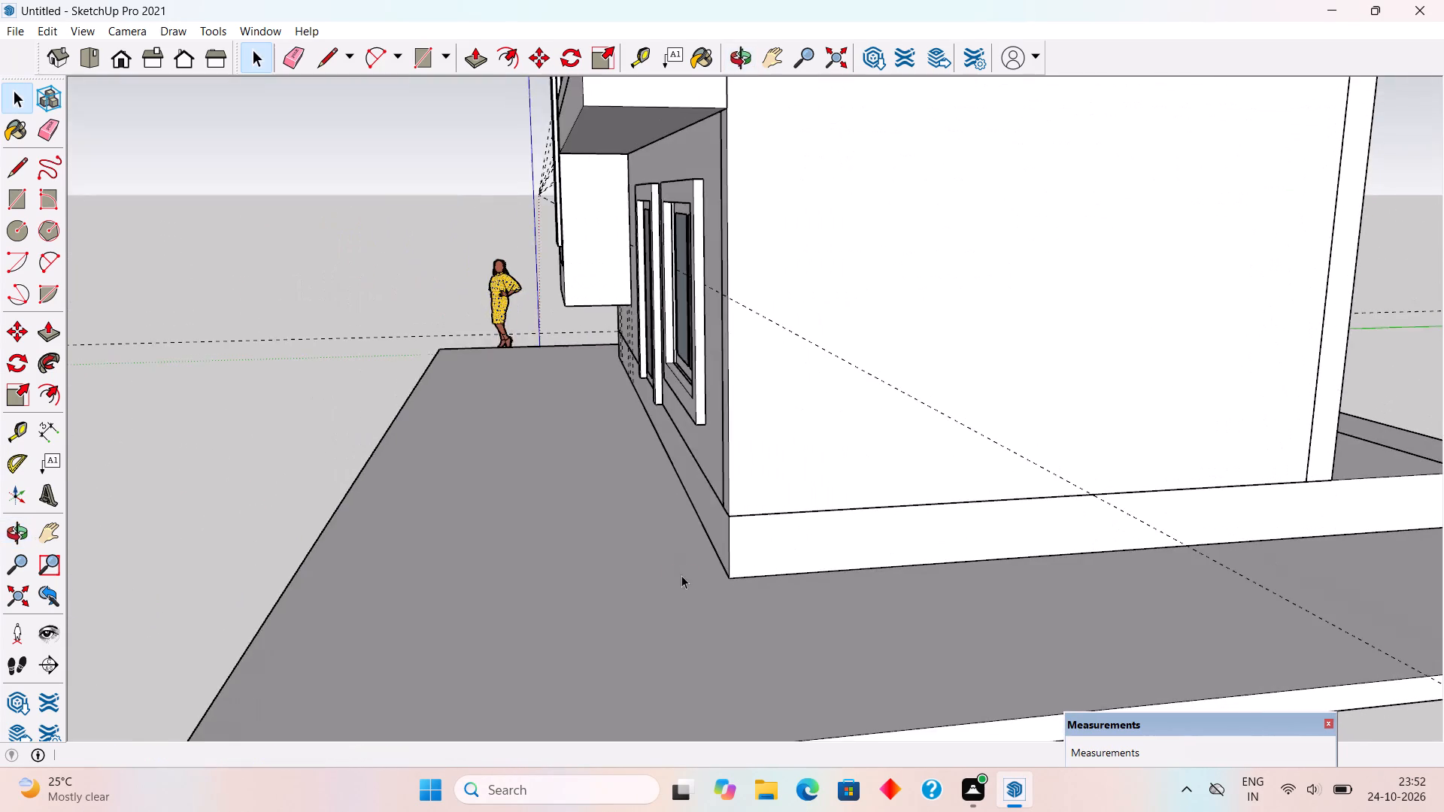
scroll(696, 577, "up", 11)
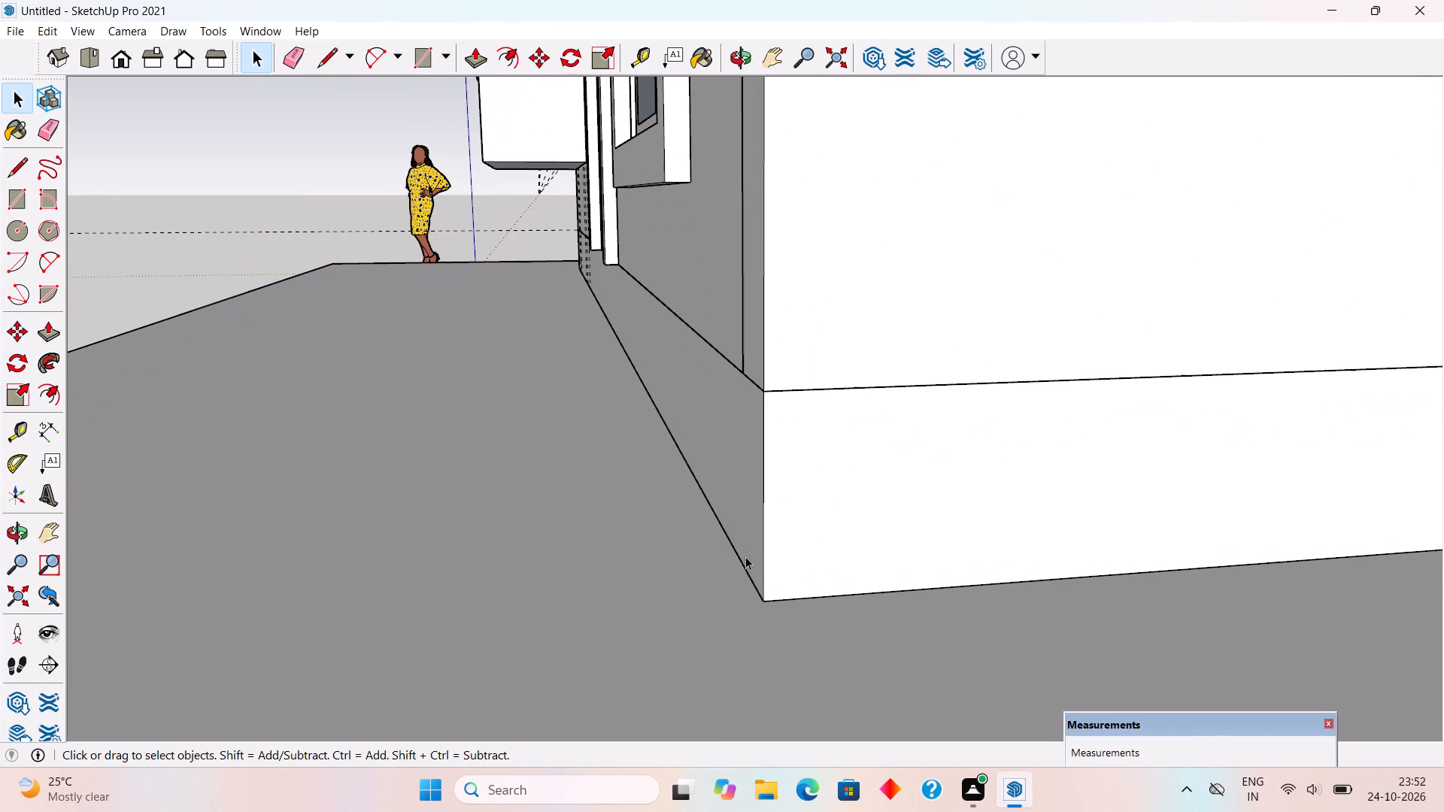
key("l")
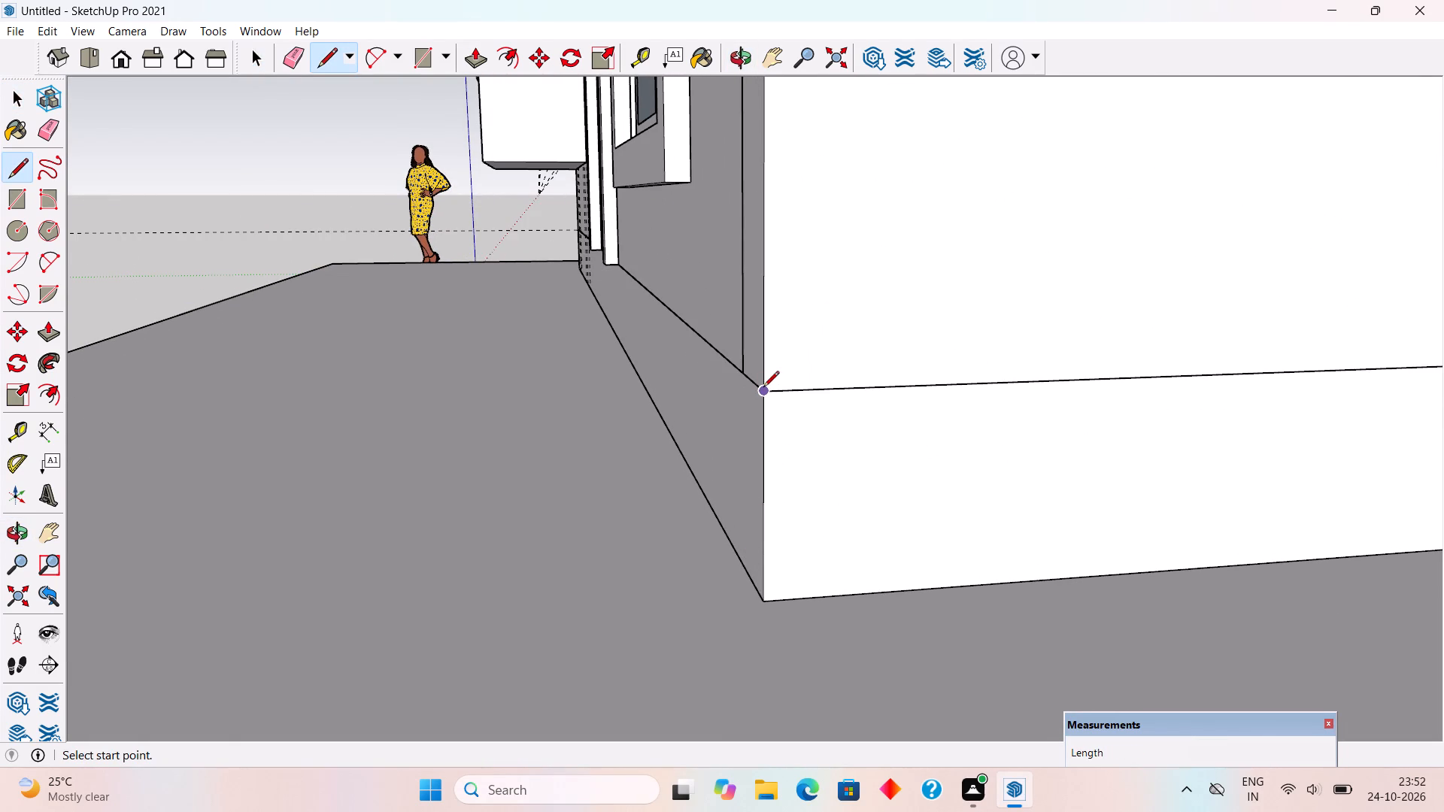
left_click(763, 388)
type("1'")
key("Return")
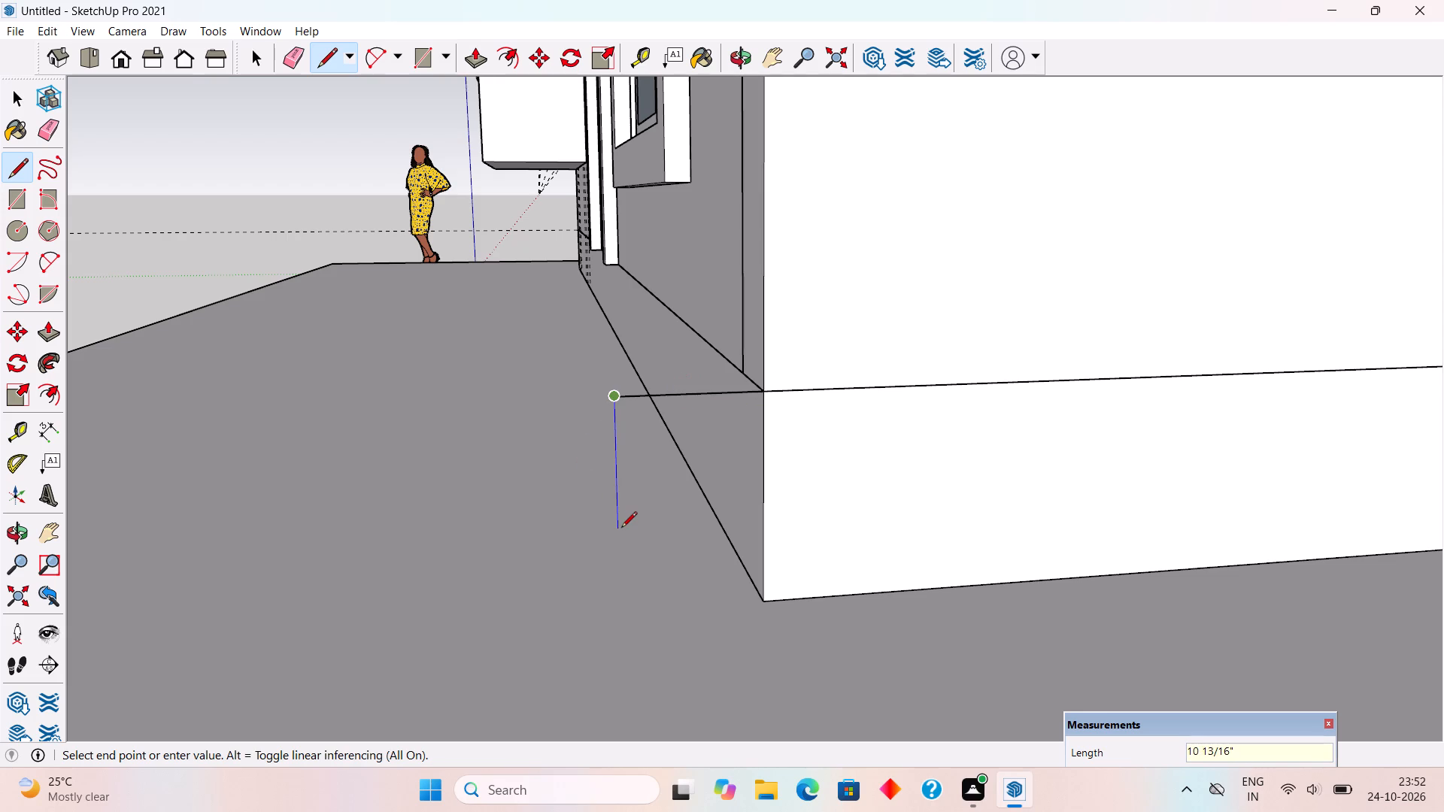
type("6\"")
key("Return")
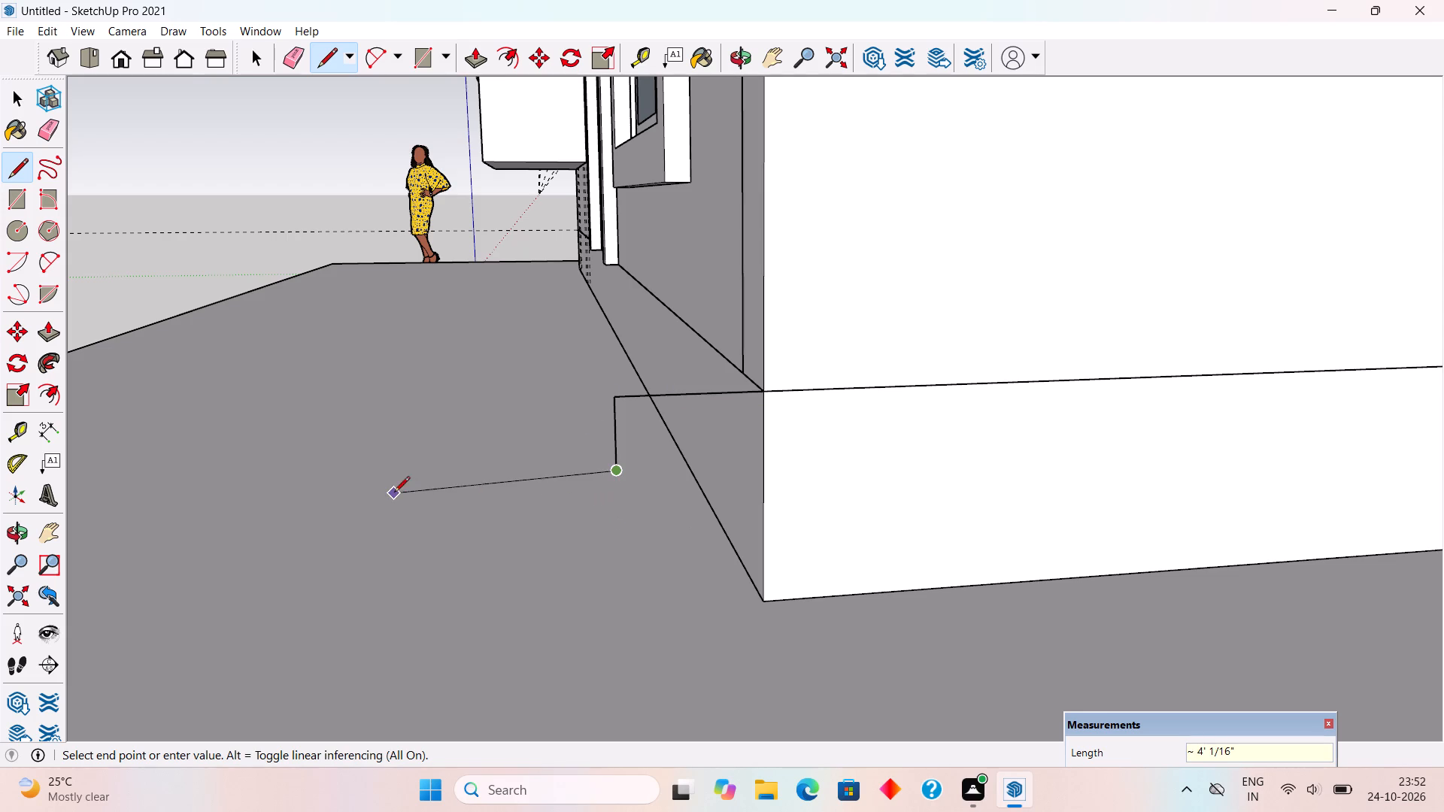
Continue the profile with two more 1' treads and 6" risers, then close it along the ground and up the plinth corner.
key("1")
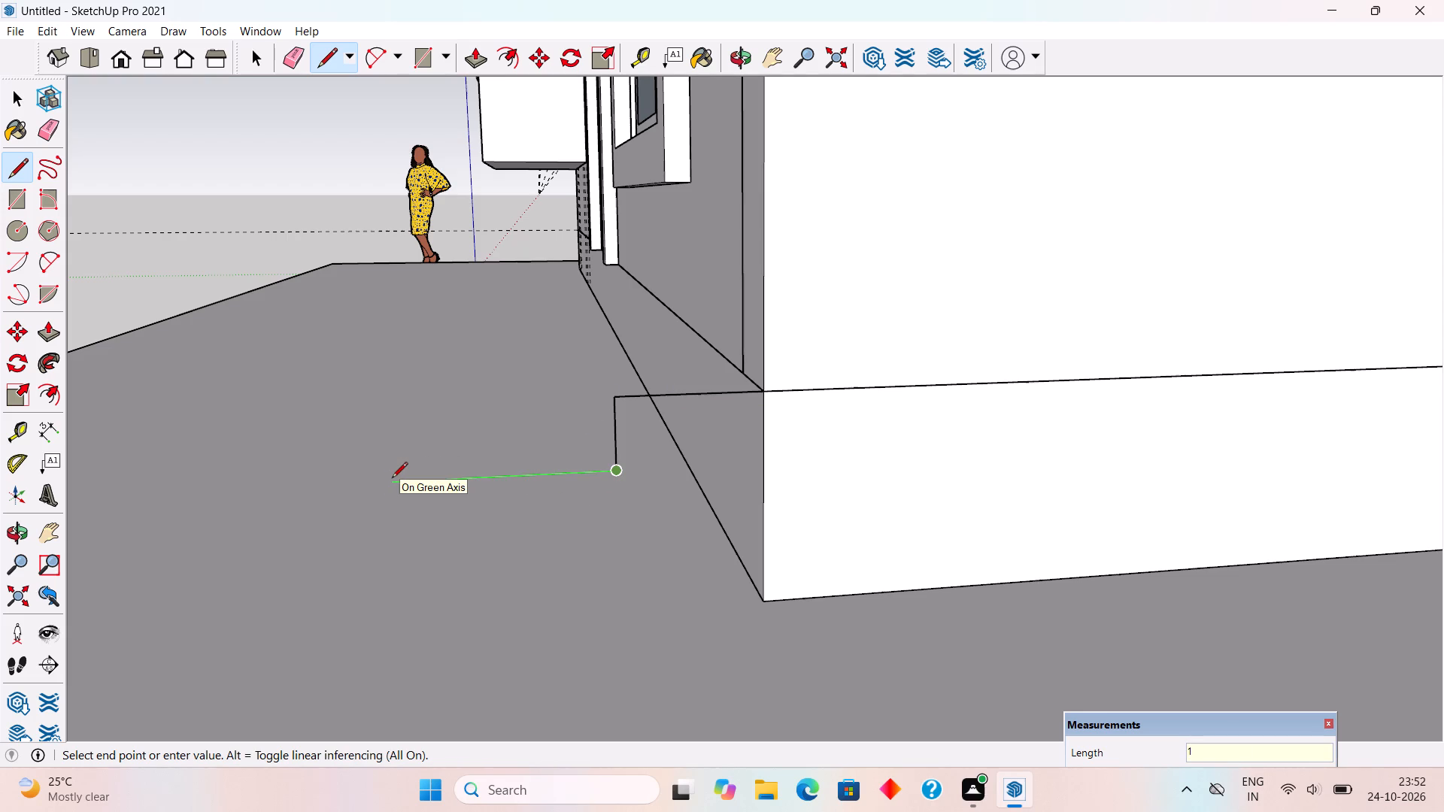
key("apostrophe")
key("Return")
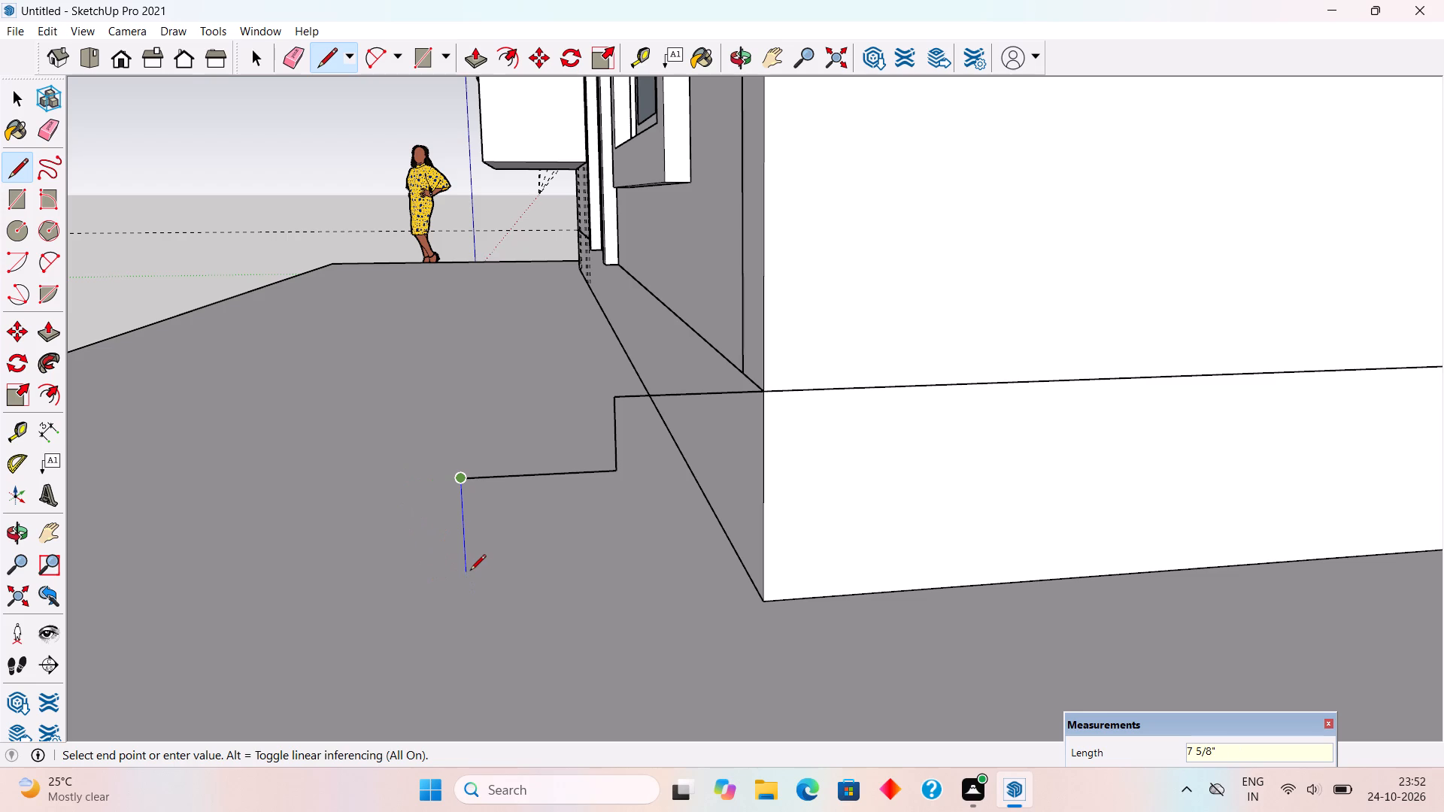
type("6\"")
key("Return")
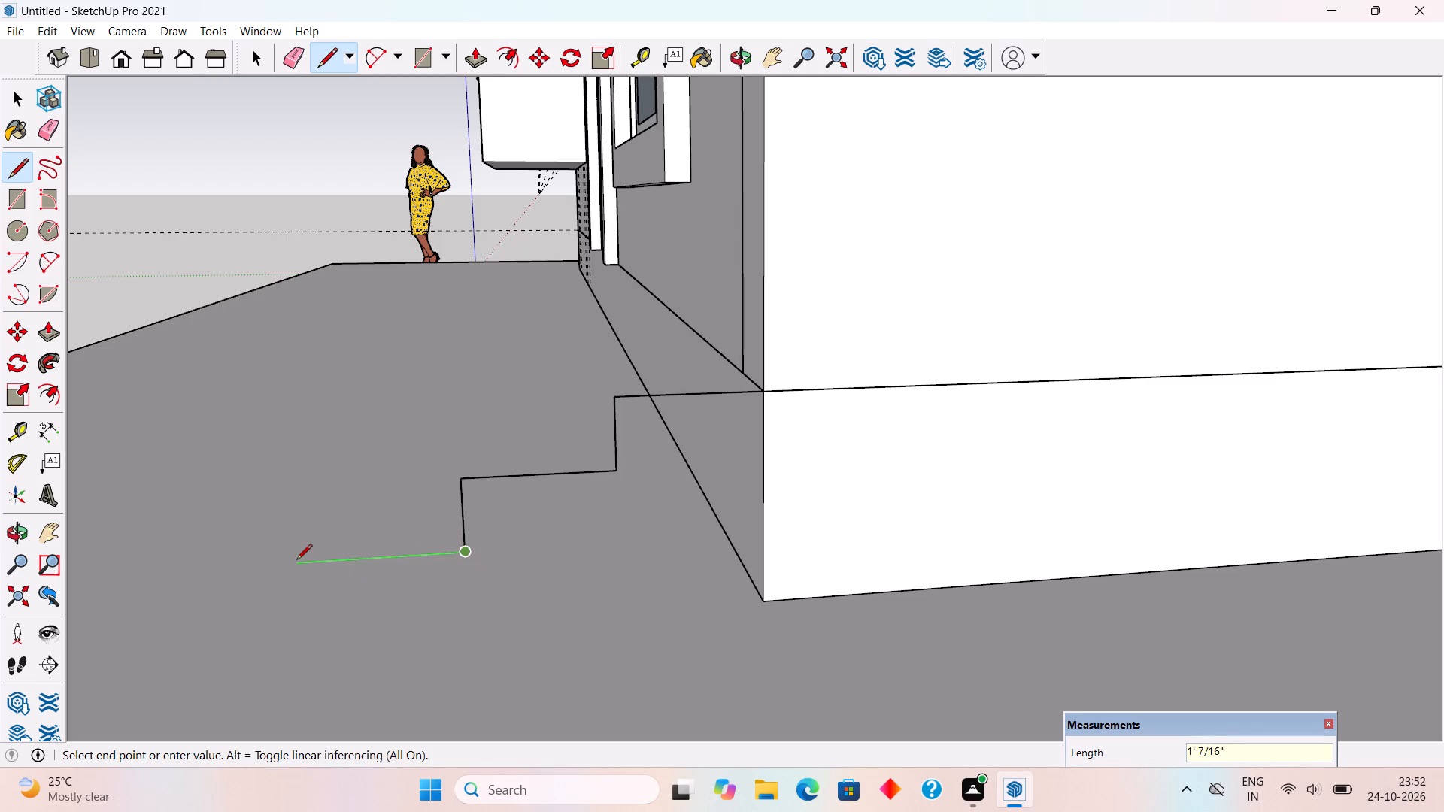
type("1'")
key("Return")
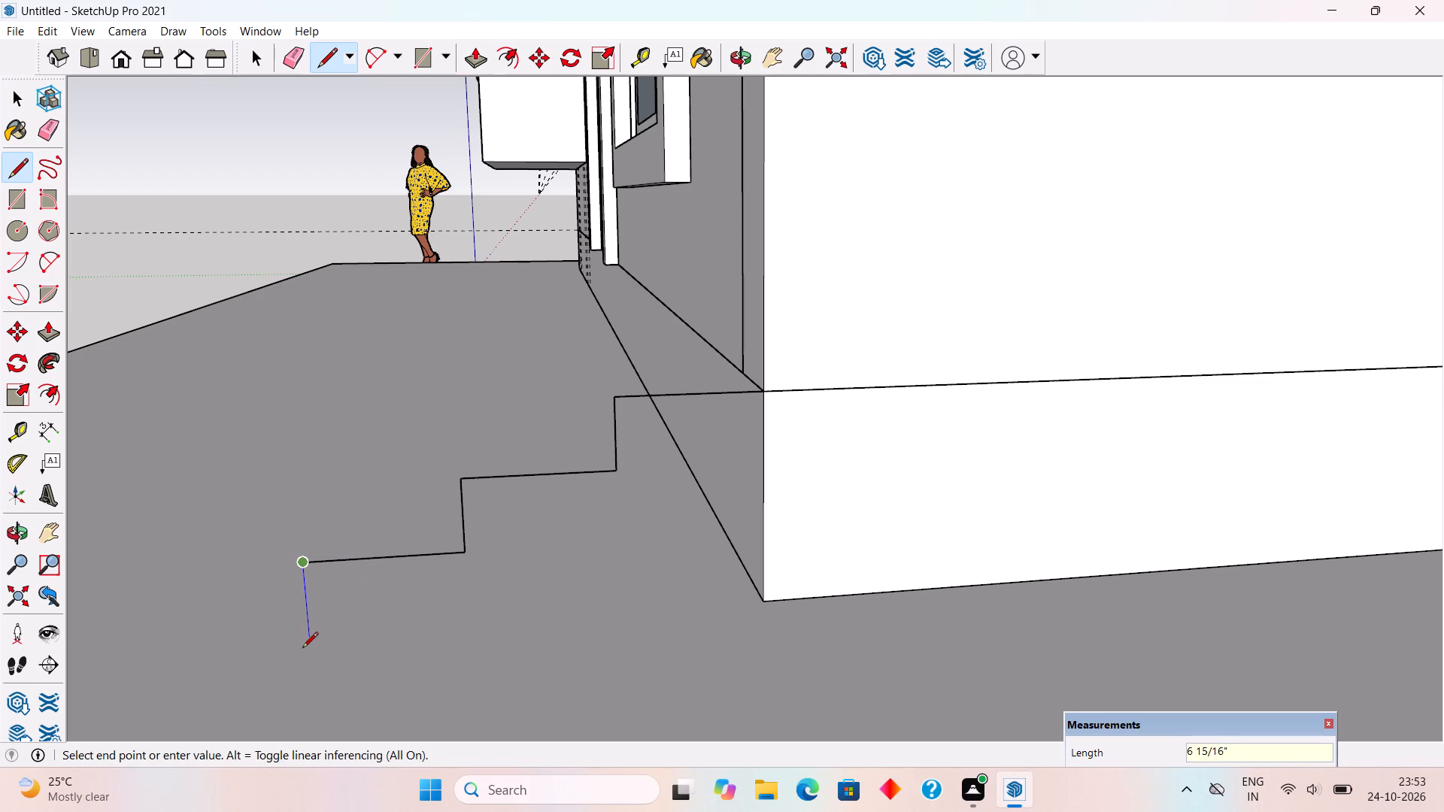
type("6\"")
key("Return")
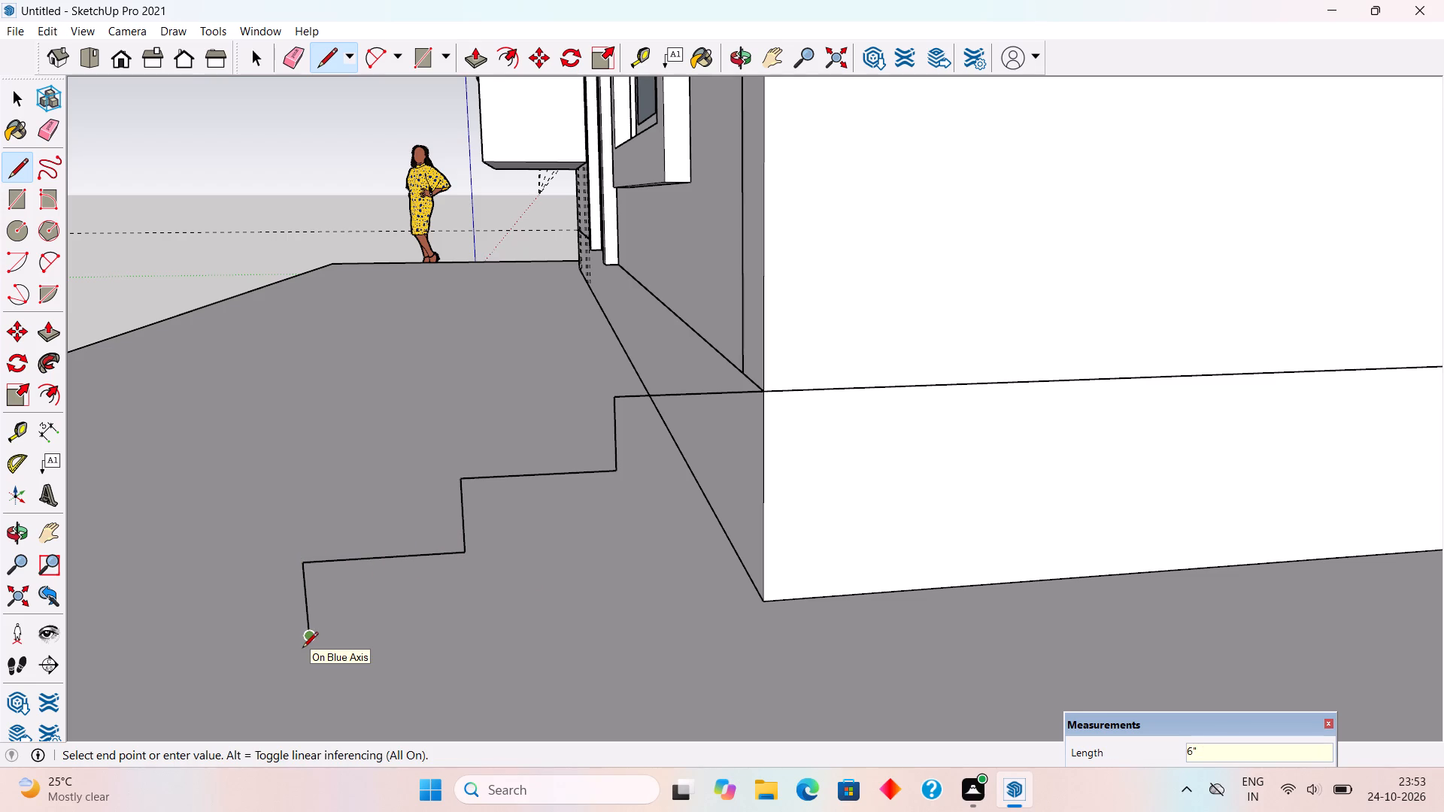
left_click(762, 603)
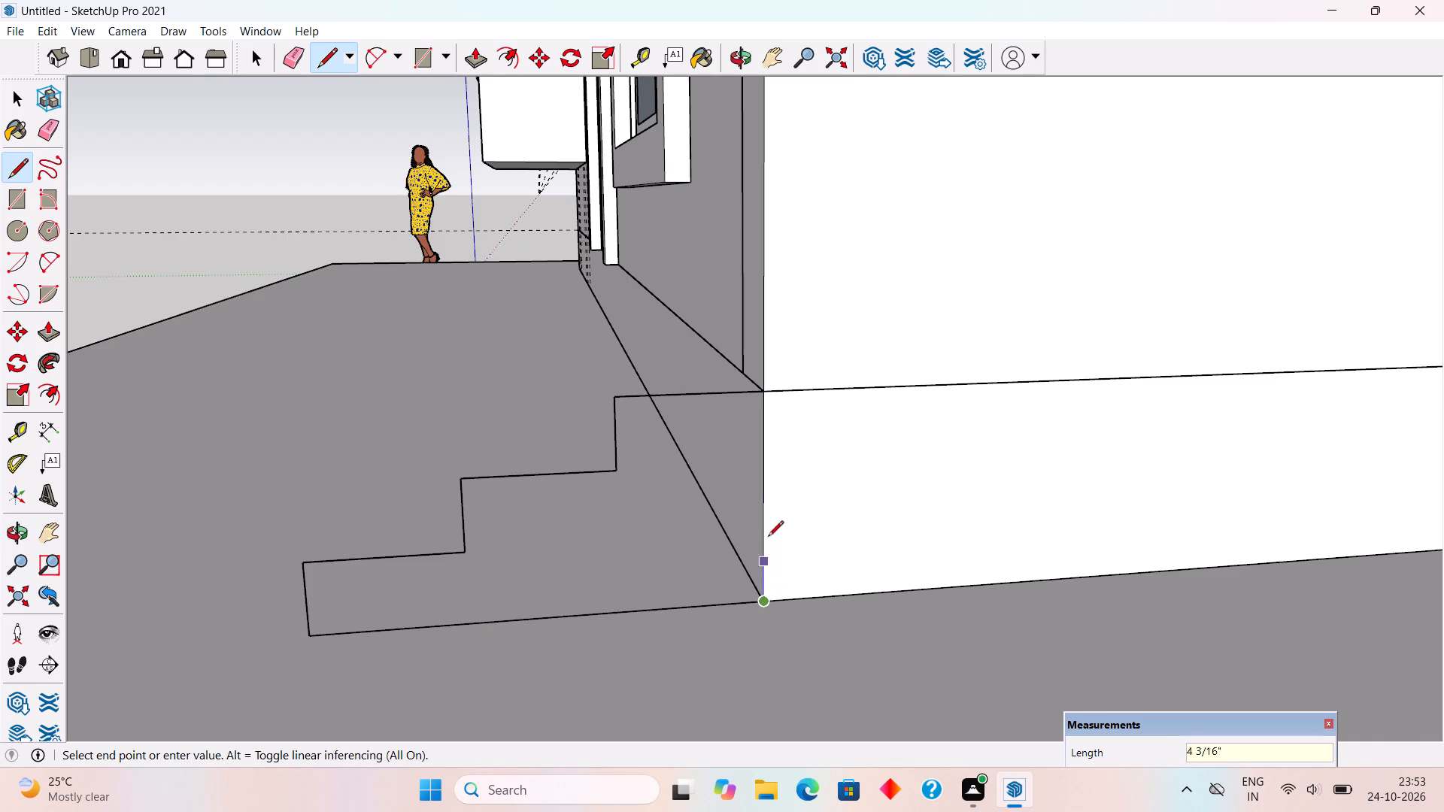
left_click(764, 392)
Extrude the stair profile 34' 9" along the building front to the plinth's far corner under the stair tower.
middle_click_drag(557, 515, 1380, 462)
scroll(1364, 483, "down", 4)
key("p")
left_click(1177, 486)
scroll(929, 554, "down", 13)
scroll(649, 663, "down", 5)
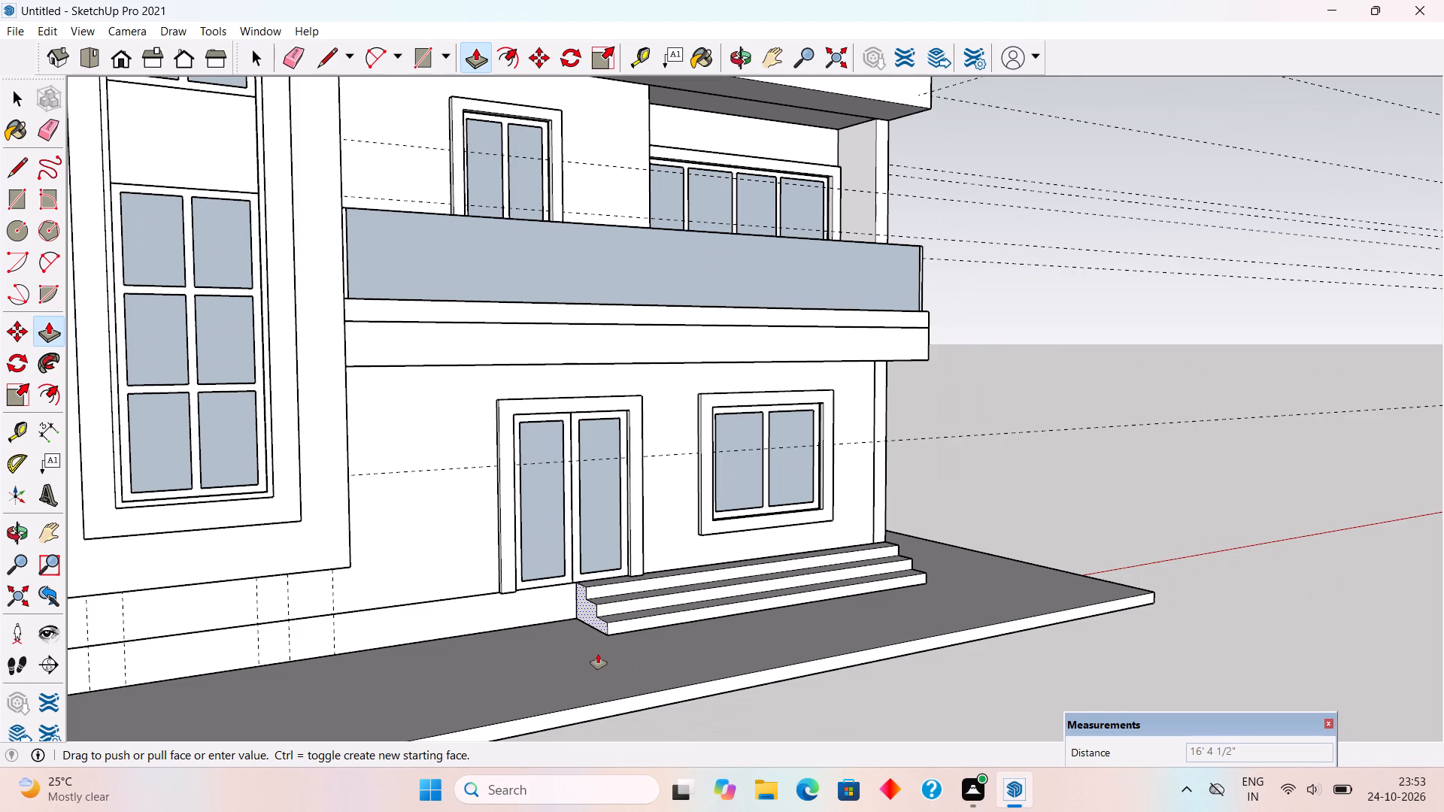
scroll(596, 653, "down", 6)
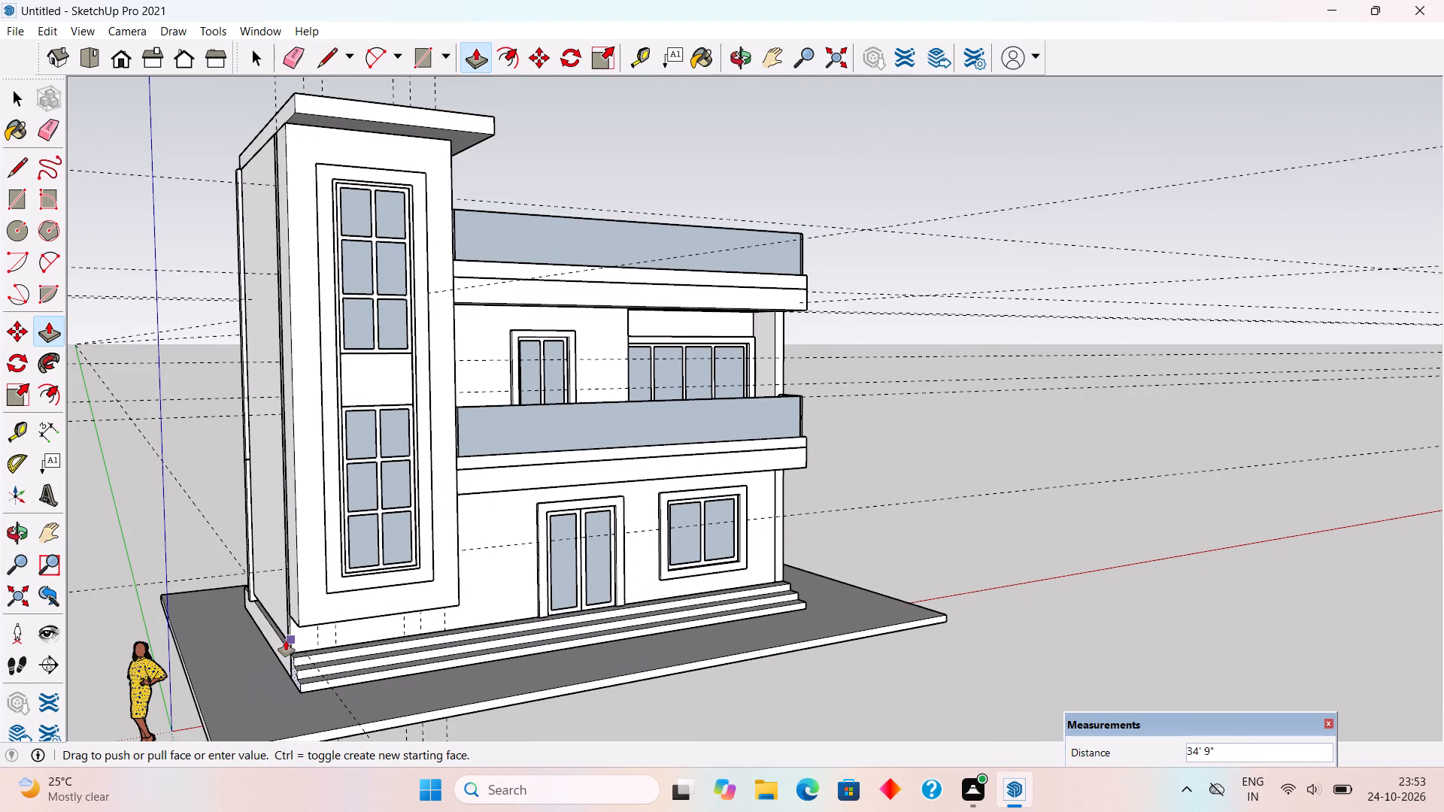
left_click(286, 641)
key("space")
Make the whole flight of front entrance steps a group.
middle_click_drag(570, 714, 126, 795)
middle_click_drag(692, 671, 616, 679)
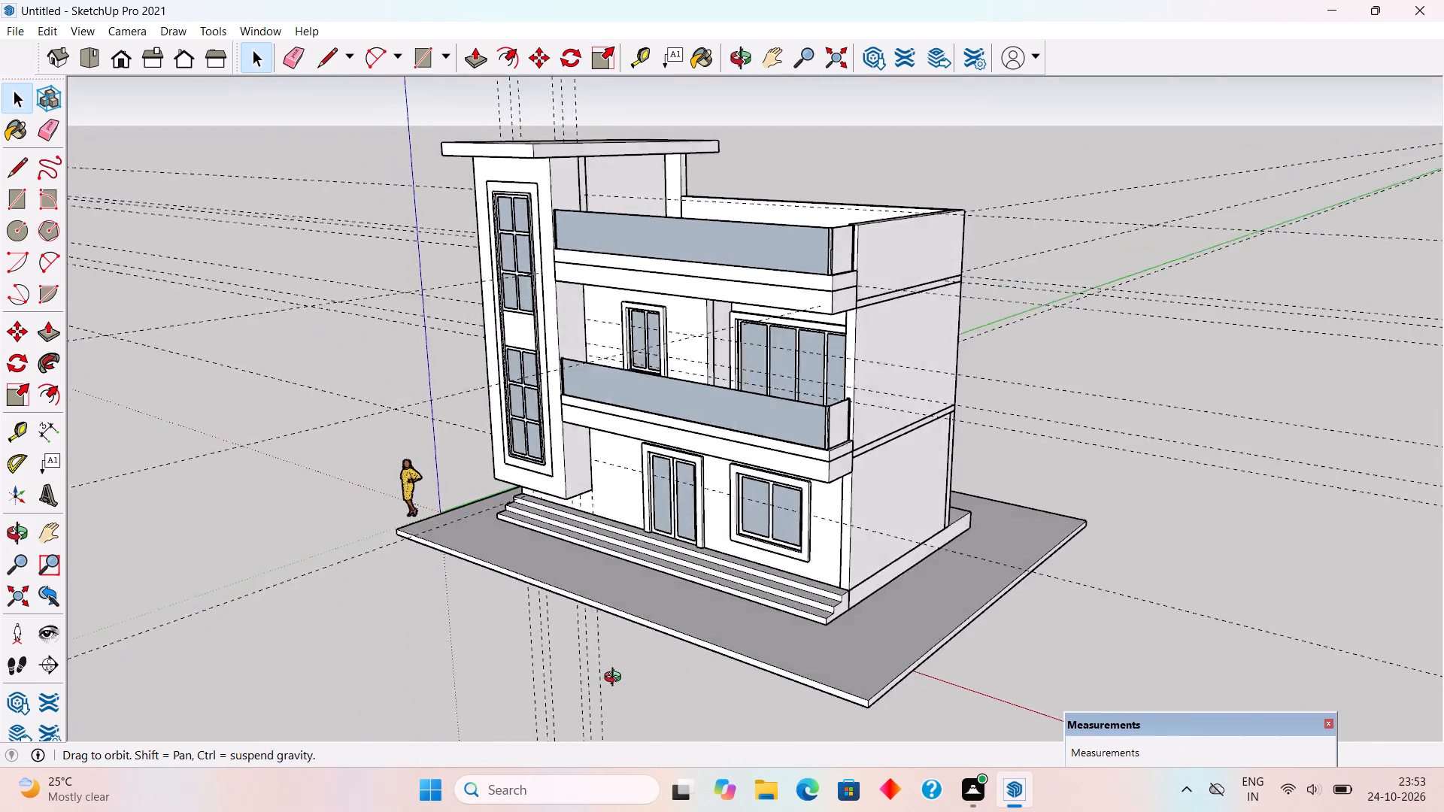
middle_click_drag(616, 679, 408, 688)
scroll(781, 639, "up", 8)
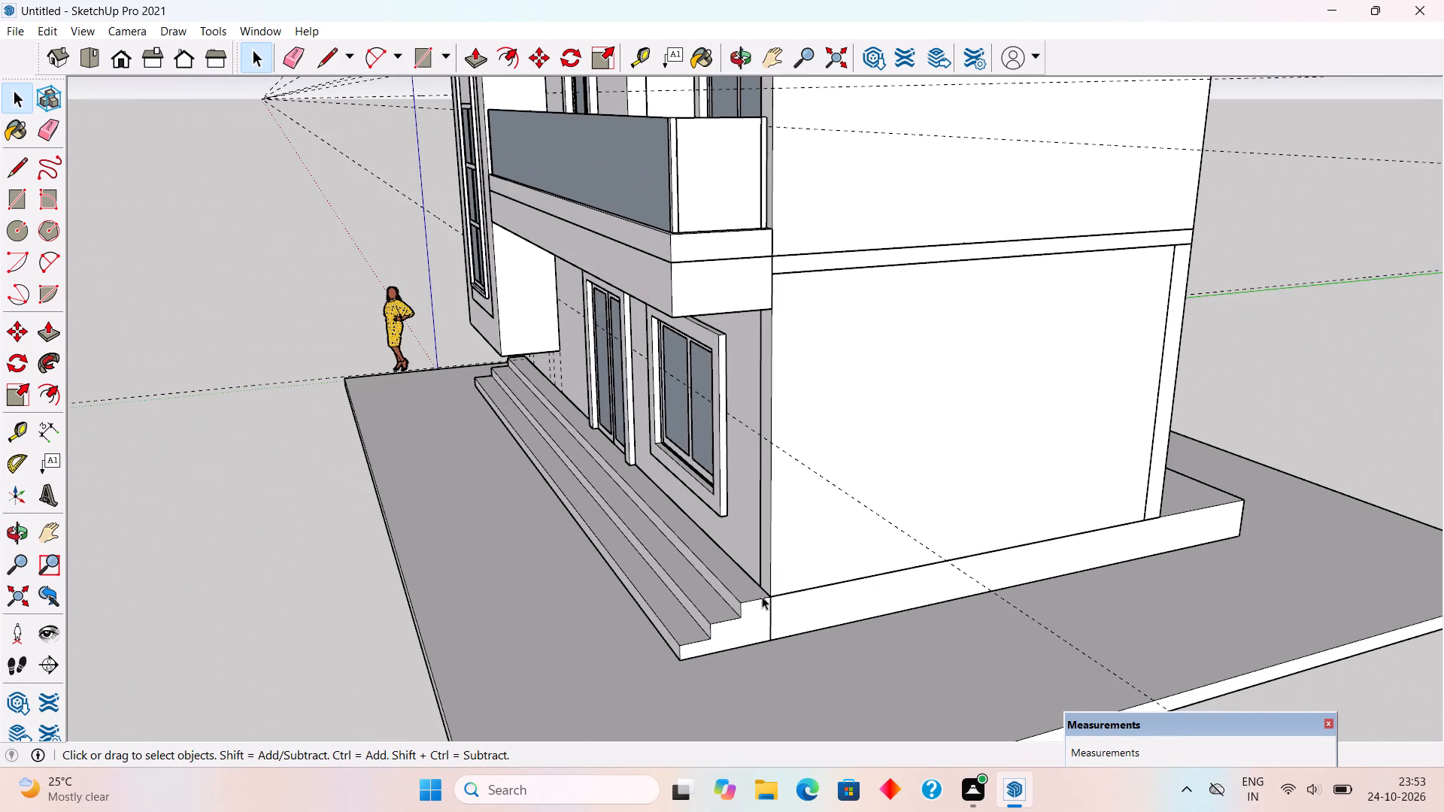
triple_click(757, 629)
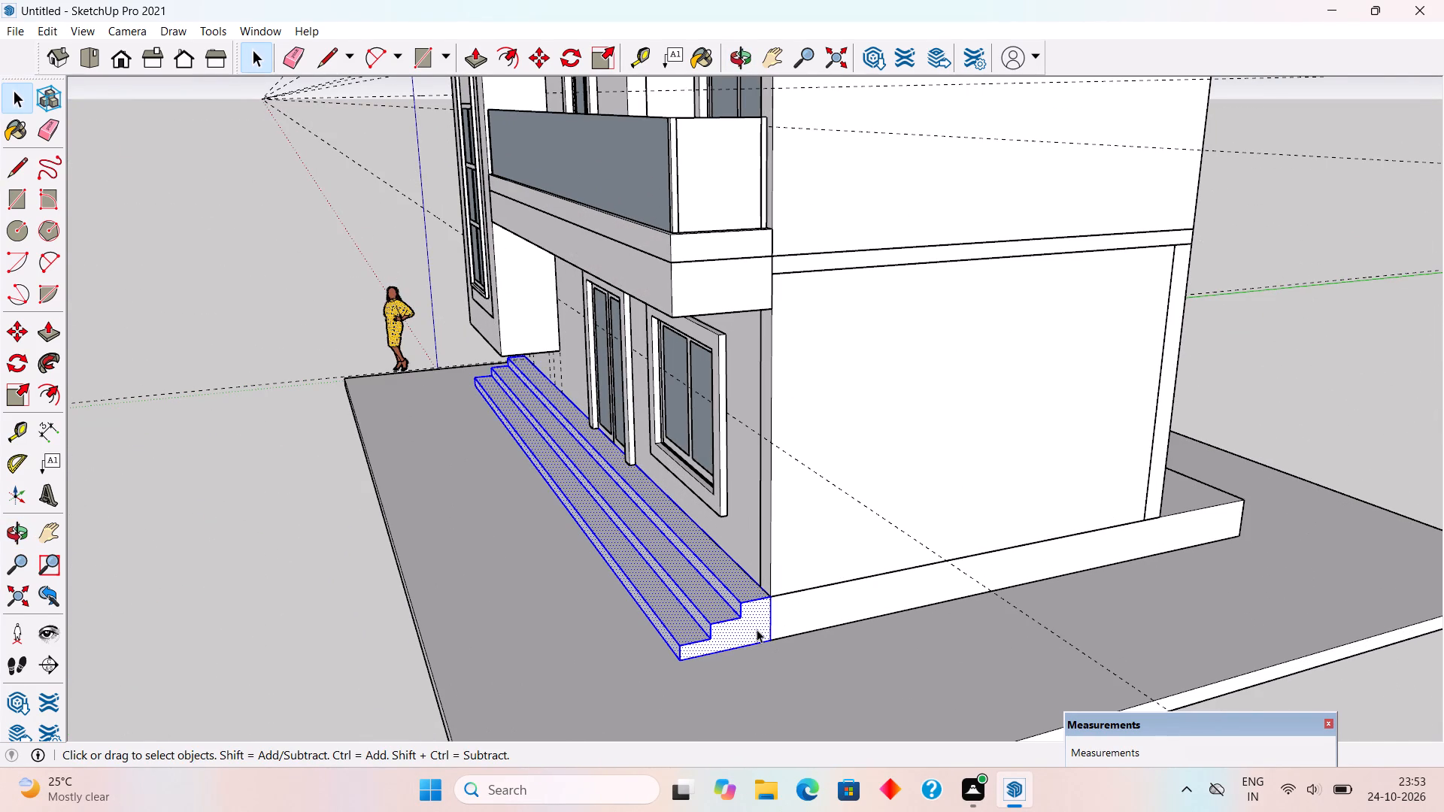
right_click(757, 629)
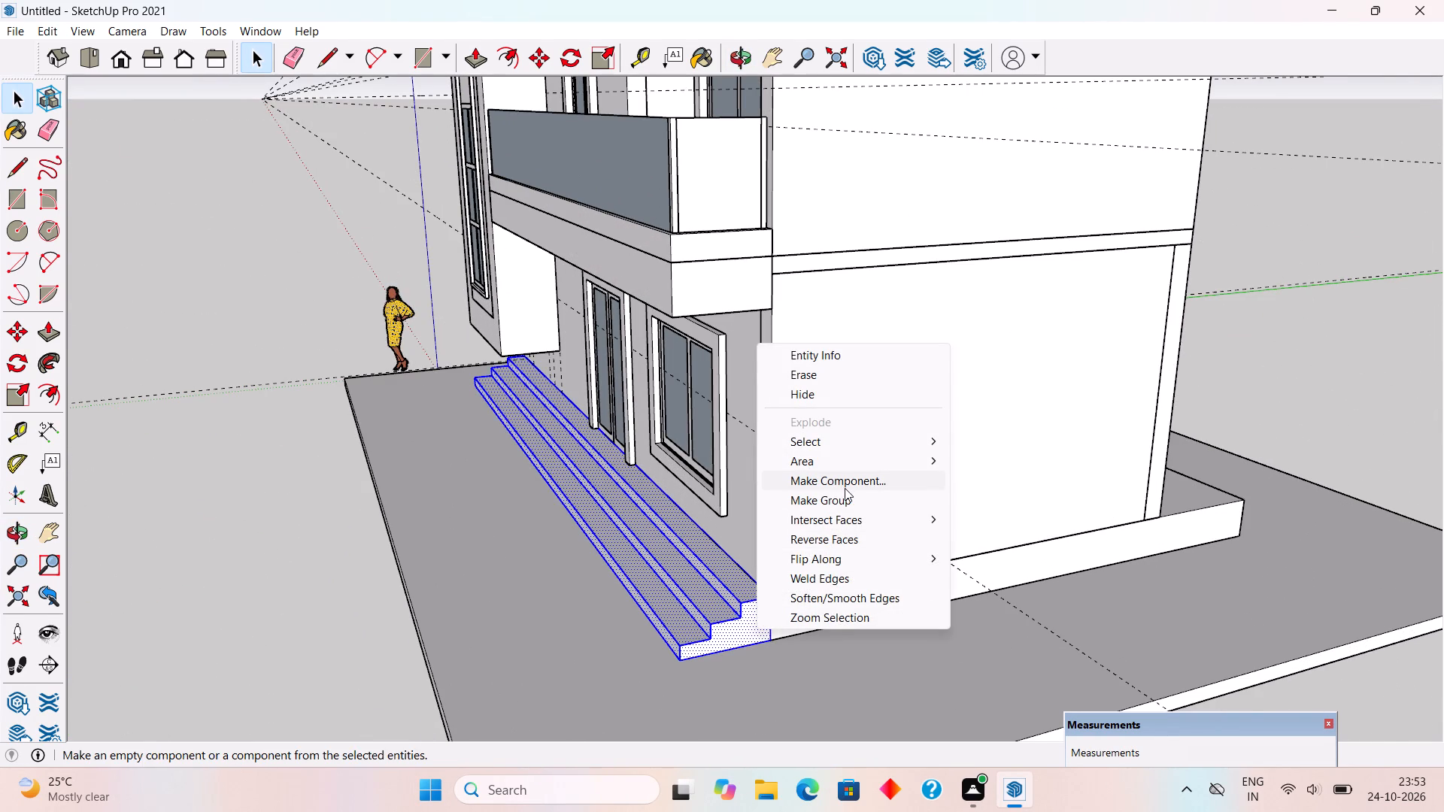
left_click(845, 498)
Move the front steps group 1.5' outward from the plinth along the green axis.
scroll(809, 664, "up", 4)
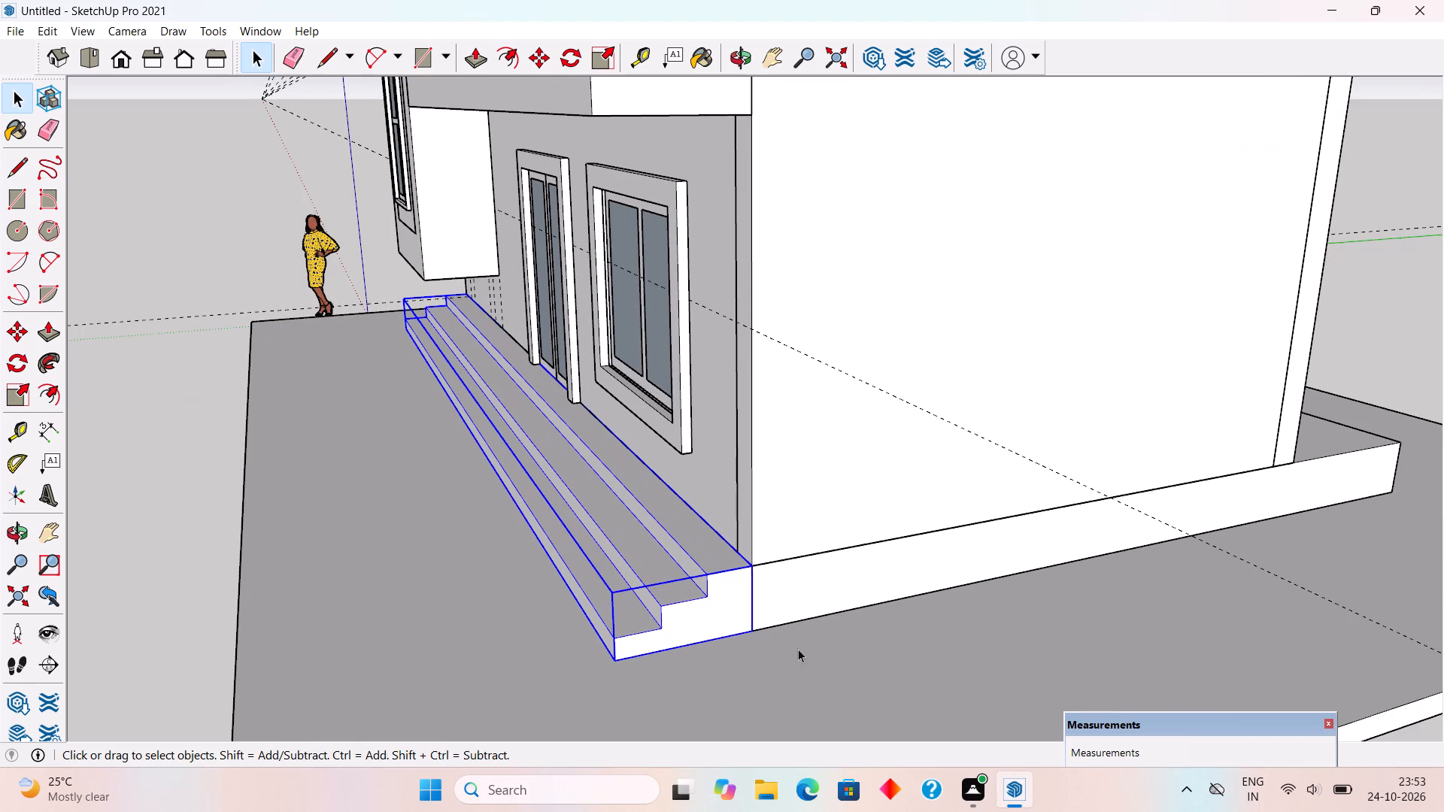
key("m")
left_click(759, 632)
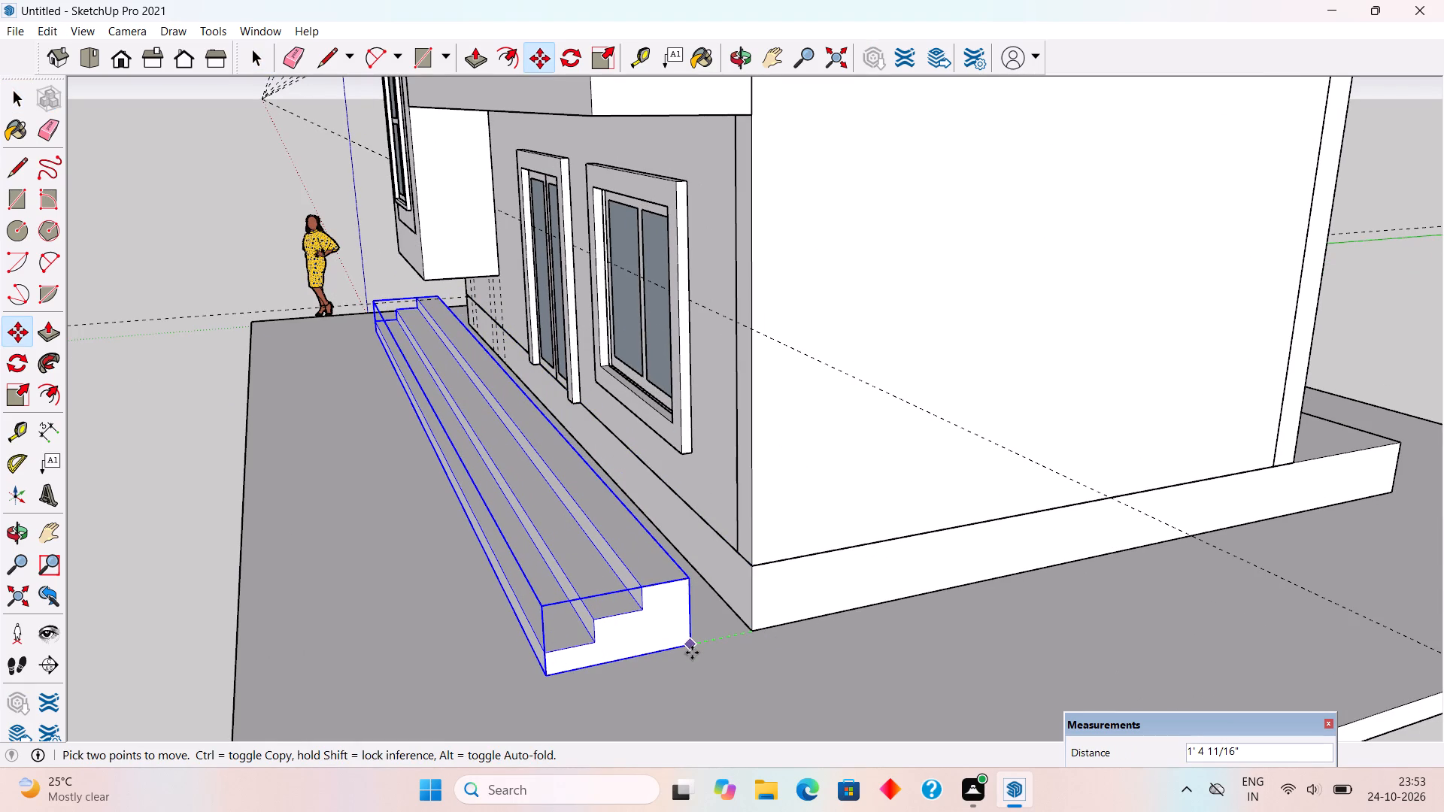
type("1.5'")
key("Return")
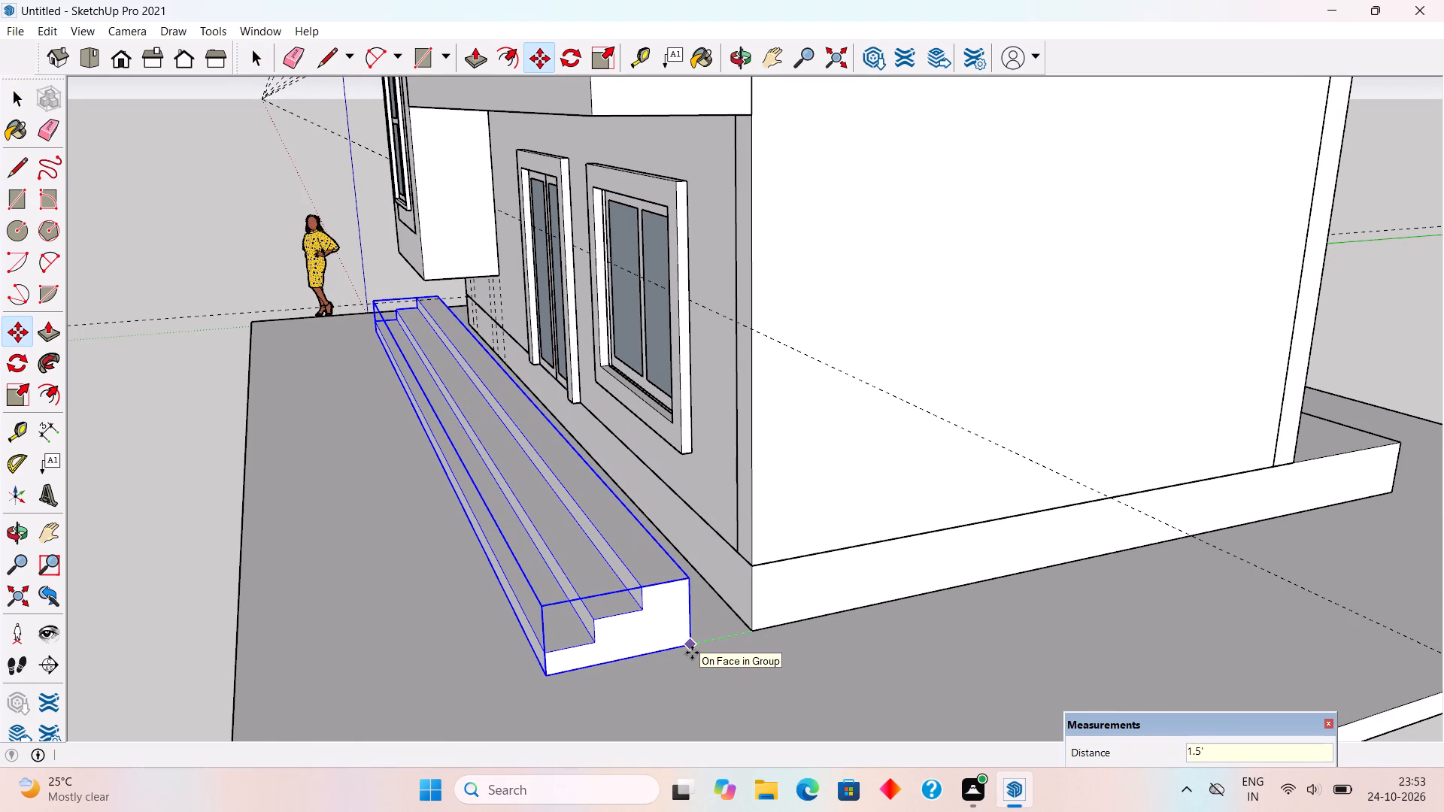
Open the plinth's group, pull its front face out 1' 6" to meet the back of the steps, and close the group.
key("space")
triple_click(728, 597)
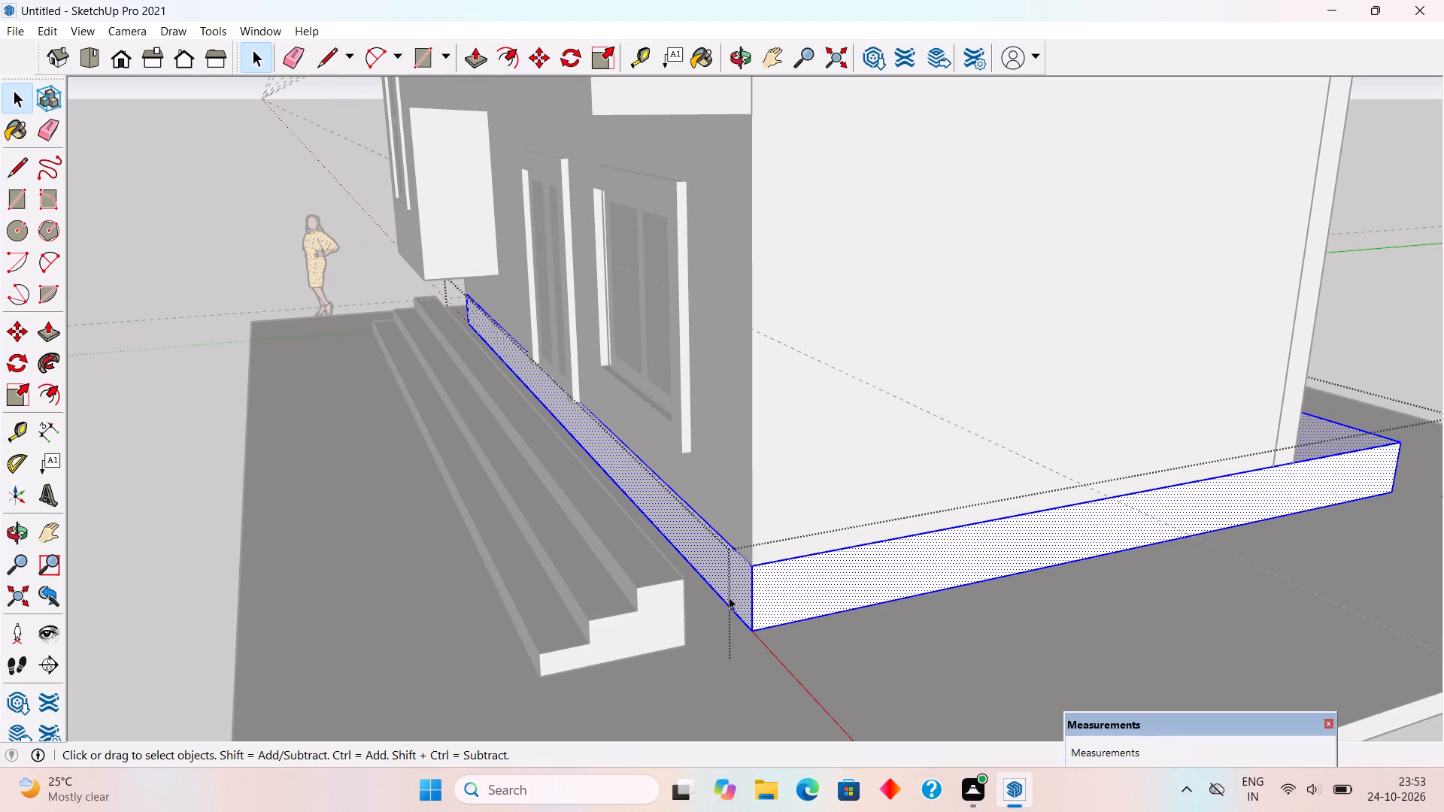
key("p")
left_click(729, 597)
left_click(685, 574)
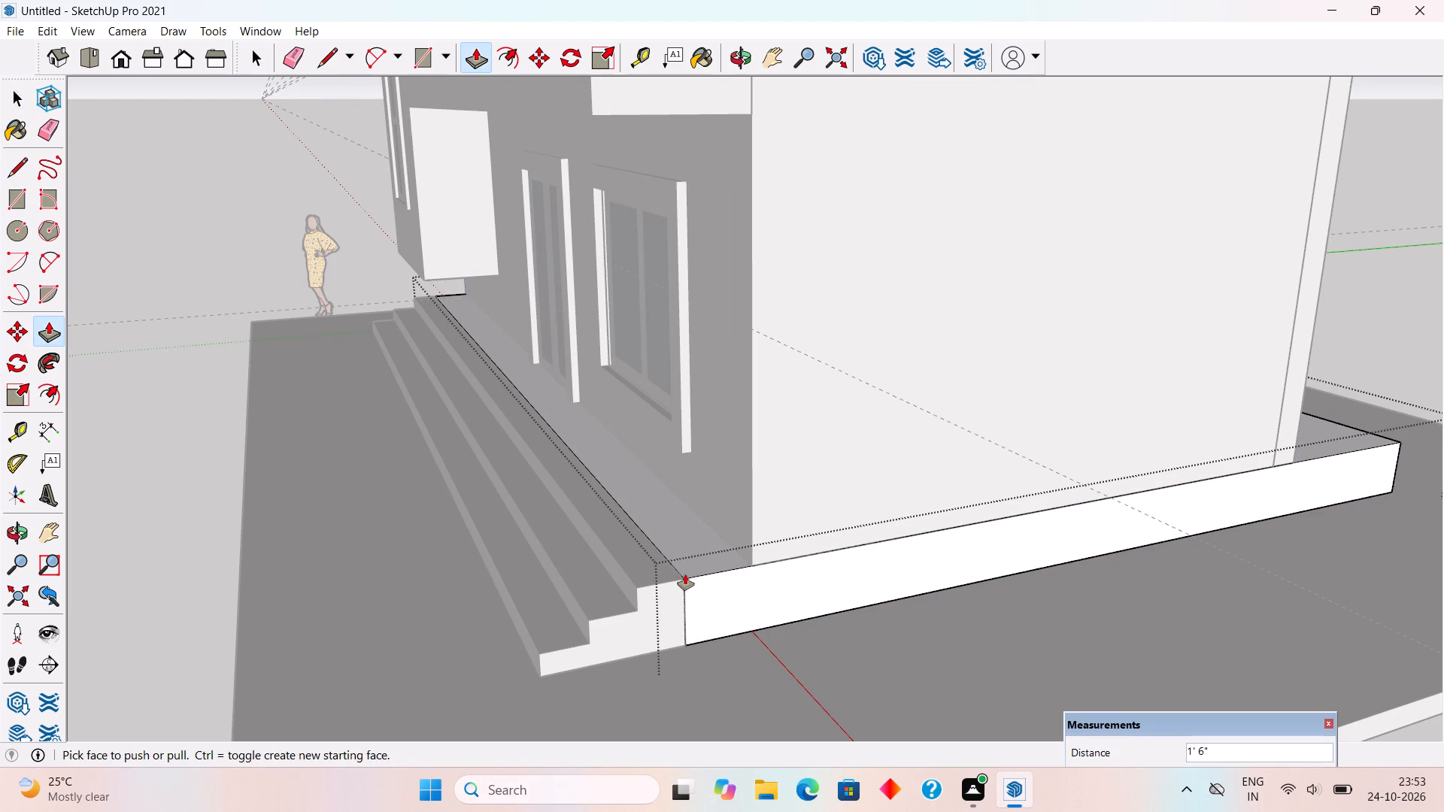
key("space")
scroll(687, 578, "down", 5)
left_click(341, 551)
Examine the widened plinth and the front entrance steps from the front and the side.
middle_click_drag(488, 622, 947, 569)
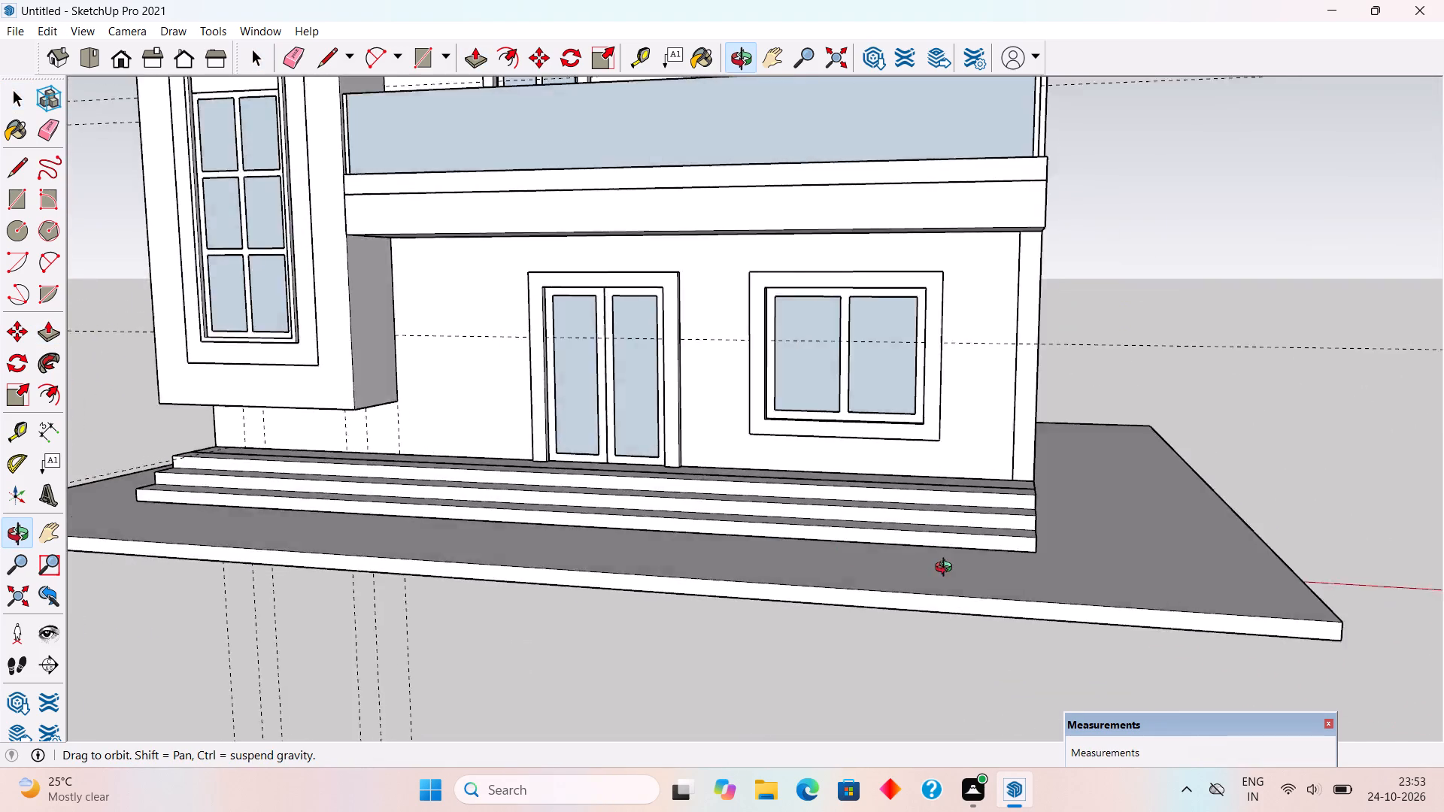
middle_click_drag(947, 569, 1126, 610)
middle_click_drag(835, 544, 793, 492)
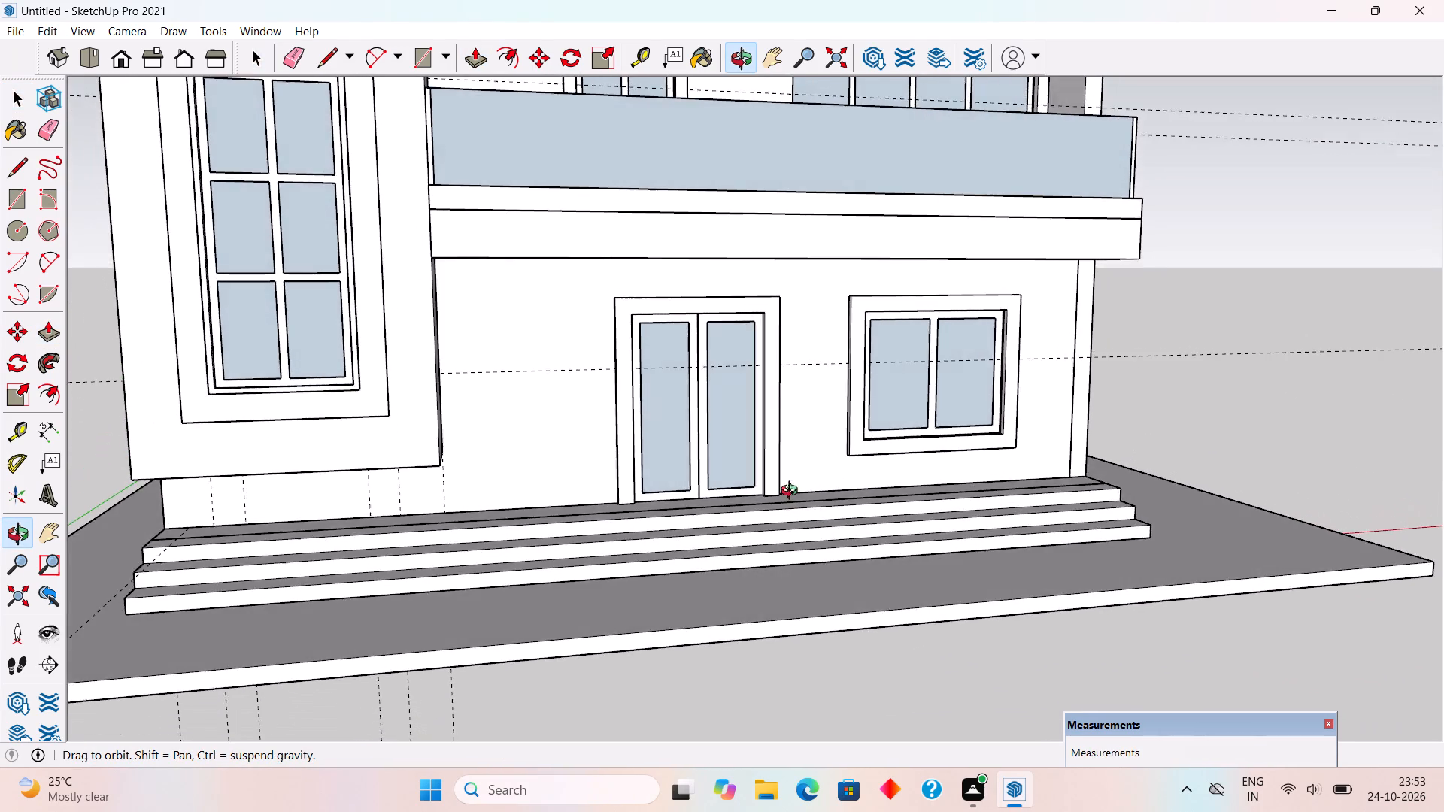
middle_click_drag(793, 492, 691, 662)
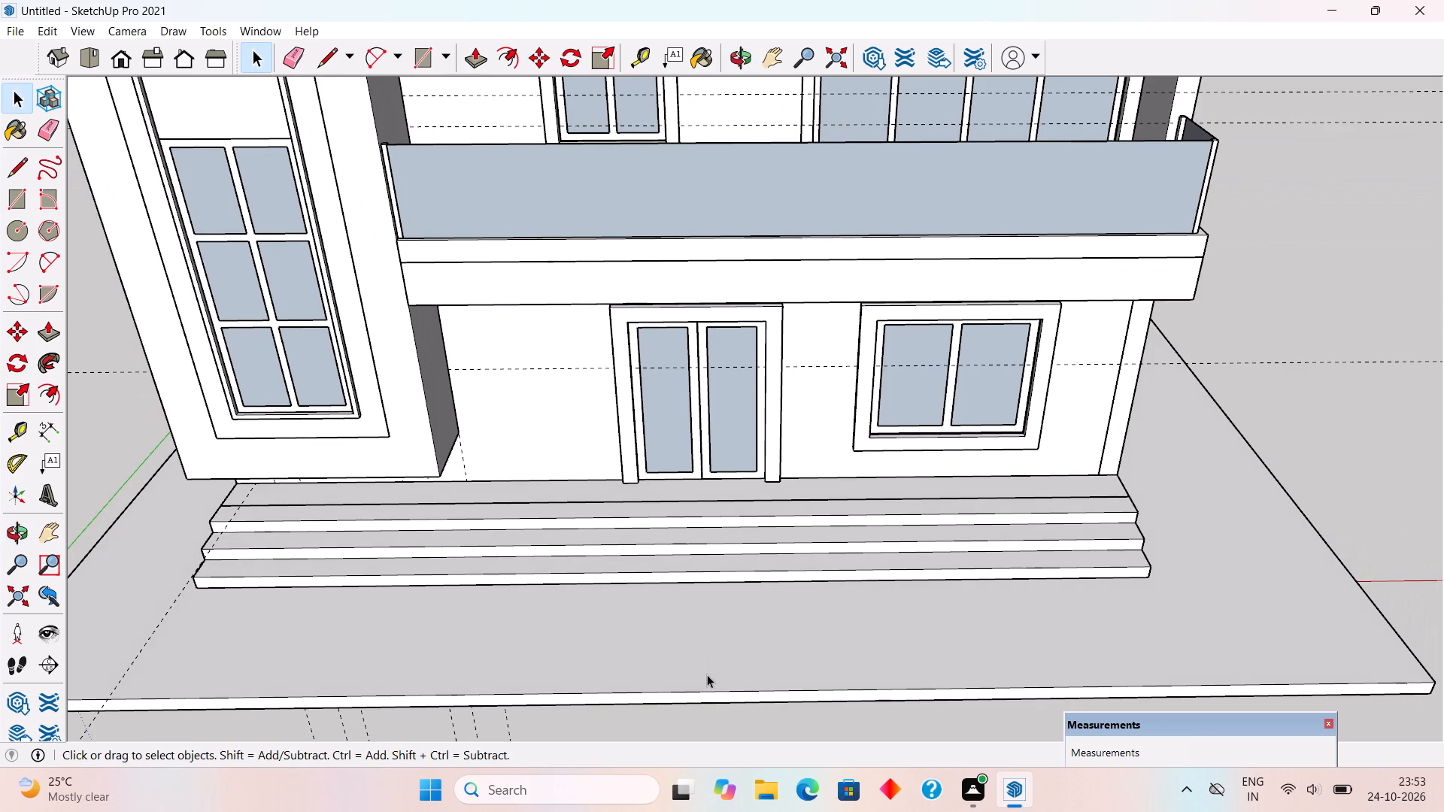
middle_click_drag(561, 550, 758, 431)
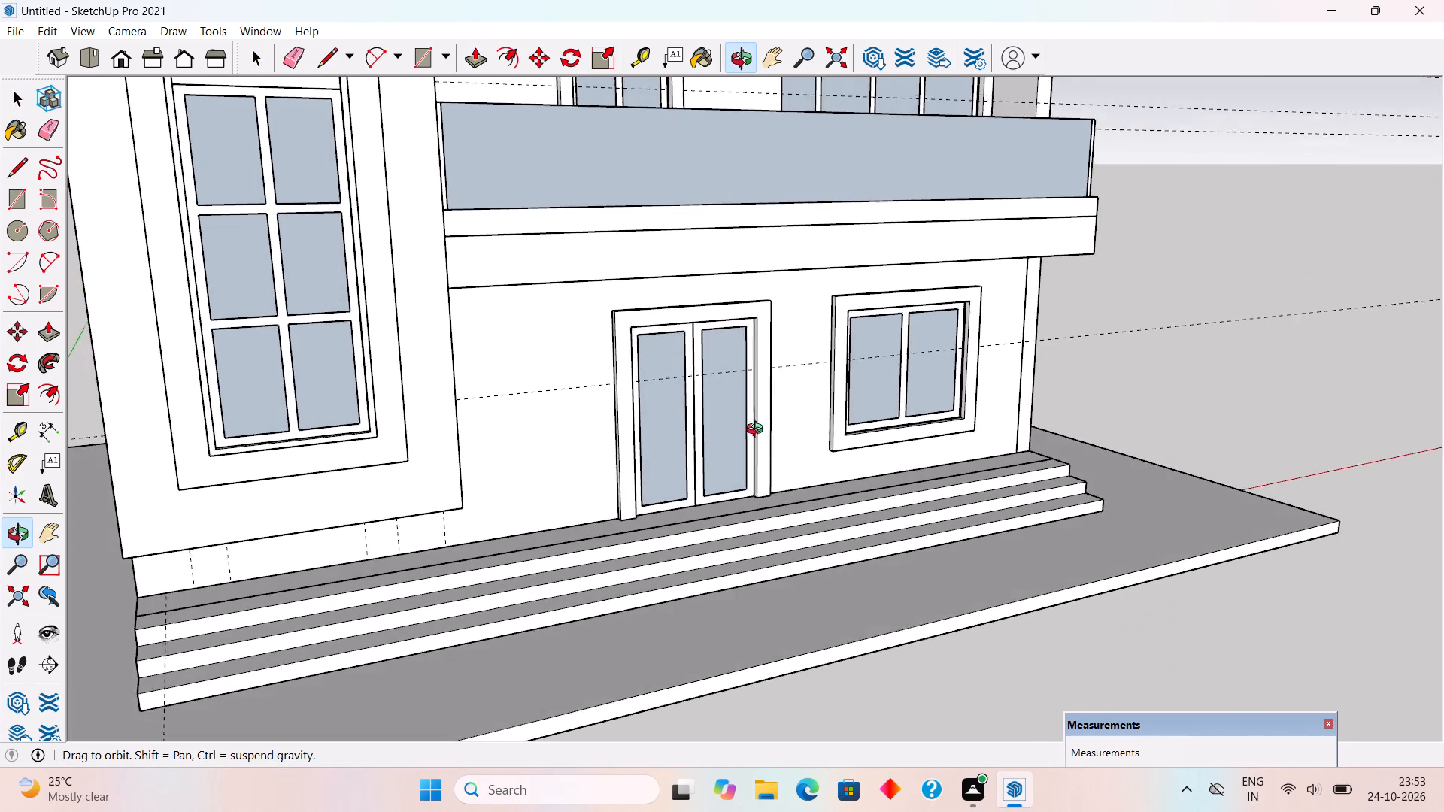
middle_click_drag(758, 431, 446, 485)
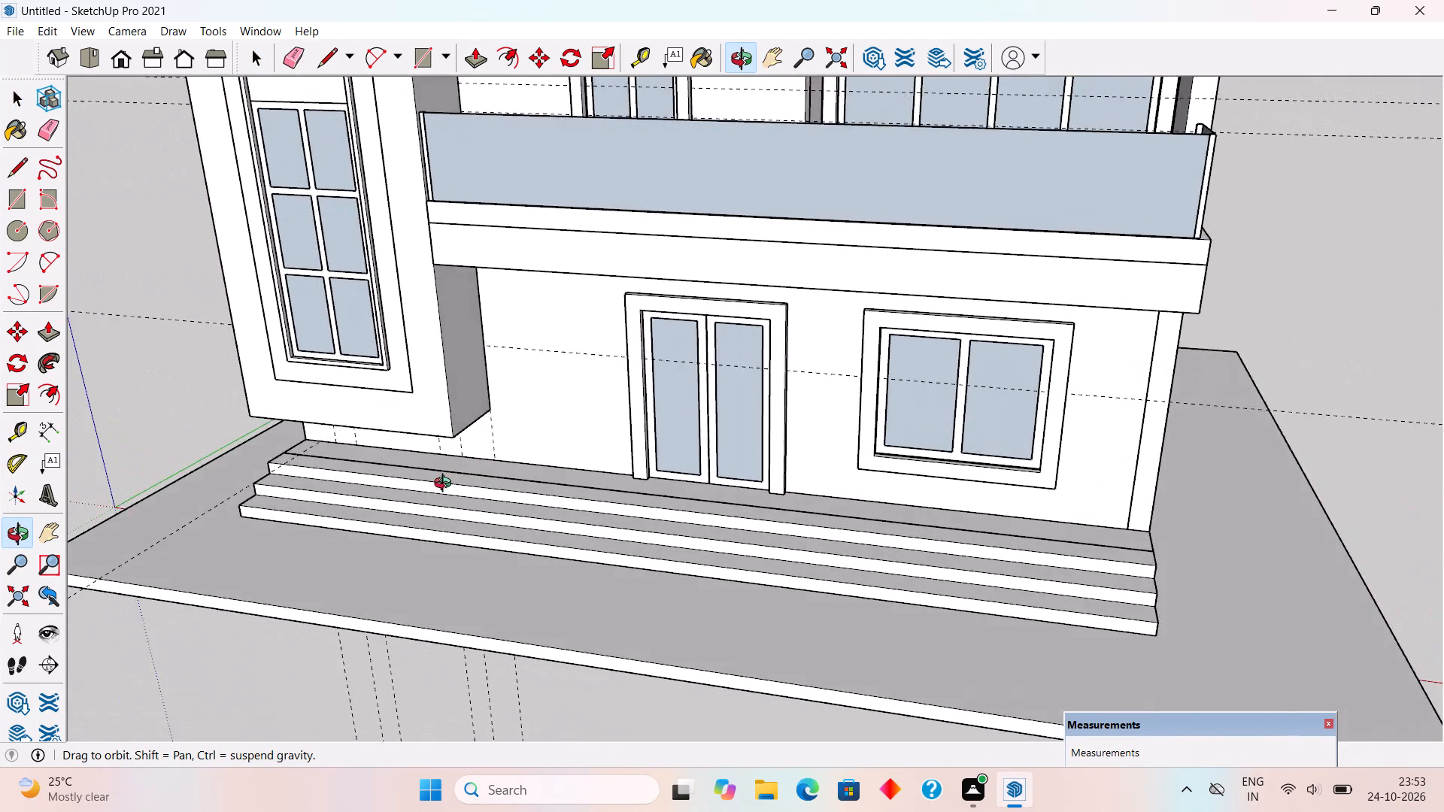
middle_click_drag(446, 485, 599, 492)
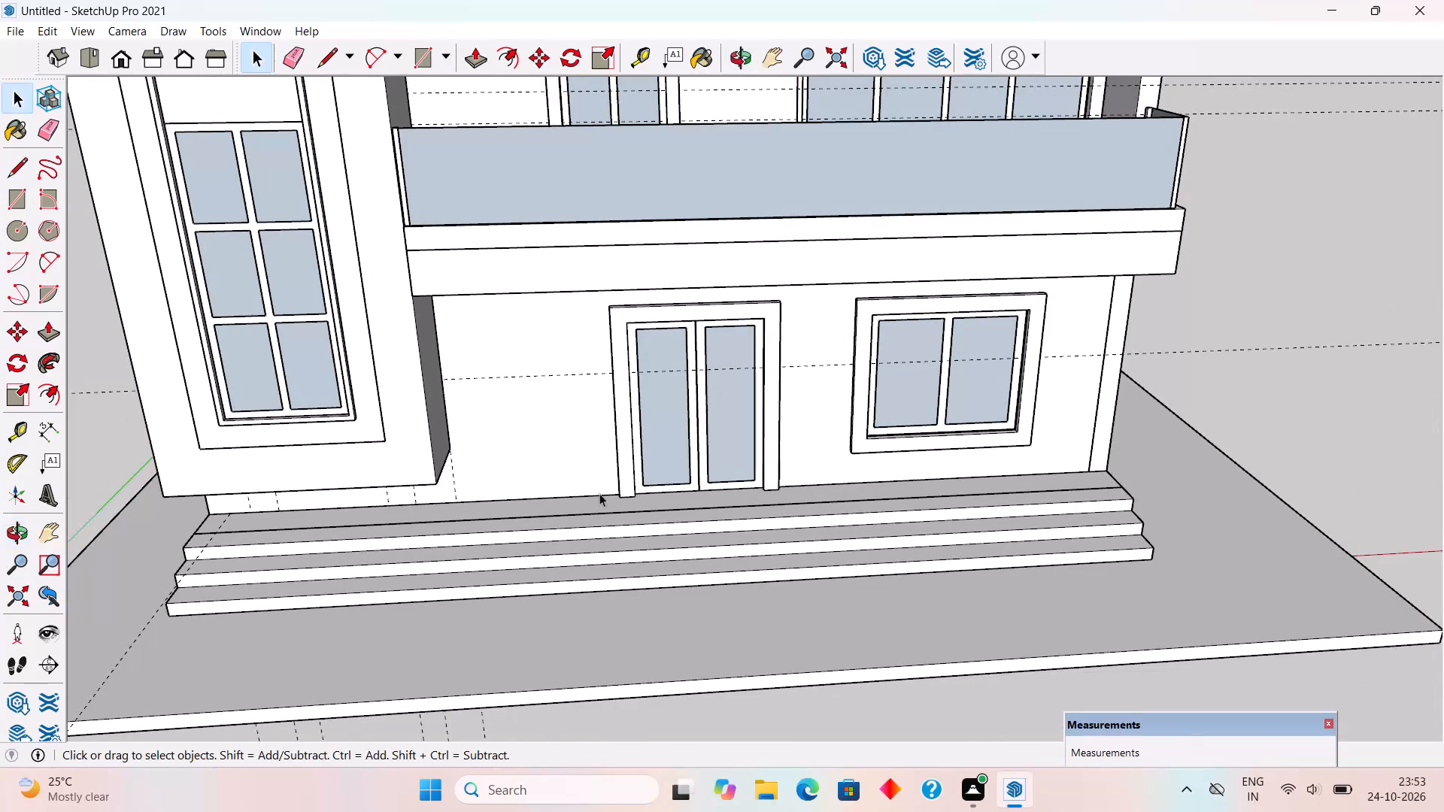
middle_click_drag(1039, 432, 539, 416)
scroll(539, 410, "down", 2)
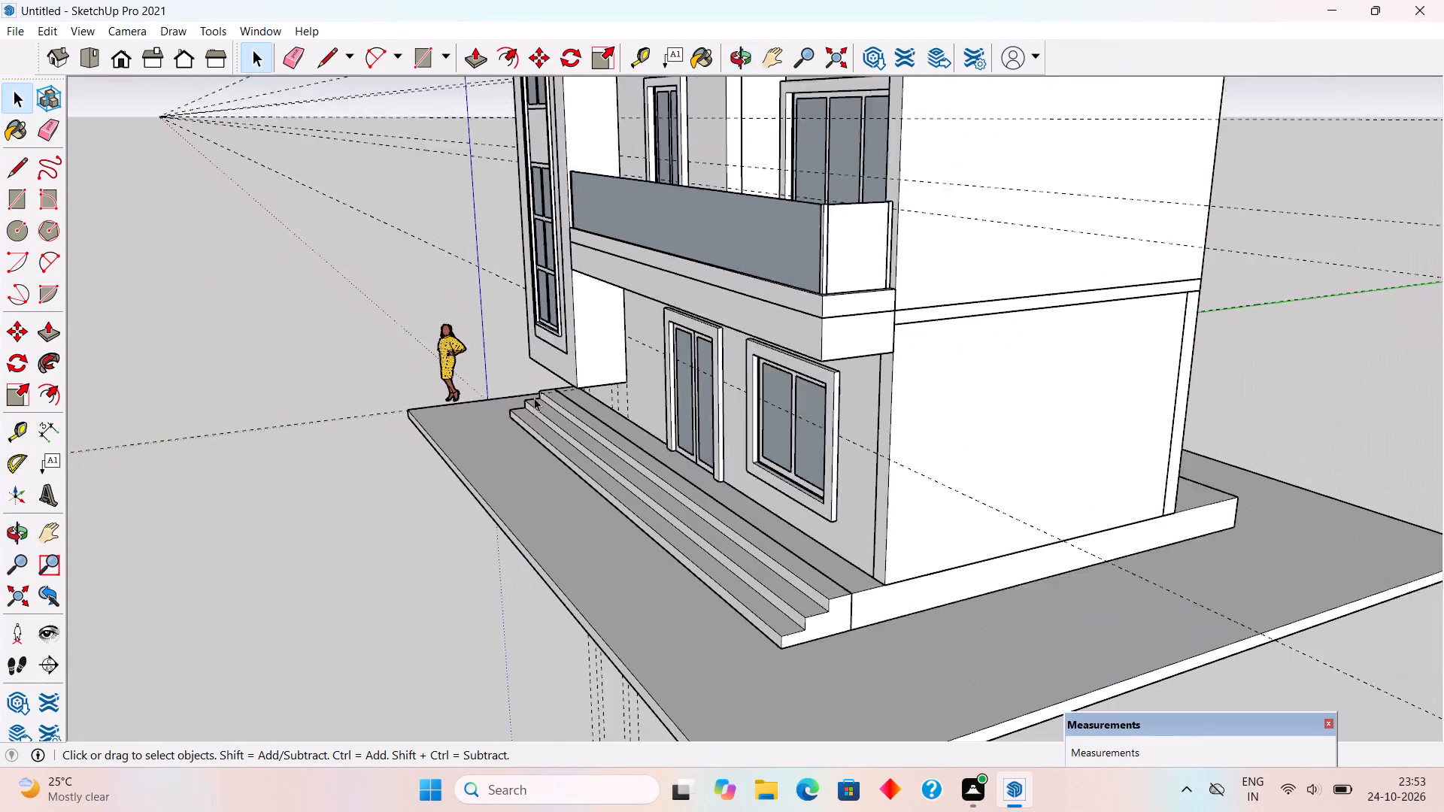
scroll(534, 398, "down", 1)
middle_click_drag(813, 674, 876, 706)
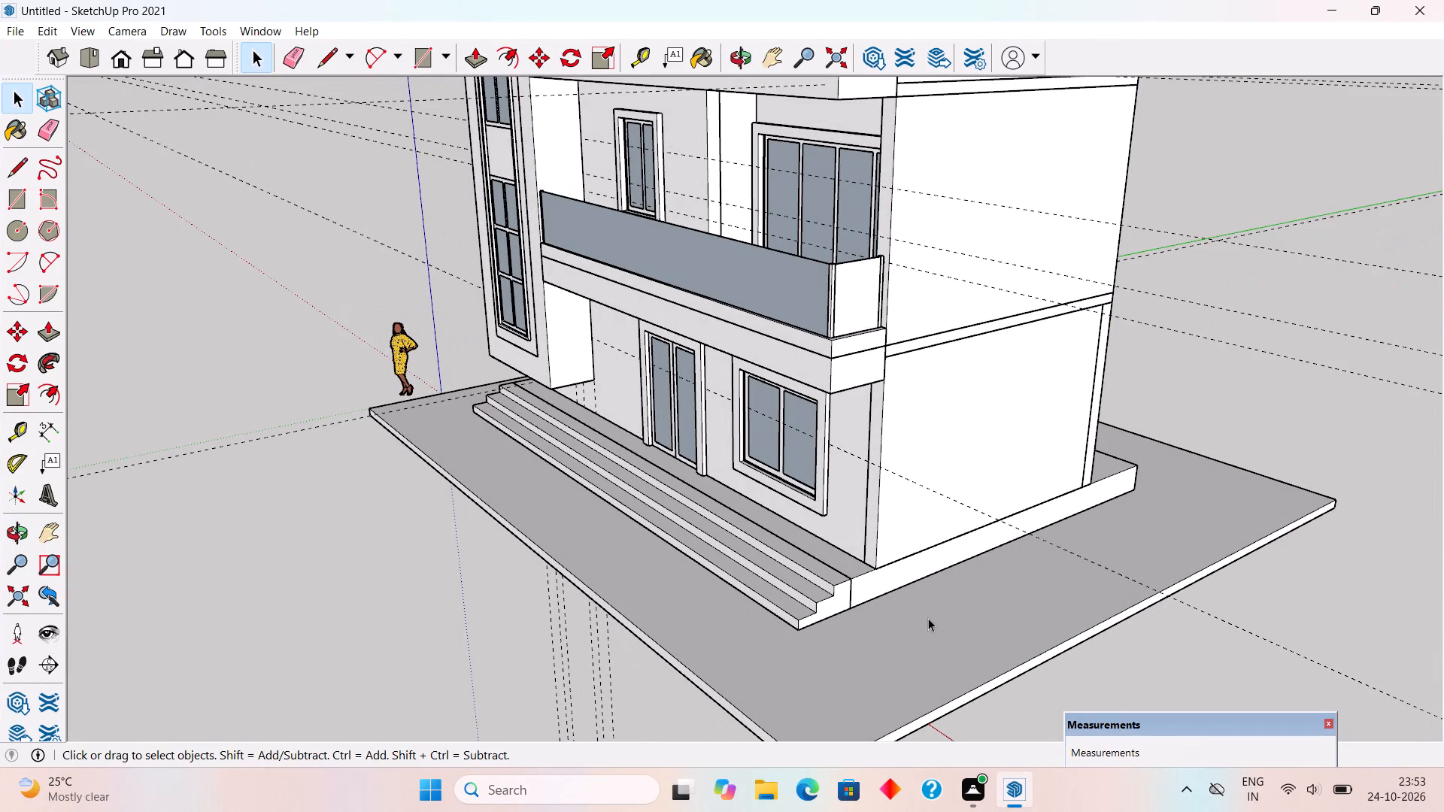
Place a guide 9" outward from the bottom edge of the plinth's long side and another guide along that edge.
key("t")
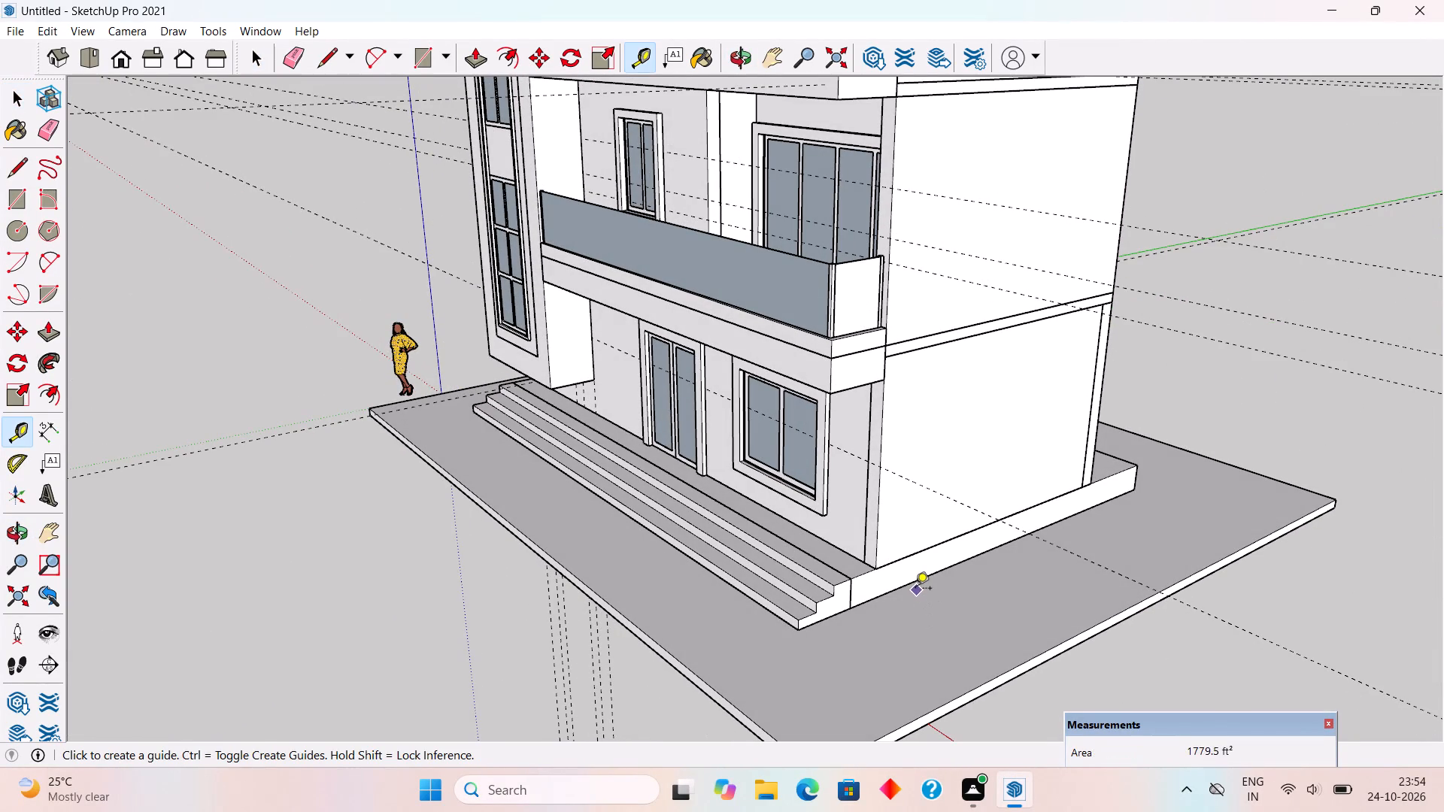
left_click(915, 587)
key("9")
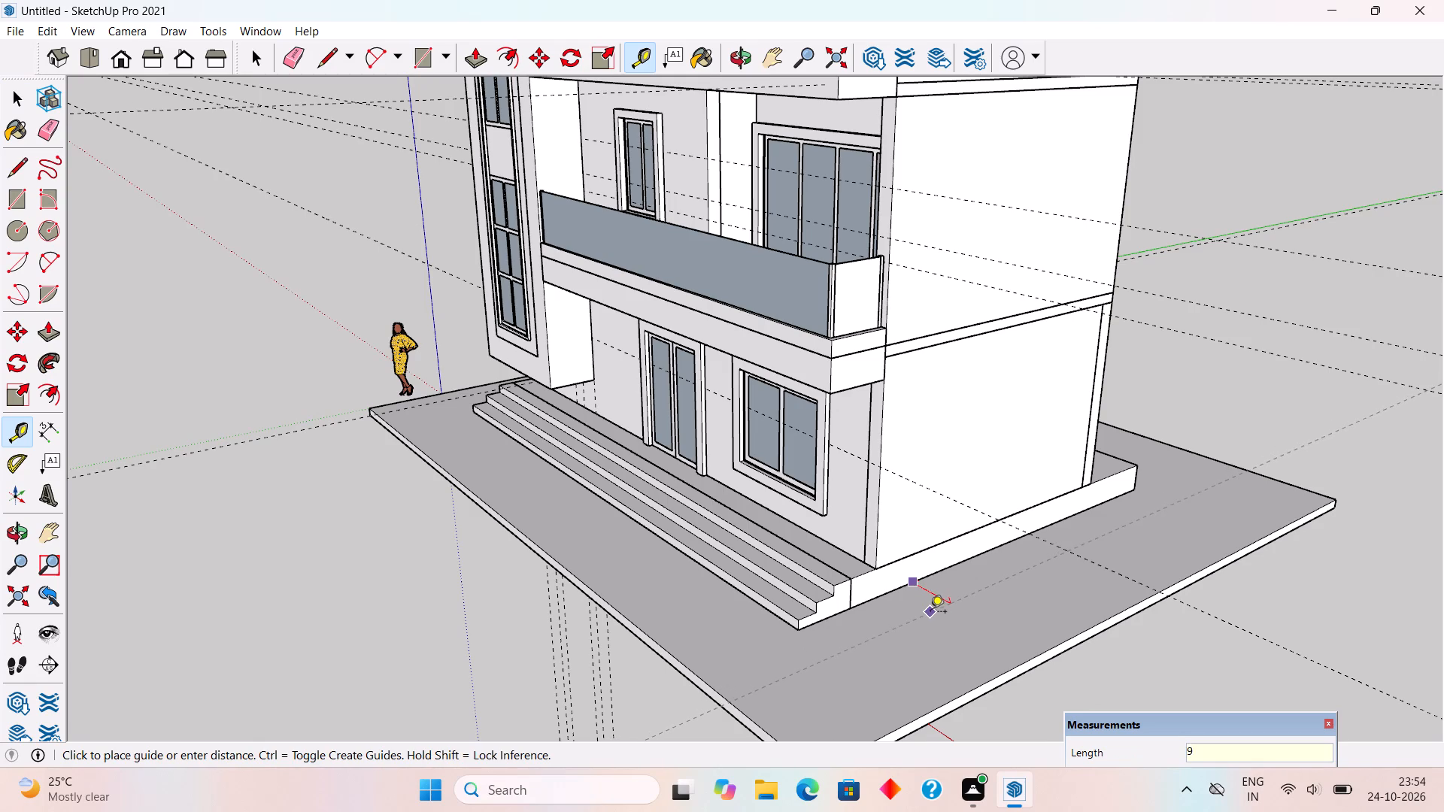
key("shift+quotedbl")
key("Return")
double_click(887, 591)
middle_click_drag(890, 633, 881, 673)
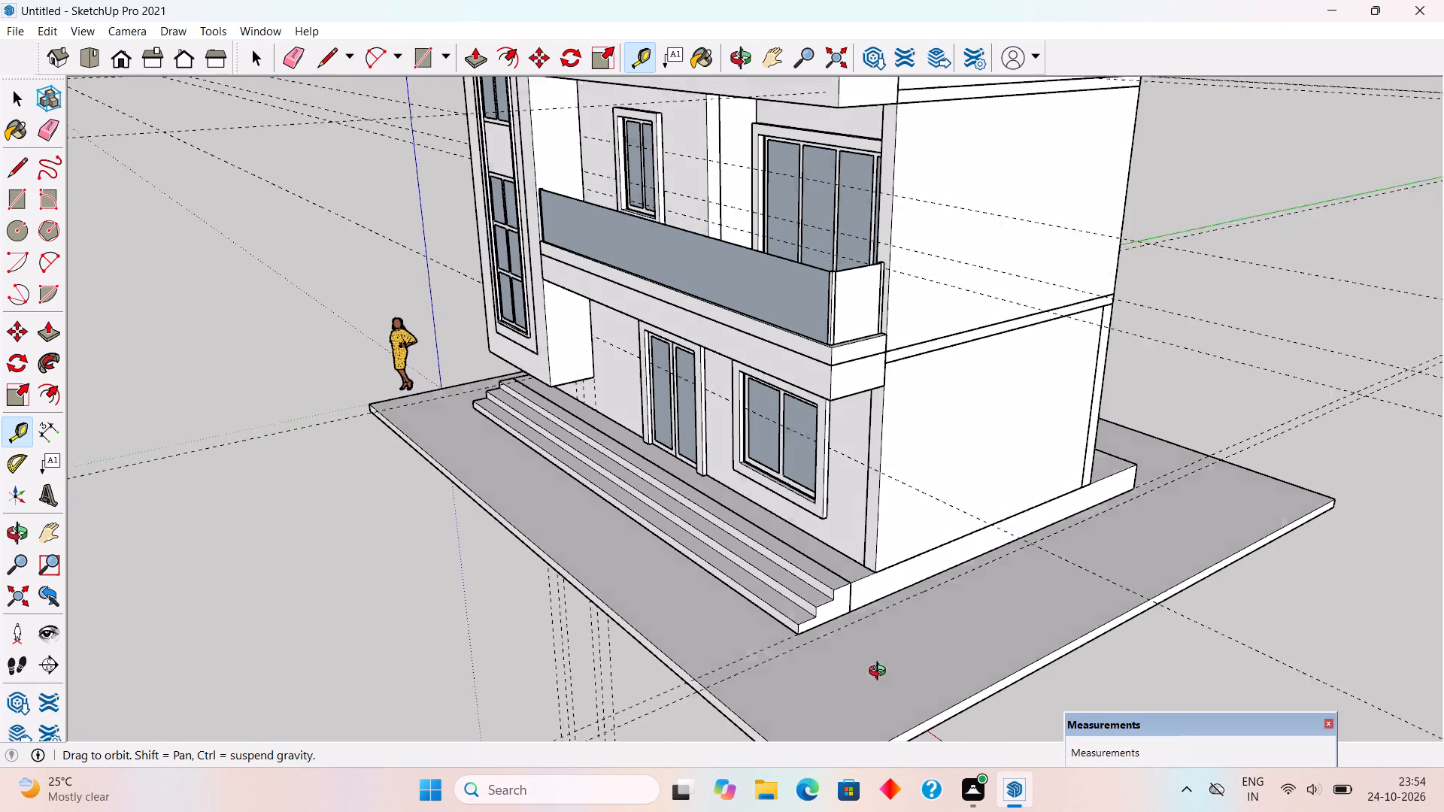
middle_click_drag(881, 673, 882, 728)
scroll(1103, 506, "up", 8)
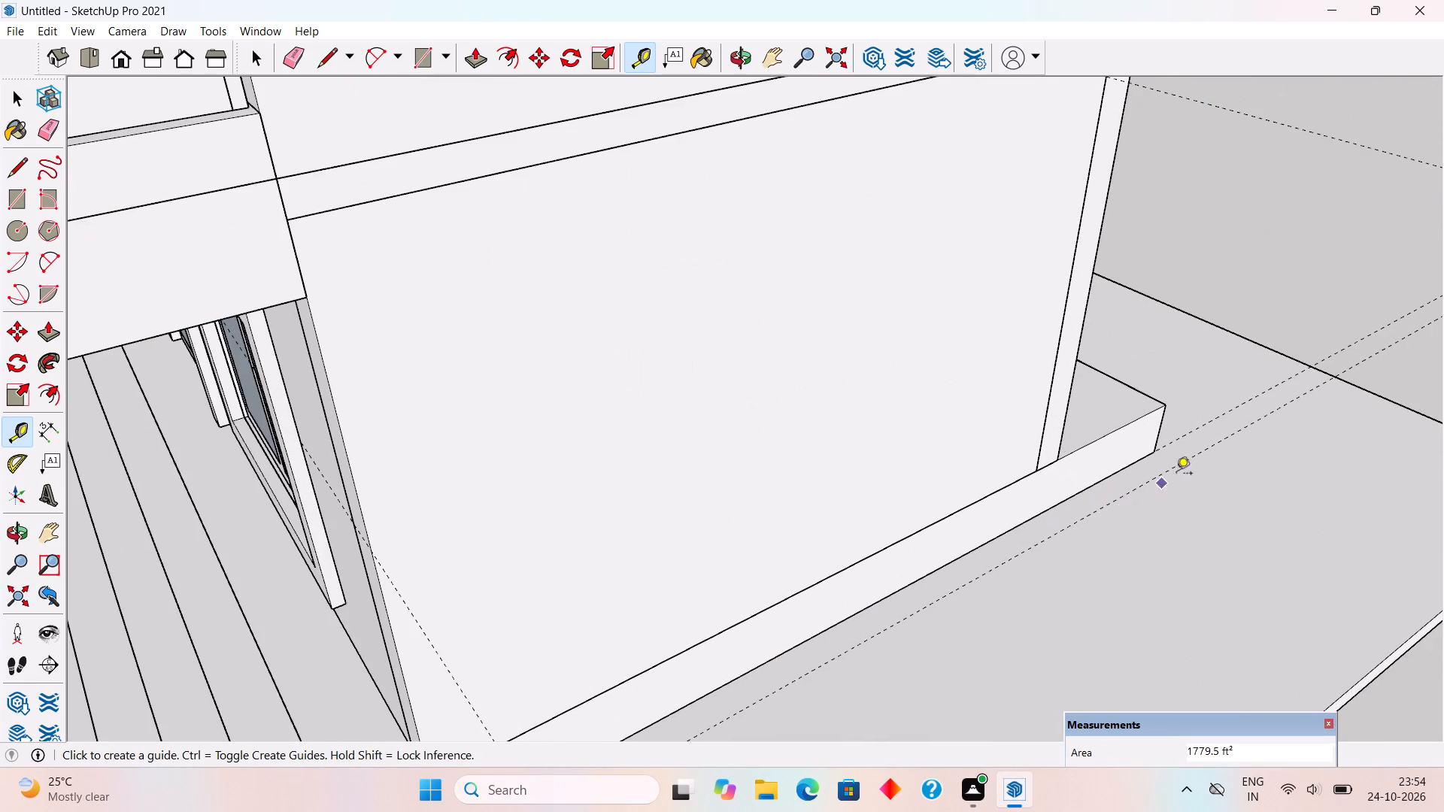
Open the plinth's group, push its overhanging rear face in 4' 3" to meet the building's back wall, and close the group.
middle_click_drag(1147, 420, 646, 334)
scroll(646, 334, "down", 4)
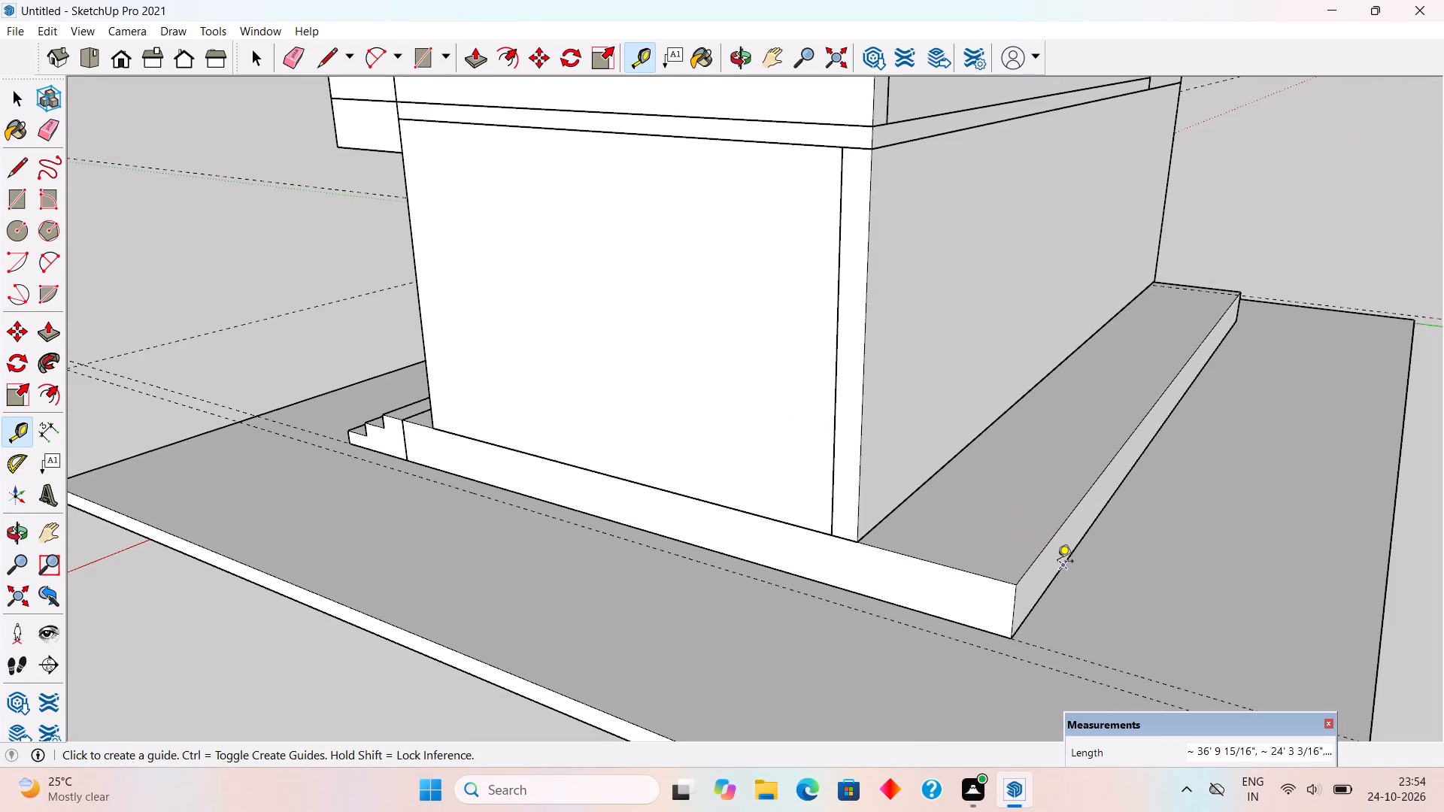
key("p")
key("space")
triple_click(1043, 538)
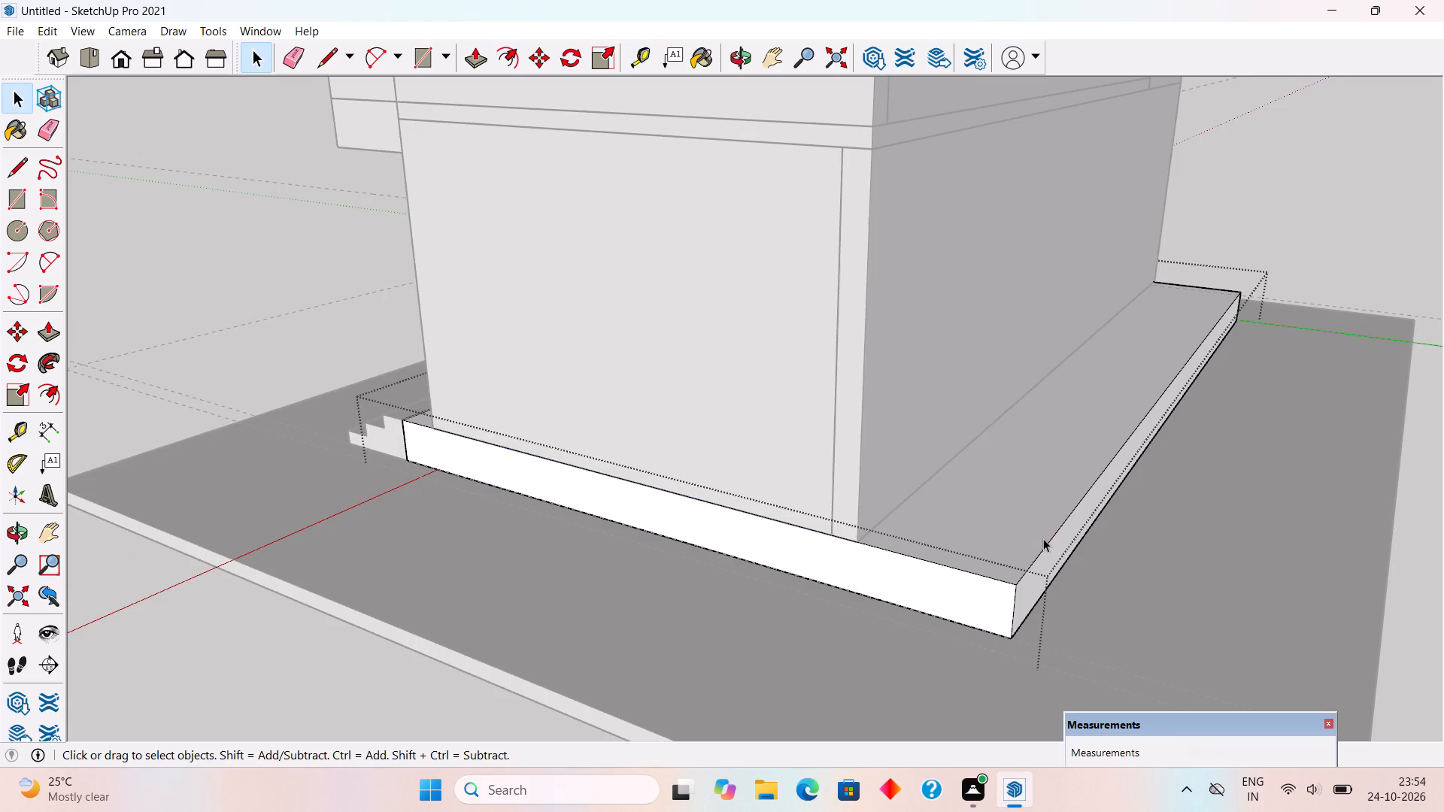
key("p")
left_click(1052, 562)
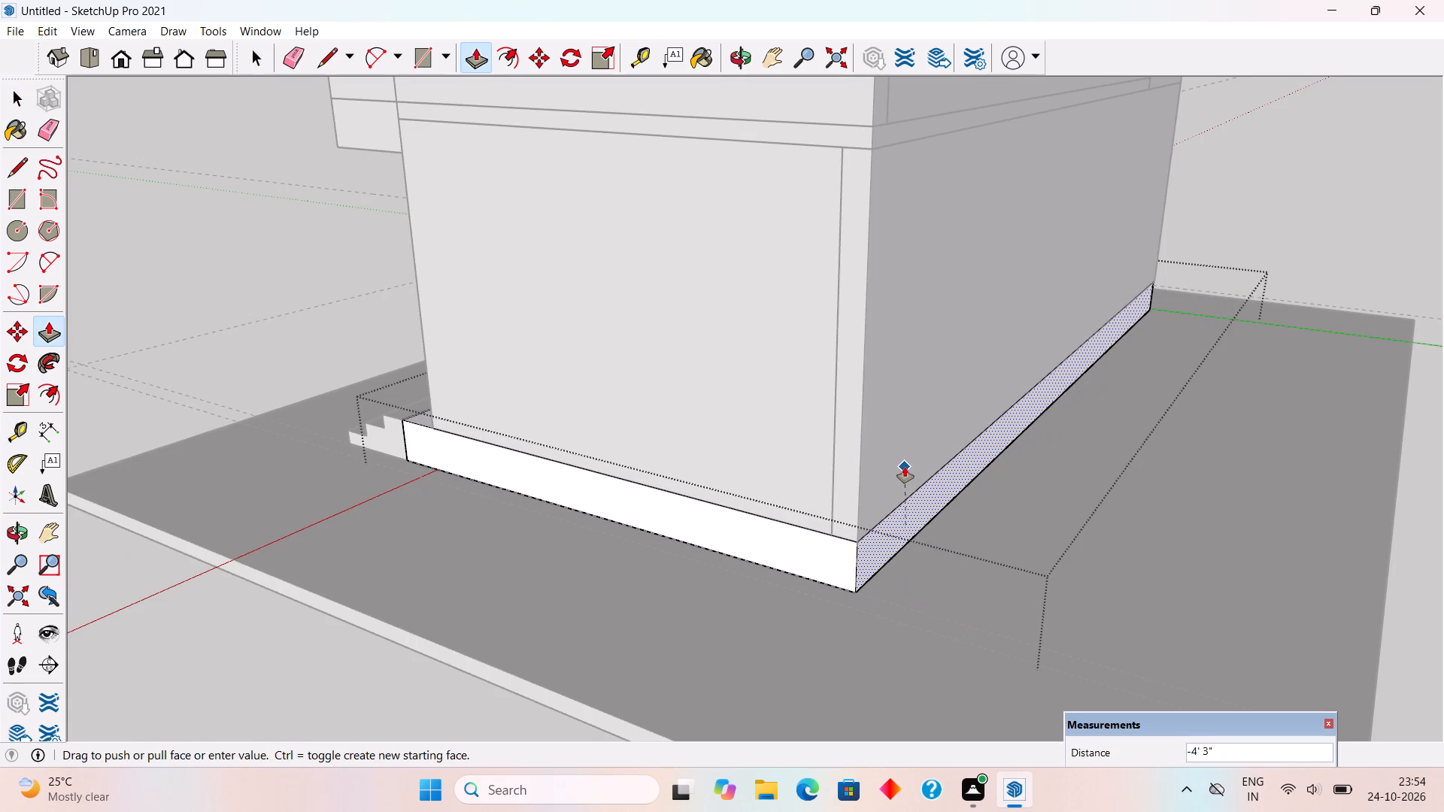
left_click(905, 467)
key("space")
left_click(198, 265)
Place a guide along the bottom edge of the plinth's rear face, crossing the 9" side guide at the corner.
middle_click_drag(486, 468, 508, 538)
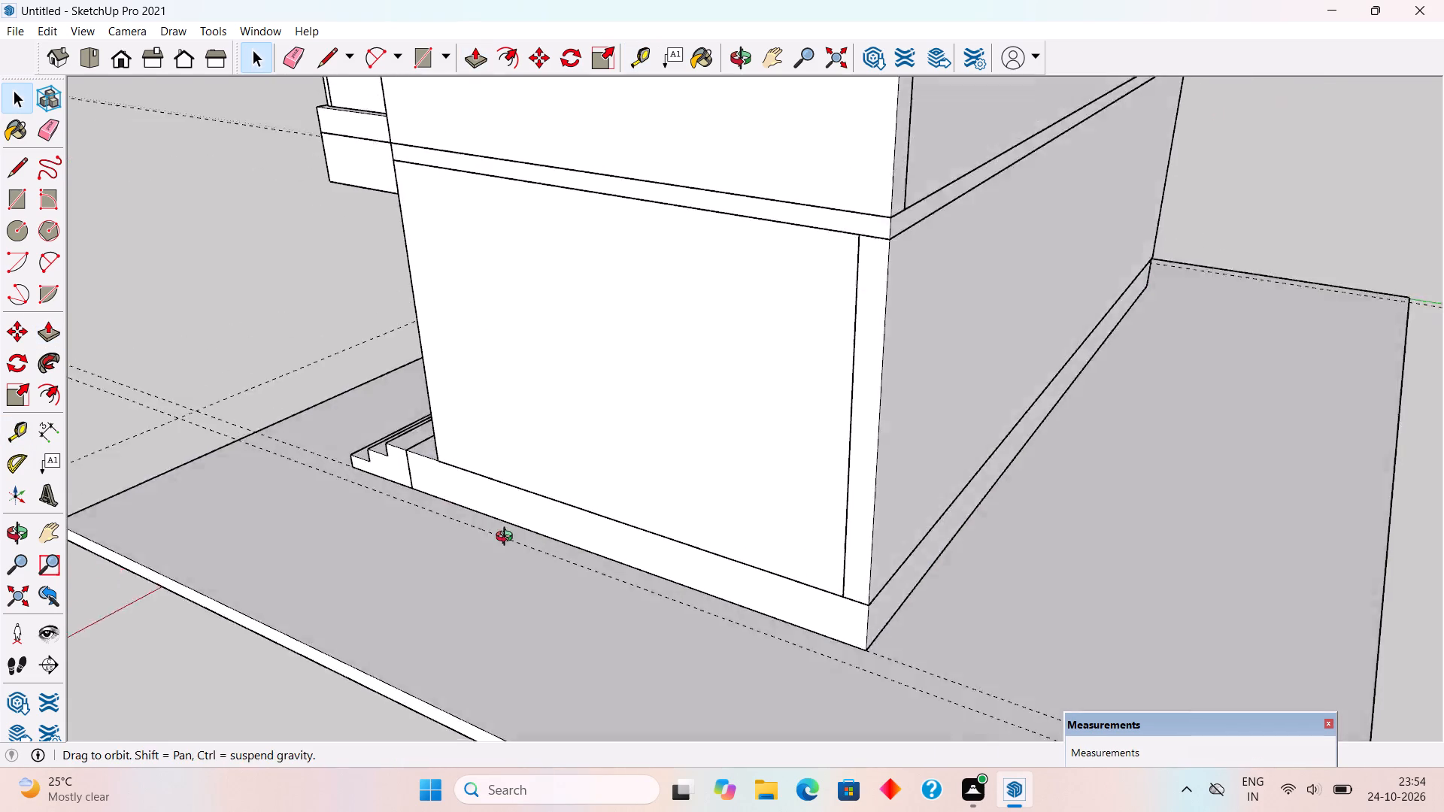
middle_click_drag(508, 538, 605, 598)
scroll(651, 435, "down", 2)
scroll(921, 688, "up", 4)
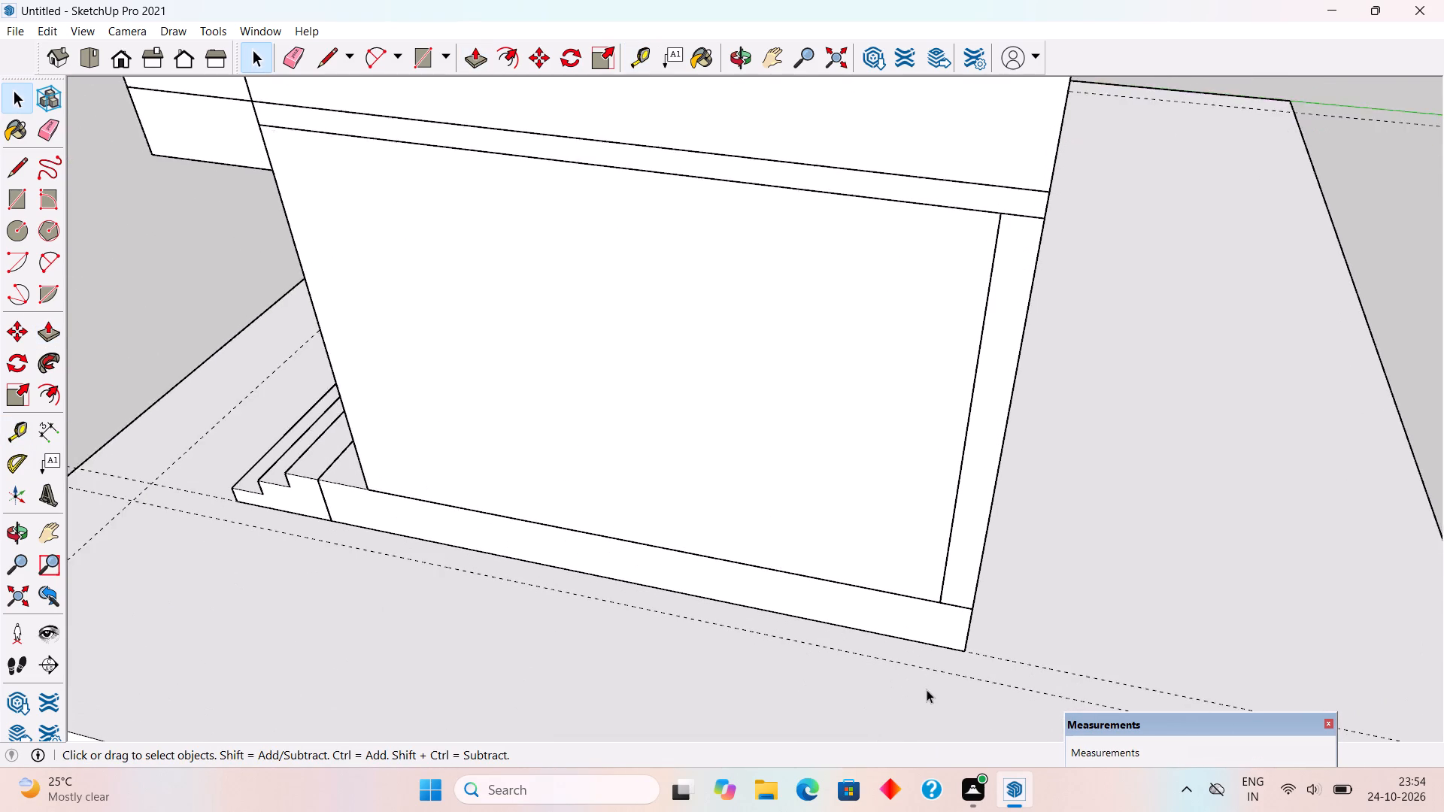
scroll(927, 689, "up", 1)
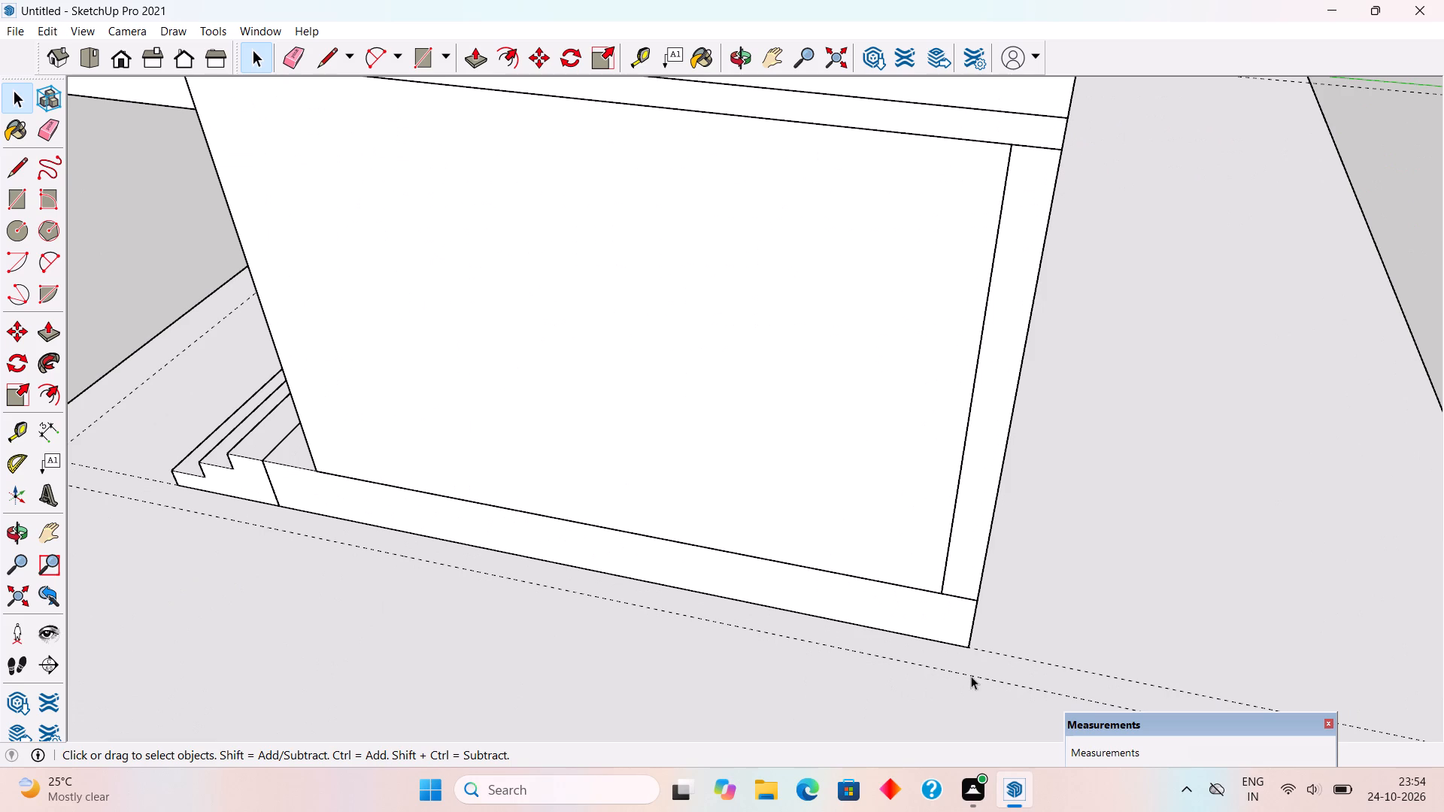
middle_click_drag(829, 587, 687, 544)
key("t")
double_click(869, 632)
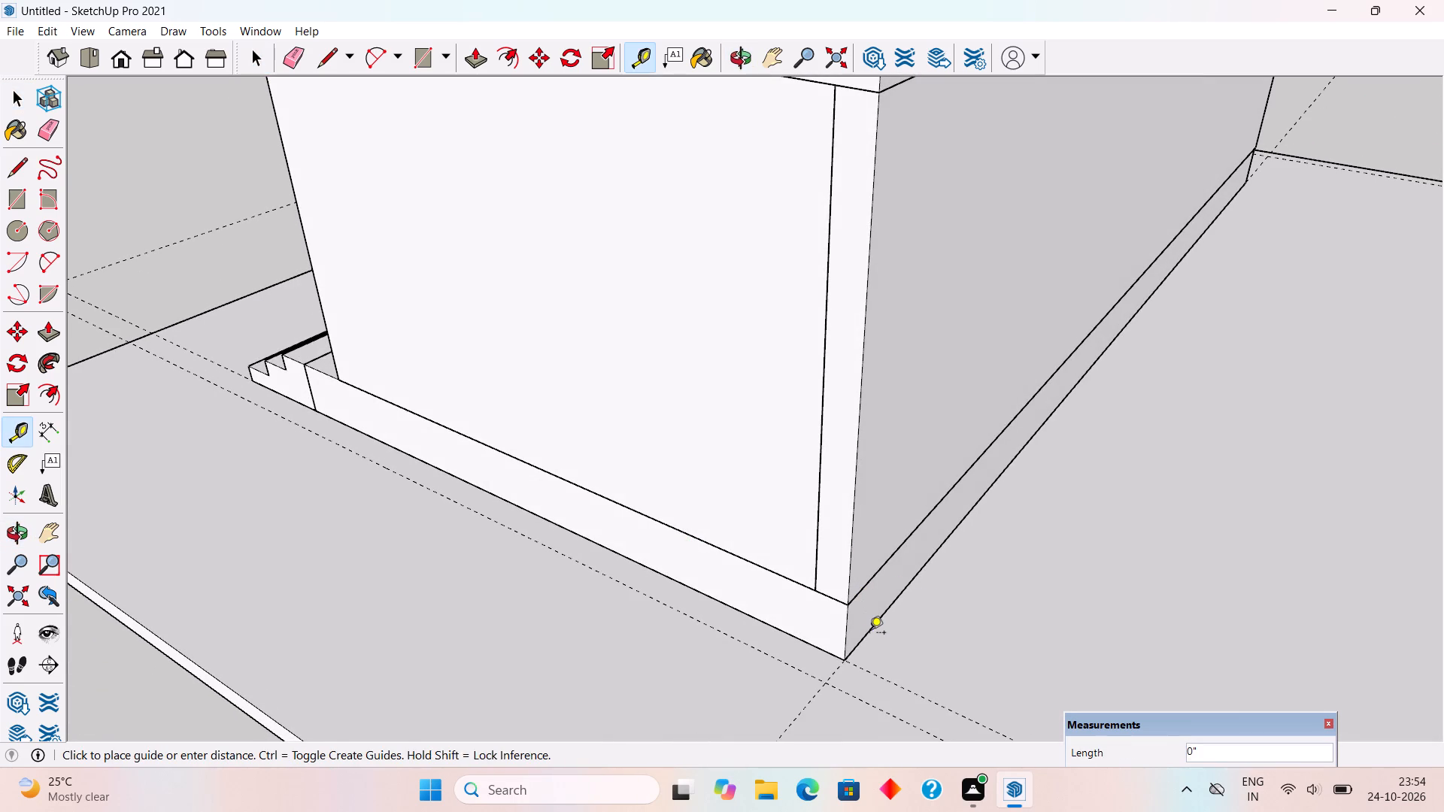
Draw a 20' 3" by 9" rectangle on the ground slab along the plinth's side, from the rear guide intersection to the lowest step's front corner.
key("r")
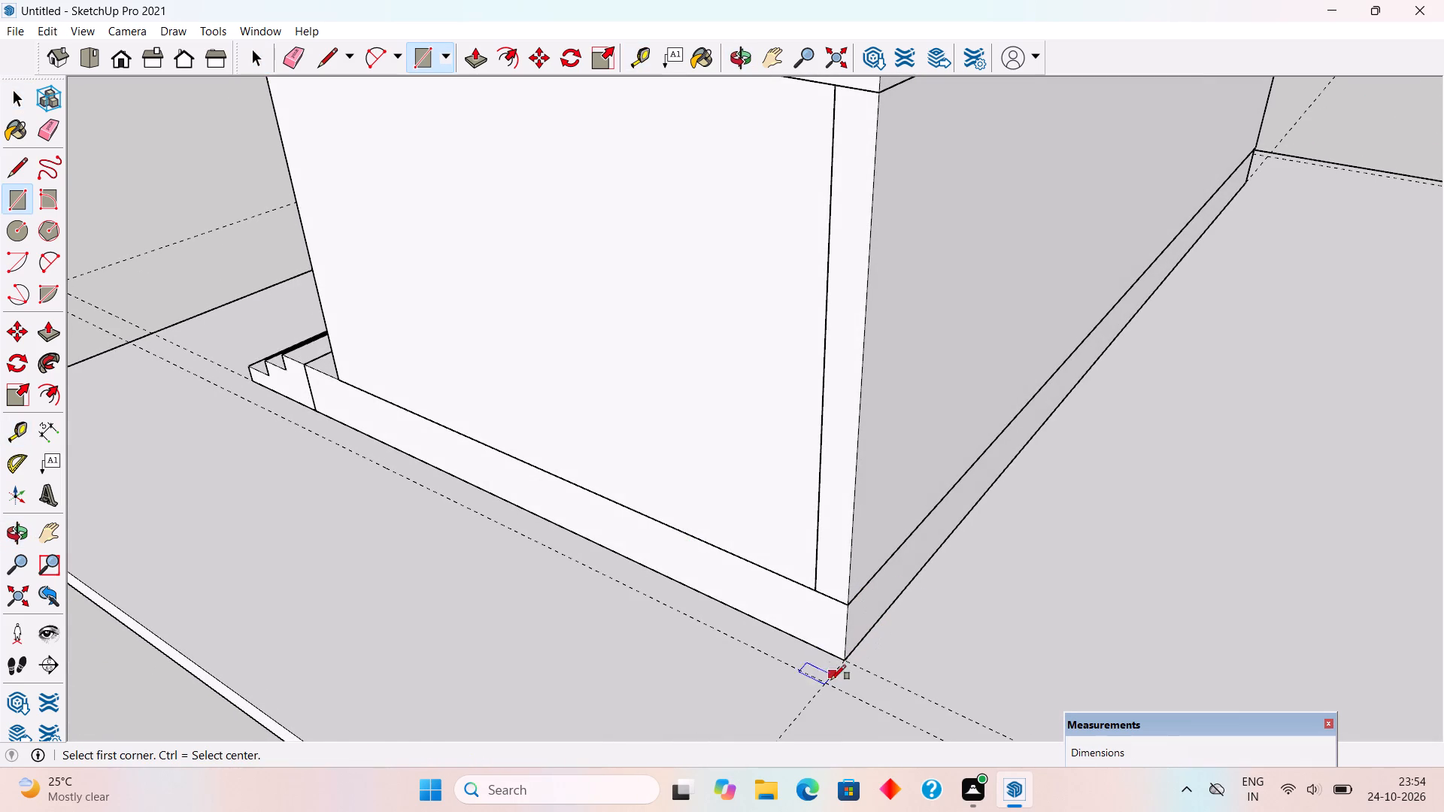
left_click(827, 682)
scroll(826, 681, "down", 6)
middle_click_drag(674, 605, 949, 583)
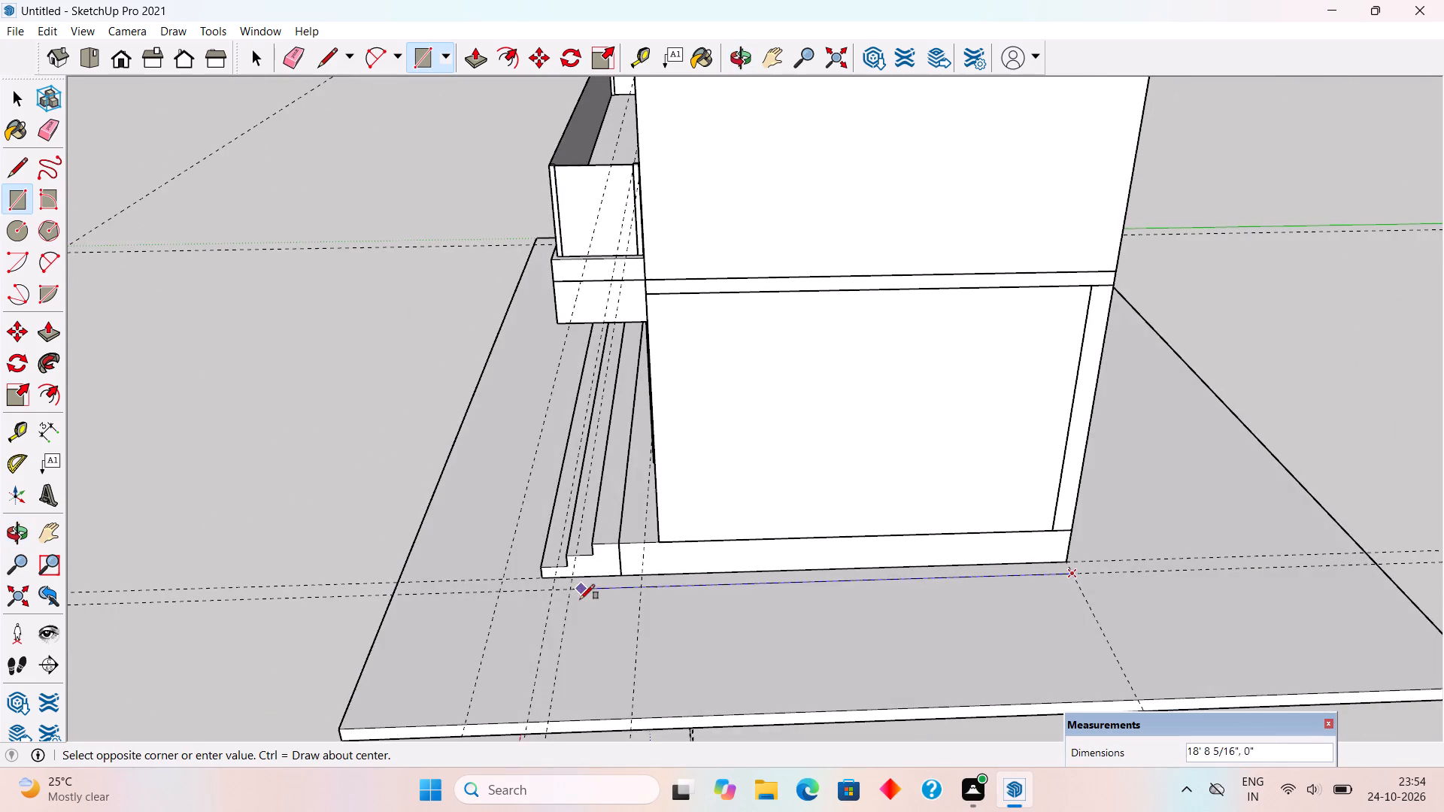
scroll(578, 595, "up", 14)
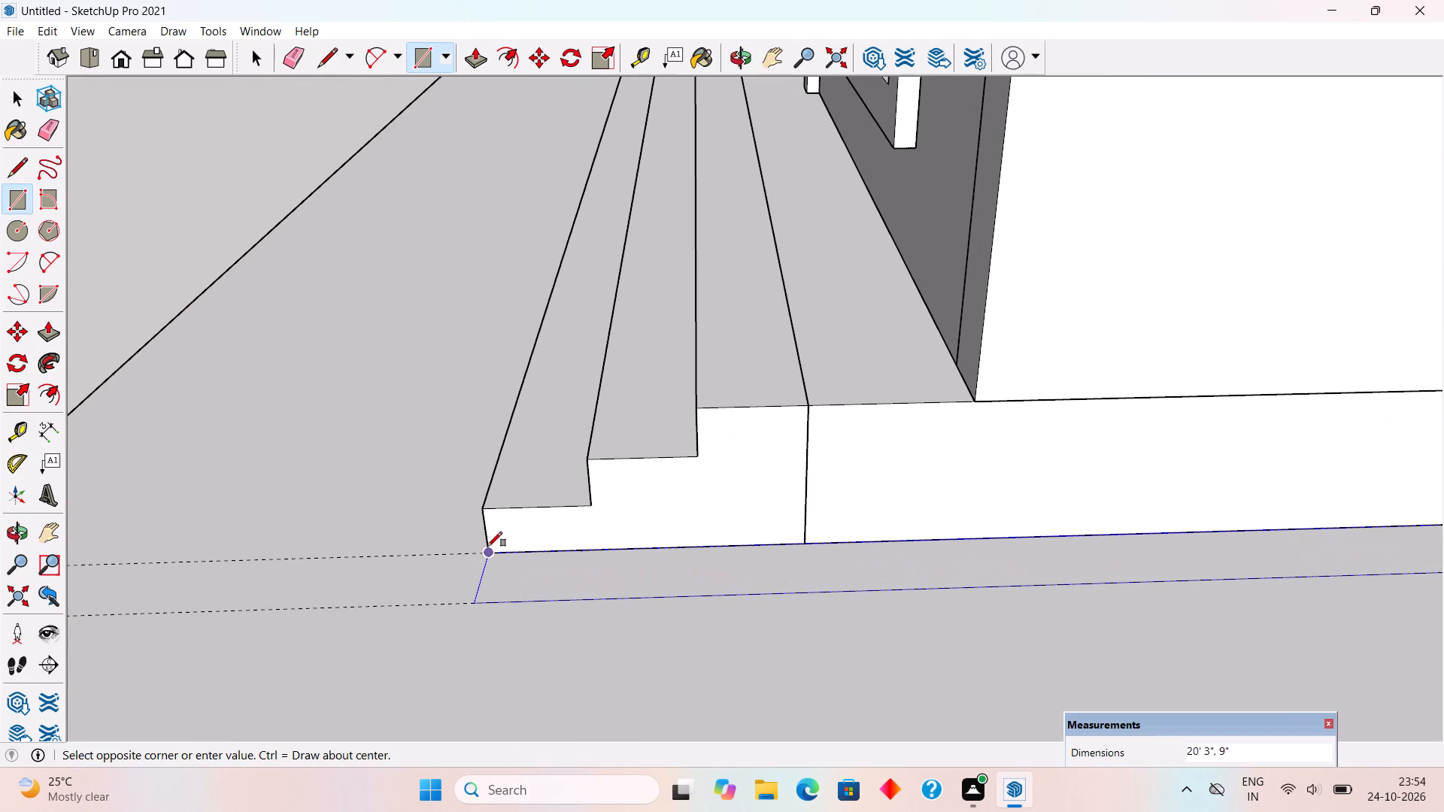
left_click(487, 547)
Pull the 9" wide rectangle up 5' to form a low side wall beside the steps and plinth.
key("p")
left_click(514, 556)
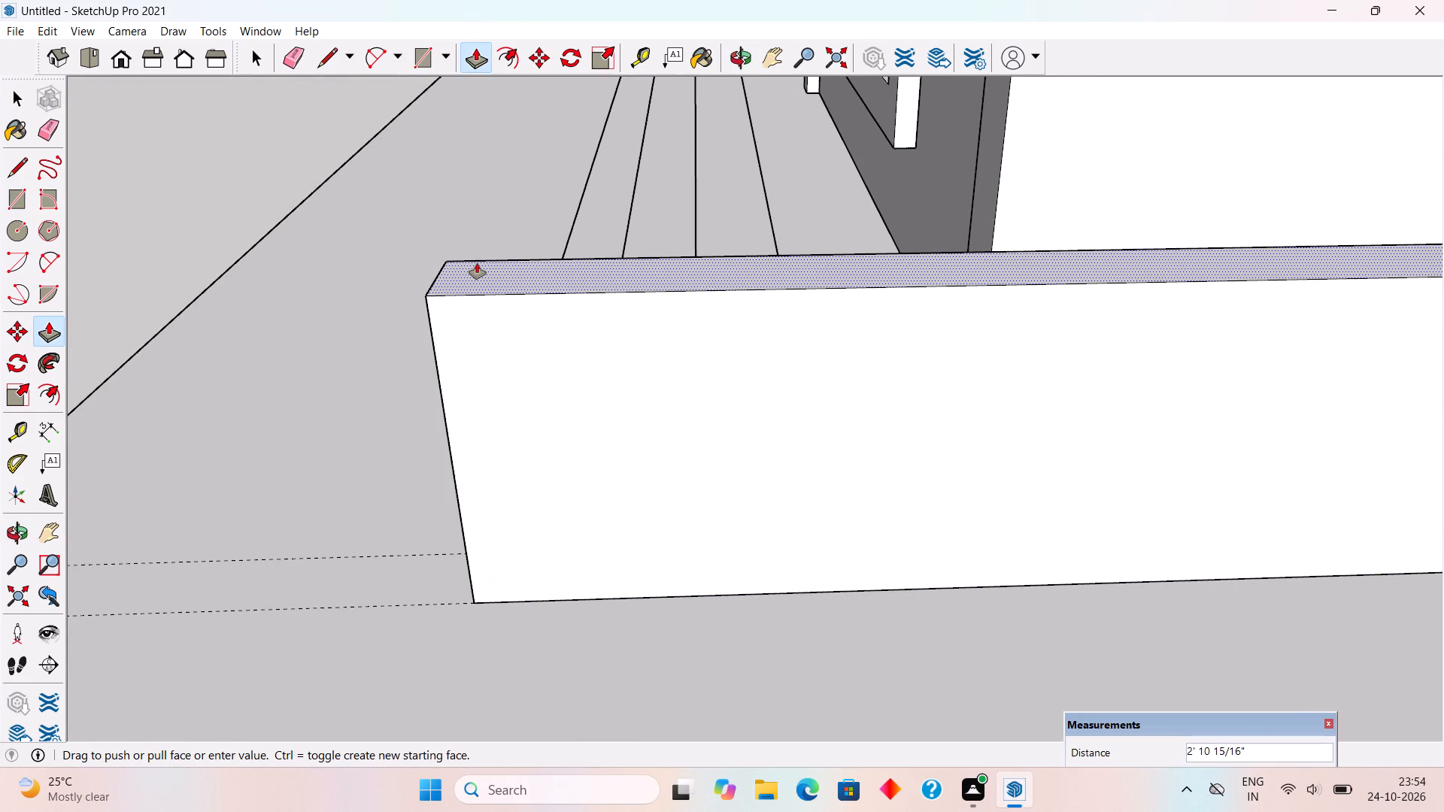
type("5'")
key("Return")
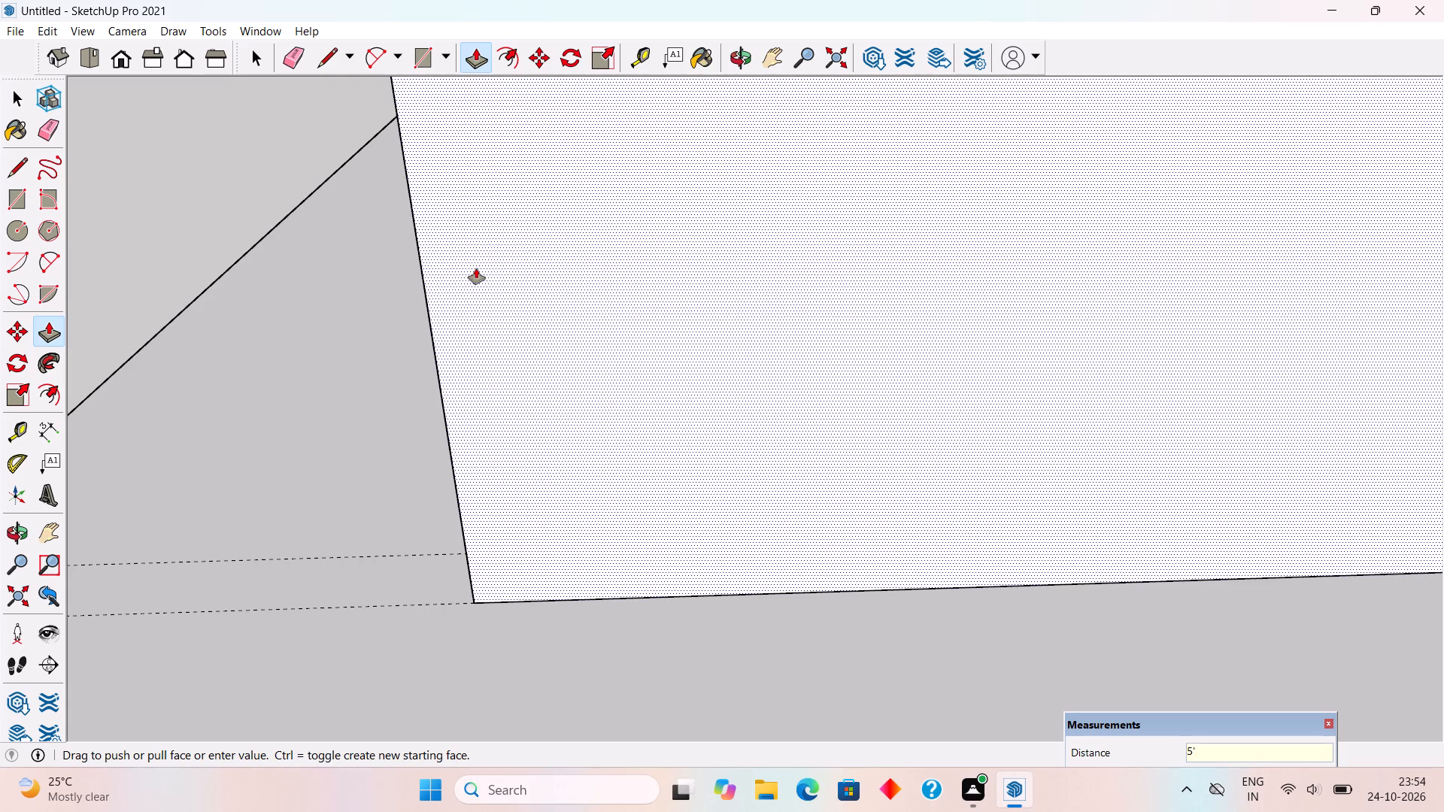
Select all of the new 5' high side wall and make it a group.
key("space")
scroll(482, 383, "down", 10)
scroll(385, 483, "down", 5)
middle_click_drag(329, 483, 711, 409)
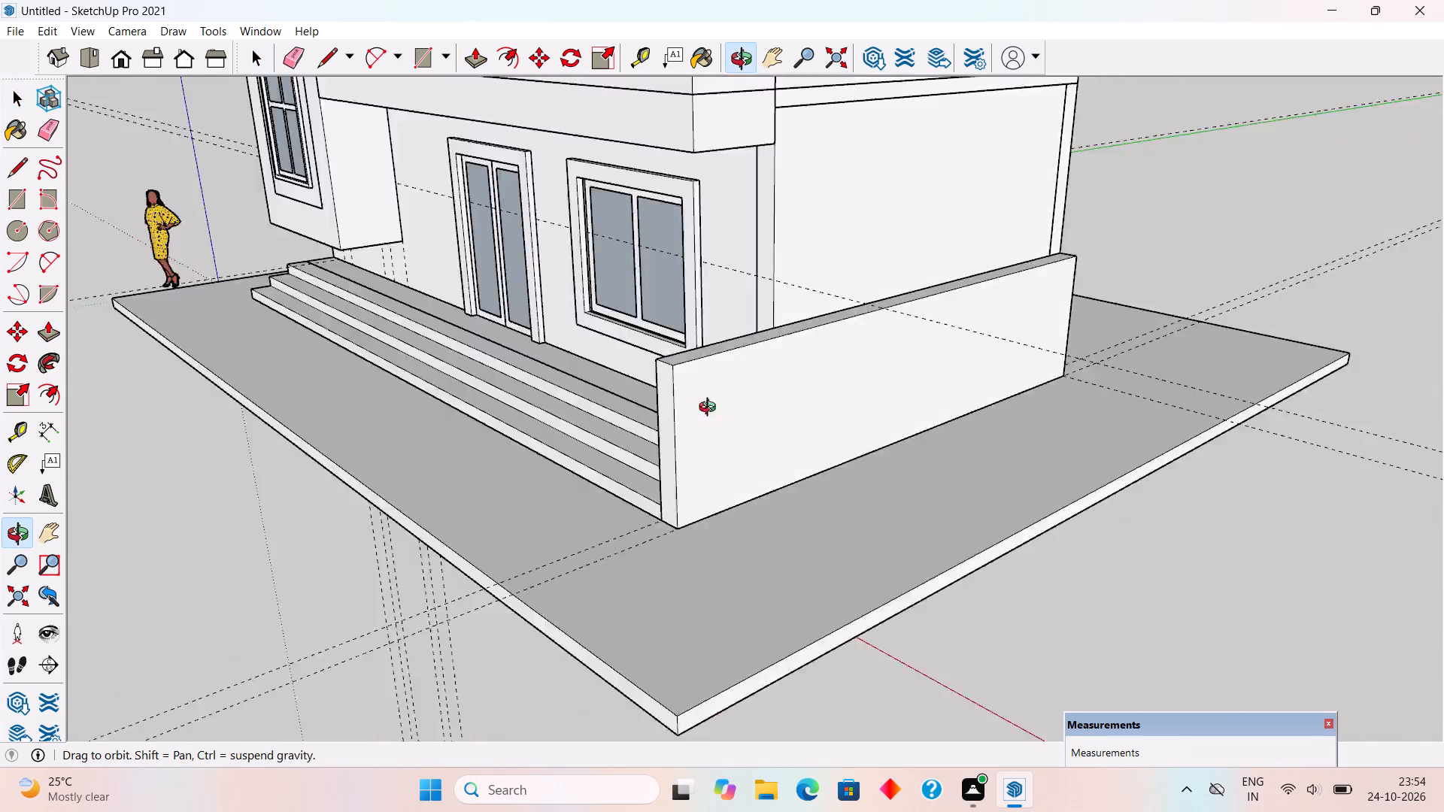
middle_click_drag(711, 409, 1077, 394)
triple_click(1066, 392)
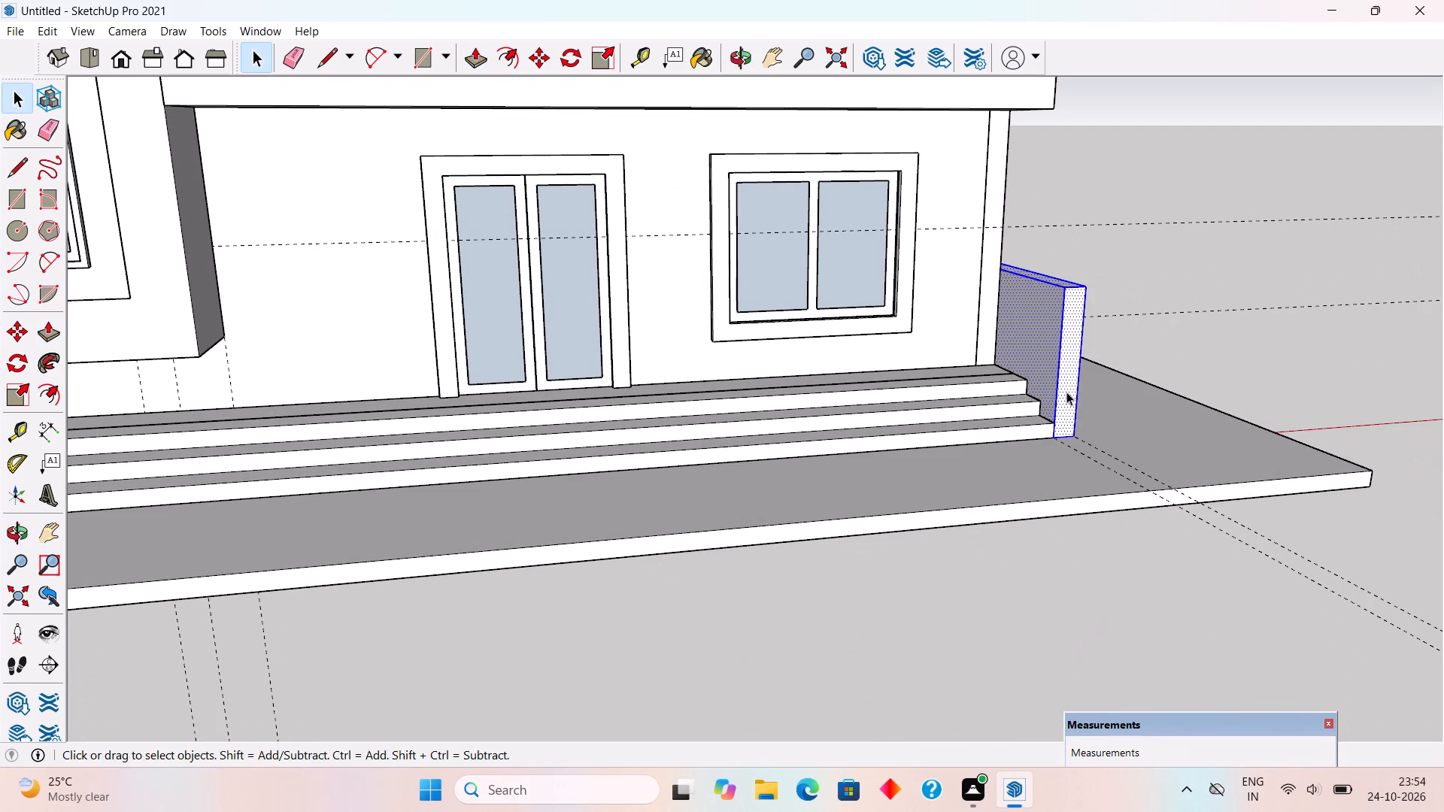
right_click(1066, 392)
left_click(1123, 541)
Open the opposite ground-floor side wall's group, pull its bottom face down to the top of the plinth, and close the group.
scroll(1104, 408, "down", 6)
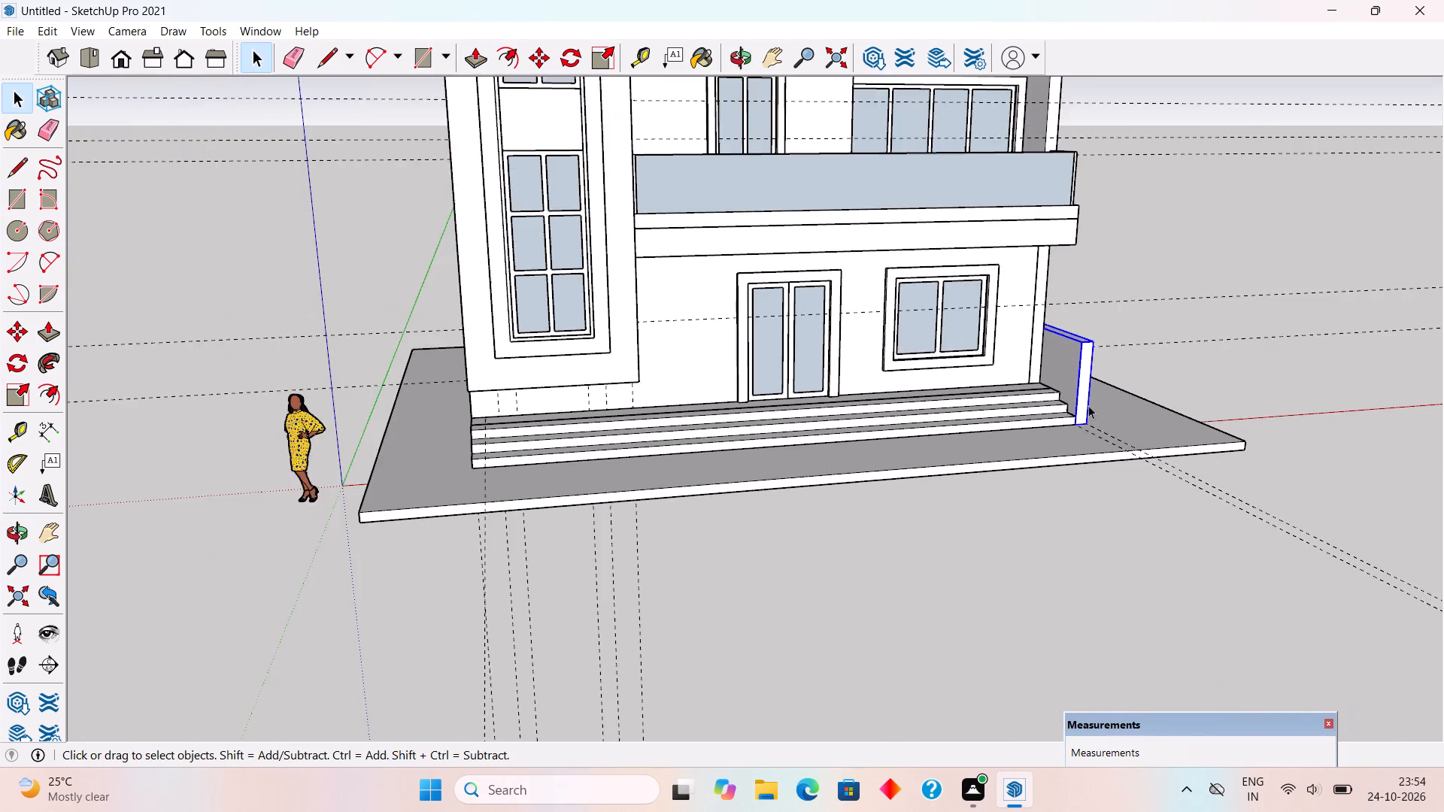
scroll(986, 426, "down", 3)
middle_click_drag(635, 474, 1008, 477)
scroll(631, 527, "up", 4)
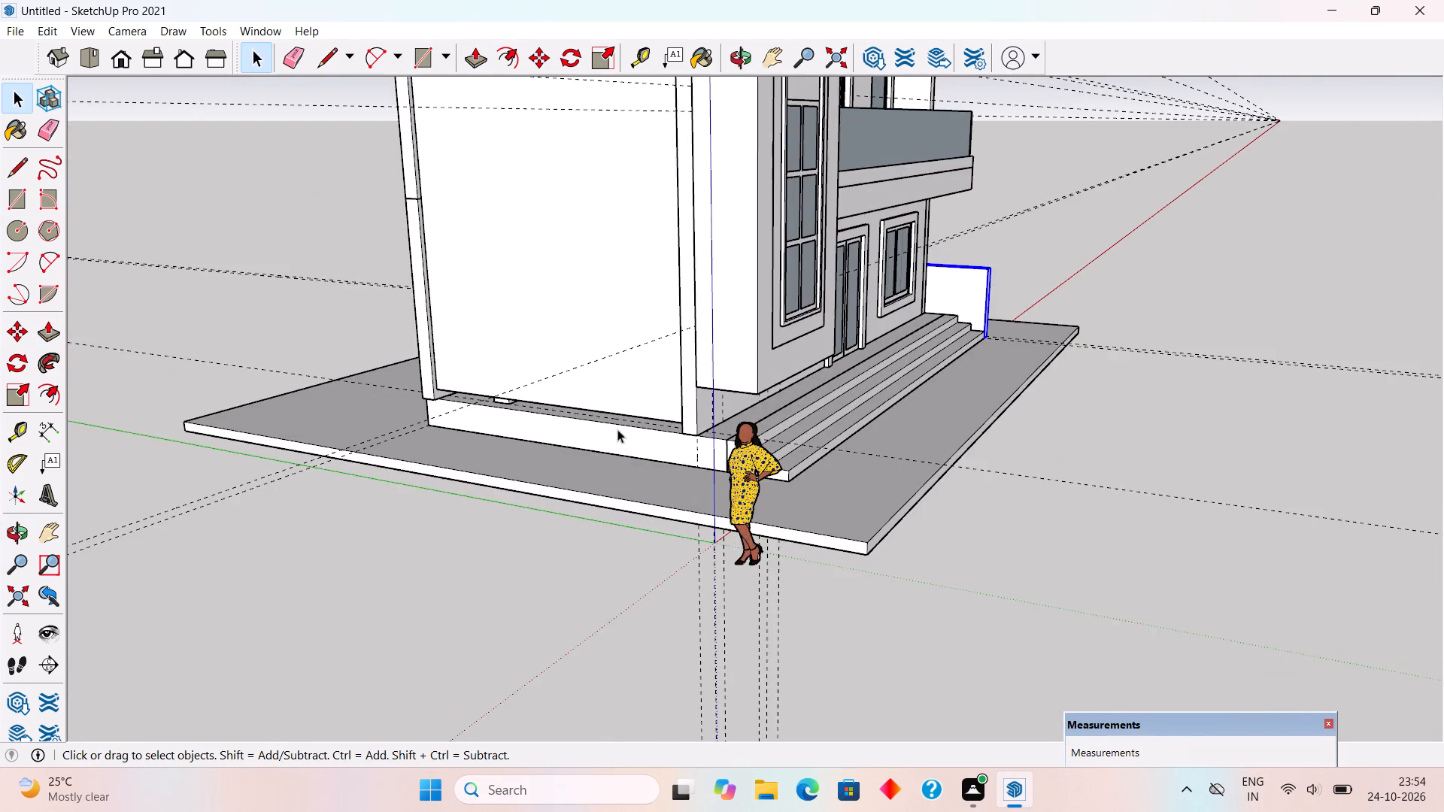
scroll(626, 401, "up", 1)
middle_click_drag(626, 398, 821, 456)
scroll(848, 462, "up", 8)
middle_click_drag(840, 462, 858, 388)
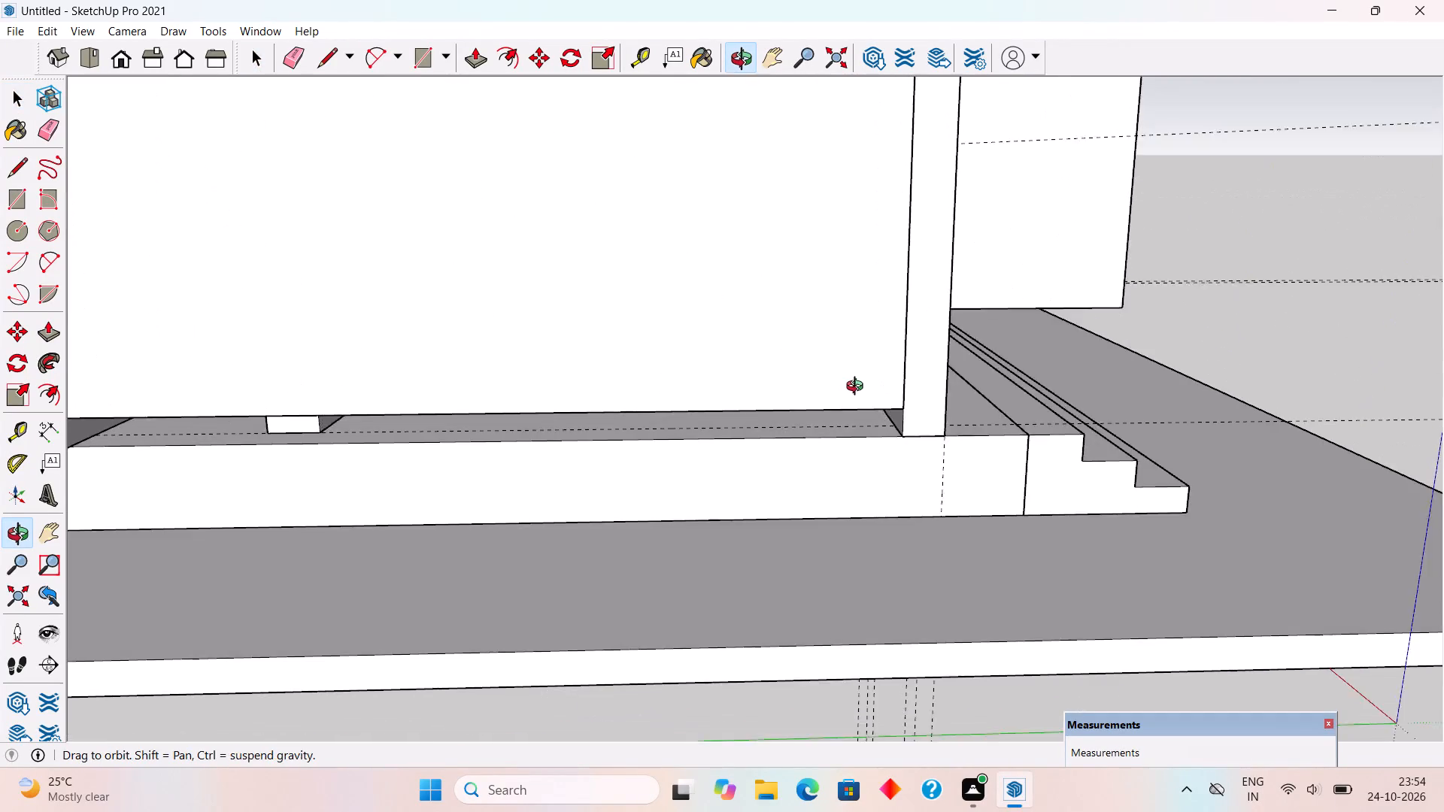
middle_click_drag(858, 388, 878, 380)
scroll(893, 422, "up", 5)
double_click(888, 338)
left_click(888, 341)
middle_click_drag(902, 394, 898, 314)
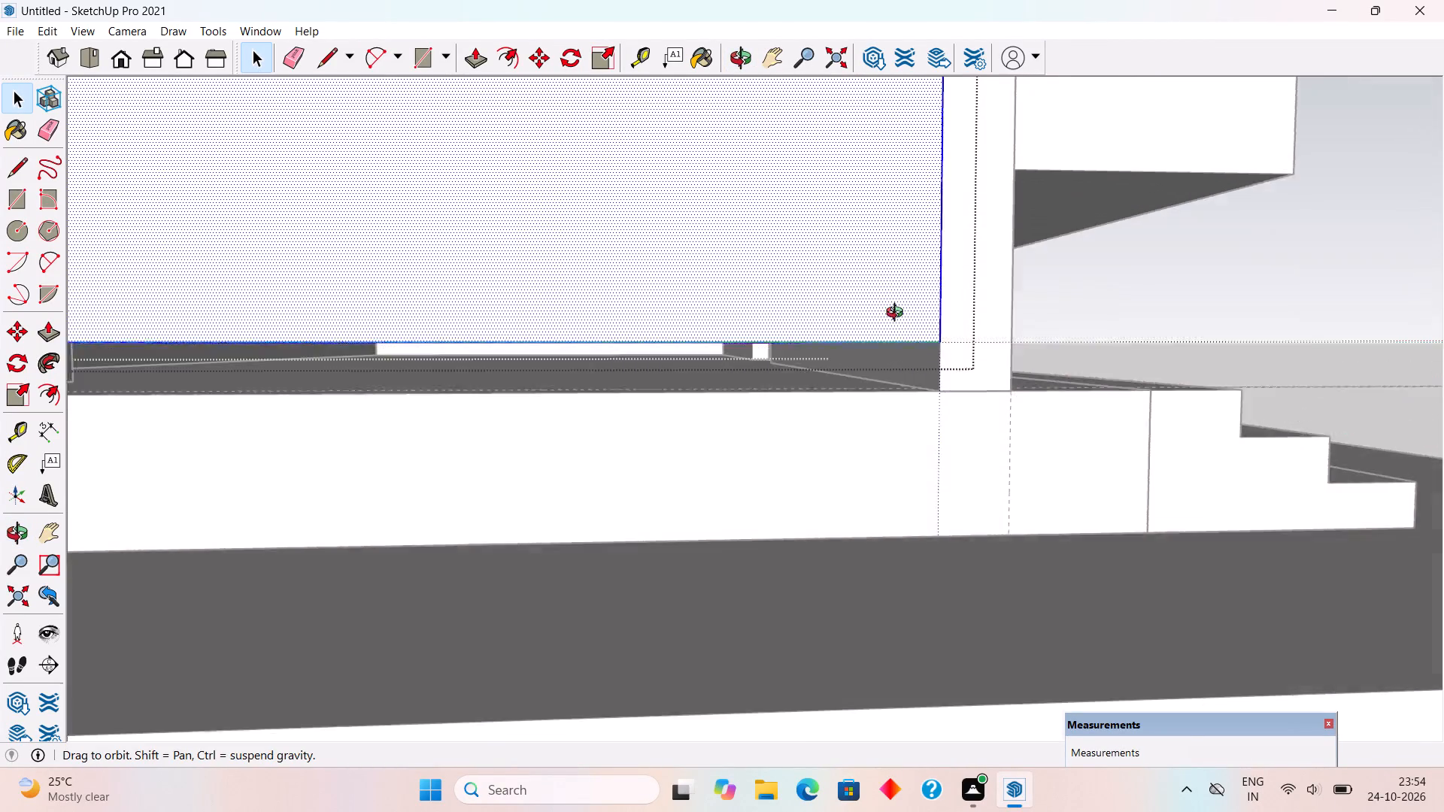
middle_click_drag(898, 314, 896, 300)
scroll(904, 318, "up", 3)
key("p")
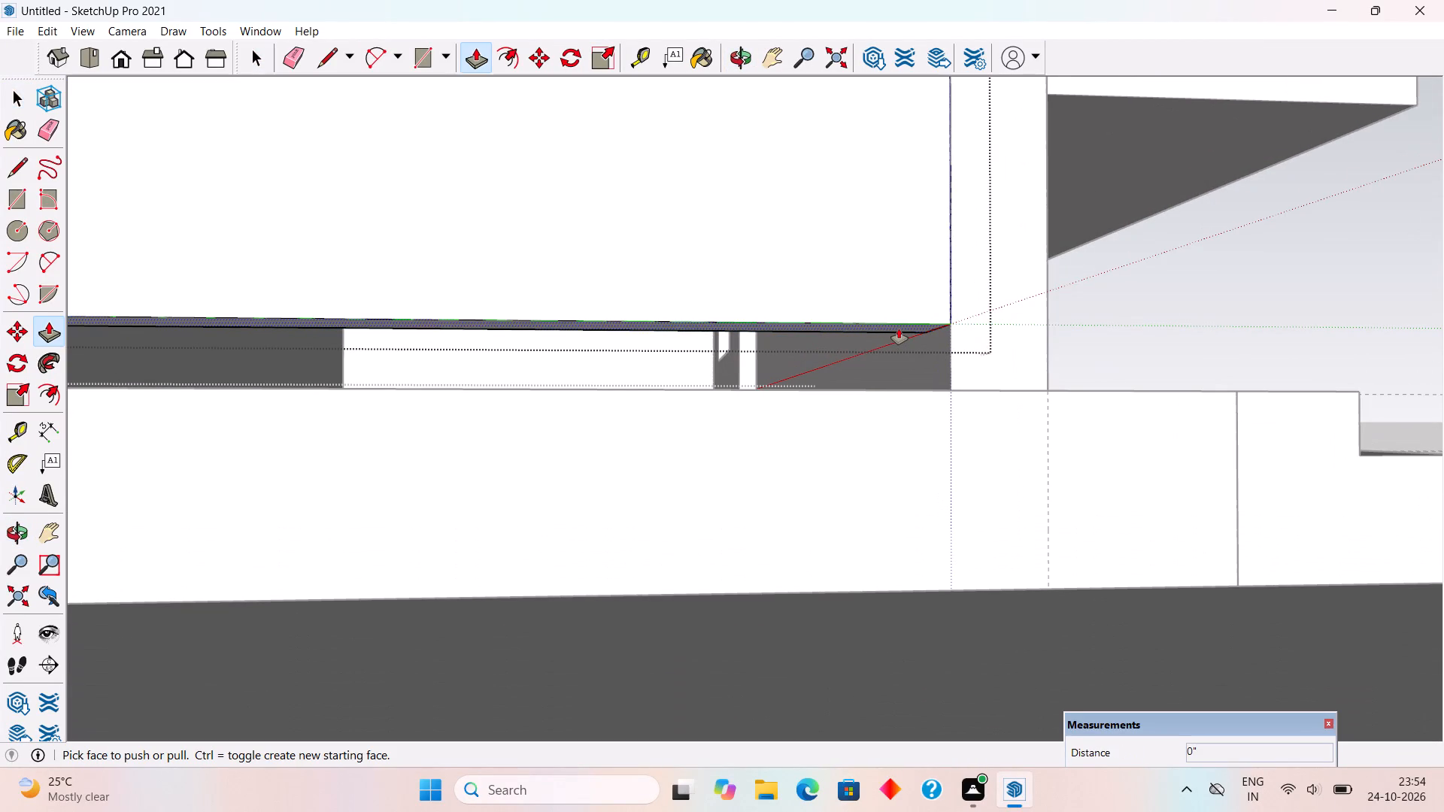
left_click(899, 329)
left_click(918, 389)
key("space")
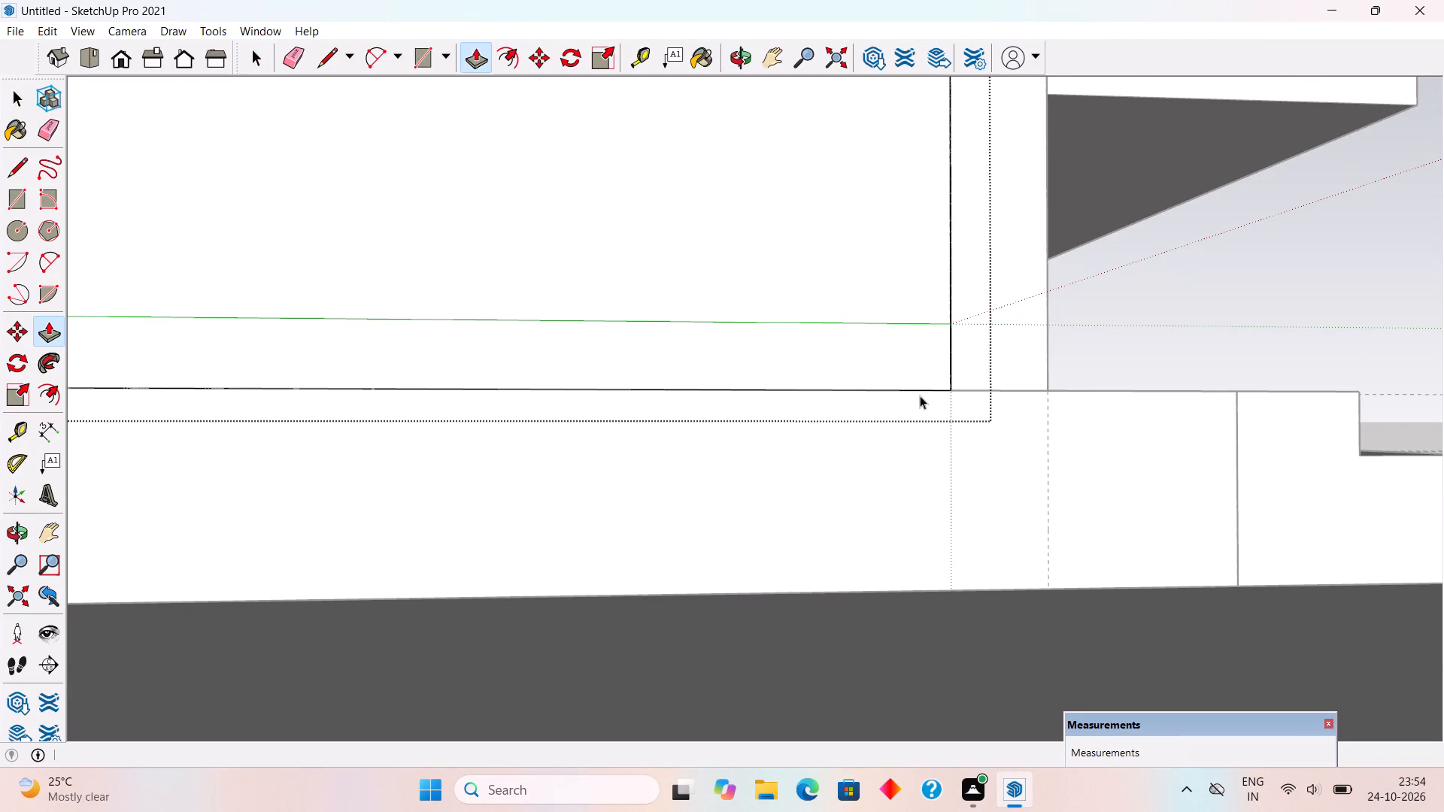
scroll(920, 395, "down", 9)
left_click(1104, 347)
Open the ground-floor back wall's group and push its end face in 3" to line up with the plinth corner.
middle_click_drag(945, 414, 820, 534)
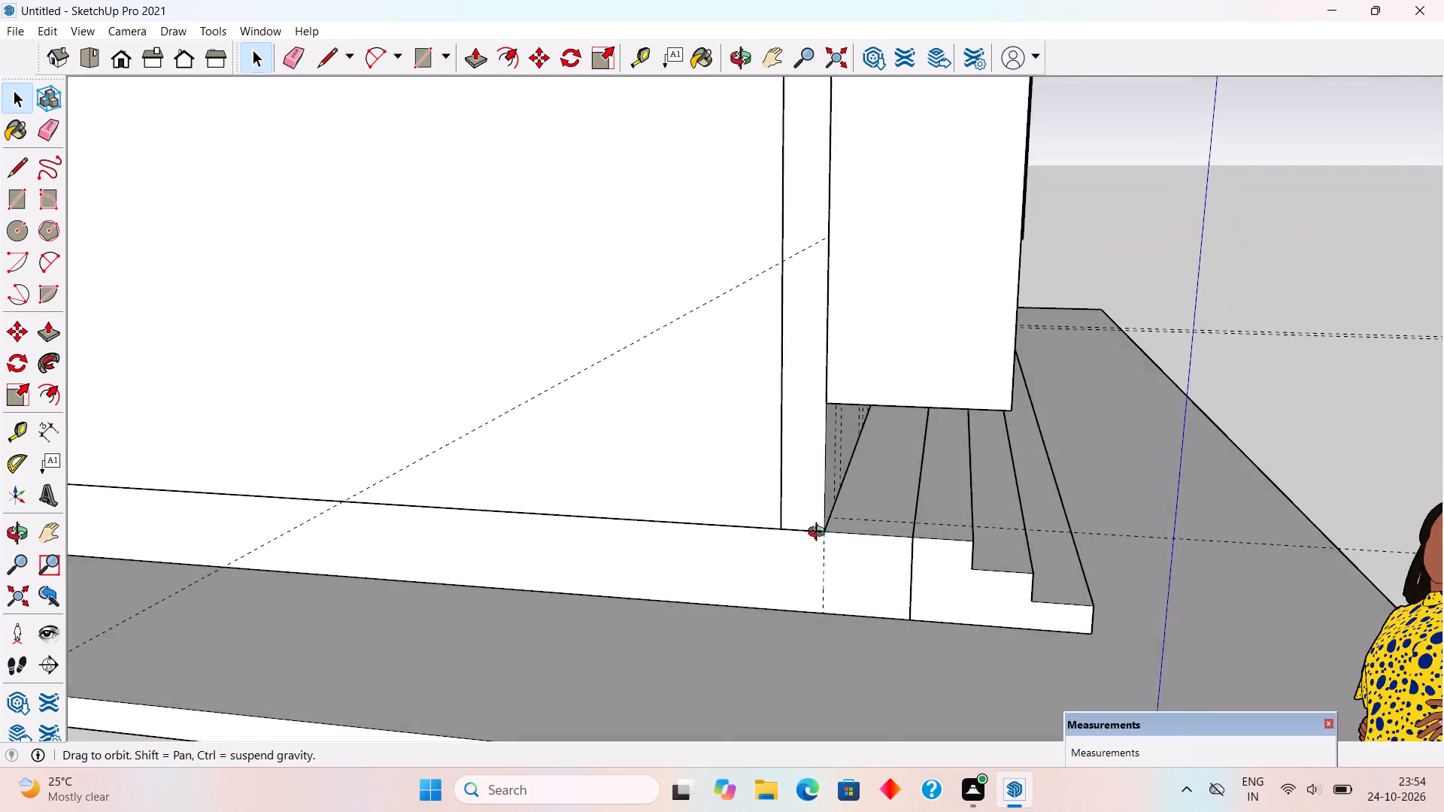
middle_click_drag(820, 534, 714, 629)
scroll(714, 629, "down", 7)
middle_click_drag(299, 467, 360, 454)
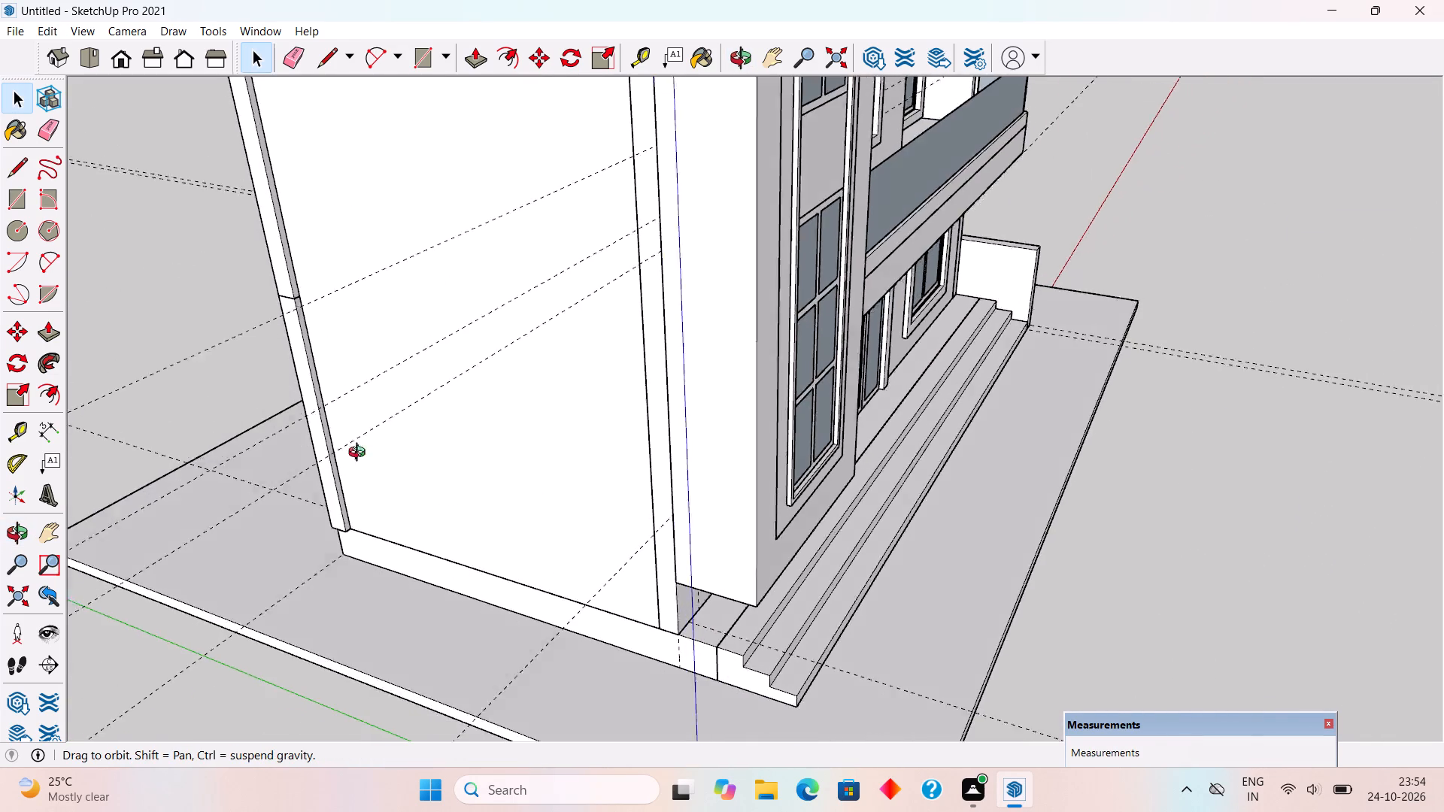
middle_click_drag(360, 454, 861, 384)
triple_click(848, 473)
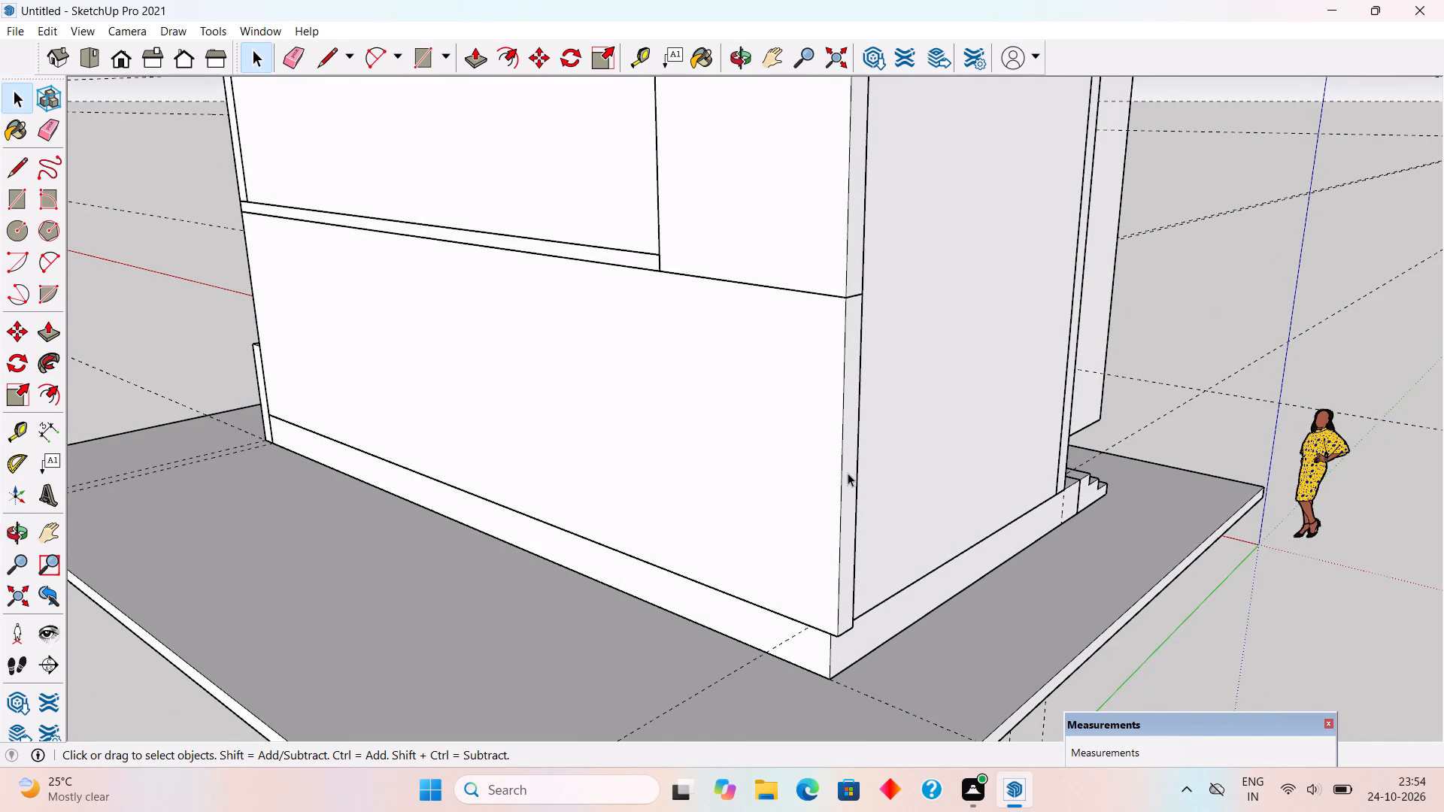
key("p")
left_click(848, 474)
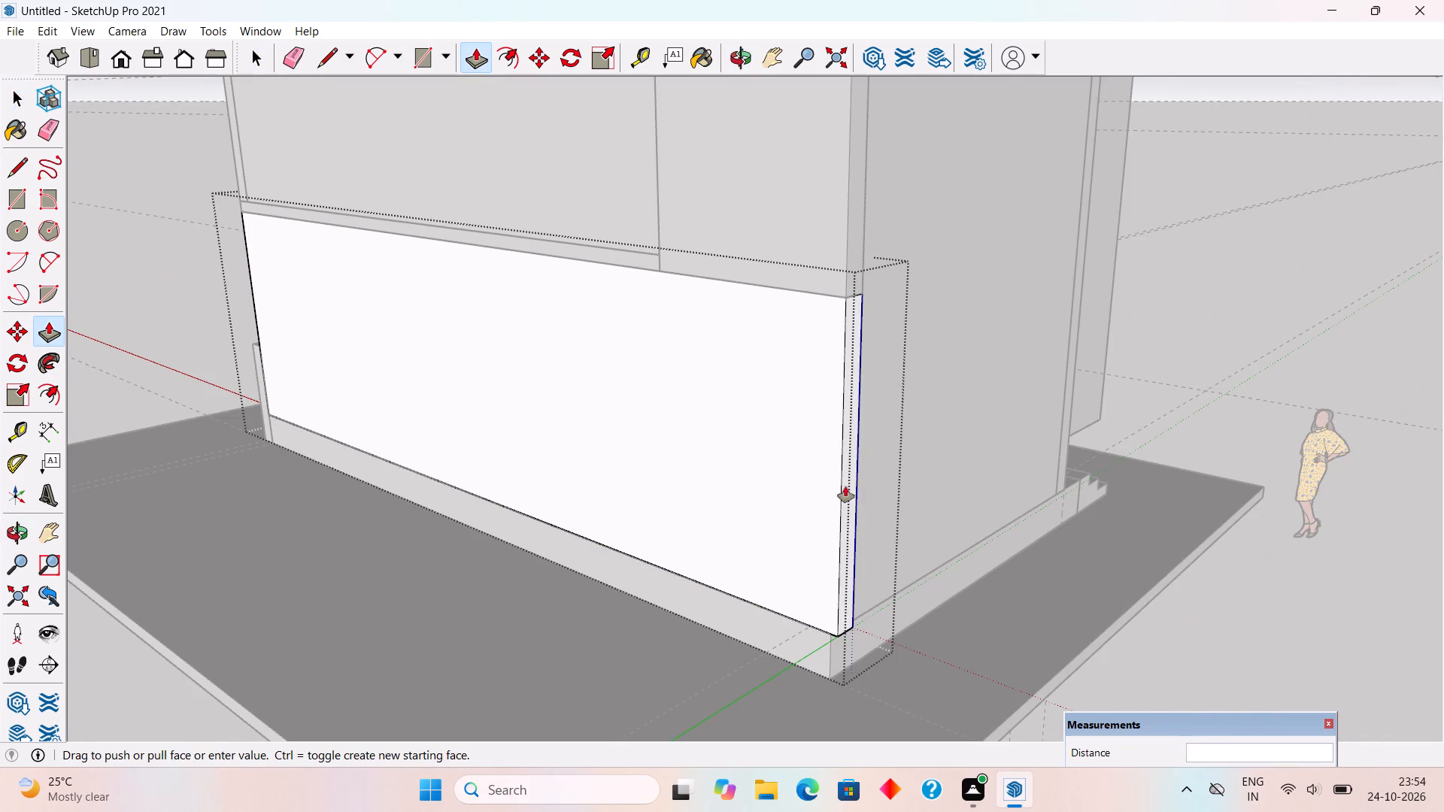
left_click(829, 631)
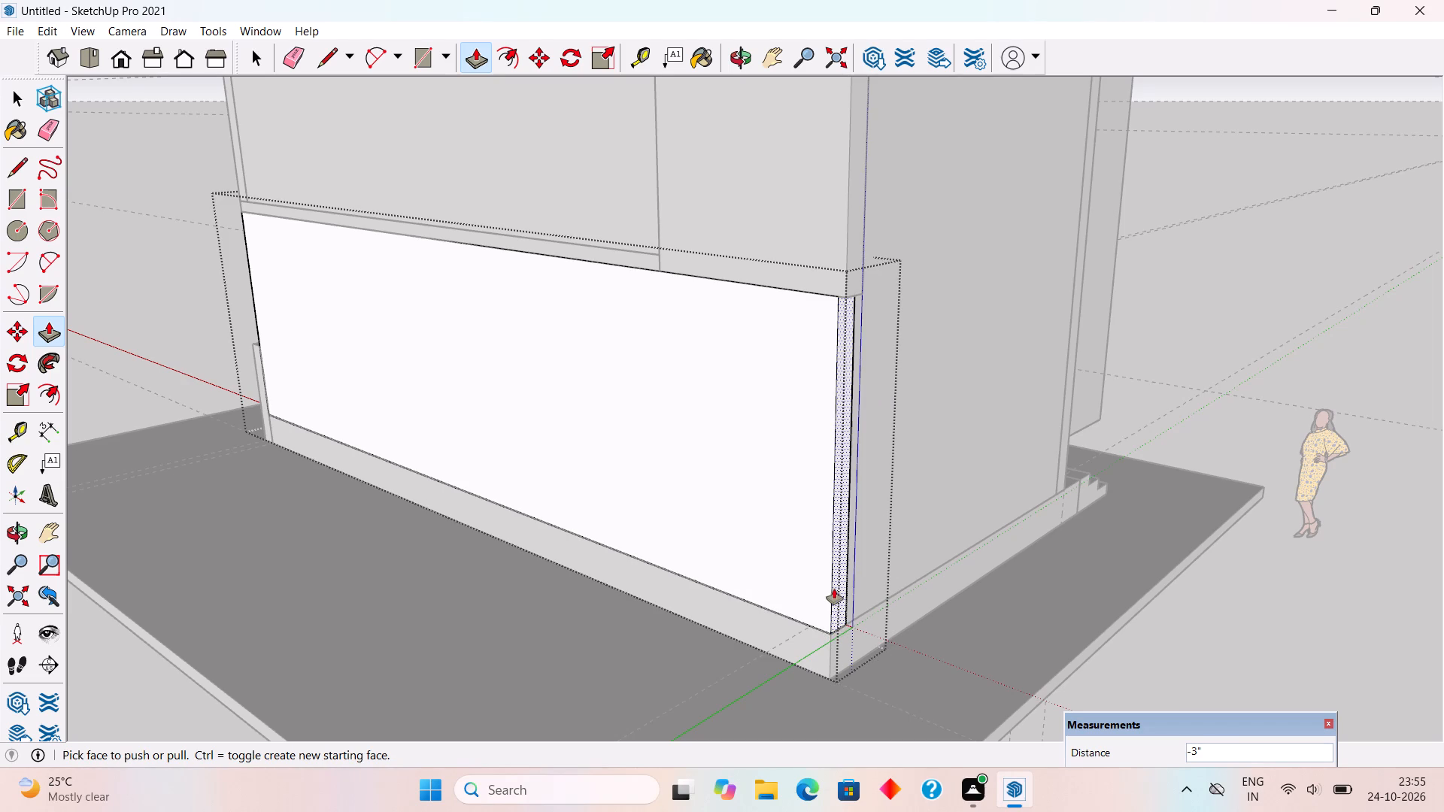
key("space")
Open the upper back wall's group, push its end face in 11/16" and a further 2 5/16" to align with the wall below, and close it.
triple_click(856, 152)
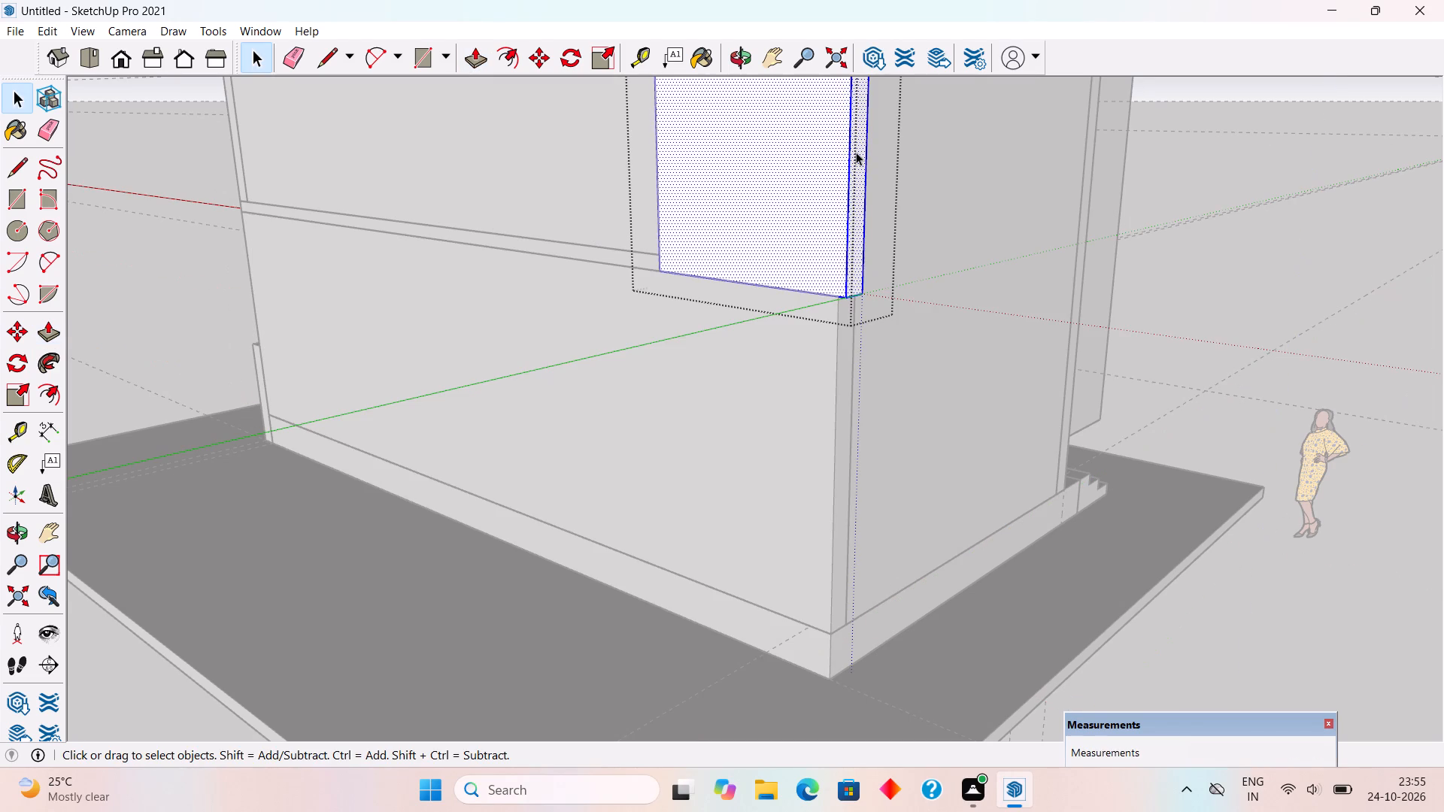
key("p")
left_click_drag(855, 160, 853, 168)
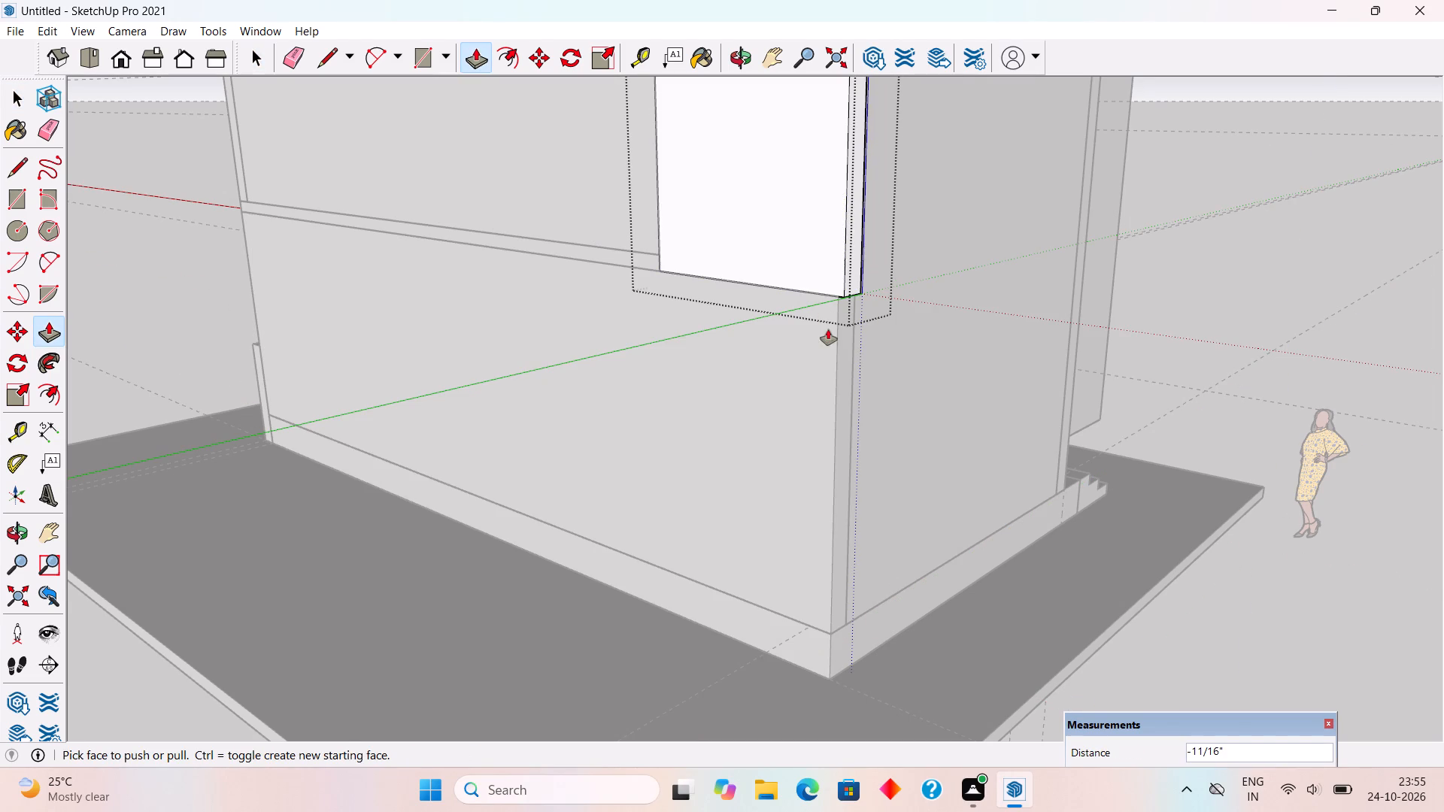
left_click(853, 276)
left_click(844, 308)
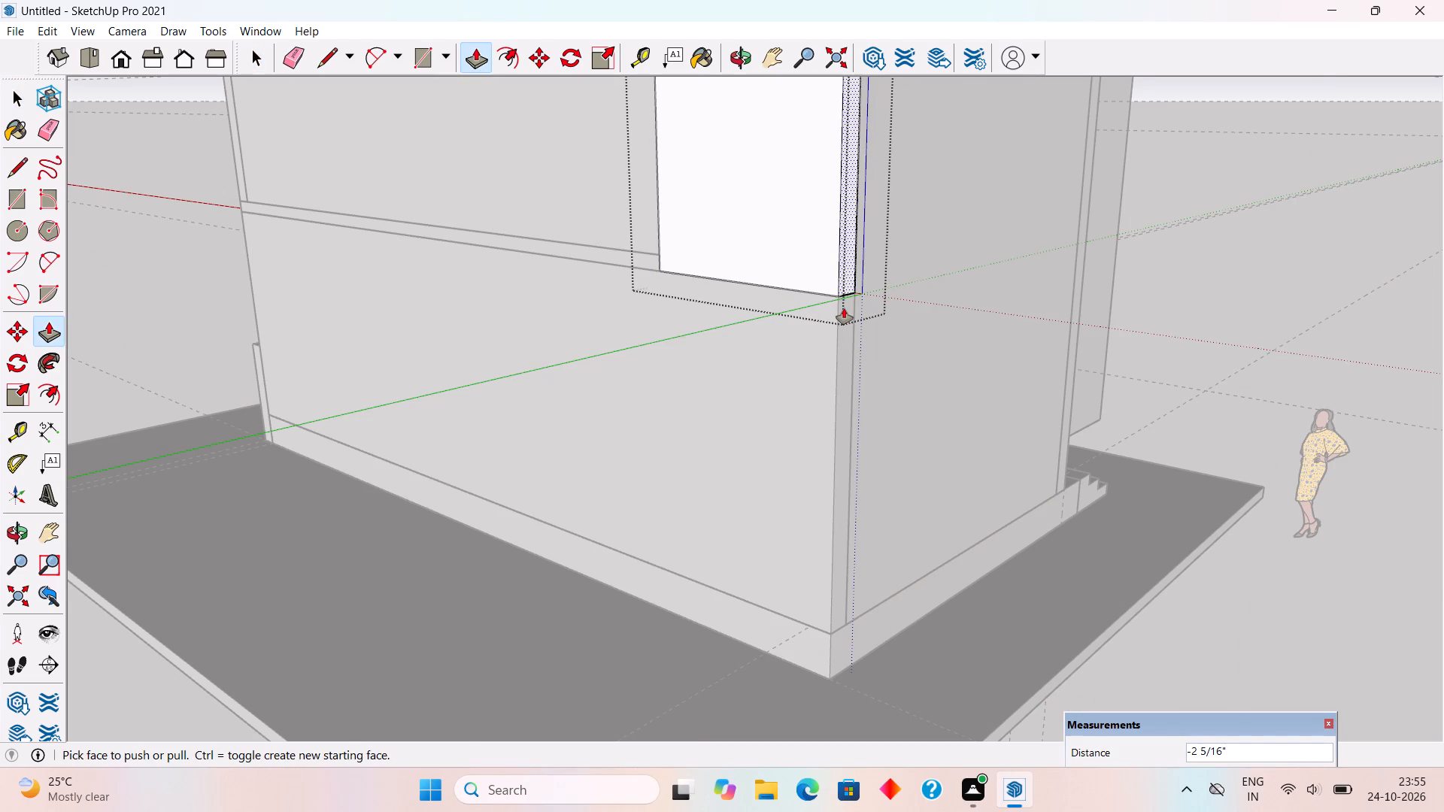
key("space")
left_click(1160, 355)
Place a guide along the plinth's bottom edge on the side opposite the 5' wall, and another guide 9" outward from that edge.
middle_click_drag(1131, 371, 981, 396)
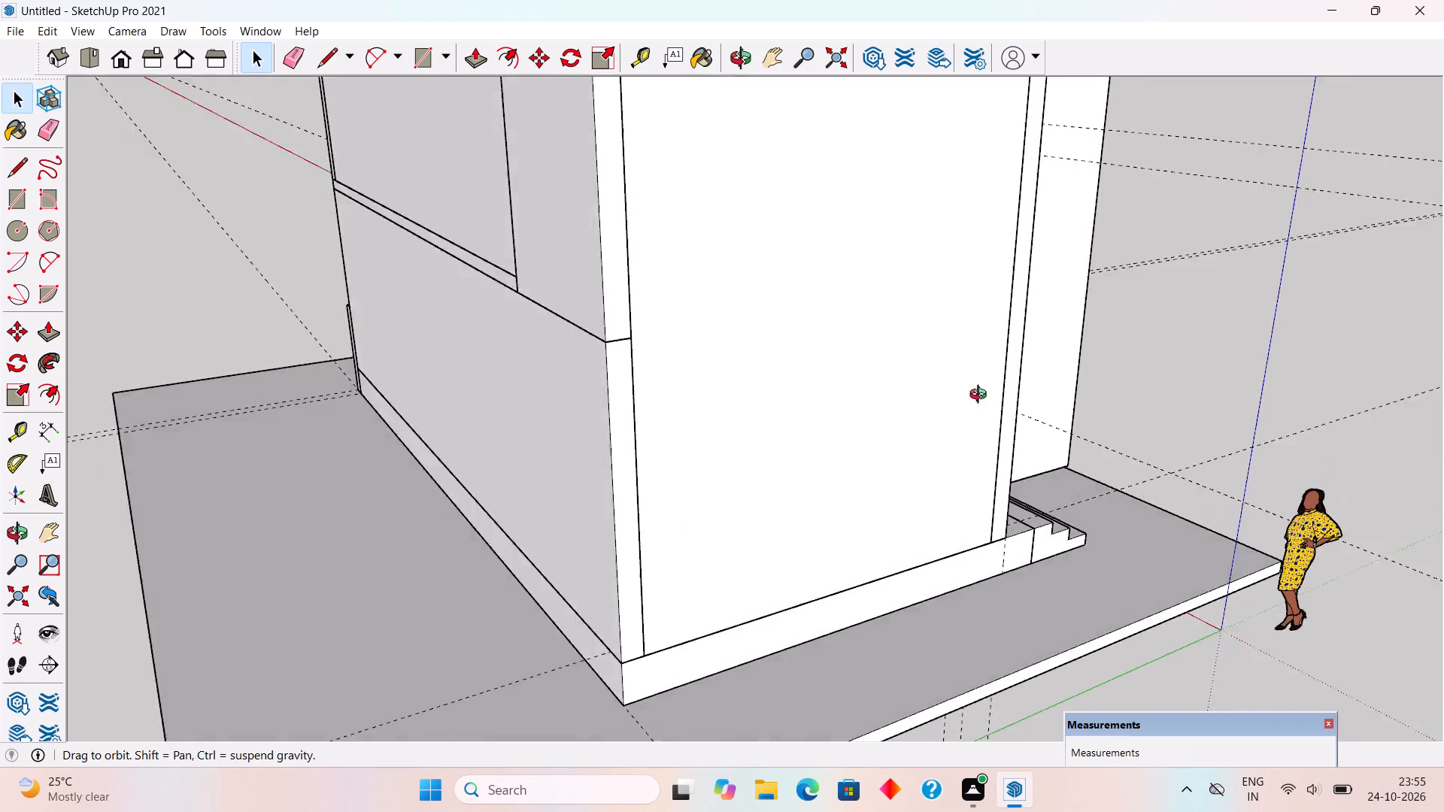
middle_click_drag(981, 396, 709, 407)
key("t")
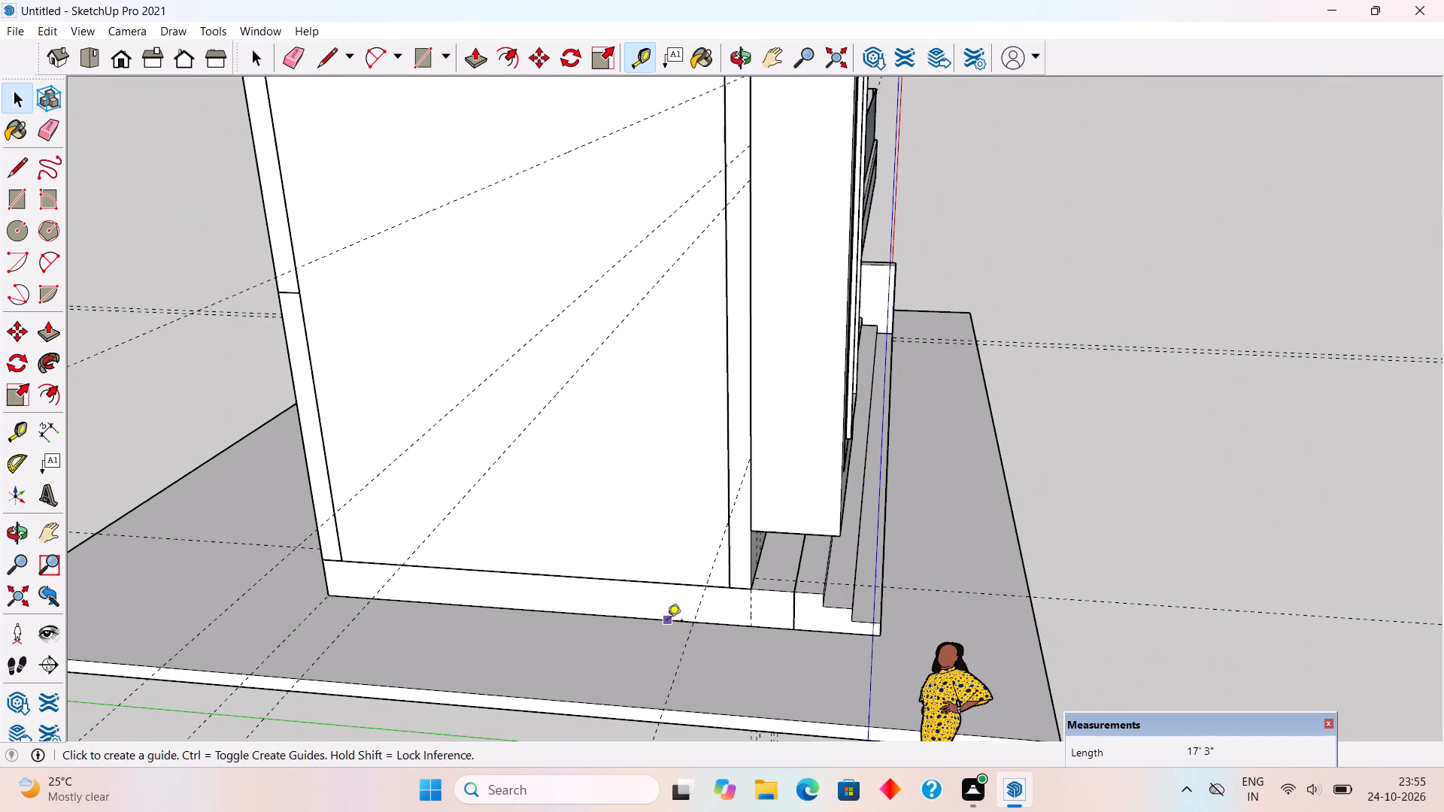
double_click(667, 622)
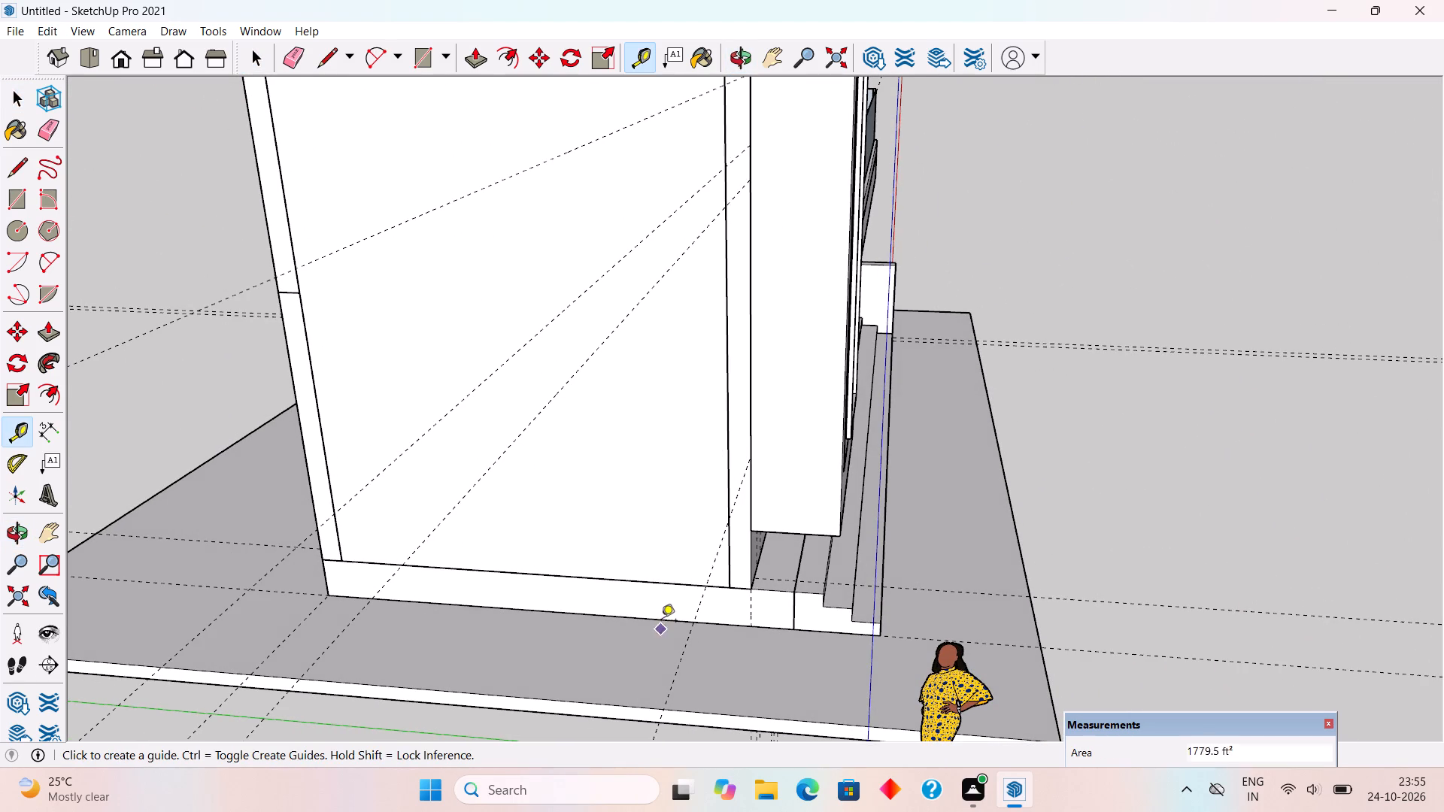
left_click(661, 621)
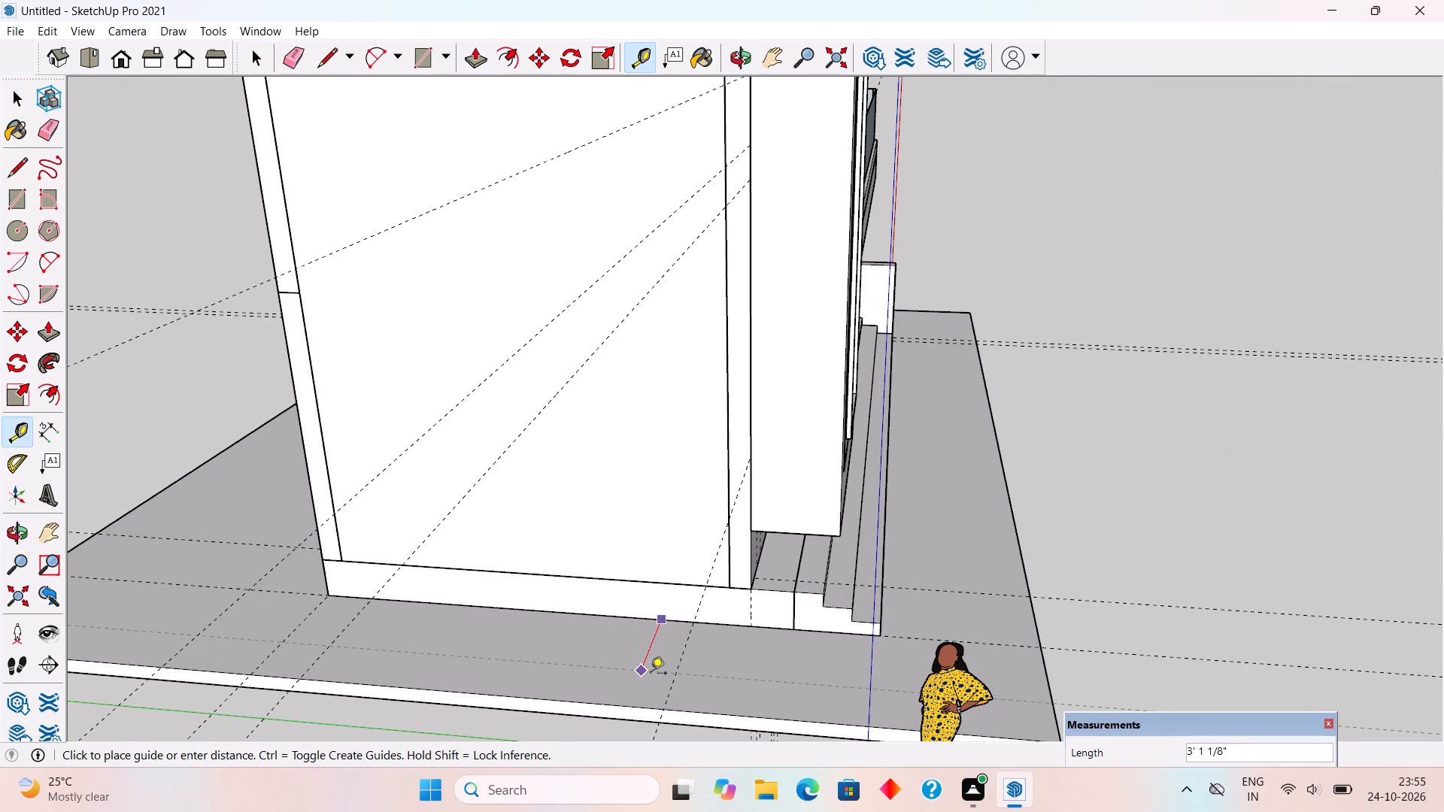
key("9")
key("shift+quotedbl")
key("Return")
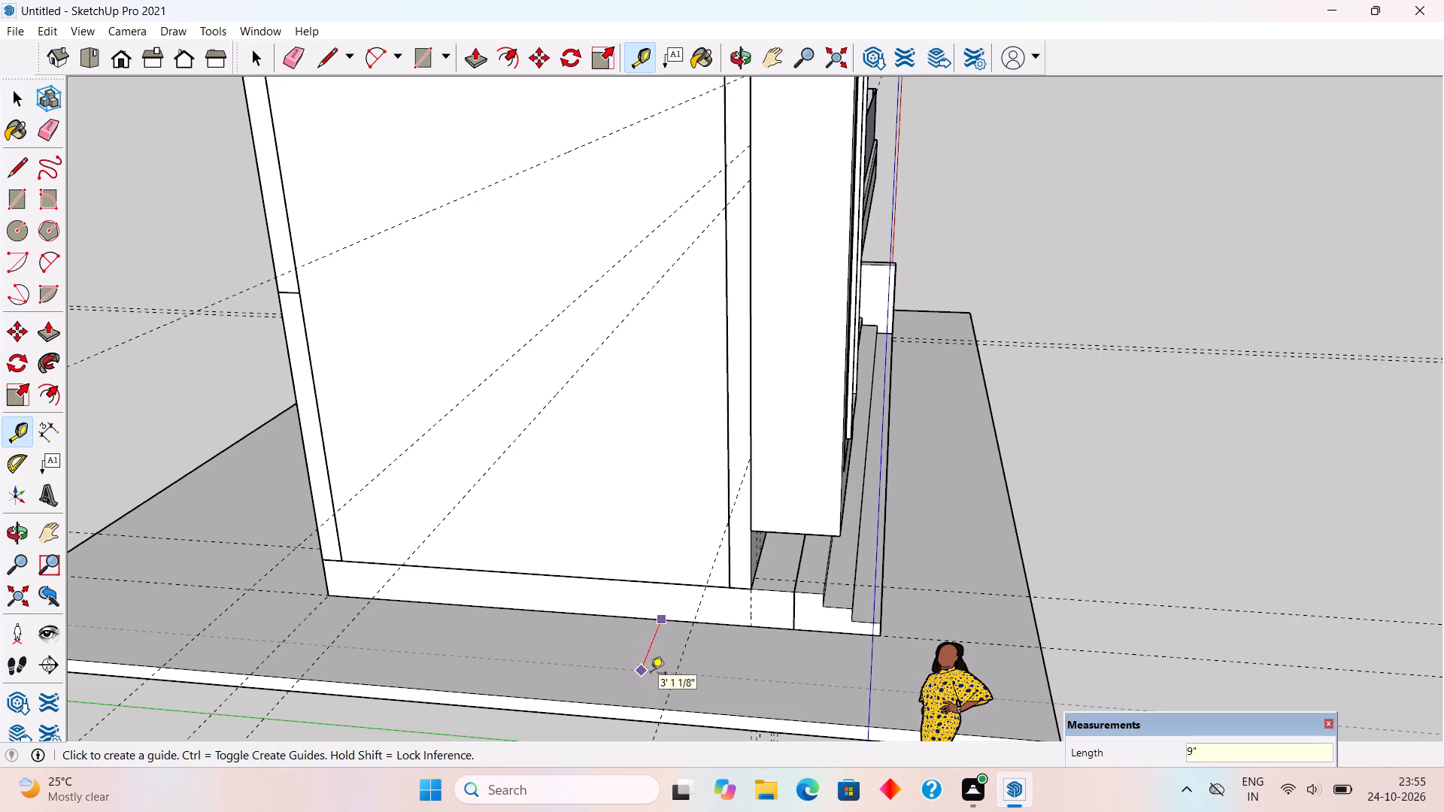
Draw a 9" wide strip between the plinth edge and the outer guide, ending level with the lowest step, and pull it up 5'.
key("r")
scroll(283, 584, "up", 3)
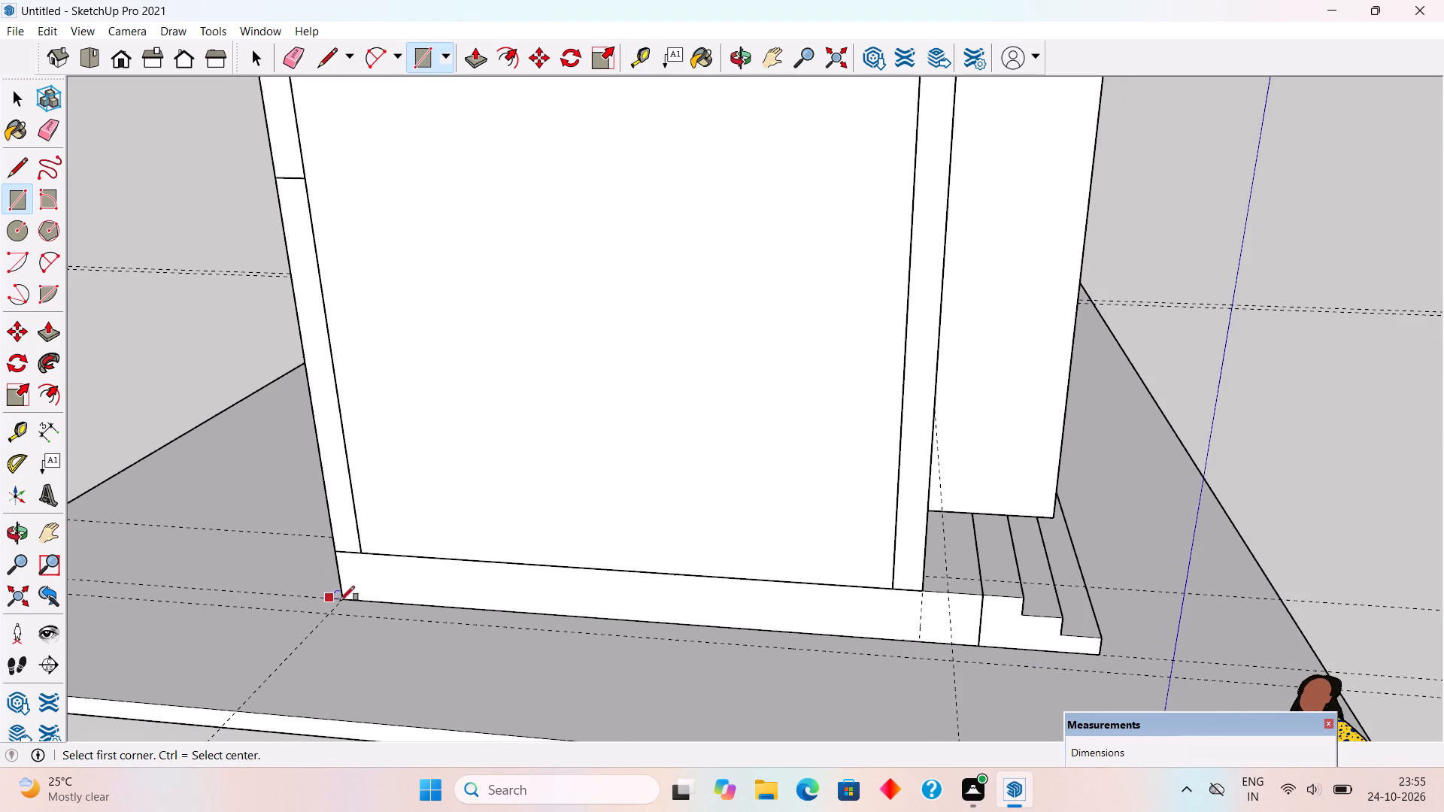
left_click(341, 598)
scroll(332, 598, "down", 4)
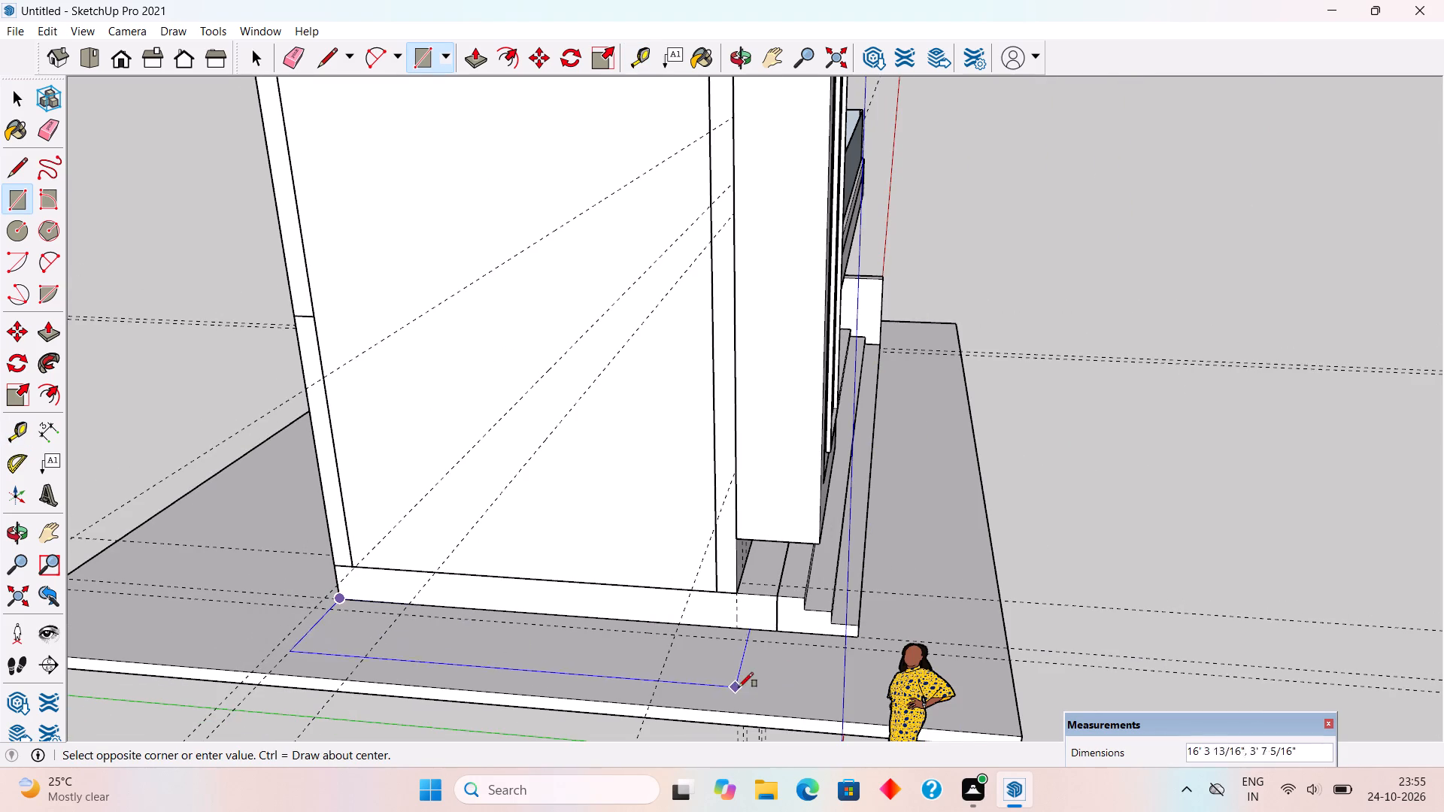
middle_click_drag(875, 667, 662, 646)
scroll(620, 642, "up", 4)
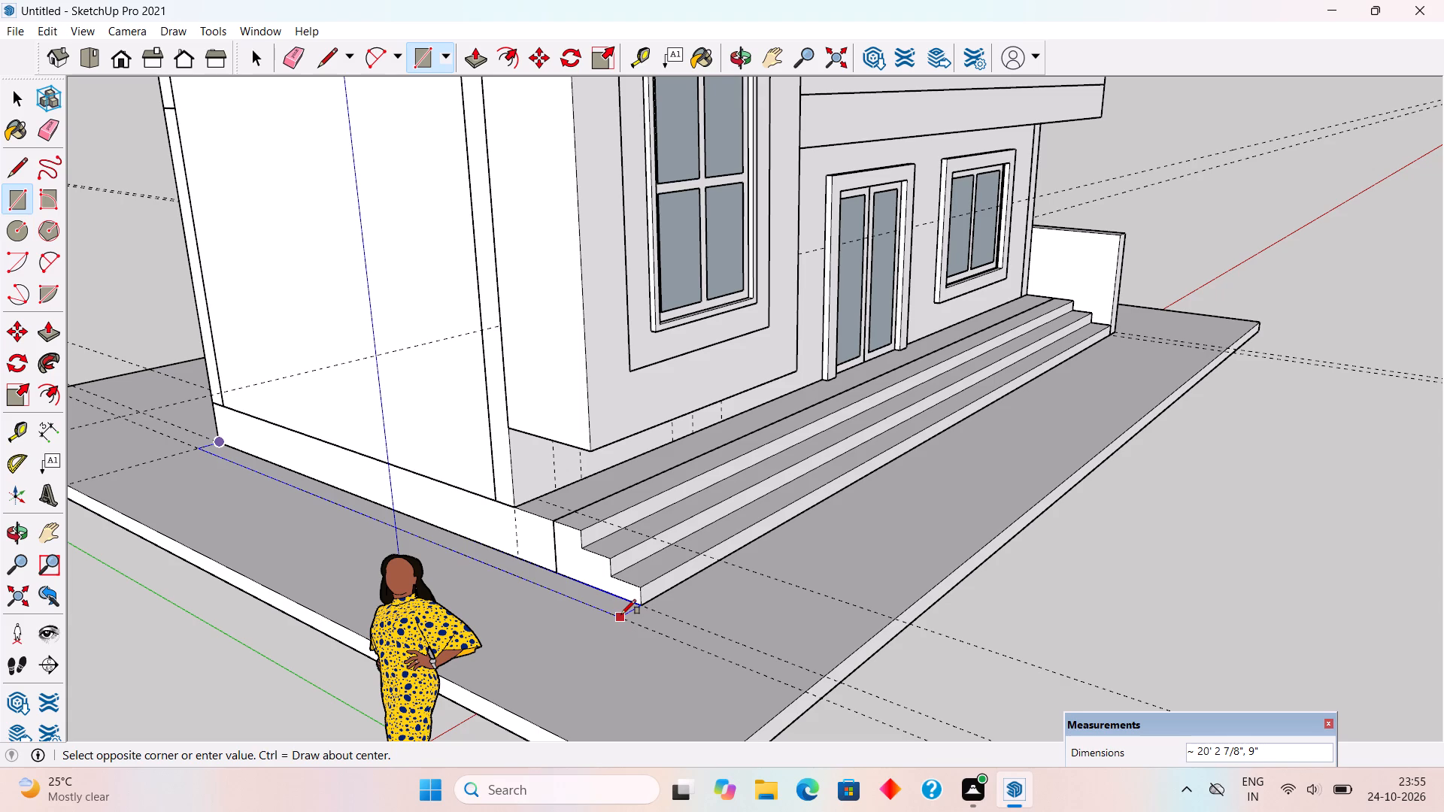
left_click(621, 614)
key("p")
left_click(625, 601)
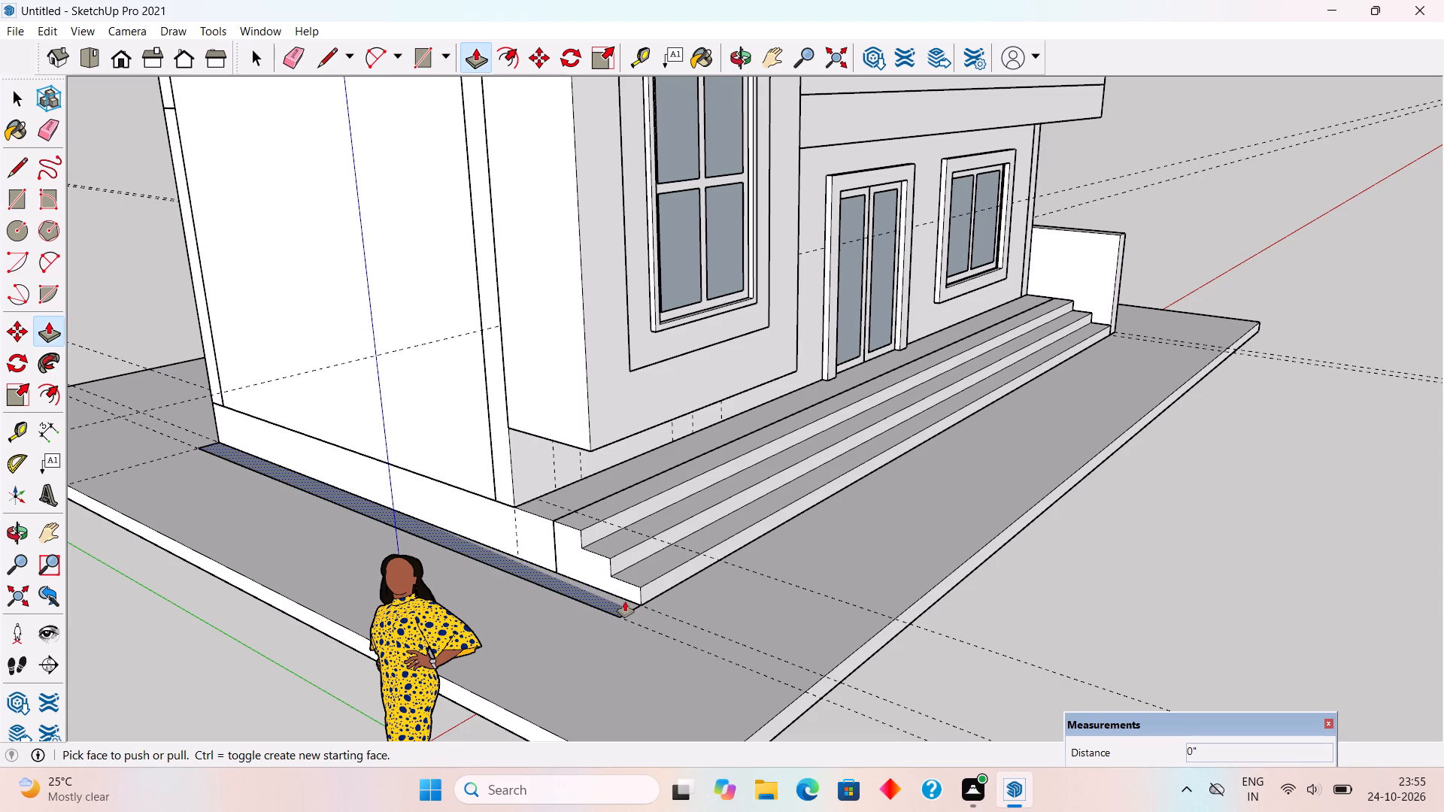
type("5'")
key("Return")
Select all of the new low side wall and make it a group.
key("space")
left_click(596, 438)
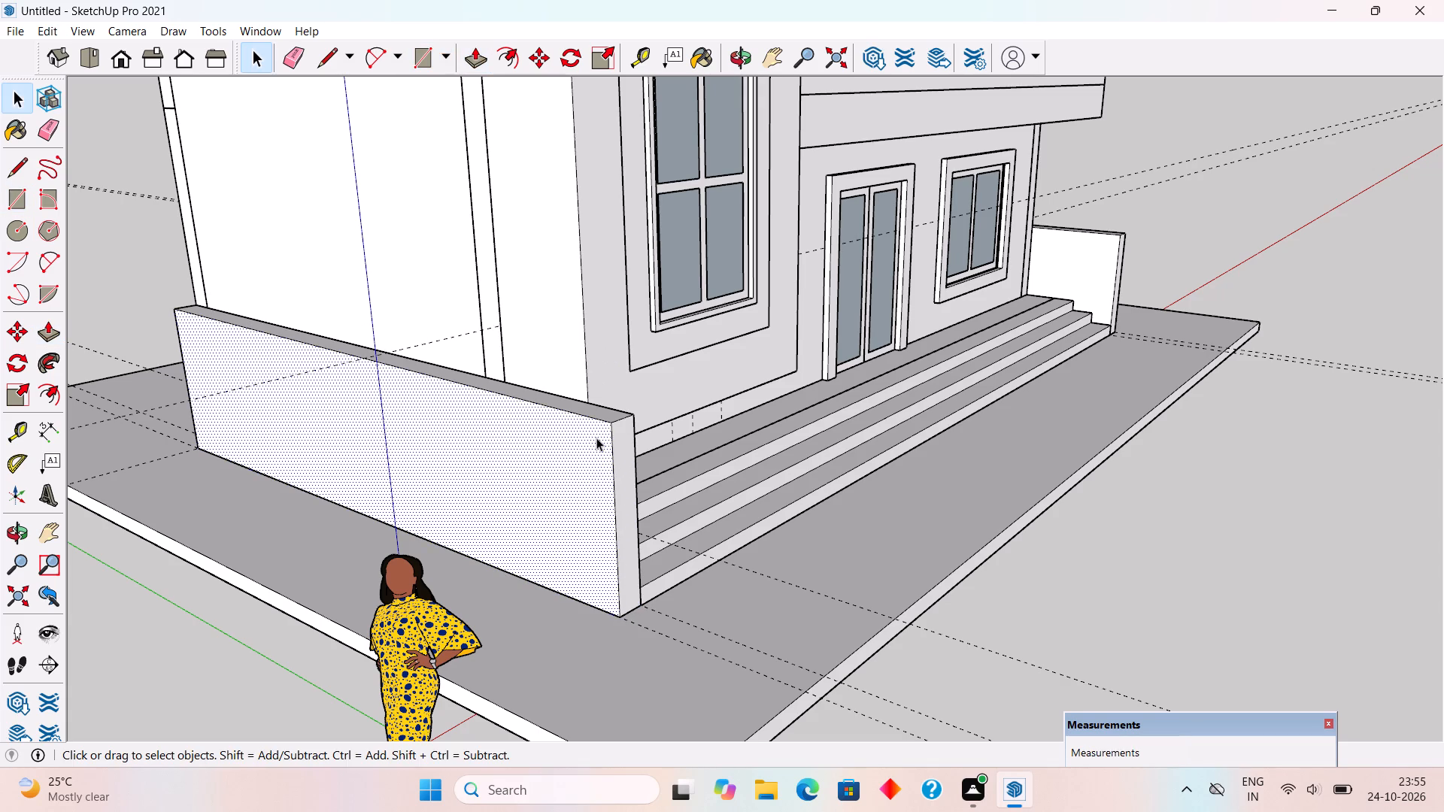
double_click(596, 438)
right_click(594, 437)
left_click(688, 588)
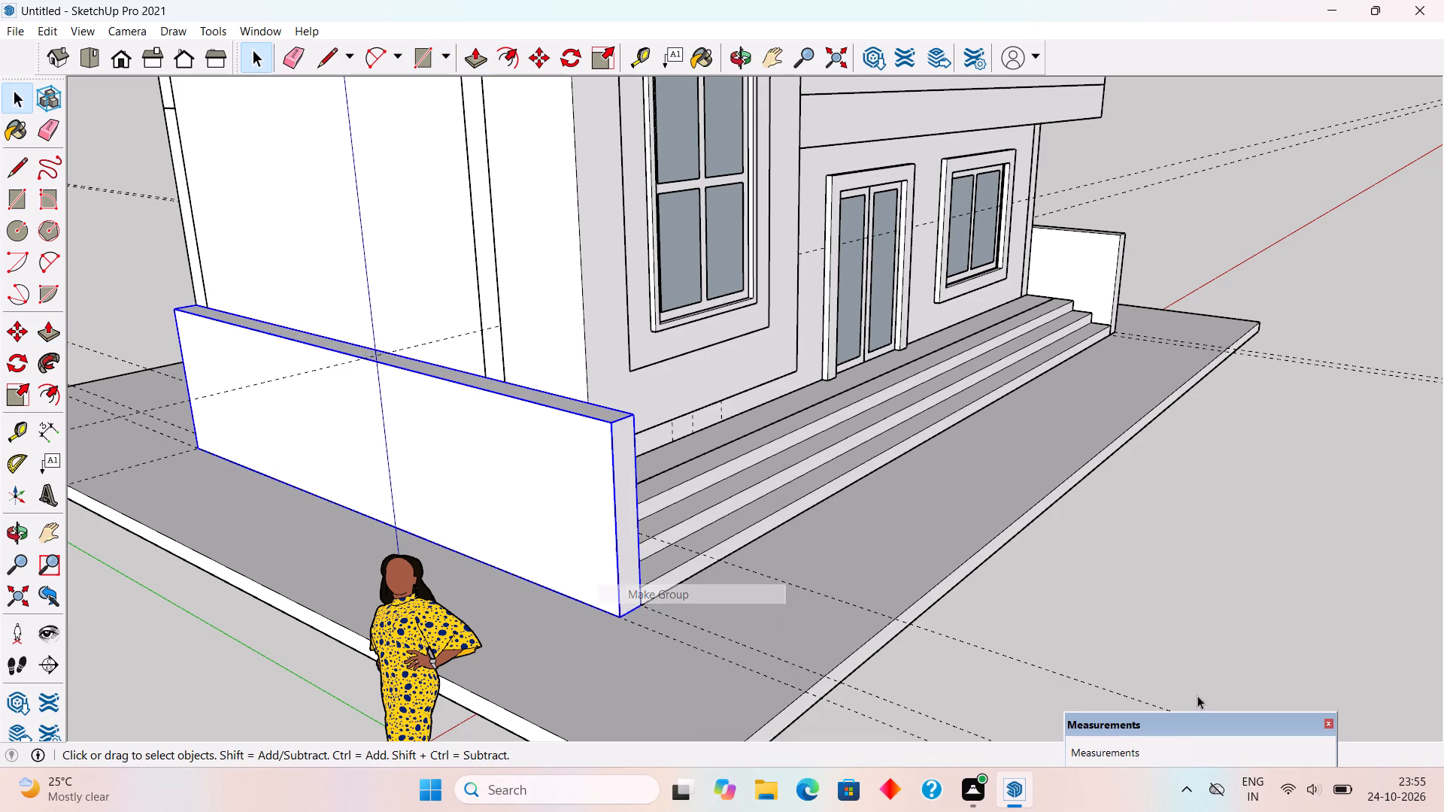
left_click(1214, 603)
Examine the whole building from the front and both sides with the low side walls in place.
middle_click_drag(1178, 586, 780, 565)
scroll(778, 562, "down", 6)
middle_click_drag(730, 487, 174, 474)
scroll(412, 391, "down", 1)
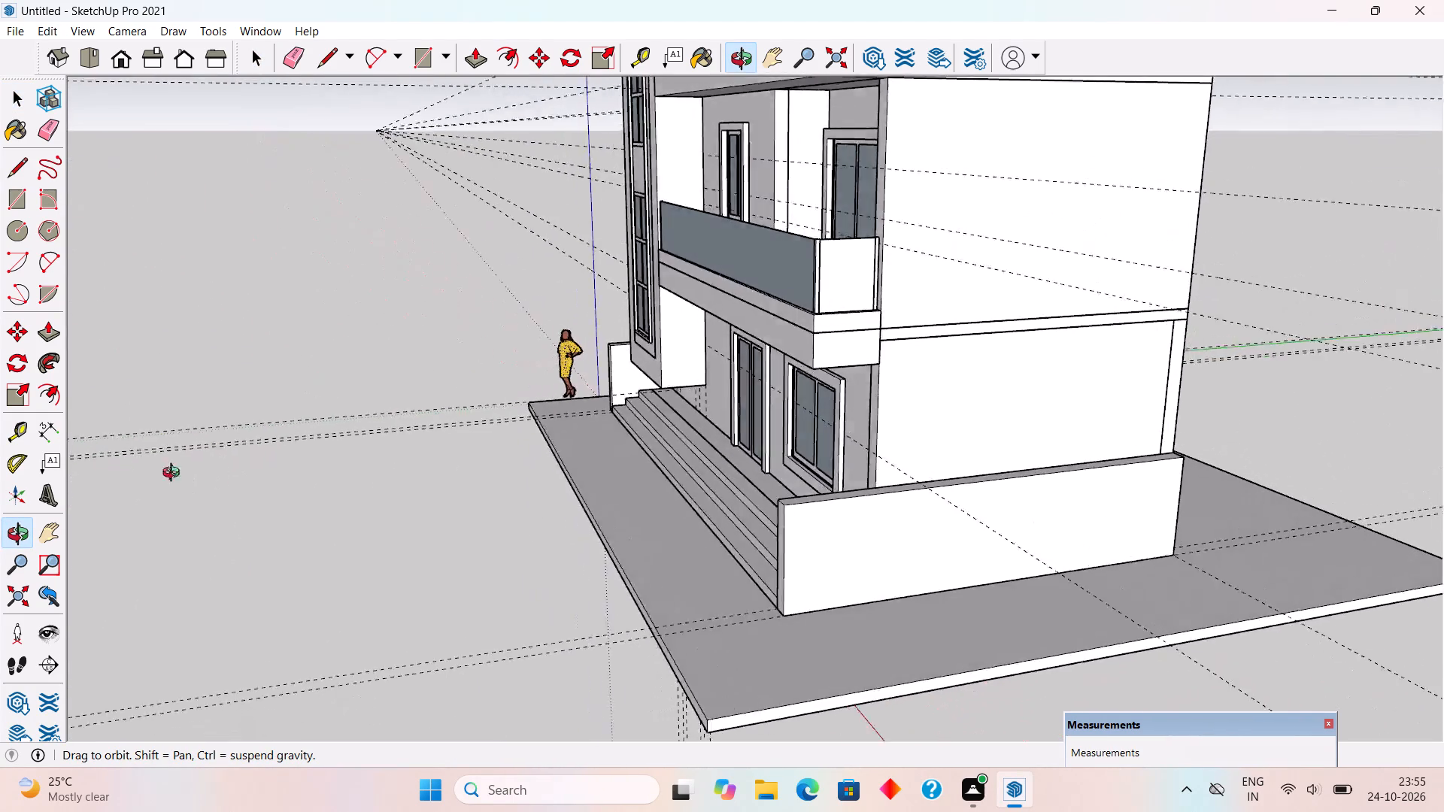
middle_click_drag(174, 474, 688, 488)
scroll(688, 488, "down", 5)
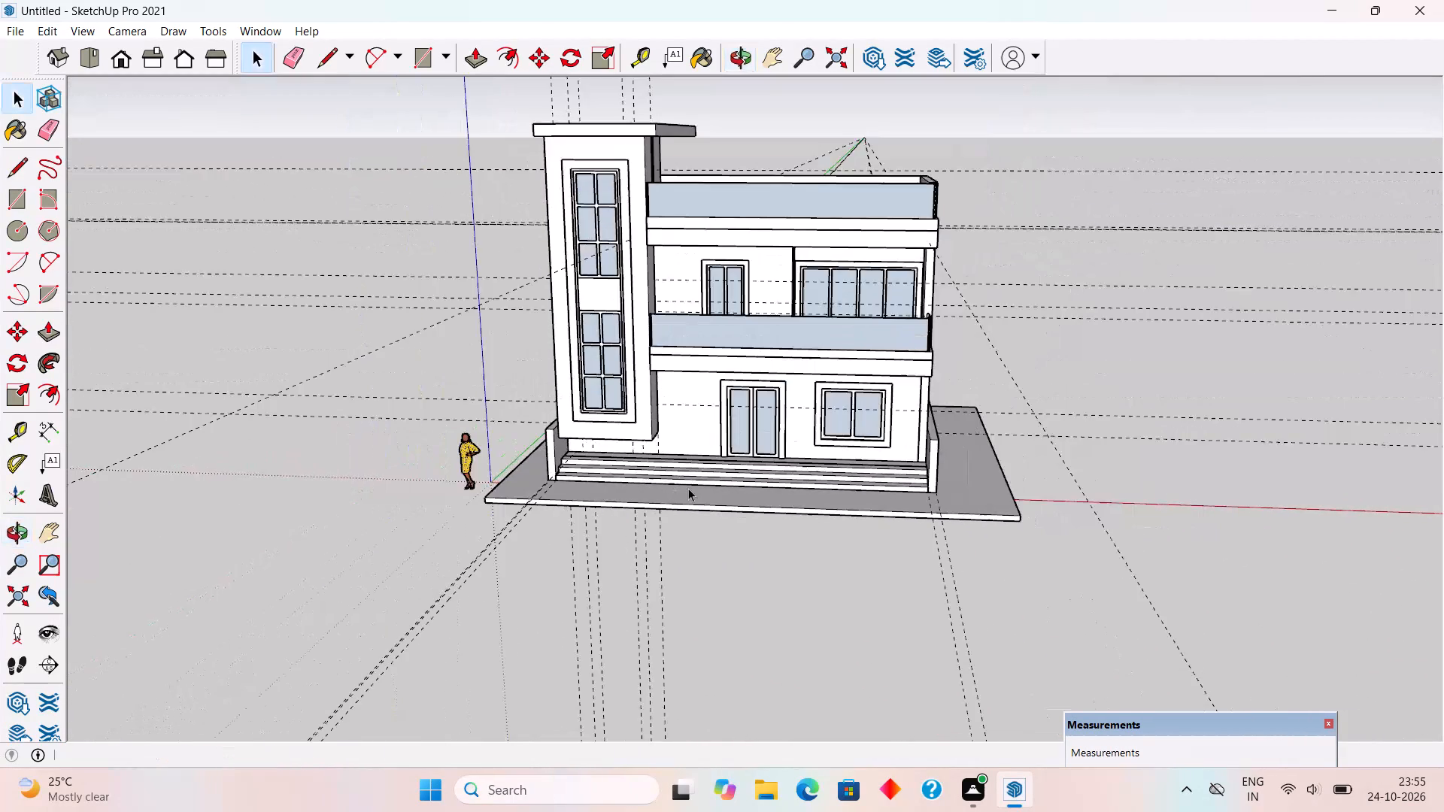
middle_click_drag(688, 488, 972, 429)
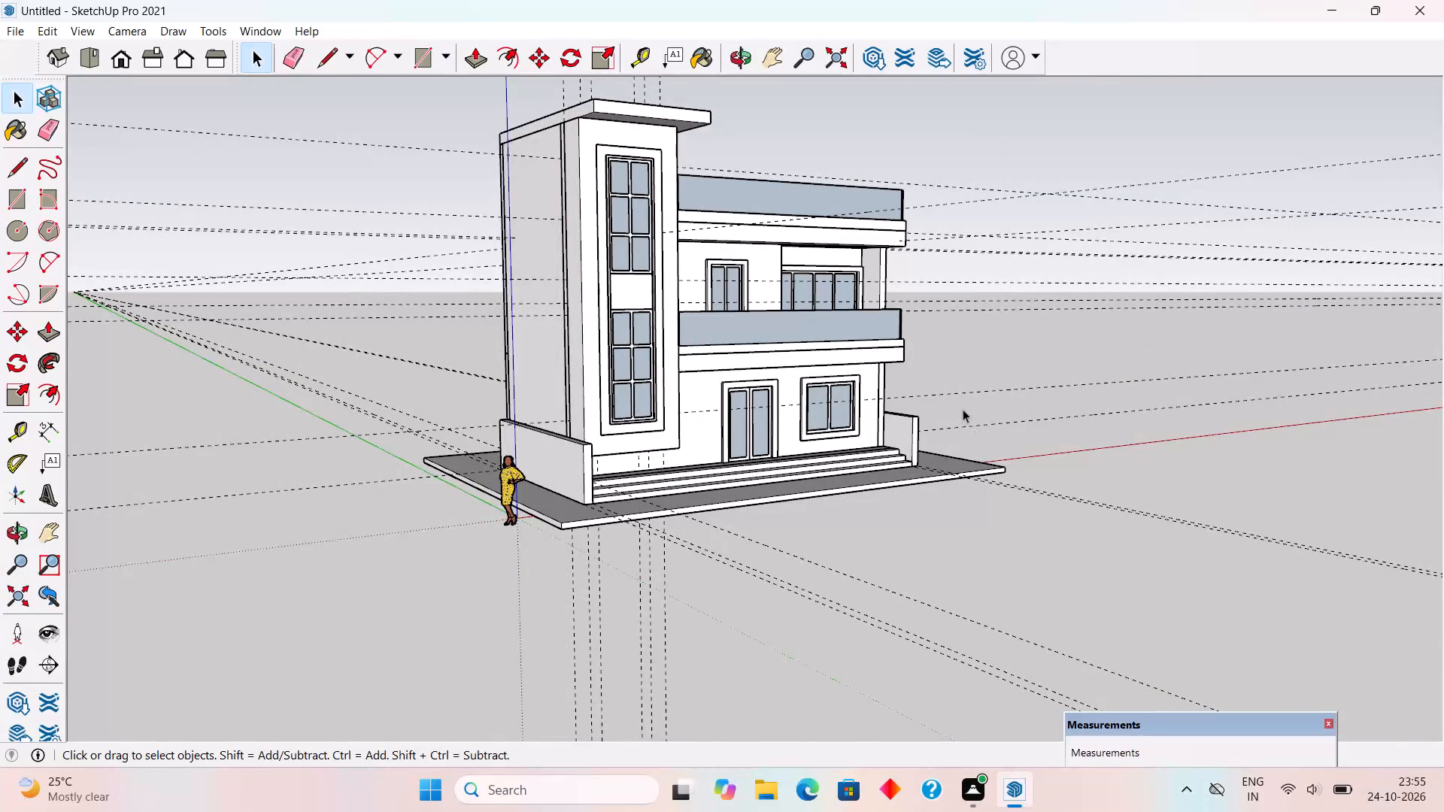
middle_click_drag(844, 341, 391, 451)
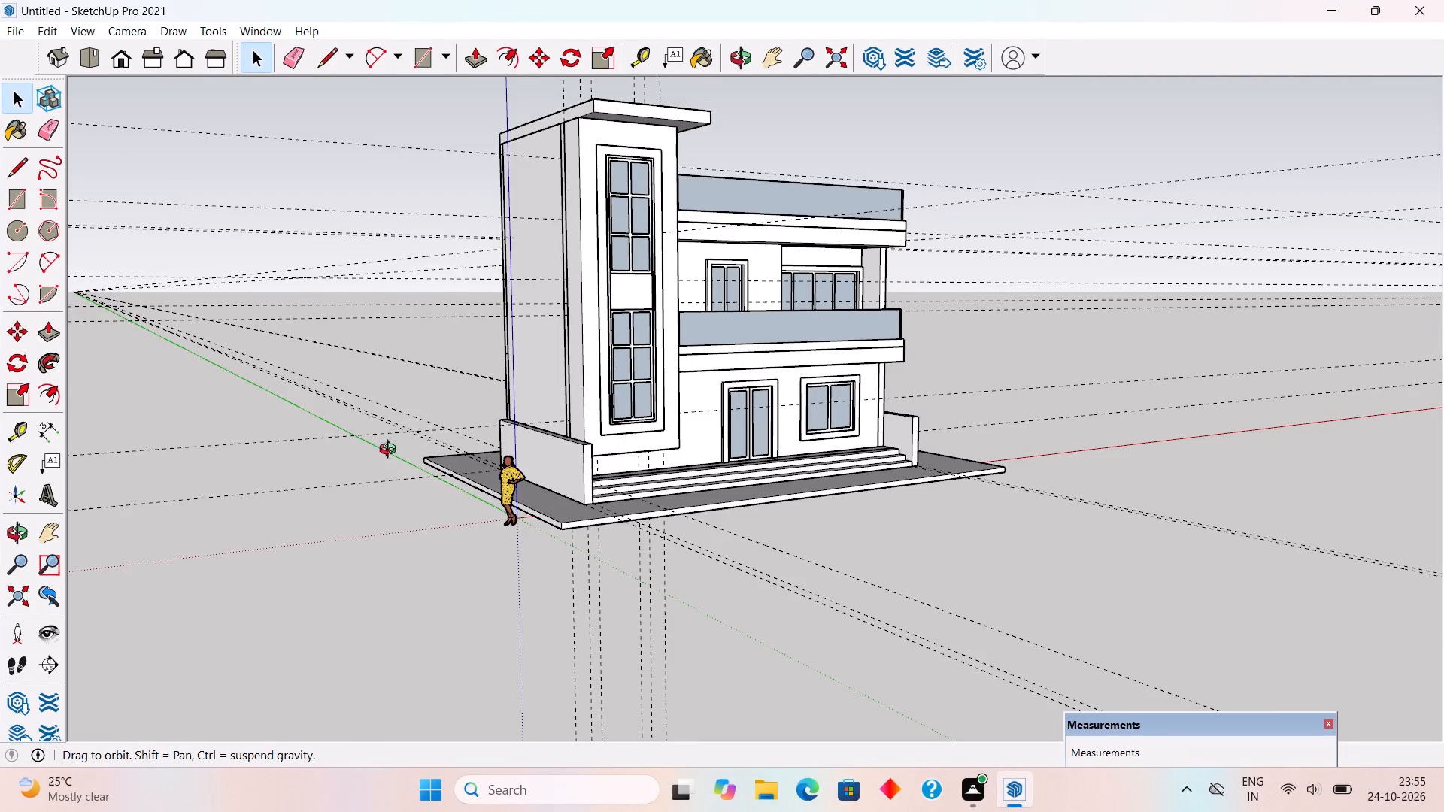
middle_click_drag(391, 451, 373, 447)
scroll(903, 335, "down", 1)
middle_click_drag(838, 364, 614, 509)
Draw a rectangle over the top of the first-floor balcony railing's post beside the tower and pull it up 2".
scroll(708, 295, "up", 3)
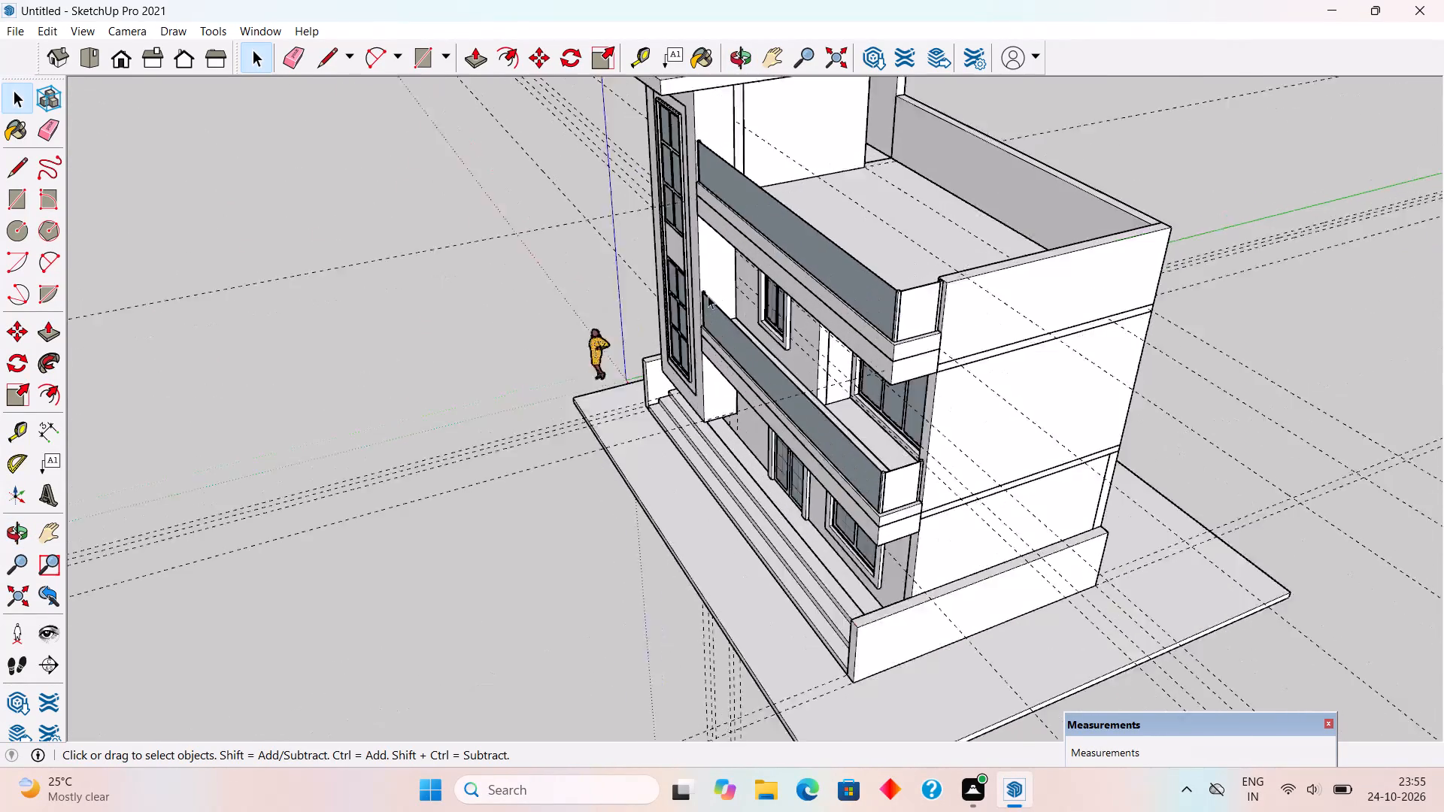
scroll(708, 295, "up", 3)
scroll(705, 296, "up", 20)
scroll(705, 296, "up", 1)
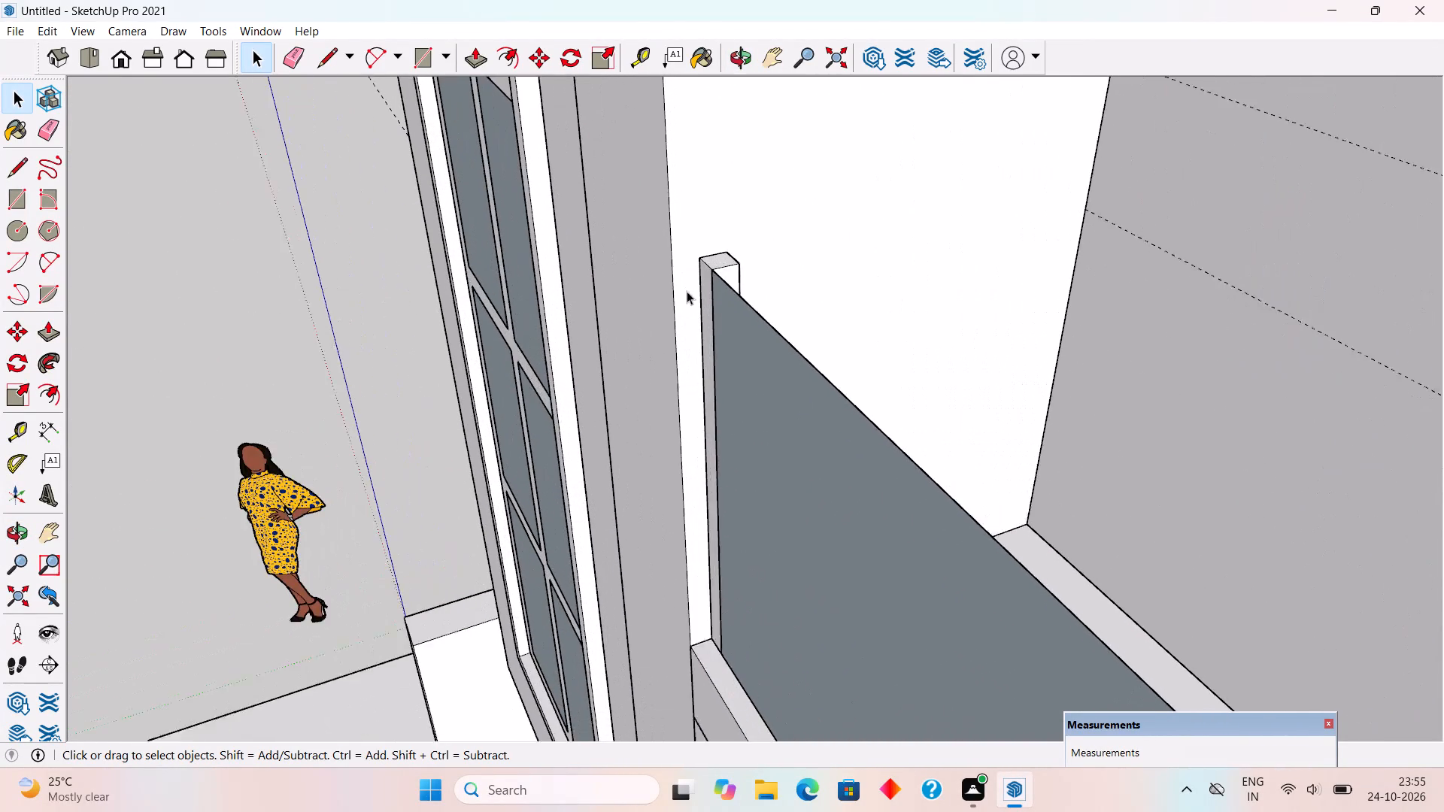
scroll(687, 291, "up", 8)
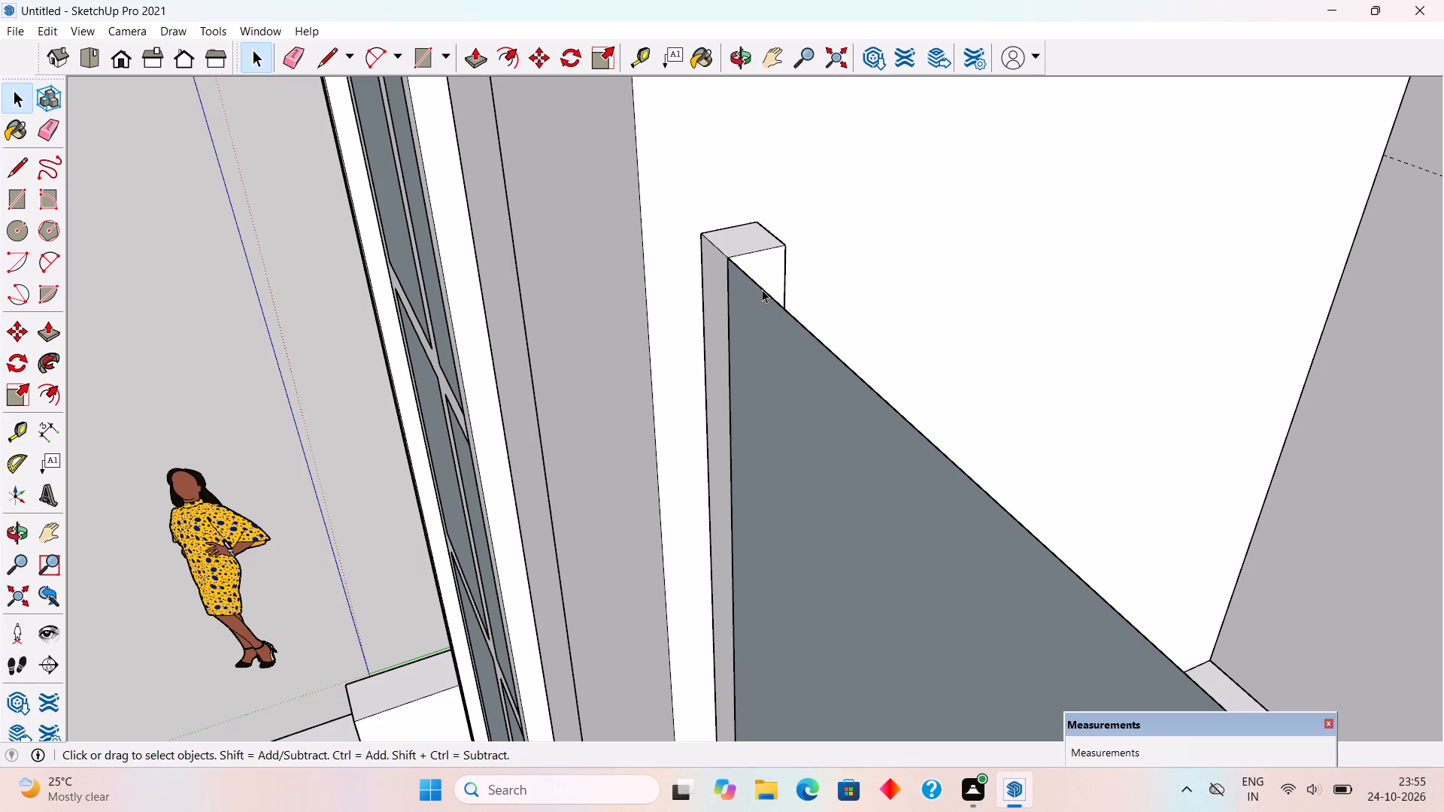
key("r")
left_click(705, 232)
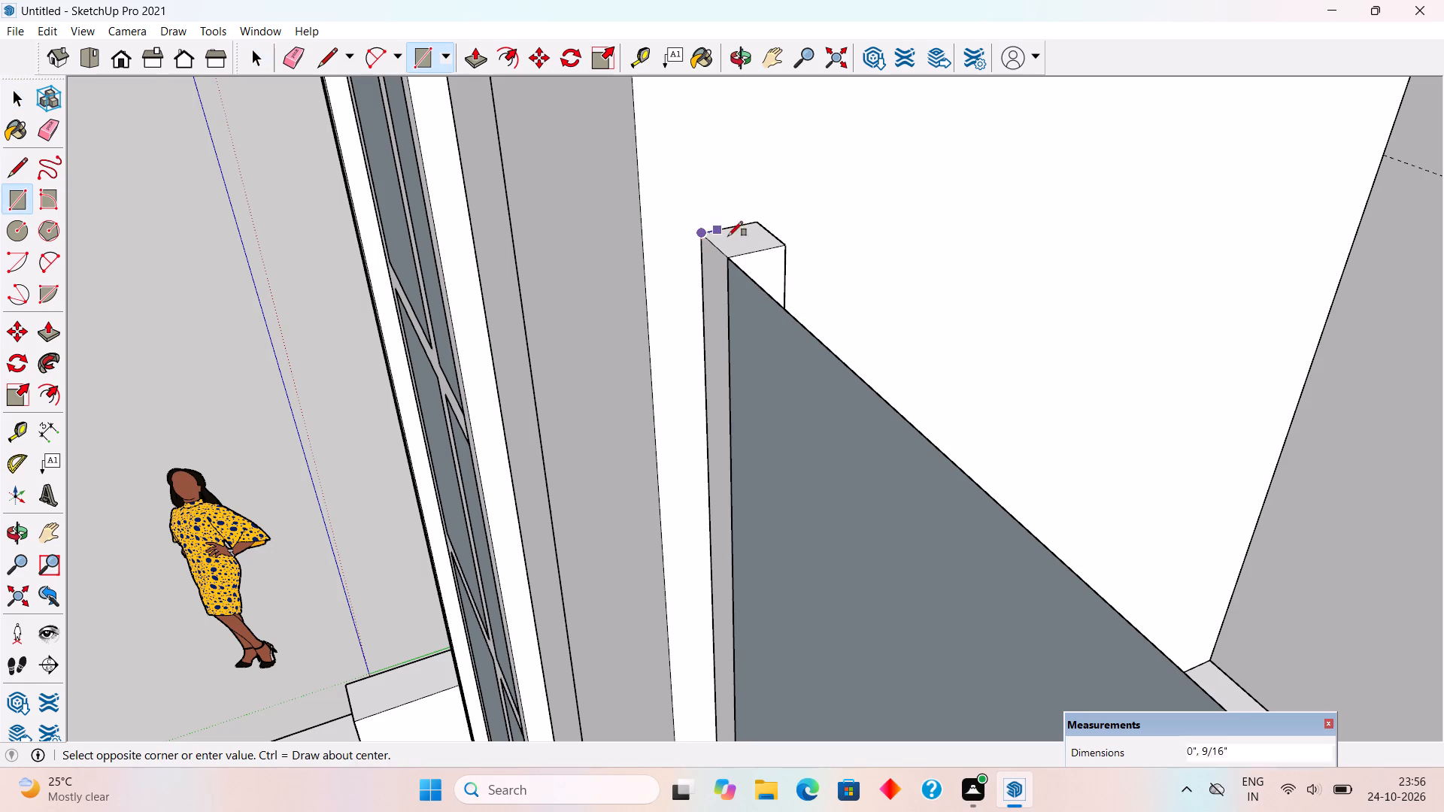
left_click(780, 243)
key("p")
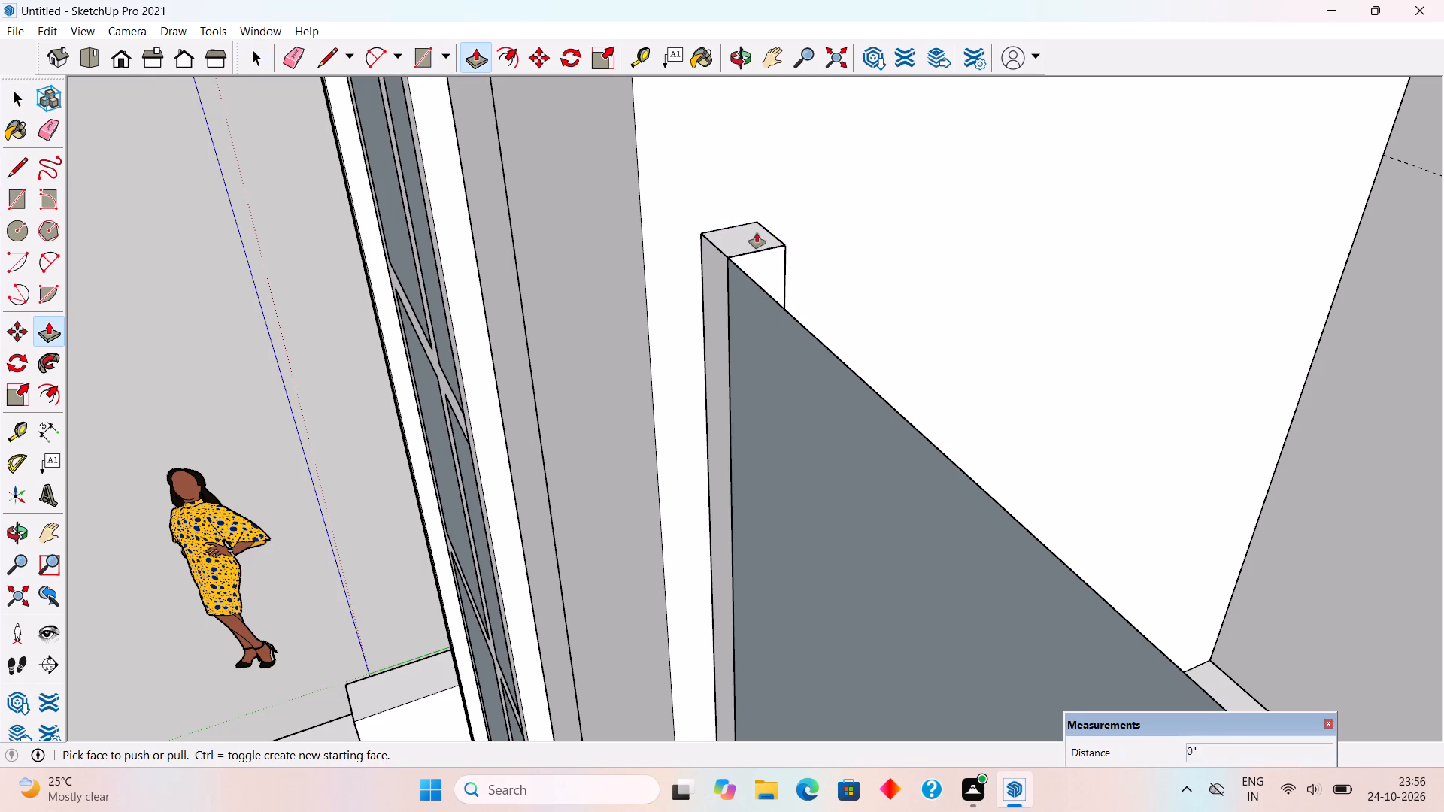
left_click(757, 232)
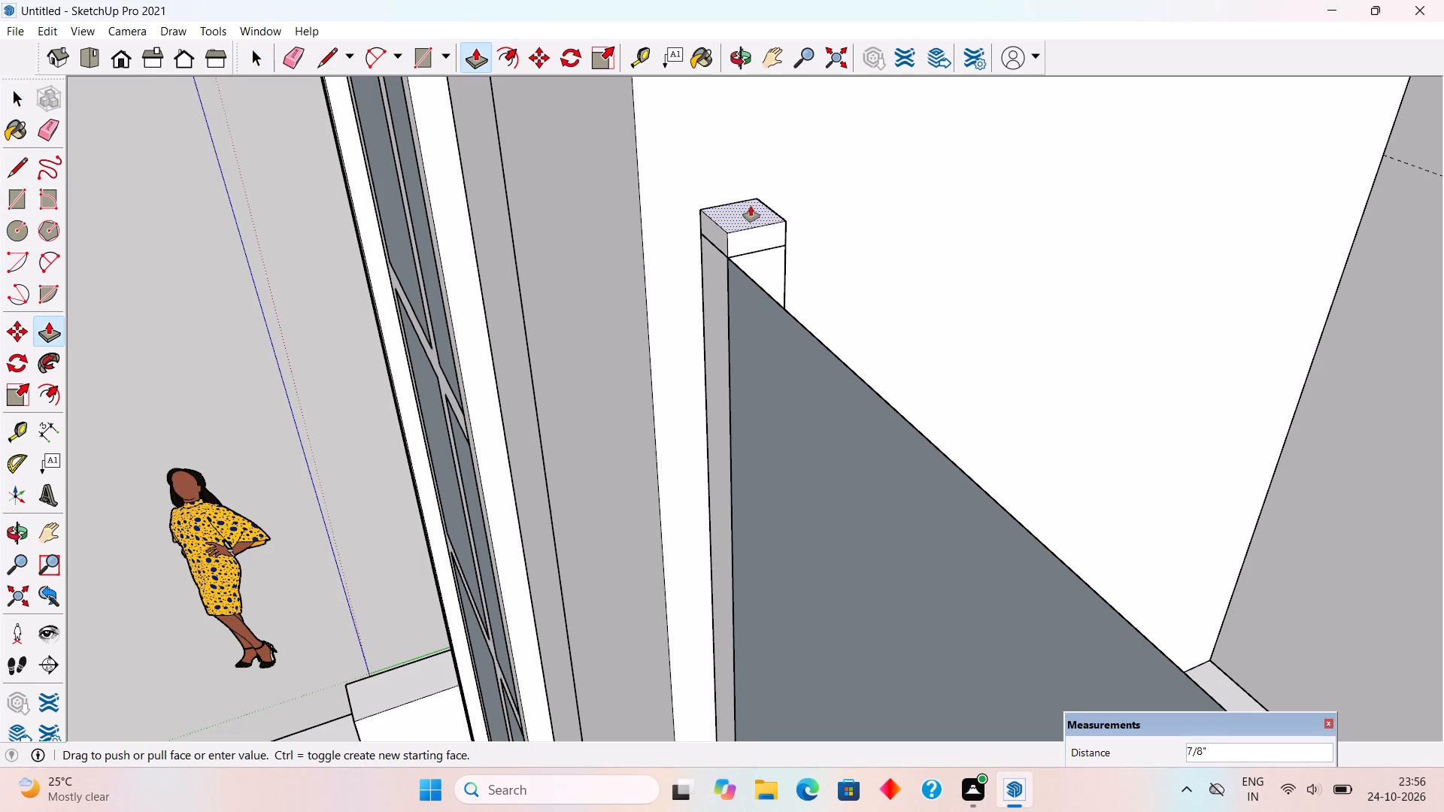
key("2")
key("shift+quotedbl")
key("Return")
left_click(752, 216)
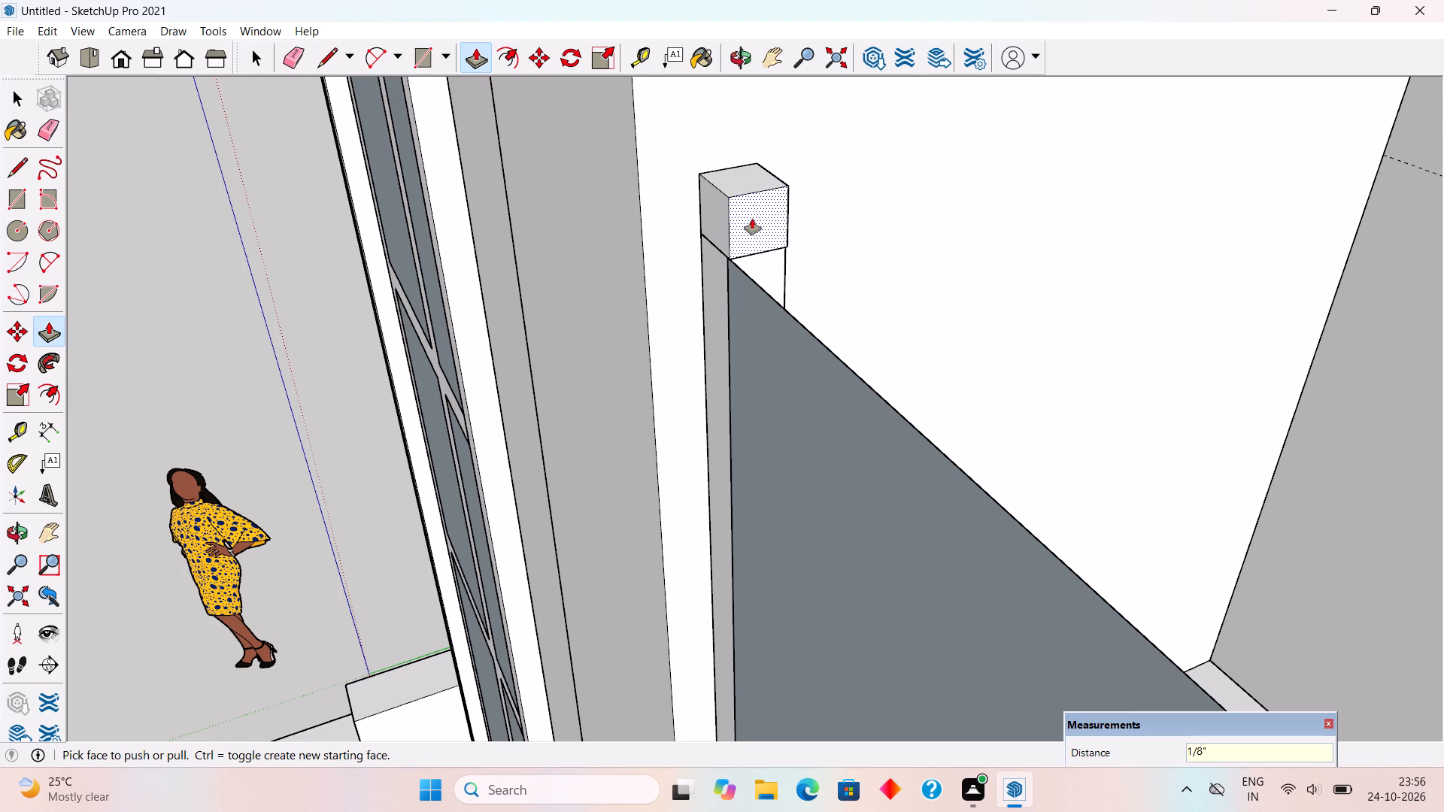
Extend the new block along the top of the balcony's front railing to the far corner post, adjusting its end face by 2" to align.
left_click(774, 241)
scroll(802, 287, "down", 5)
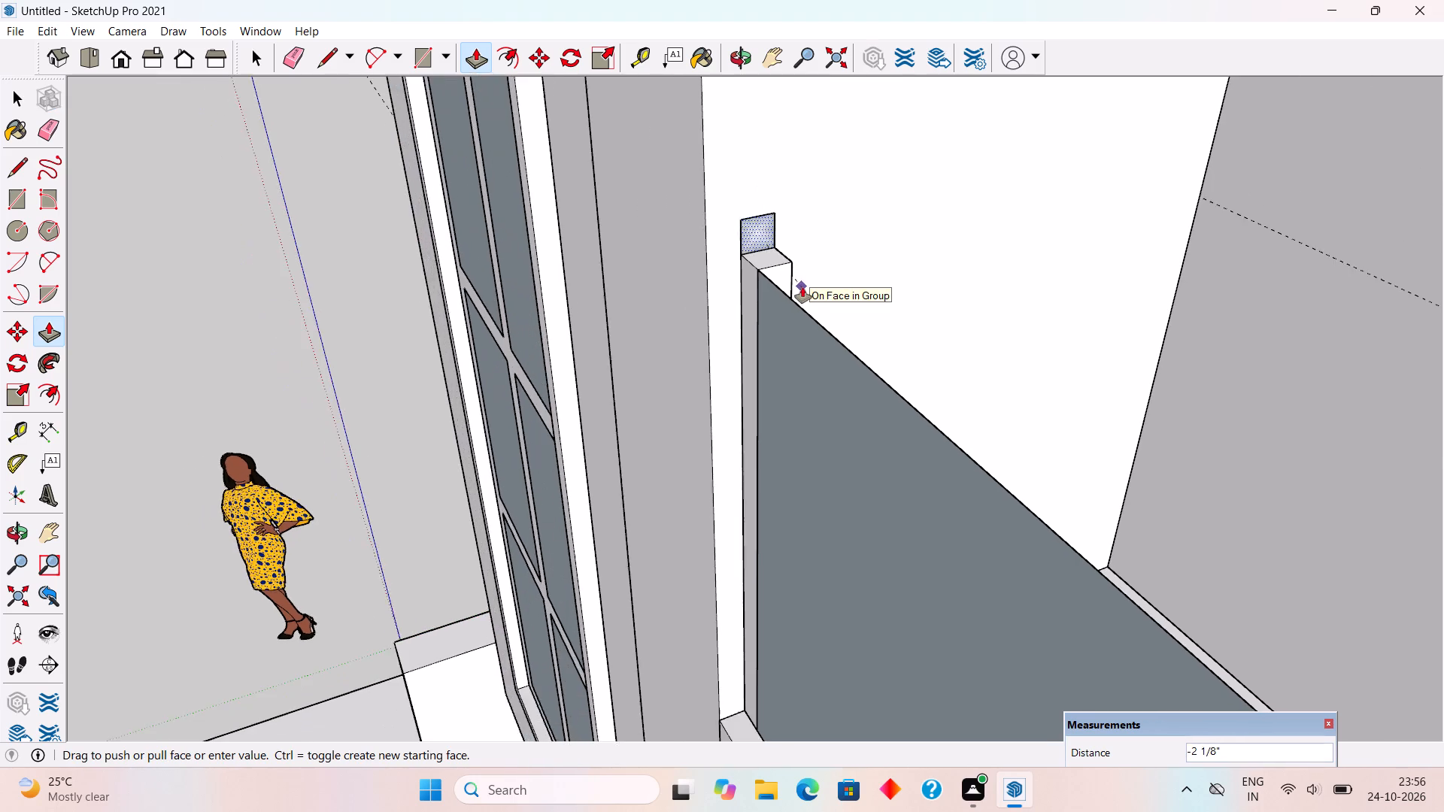
scroll(802, 286, "down", 6)
scroll(661, 240, "down", 18)
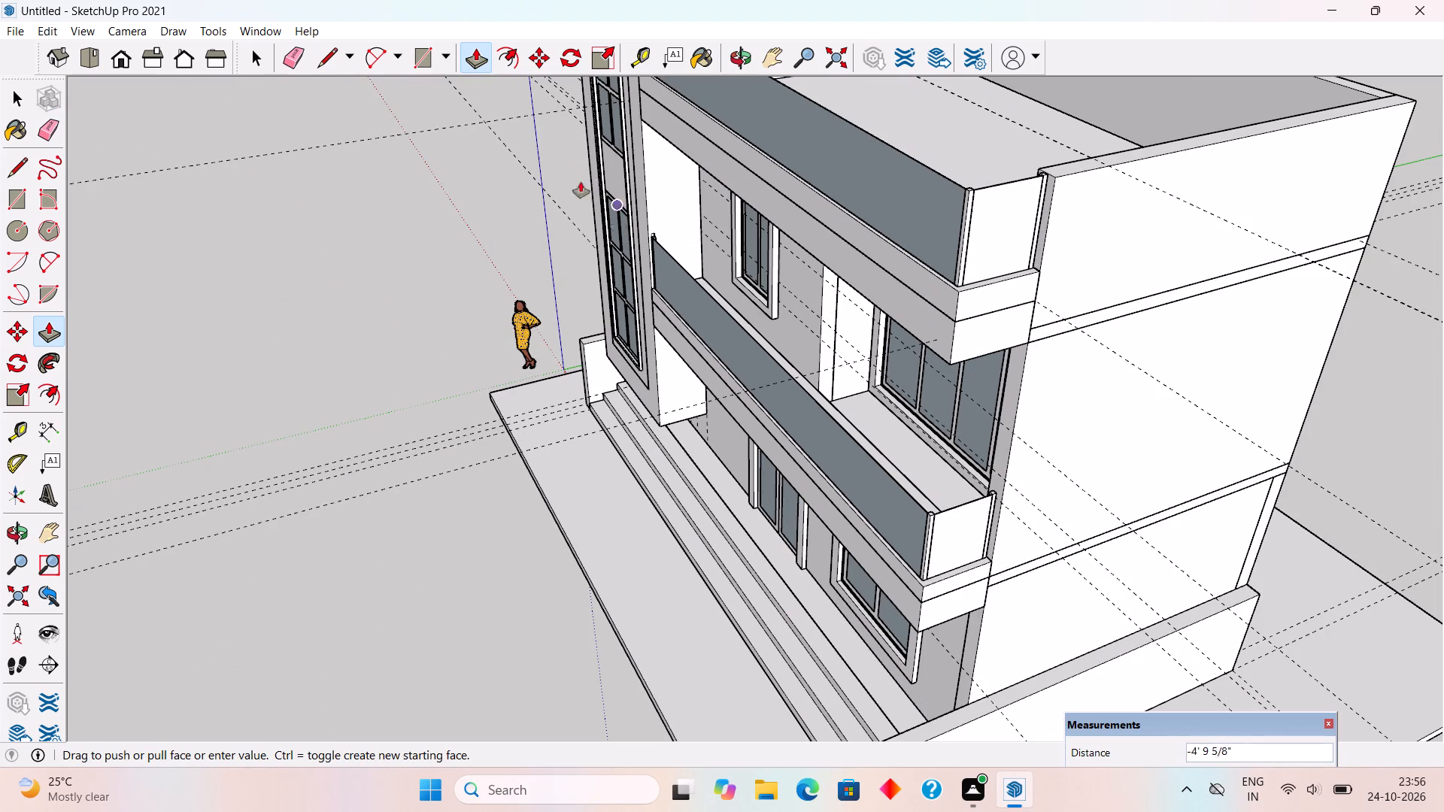
left_click(934, 537)
middle_click_drag(926, 453, 719, 344)
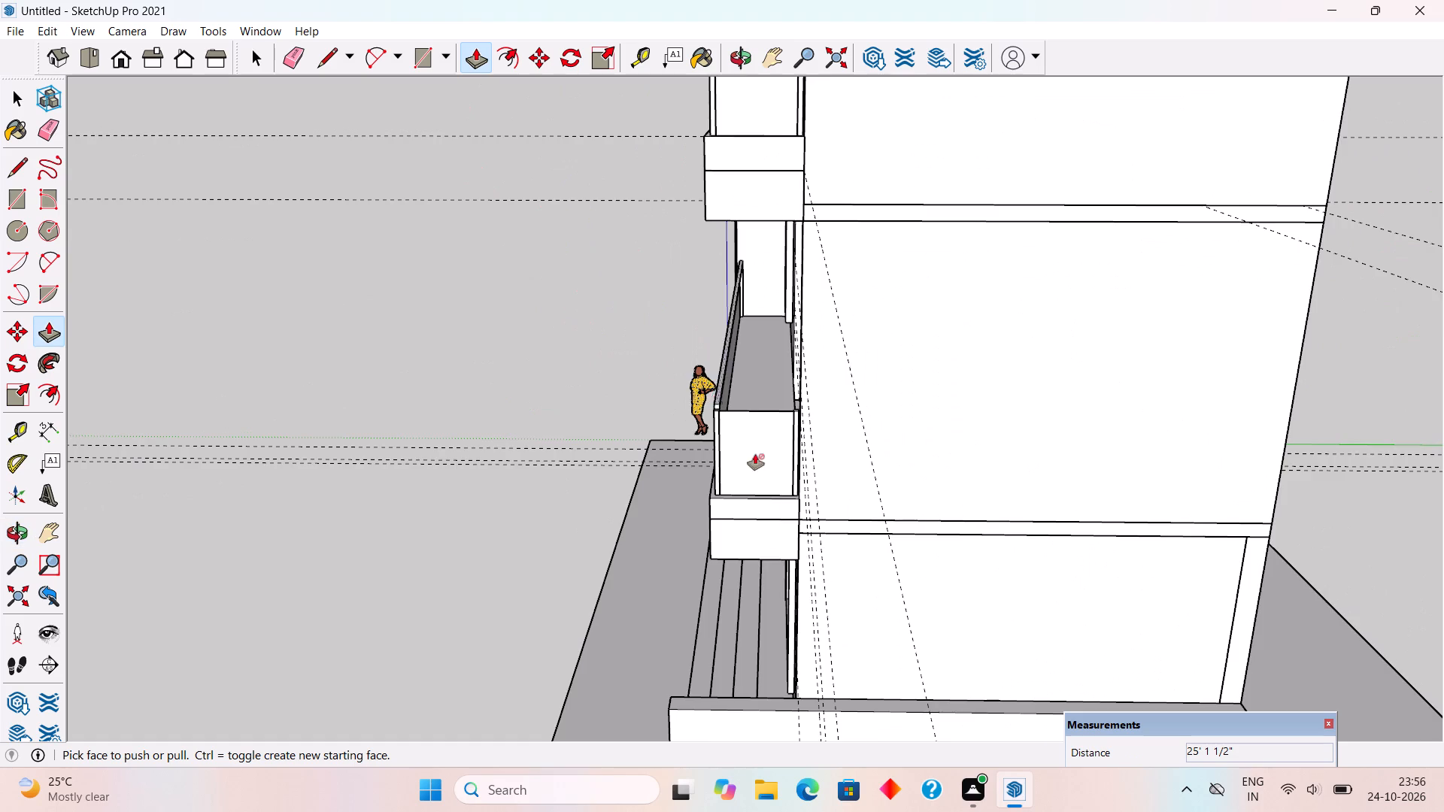
scroll(755, 454, "up", 16)
left_click(636, 317)
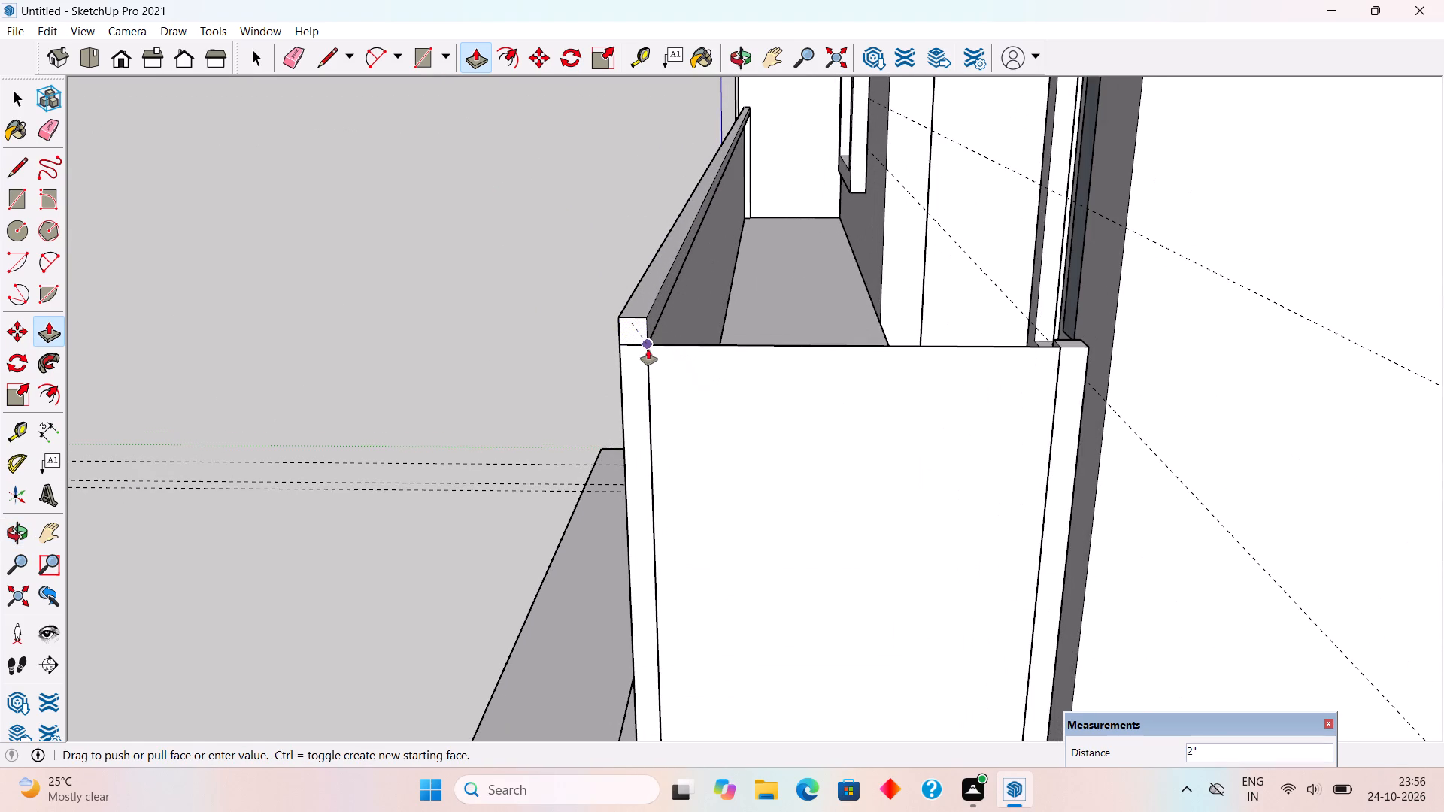
left_click(648, 350)
Mark off the post's width on the top rail's inner face and pull that section 2' 7 1/4" along the side railing to the end post.
middle_click_drag(523, 389, 265, 438)
scroll(654, 329, "up", 2)
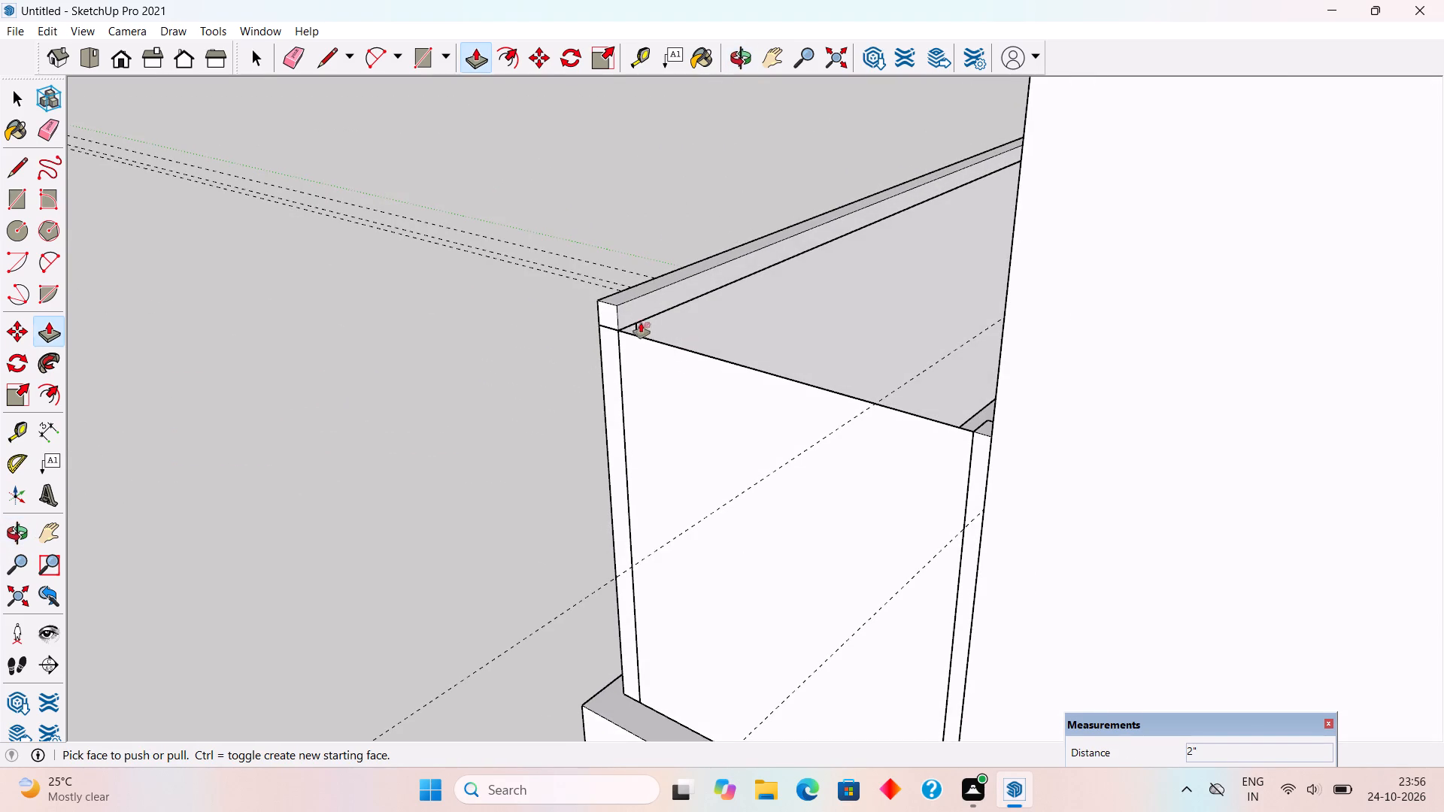
scroll(641, 323, "up", 5)
key("l")
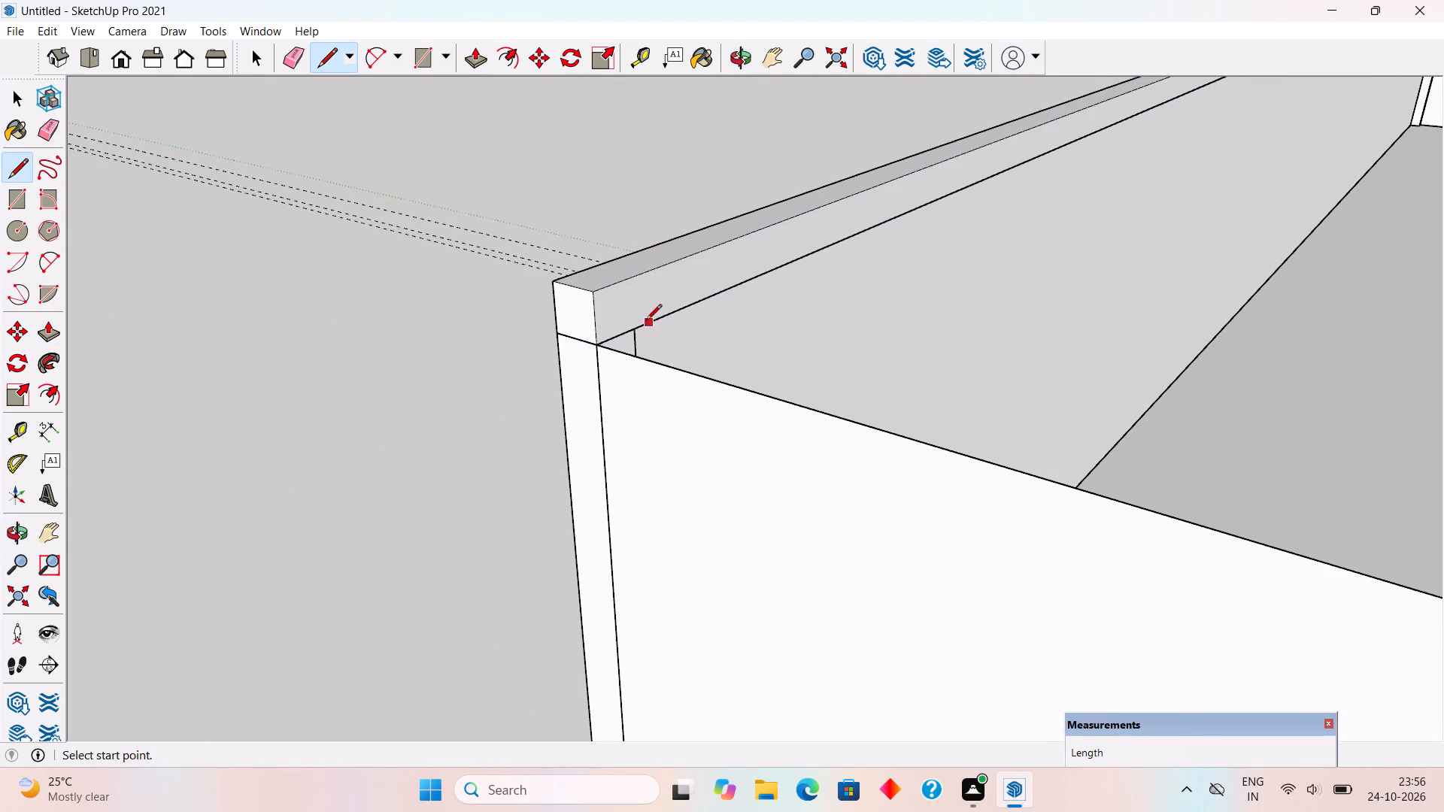
left_click(633, 326)
left_click(622, 273)
key("p")
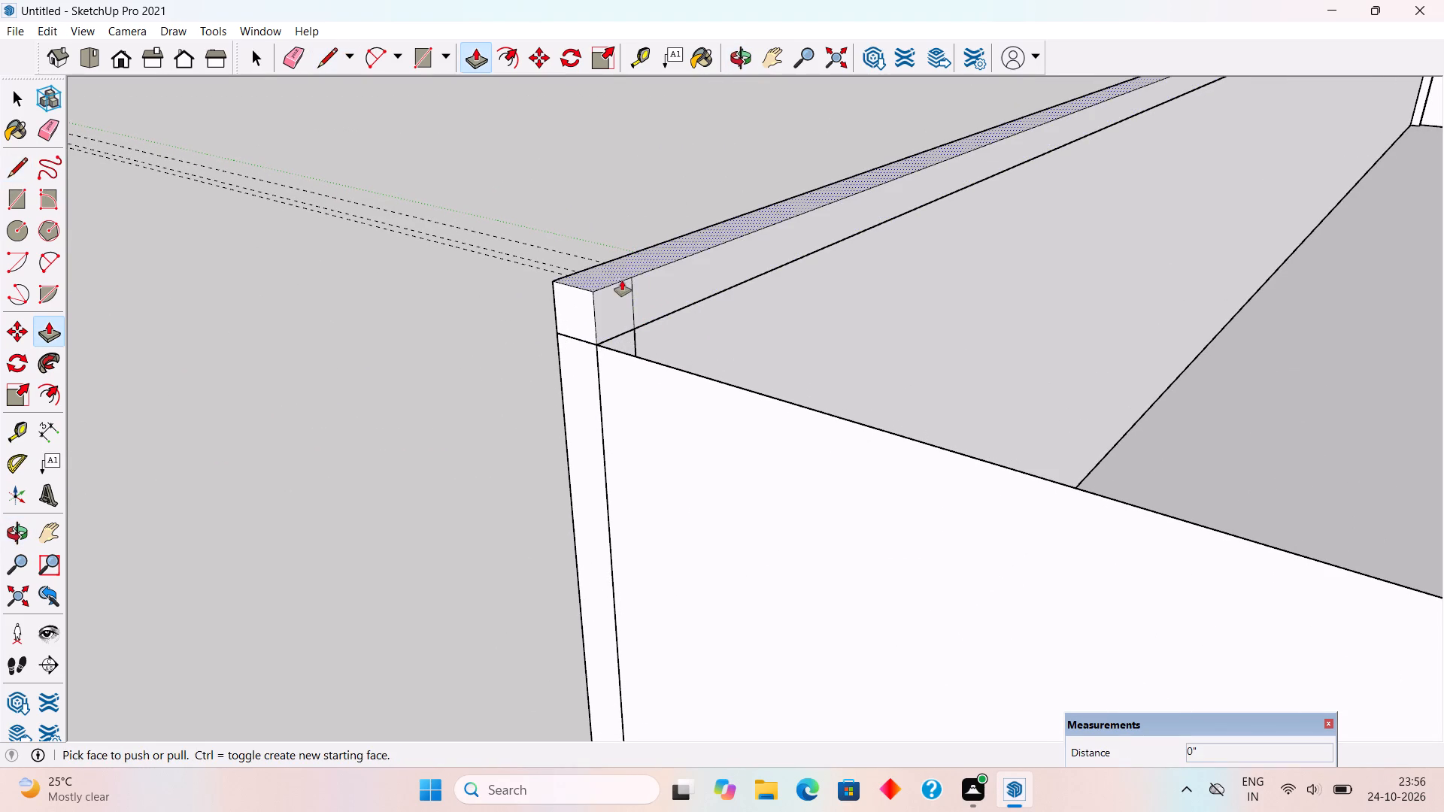
left_click_drag(617, 296, 617, 306)
left_click(633, 318)
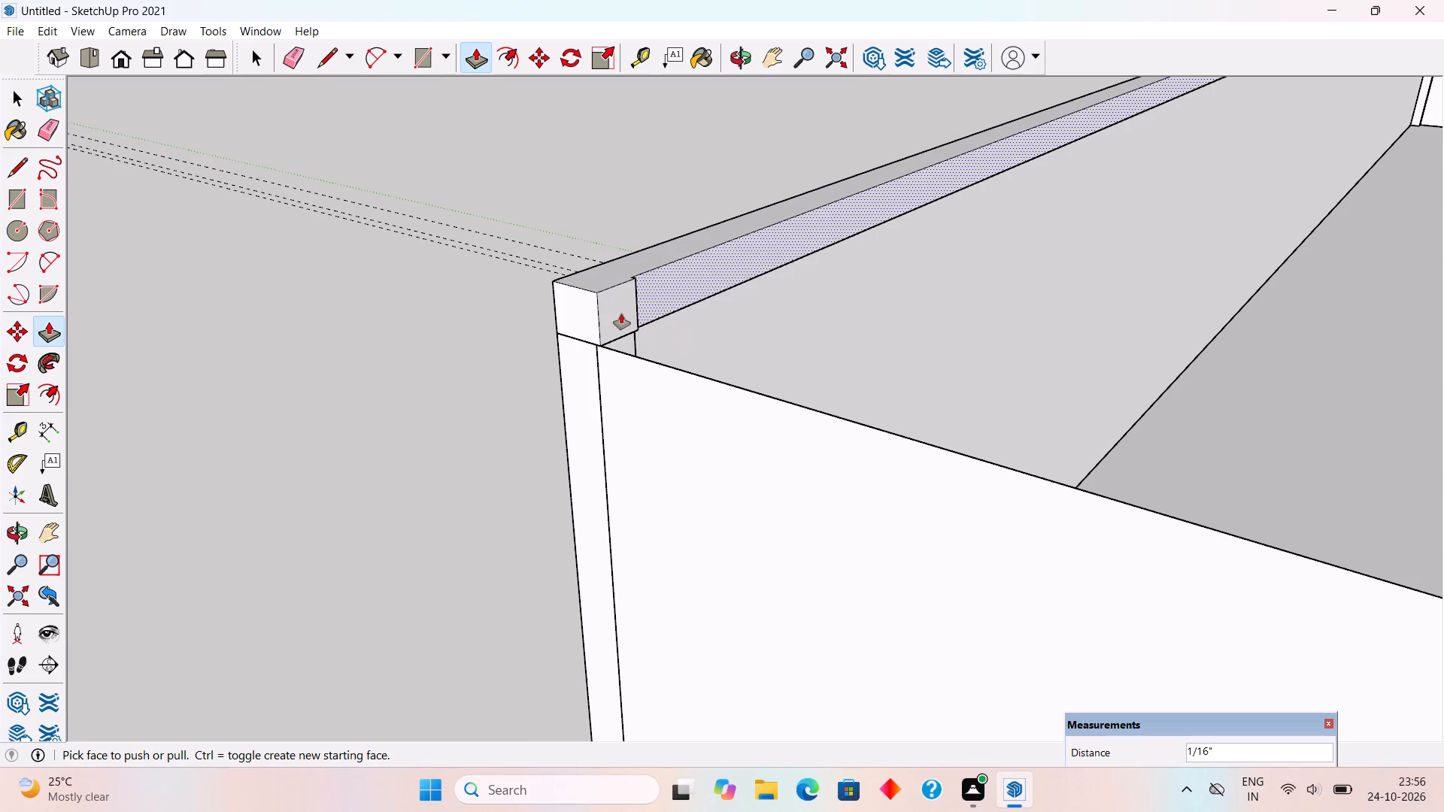
left_click(621, 314)
scroll(734, 341, "down", 8)
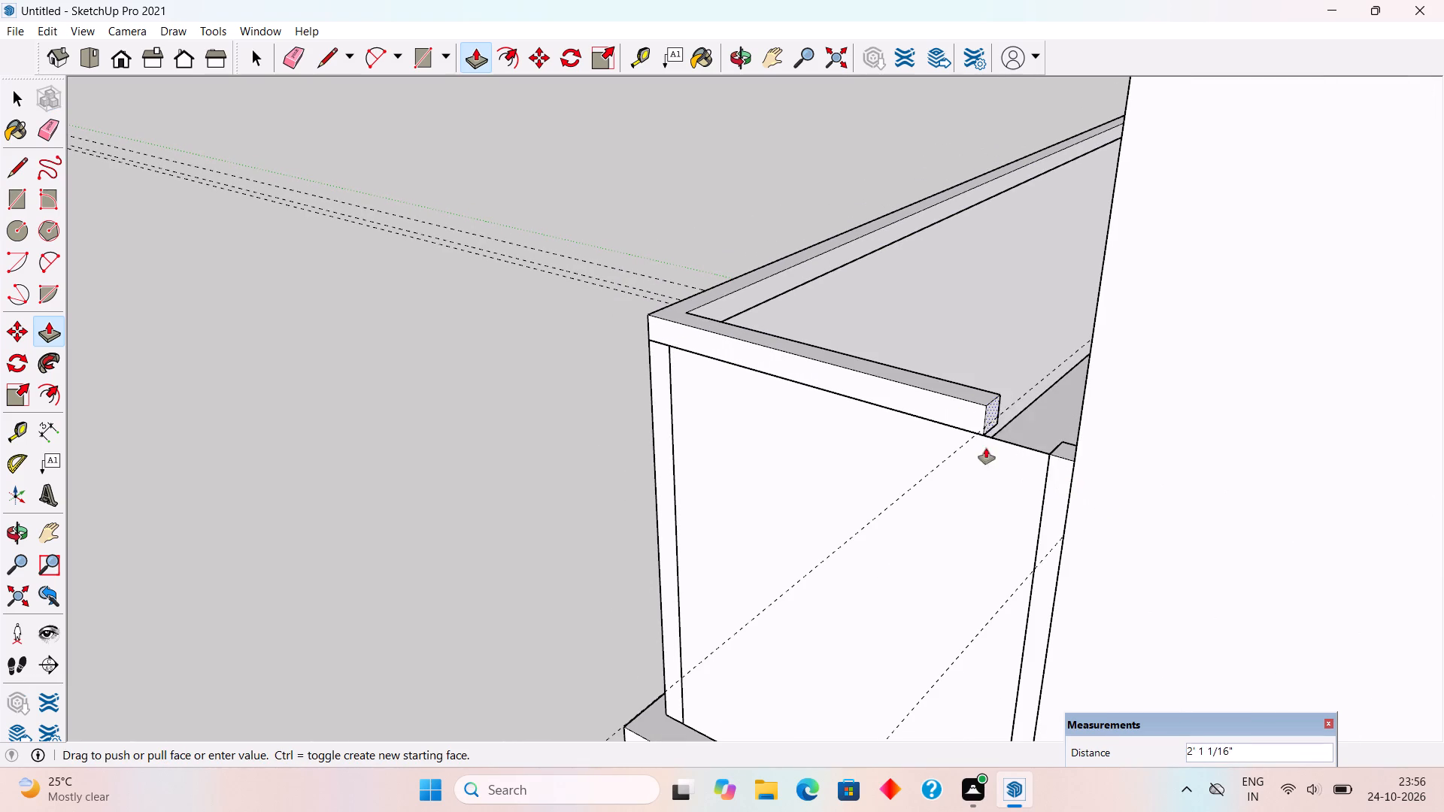
middle_click_drag(1078, 498, 1335, 497)
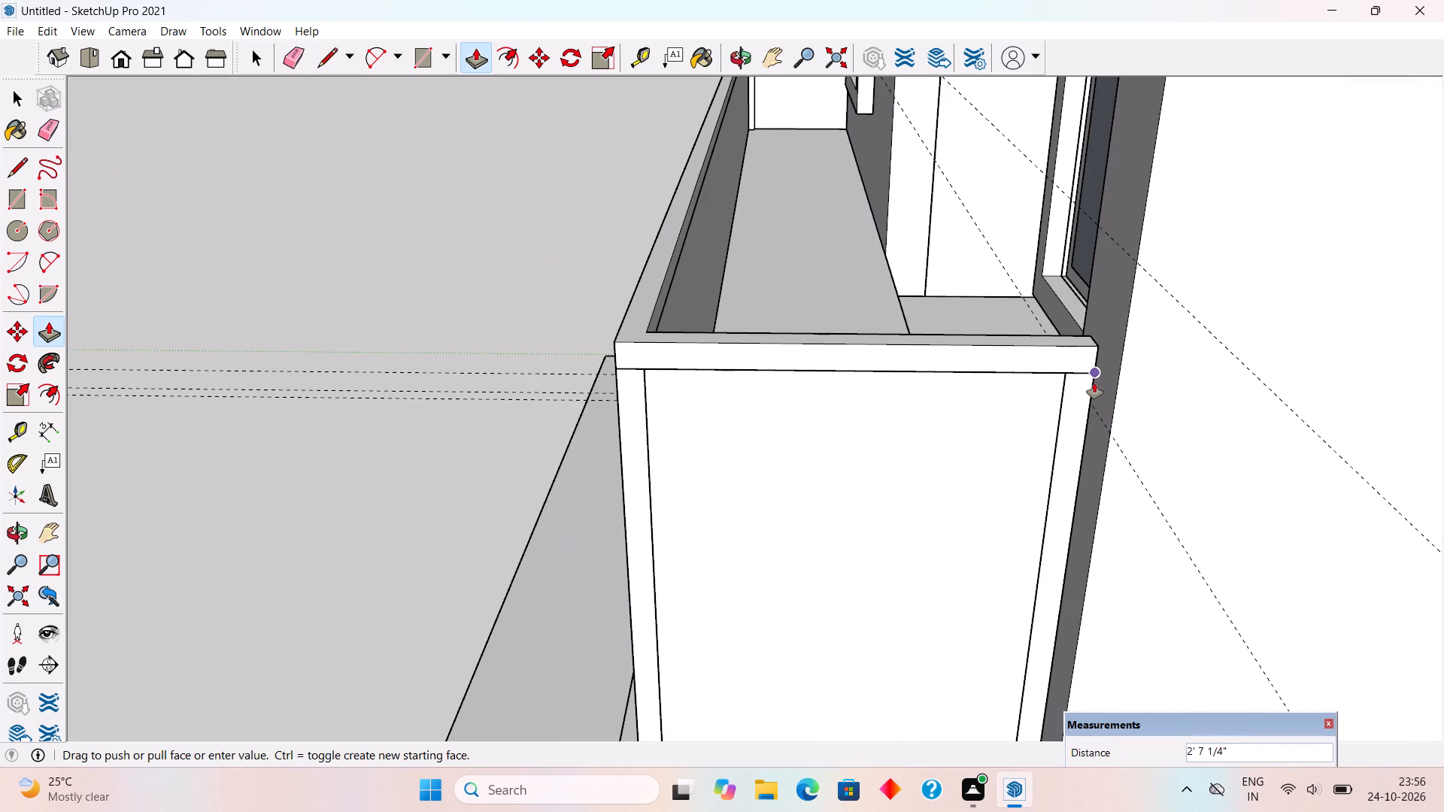
left_click(1094, 383)
Select the whole L-shaped top rail of the first-floor balcony and make it a group.
key("space")
triple_click(1063, 356)
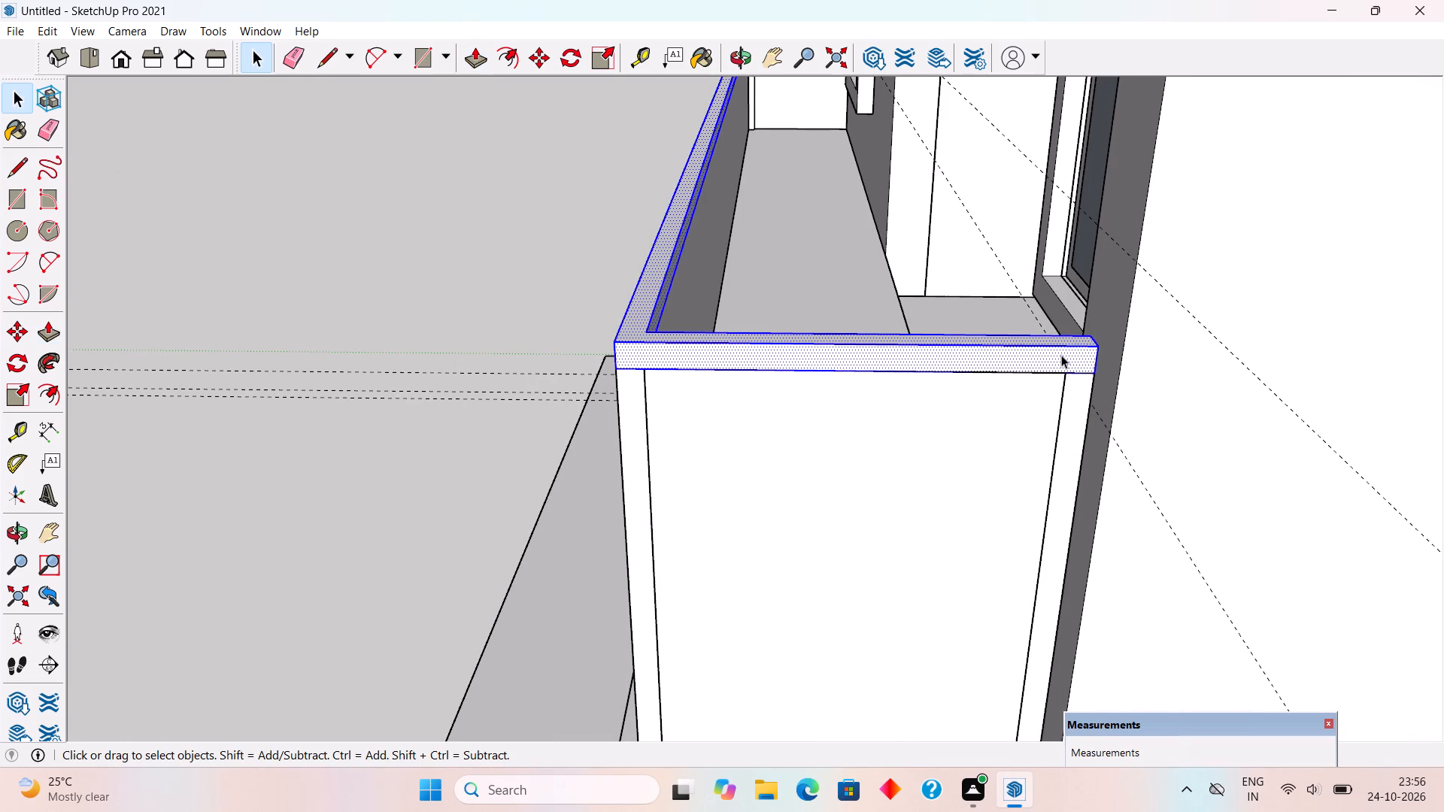
right_click(1061, 355)
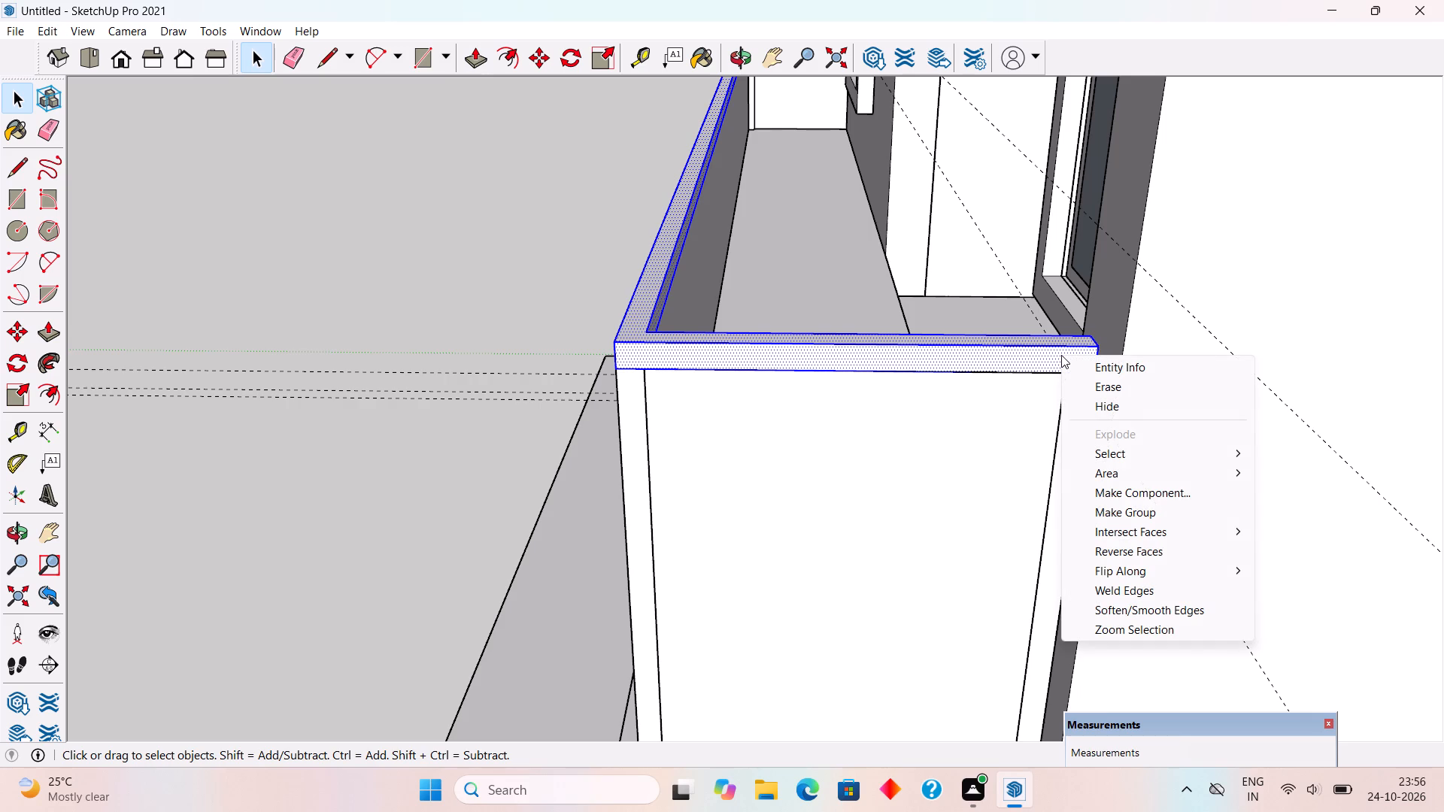
left_click(1140, 507)
Move the balcony's side railing panel inward by its bottom corner so it sits recessed between the two posts.
scroll(1016, 366, "down", 5)
scroll(994, 434, "down", 3)
left_click(988, 504)
scroll(975, 516, "up", 11)
scroll(1021, 638, "up", 2)
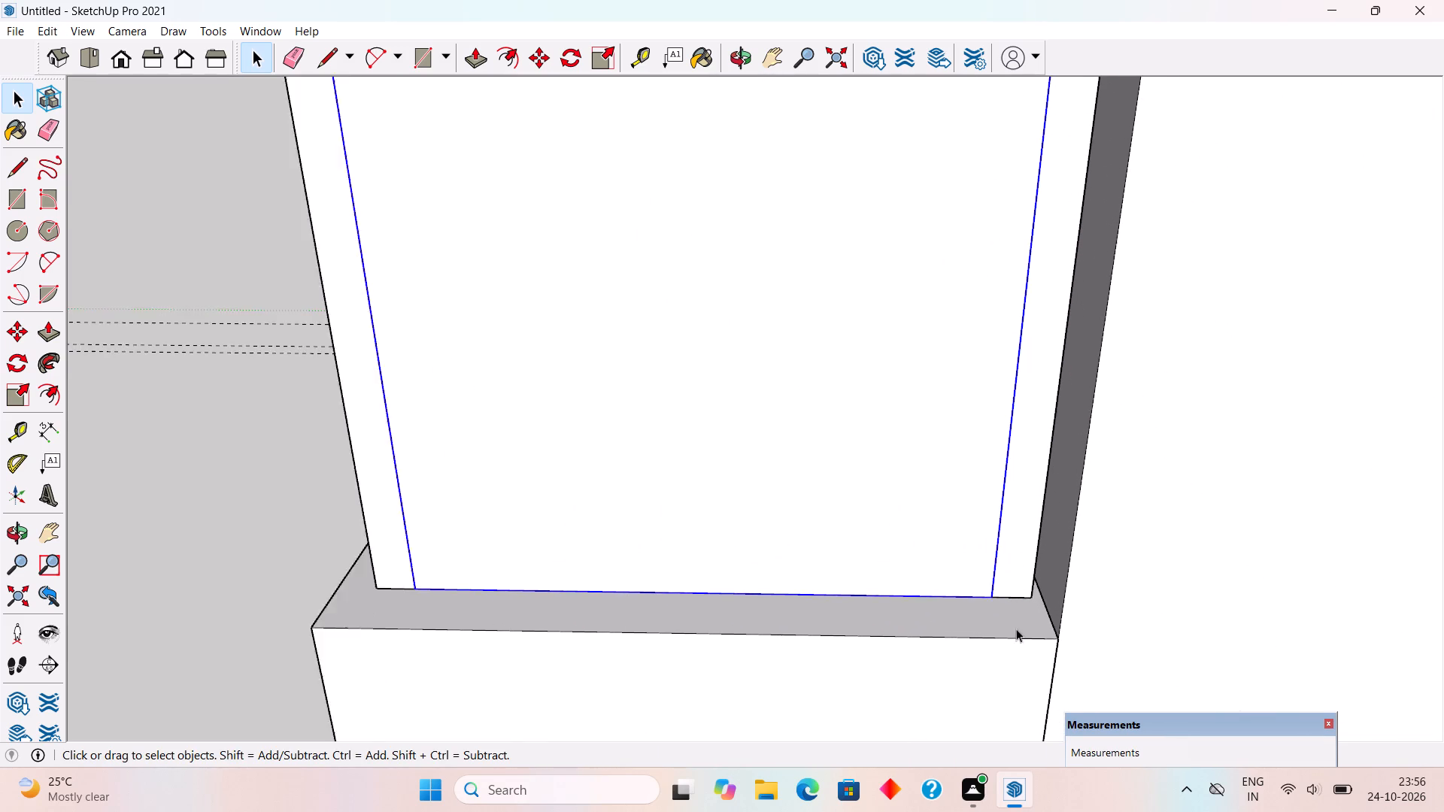
scroll(1016, 629, "up", 2)
key("m")
left_click(986, 588)
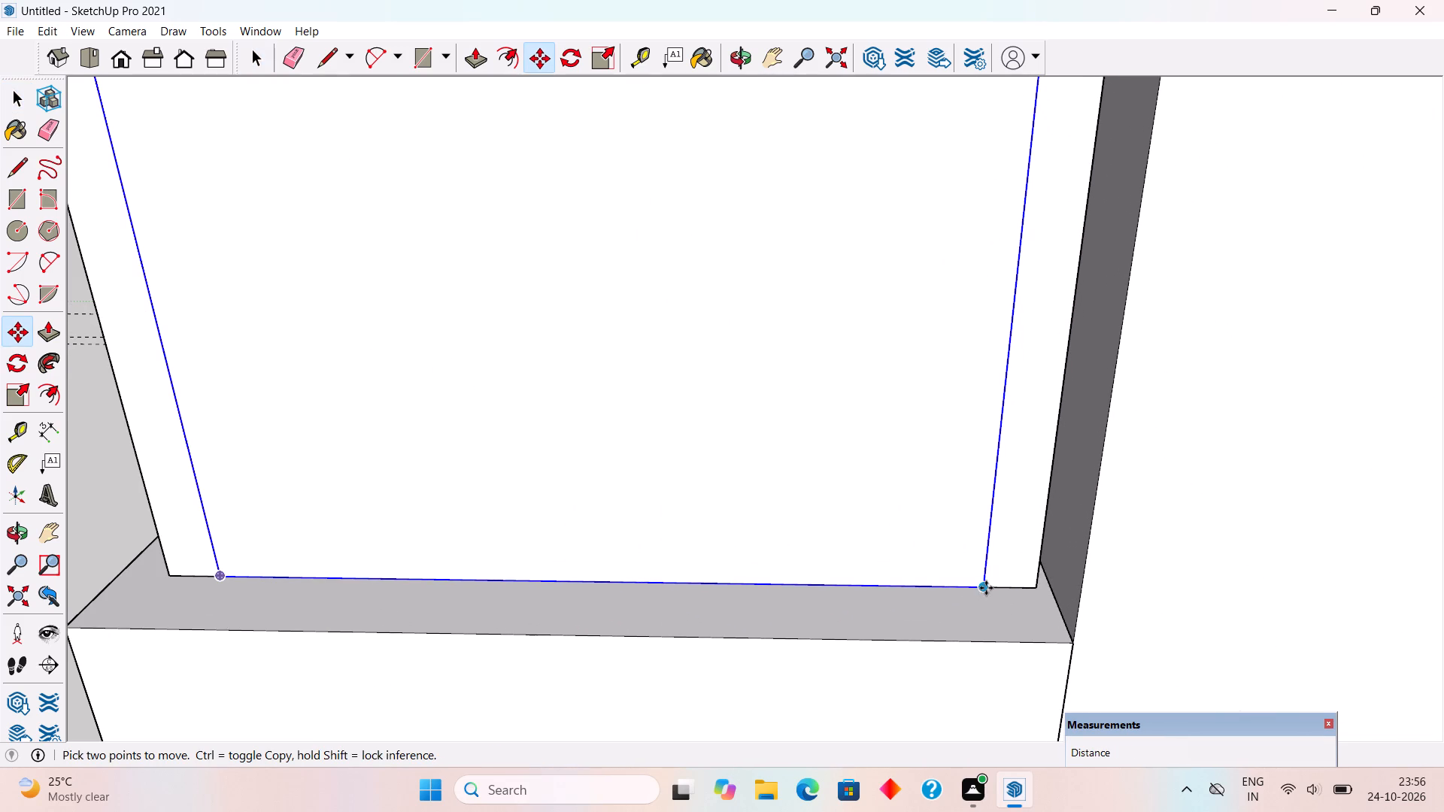
left_click(973, 571)
Move the first-floor balcony's front railing panel 1" inward by its bottom corner so it sits recessed between the posts.
middle_click_drag(790, 614, 1363, 489)
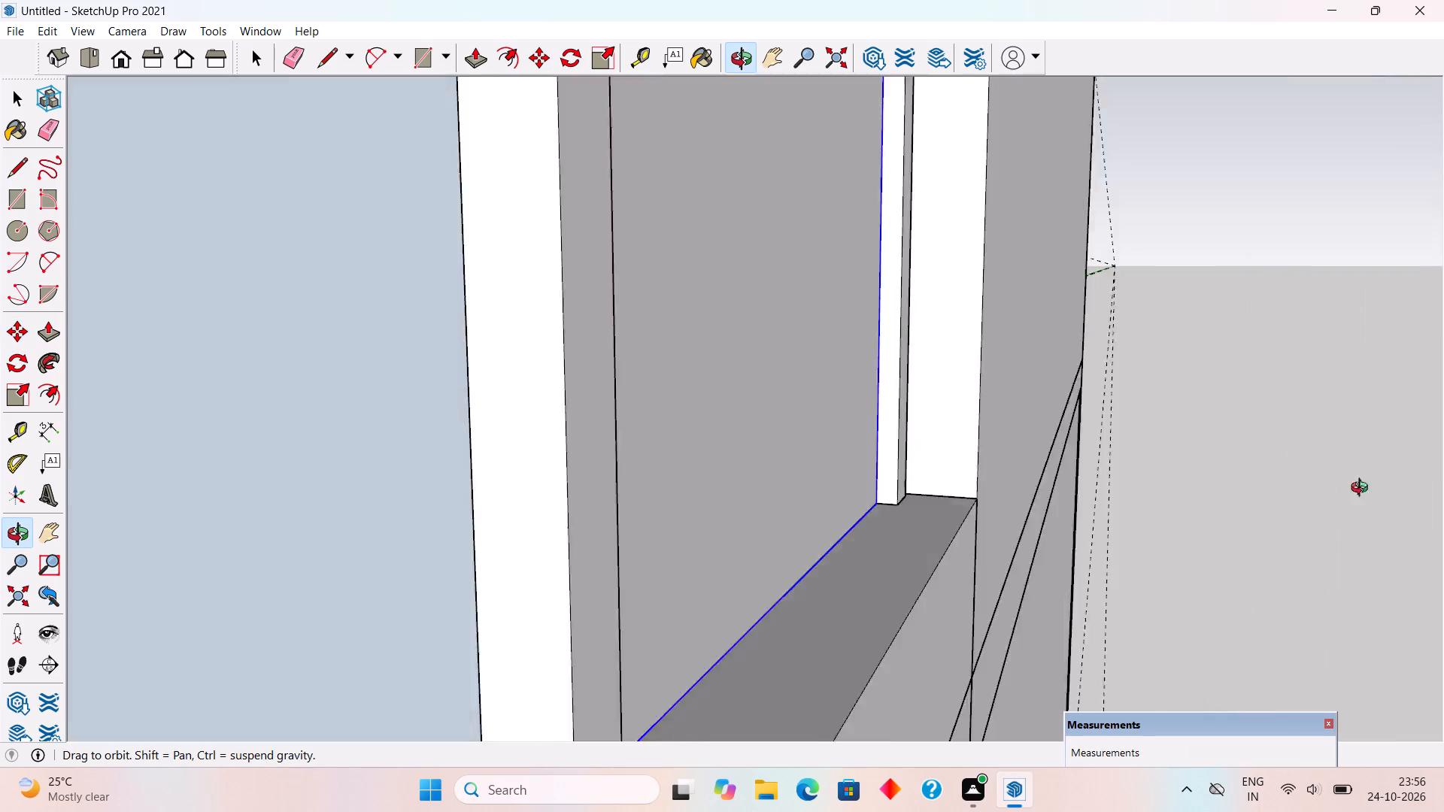
middle_click_drag(1363, 489, 1382, 481)
scroll(1361, 477, "down", 3)
key("space")
left_click(1124, 485)
middle_click_drag(1133, 524, 1223, 619)
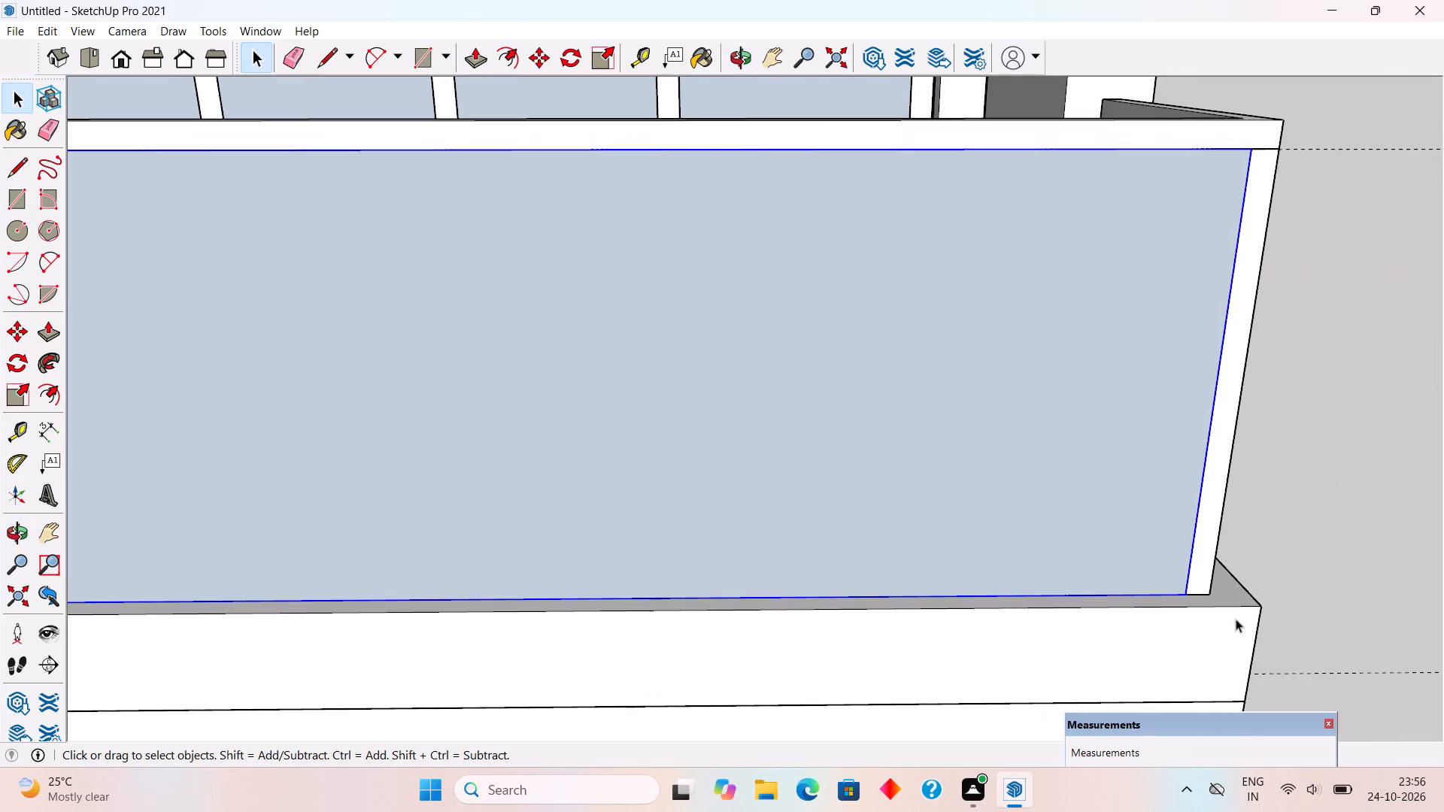
scroll(1209, 617, "up", 2)
key("m")
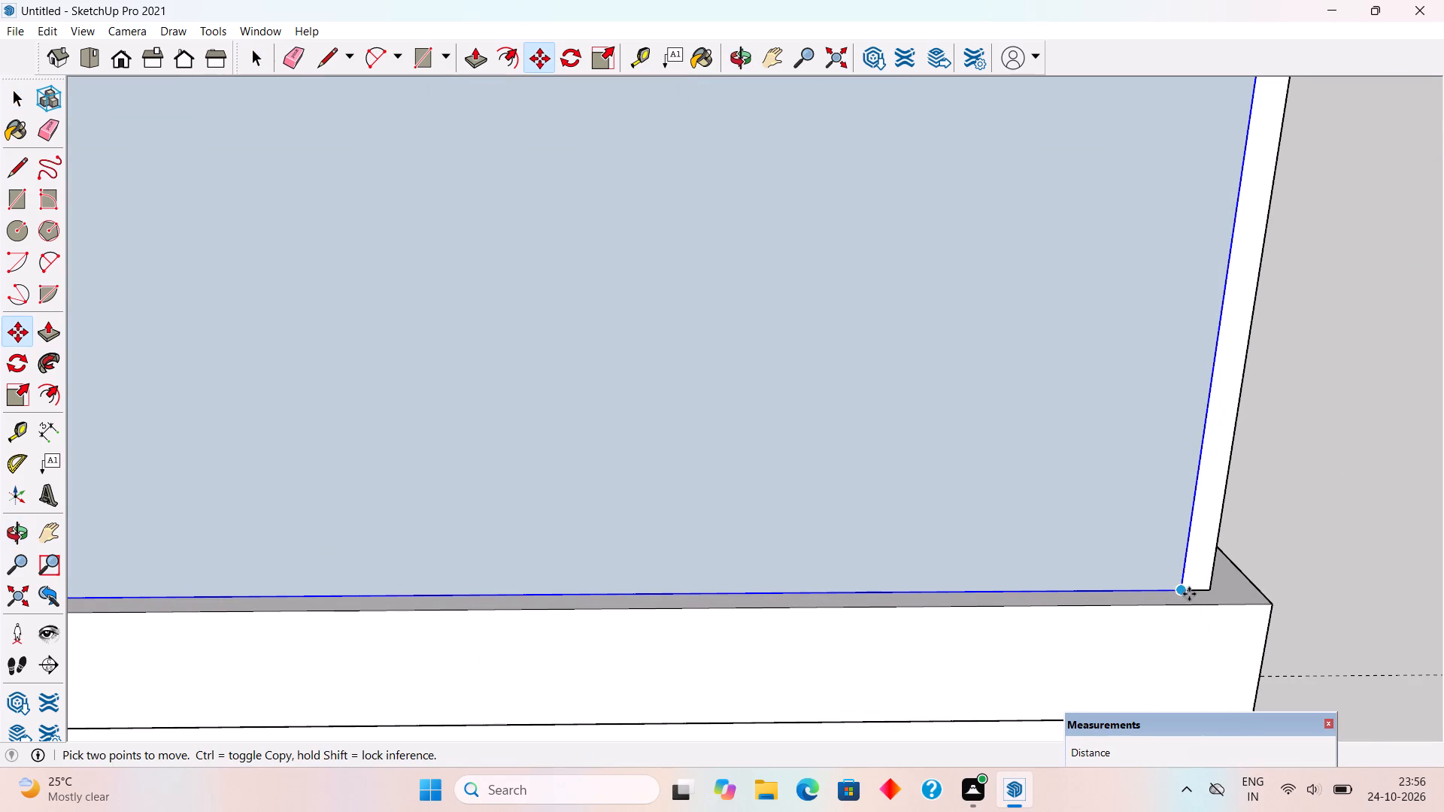
left_click(1188, 592)
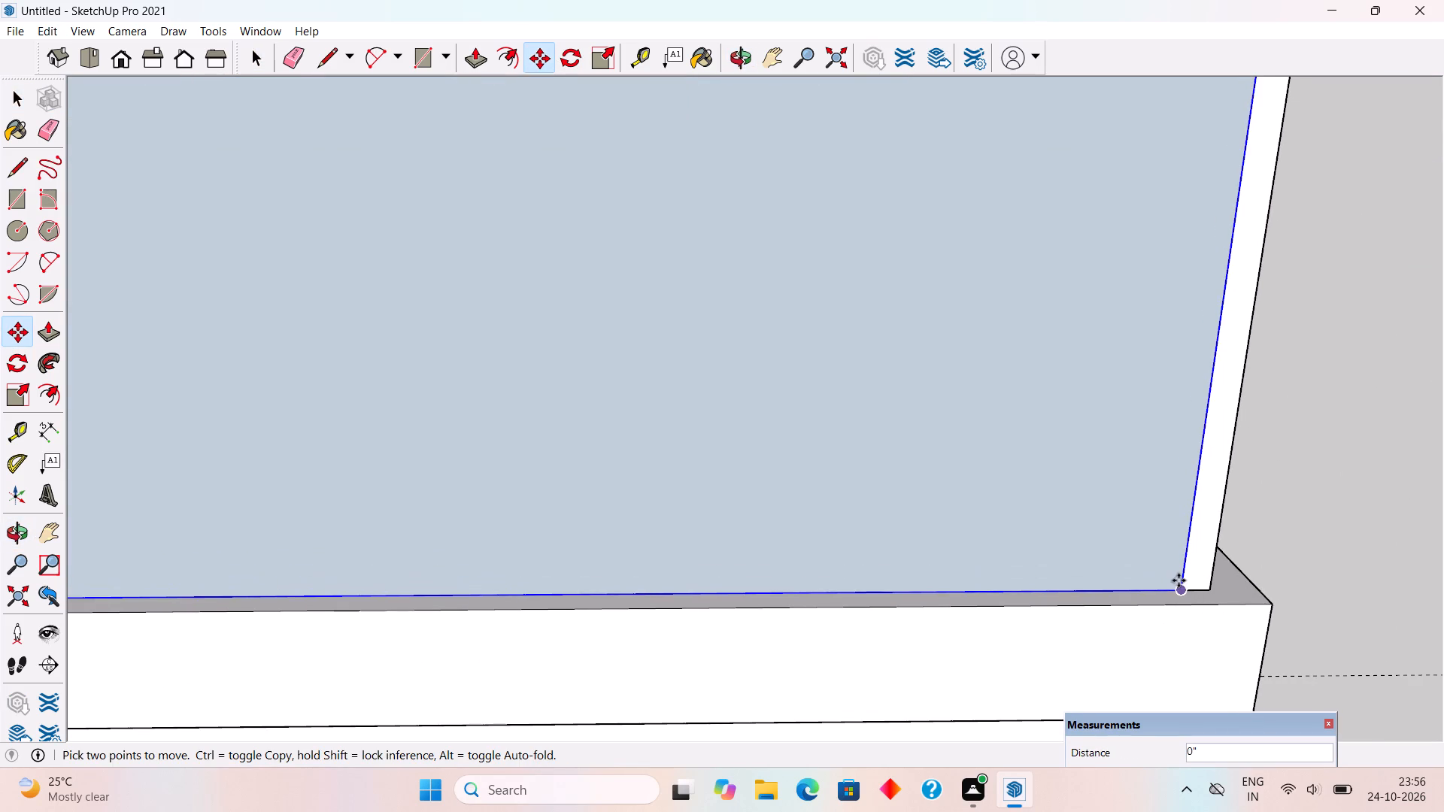
scroll(1179, 580, "up", 8)
left_click(1173, 583)
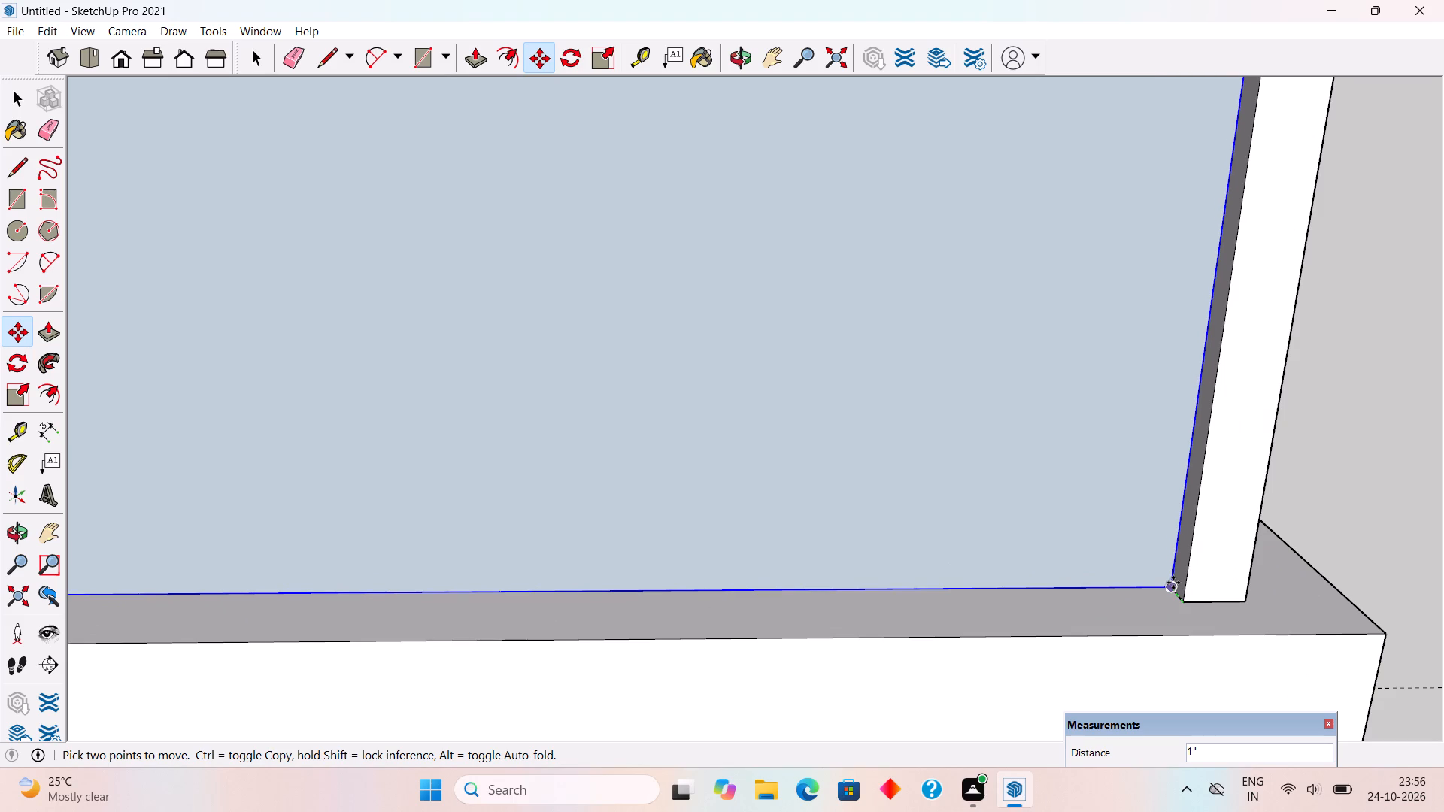
scroll(1241, 504, "down", 20)
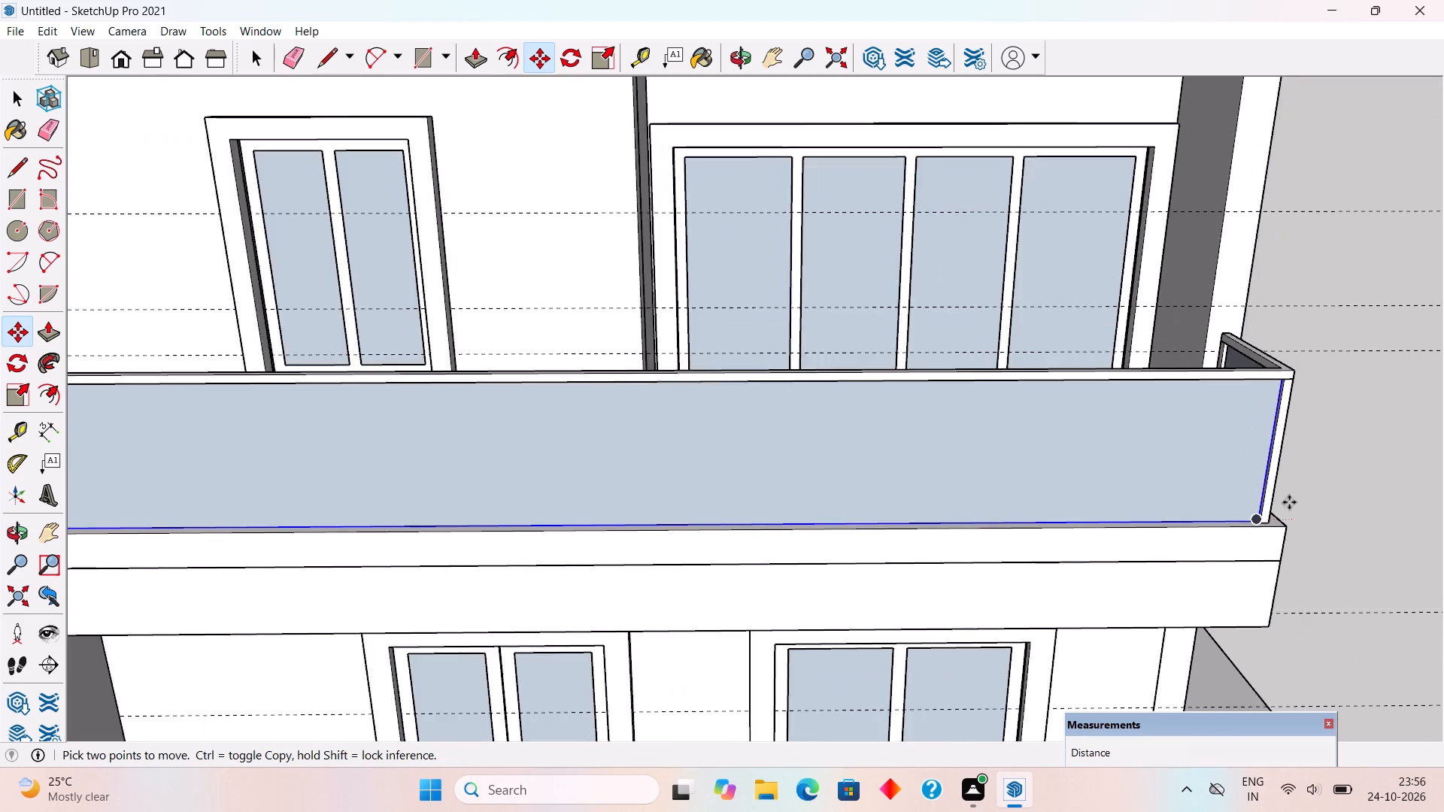
scroll(1273, 501, "down", 4)
scroll(797, 555, "down", 4)
scroll(490, 553, "up", 8)
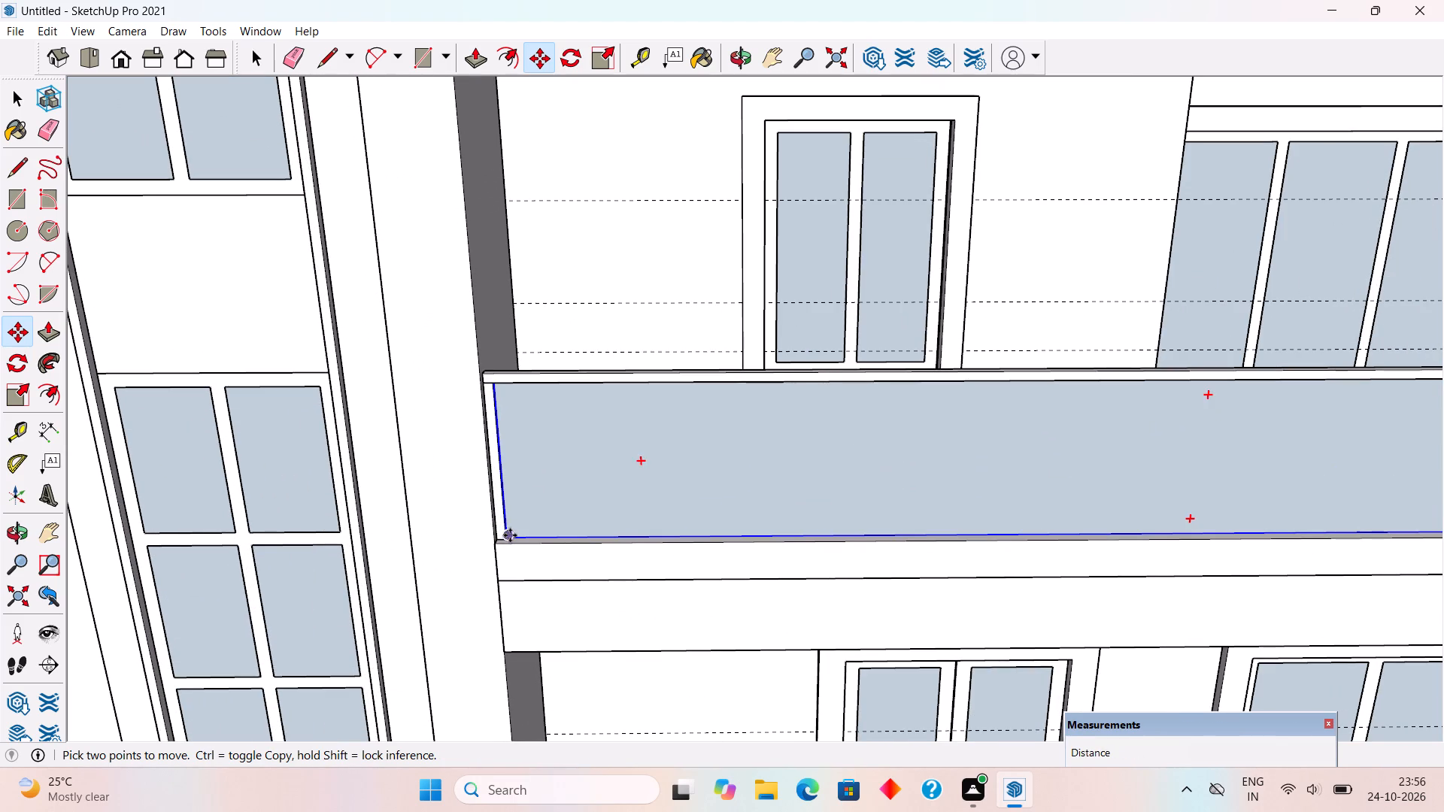
key("space")
Draw a rectangle over the top of the upper terrace railing's post beside the stair tower and raise it 2".
scroll(496, 529, "up", 9)
middle_click_drag(511, 519, 473, 524)
scroll(466, 512, "down", 20)
scroll(469, 507, "down", 4)
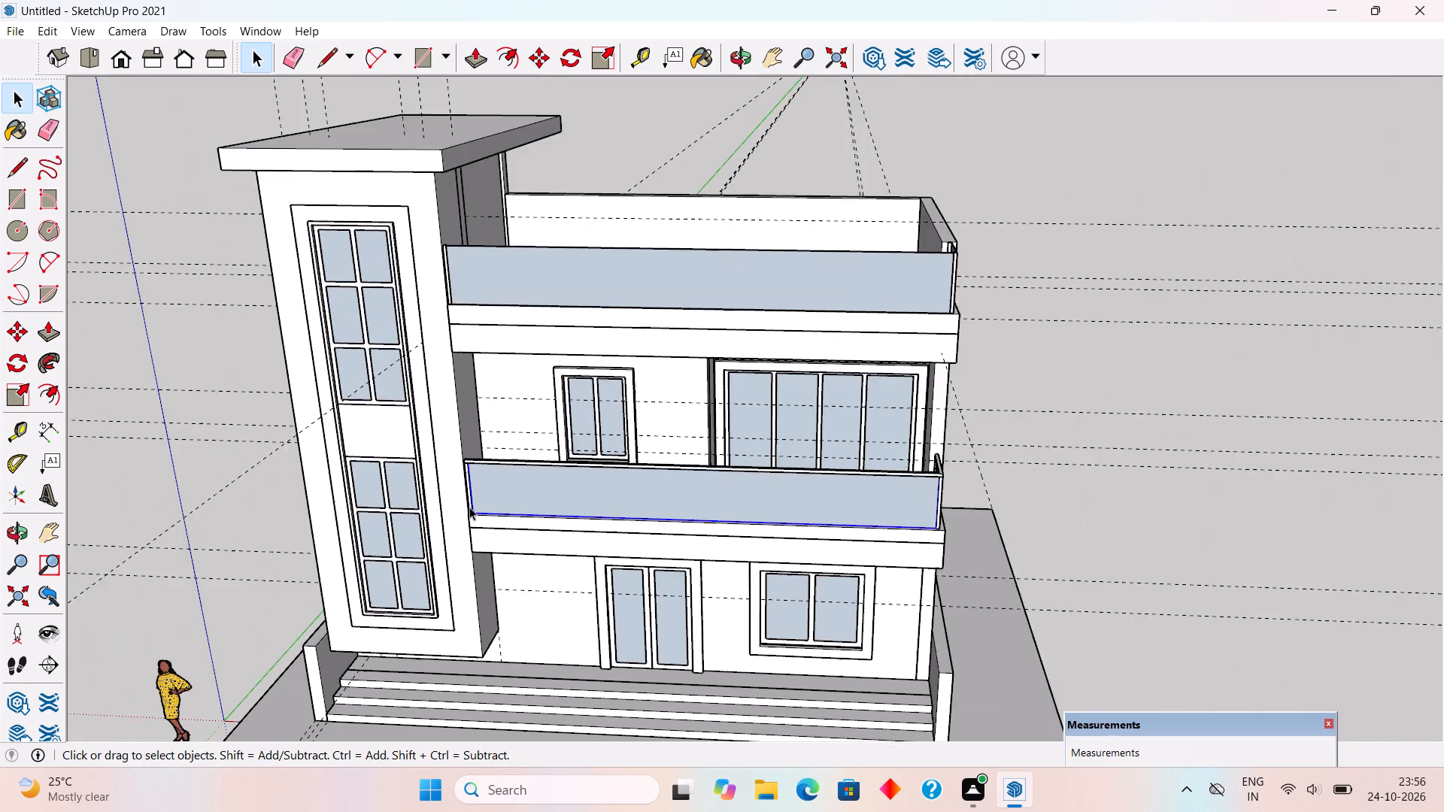
middle_click_drag(652, 412, 205, 627)
scroll(652, 420, "down", 1)
scroll(609, 165, "up", 2)
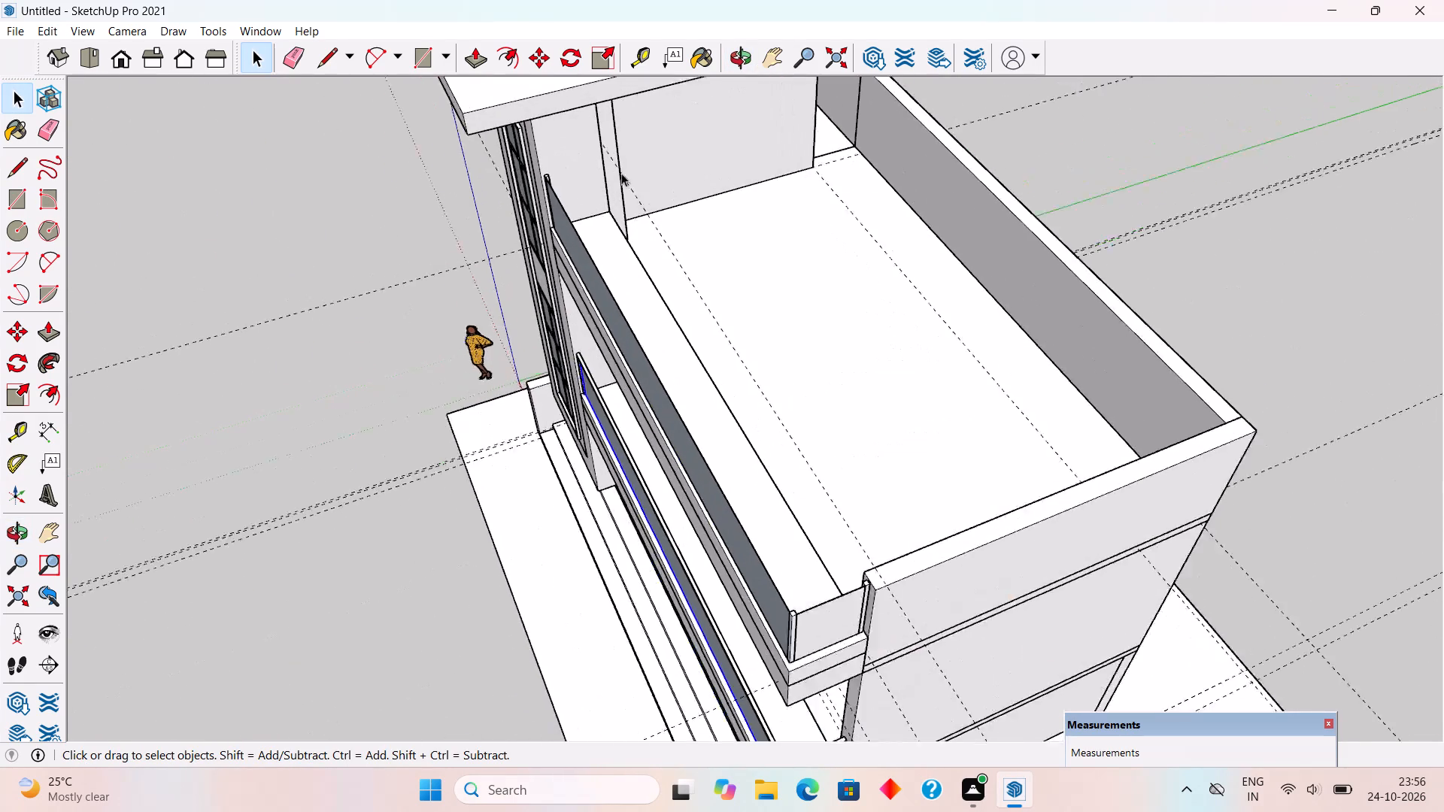
scroll(621, 173, "up", 12)
scroll(549, 166, "up", 10)
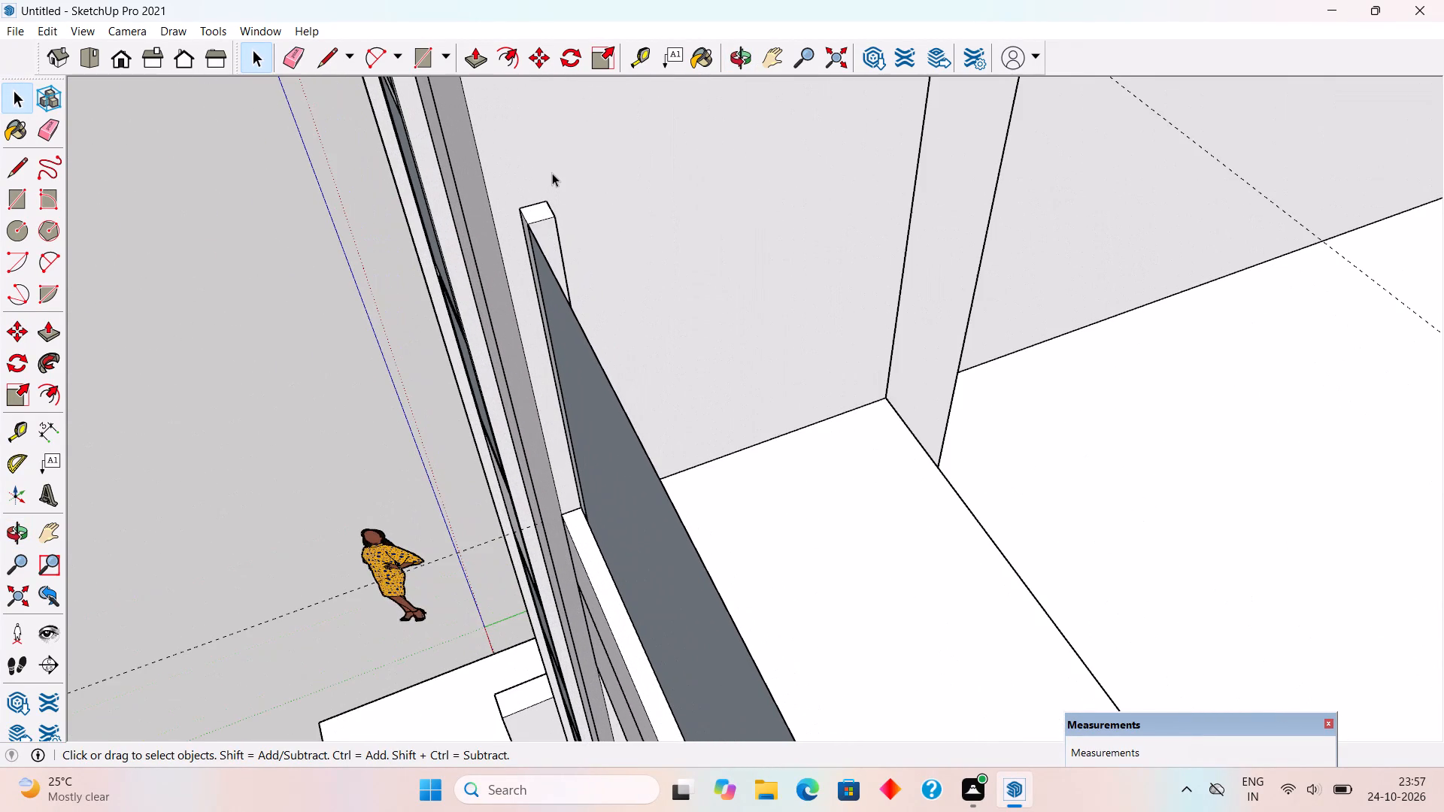
key("r")
left_click(525, 204)
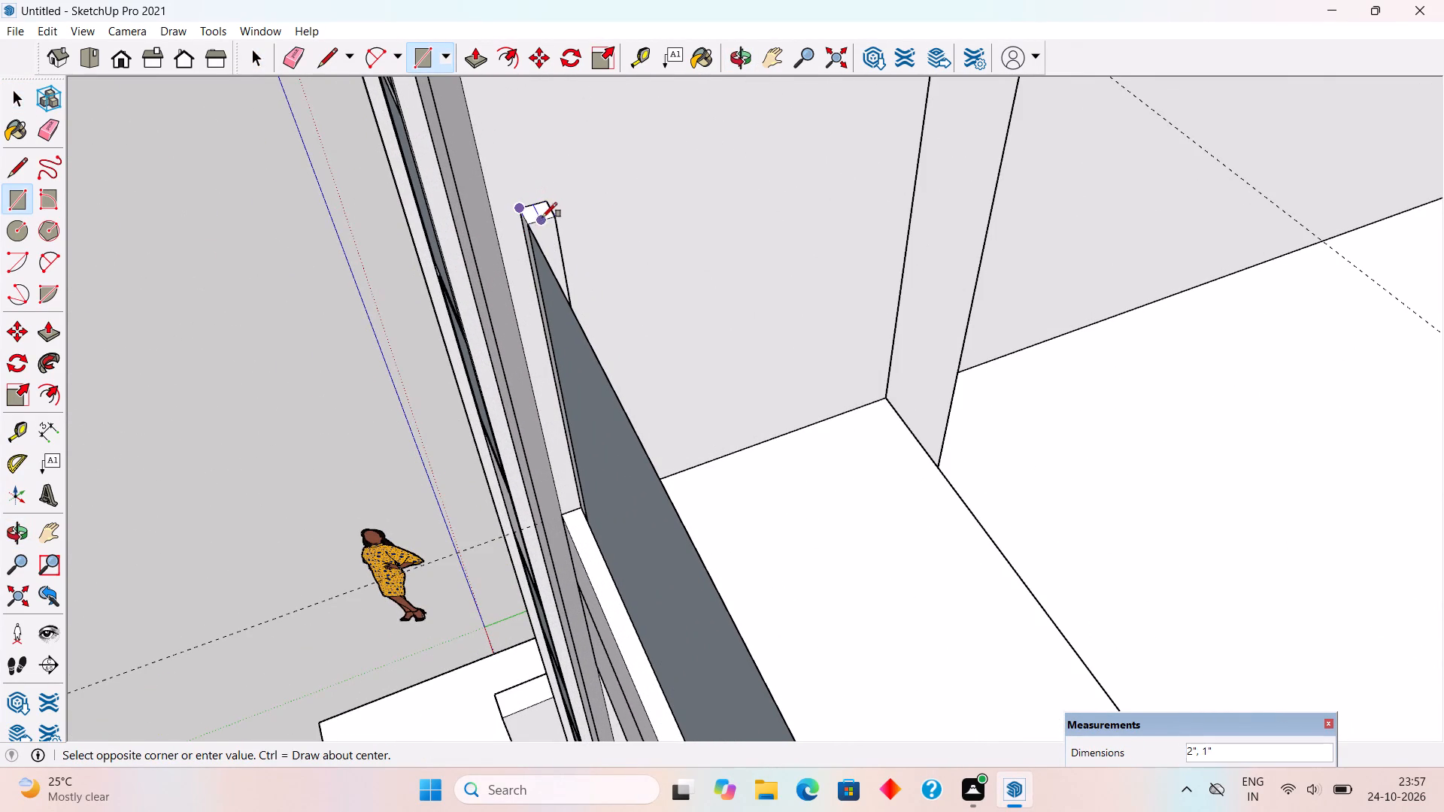
left_click(547, 217)
key("p")
left_click(547, 215)
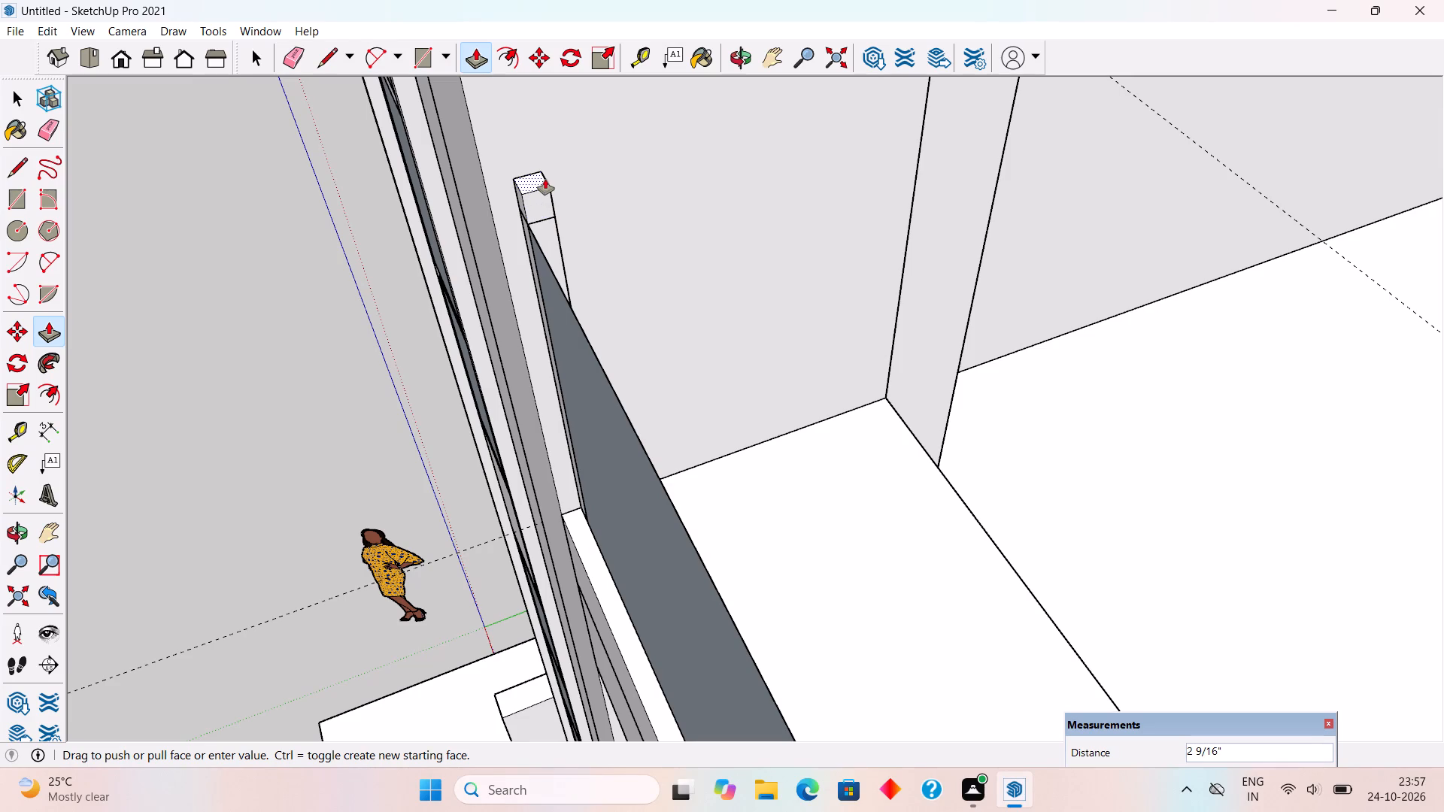
type("2\"")
key("Return")
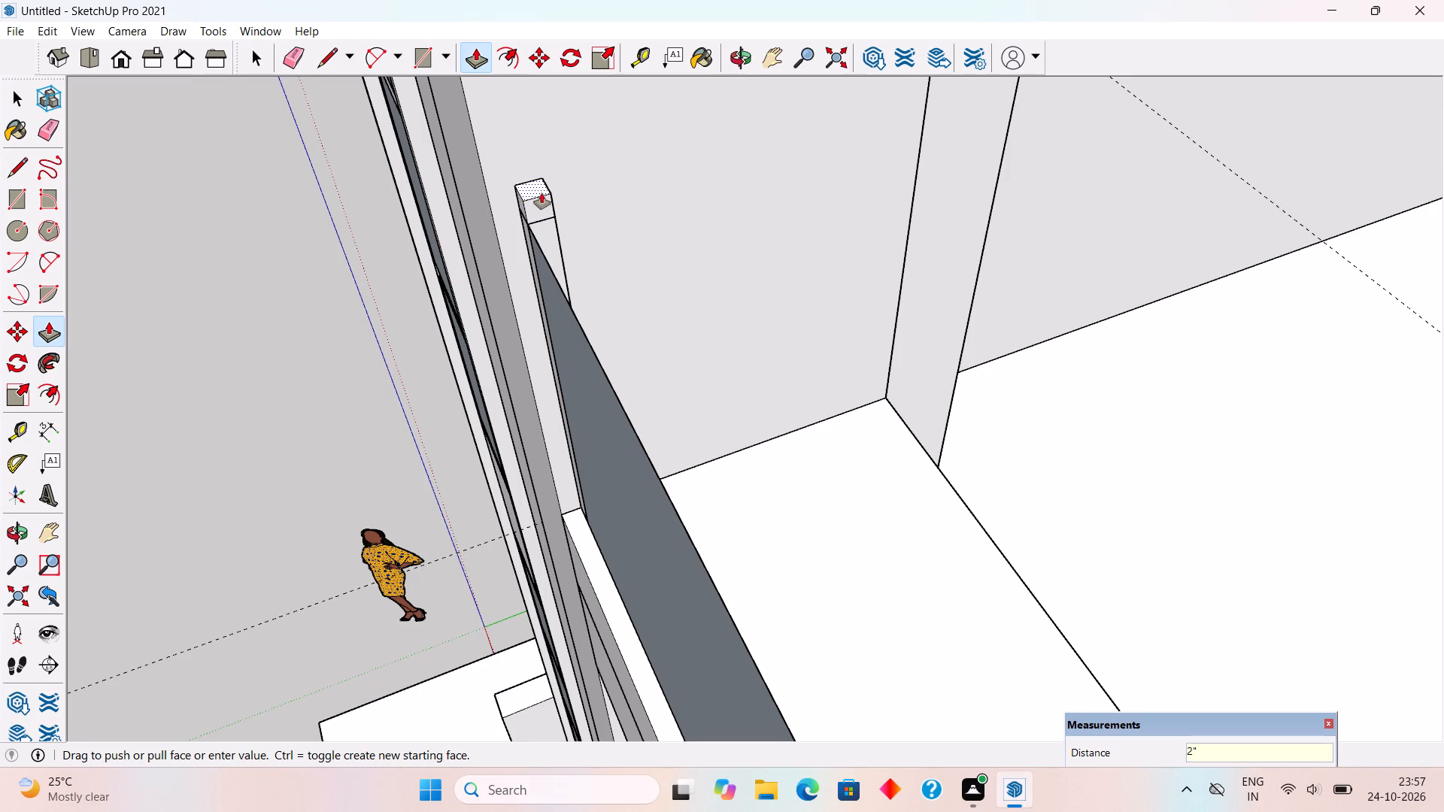
Extend the new block 25' 1 5/8" along the top of the terrace's front railing, then pull its end face 2" to align with the corner post.
left_click(541, 202)
scroll(559, 258, "down", 11)
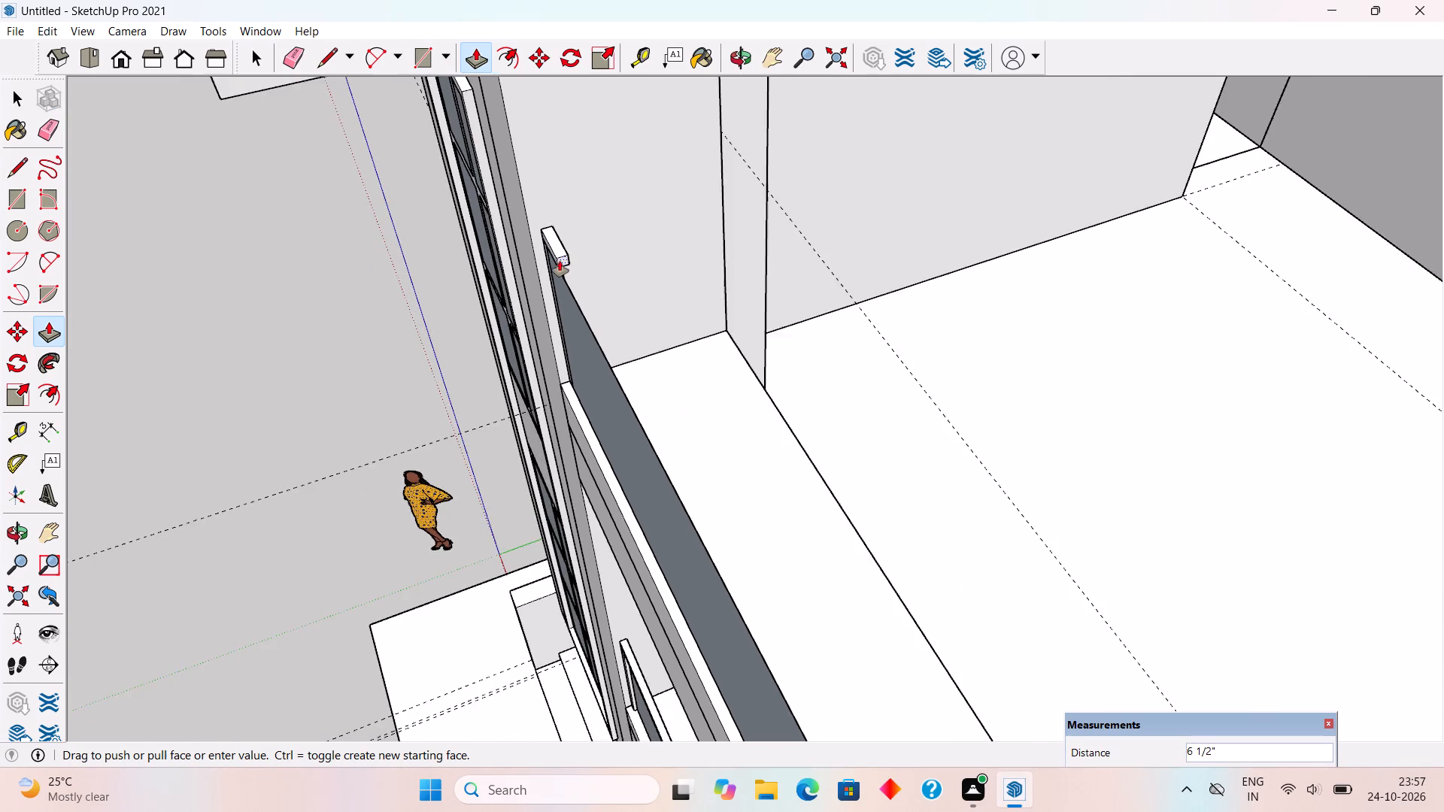
scroll(560, 261, "down", 20)
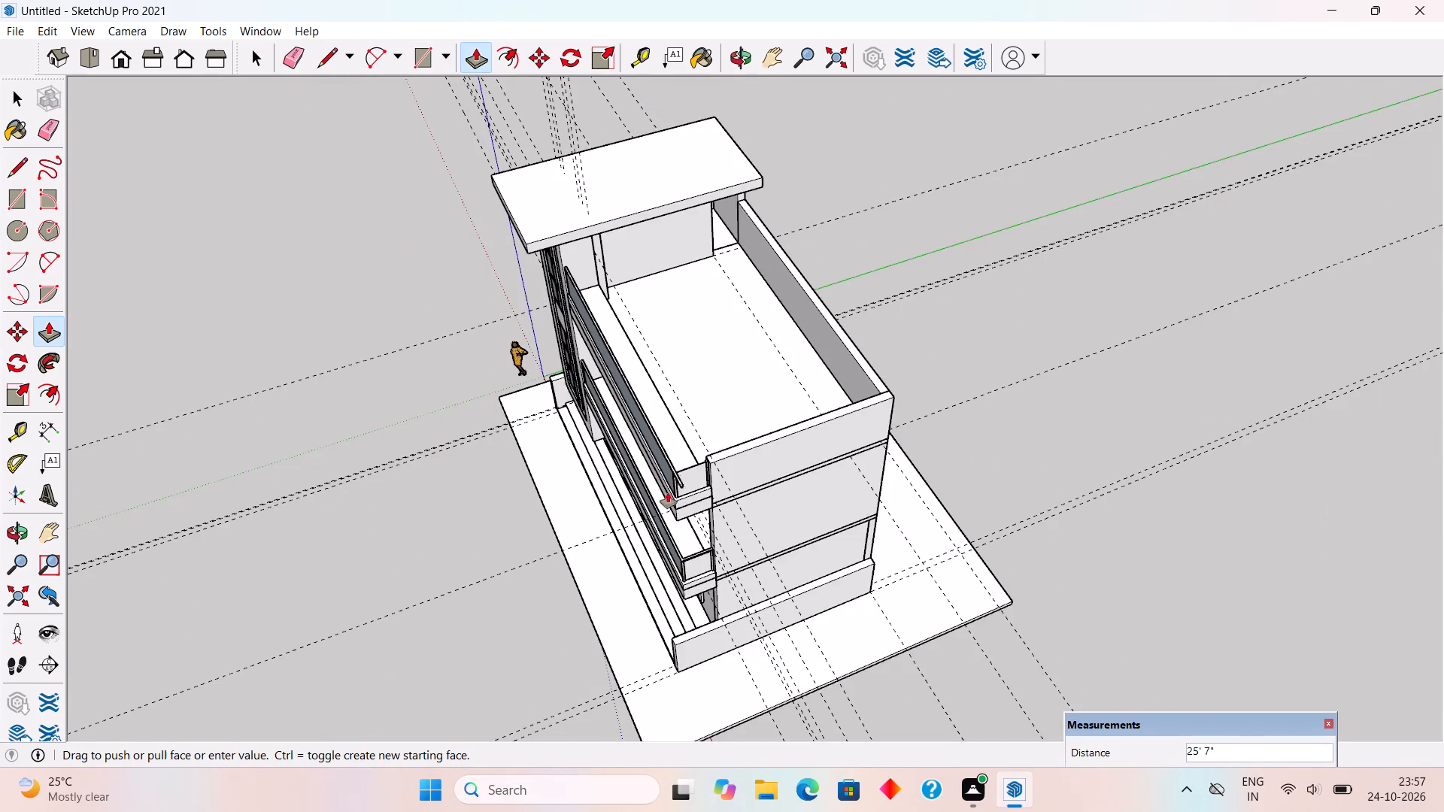
scroll(673, 489, "up", 5)
left_click(677, 481)
middle_click_drag(742, 435, 442, 422)
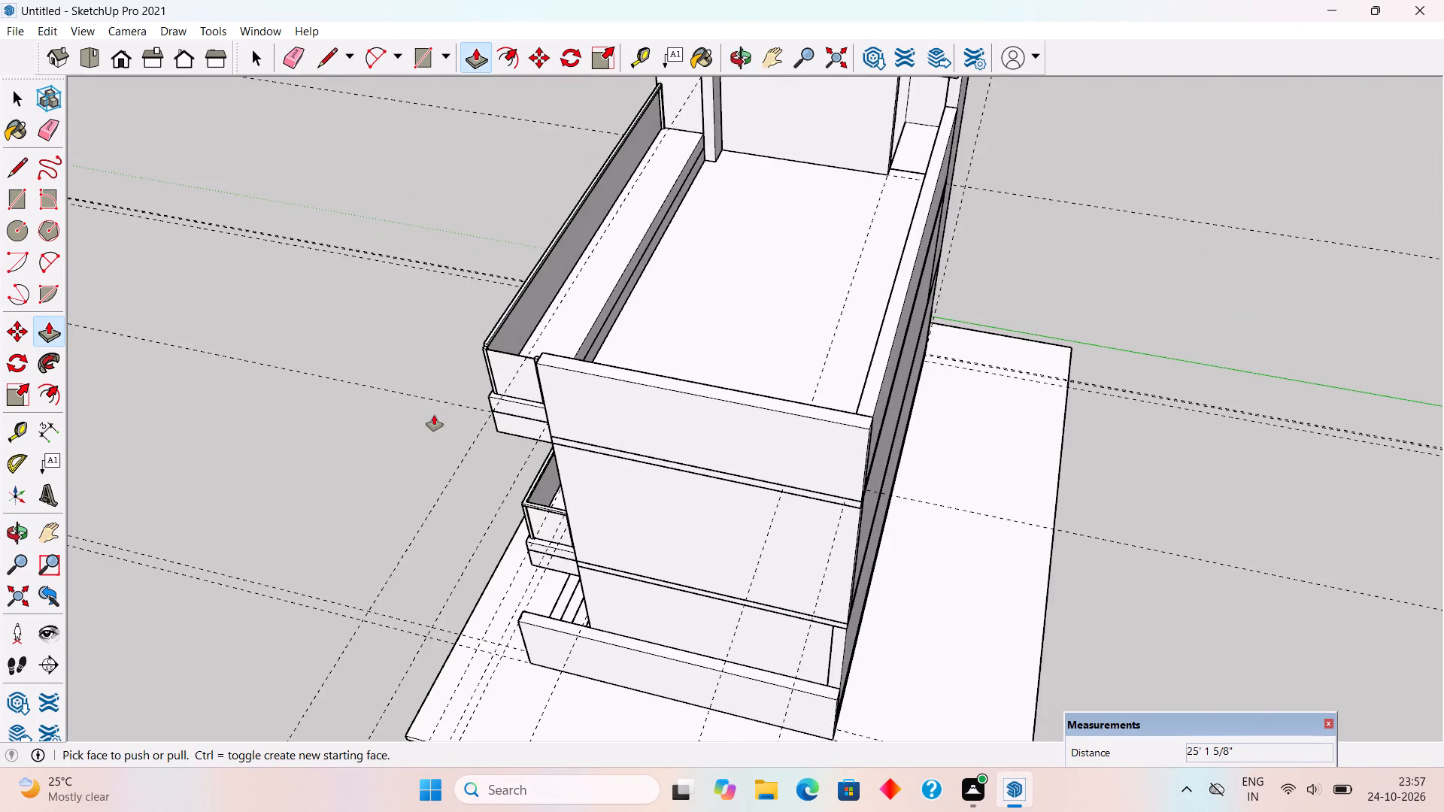
scroll(501, 337, "up", 15)
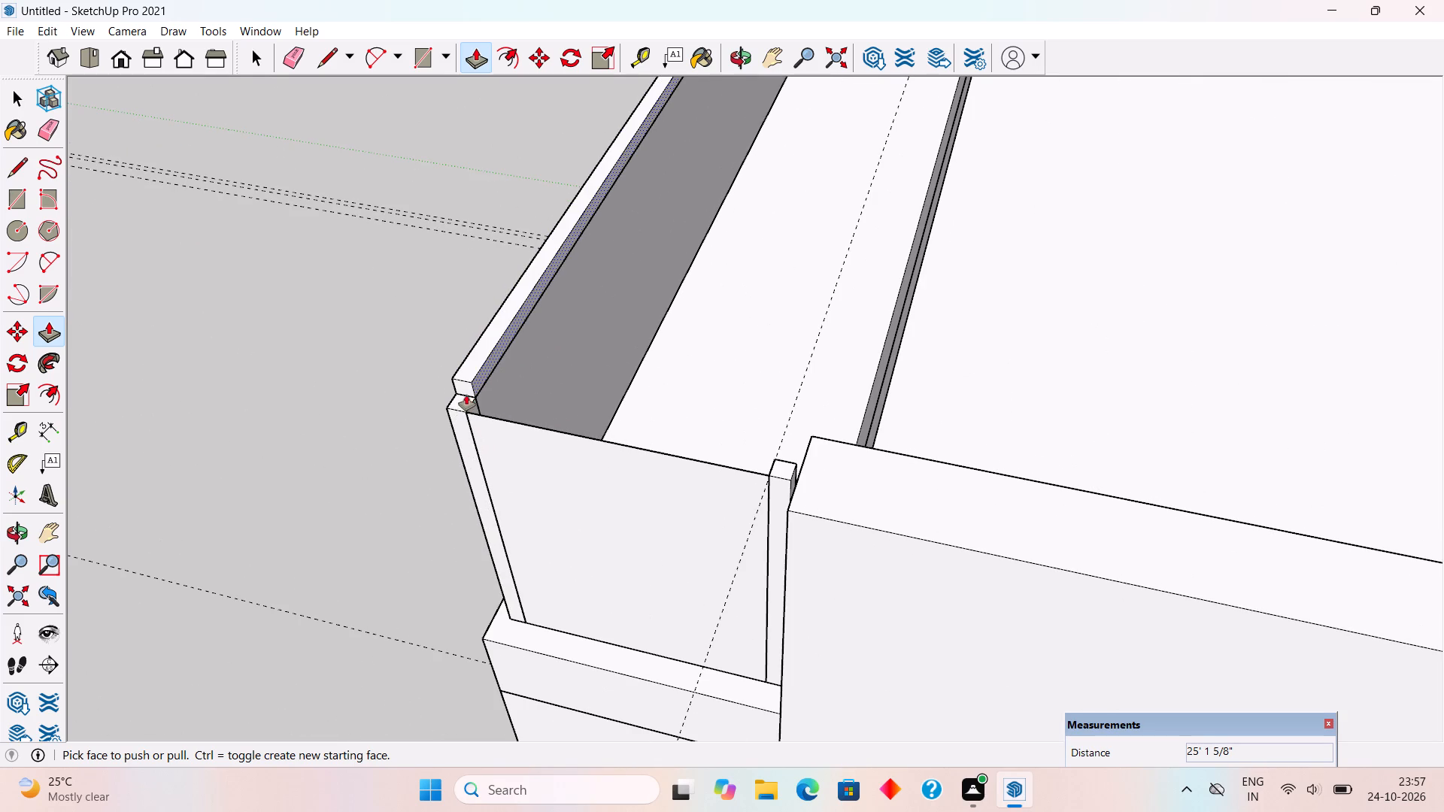
left_click(469, 386)
left_click(469, 420)
Mark off the post's width on the terrace rail's inner face and pull that section about 2' 7" along the side railing to the end post.
scroll(514, 328, "up", 5)
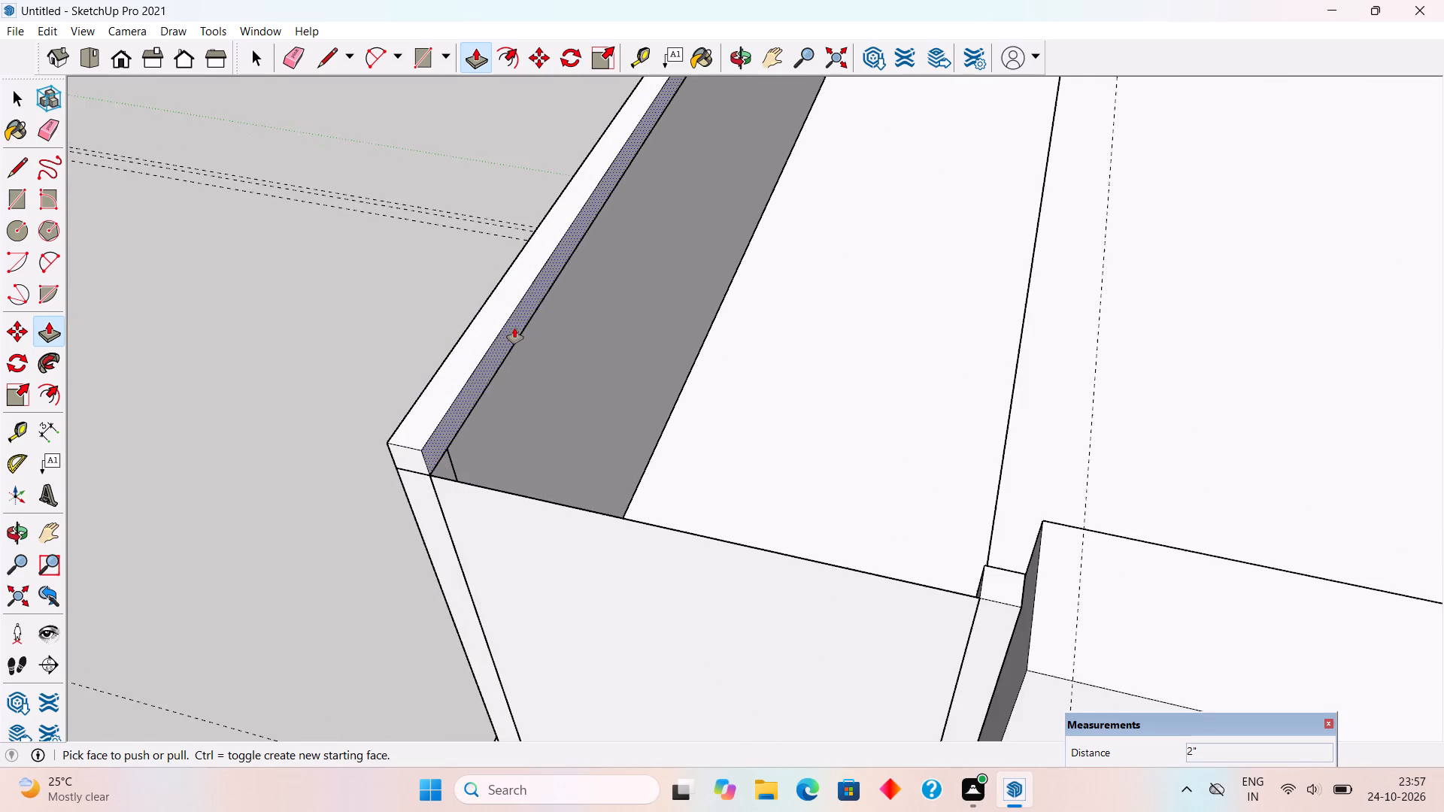
scroll(500, 377, "up", 5)
key("l")
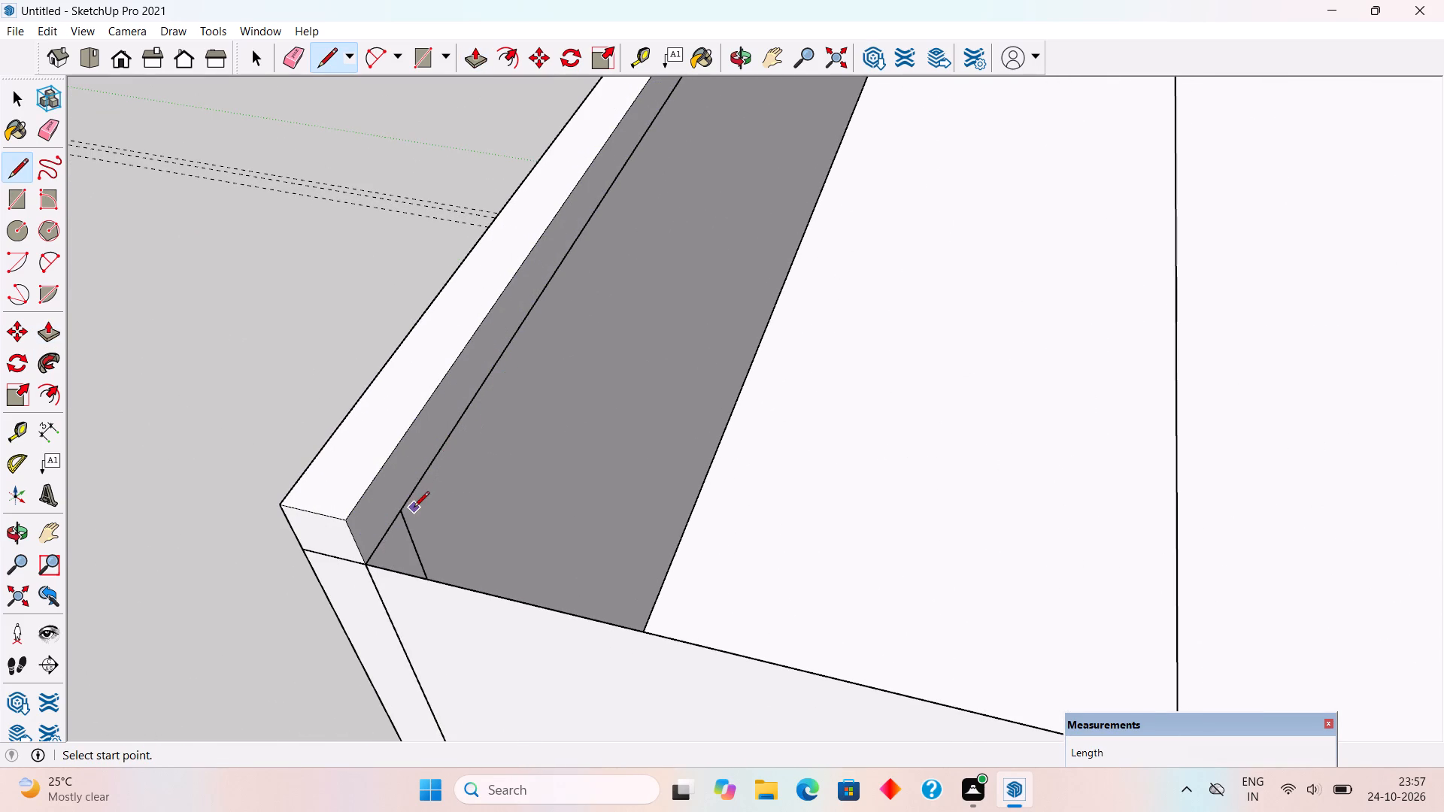
left_click(405, 511)
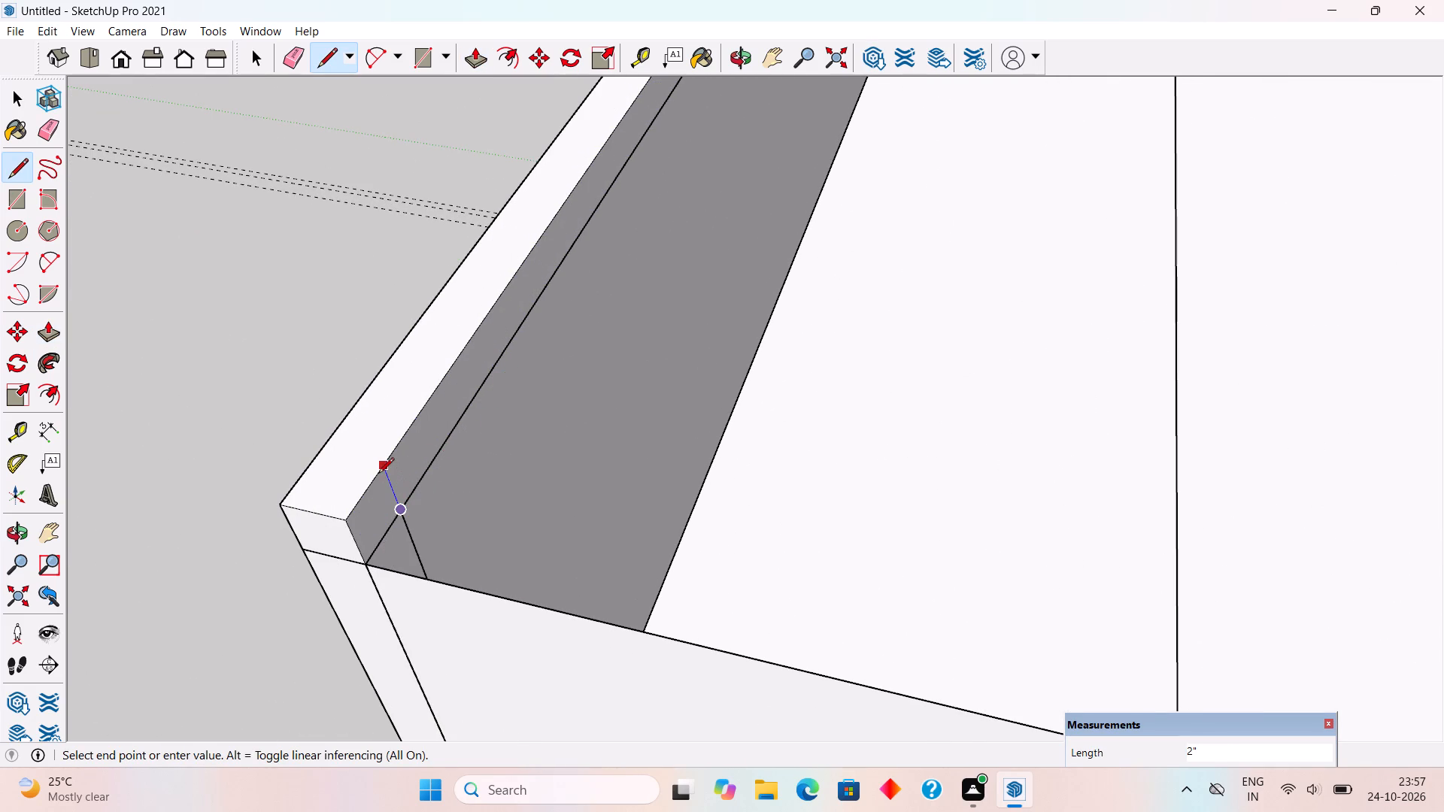
left_click(378, 474)
key("p")
left_click(369, 517)
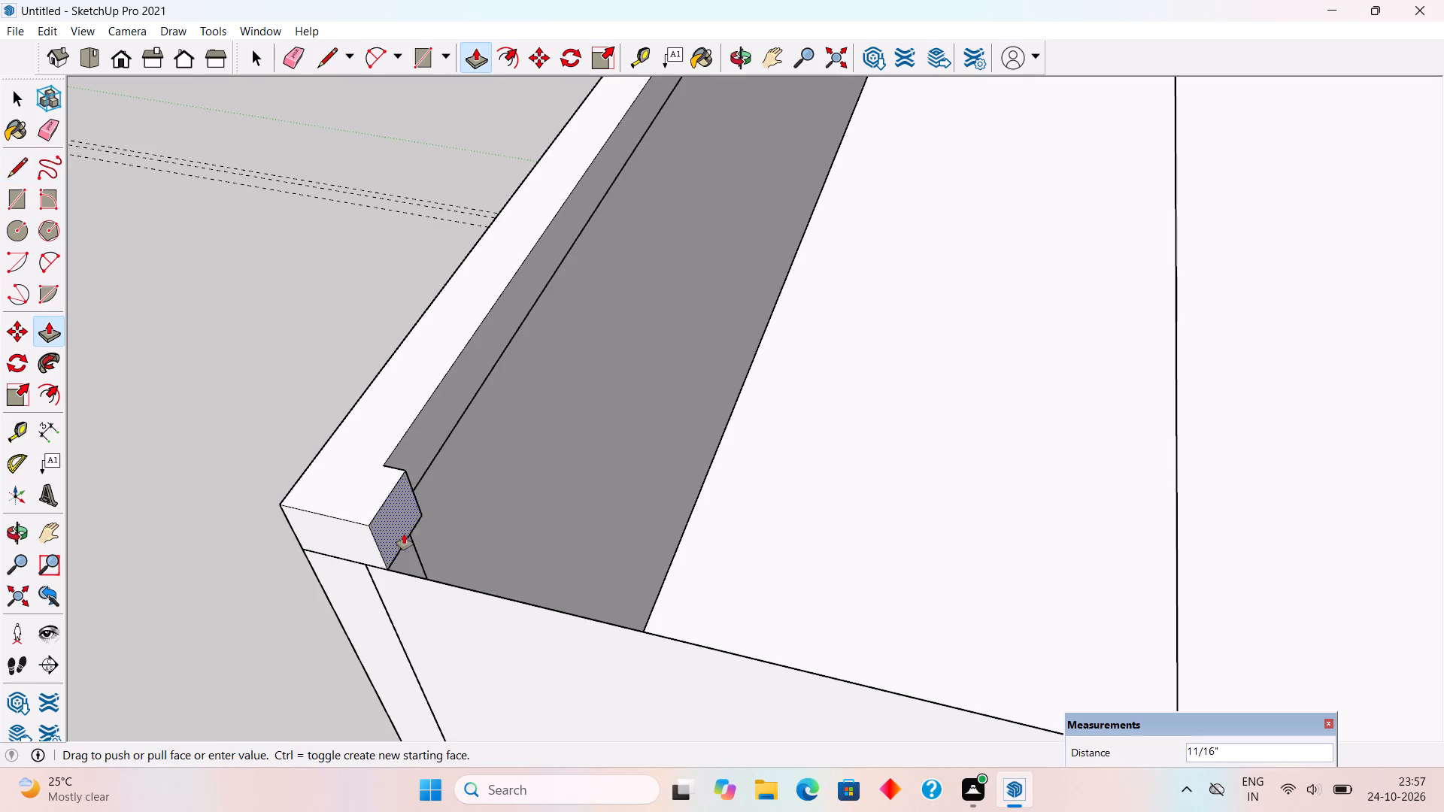
scroll(404, 535, "down", 14)
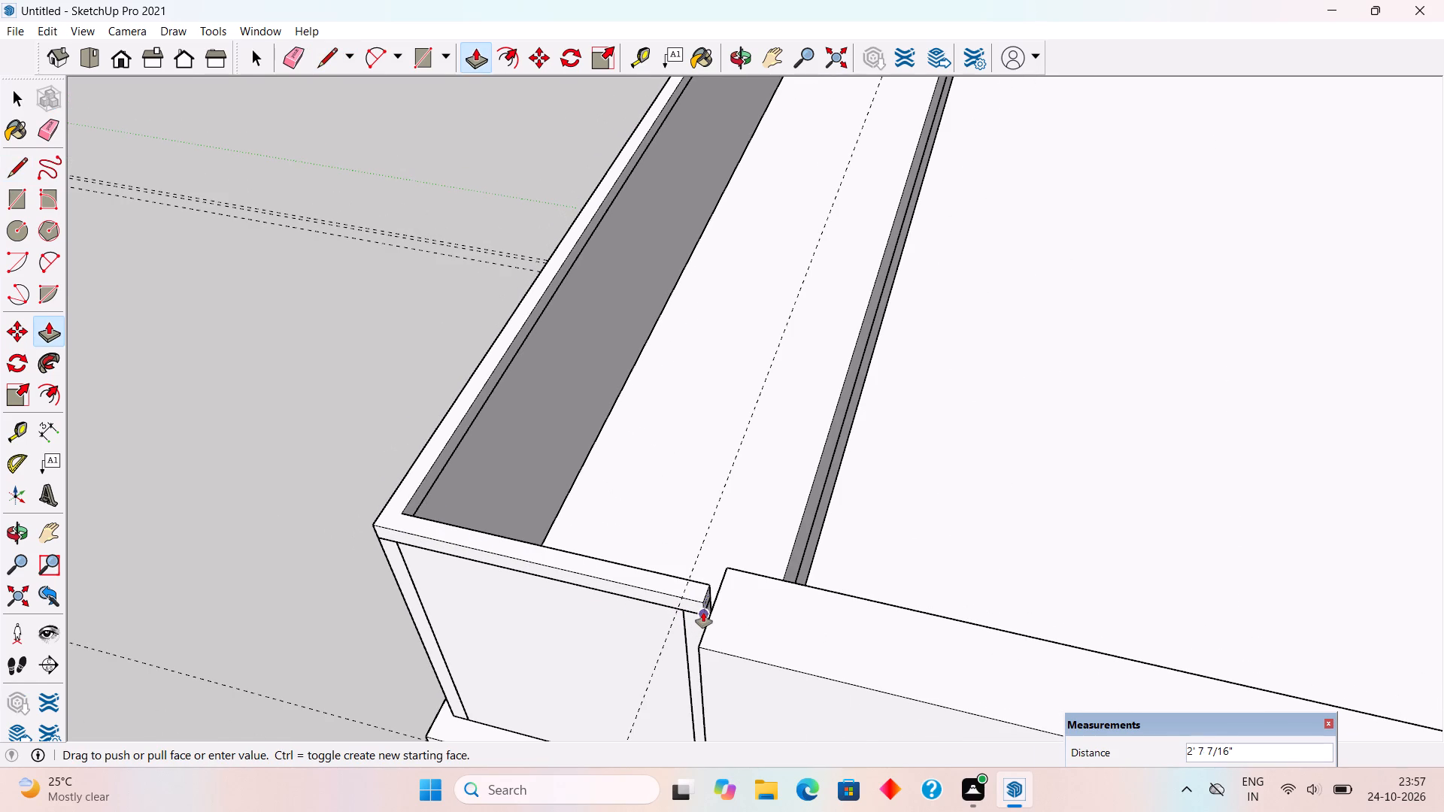
left_click(703, 612)
Select the whole L-shaped top rail of the upper terrace and make it a group.
middle_click_drag(795, 672, 917, 383)
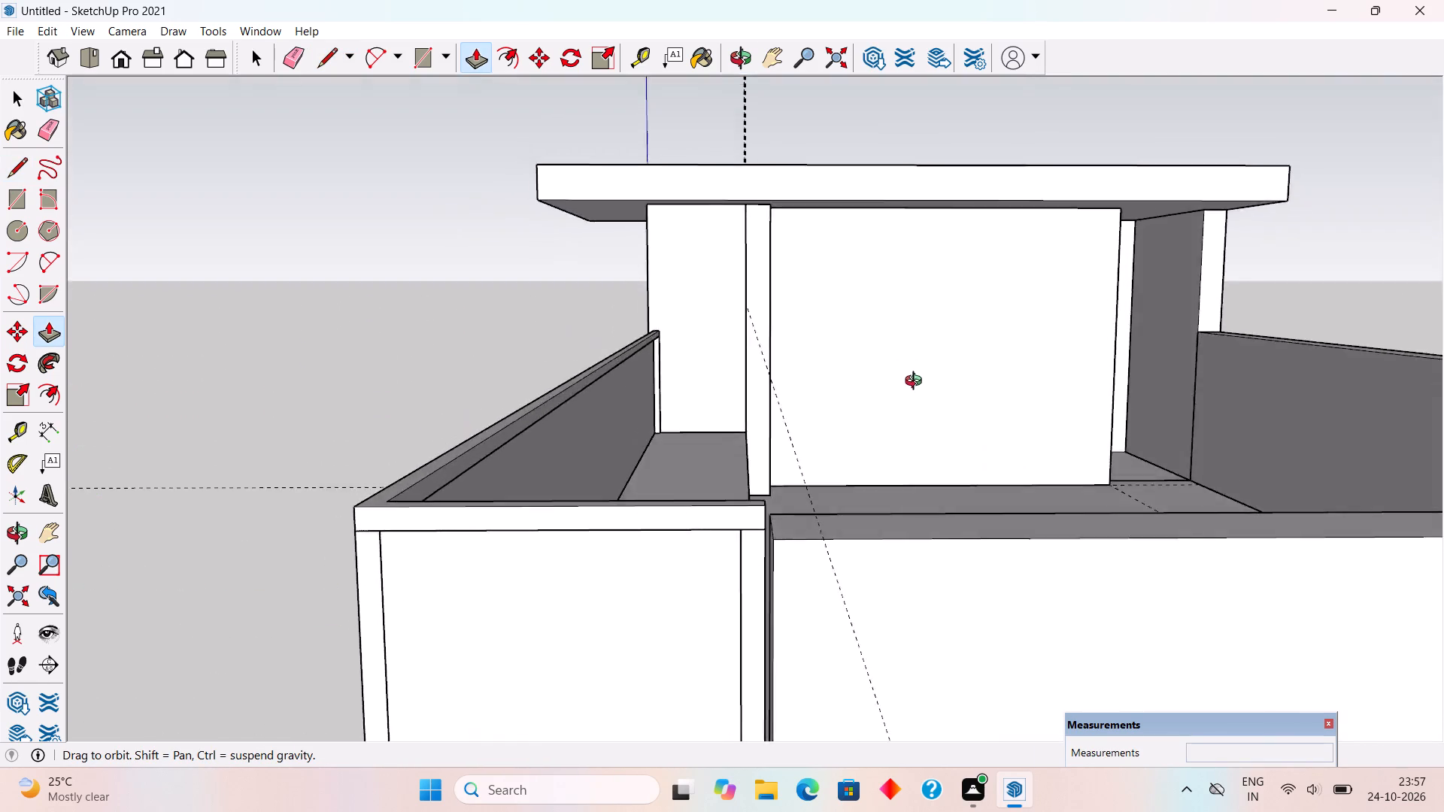
middle_click_drag(917, 383, 870, 356)
key("space")
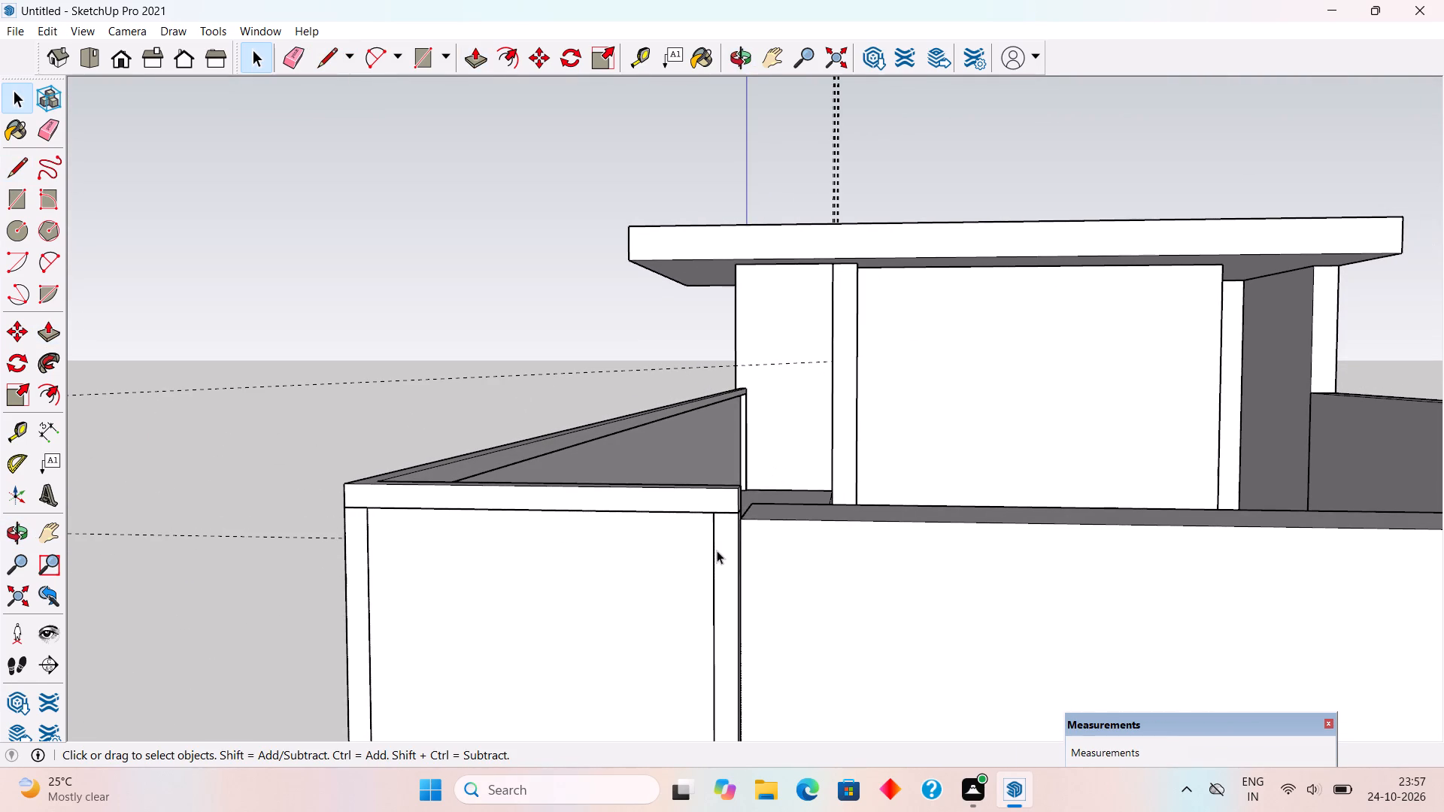
triple_click(702, 506)
right_click(702, 506)
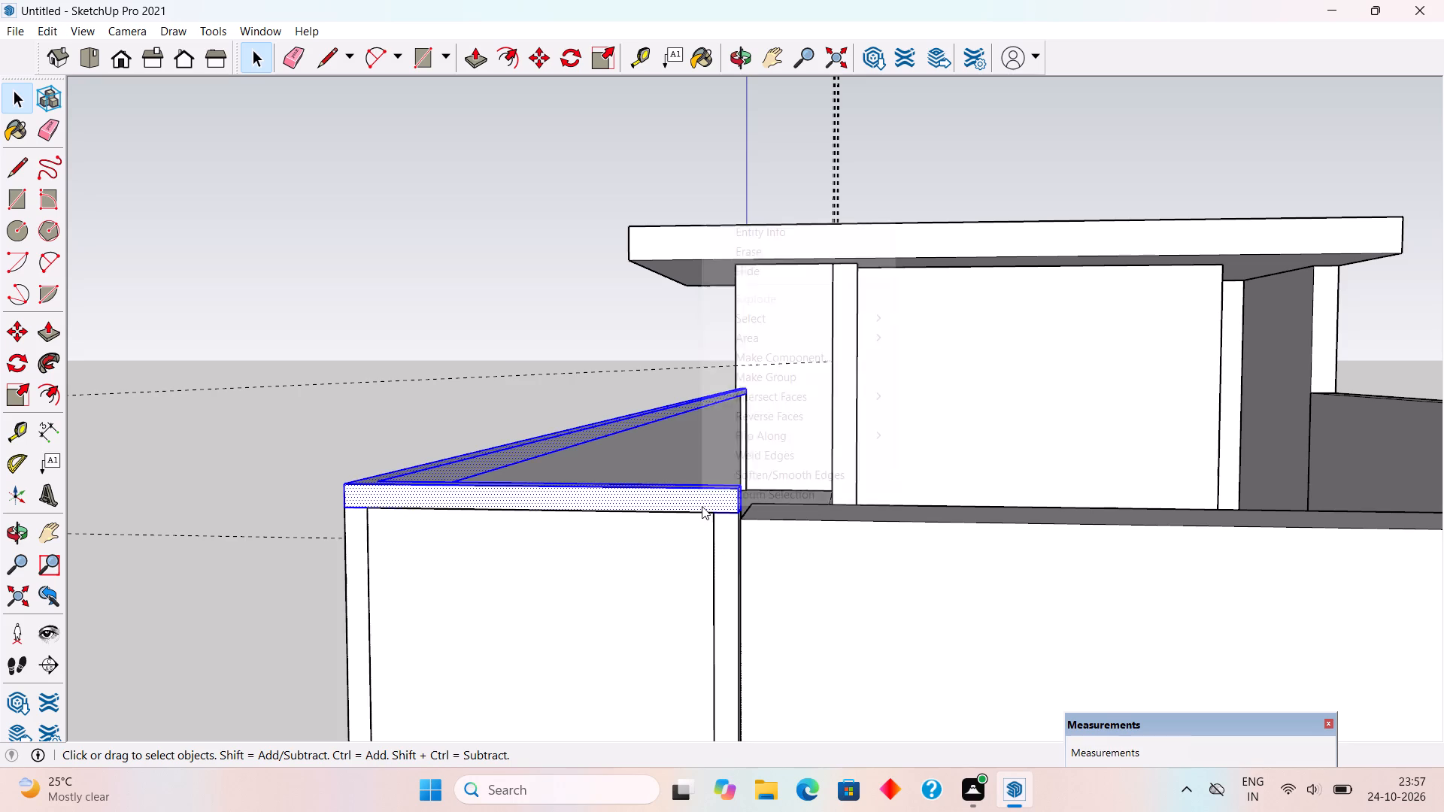
left_click(768, 376)
Move the upper terrace's side railing panel 1" inward by its bottom corner so it sits recessed between the two posts.
scroll(764, 360, "down", 4)
scroll(764, 360, "up", 1)
scroll(764, 360, "down", 5)
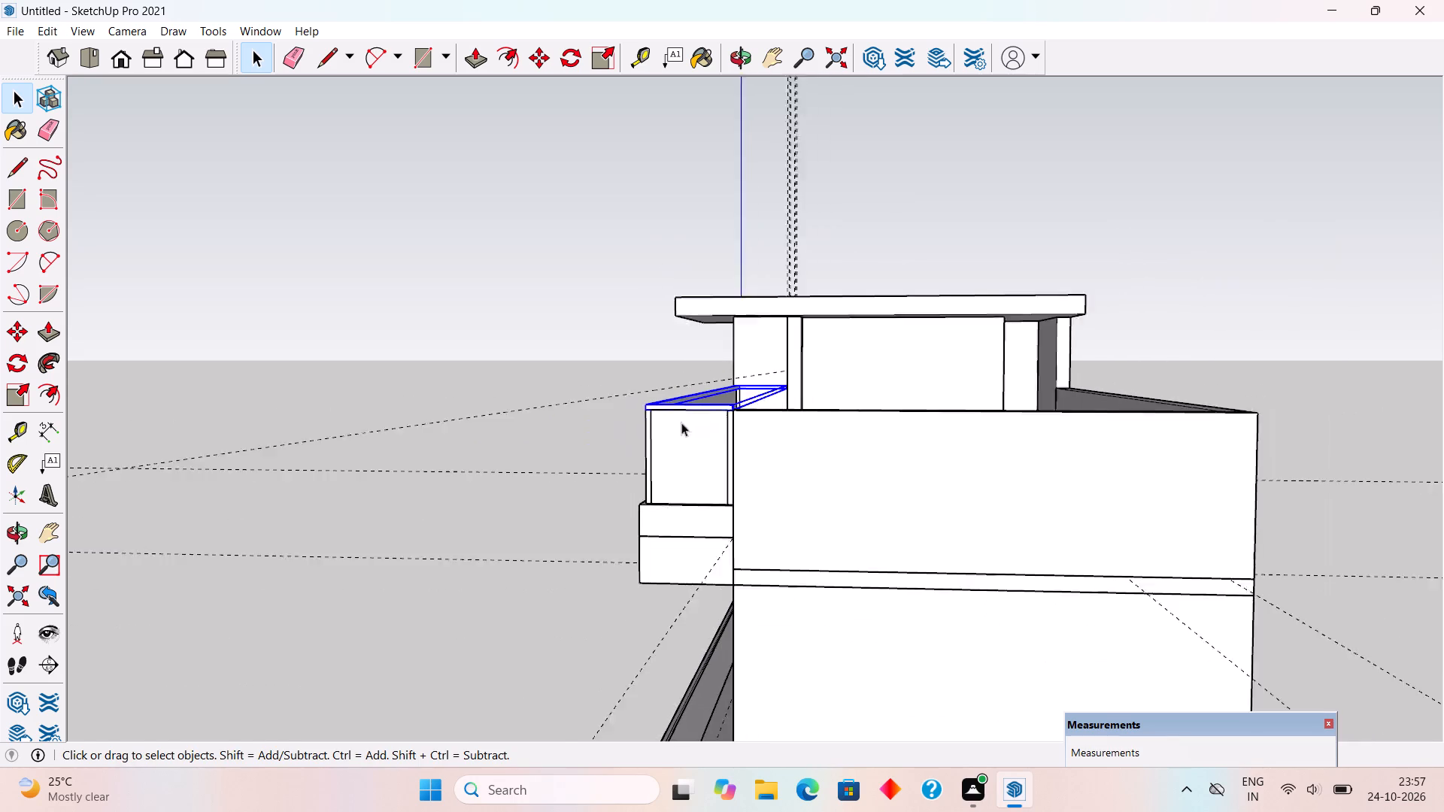
scroll(681, 423, "down", 1)
middle_click_drag(626, 495, 784, 537)
scroll(933, 507, "up", 14)
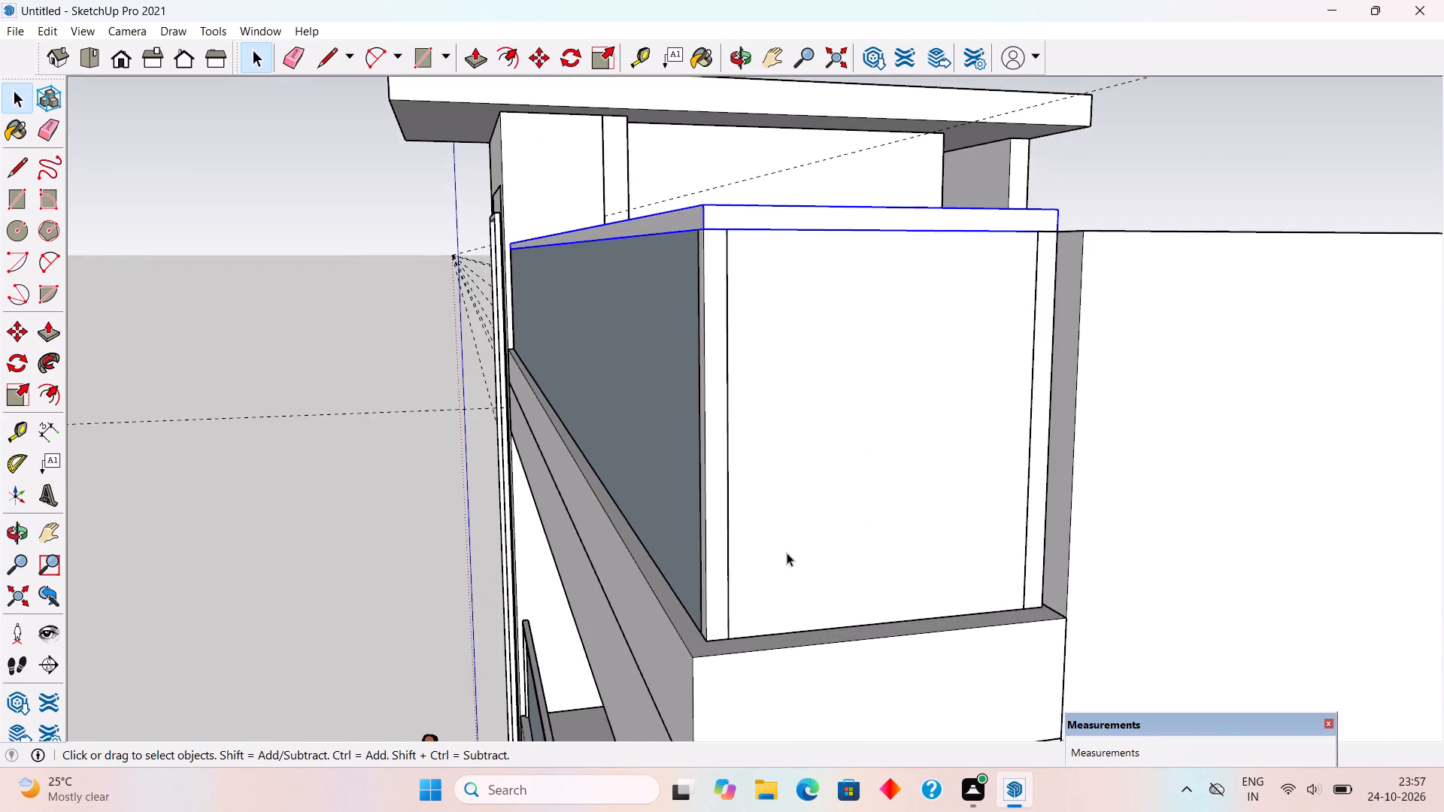
scroll(787, 553, "up", 3)
left_click(790, 554)
scroll(1077, 592, "up", 5)
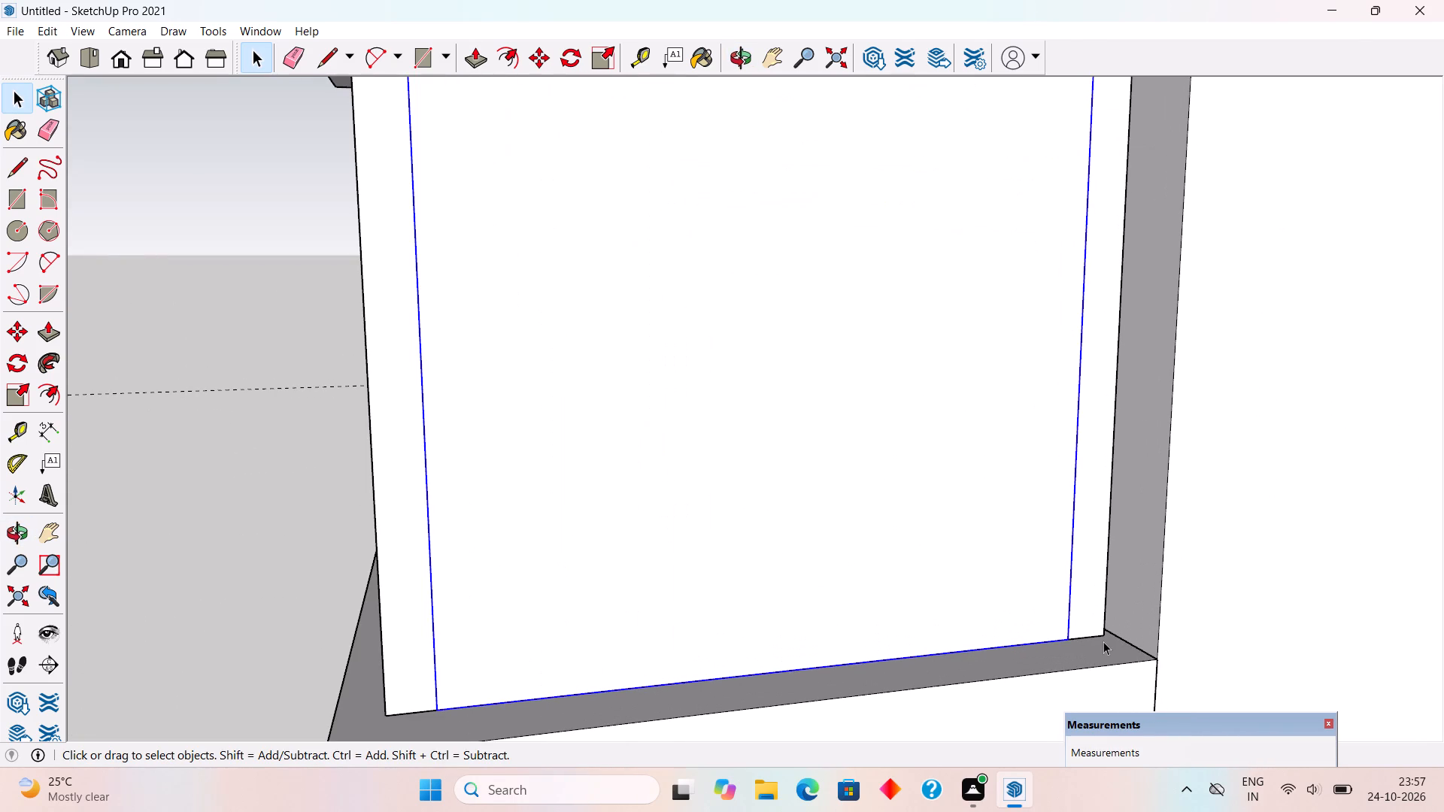
key("m")
left_click(1072, 637)
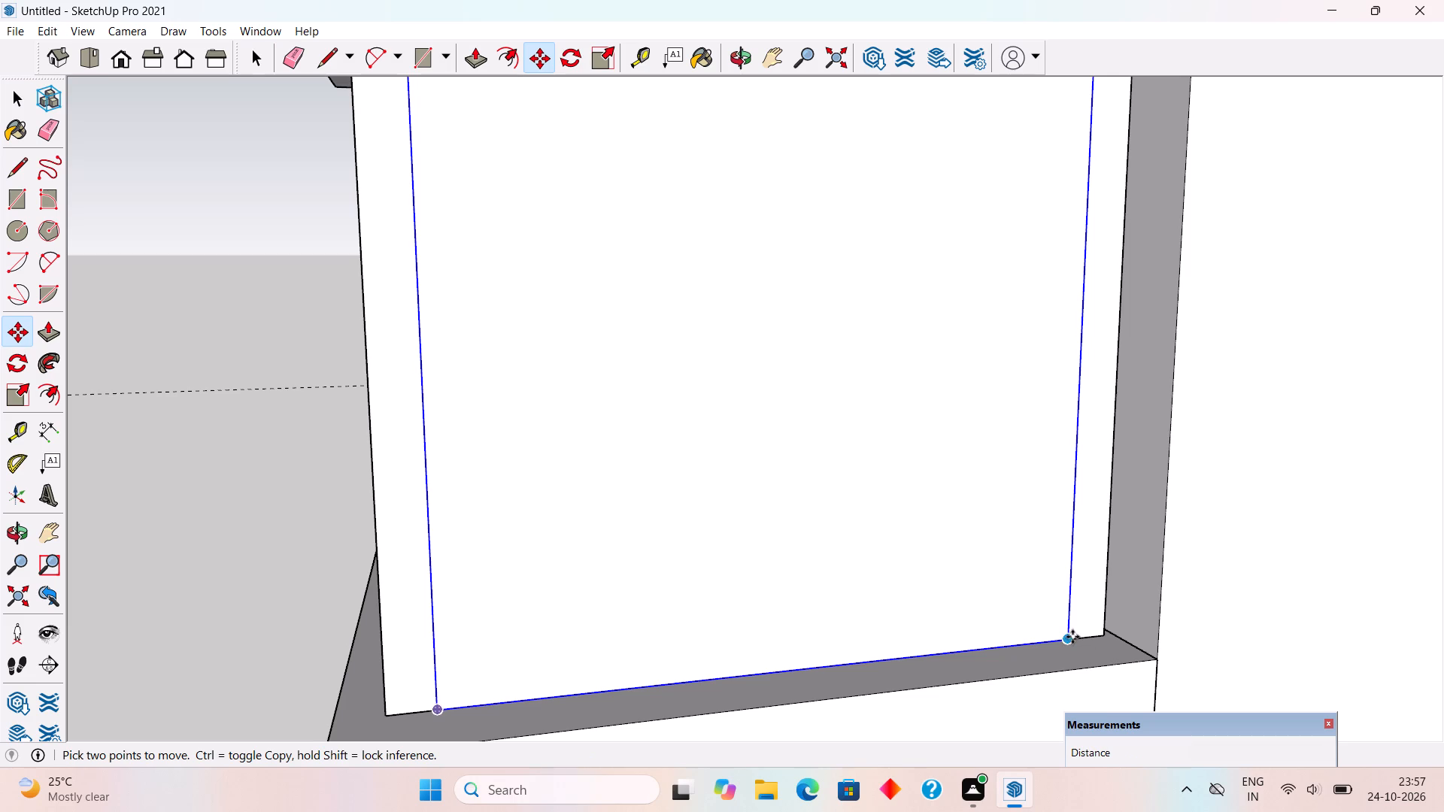
scroll(1057, 622, "up", 4)
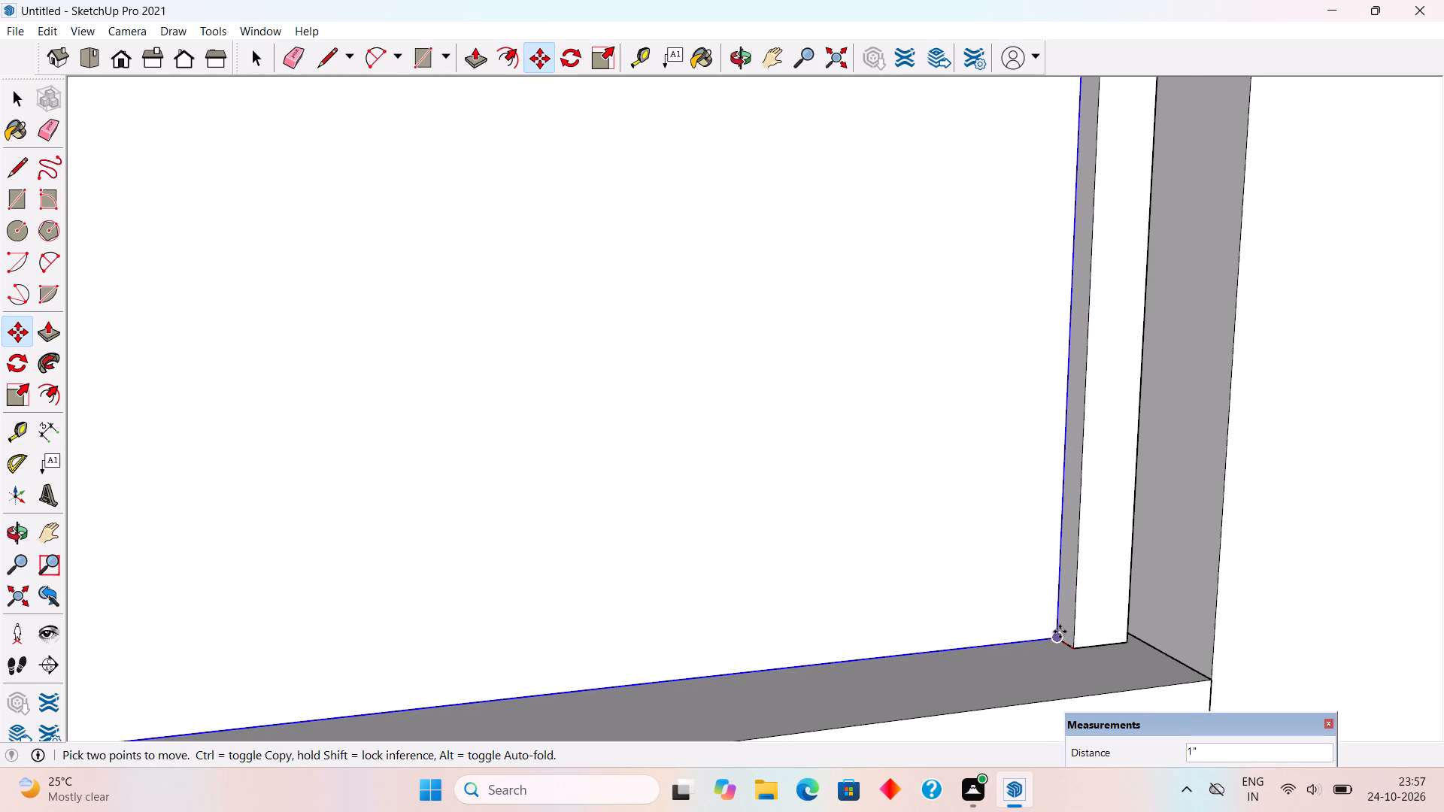
left_click(1060, 632)
Move the upper terrace's front railing panel 1" inward by its bottom corner, recessing it behind the corner post.
scroll(1051, 418, "down", 16)
middle_click_drag(826, 522, 1260, 540)
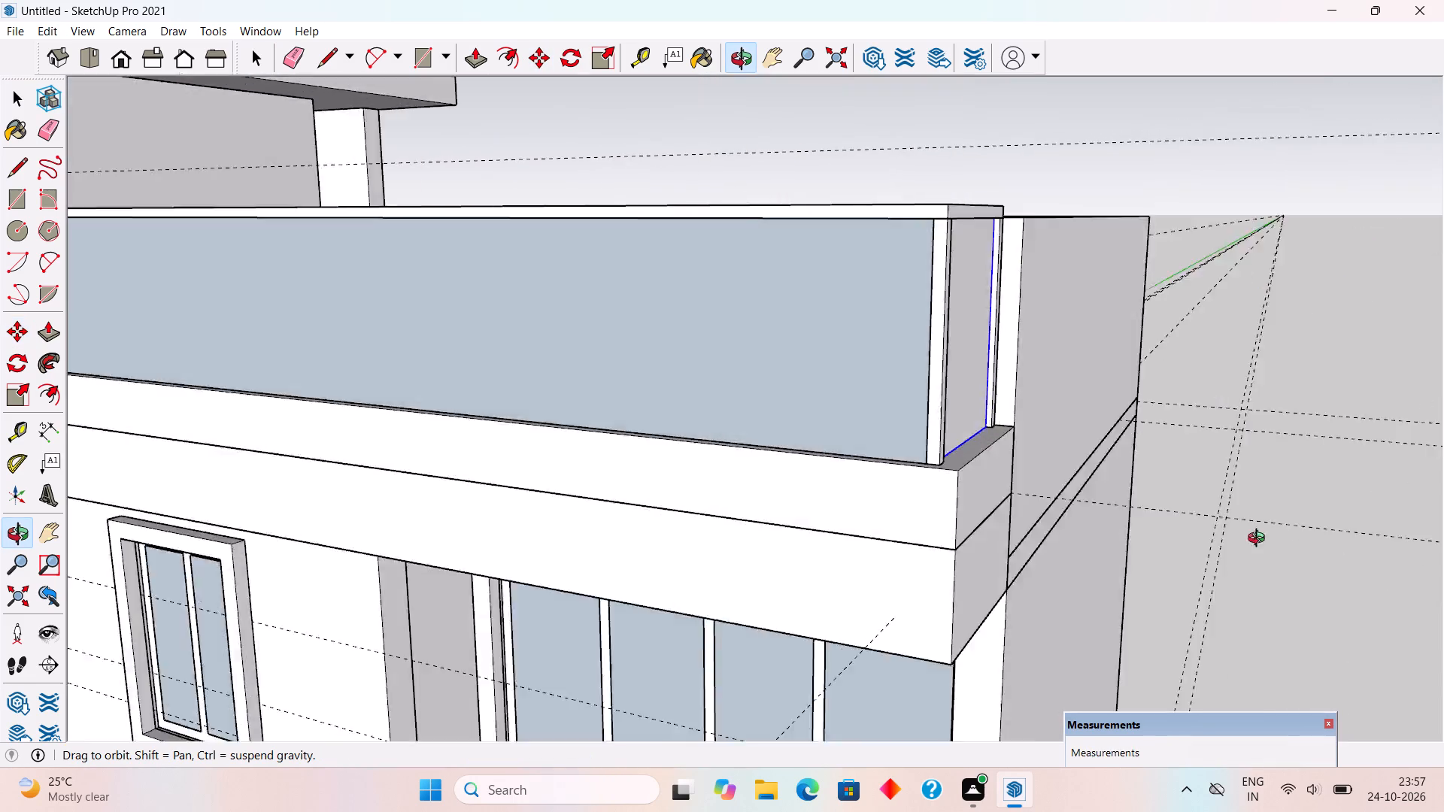
middle_click_drag(1260, 540, 1421, 545)
scroll(1421, 545, "down", 4)
key("space")
left_click(957, 392)
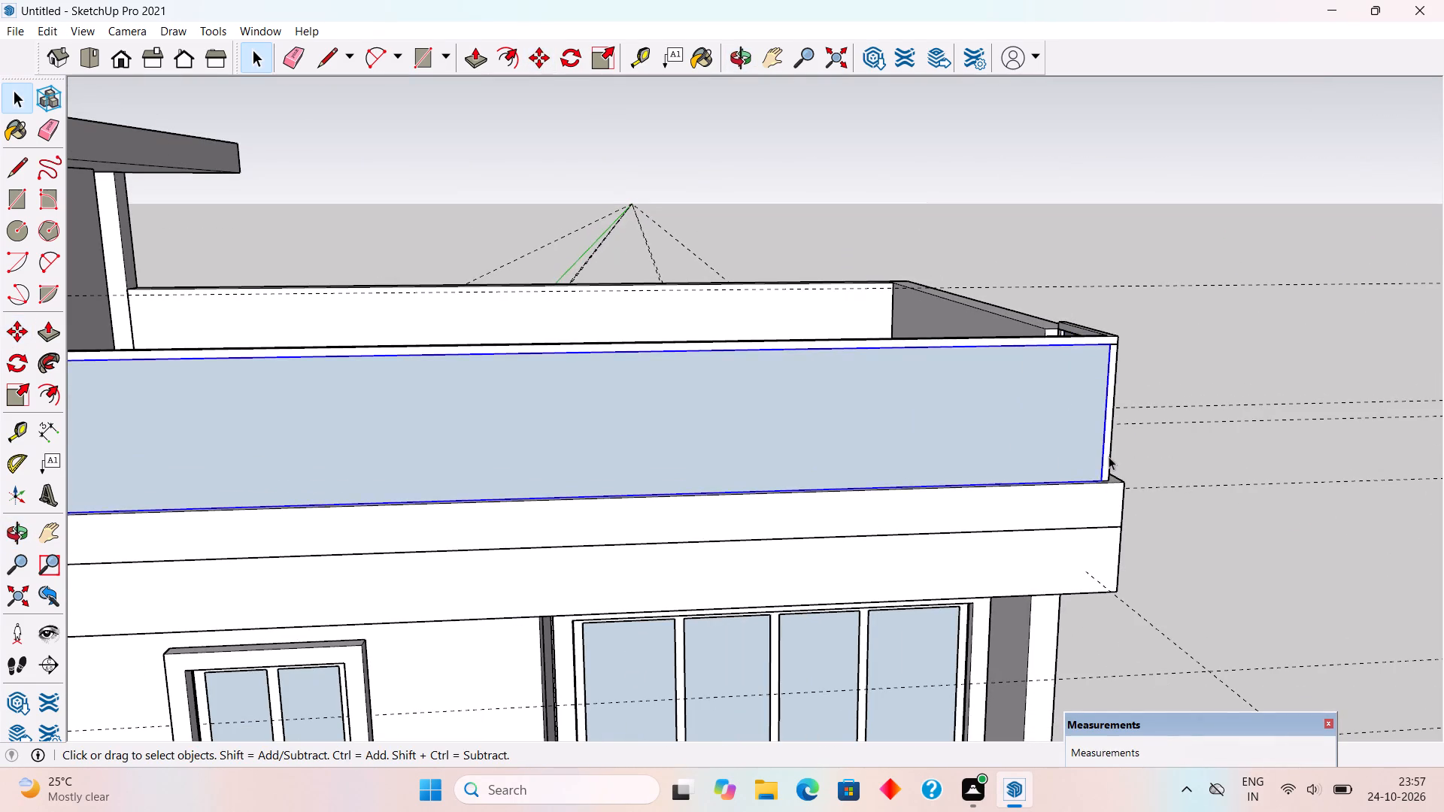
scroll(1110, 456, "up", 8)
scroll(1088, 517, "up", 1)
middle_click_drag(1087, 555, 1097, 586)
scroll(1084, 526, "up", 5)
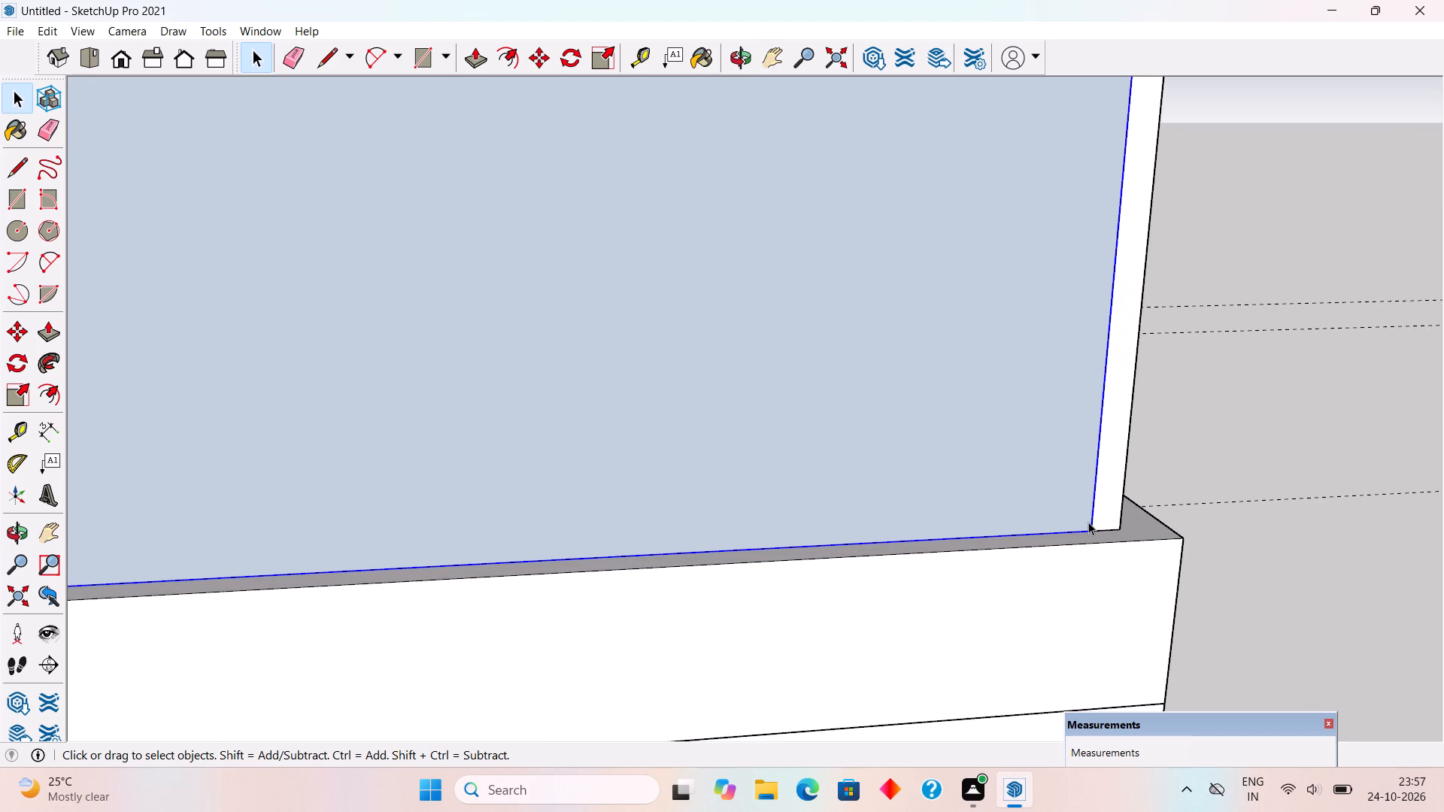
key("m")
left_click(1099, 534)
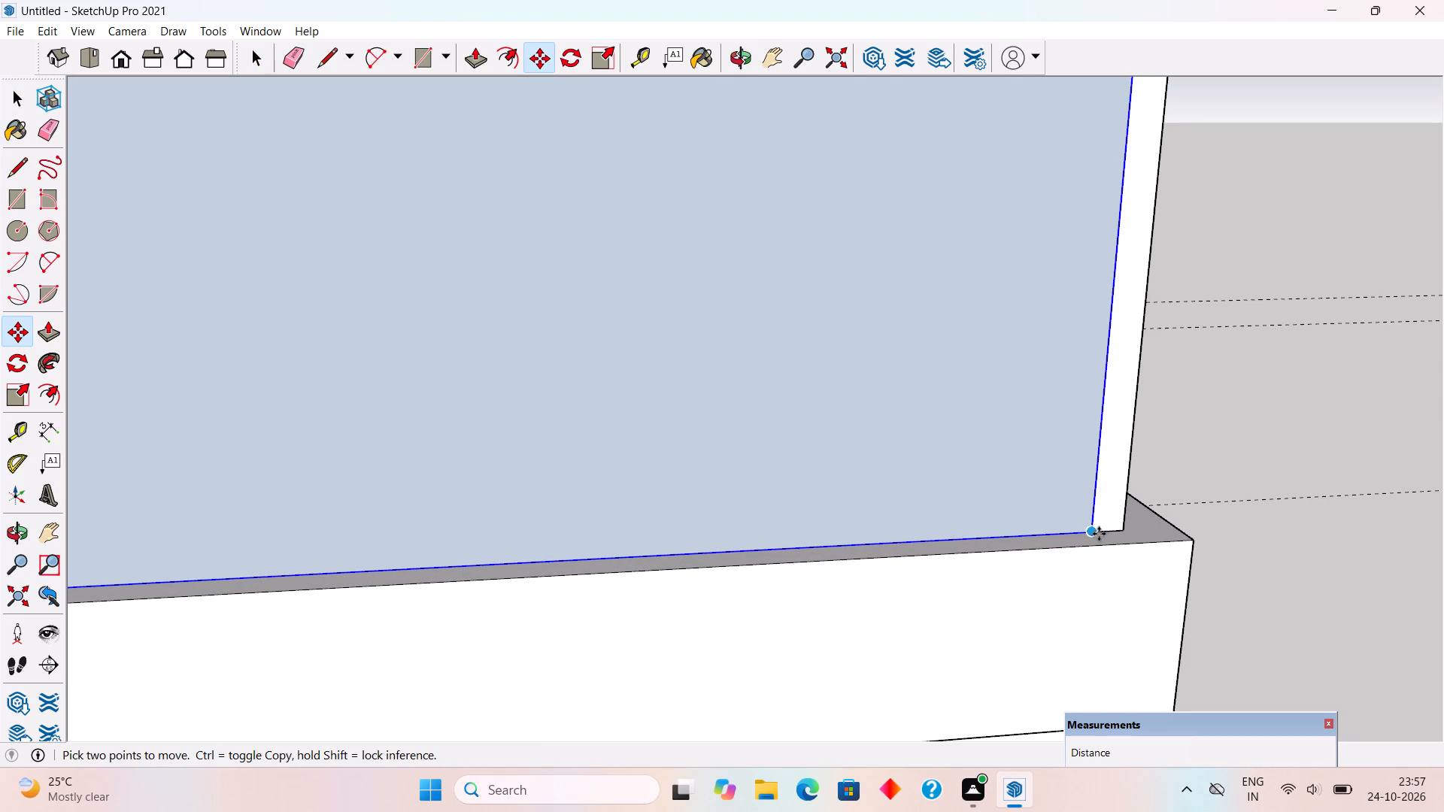
scroll(1085, 519, "up", 5)
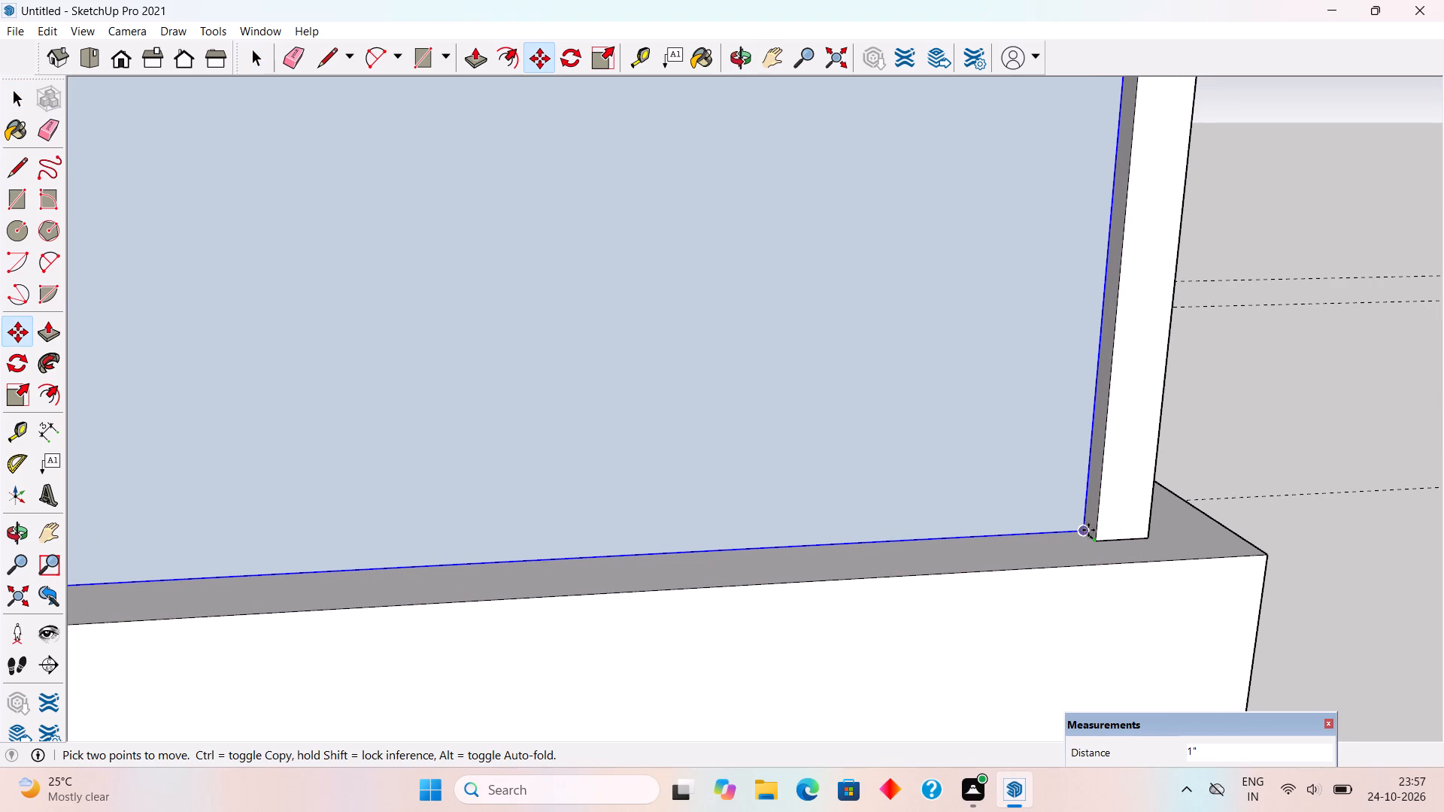
left_click(1088, 530)
scroll(1089, 530, "down", 5)
key("space")
left_click(1243, 476)
Extend the tower's roof slab 6" beyond the tower's outer side wall with Push/Pull inside its group.
scroll(1242, 474, "down", 5)
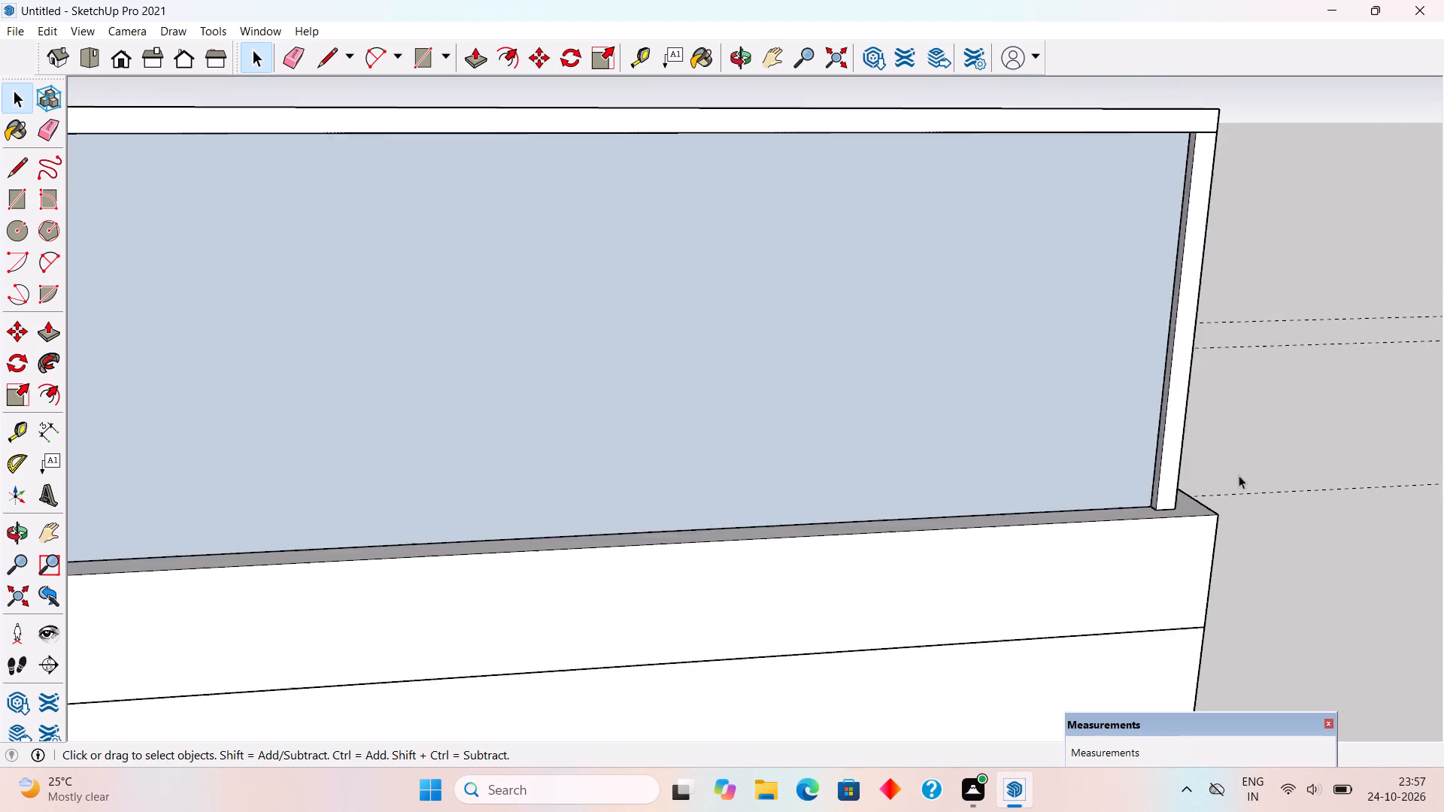
scroll(1239, 475, "down", 1)
scroll(1129, 478, "down", 10)
middle_click_drag(1092, 505, 1038, 278)
scroll(1038, 273, "down", 3)
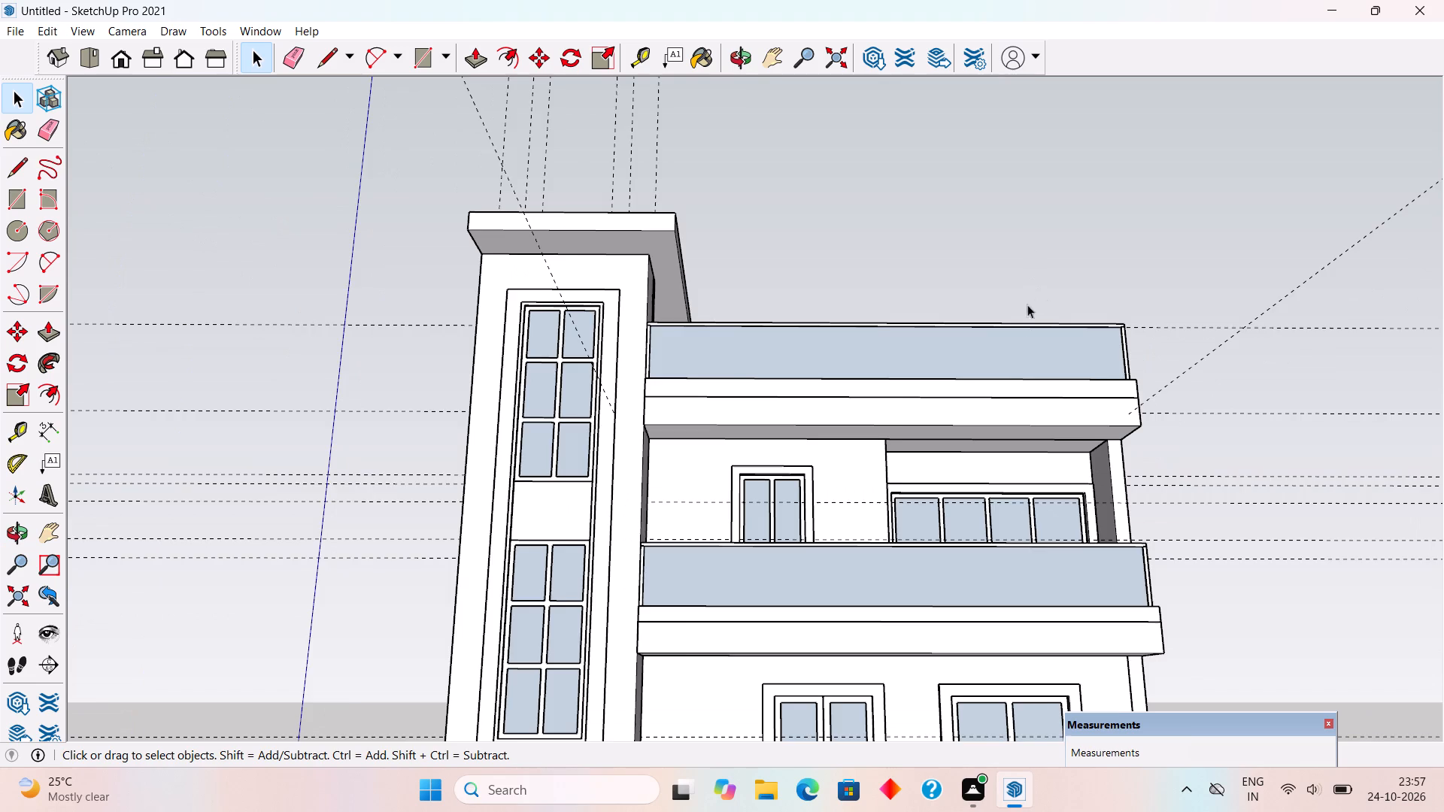
scroll(1020, 380, "down", 2)
middle_click_drag(930, 425, 924, 466)
scroll(924, 466, "down", 4)
middle_click_drag(893, 460, 860, 593)
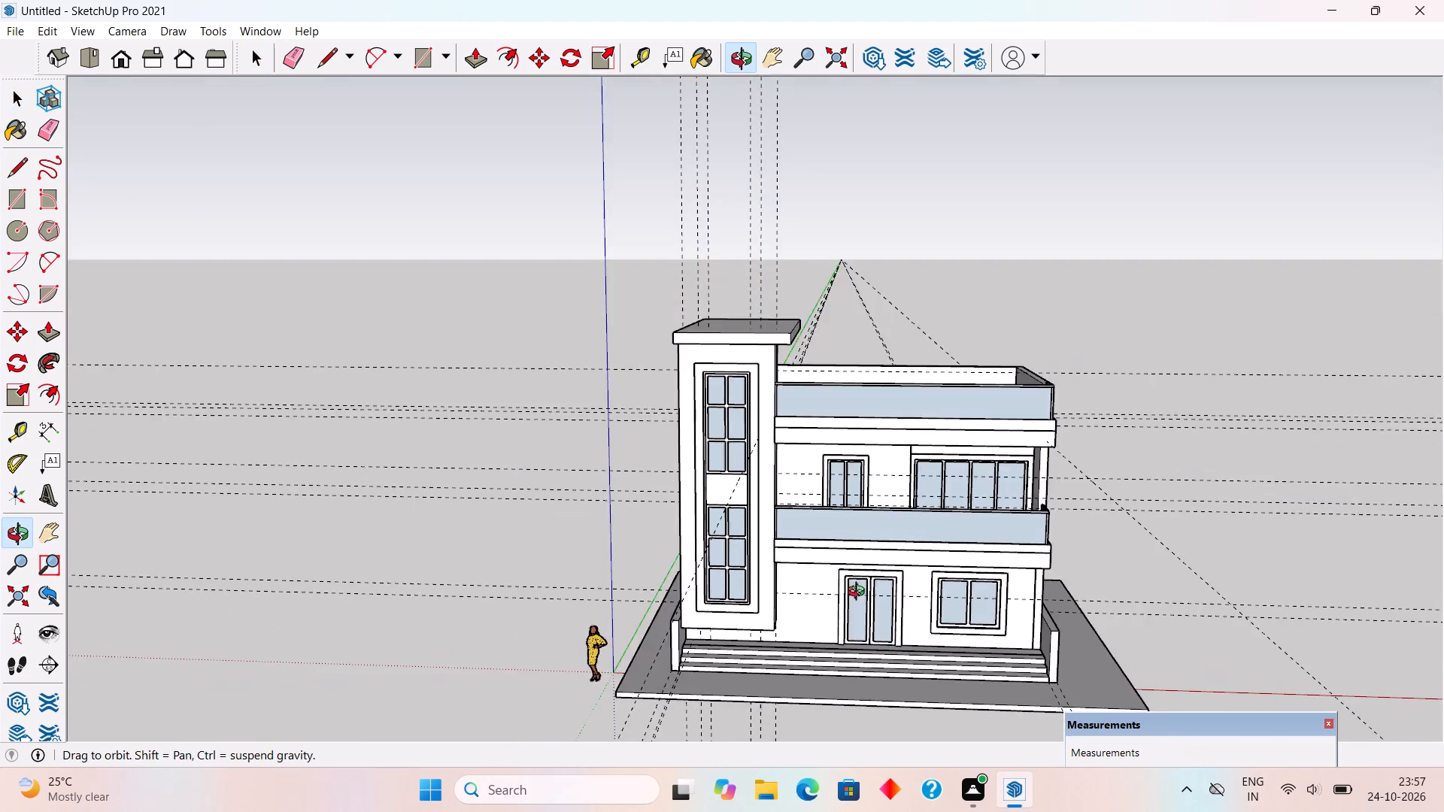
middle_click_drag(860, 593, 904, 552)
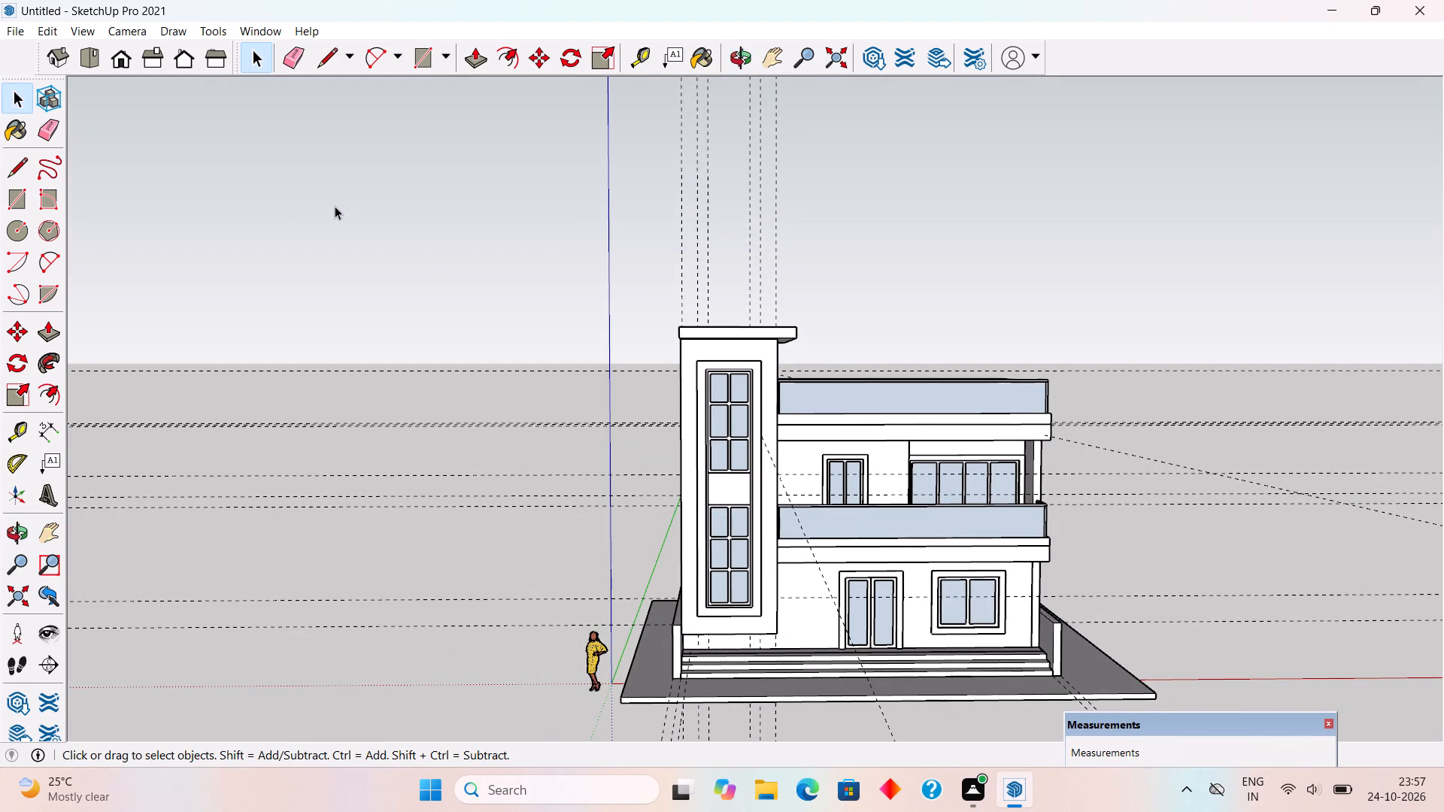
middle_click_drag(701, 301, 1223, 241)
scroll(677, 278, "up", 4)
scroll(793, 337, "up", 3)
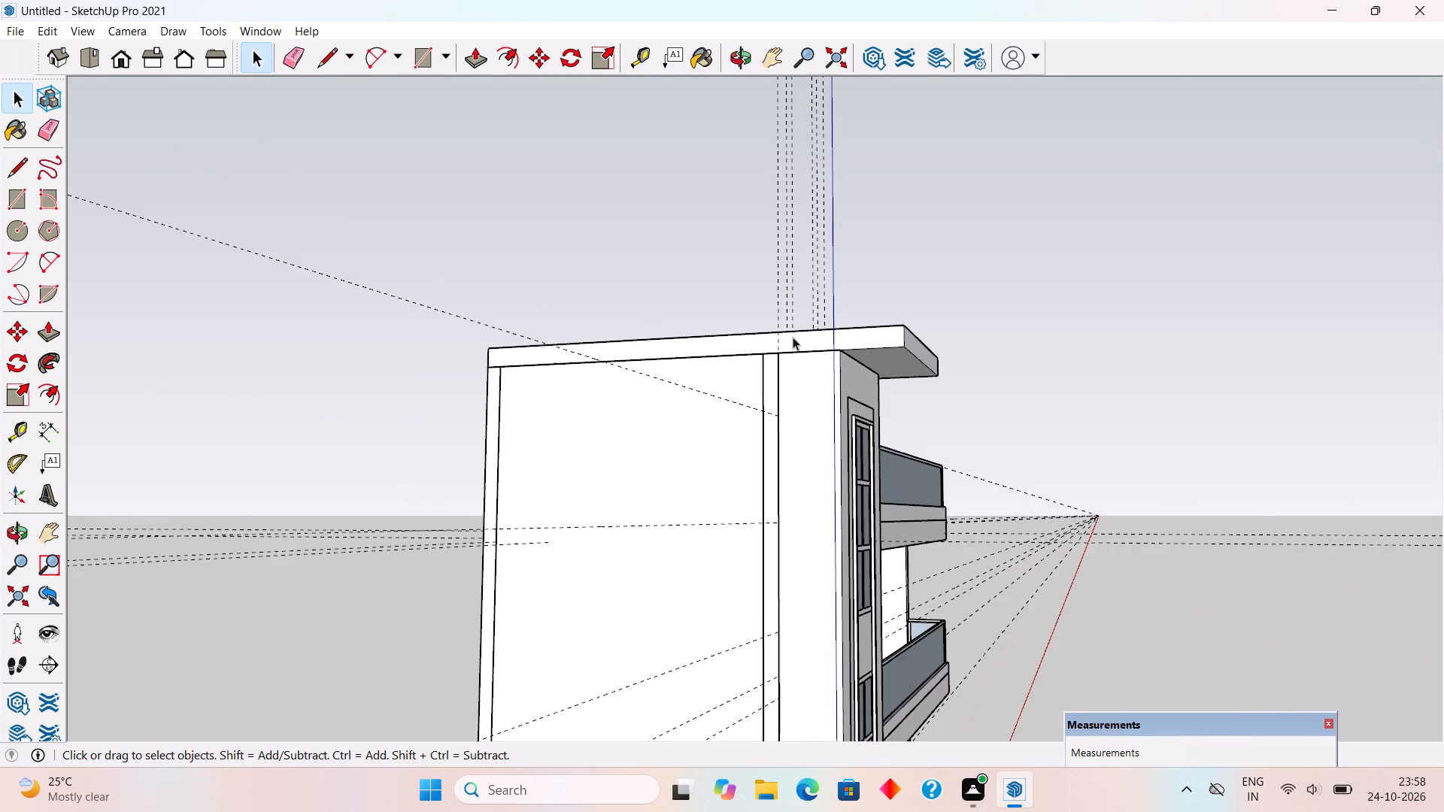
triple_click(793, 347)
key("p")
left_click(793, 346)
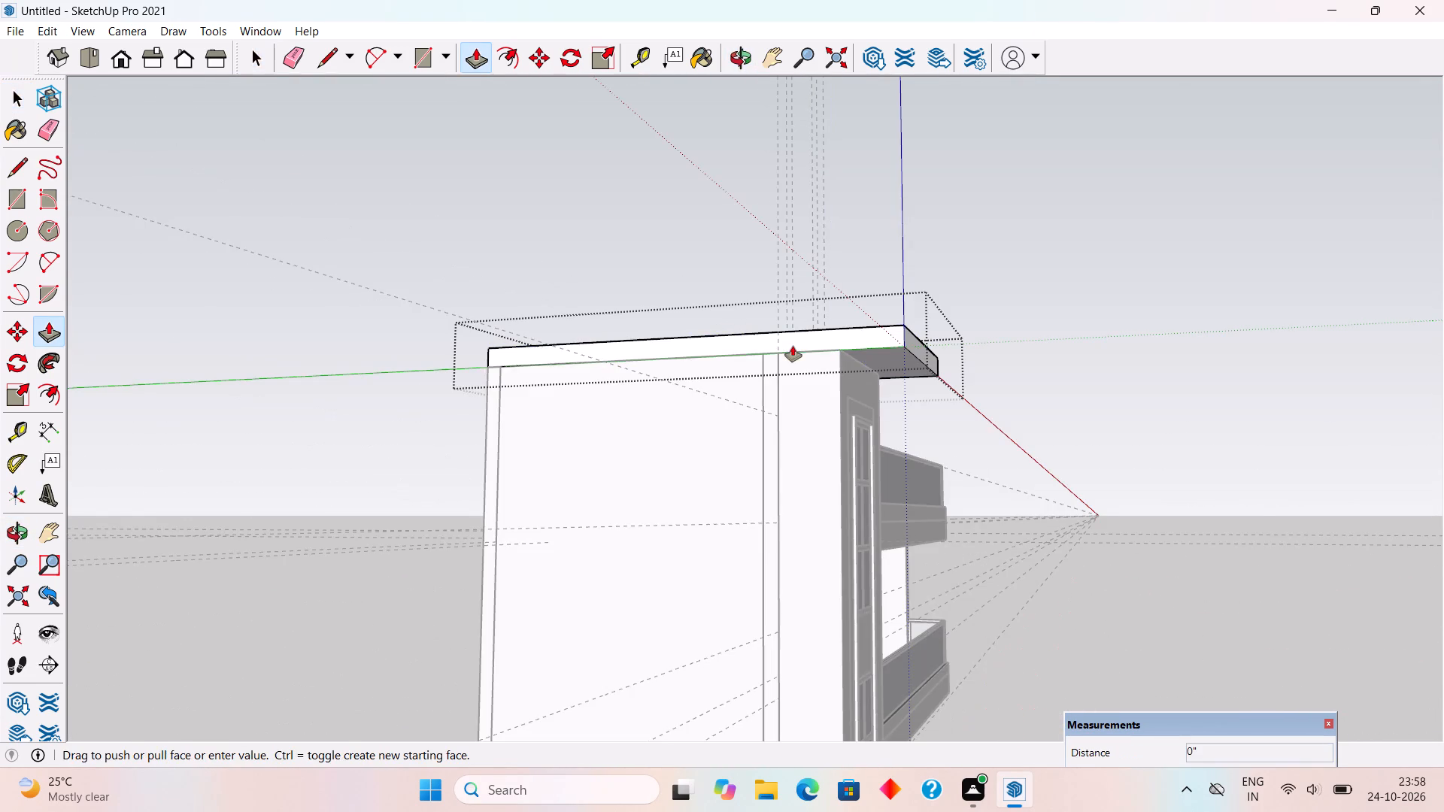
type("6\"")
key("Return")
key("space")
left_click(986, 282)
Examine the whole building from the front, sides and above to check the roof slab and railings.
middle_click_drag(1011, 289, 980, 297)
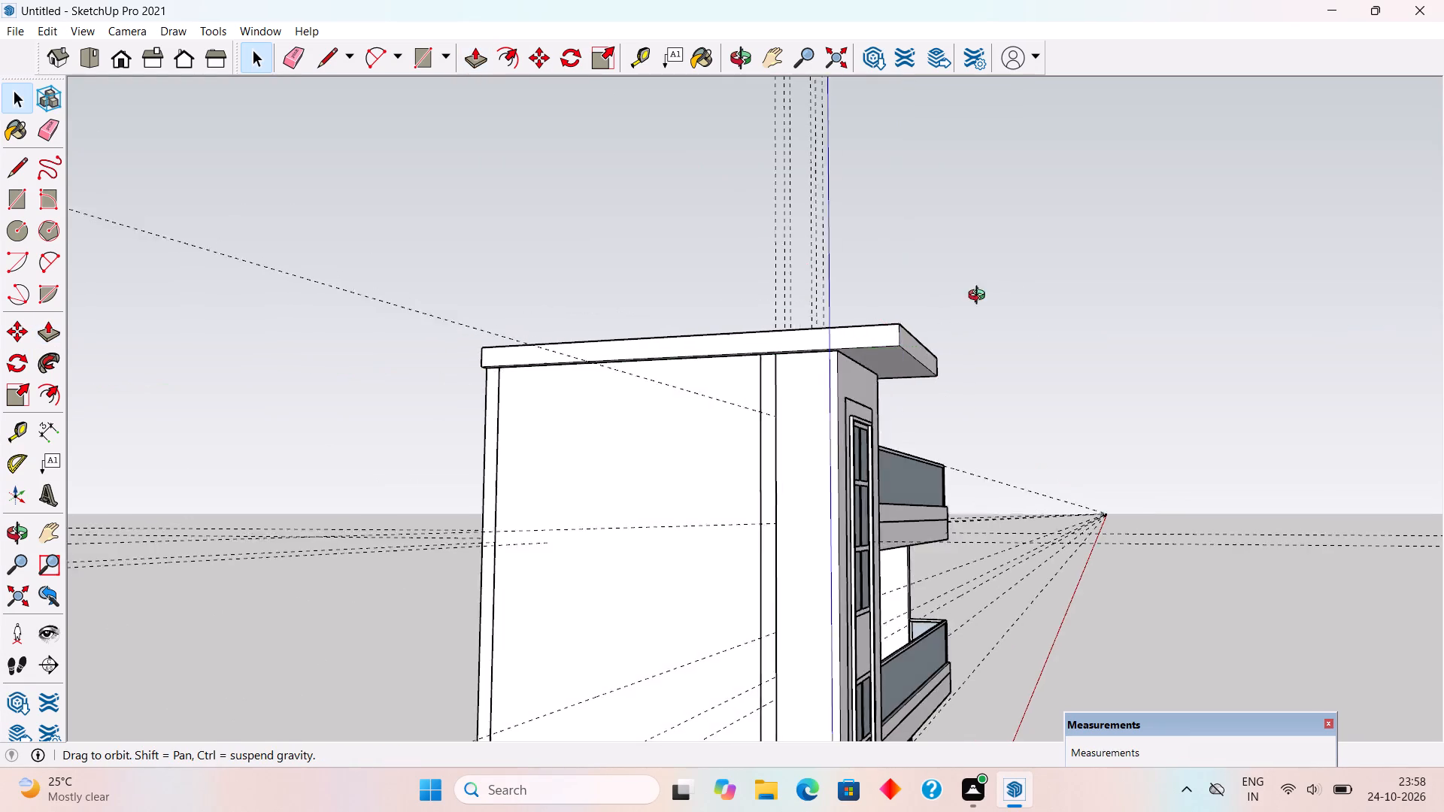
middle_click_drag(980, 297, 497, 308)
scroll(496, 308, "down", 2)
middle_click_drag(531, 388, 560, 376)
scroll(560, 376, "down", 1)
middle_click_drag(542, 384, 405, 445)
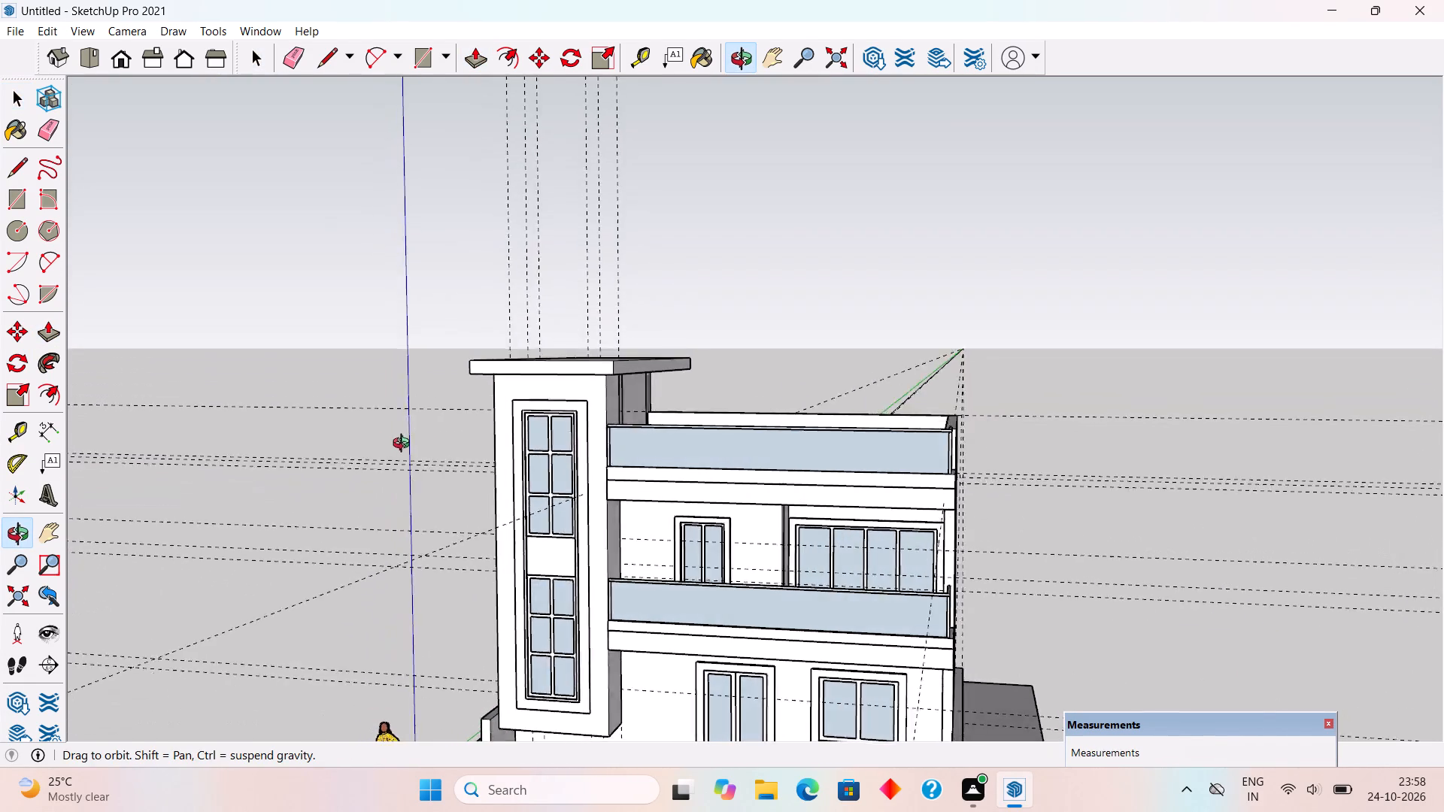
middle_click_drag(405, 445, 280, 412)
middle_click_drag(648, 444, 19, 587)
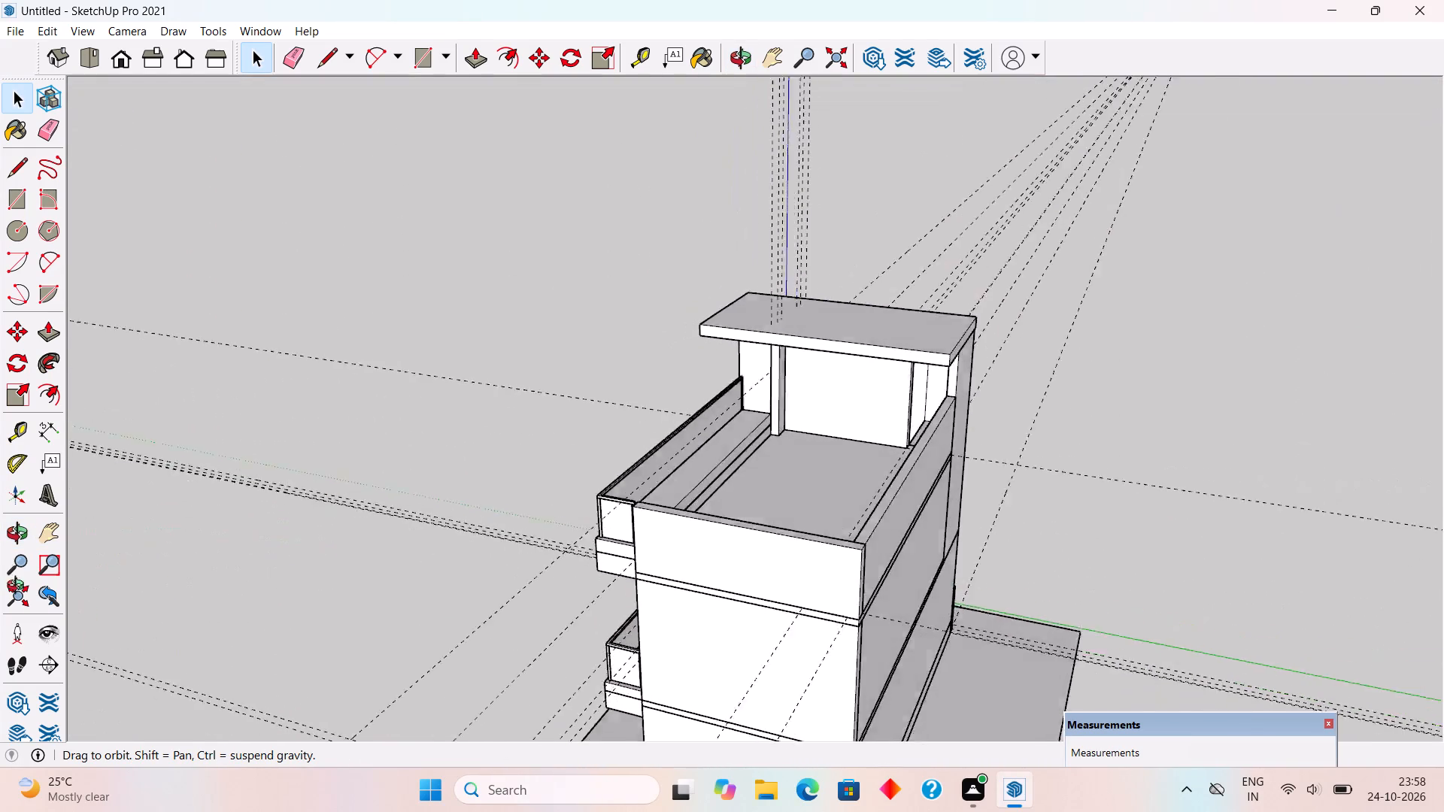
middle_click_drag(19, 587, 546, 489)
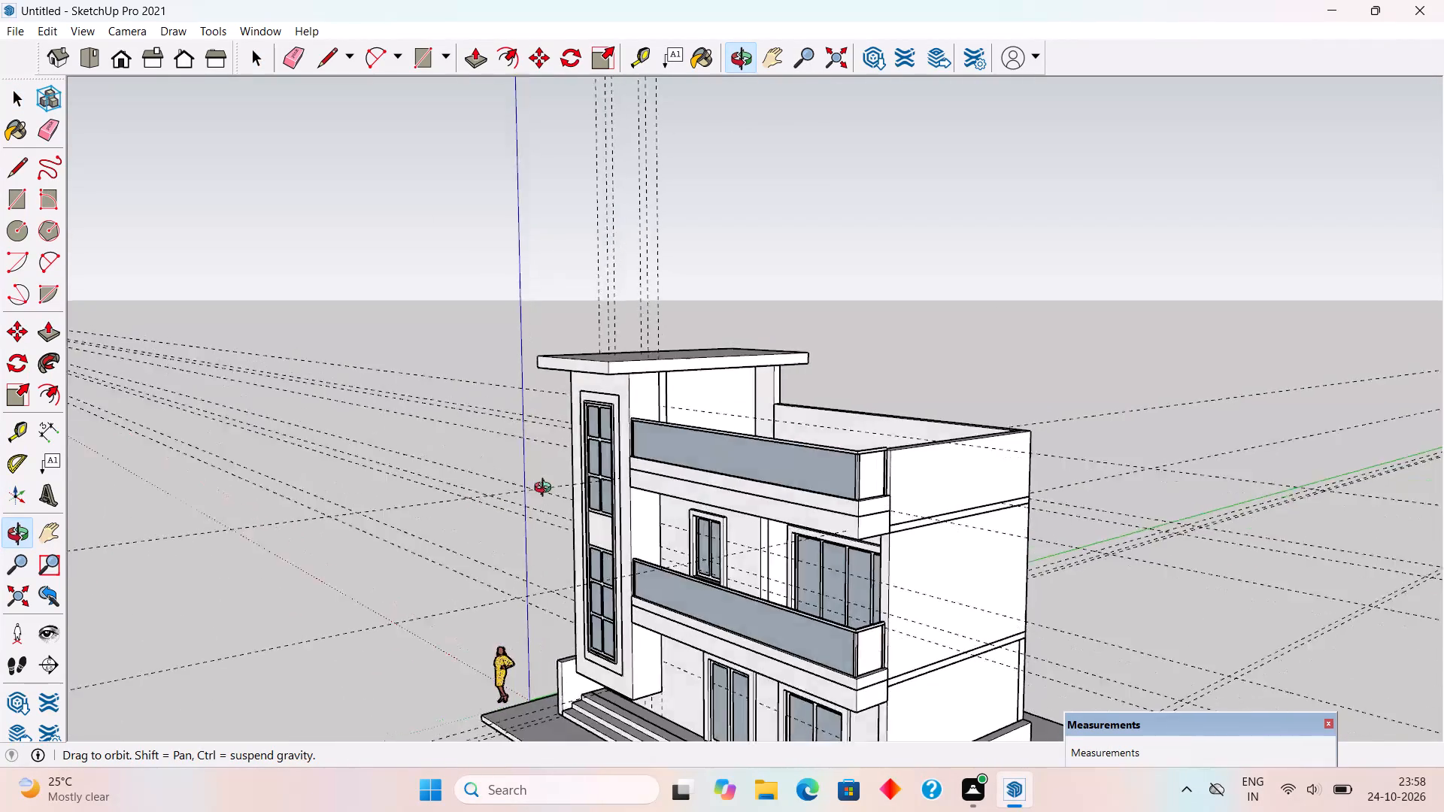
middle_click_drag(546, 489, 734, 409)
scroll(734, 409, "down", 2)
scroll(670, 345, "down", 4)
middle_click_drag(617, 470, 957, 547)
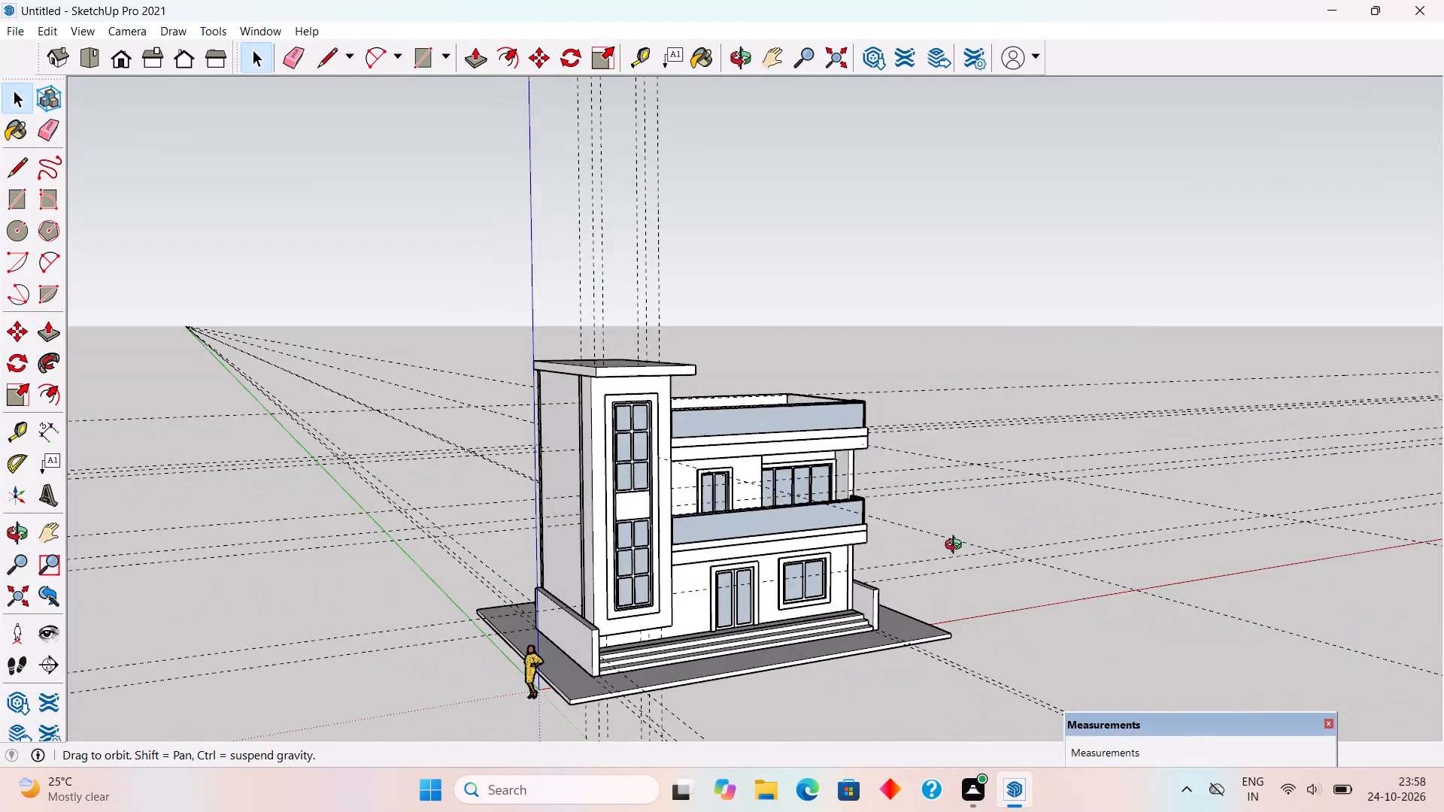
middle_click_drag(957, 547, 796, 524)
scroll(796, 524, "up", 2)
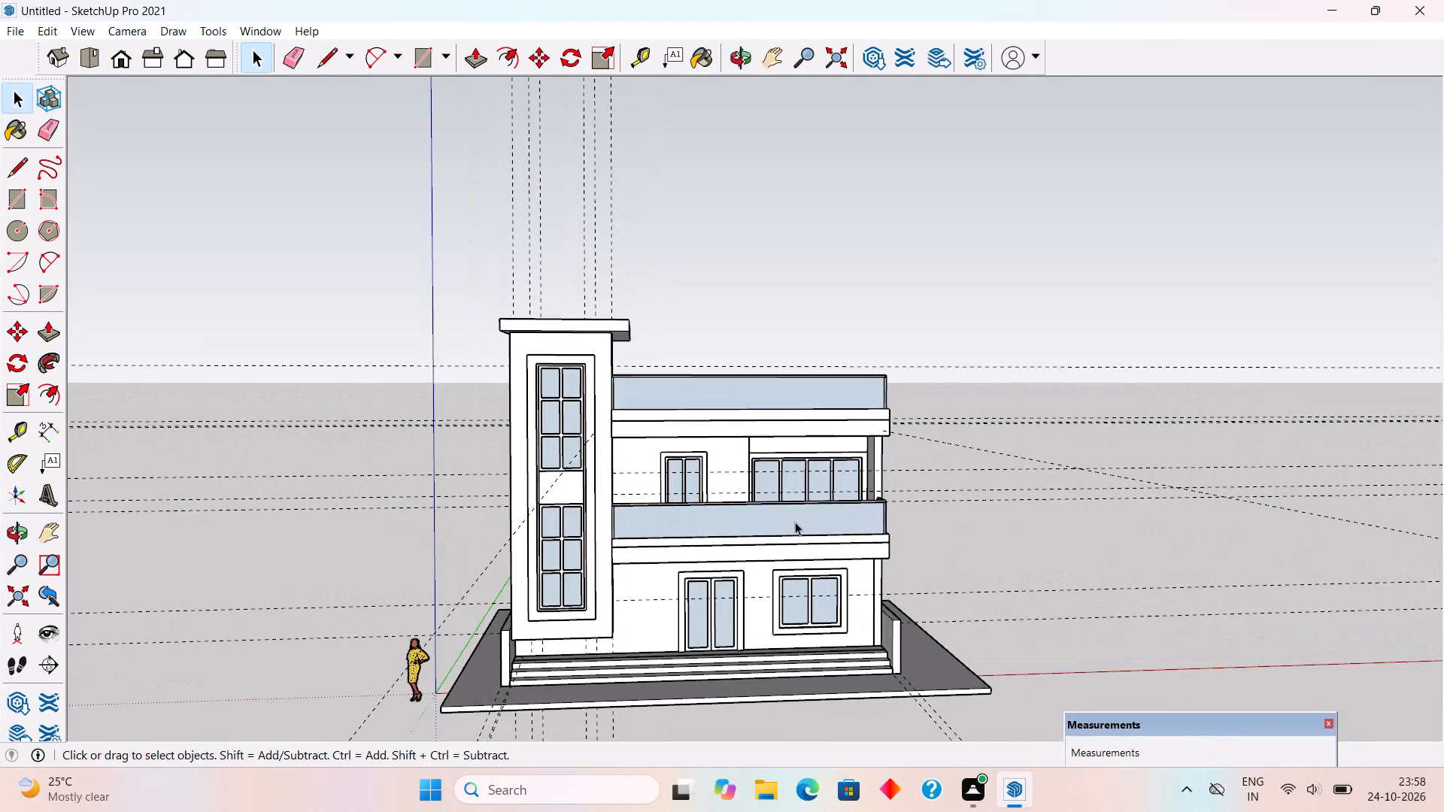
scroll(795, 522, "up", 3)
scroll(795, 522, "down", 2)
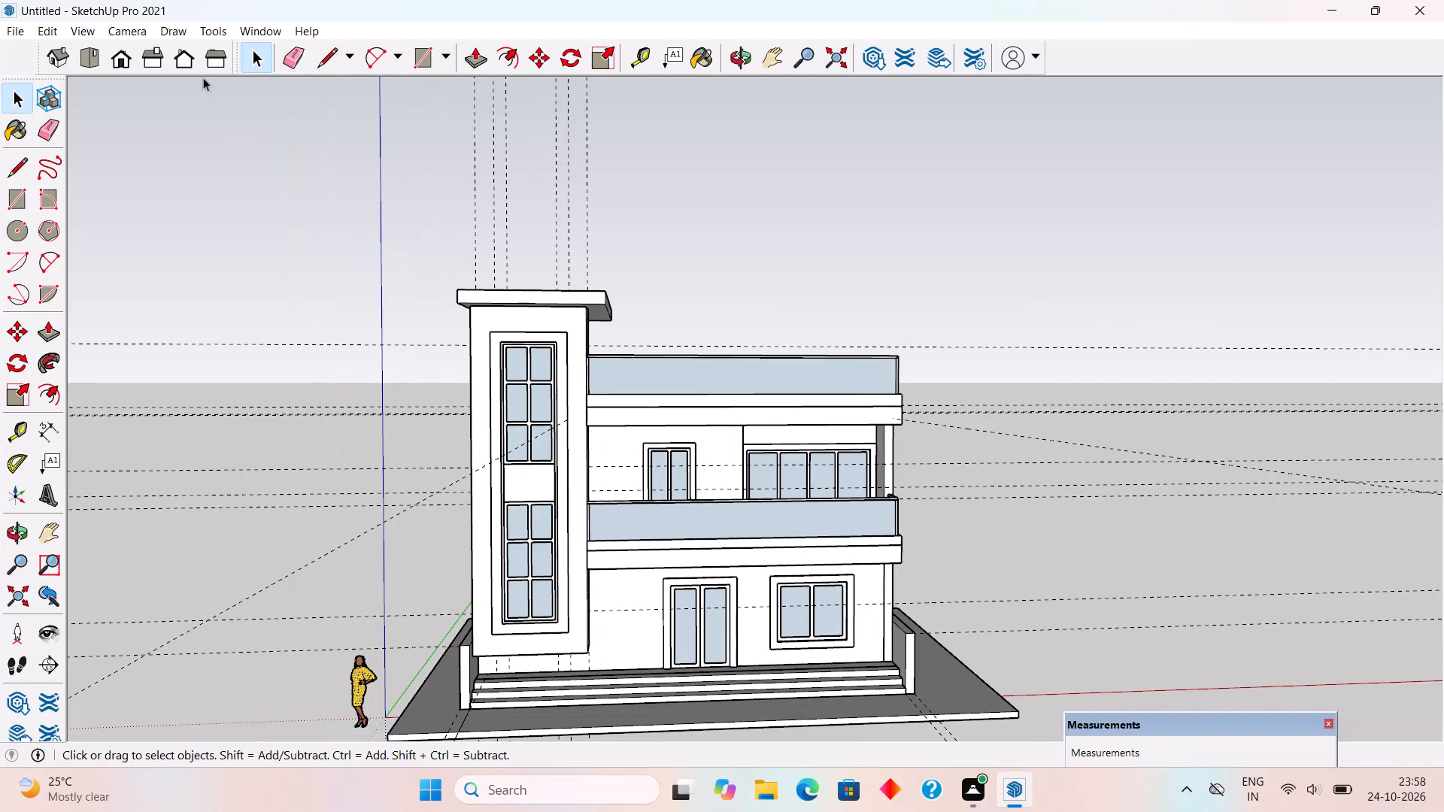
Delete all the construction guides from the model.
left_click(46, 30)
left_click(120, 190)
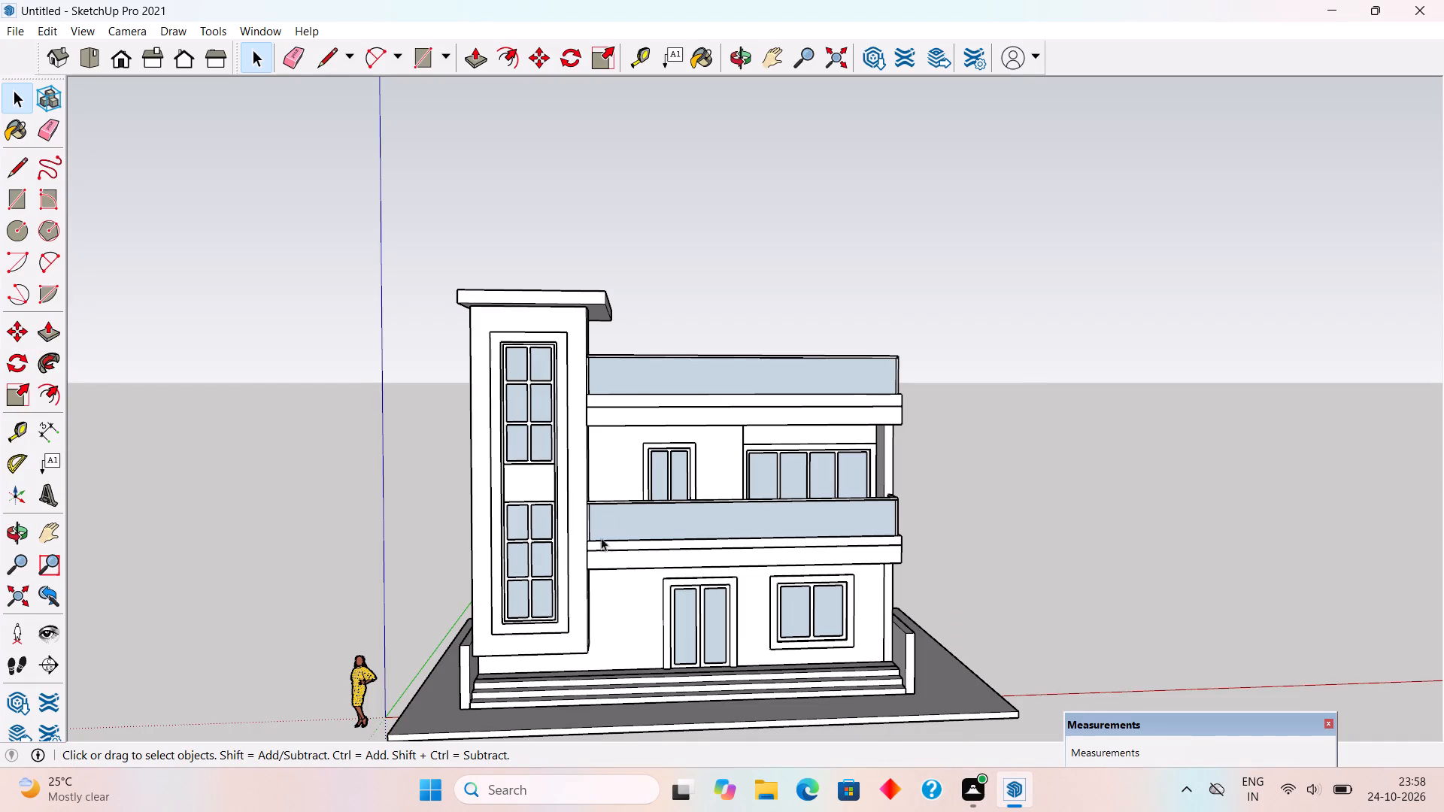
Paint the upper terrace's front railing panel with Translucent Glass Gray from the Glass and Mirrors materials.
scroll(629, 380, "down", 5)
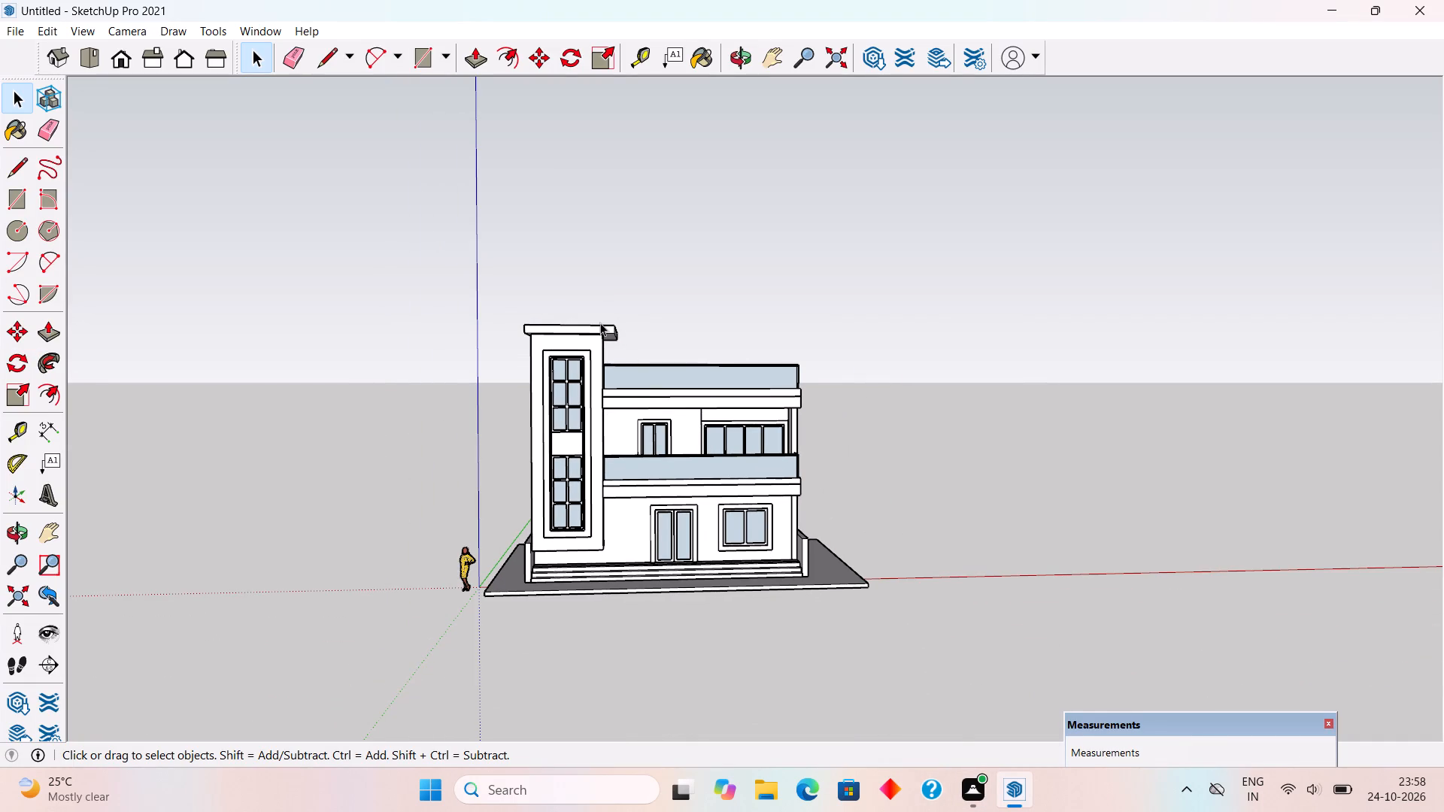
scroll(603, 321, "down", 4)
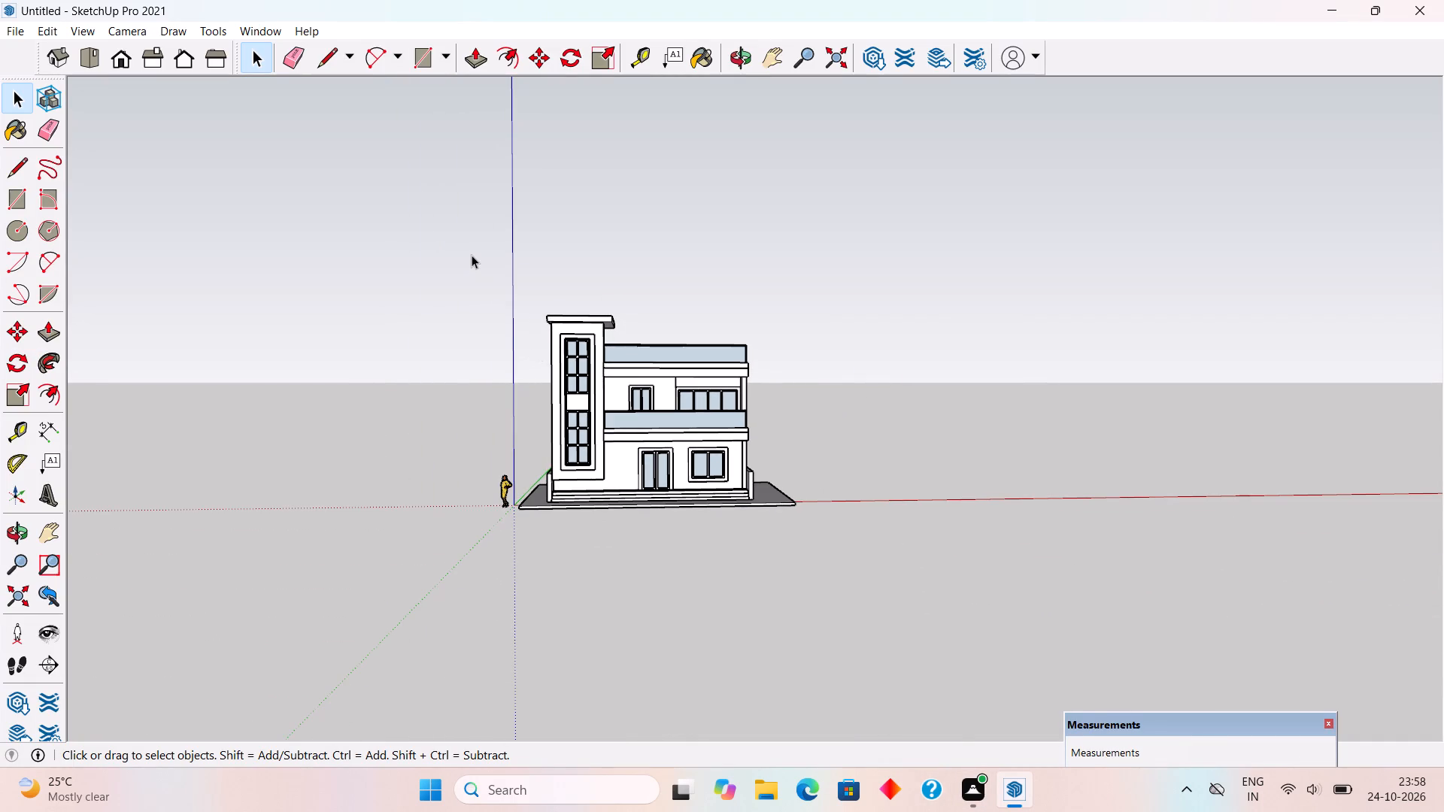
scroll(471, 277, "down", 4)
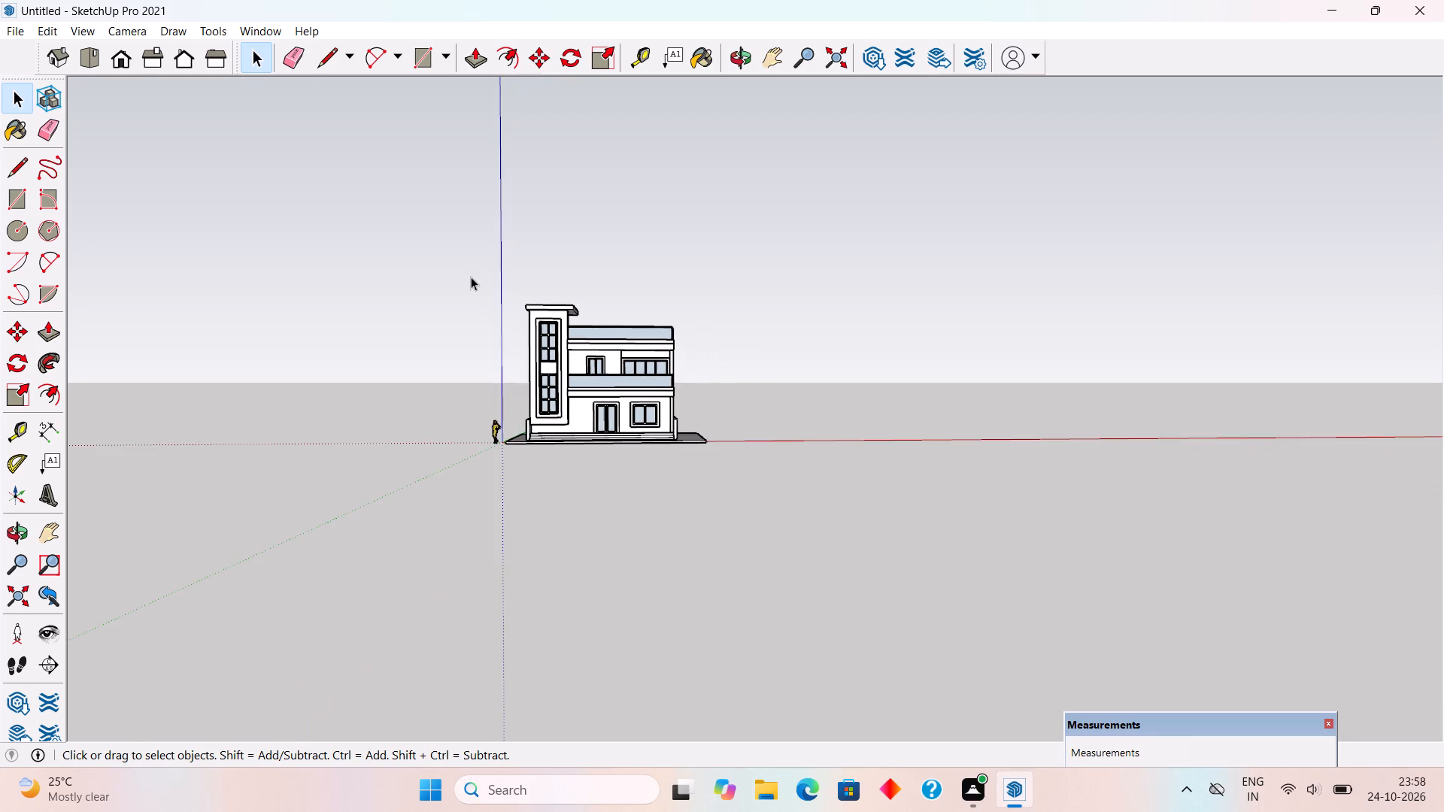
scroll(478, 340, "up", 13)
scroll(626, 414, "up", 2)
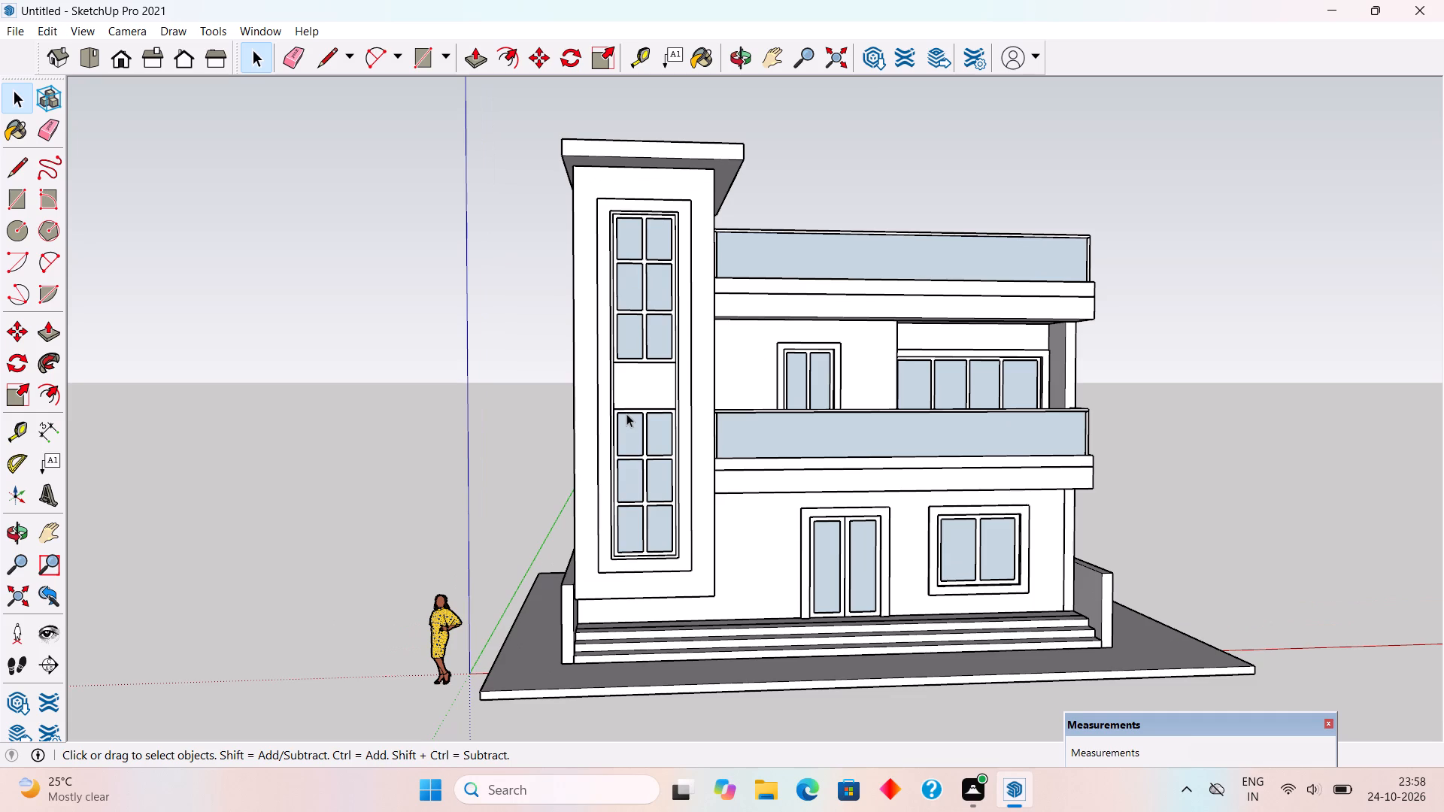
key("b")
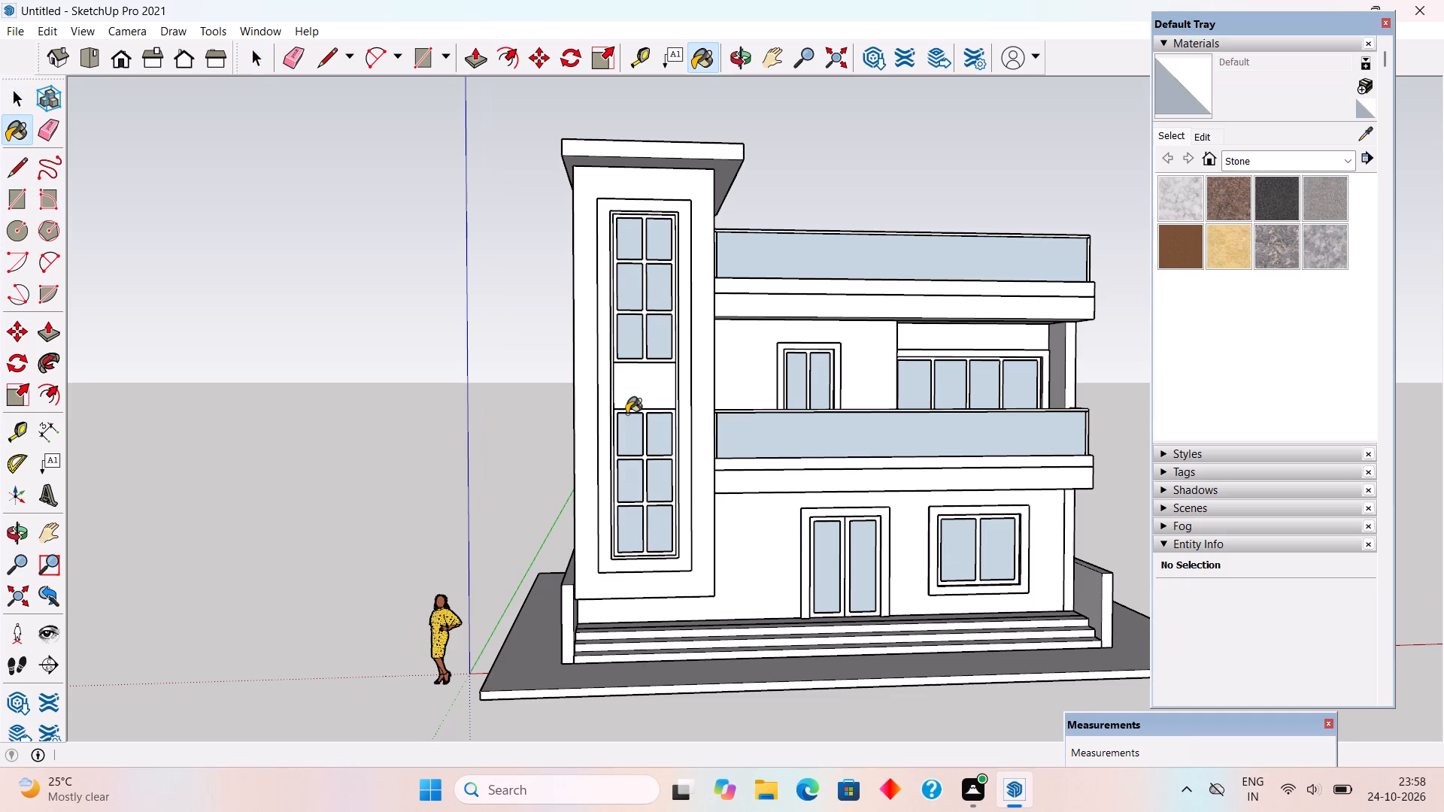
left_click(1323, 162)
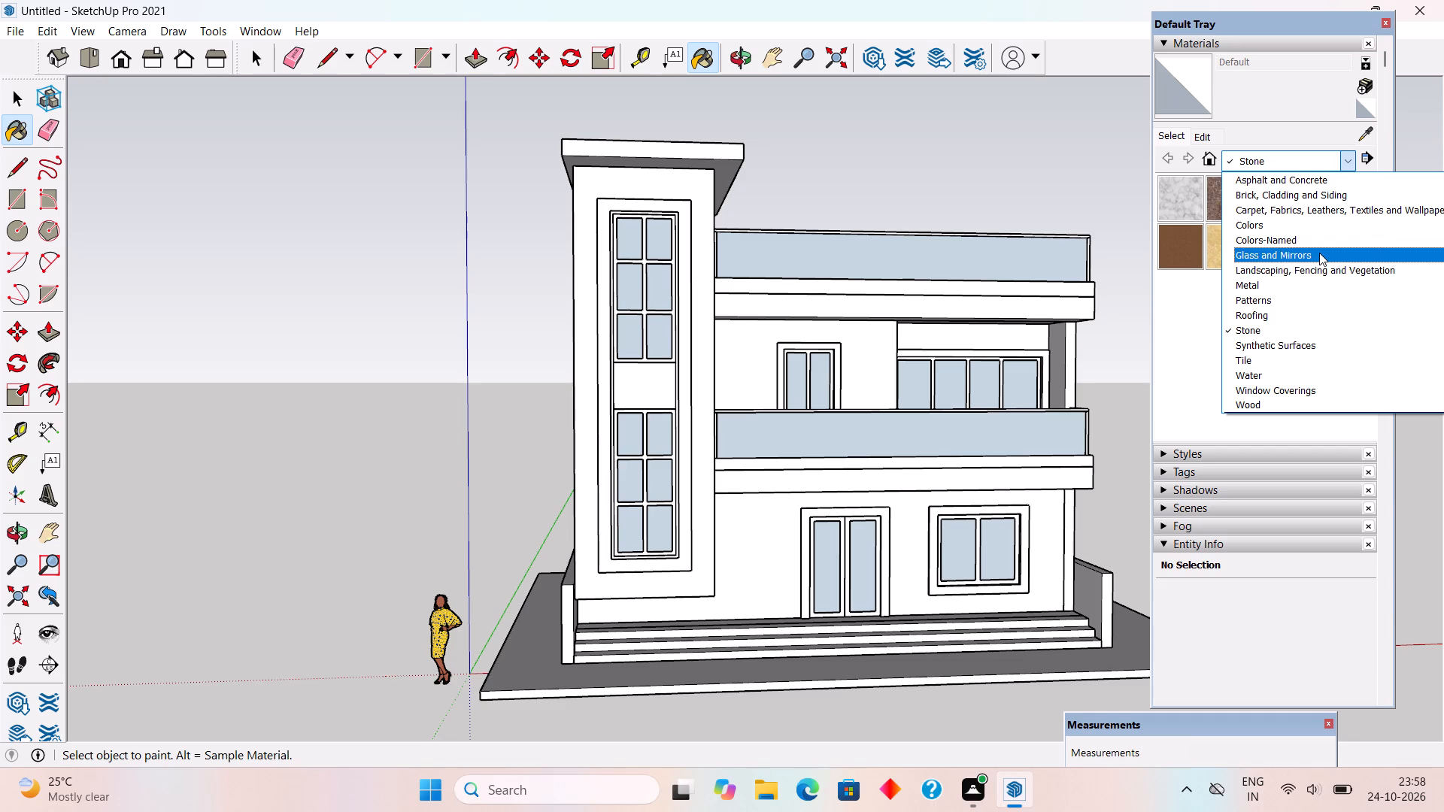
left_click(1319, 253)
left_click(1319, 253)
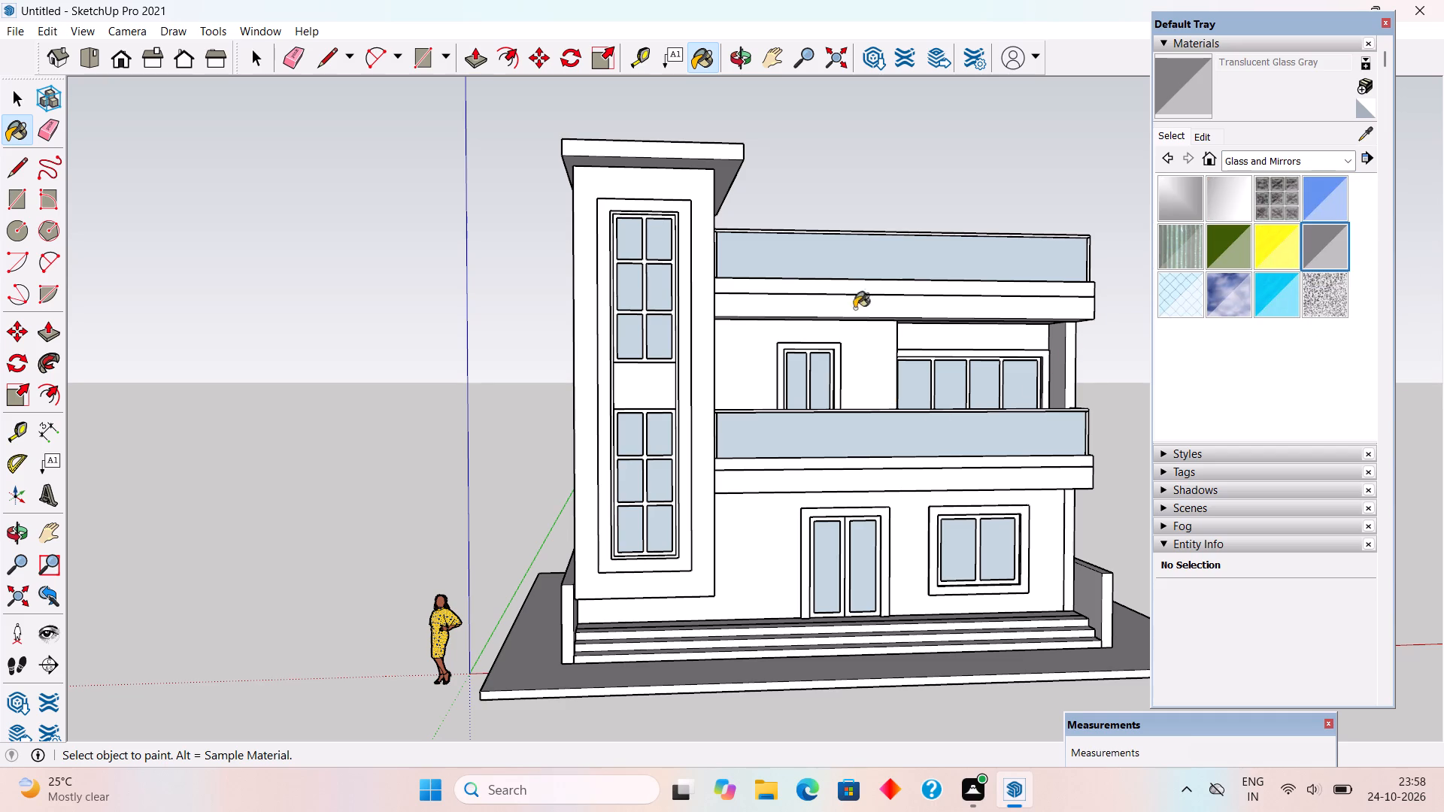
left_click(850, 263)
Apply Translucent Glass Gray to both panes of the first floor's narrow opening and all four panes of its wide window.
scroll(848, 287, "up", 2)
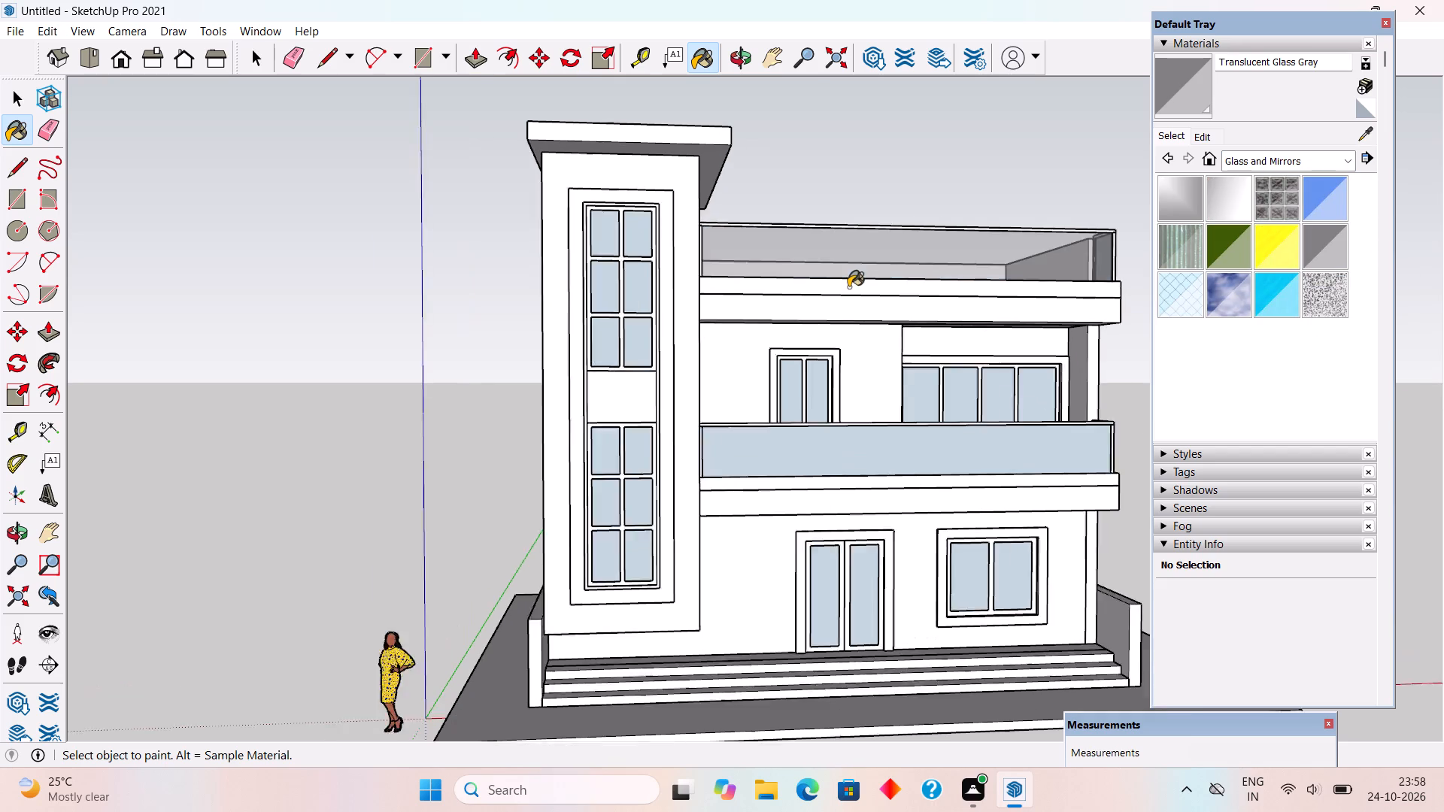
scroll(848, 287, "up", 2)
left_click(815, 398)
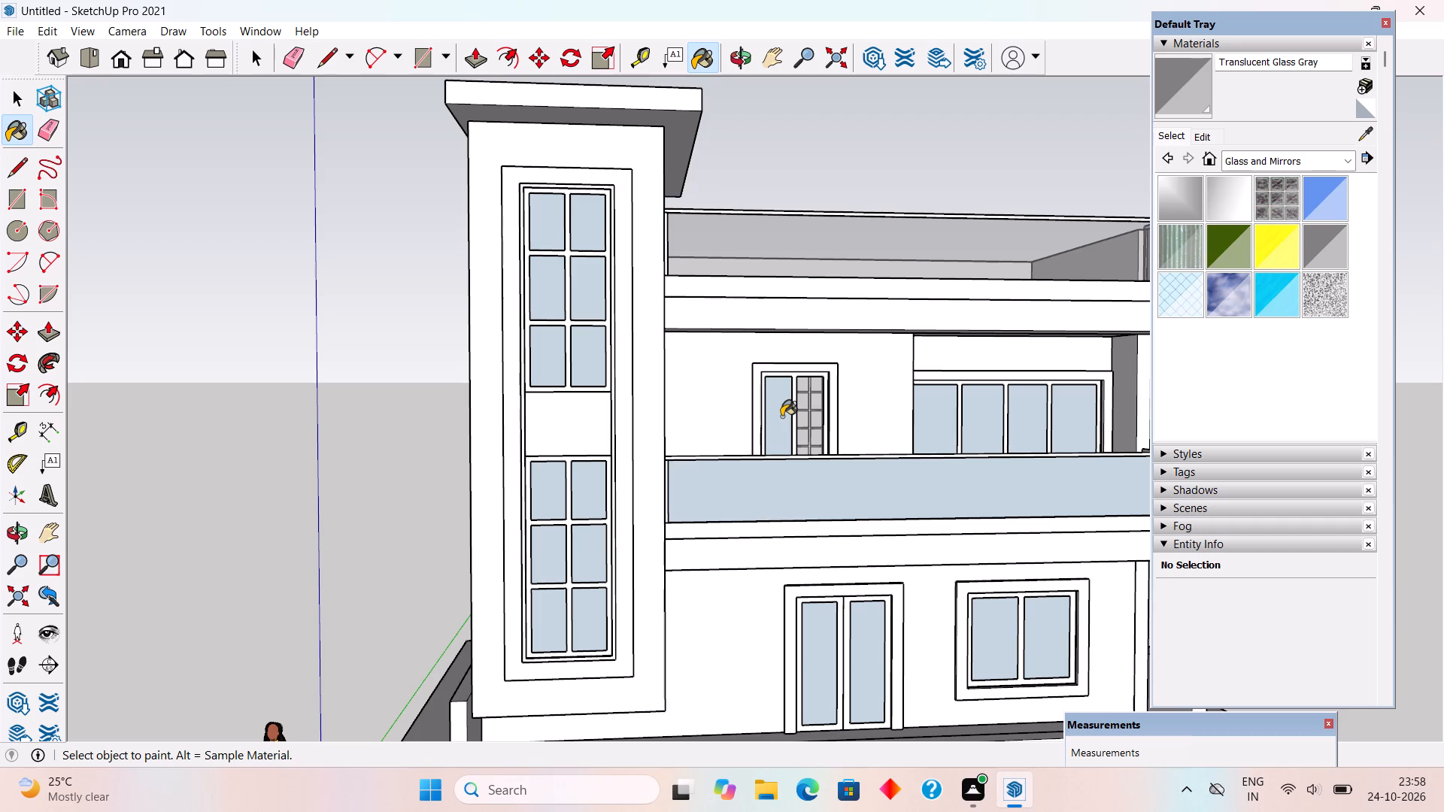
left_click(781, 417)
left_click(945, 424)
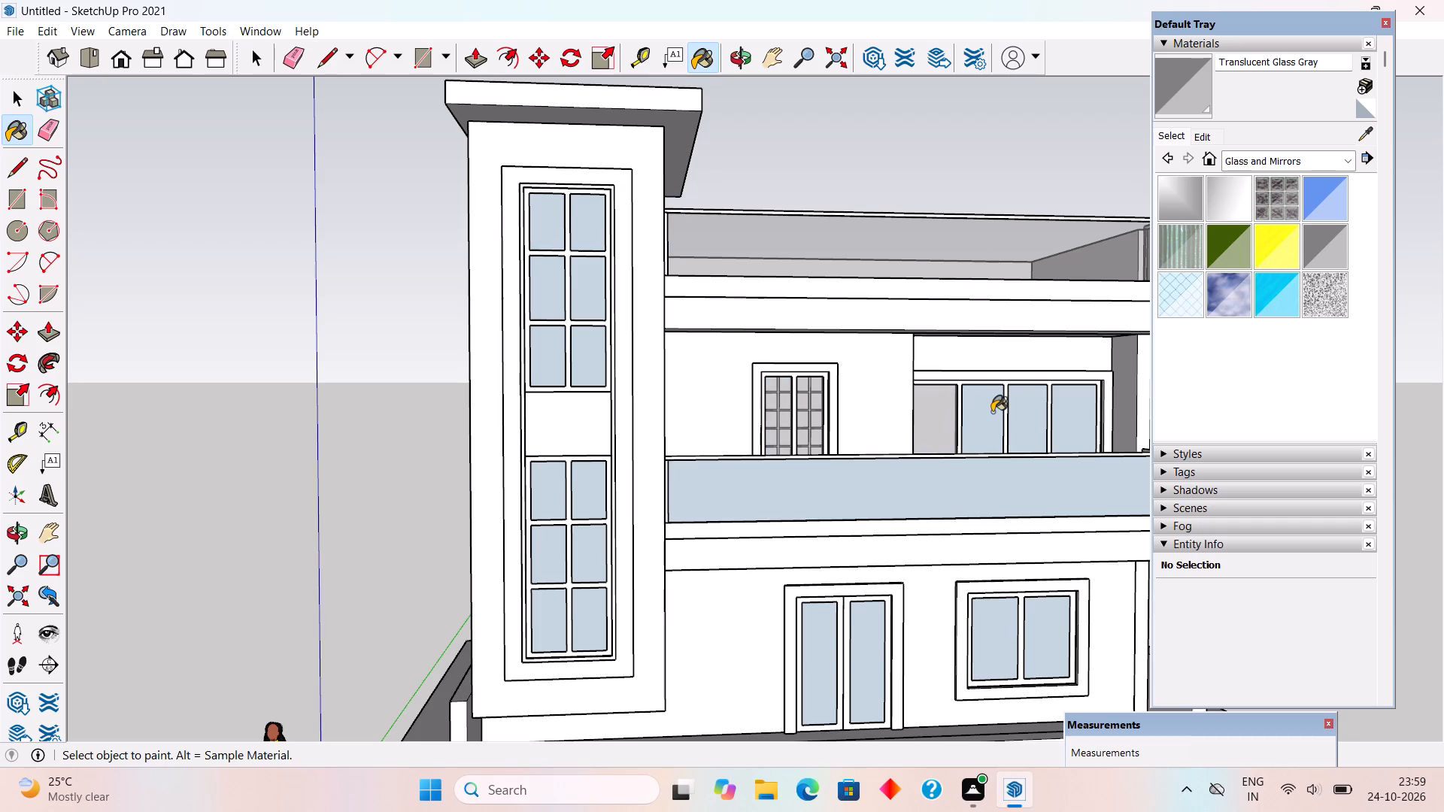
left_click(992, 412)
left_click(1031, 411)
left_click(1079, 416)
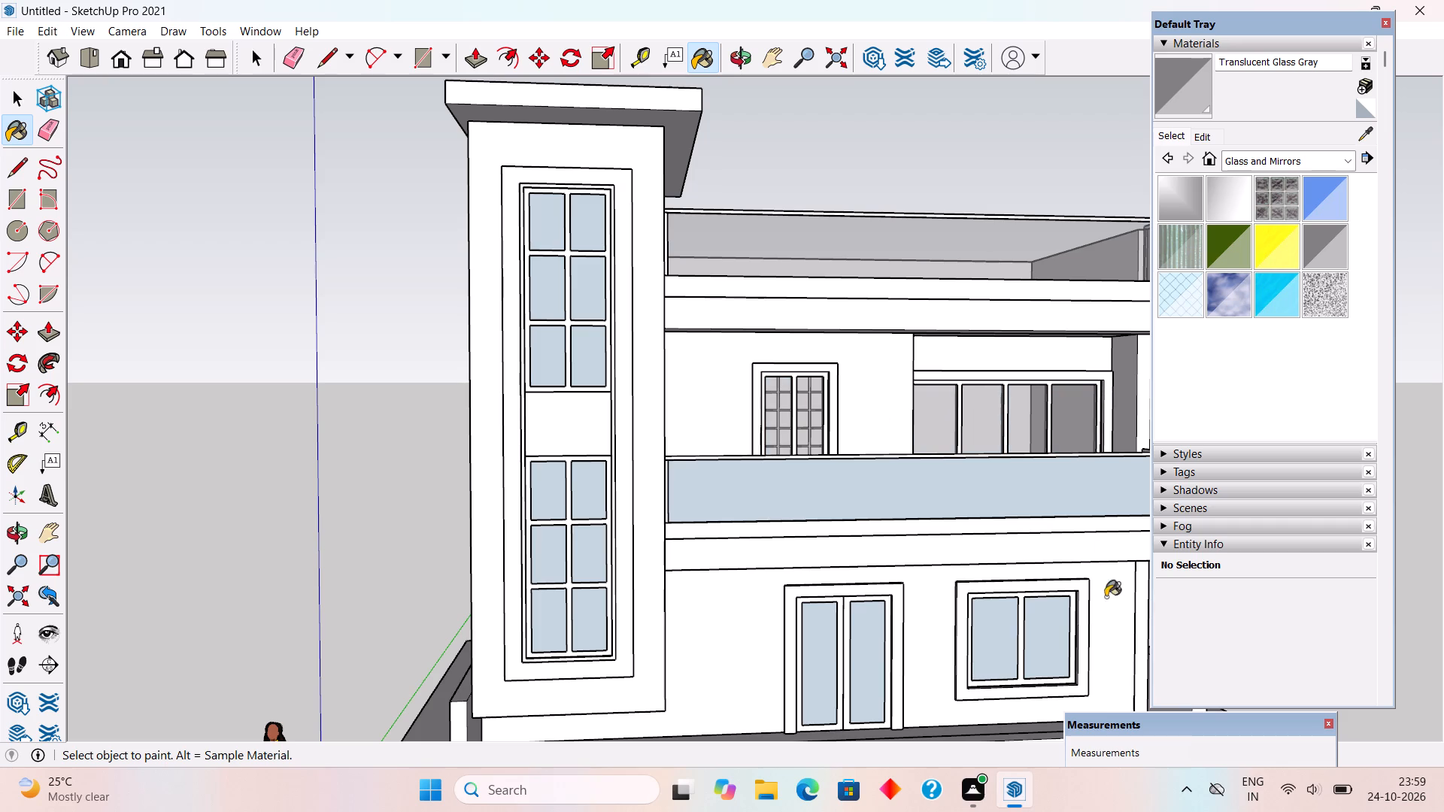
Apply Translucent Glass Gray to both panes of the ground-floor window and both panes of the entrance door.
left_click(1057, 626)
left_click(1009, 638)
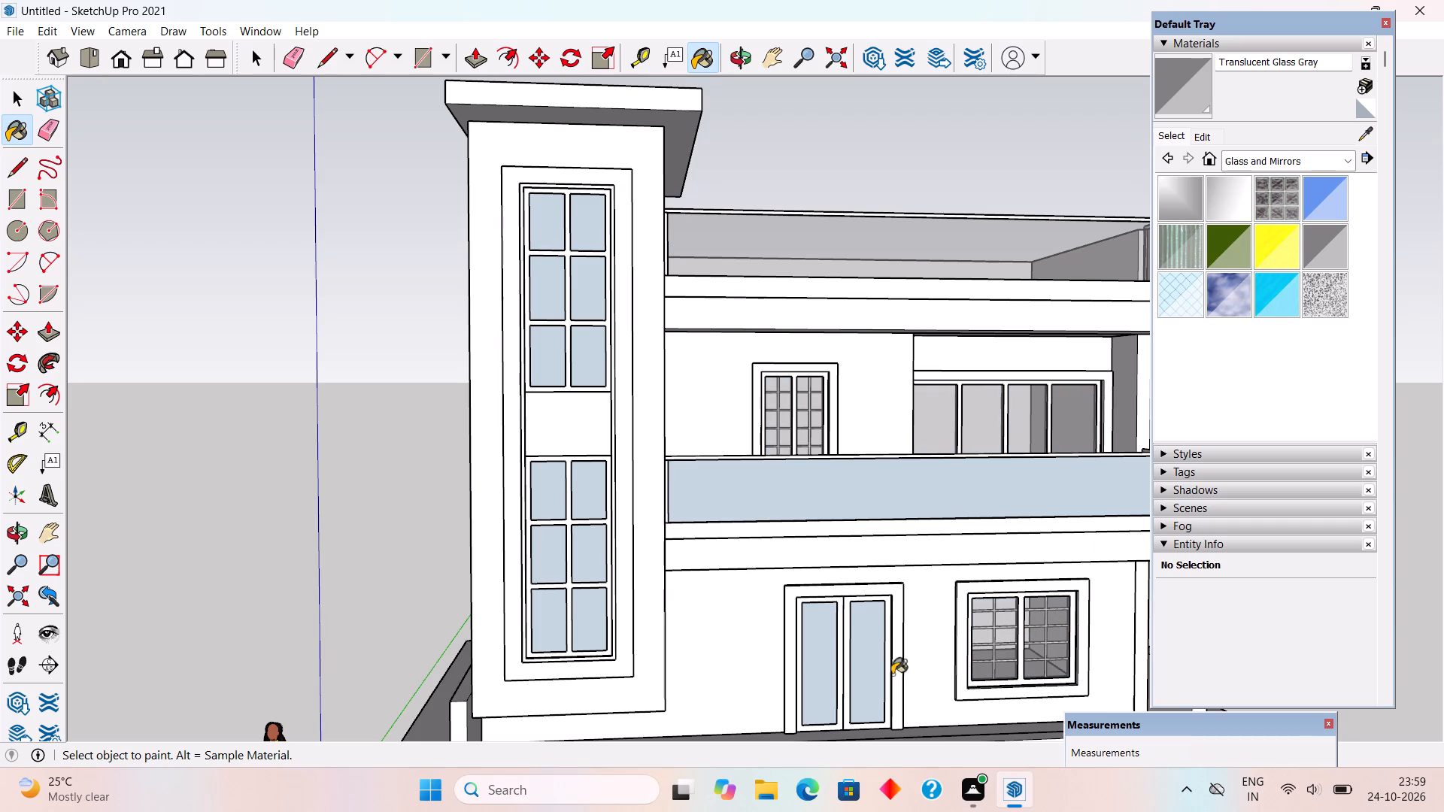
left_click(874, 664)
left_click(821, 664)
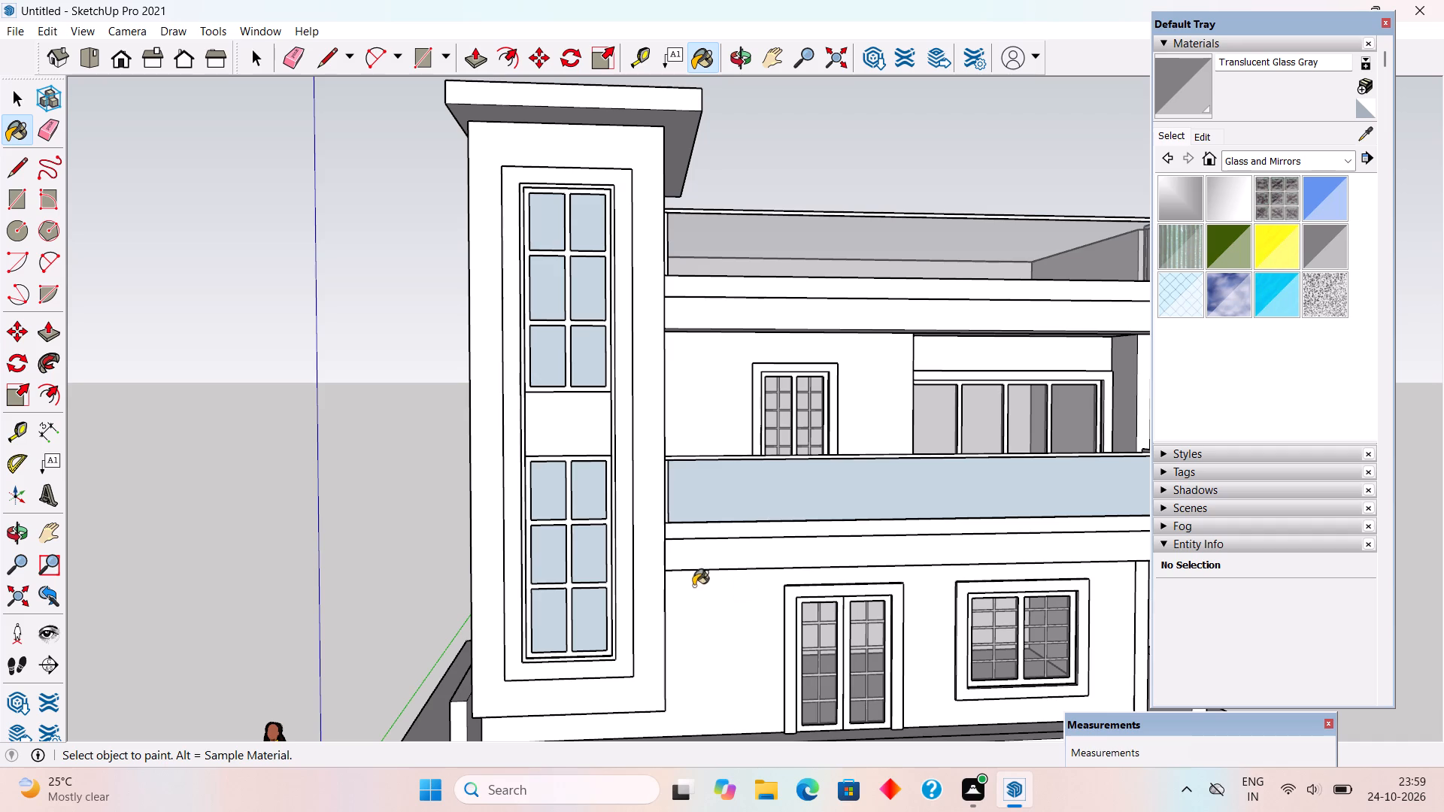
Apply Translucent Glass Gray to all six panes of the tower's lower window.
left_click(587, 498)
left_click(538, 496)
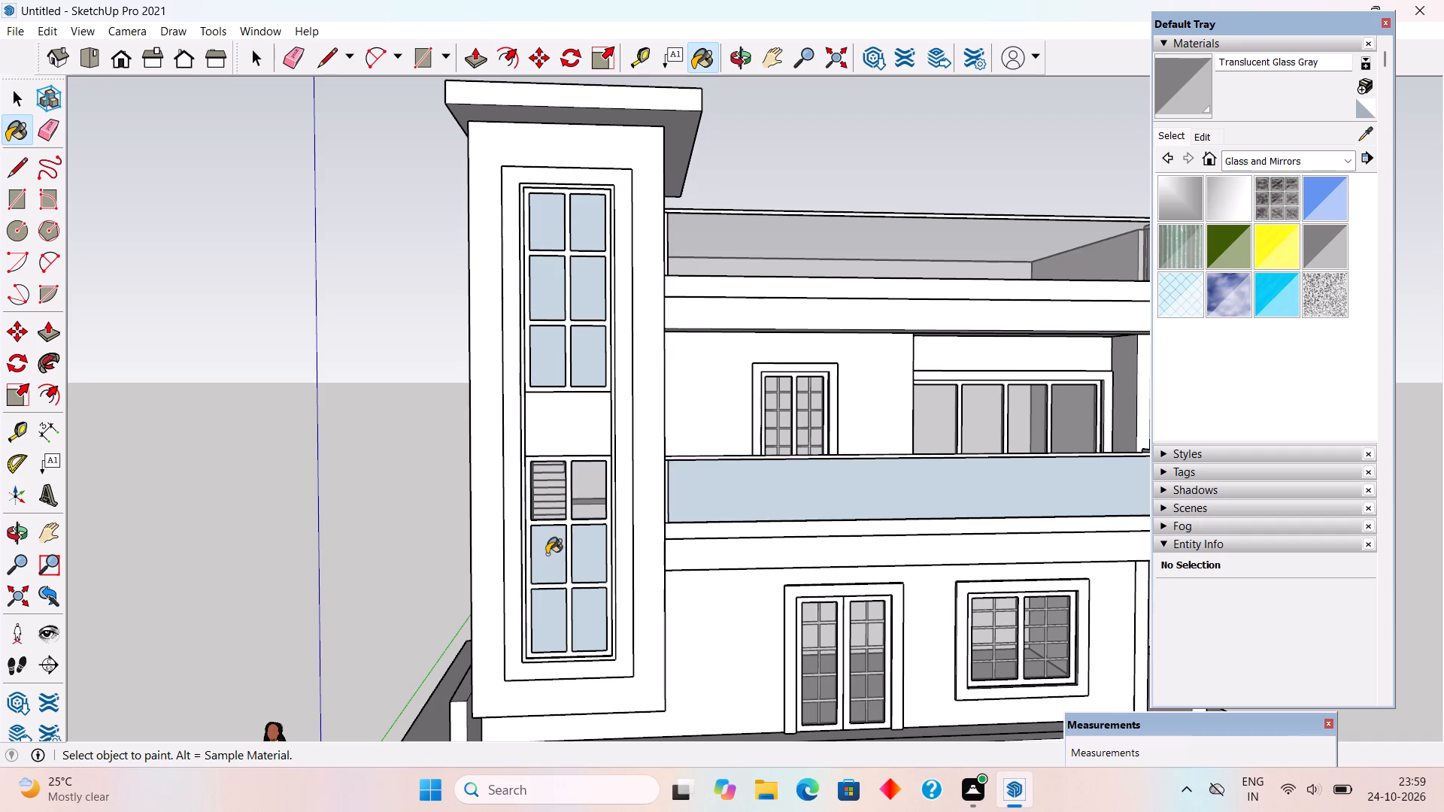
left_click(547, 554)
left_click(544, 629)
left_click(580, 625)
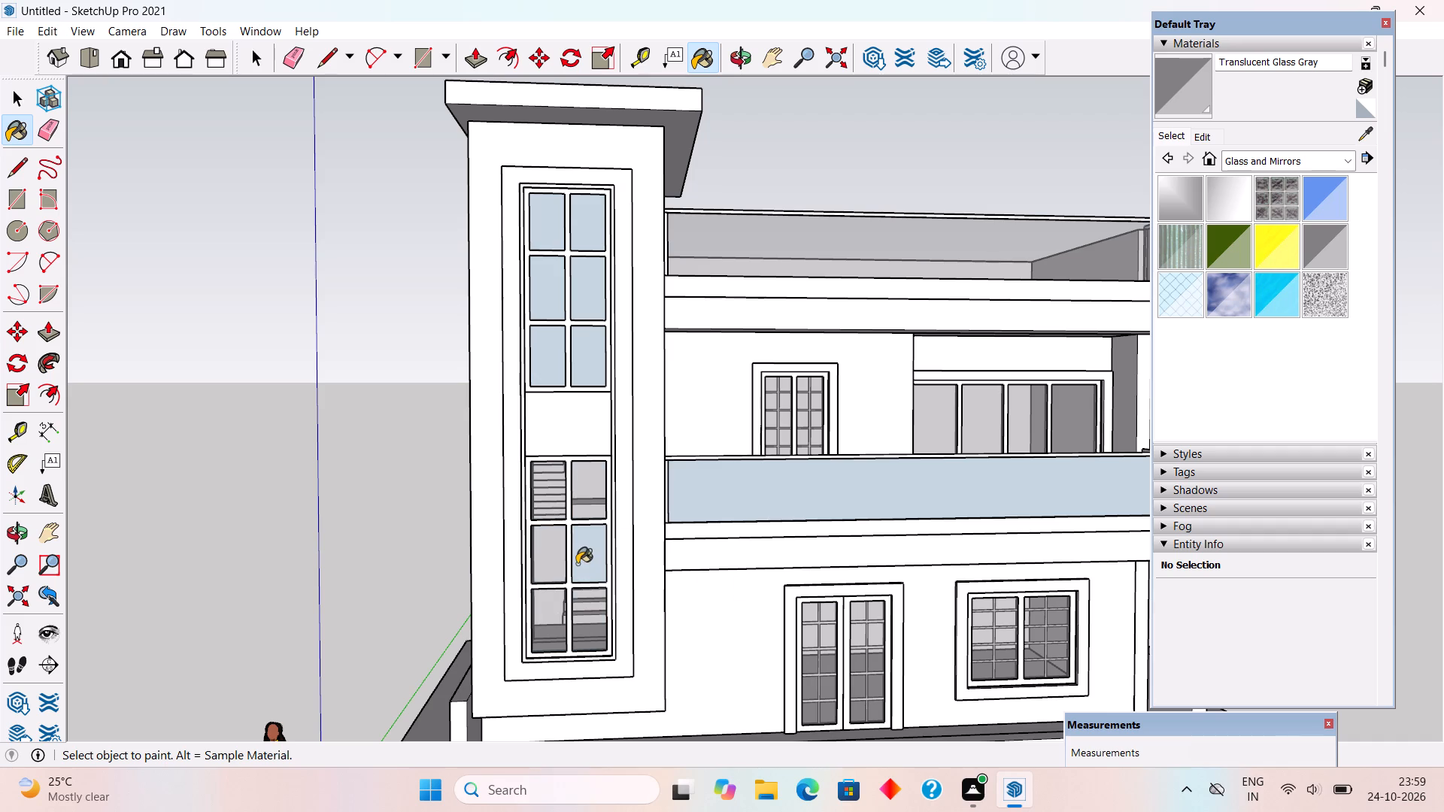
left_click(577, 562)
Apply Translucent Glass Gray to all six panes of the tower's upper window.
left_click(592, 352)
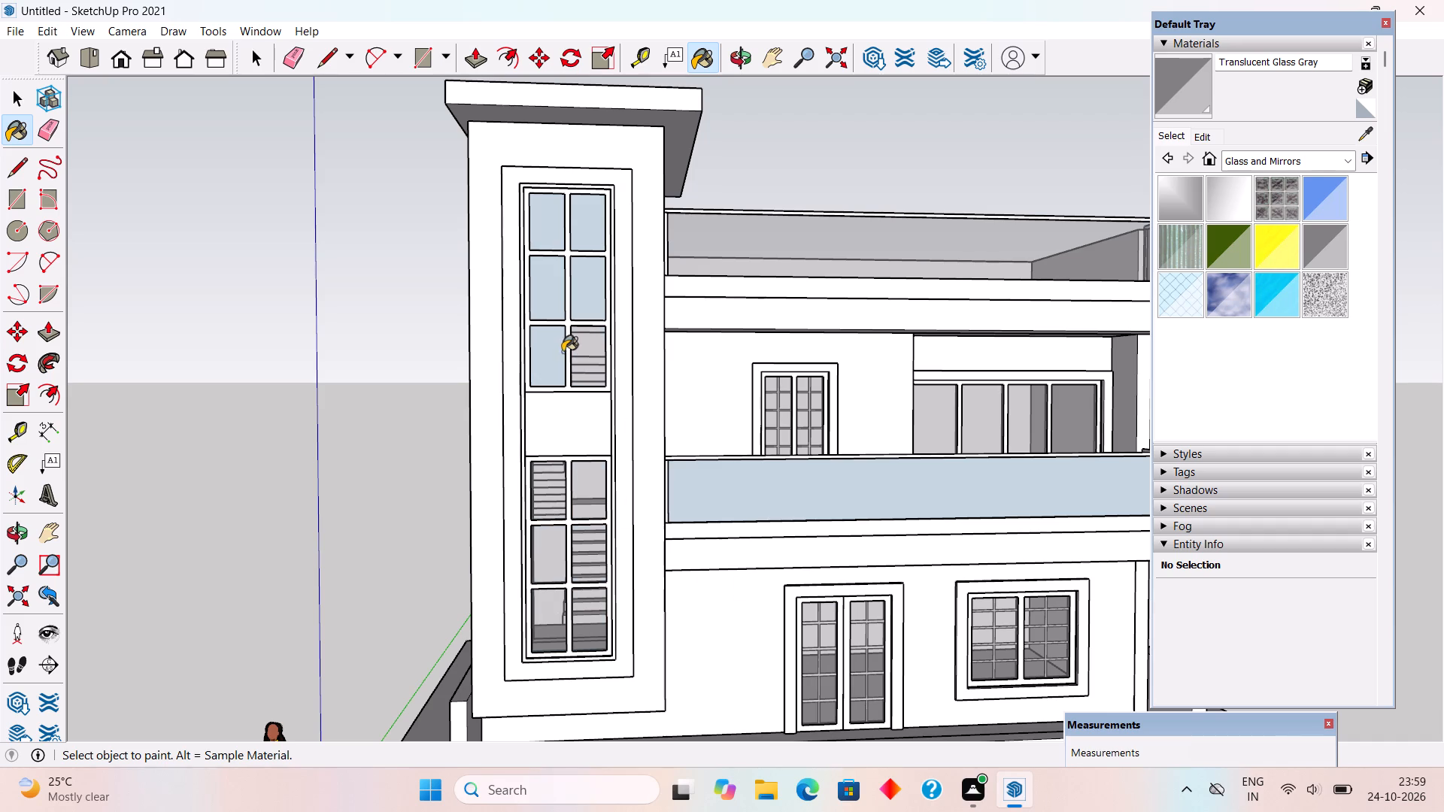
left_click(559, 352)
left_click(595, 295)
left_click(551, 277)
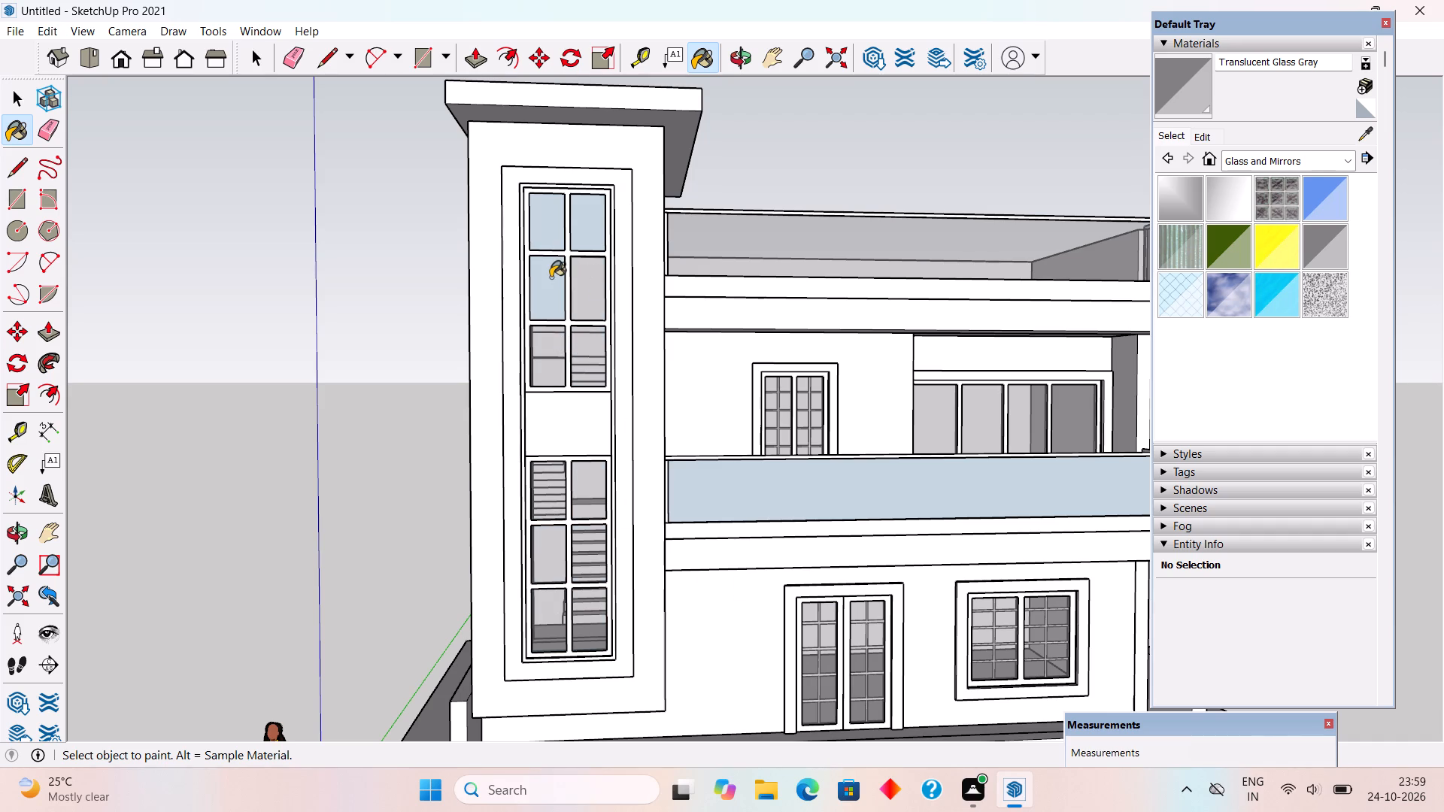
left_click(551, 232)
left_click(578, 233)
Paint the first-floor balcony's front railing panel with Translucent Glass Gray.
middle_click_drag(681, 358, 760, 435)
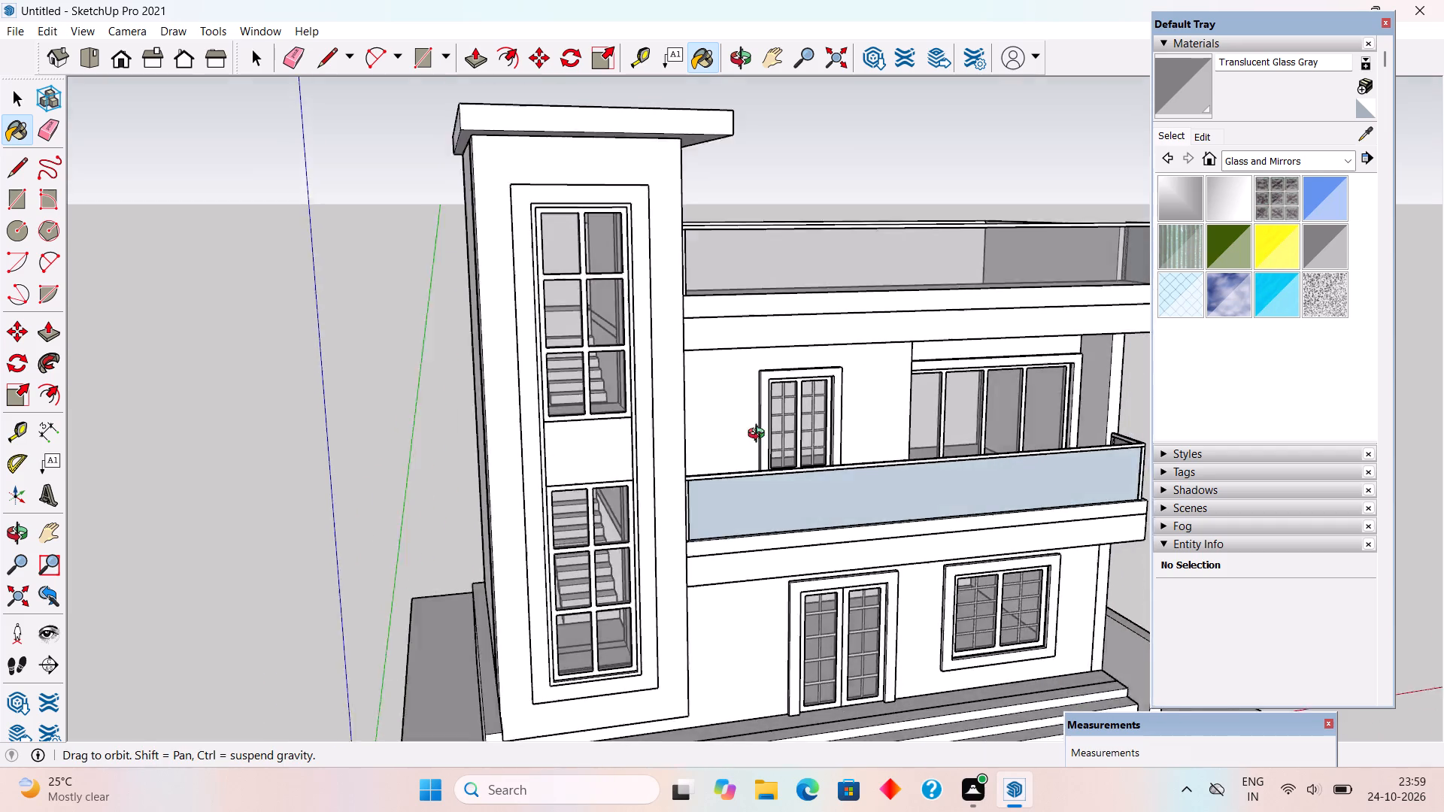
middle_click_drag(760, 435, 523, 397)
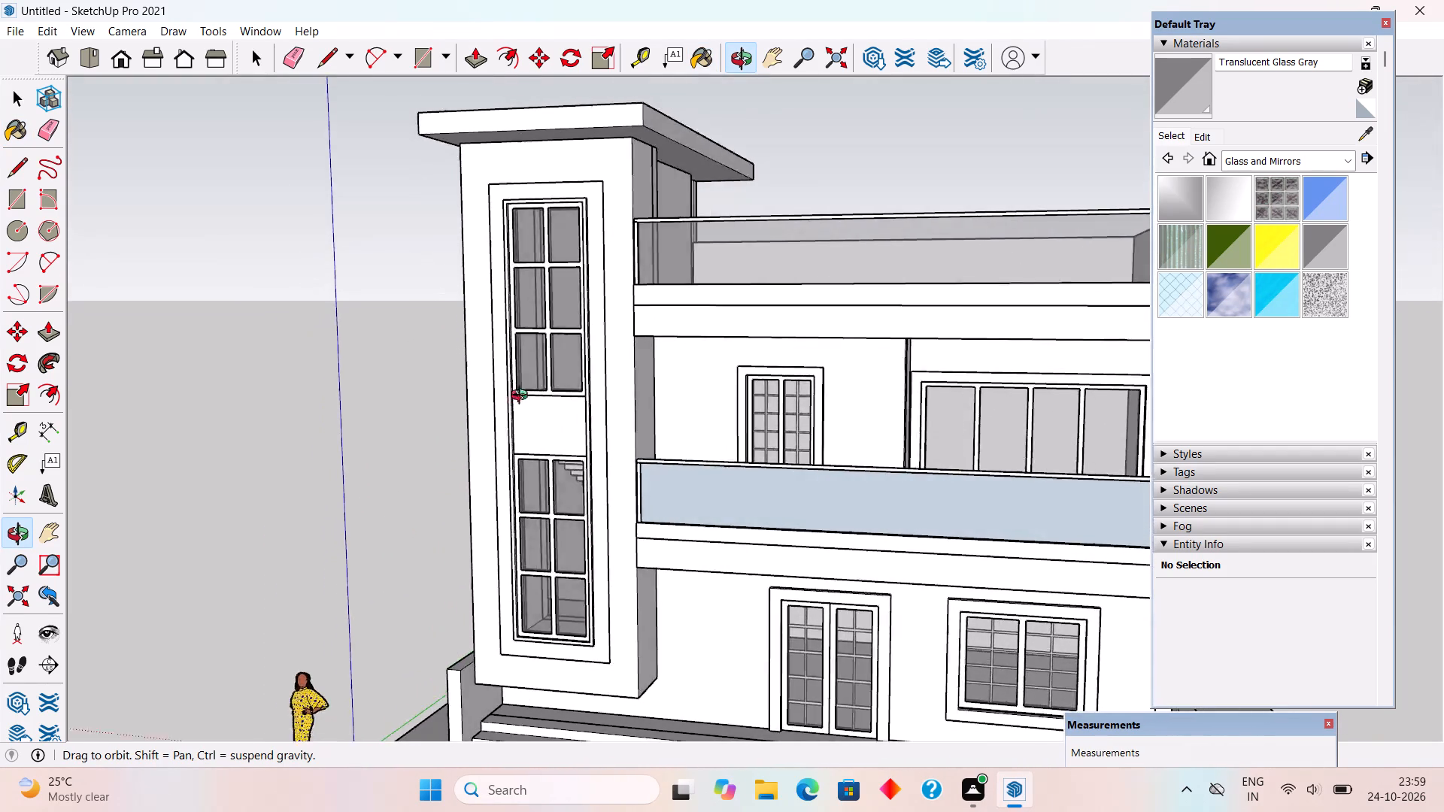
middle_click_drag(523, 397, 708, 417)
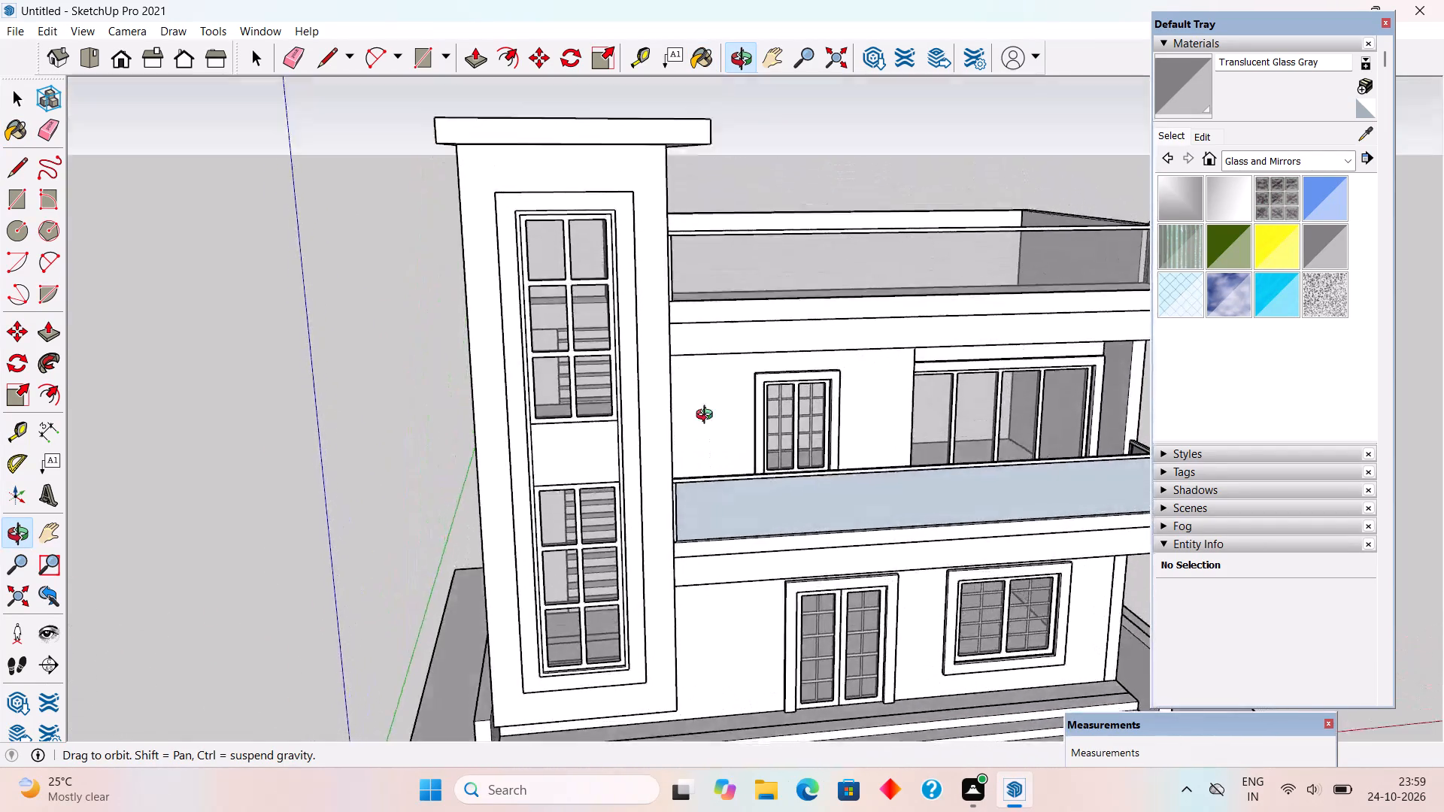
middle_click_drag(708, 417, 713, 424)
scroll(713, 424, "down", 2)
middle_click_drag(753, 520, 702, 481)
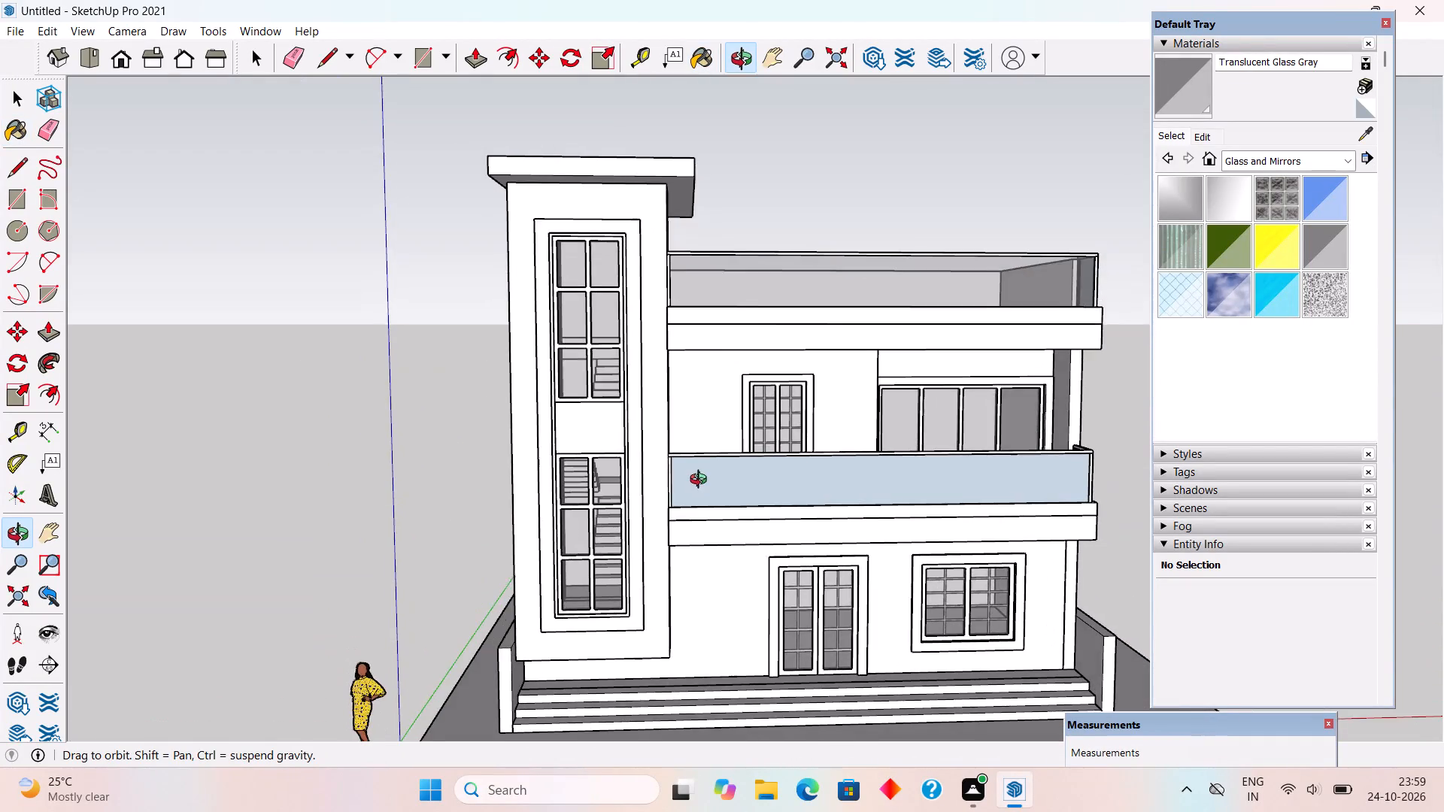
middle_click_drag(702, 481, 732, 505)
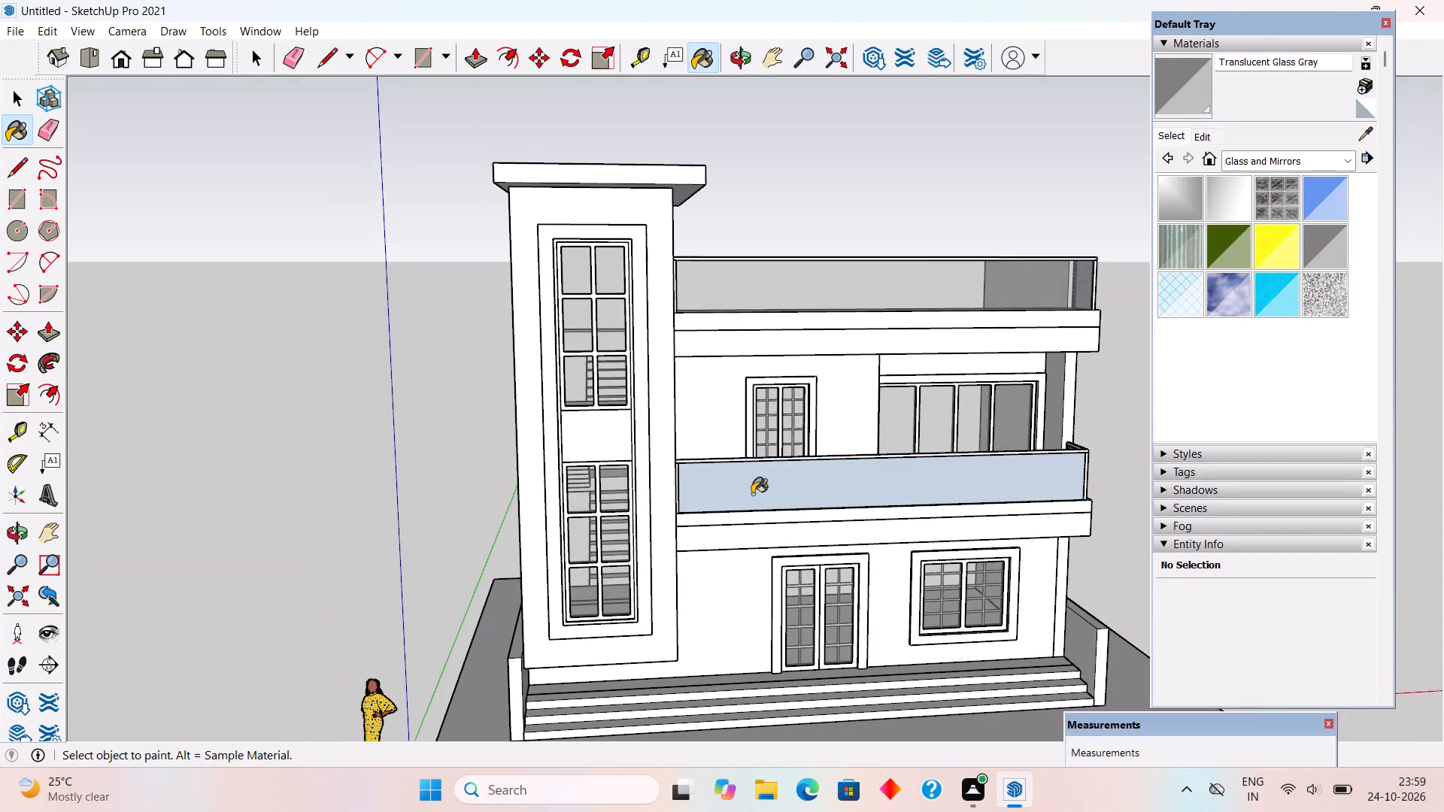
left_click(756, 488)
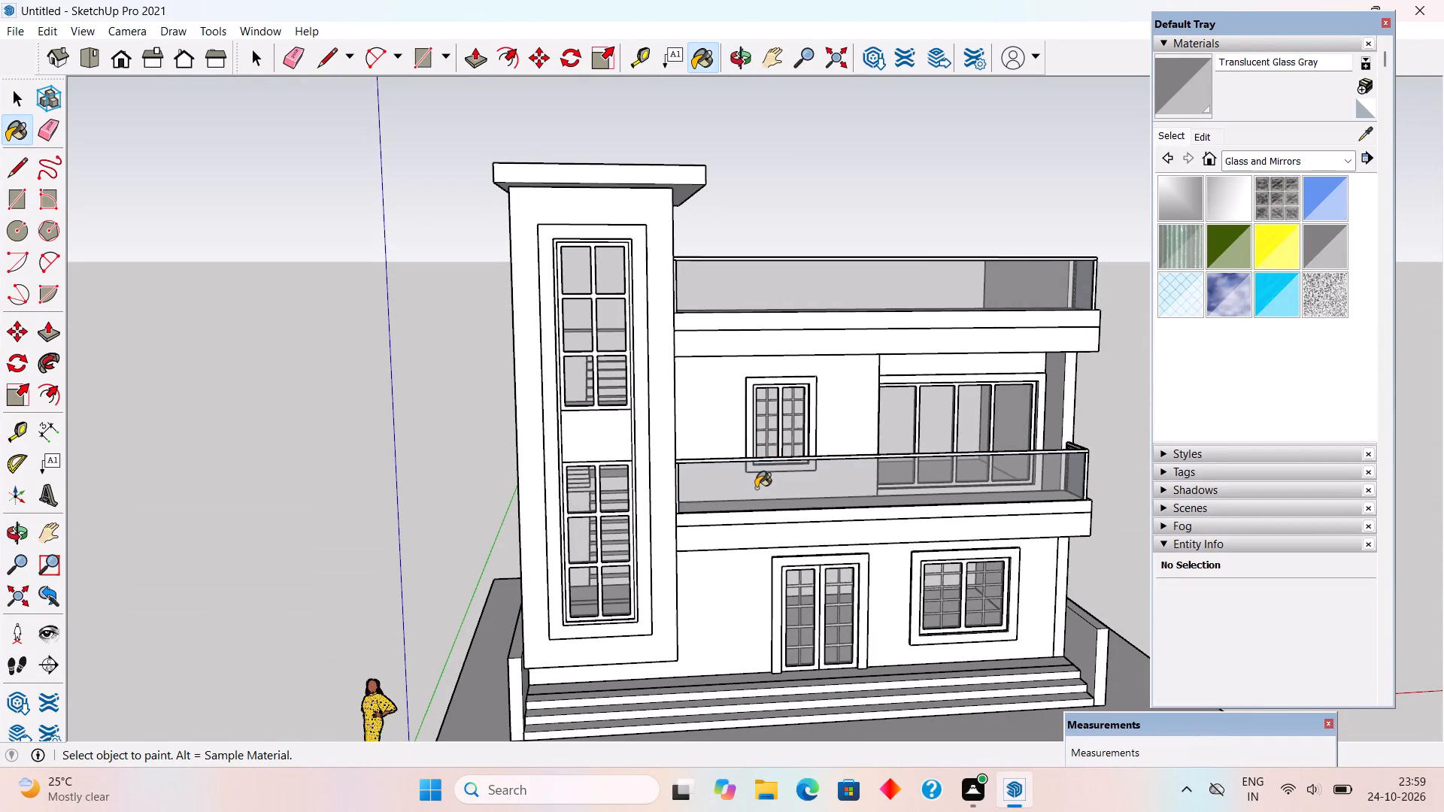
Paint the frames of the tower's upper and lower windows black with Color M09 from the Colors materials.
key("space")
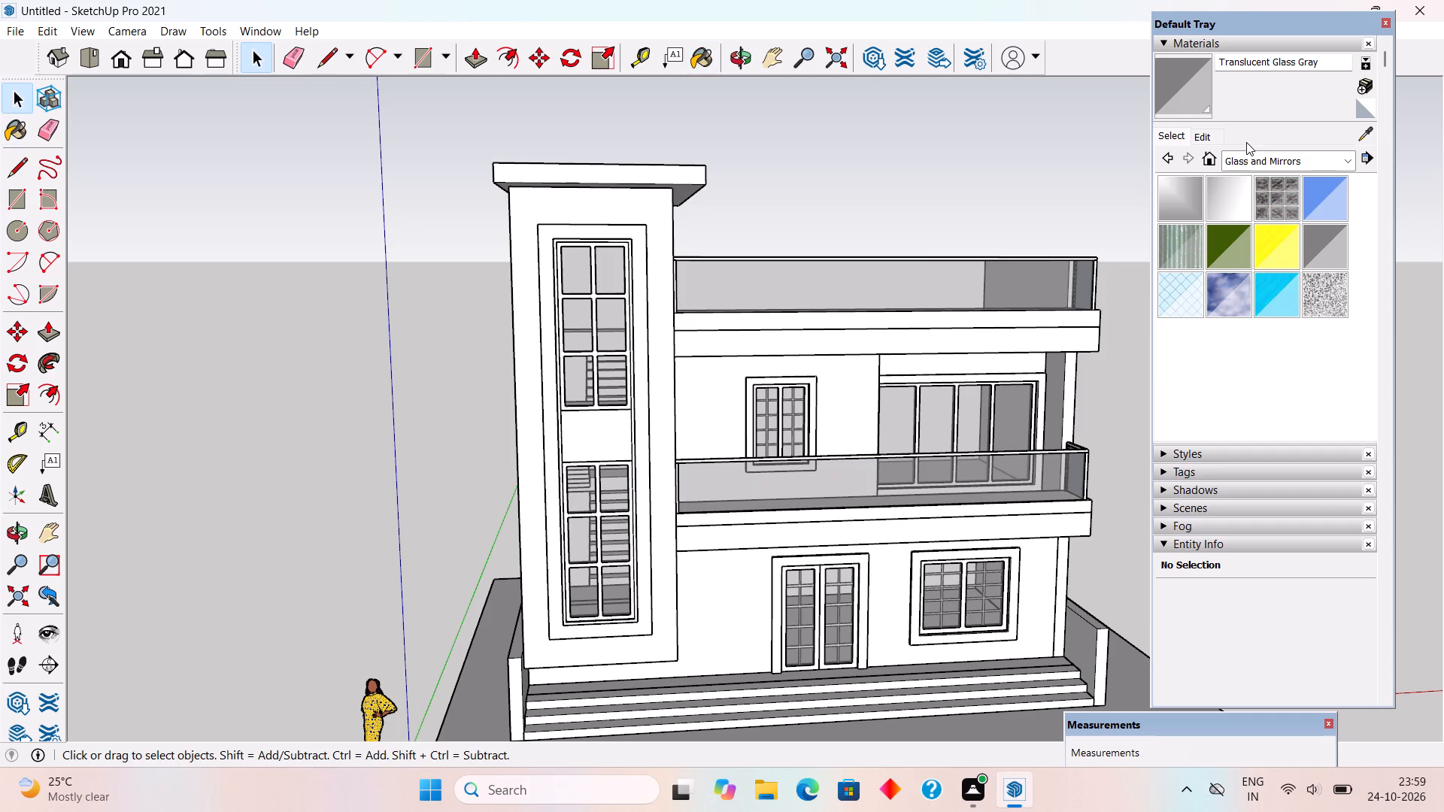
left_click(1251, 158)
left_click(1277, 224)
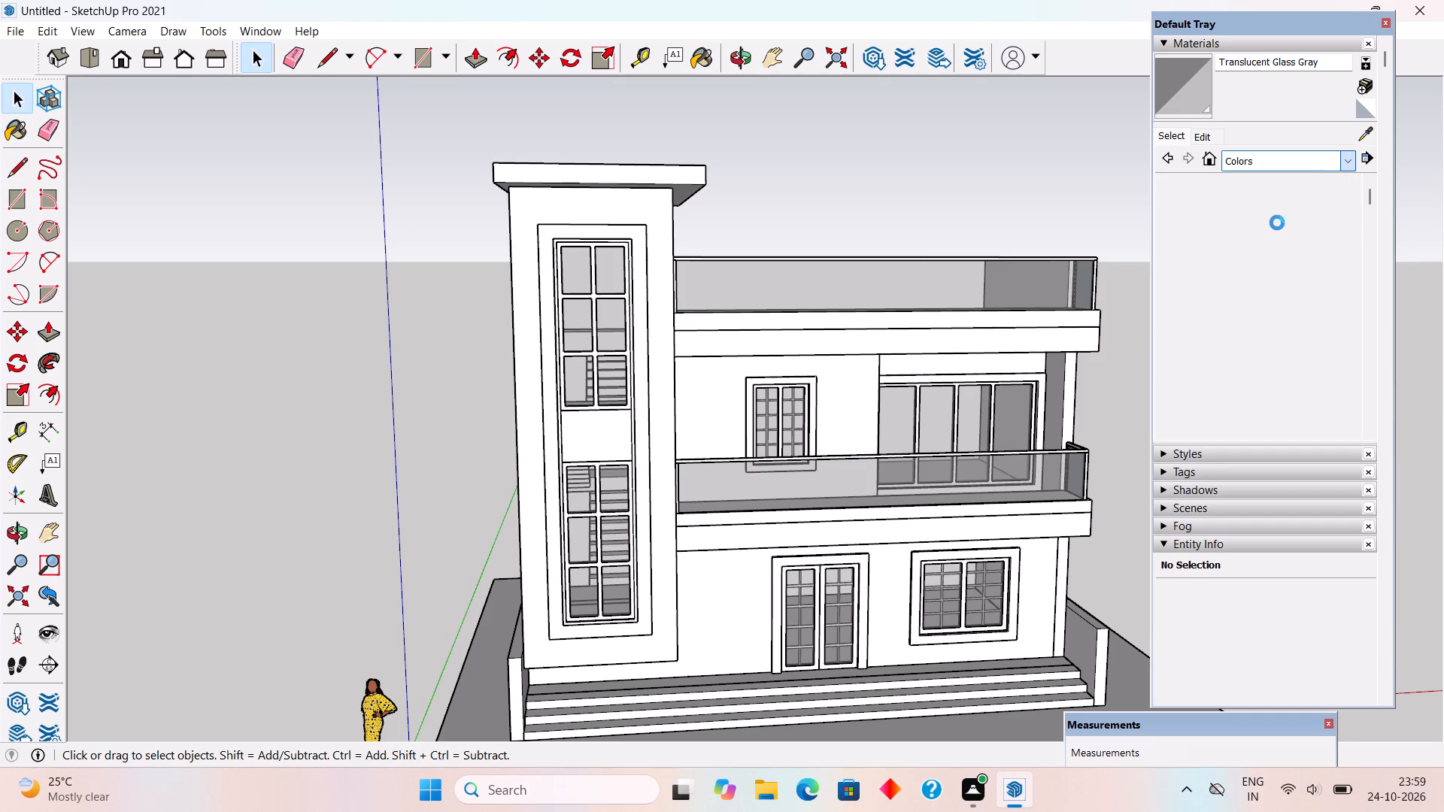
scroll(1270, 247, "down", 6)
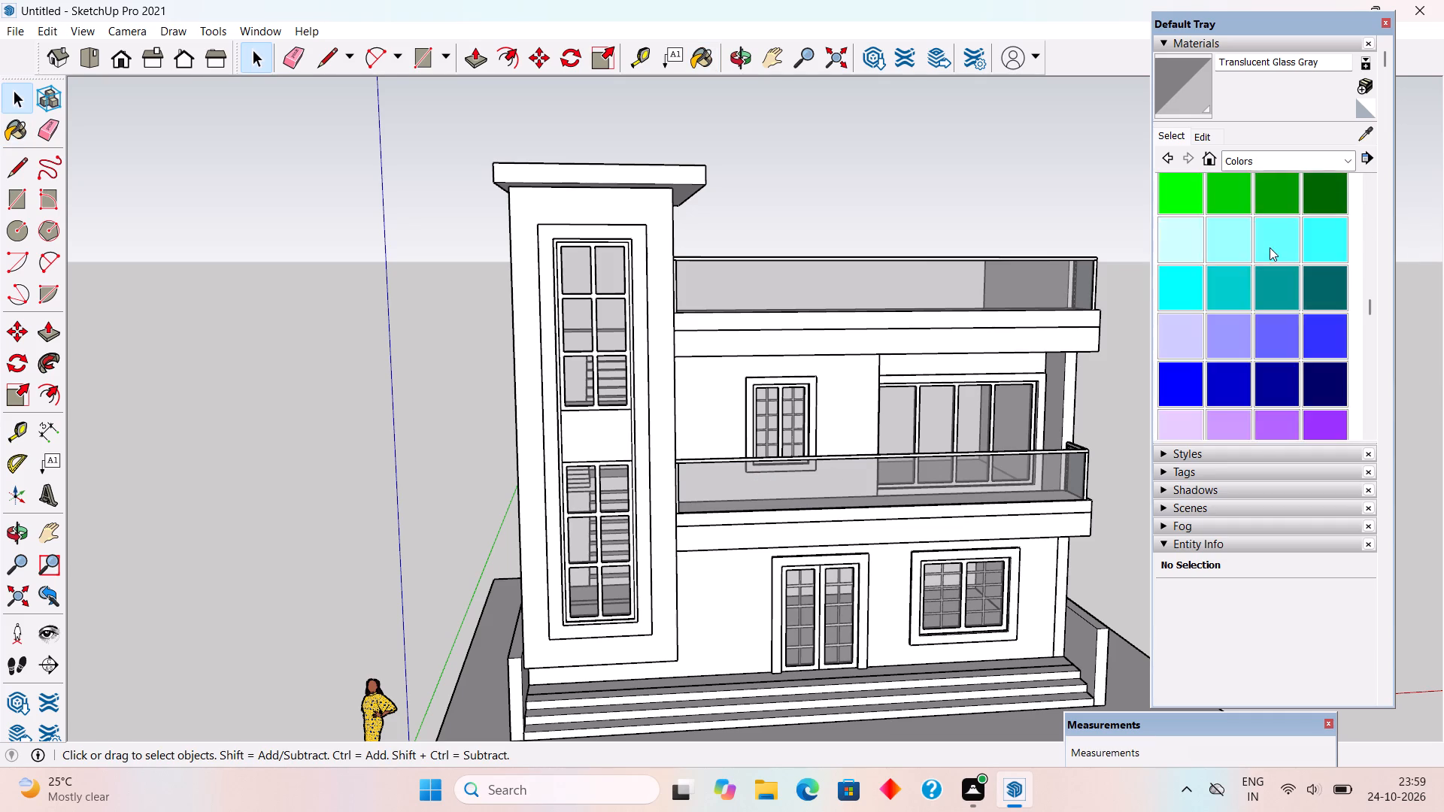
scroll(1270, 247, "down", 9)
left_click(1218, 184)
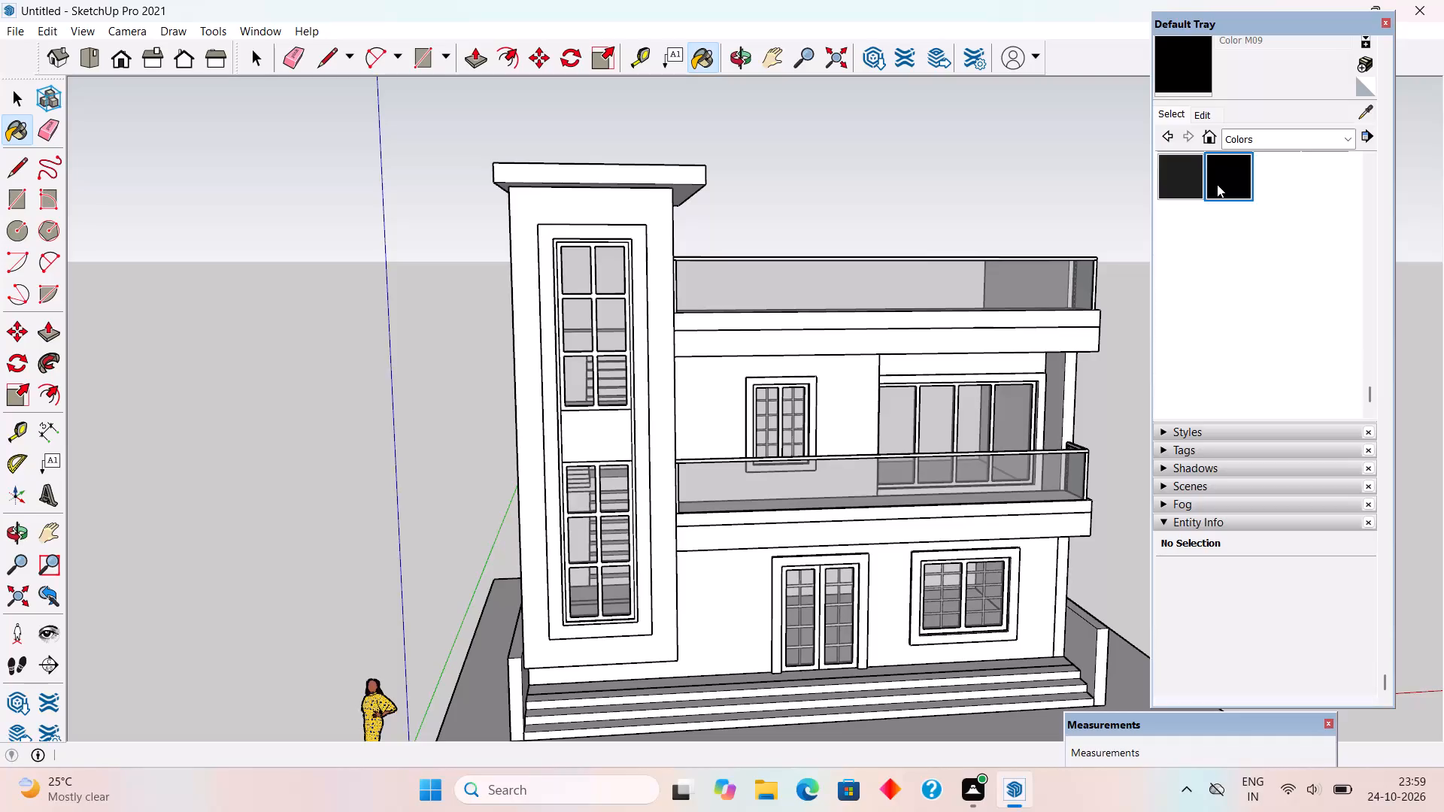
scroll(583, 372, "up", 8)
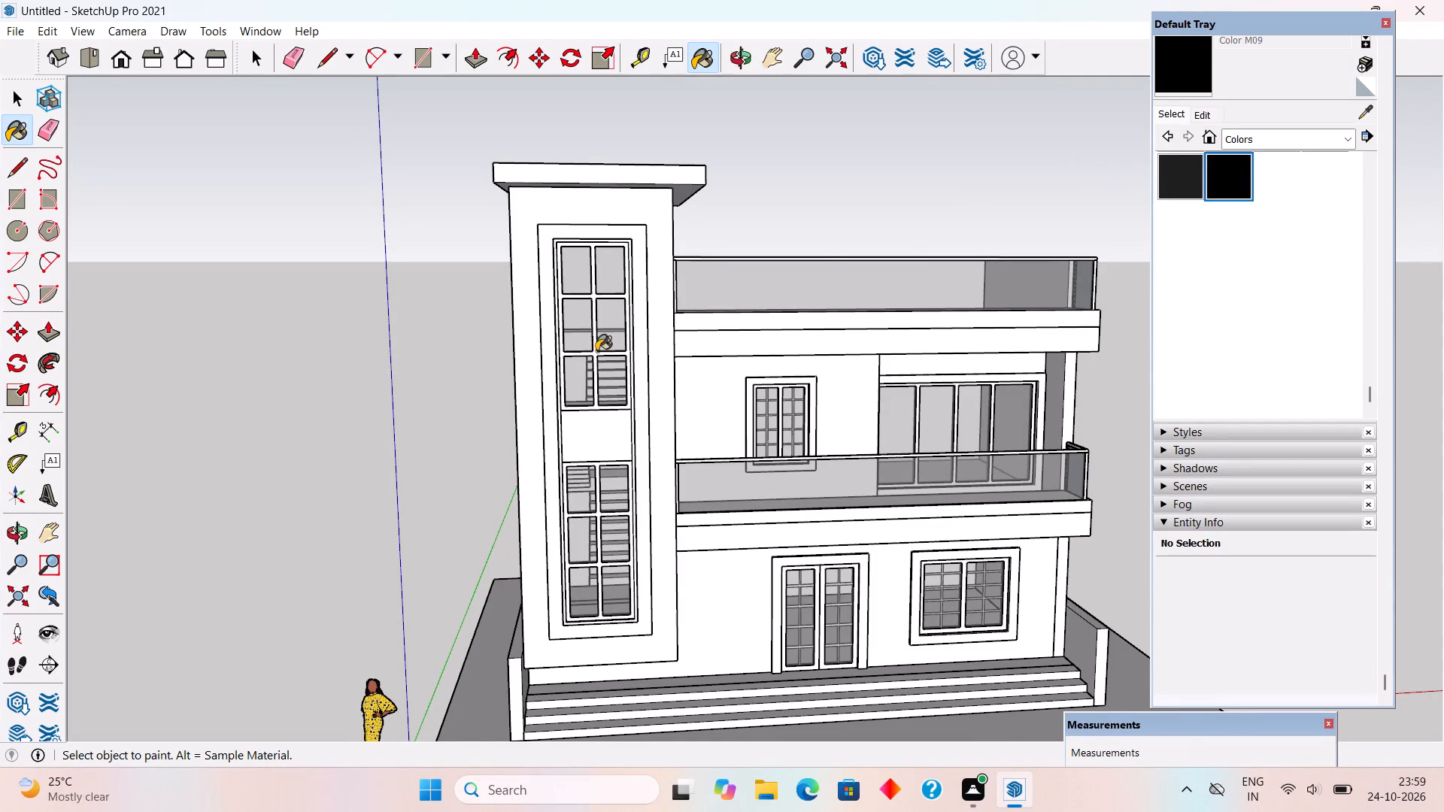
left_click(595, 352)
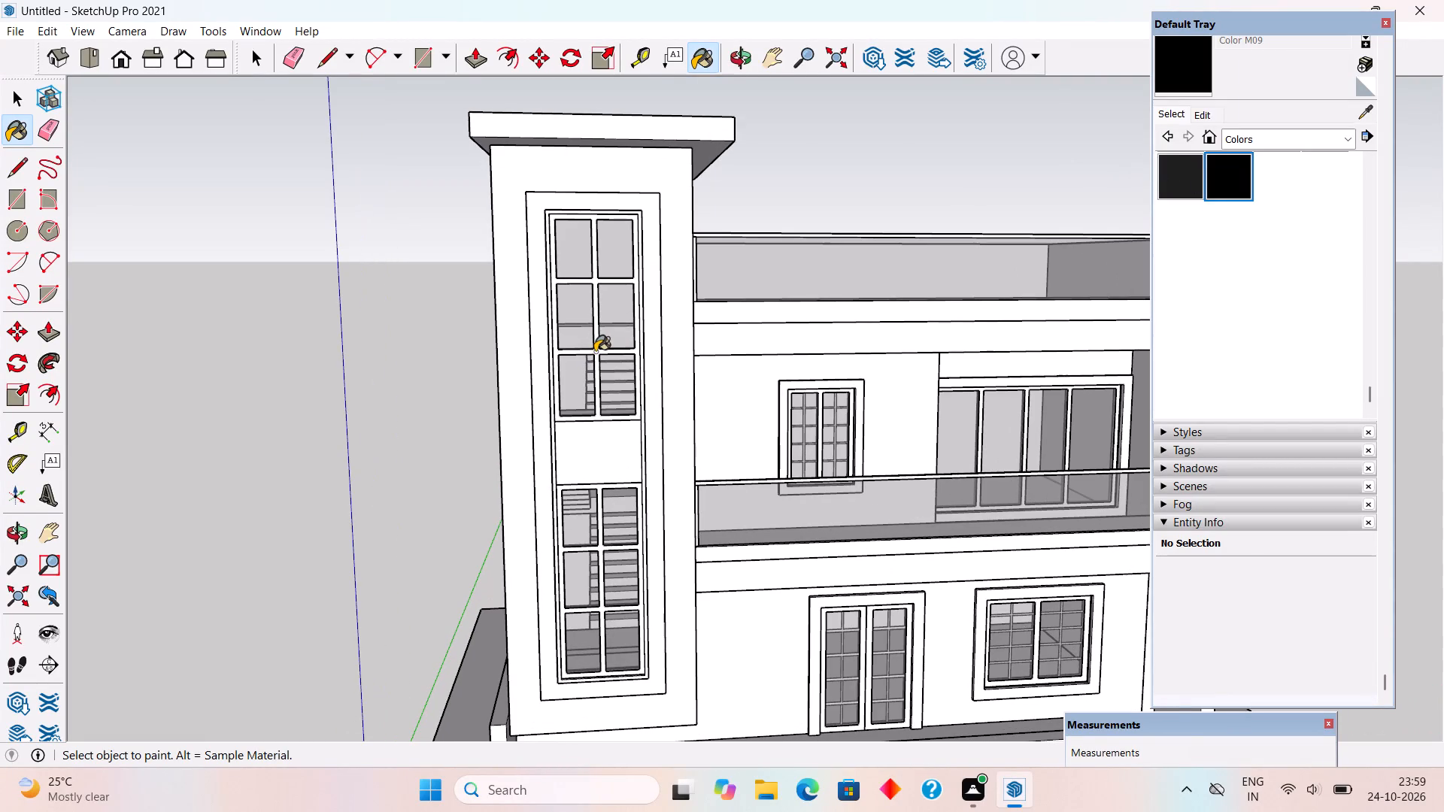
left_click(601, 551)
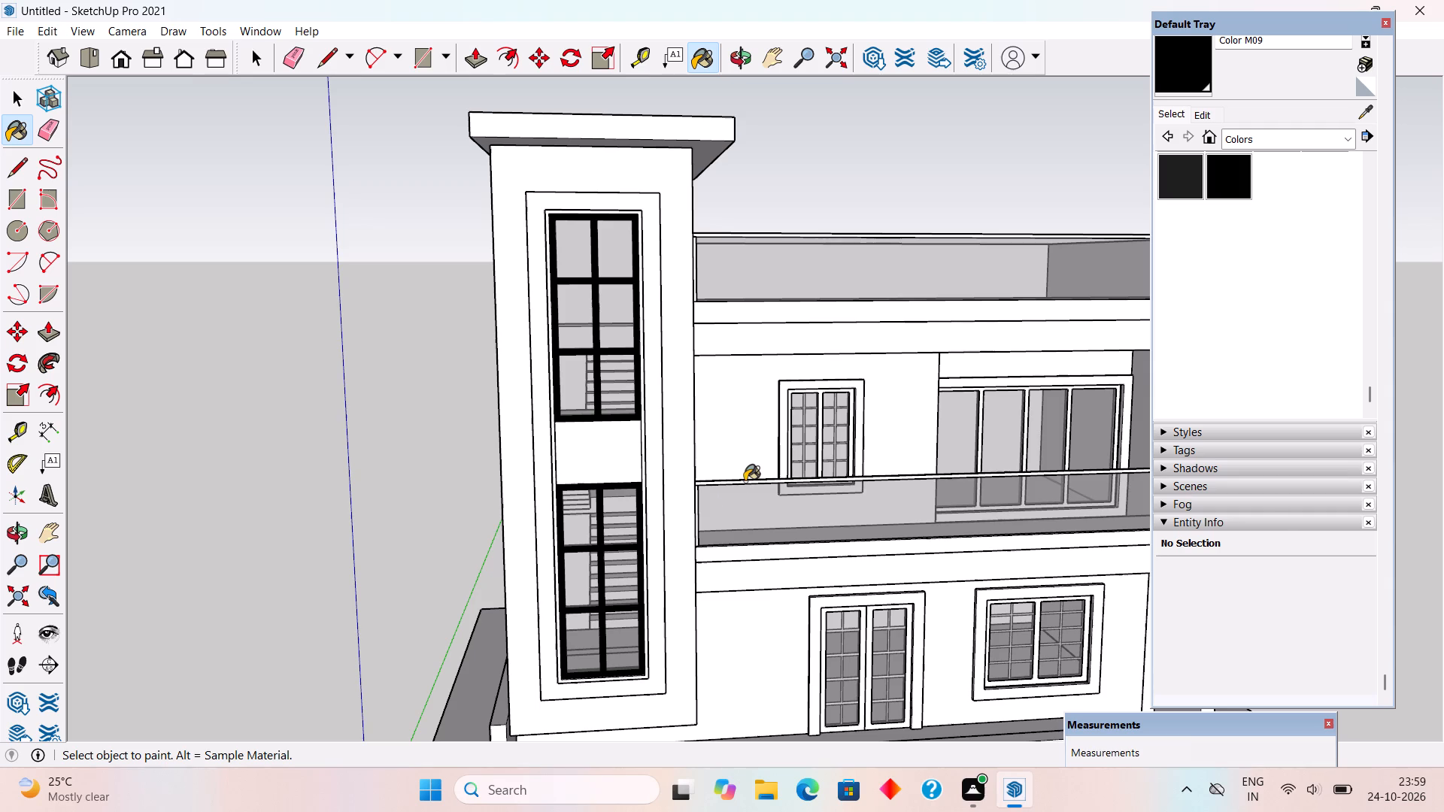
Paint the first-floor balcony railing's top rail, tower-side post, front corner post and wall-side post with Color M09.
left_click(745, 481)
scroll(706, 520, "up", 10)
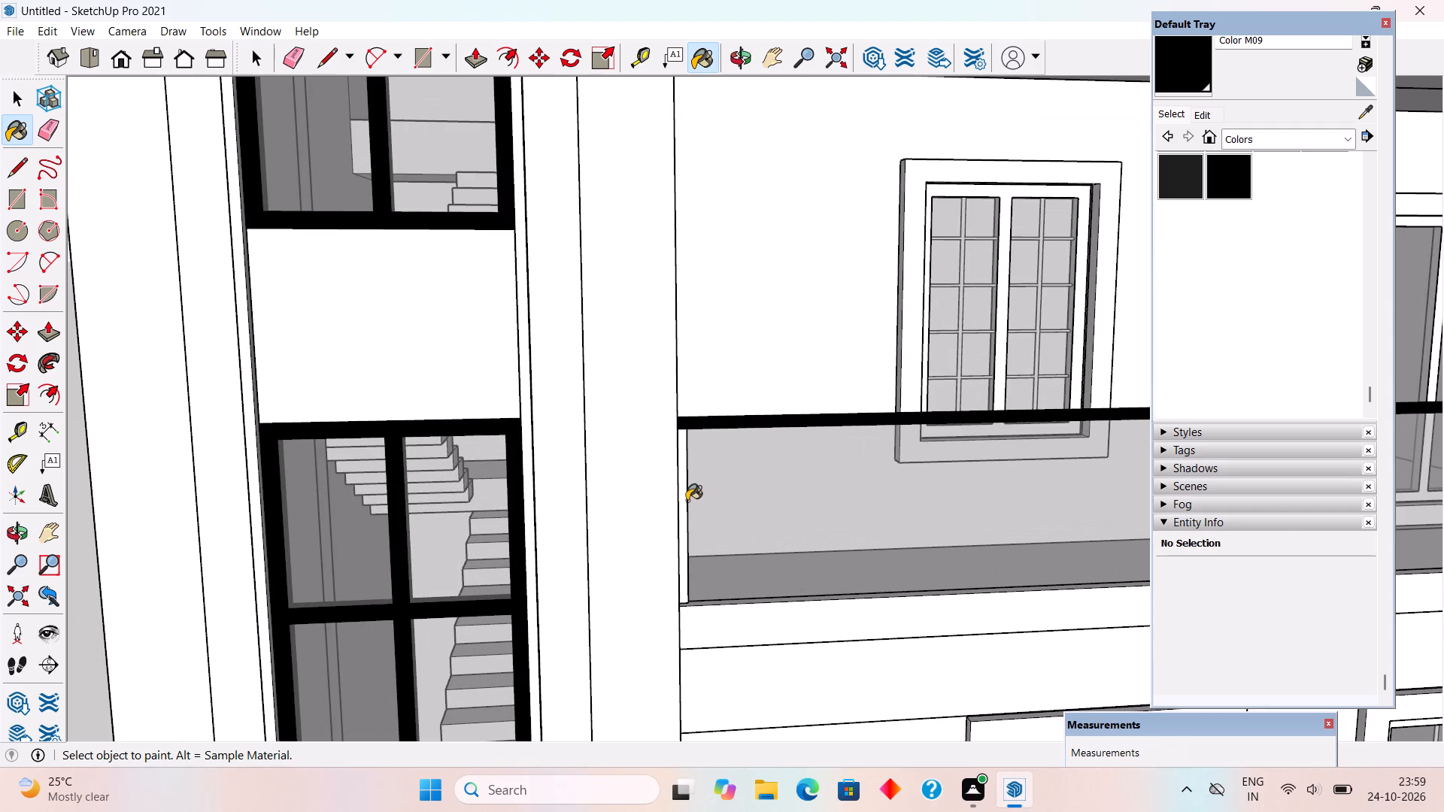
left_click(681, 508)
scroll(627, 479, "down", 6)
scroll(420, 440, "down", 5)
scroll(349, 426, "down", 4)
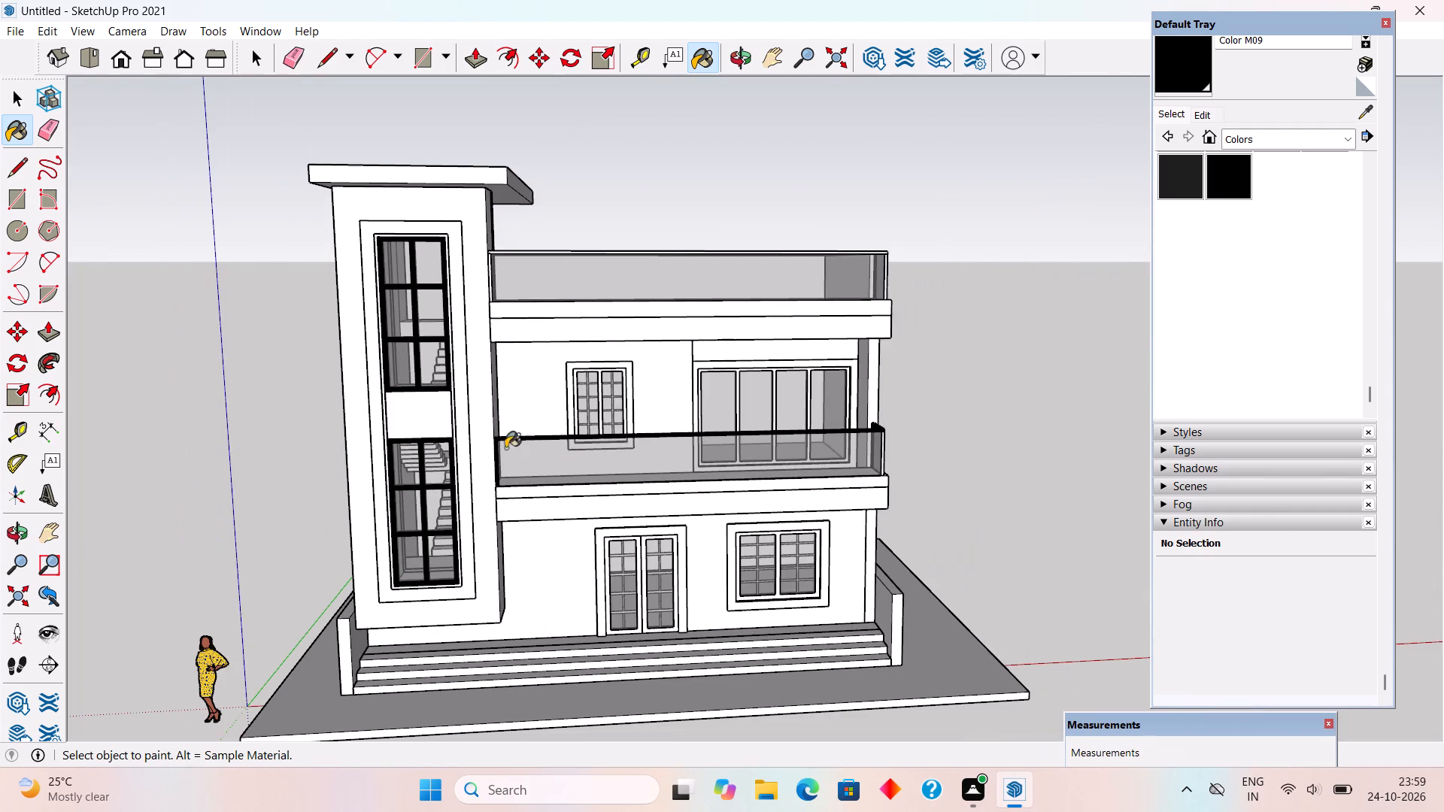
scroll(911, 480, "up", 10)
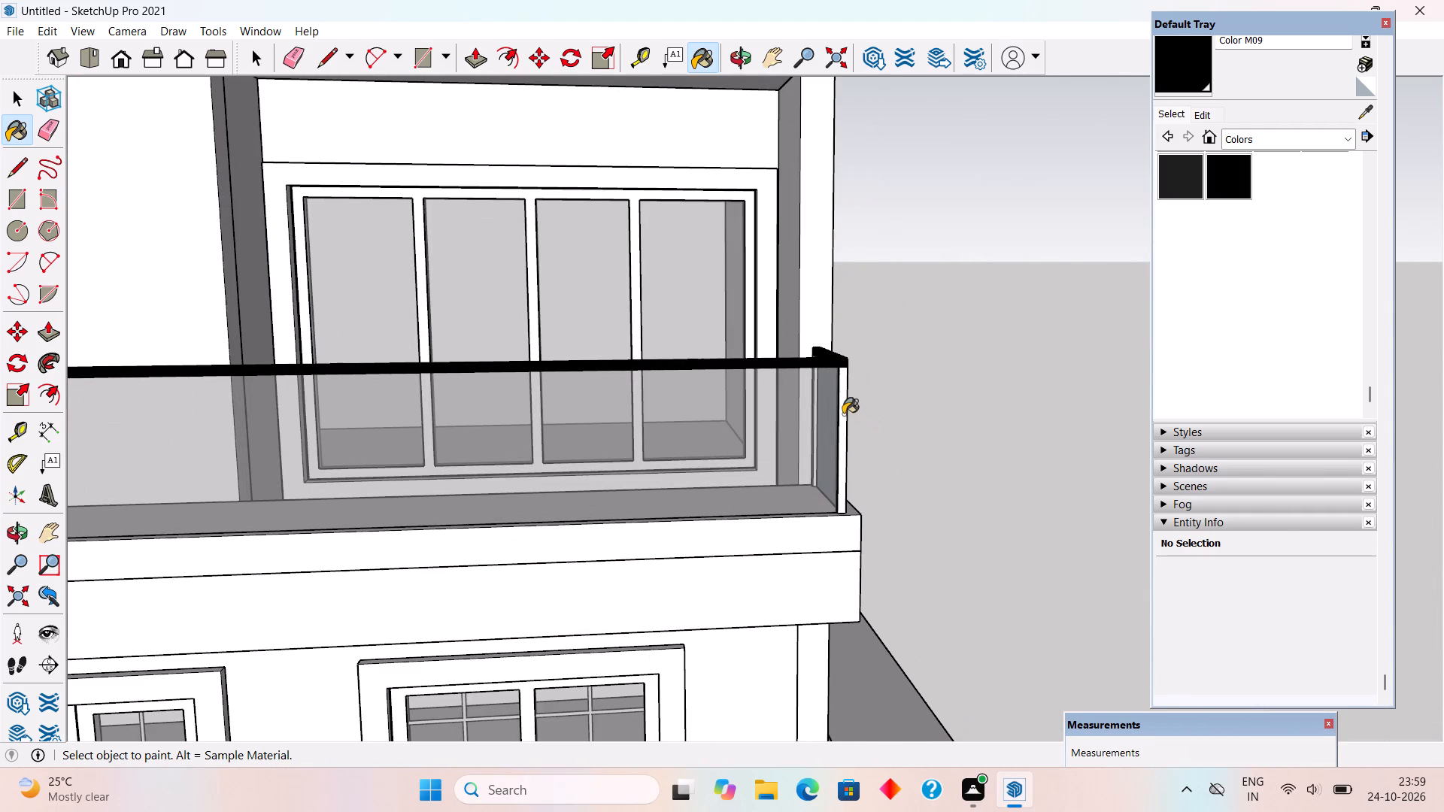
left_click(843, 414)
middle_click_drag(843, 403, 420, 394)
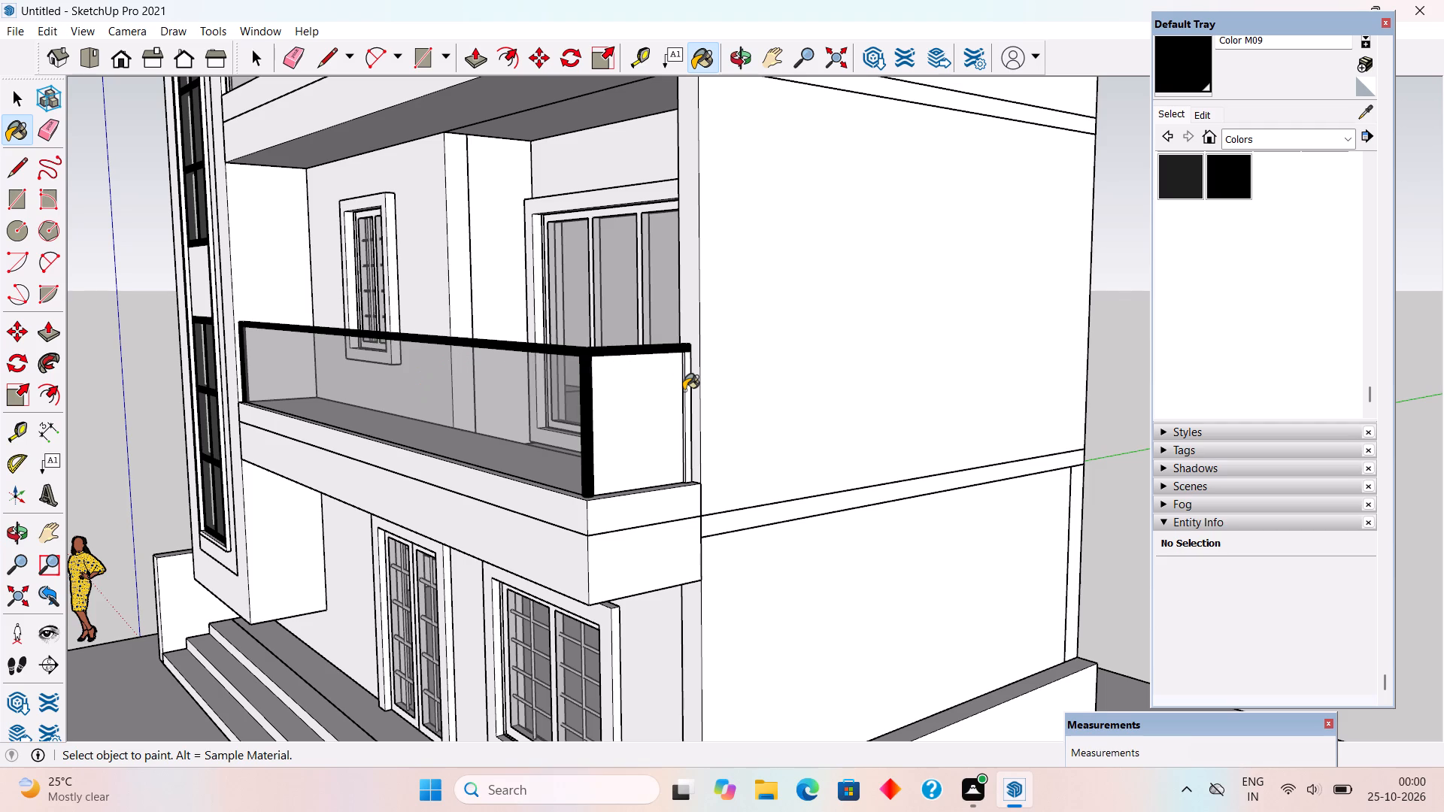
left_click(684, 390)
Paint the upper terrace railing's top rail, wall-side post, front corner post and tower-side post with Color M09.
scroll(679, 386, "down", 10)
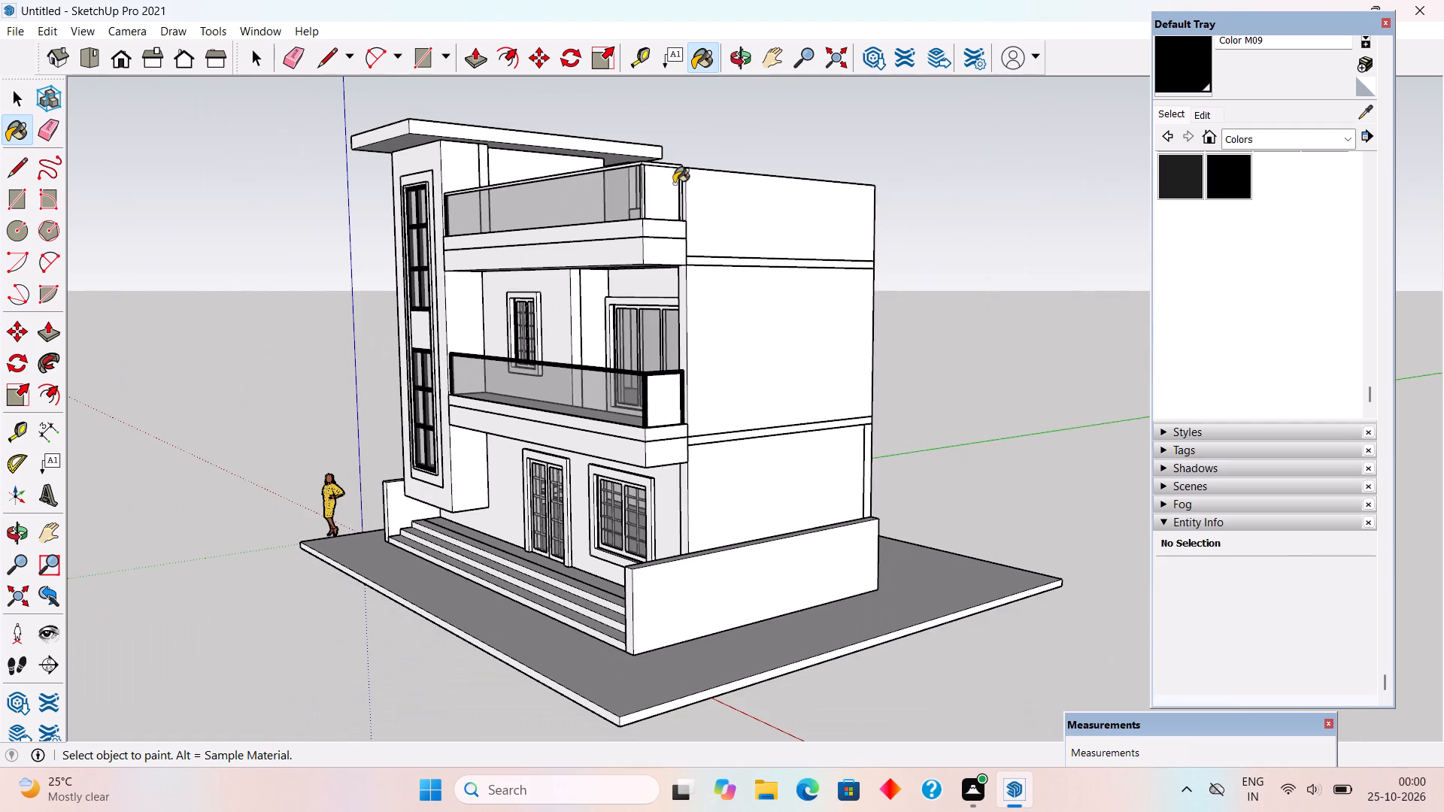
scroll(681, 192, "up", 8)
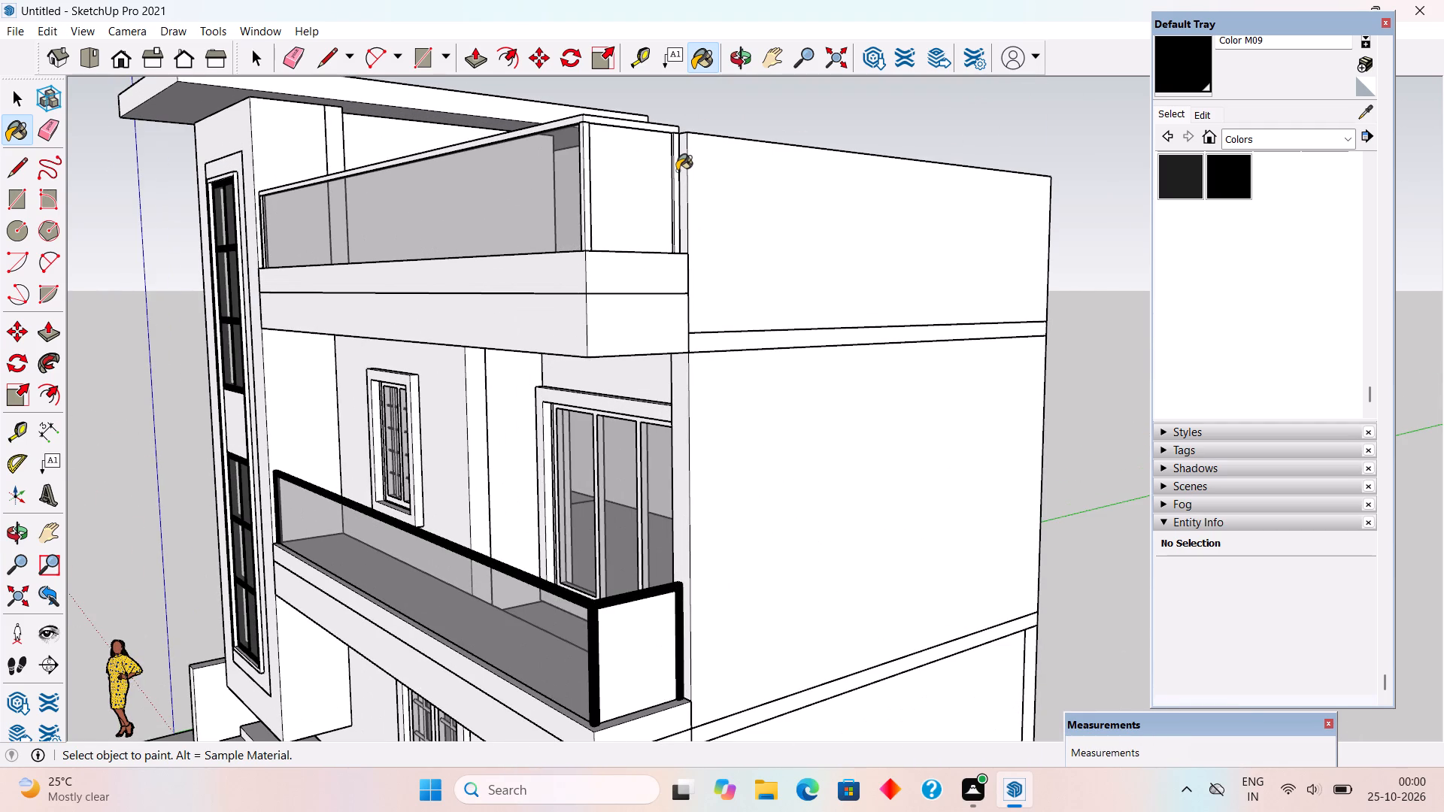
left_click(677, 171)
left_click(662, 132)
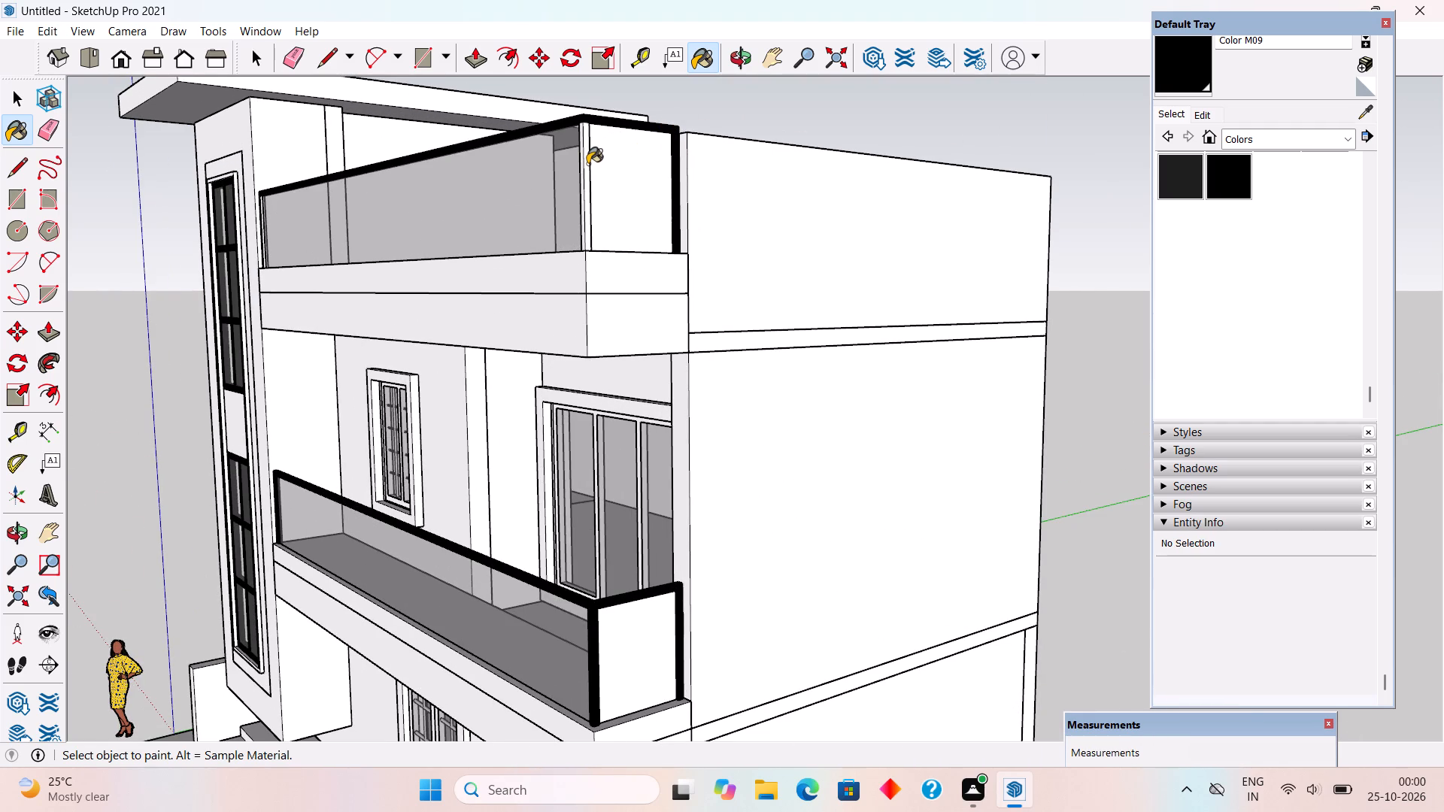
left_click(587, 164)
middle_click_drag(583, 201, 1160, 226)
scroll(1091, 238, "down", 4)
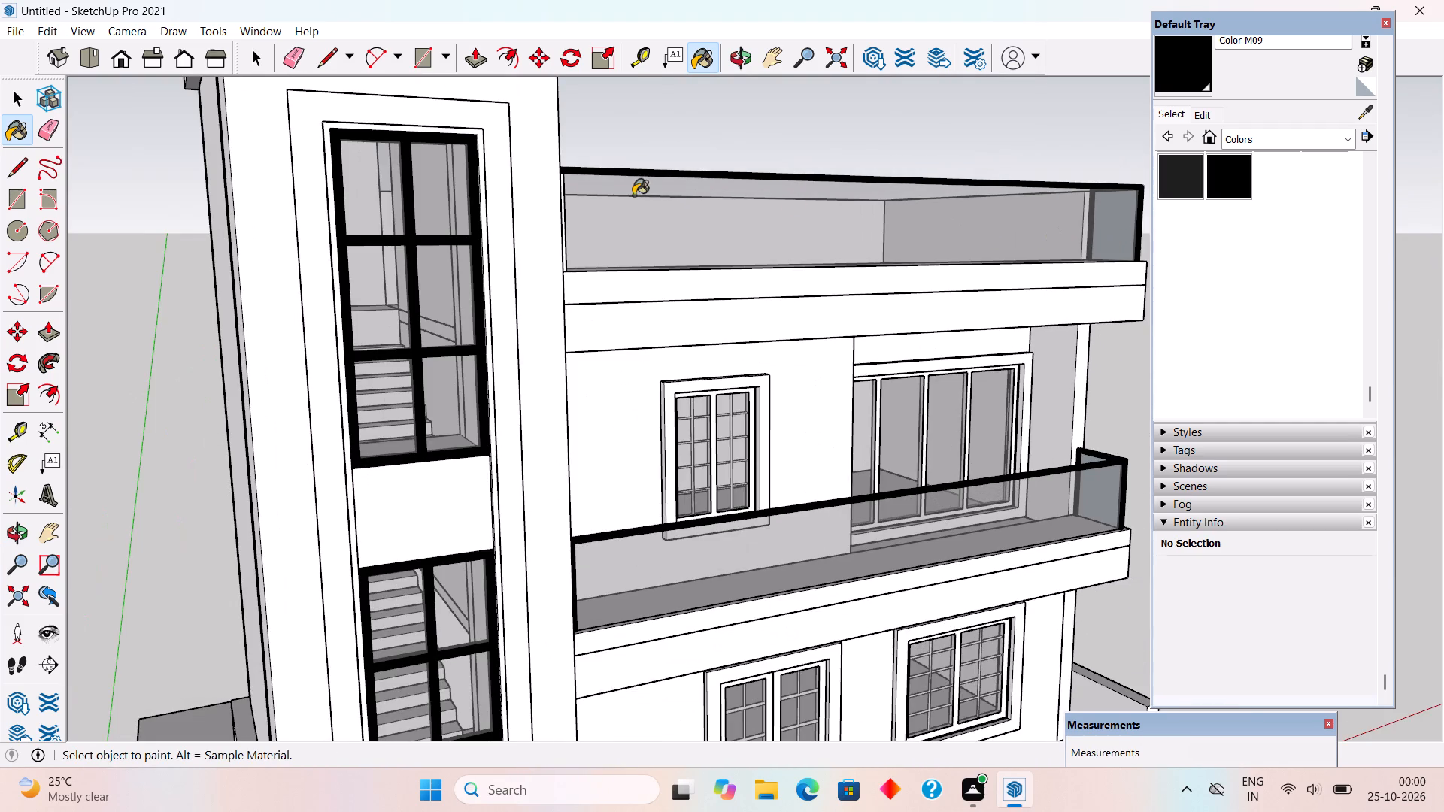
middle_click_drag(520, 214, 417, 208)
scroll(532, 198, "up", 4)
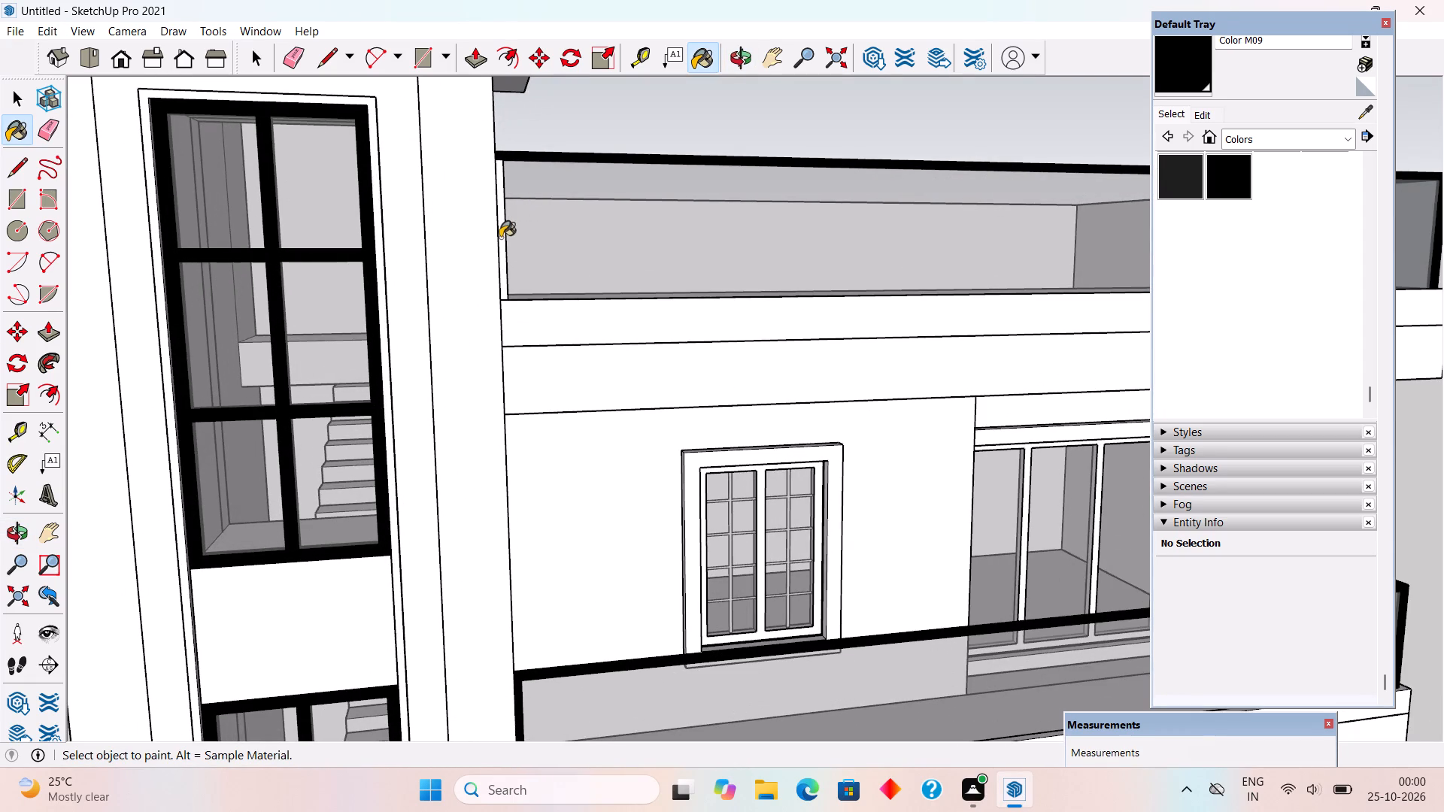
left_click(500, 238)
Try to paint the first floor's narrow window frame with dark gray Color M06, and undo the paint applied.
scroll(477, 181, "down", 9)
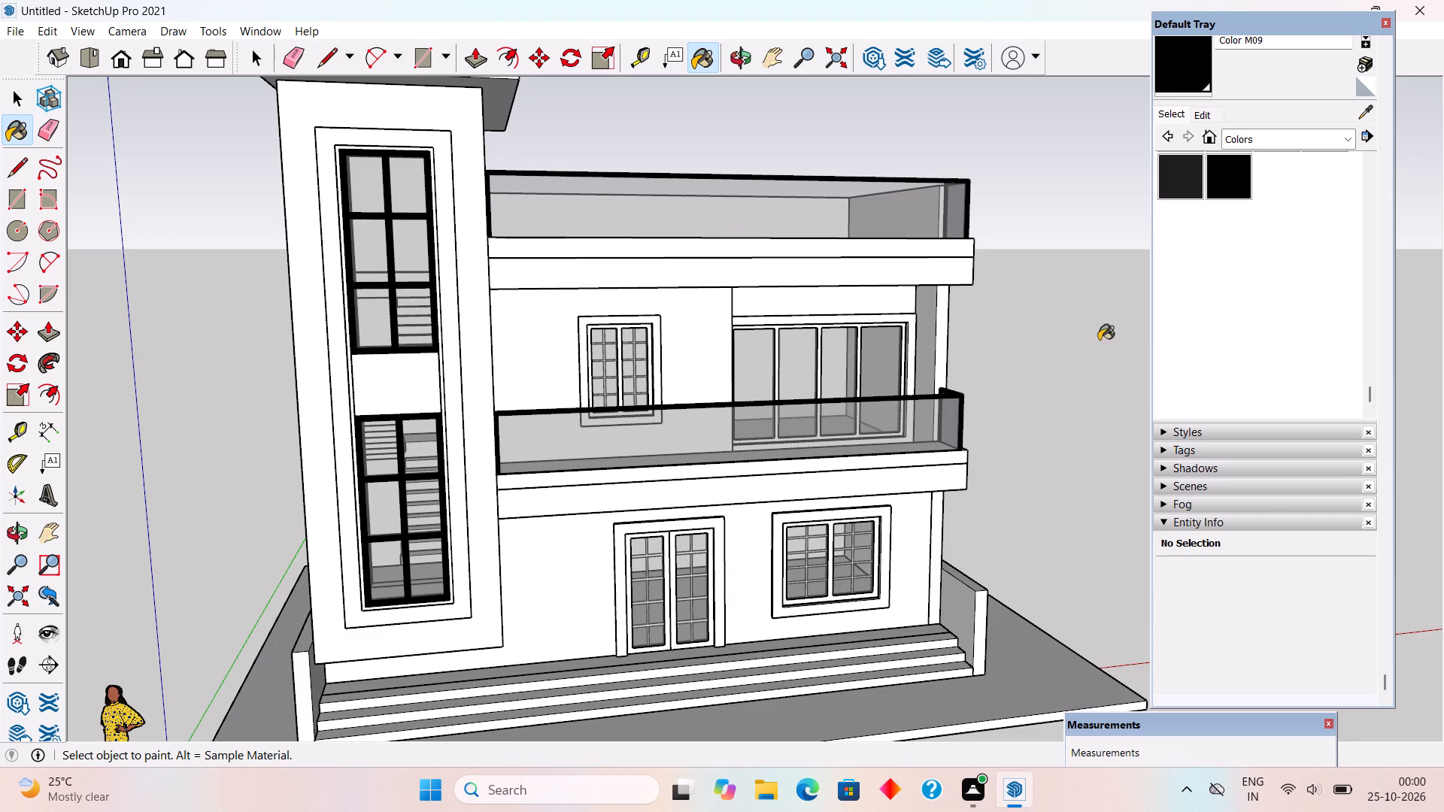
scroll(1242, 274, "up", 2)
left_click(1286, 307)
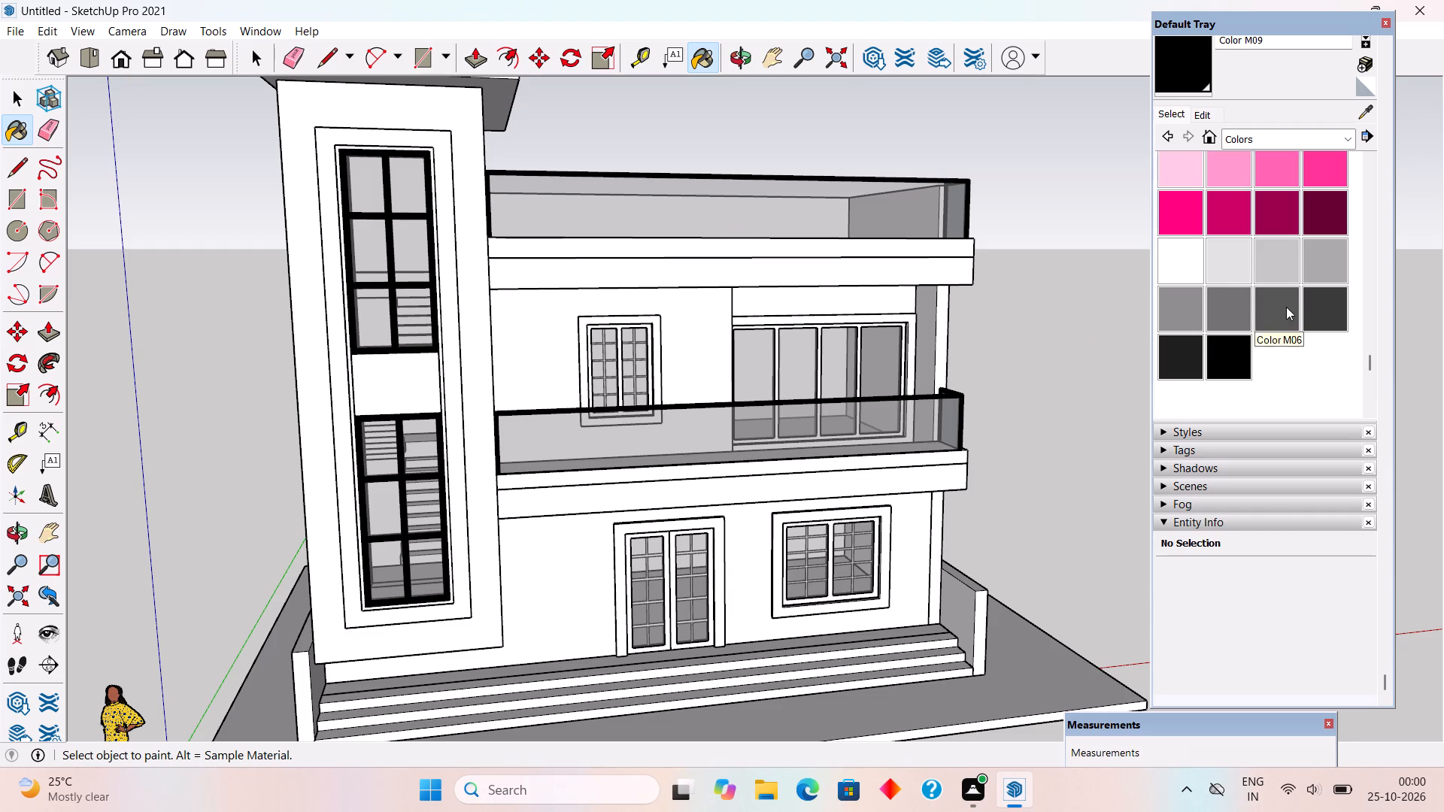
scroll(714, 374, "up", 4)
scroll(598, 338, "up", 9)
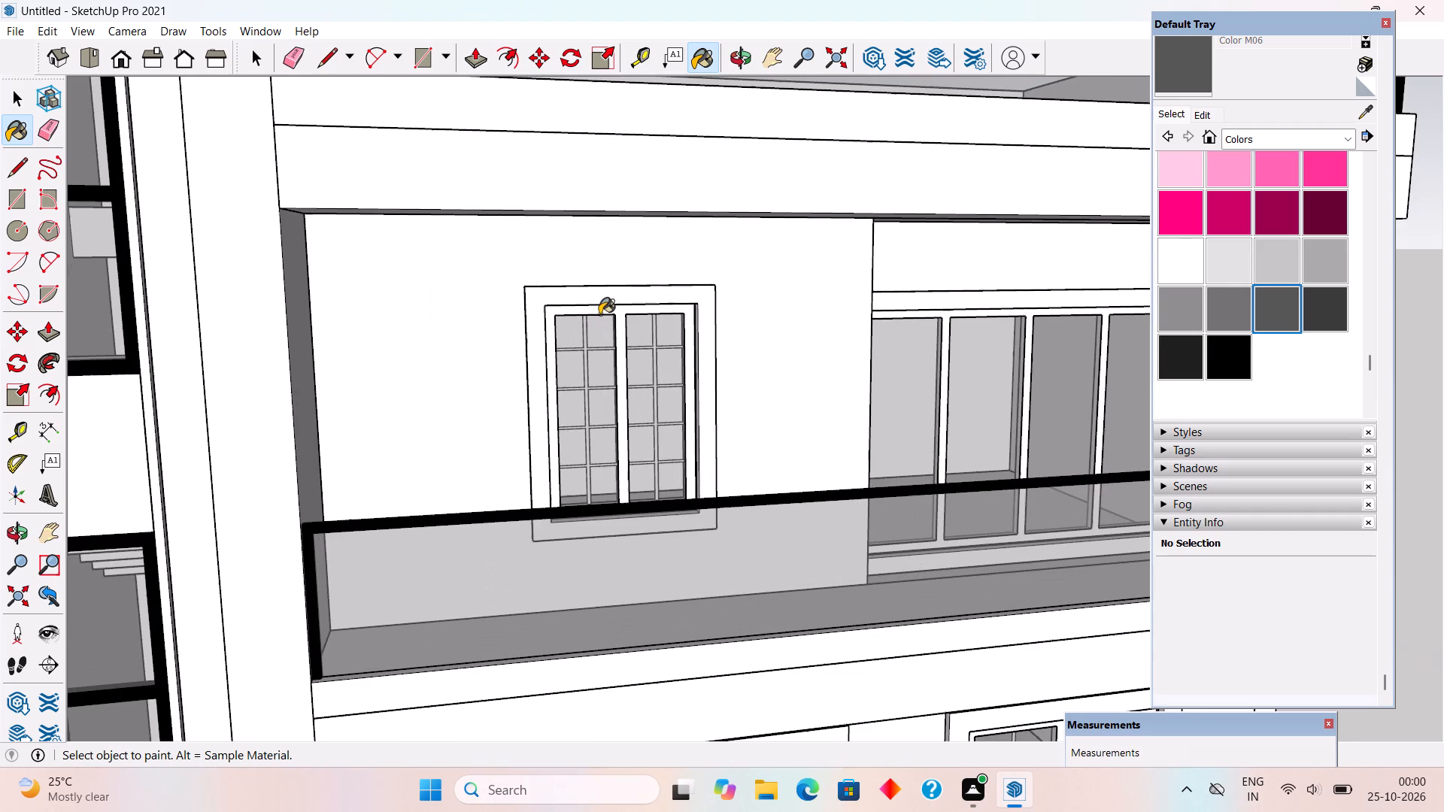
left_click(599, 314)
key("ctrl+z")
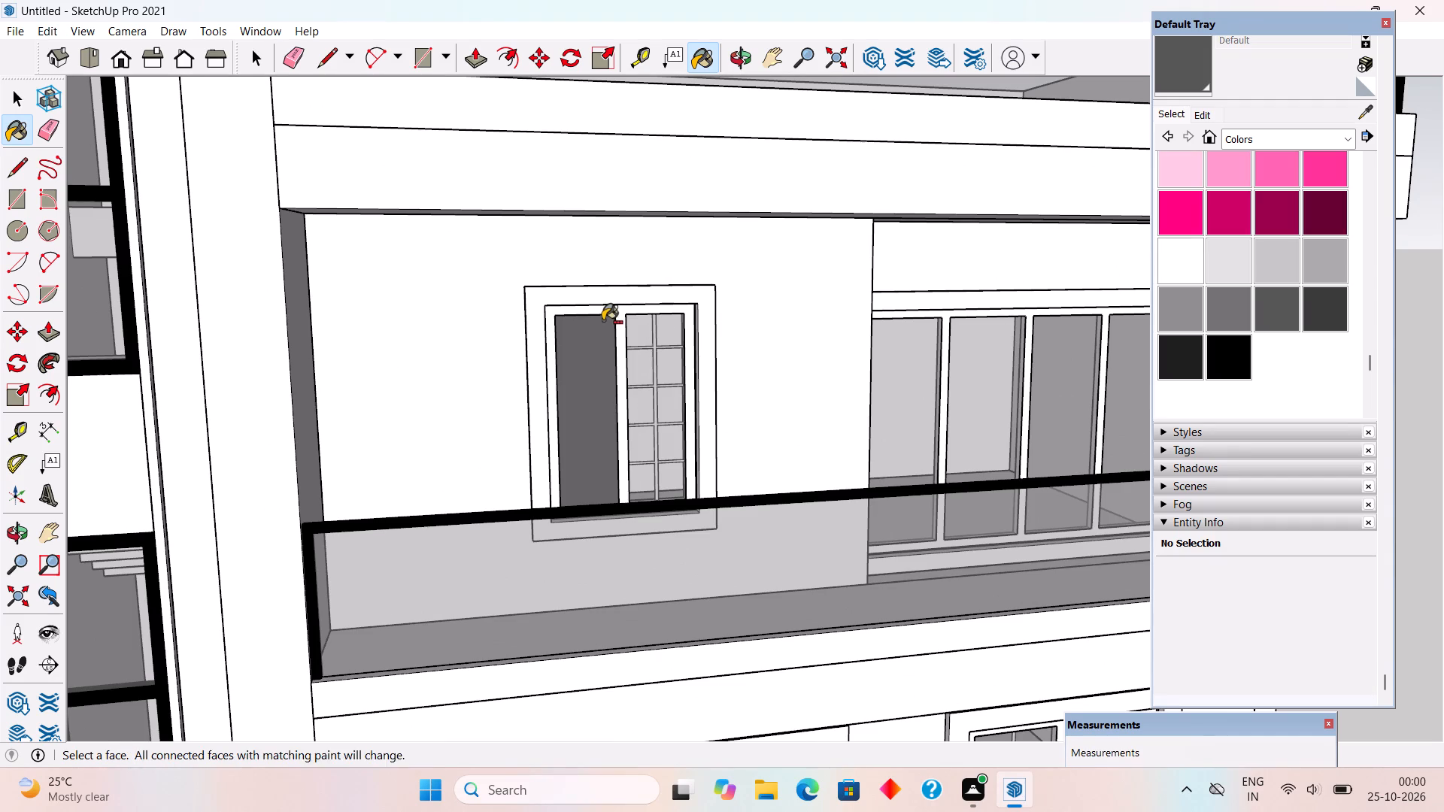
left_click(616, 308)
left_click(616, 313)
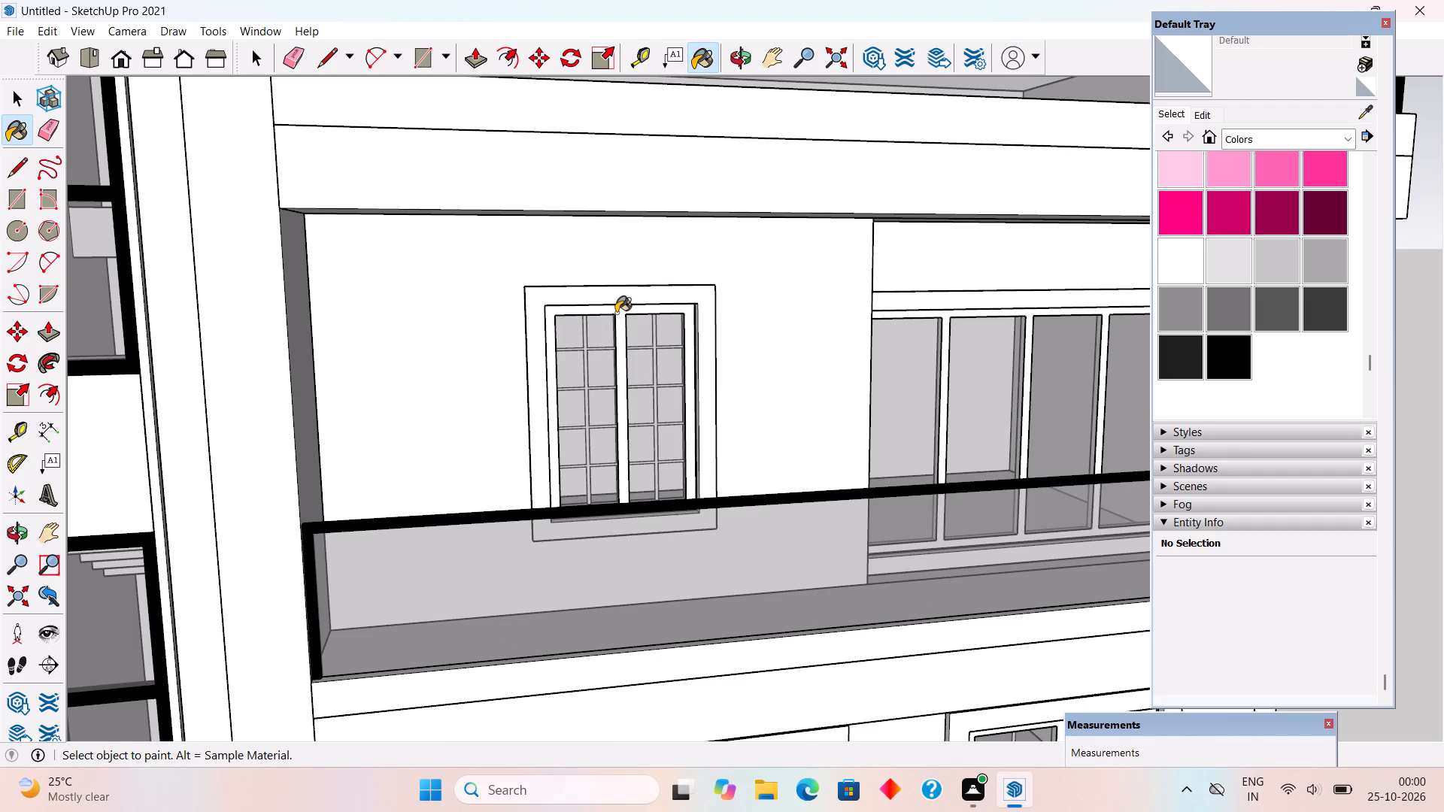
Select the frame group of the first floor's narrow window and paint it with Color M06.
scroll(619, 318, "up", 8)
double_click(619, 318)
key("space")
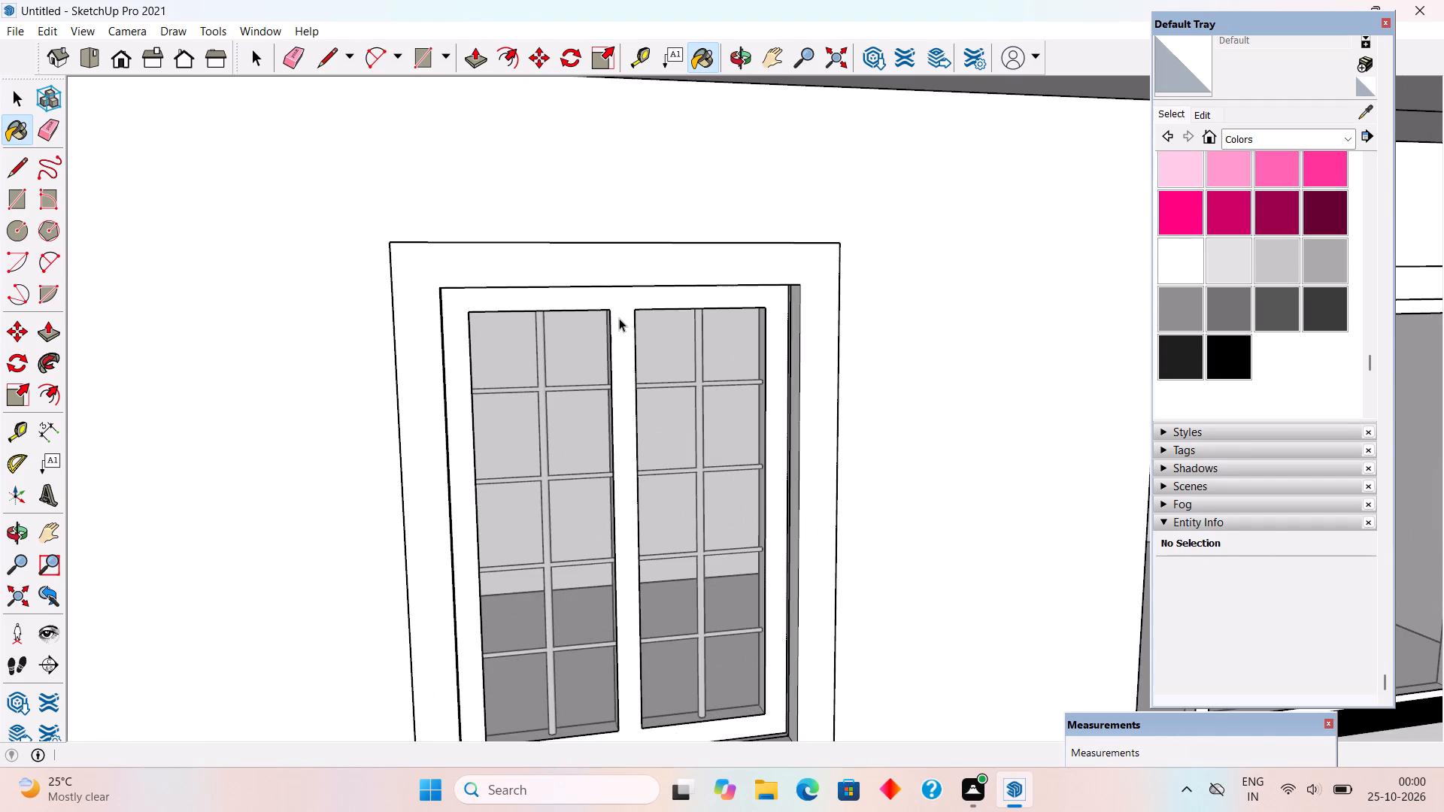
left_click(619, 318)
left_click(619, 318)
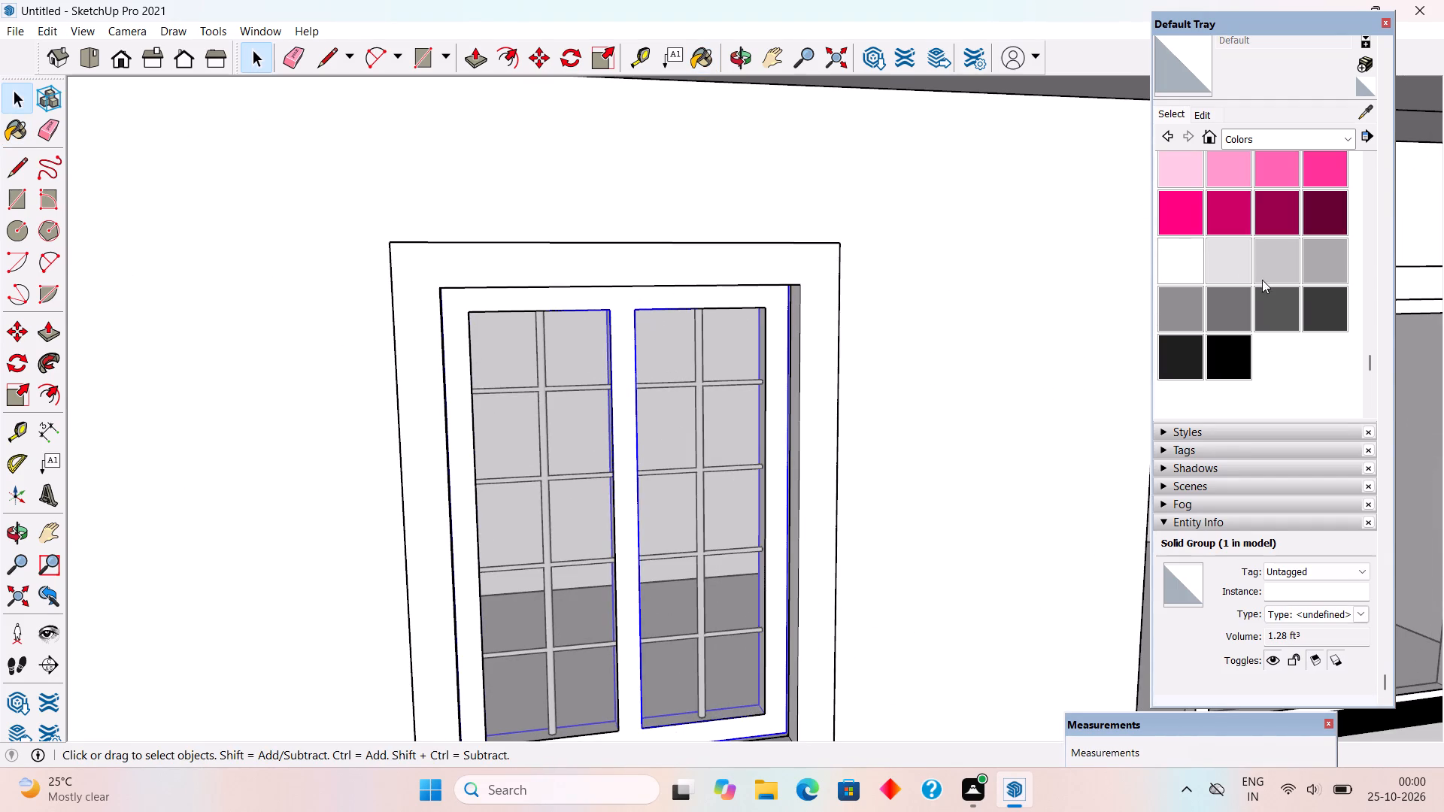
left_click(1285, 307)
left_click(622, 304)
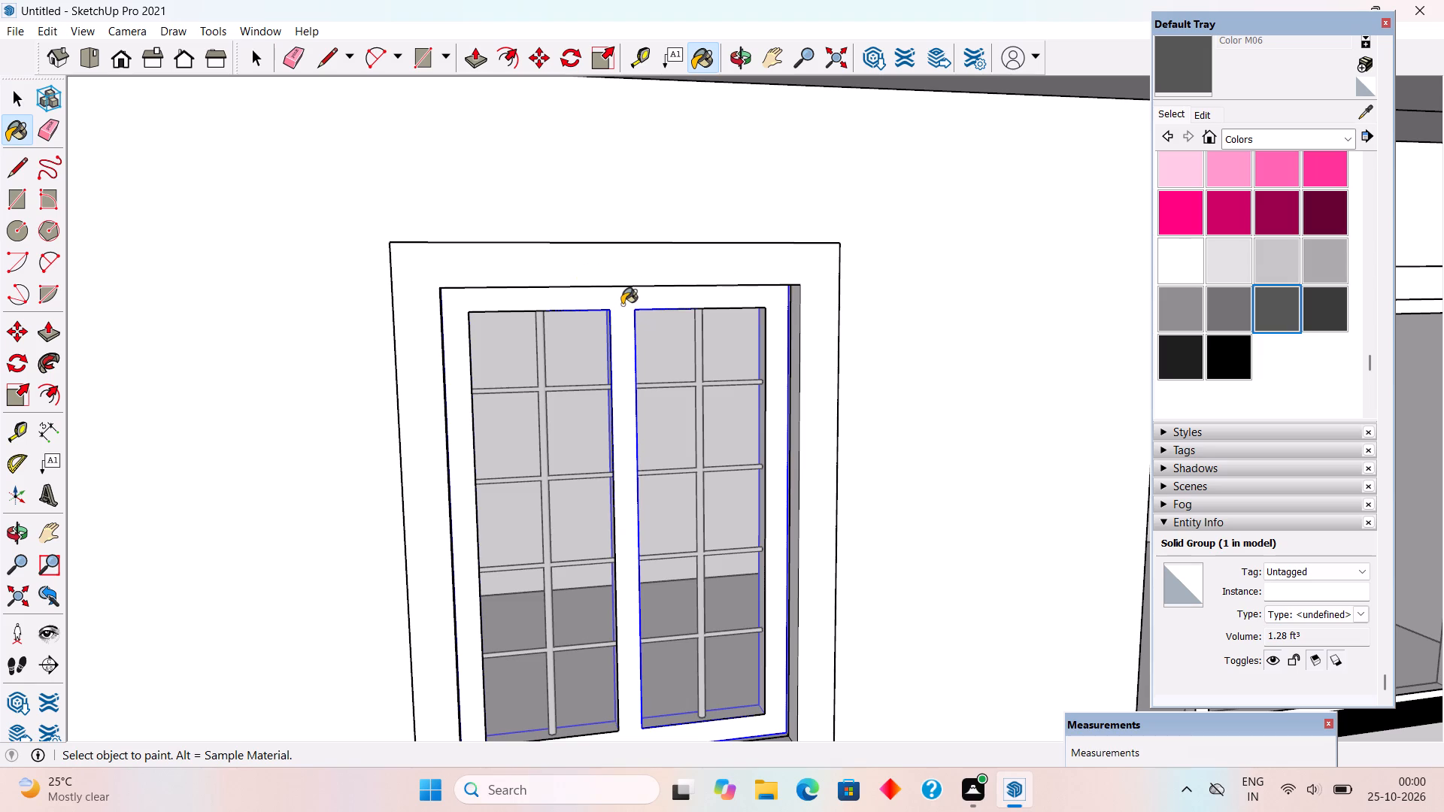
key("space")
scroll(617, 301, "down", 5)
scroll(472, 388, "down", 9)
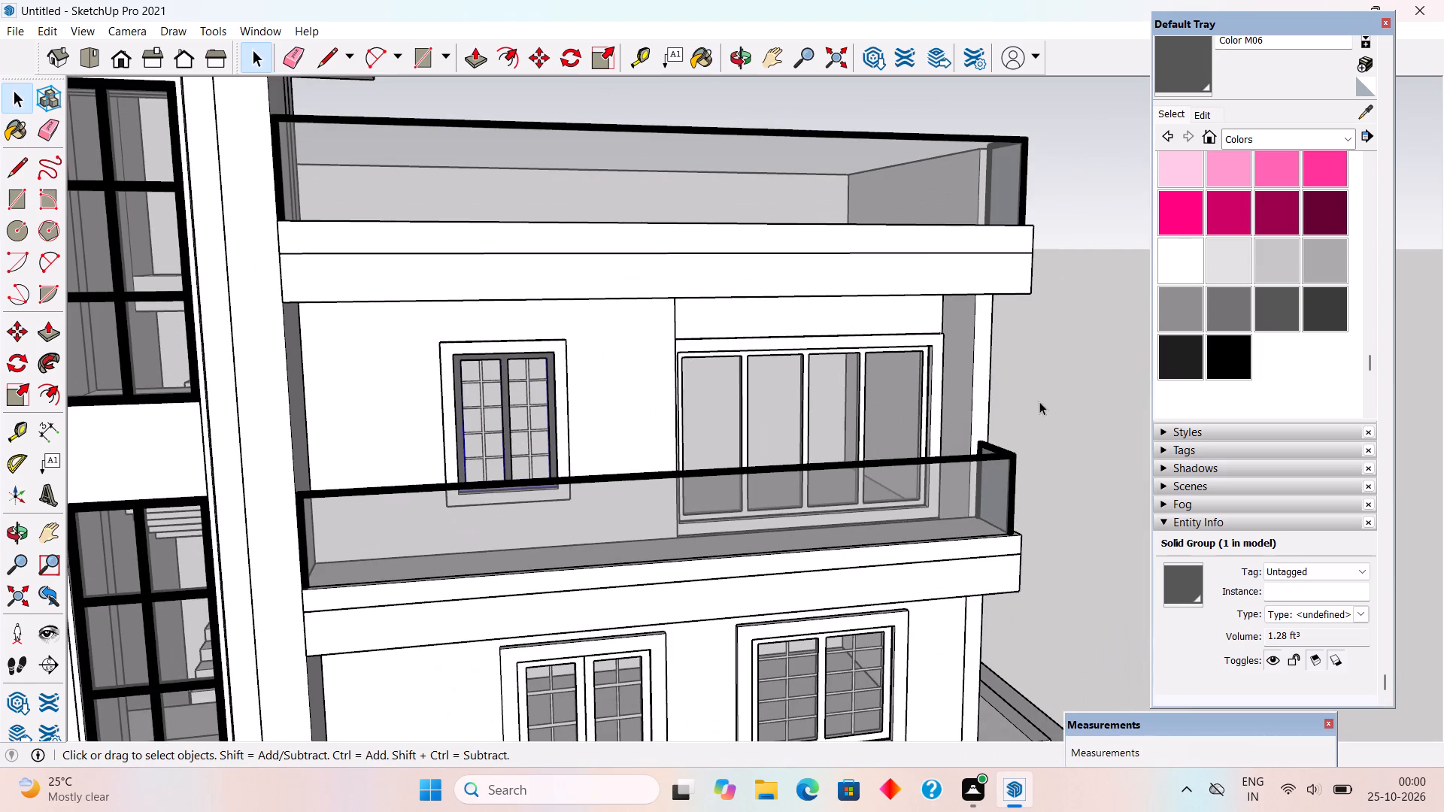
left_click(1039, 401)
Paint the inner frame of the first floor's wide four-pane window with Color M06.
left_click(1267, 317)
scroll(918, 335, "up", 3)
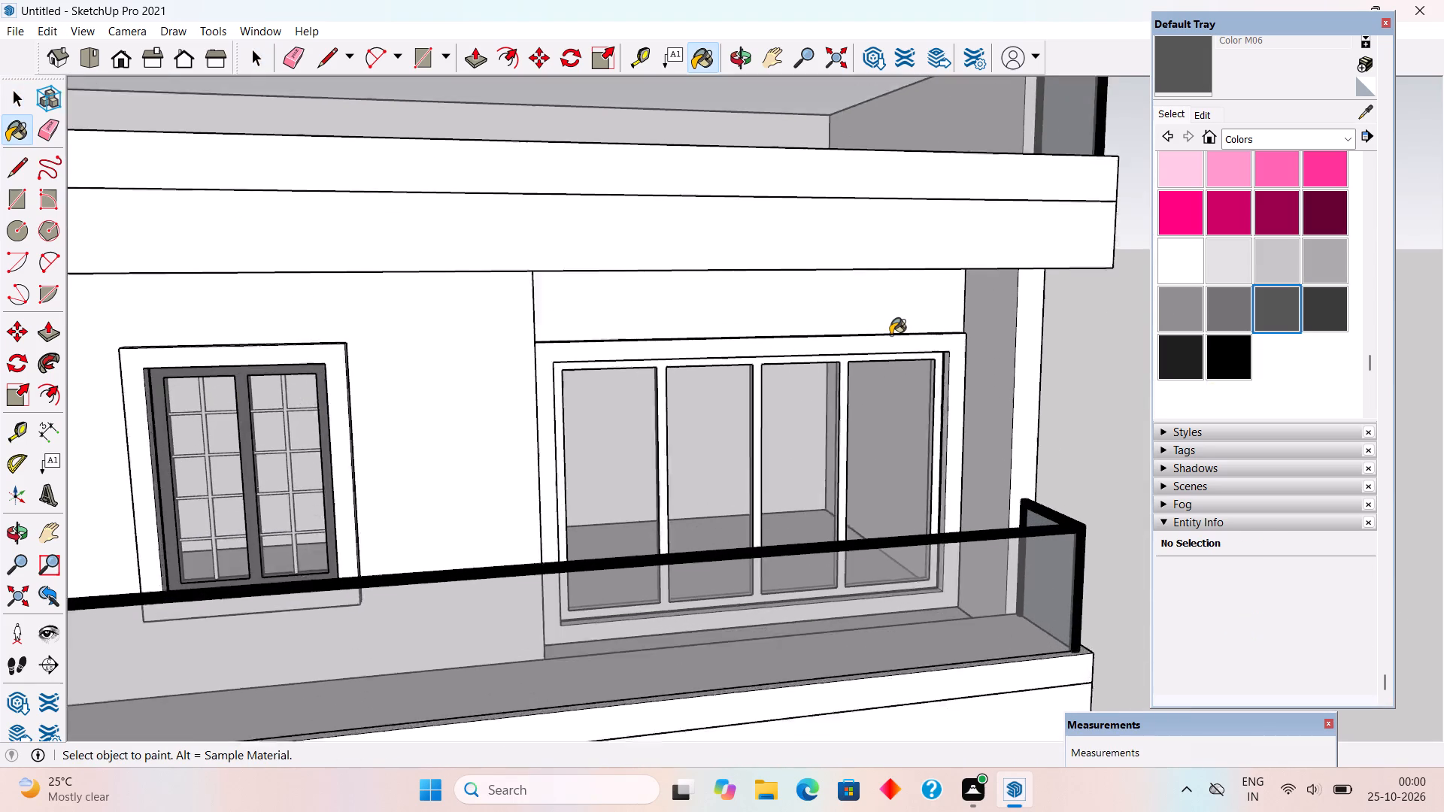
scroll(890, 335, "up", 7)
left_click(860, 366)
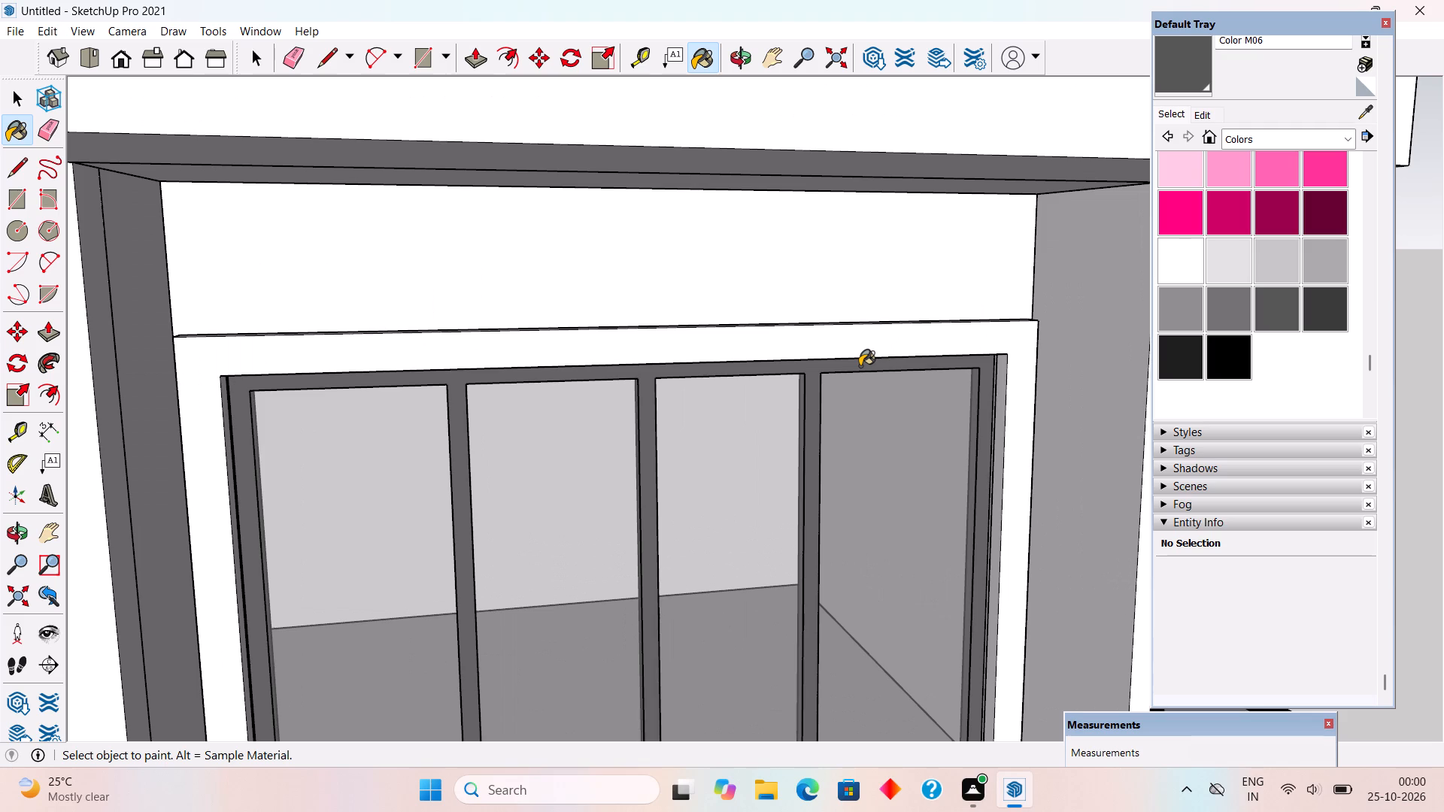
Paint the inner frame of the ground floor's two-pane window with Color M06.
scroll(860, 366, "down", 10)
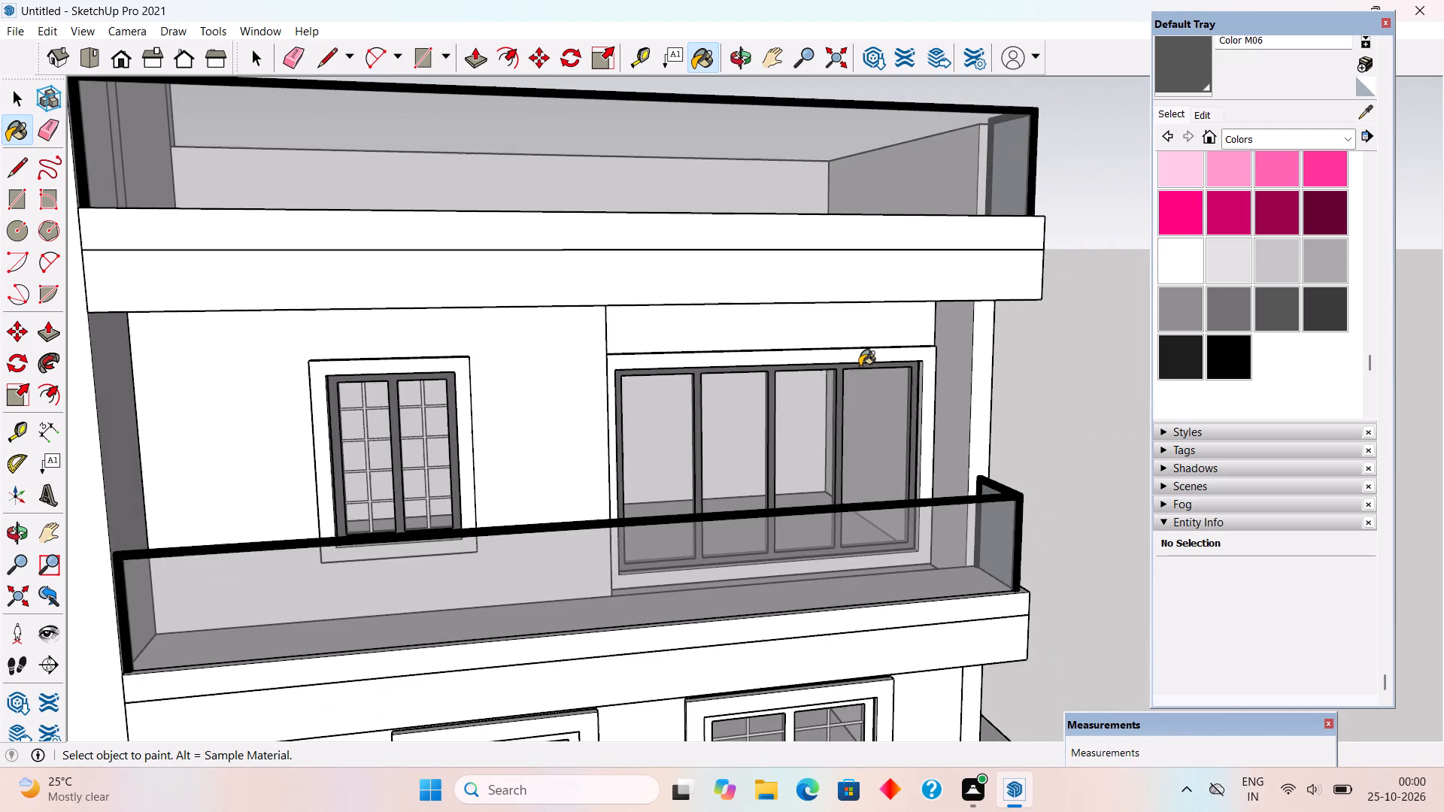
scroll(860, 366, "down", 6)
scroll(812, 616, "up", 11)
left_click(825, 595)
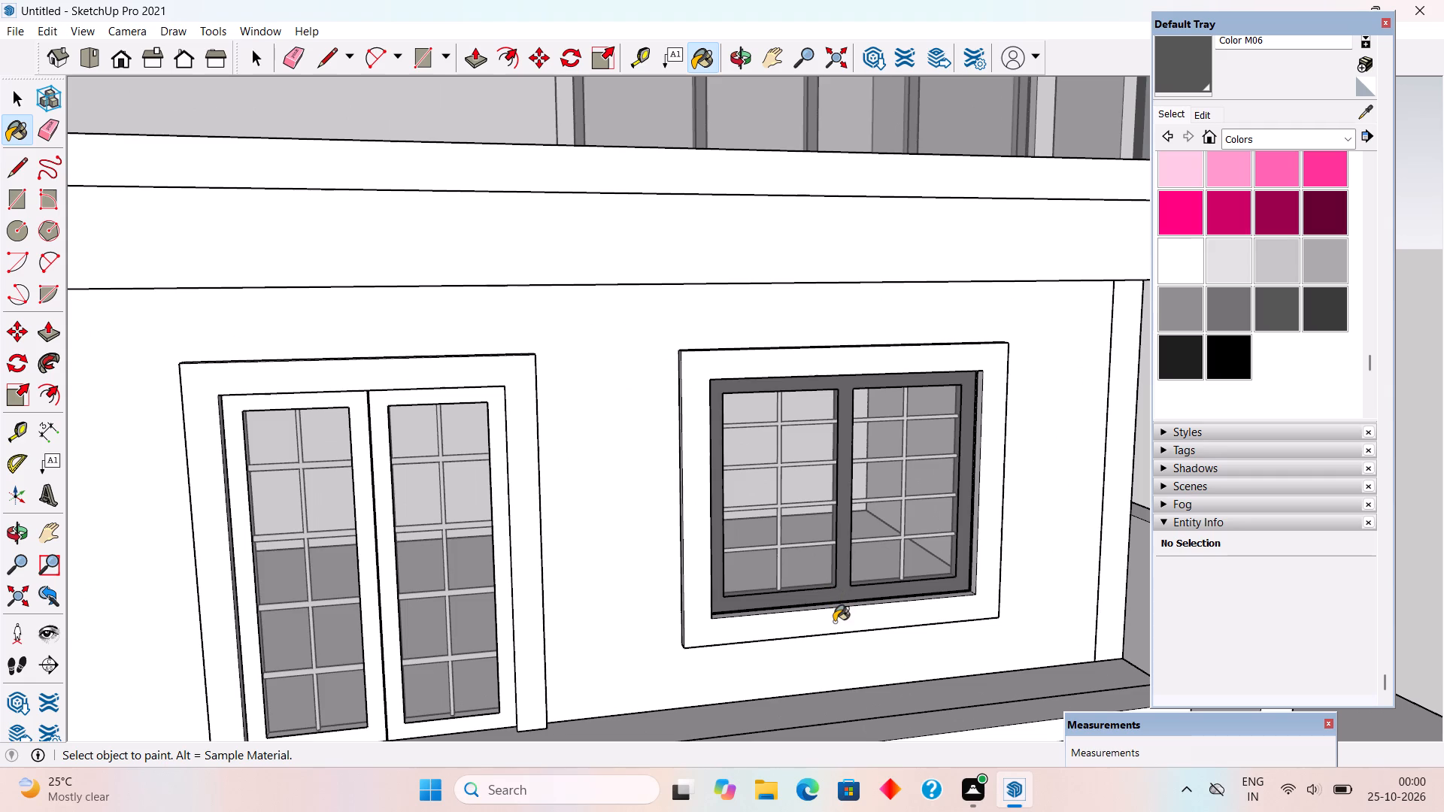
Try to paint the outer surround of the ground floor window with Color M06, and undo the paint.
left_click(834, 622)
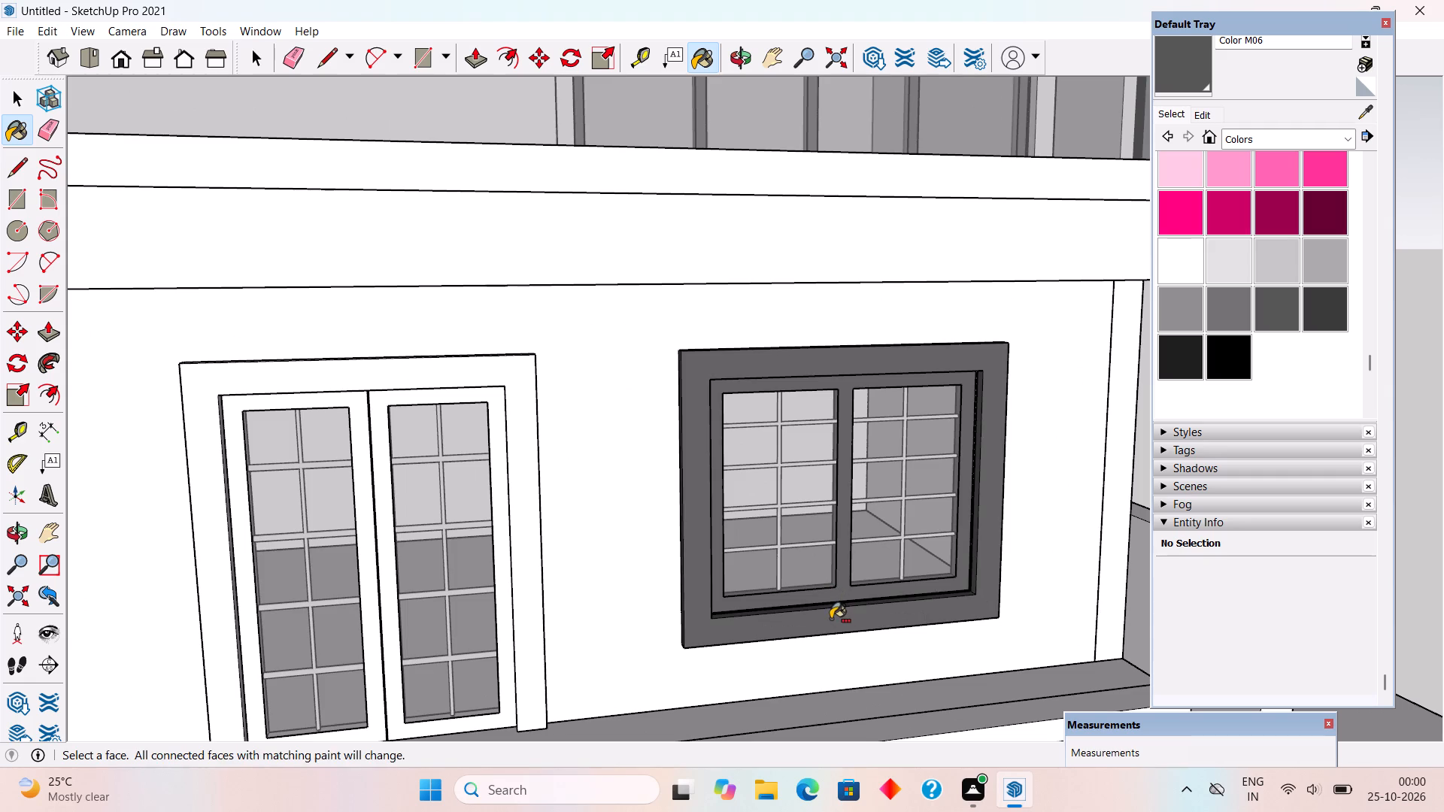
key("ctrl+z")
Open the ground floor window's surround group, select its front face and paint it with Color M06.
key("space")
triple_click(833, 620)
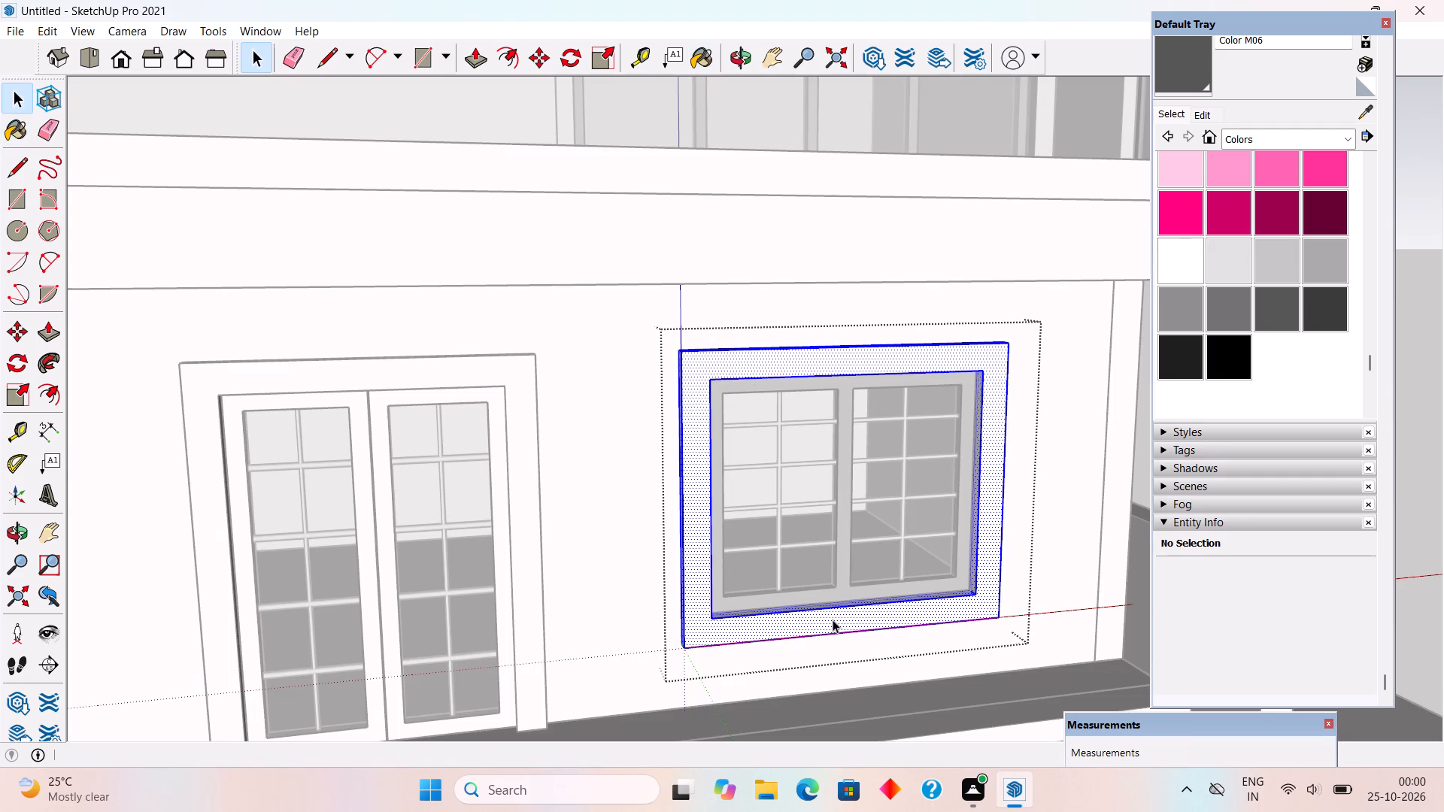
left_click(833, 620)
left_click(833, 620)
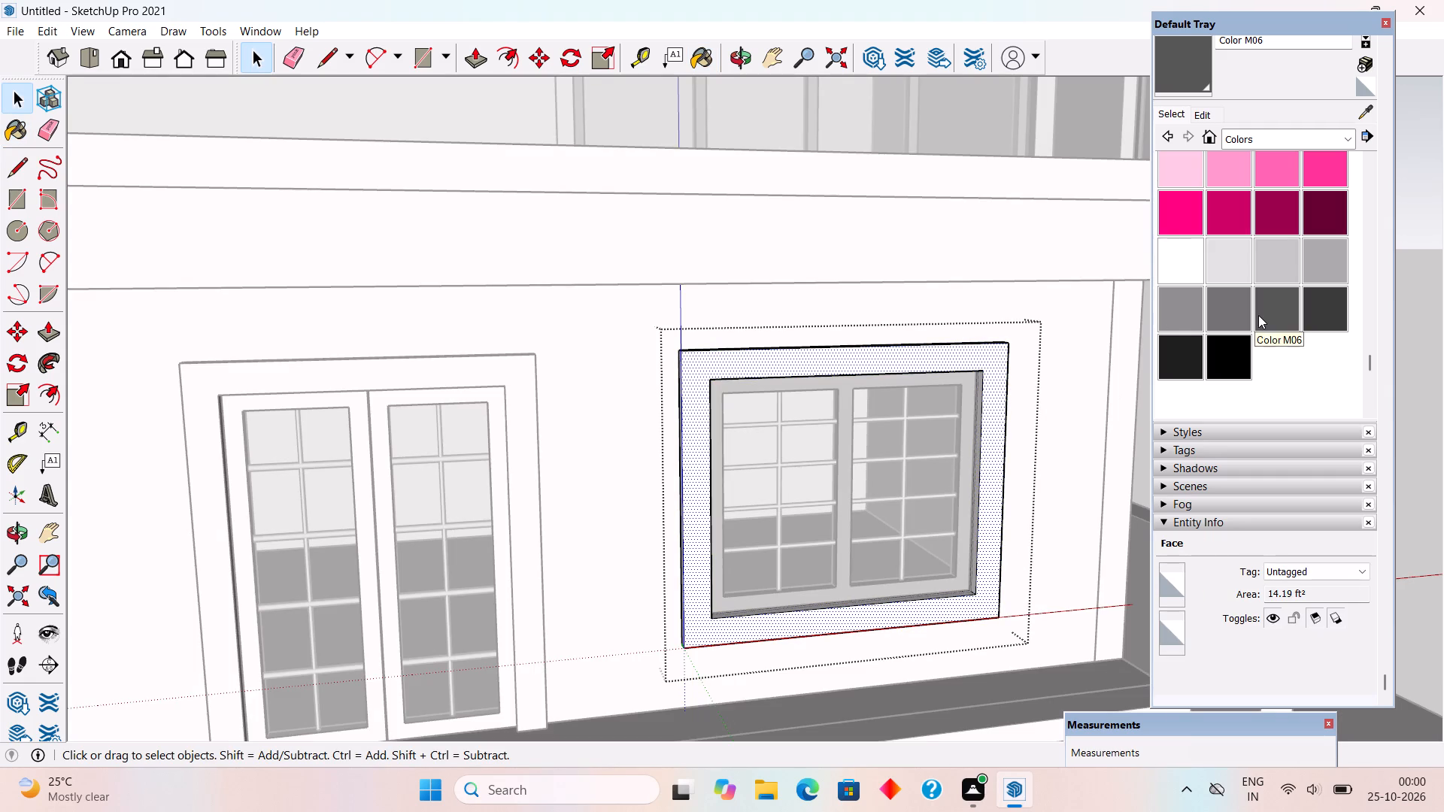
left_click(1260, 315)
left_click(984, 590)
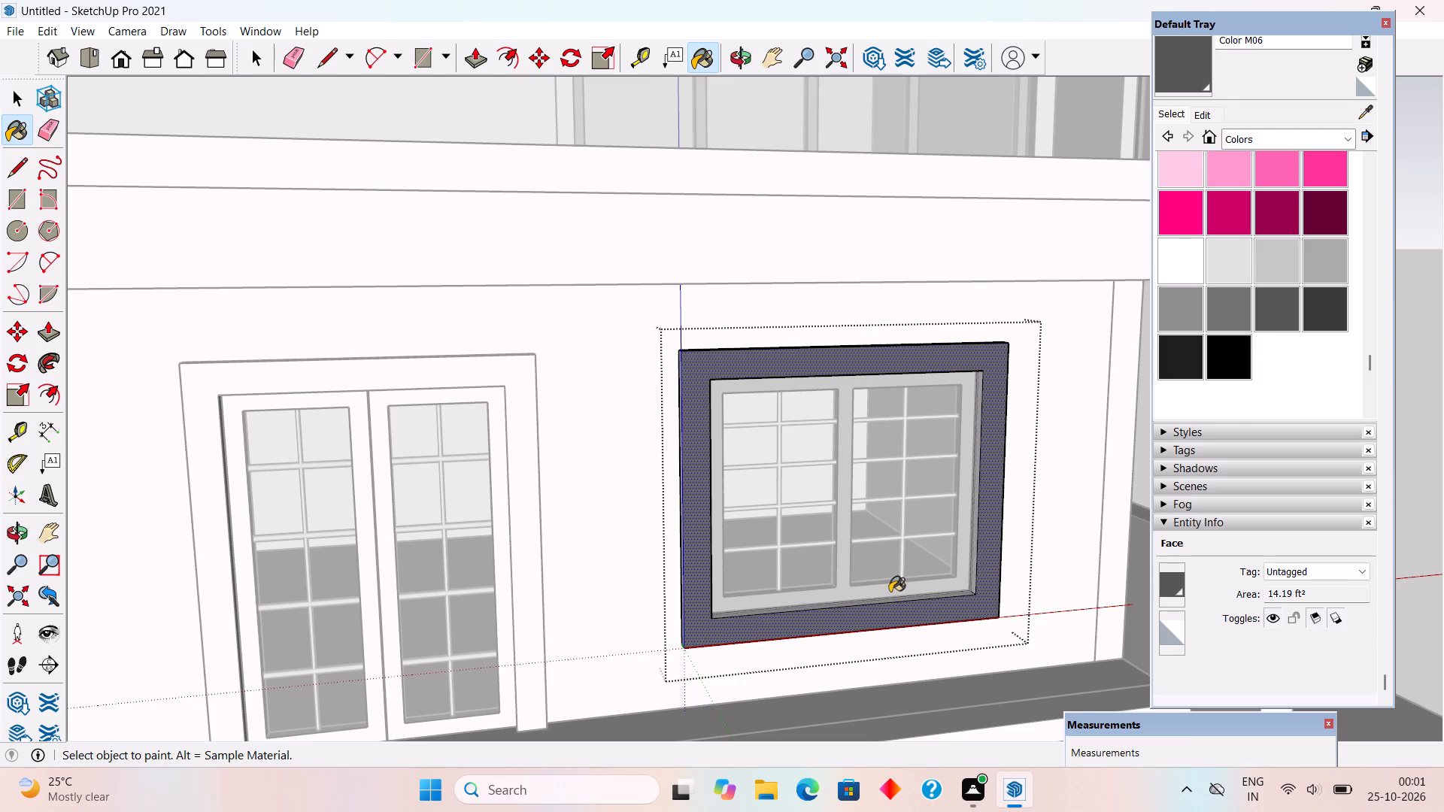
Paint the front face of the ground floor double door's outer frame with Color M06 inside its group, and leave the group.
key("space")
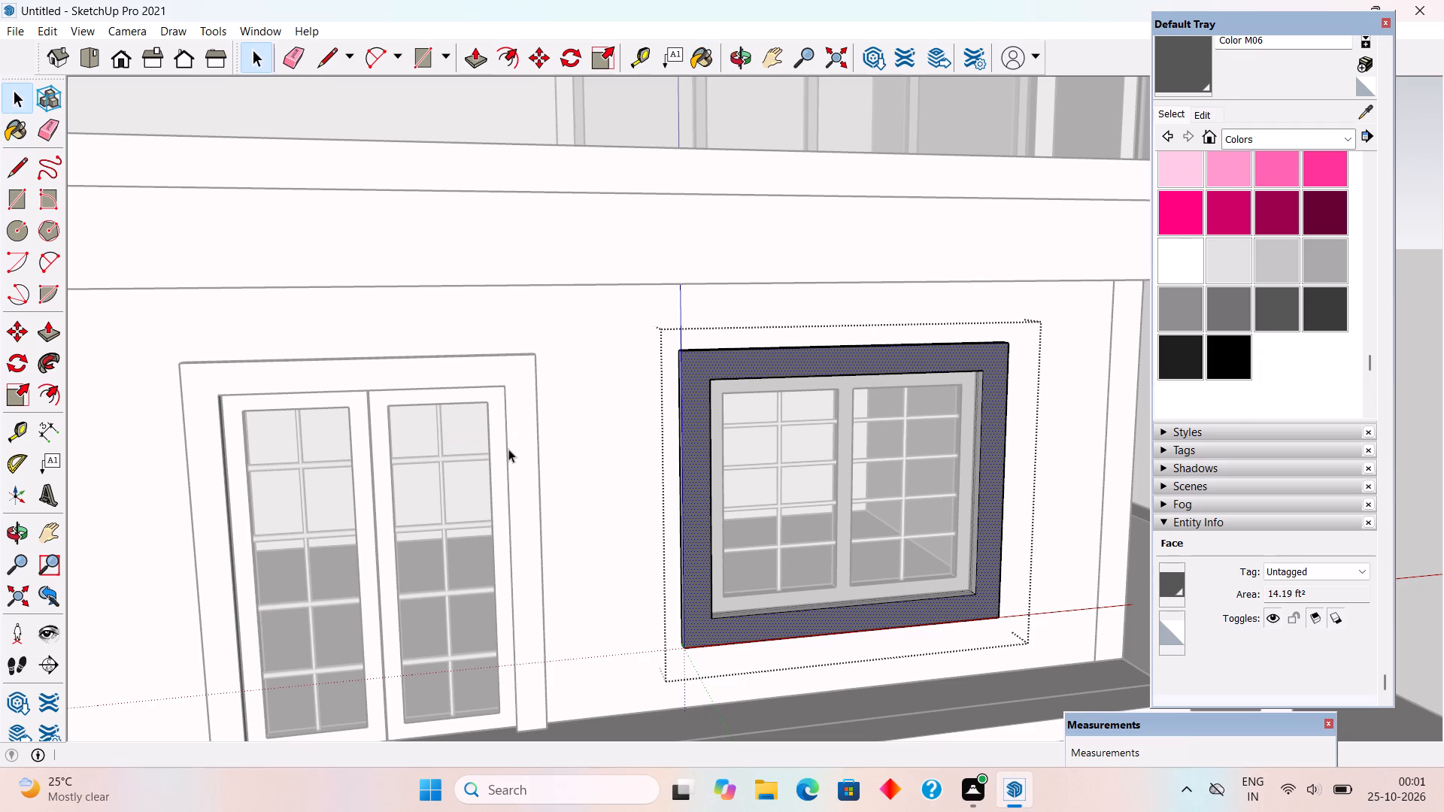
double_click(526, 453)
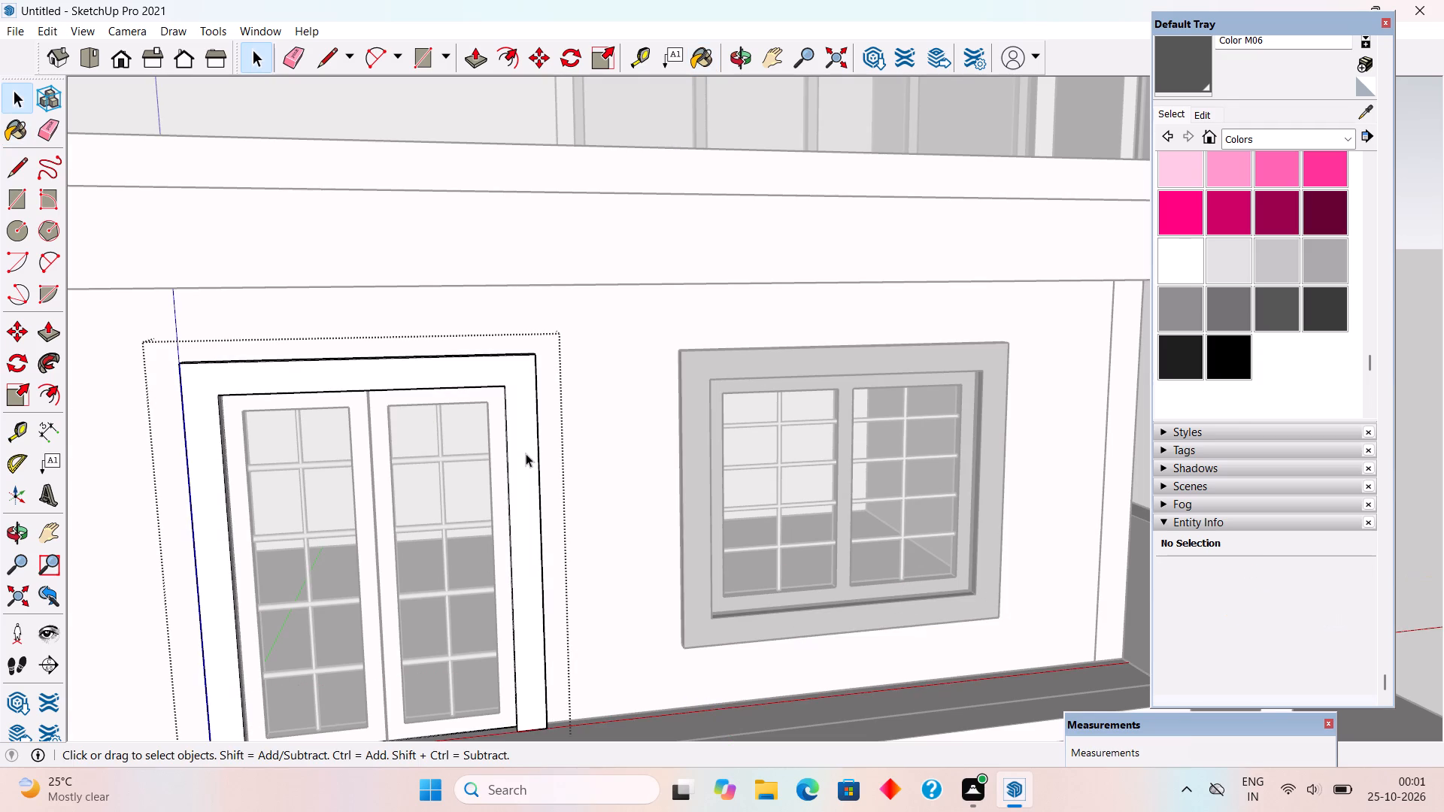
left_click(526, 453)
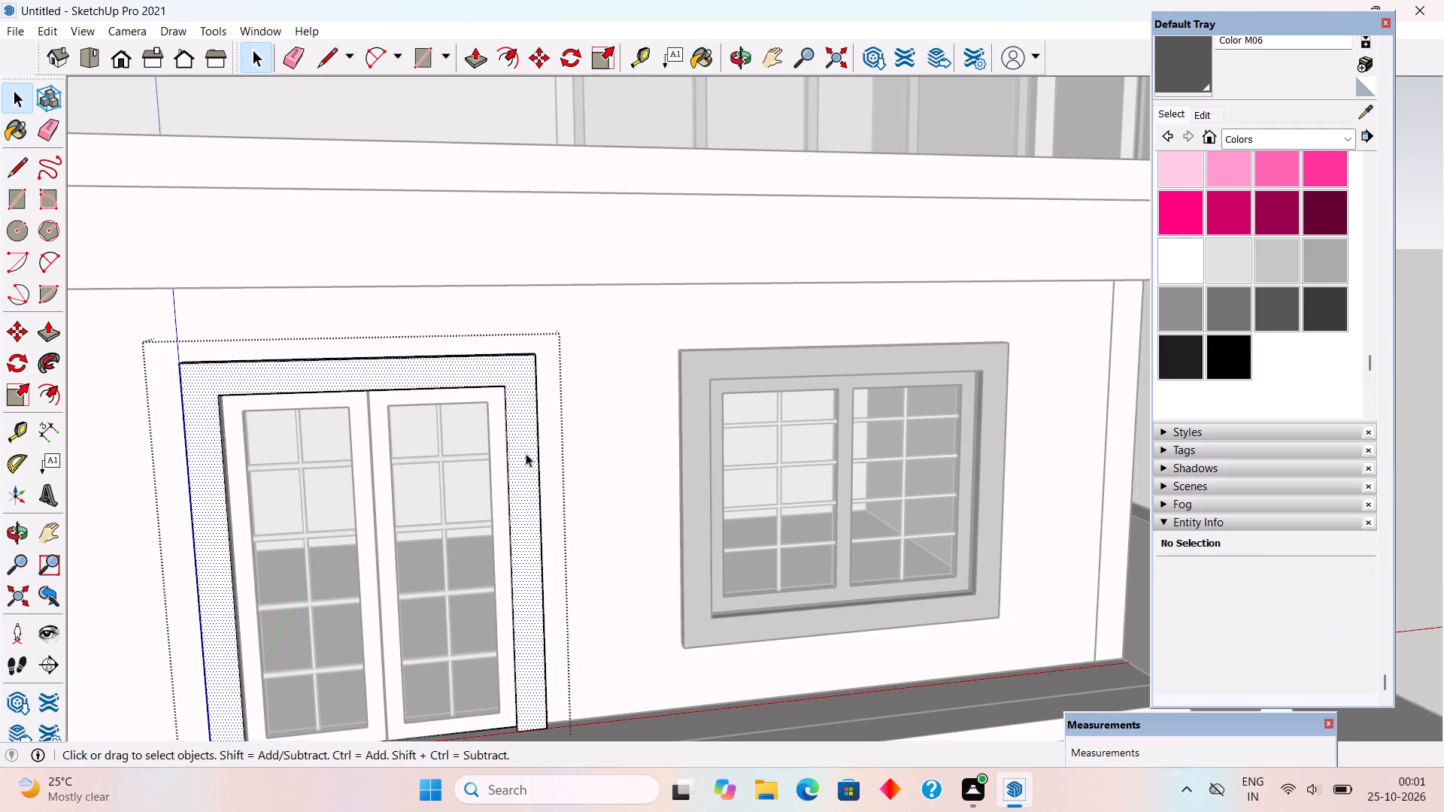
left_click(1274, 311)
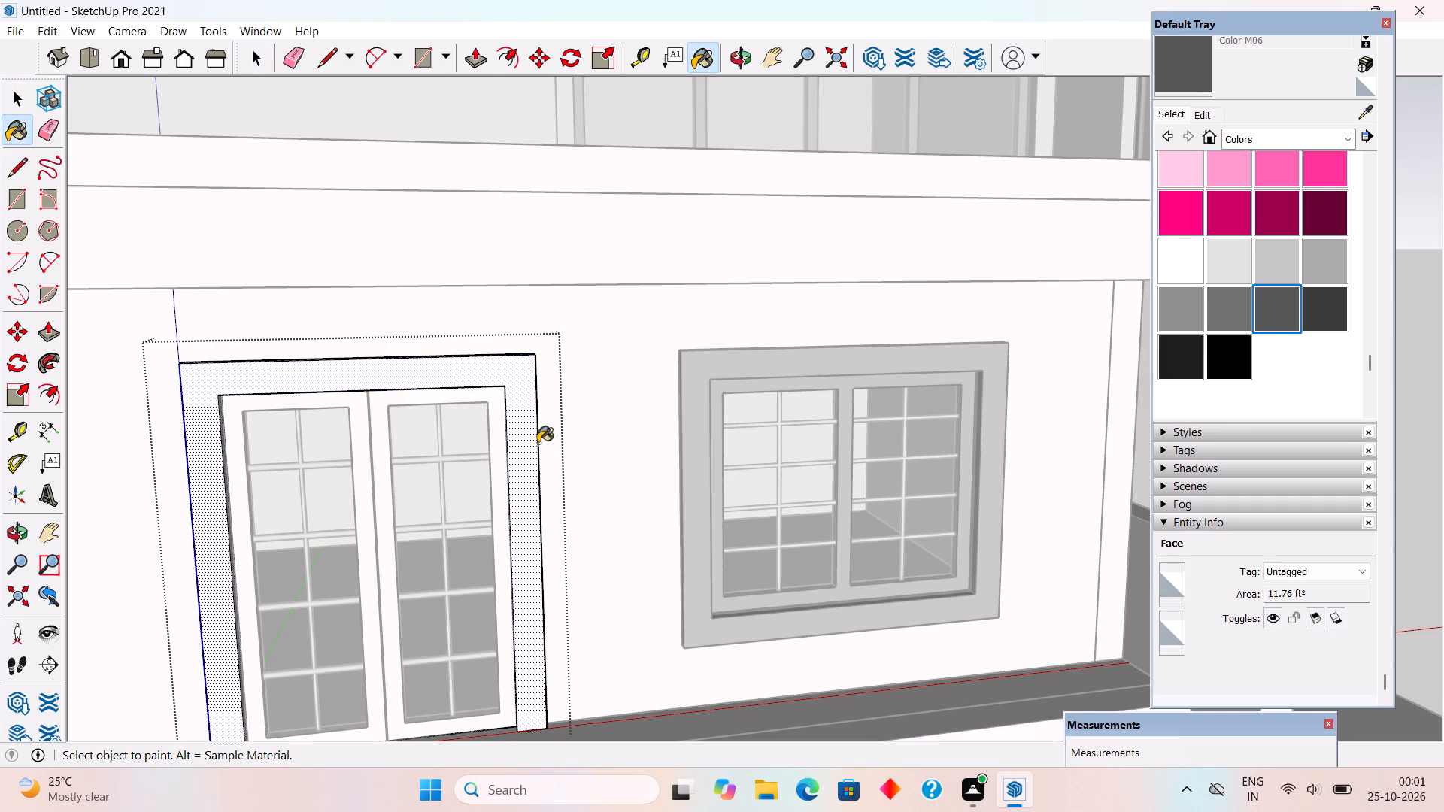
left_click(531, 448)
key("space")
left_click(593, 451)
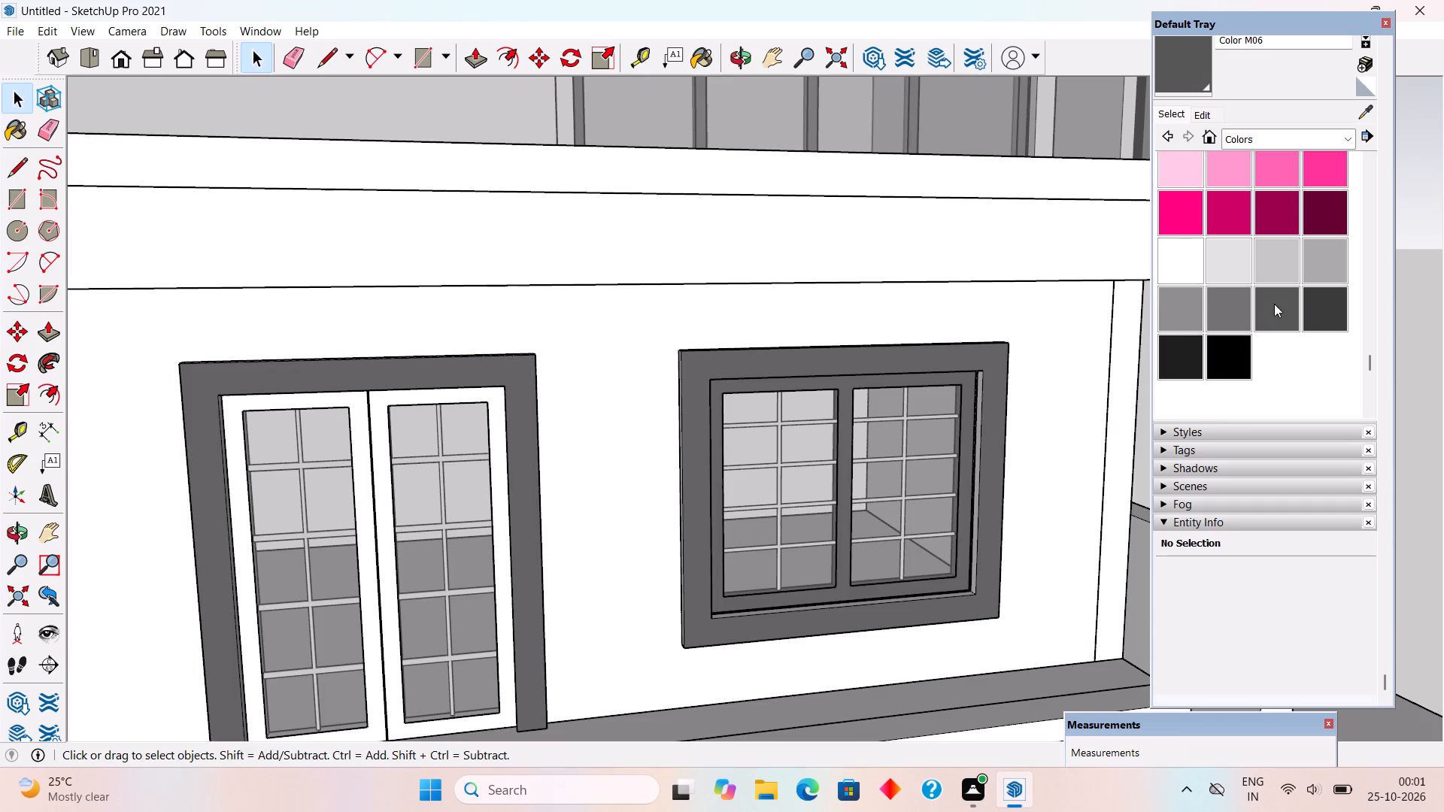
Paint both leaf frames of the ground floor double door with Color M06.
left_click(1262, 306)
left_click(499, 439)
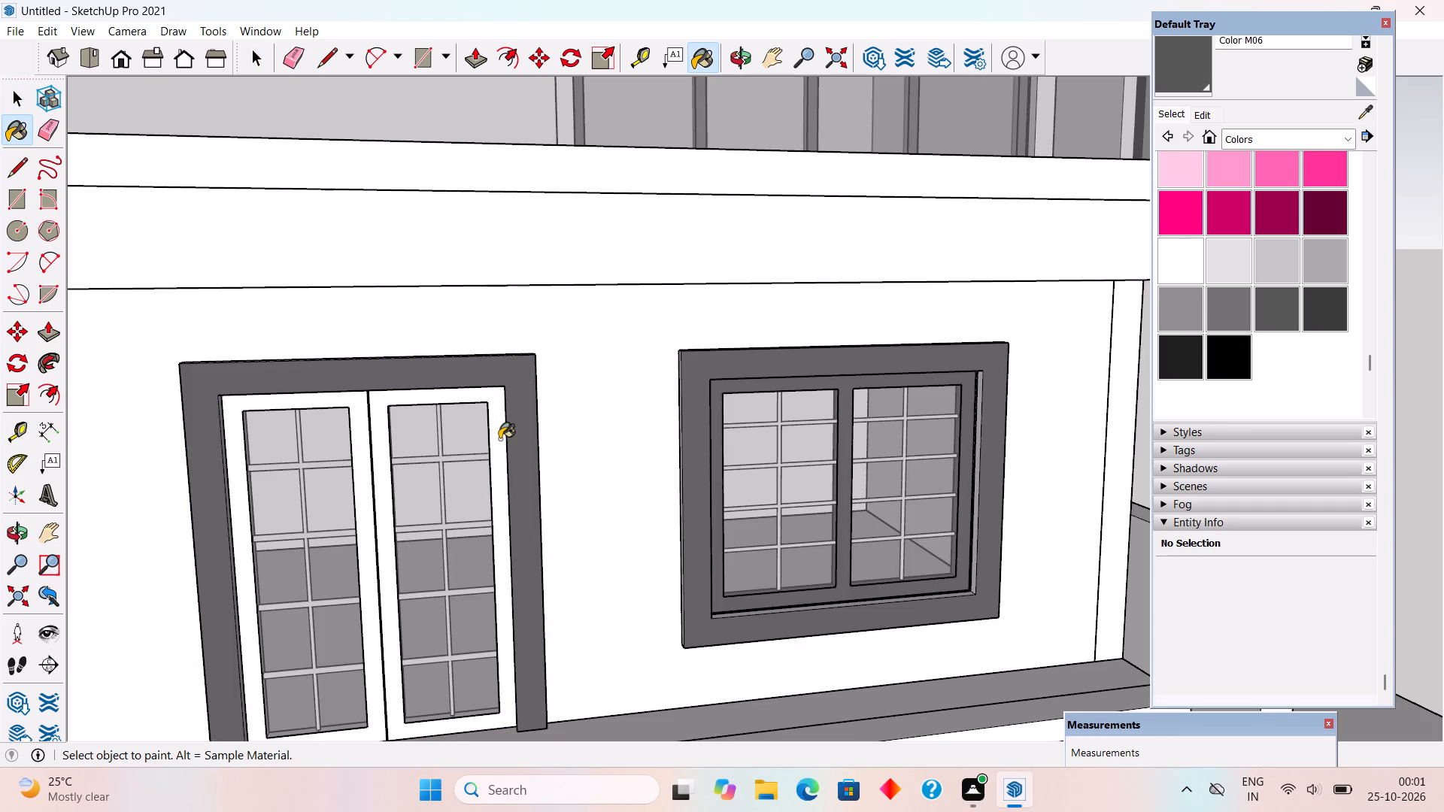
left_click(344, 399)
Paint the ground floor's front wall around the door and window with Color M05.
scroll(408, 421, "down", 7)
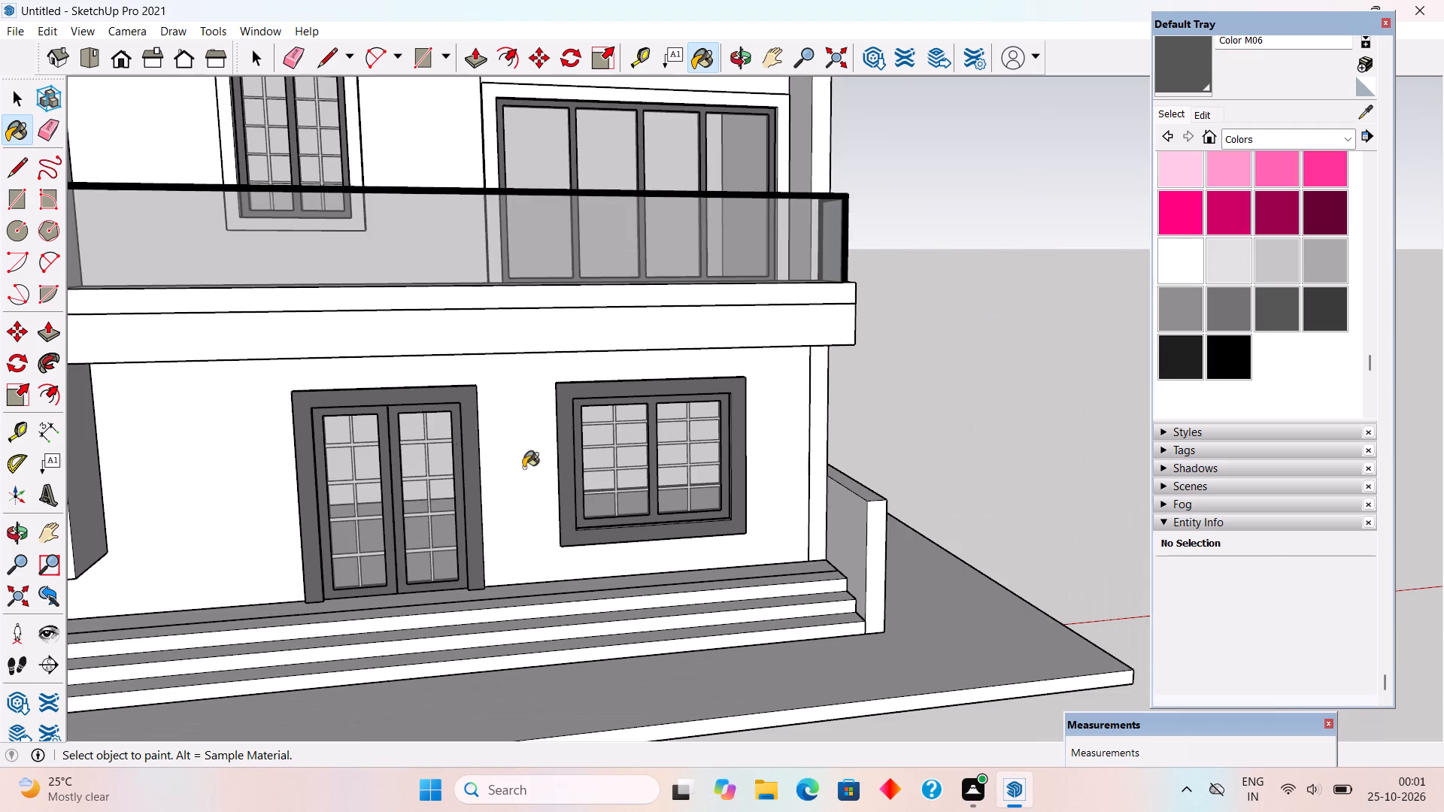
left_click(1232, 315)
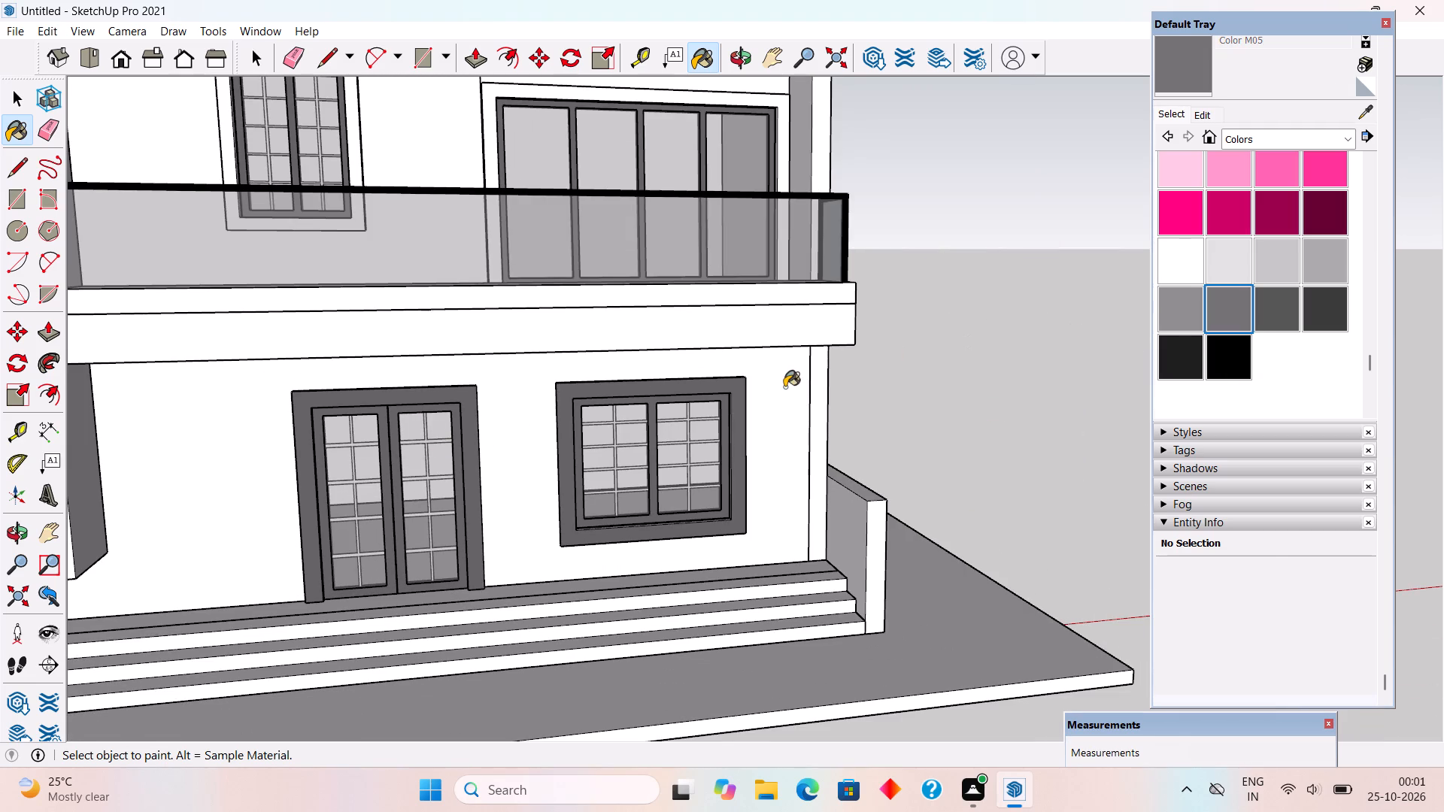
left_click(784, 387)
Paint the fascia band below the first floor balcony with Color M06.
scroll(782, 387, "down", 5)
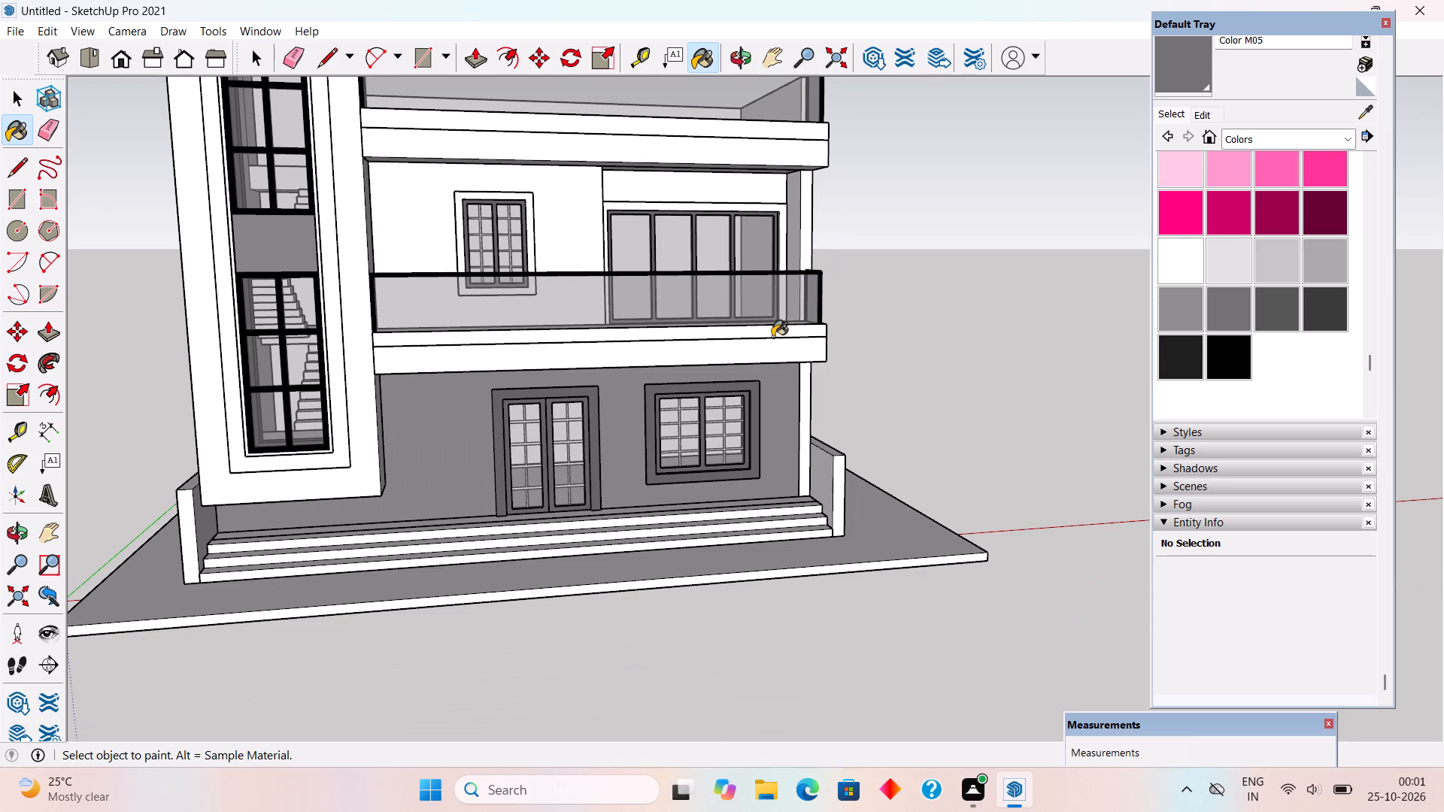
scroll(771, 358, "up", 2)
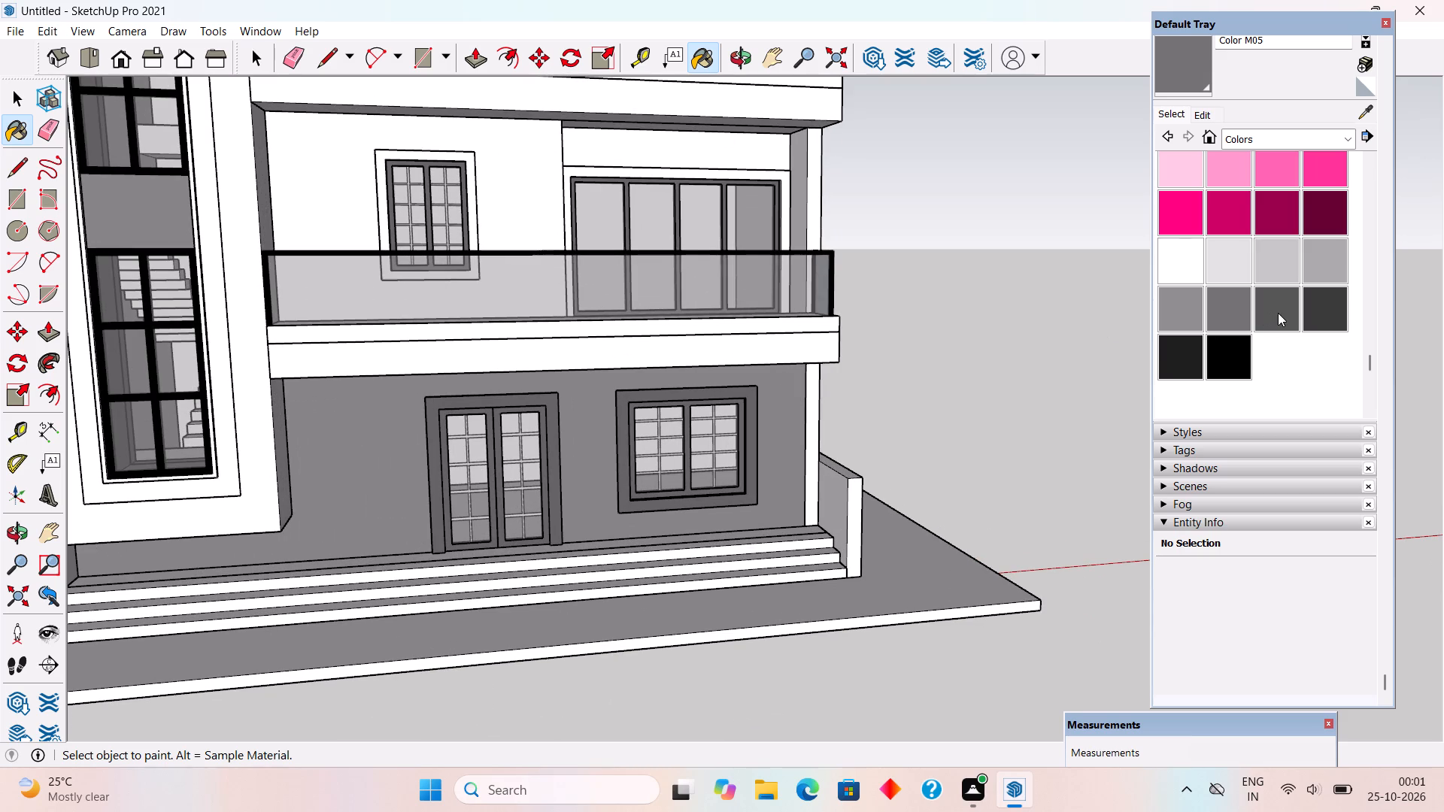
left_click(1278, 313)
left_click(832, 343)
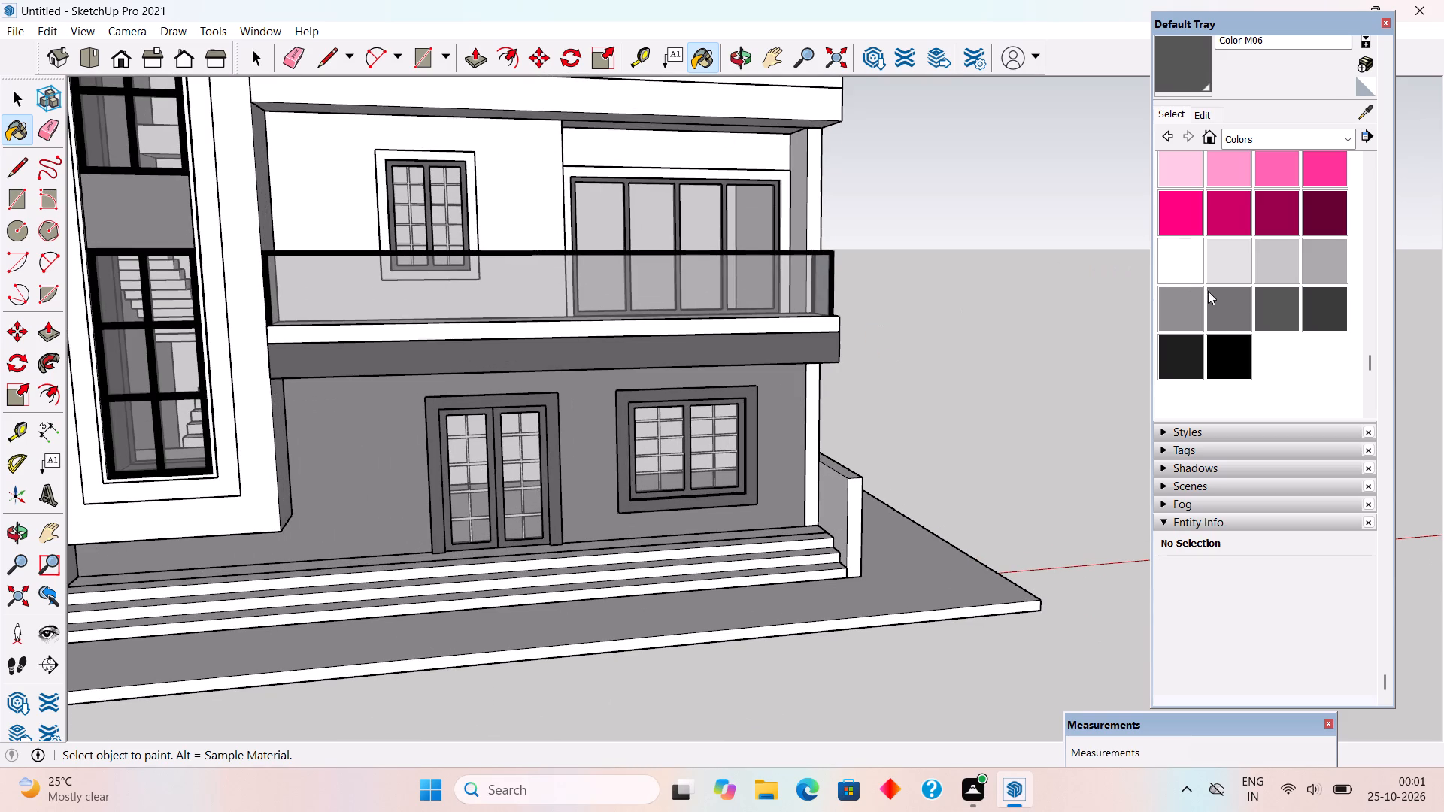
Paint the fascia band below the upper terrace with Color M05.
left_click(1217, 312)
left_click(808, 98)
Paint the band surrounding the stair tower's tall windows with Color M05.
scroll(858, 244, "down", 4)
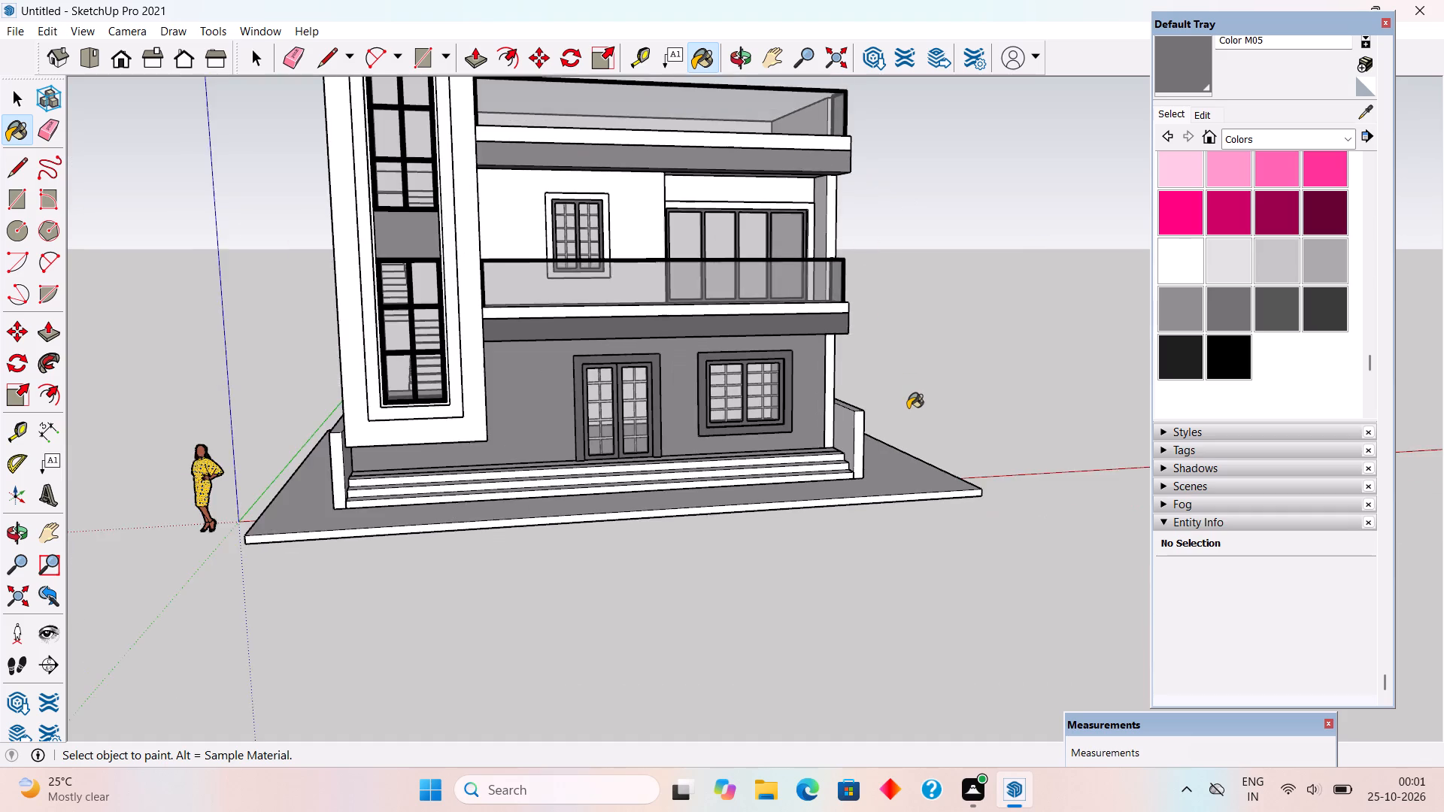
scroll(908, 408, "down", 4)
scroll(832, 123, "up", 4)
scroll(901, 278, "up", 2)
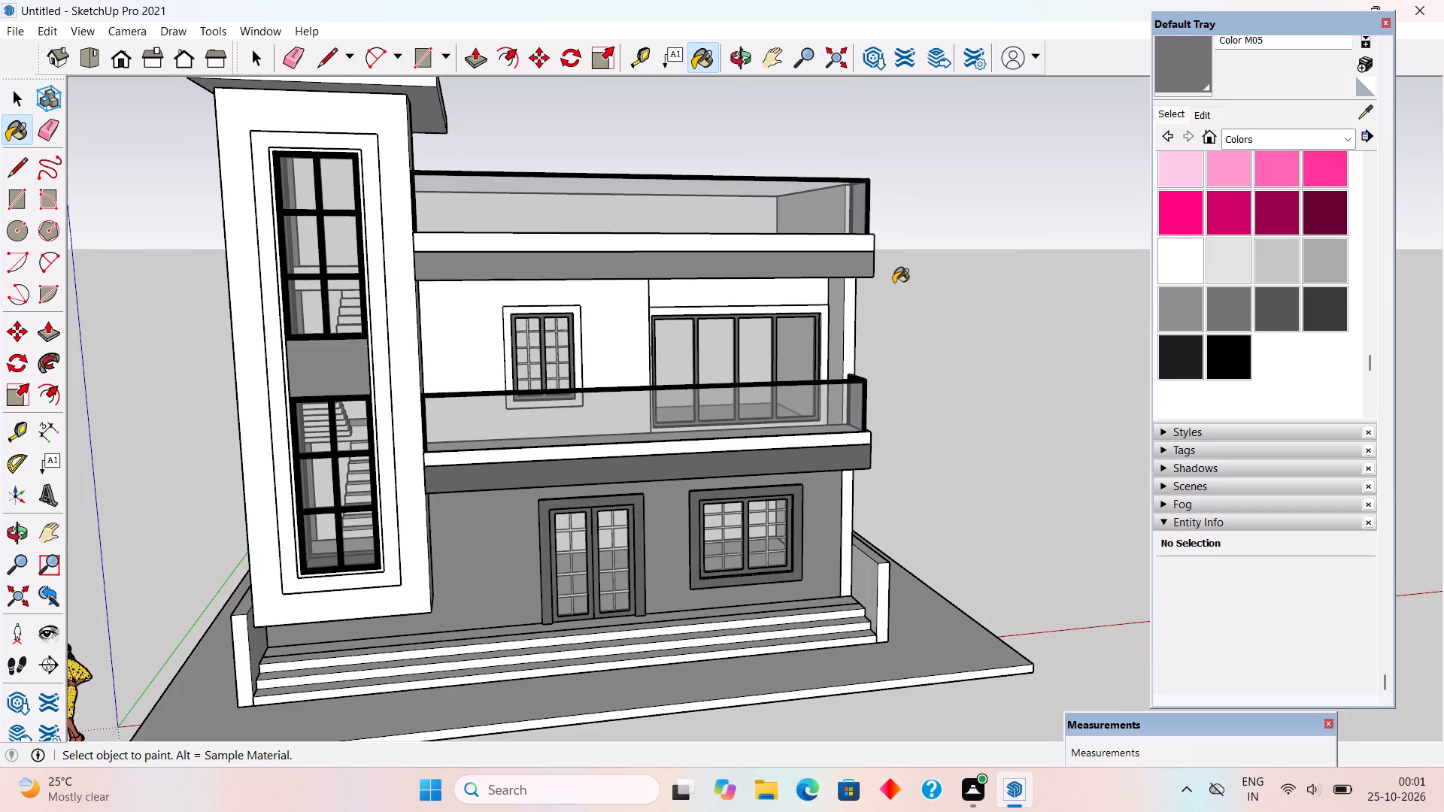
scroll(405, 400, "up", 3)
left_click(371, 417)
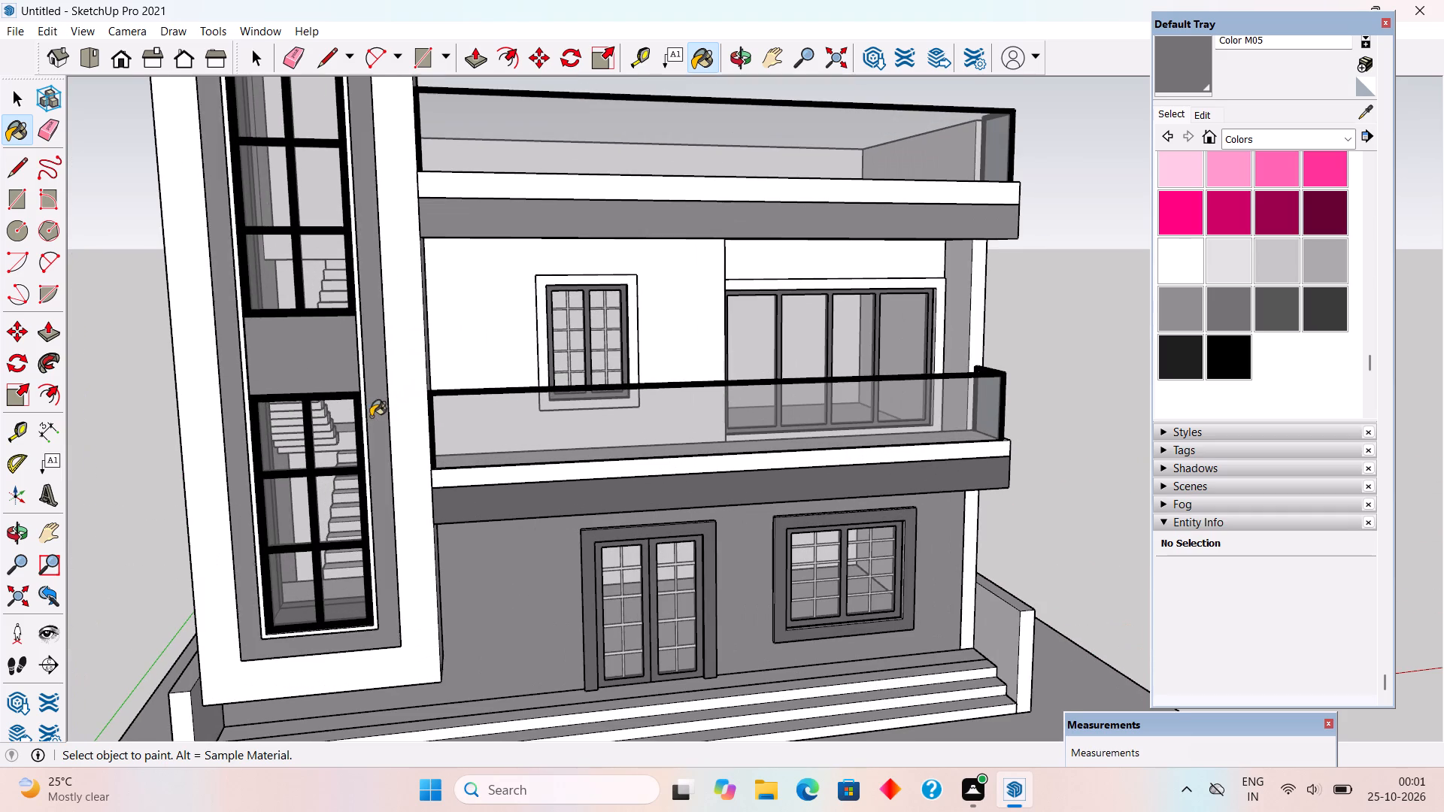
Paint the stair tower's overhanging roof slab with Color M06.
scroll(371, 417, "down", 5)
middle_click_drag(431, 569, 400, 539)
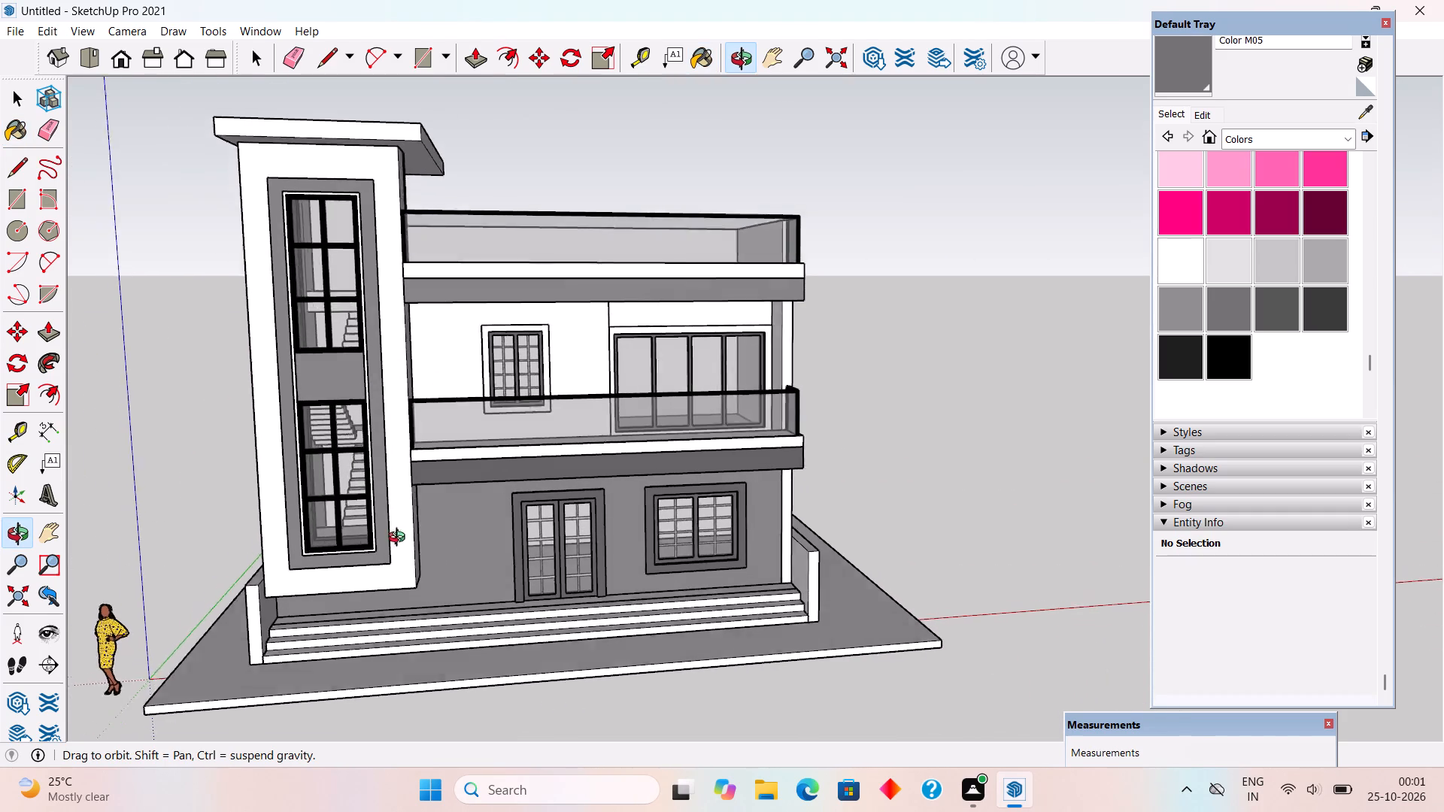
middle_click_drag(400, 539, 441, 615)
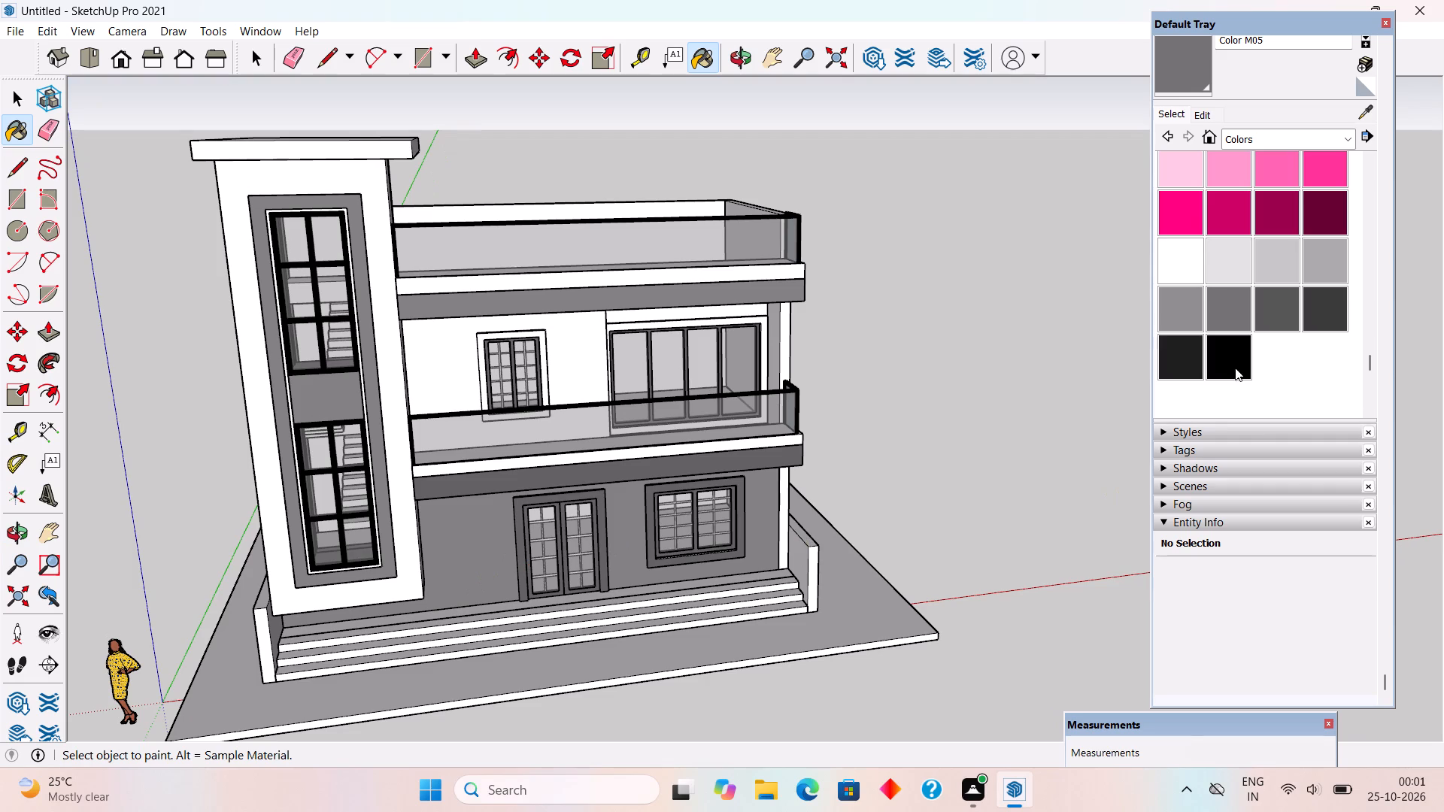
left_click(1274, 308)
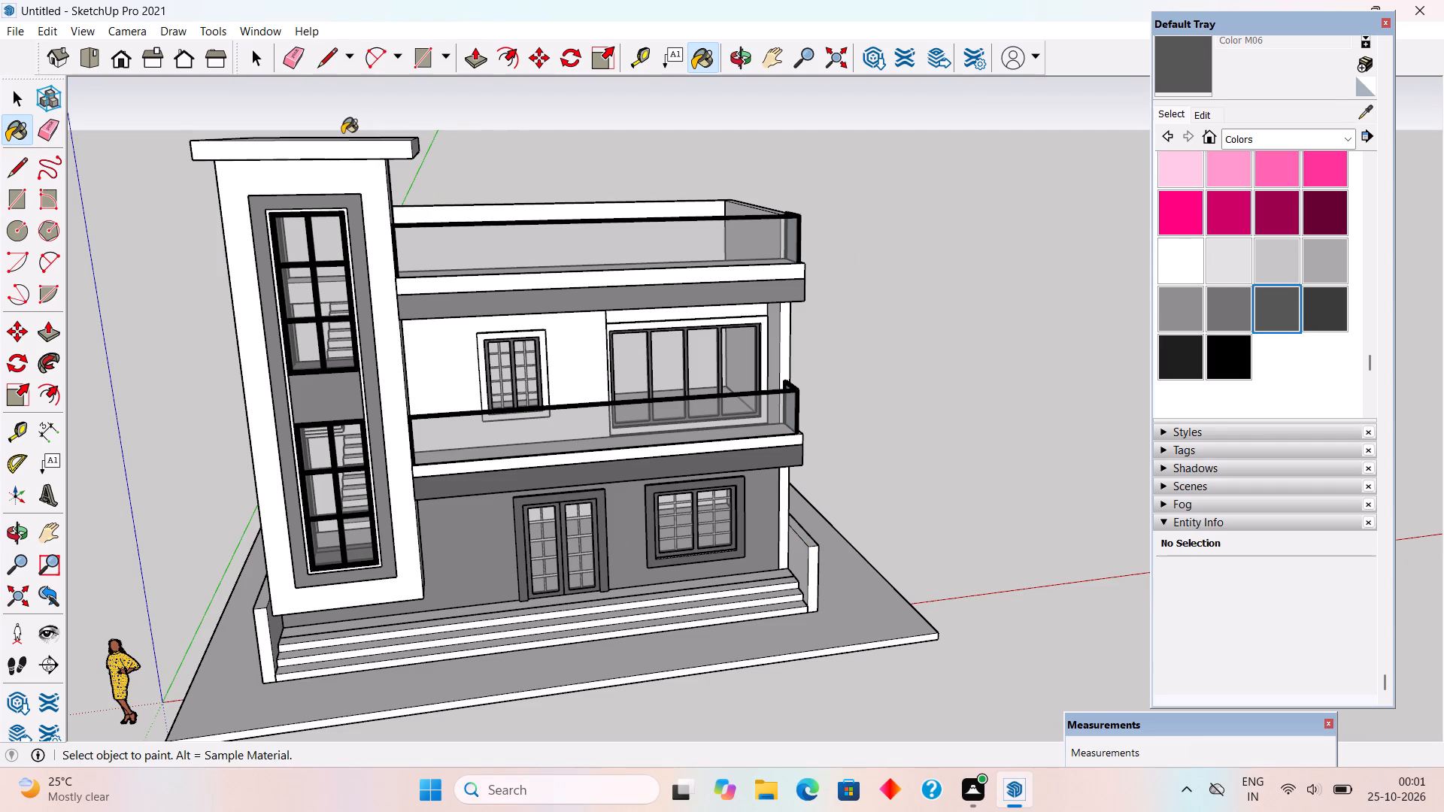
left_click(342, 141)
Examine the painted building from the front, the side and above to review its colour scheme.
middle_click_drag(557, 238, 539, 134)
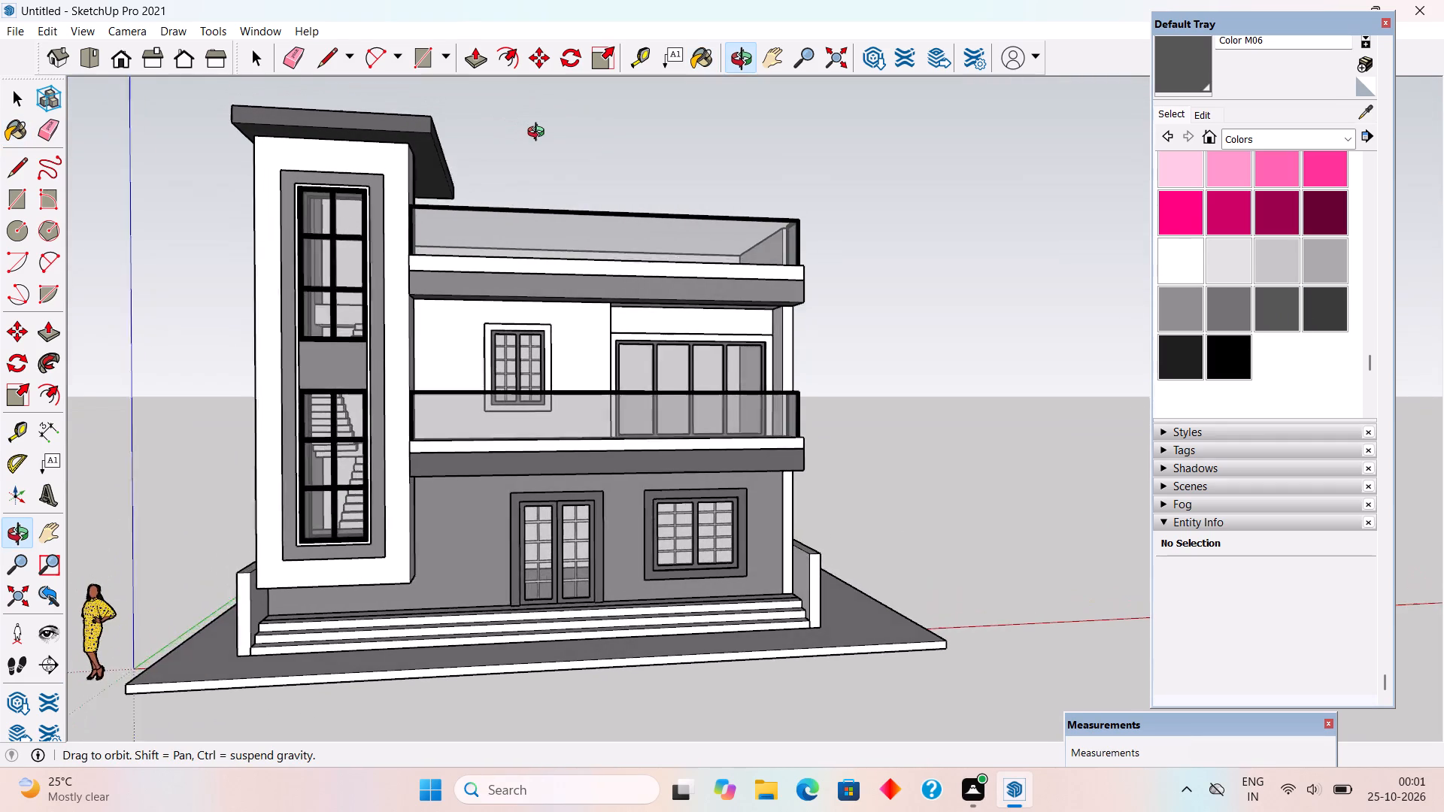
middle_click_drag(539, 134, 571, 136)
middle_click_drag(808, 444, 711, 459)
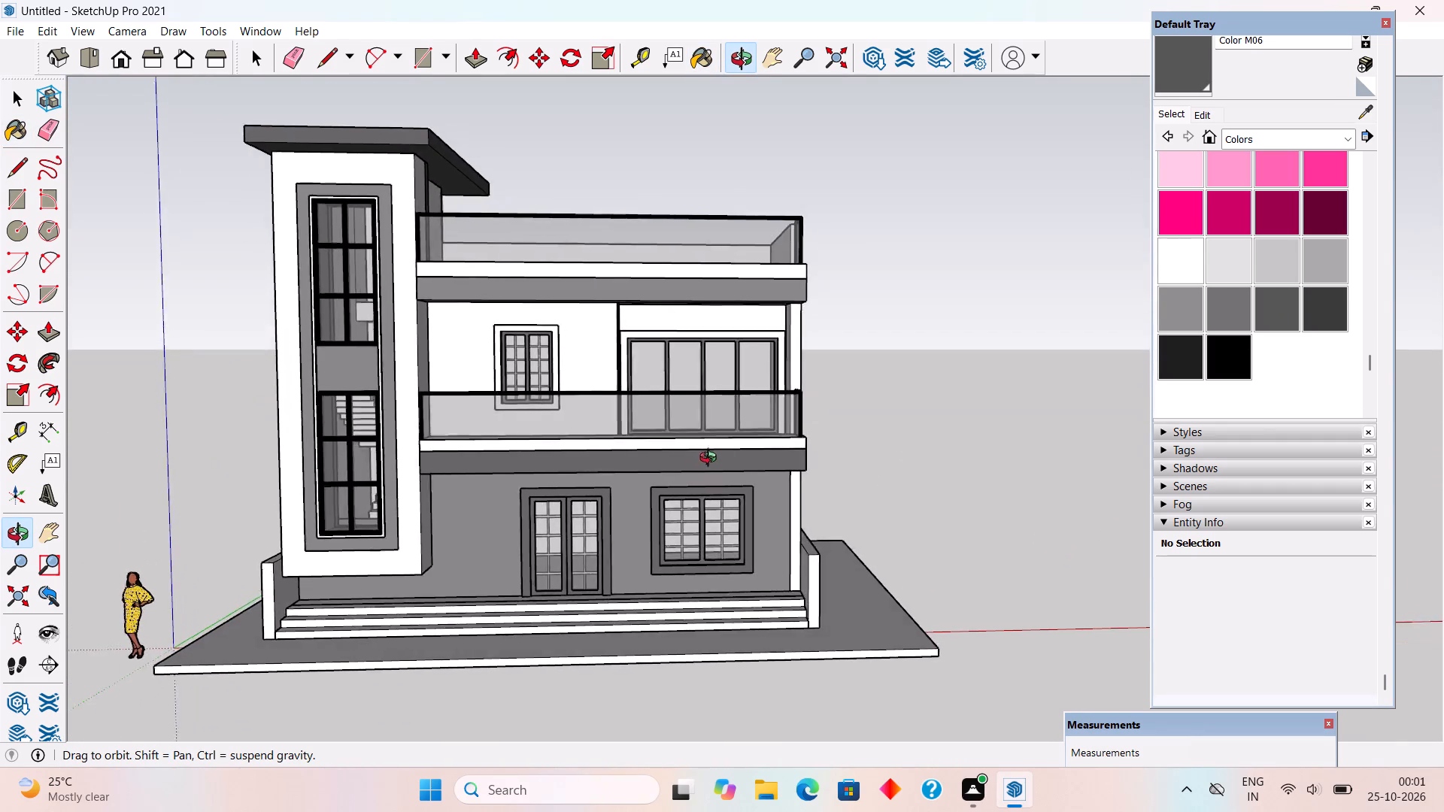
middle_click_drag(711, 459, 730, 447)
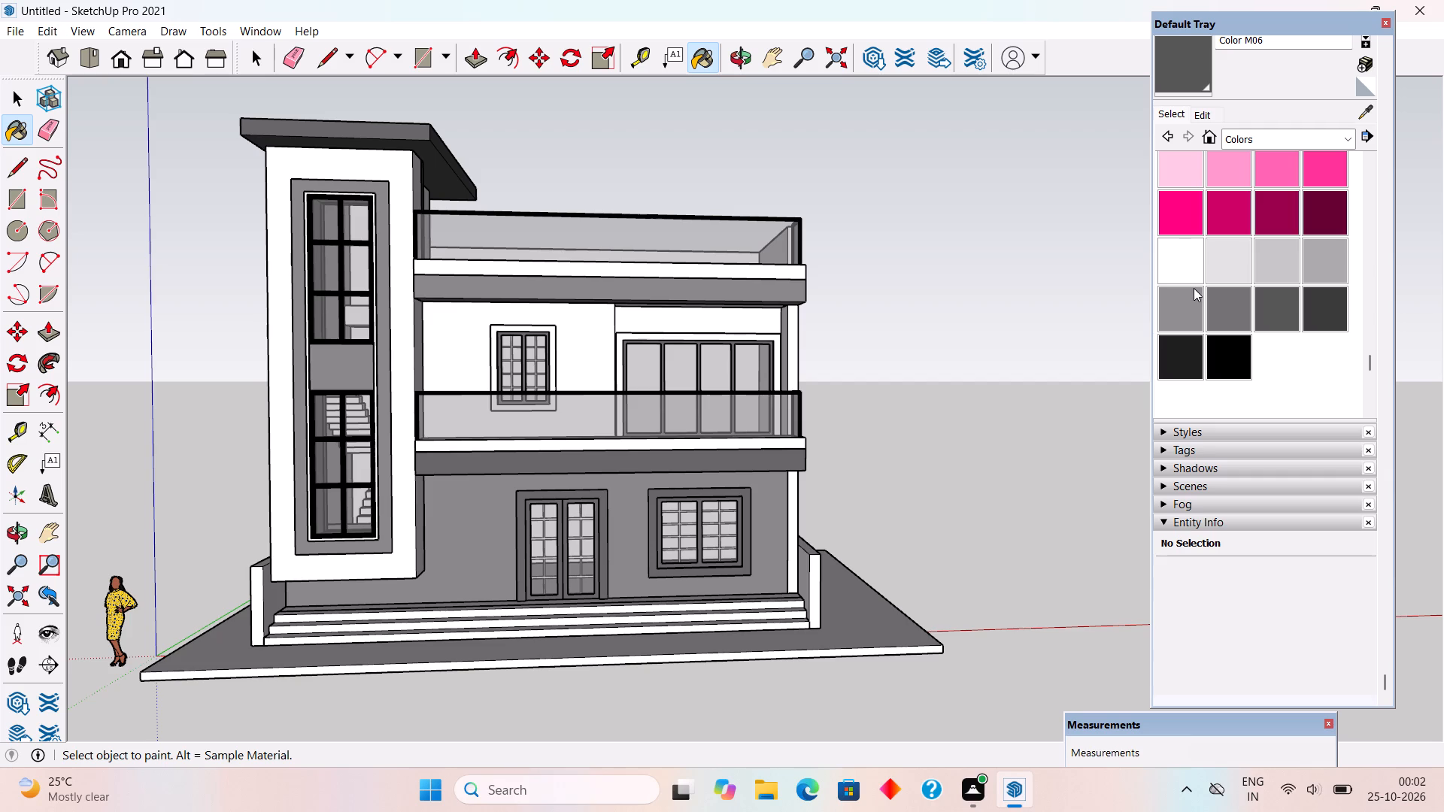
middle_click_drag(1071, 288, 457, 350)
middle_click_drag(766, 367, 869, 345)
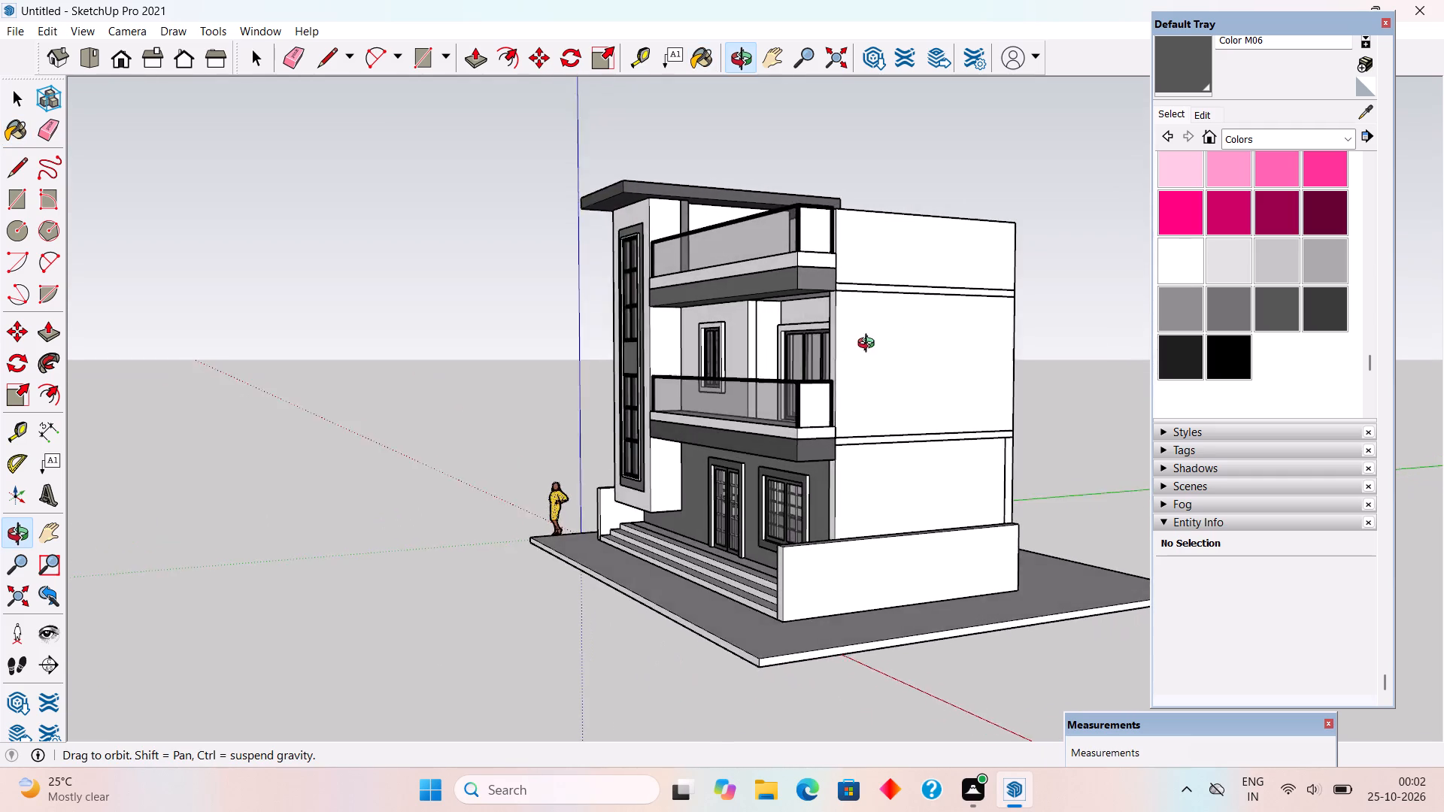
middle_click_drag(869, 345, 989, 398)
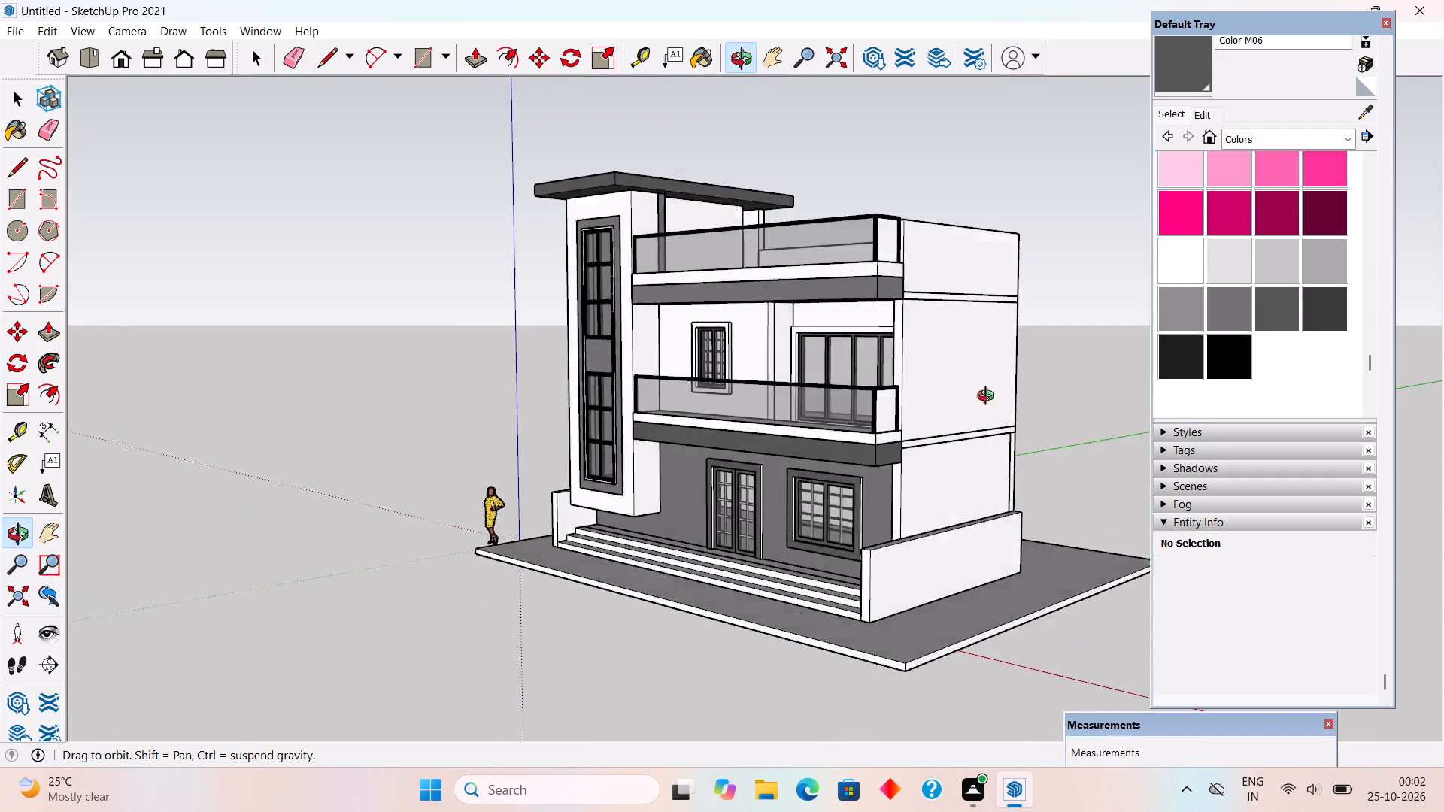
middle_click_drag(989, 398, 1418, 453)
scroll(1093, 544, "up", 1)
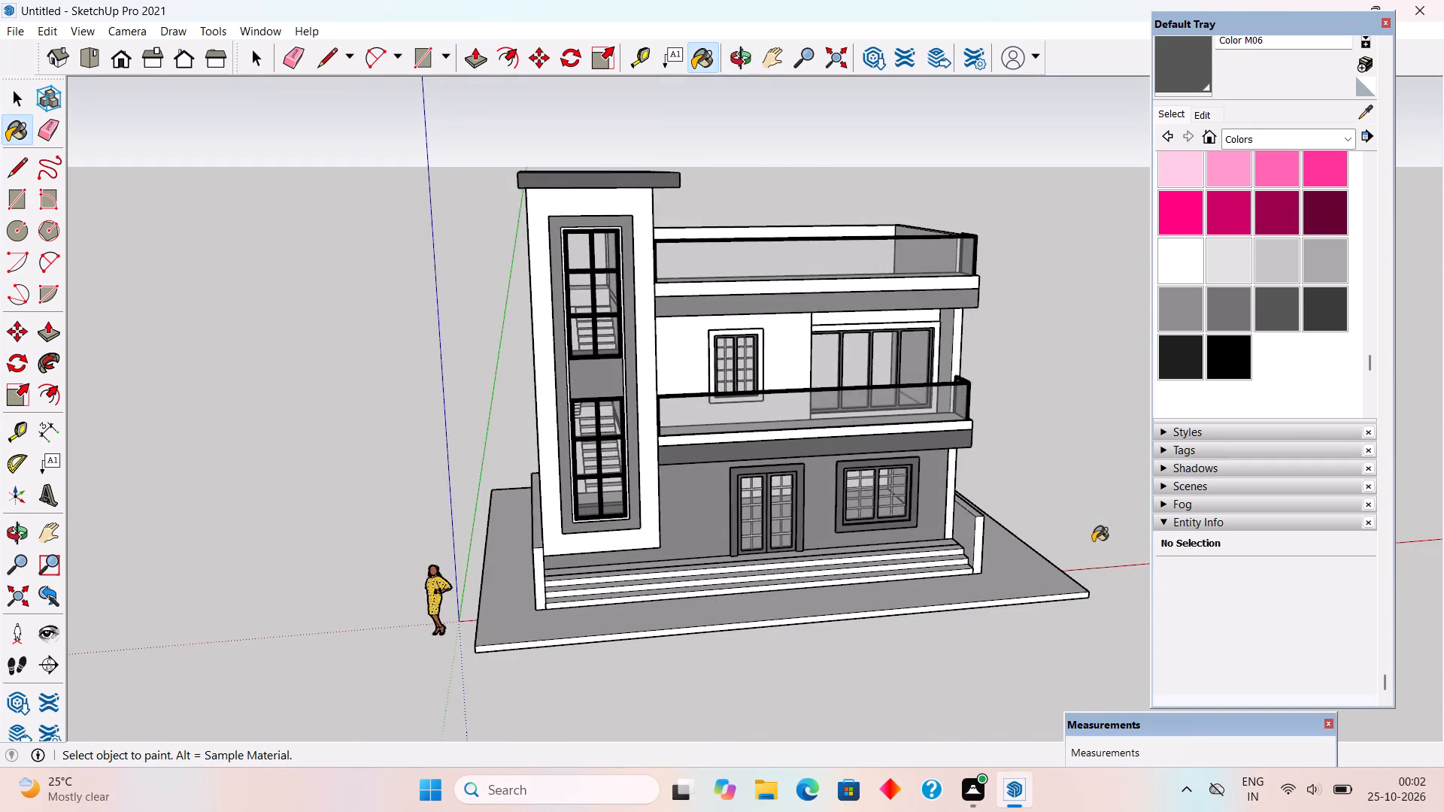
scroll(1093, 541, "up", 1)
middle_click_drag(1033, 442, 984, 285)
scroll(918, 138, "up", 2)
scroll(917, 139, "down", 3)
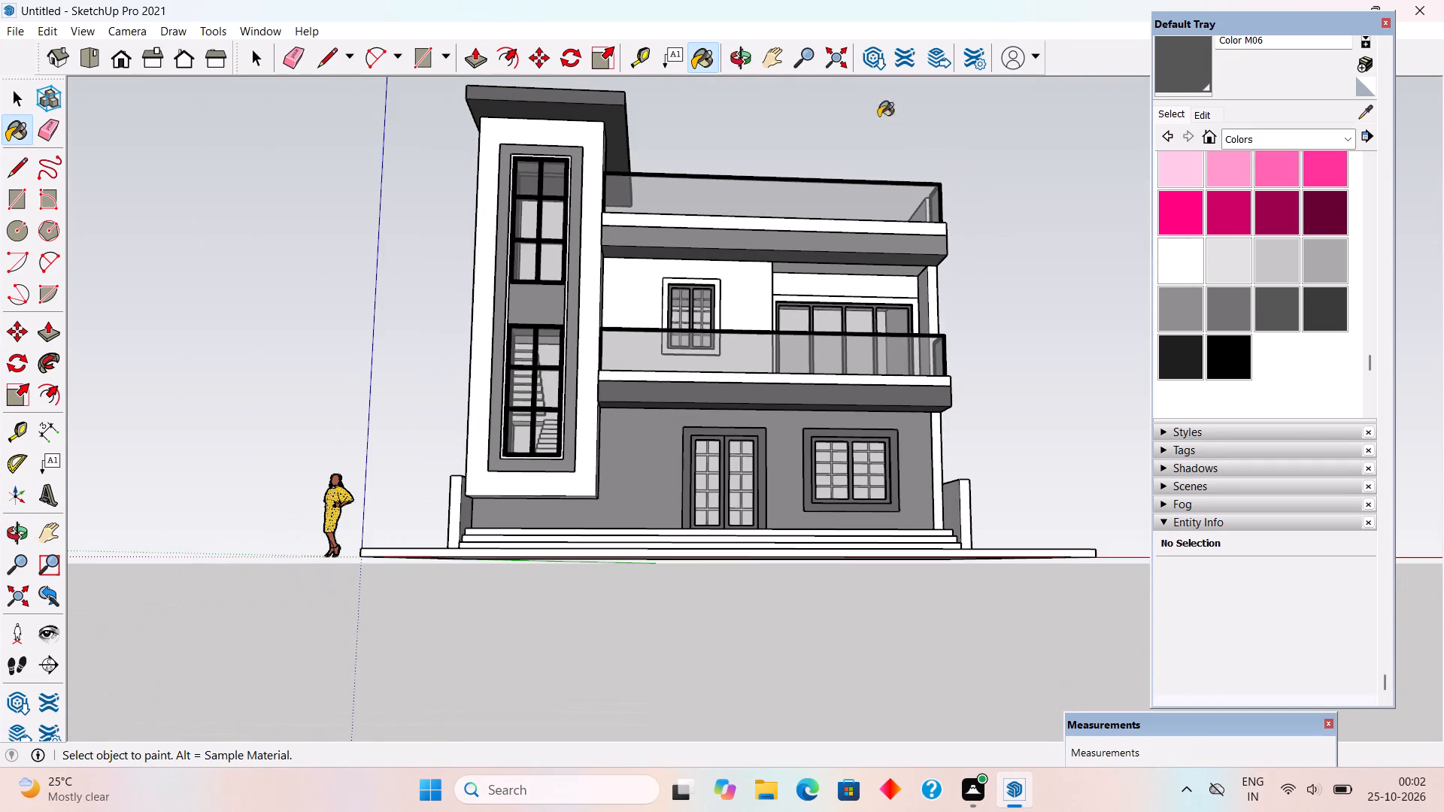
scroll(775, 110, "down", 3)
middle_click_drag(653, 144, 673, 317)
scroll(674, 319, "down", 3)
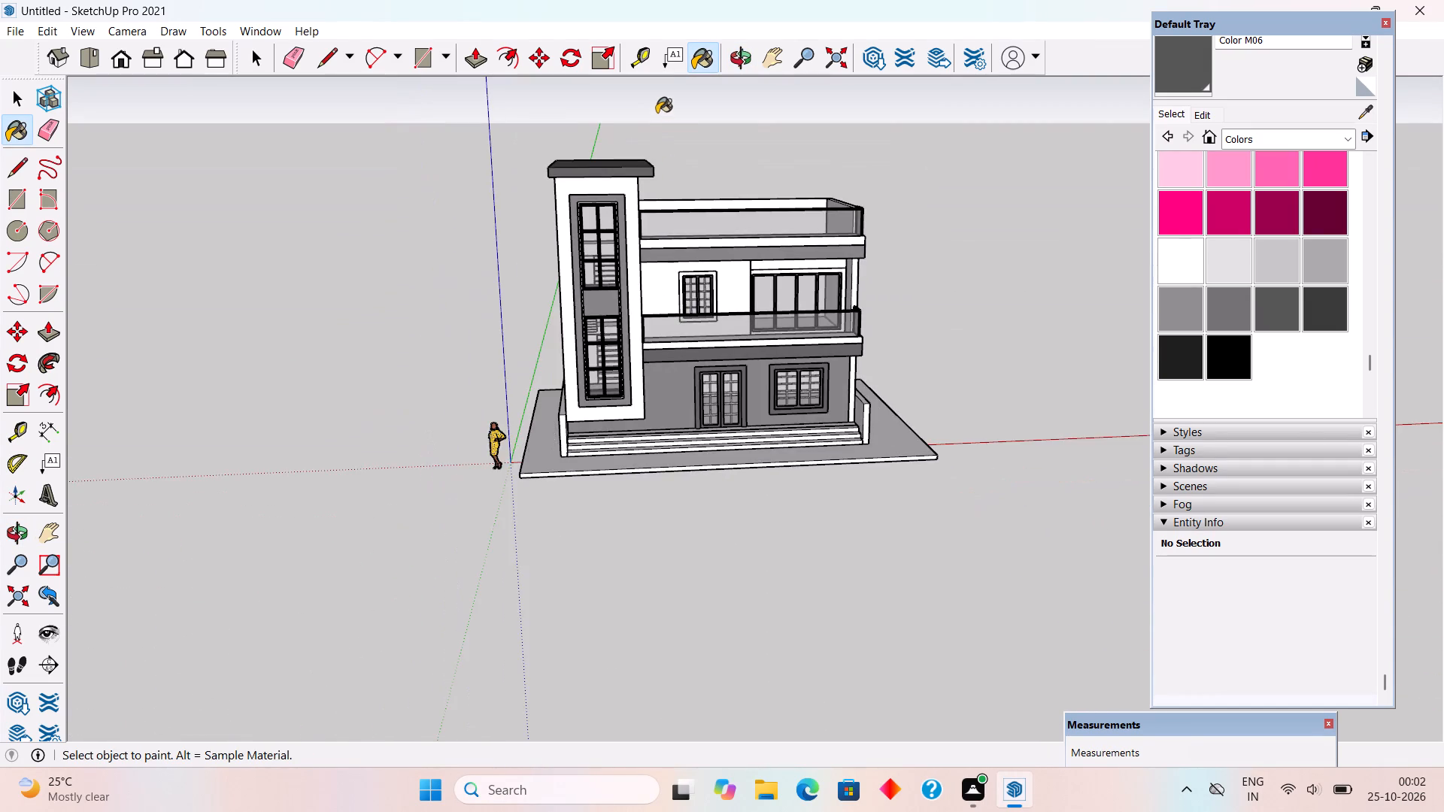
scroll(657, 113, "up", 5)
scroll(687, 171, "up", 2)
middle_click_drag(778, 153, 742, 44)
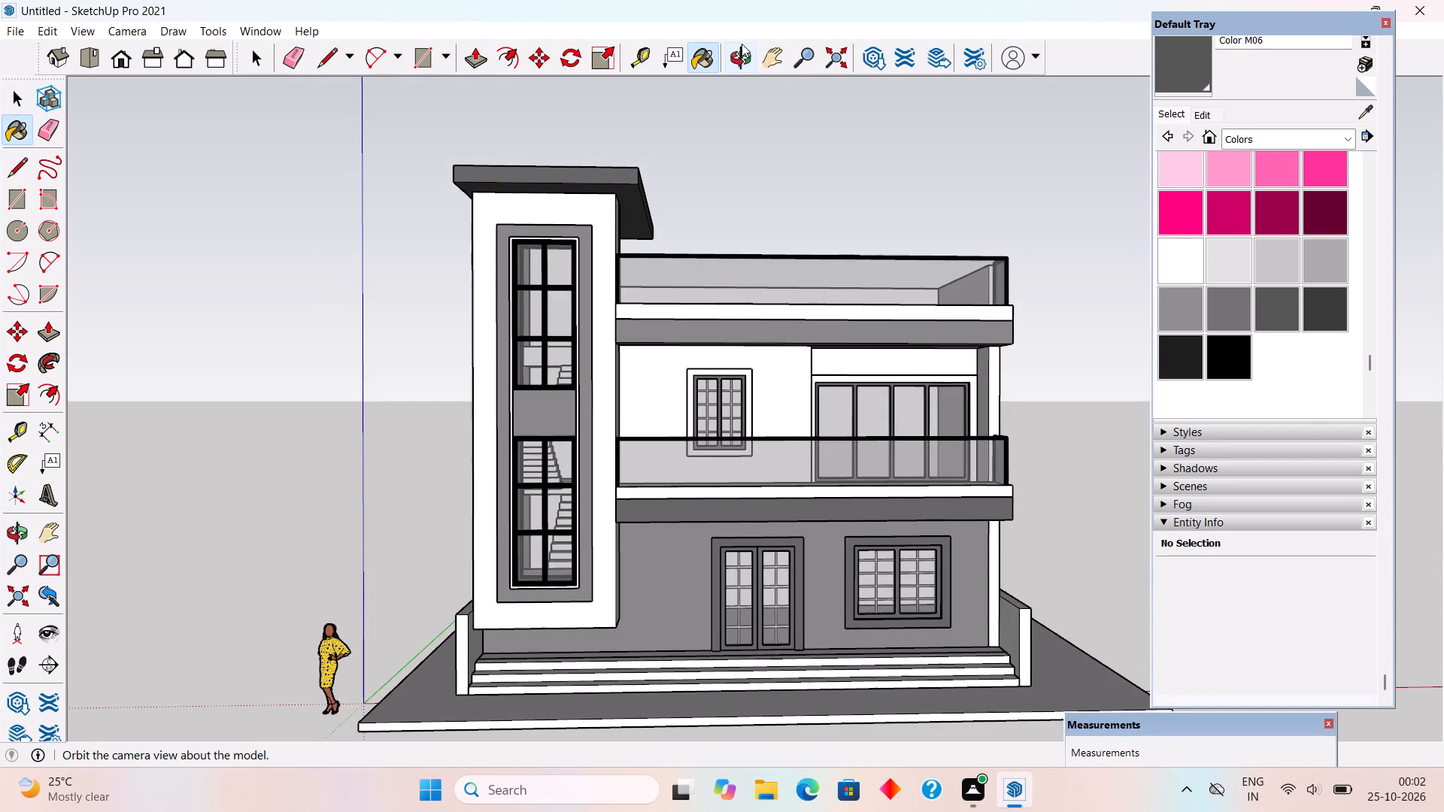
scroll(742, 44, "down", 1)
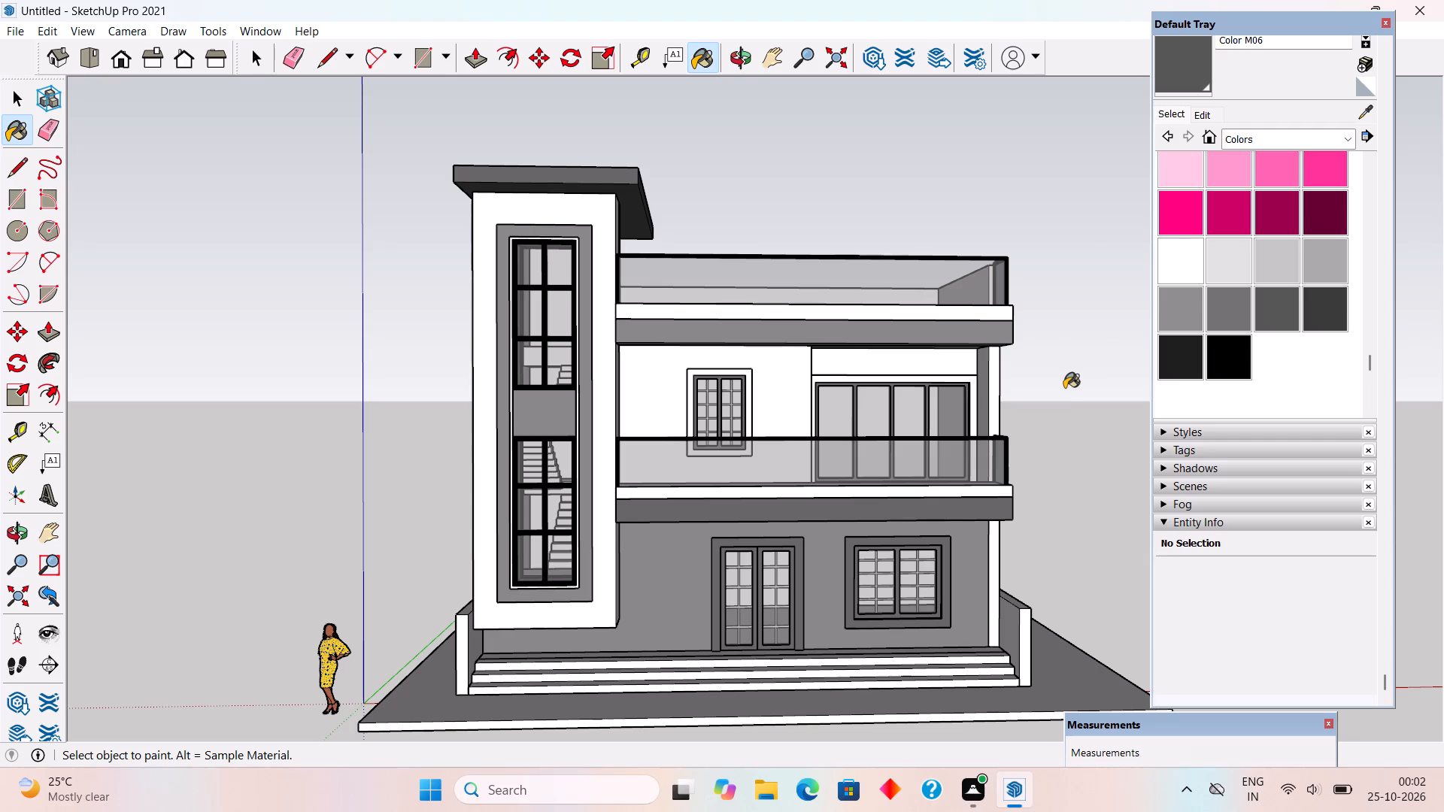
scroll(845, 623, "up", 5)
scroll(742, 595, "up", 2)
scroll(742, 595, "down", 1)
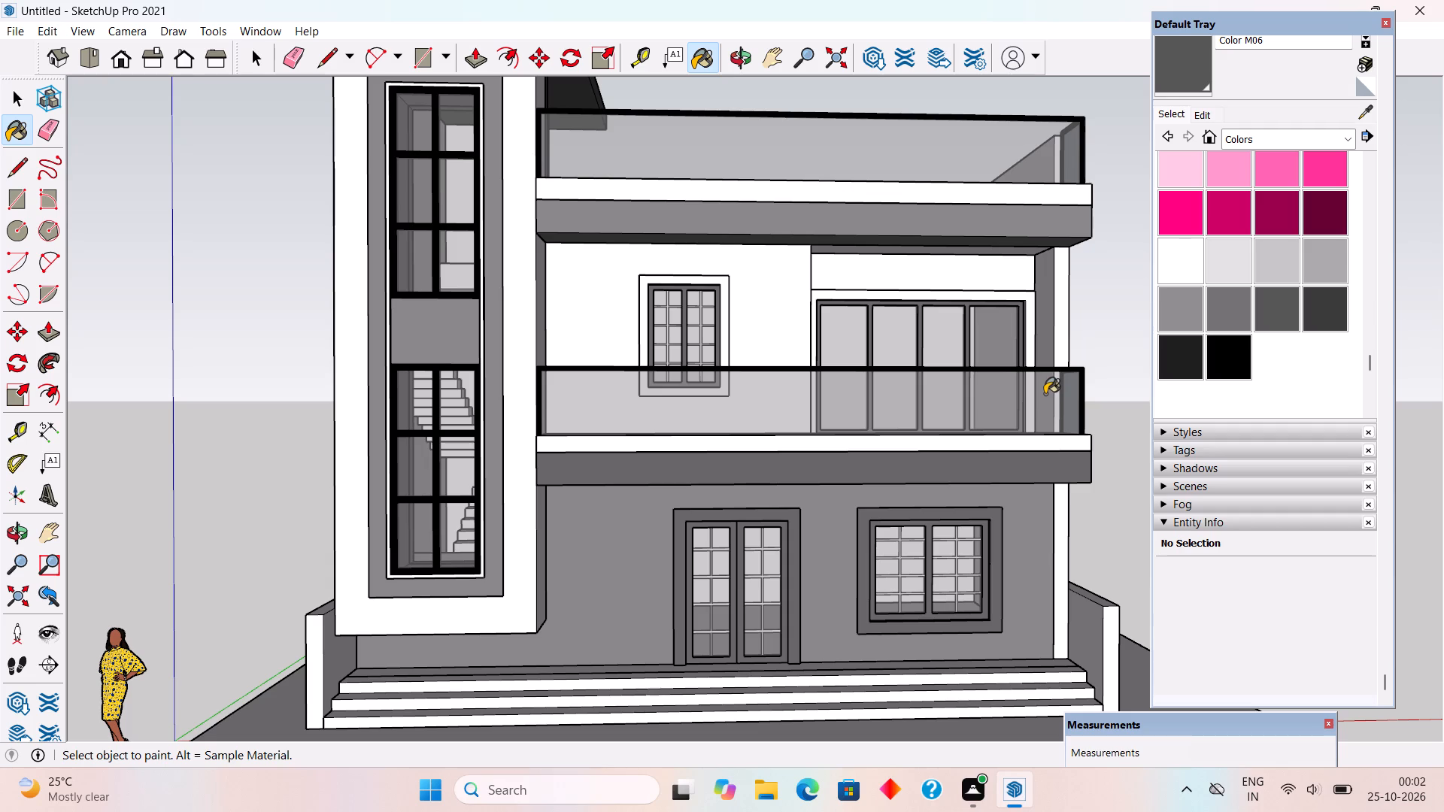
Paint the middle-storey window frame and the sliding-door frame with Color M07.
left_click(1334, 311)
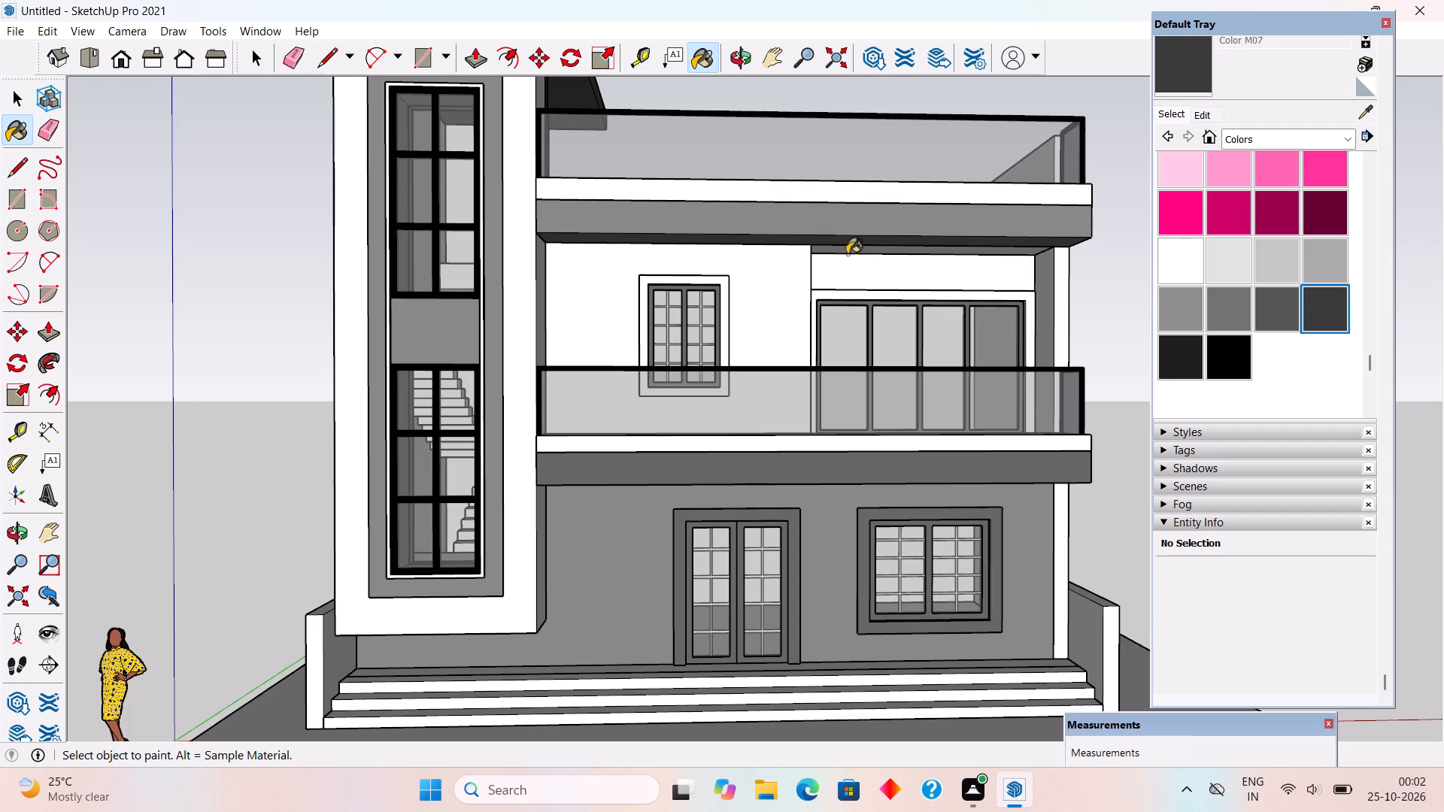
scroll(756, 277, "up", 5)
scroll(698, 308, "up", 3)
left_click(698, 292)
scroll(672, 303, "down", 5)
scroll(584, 362, "down", 5)
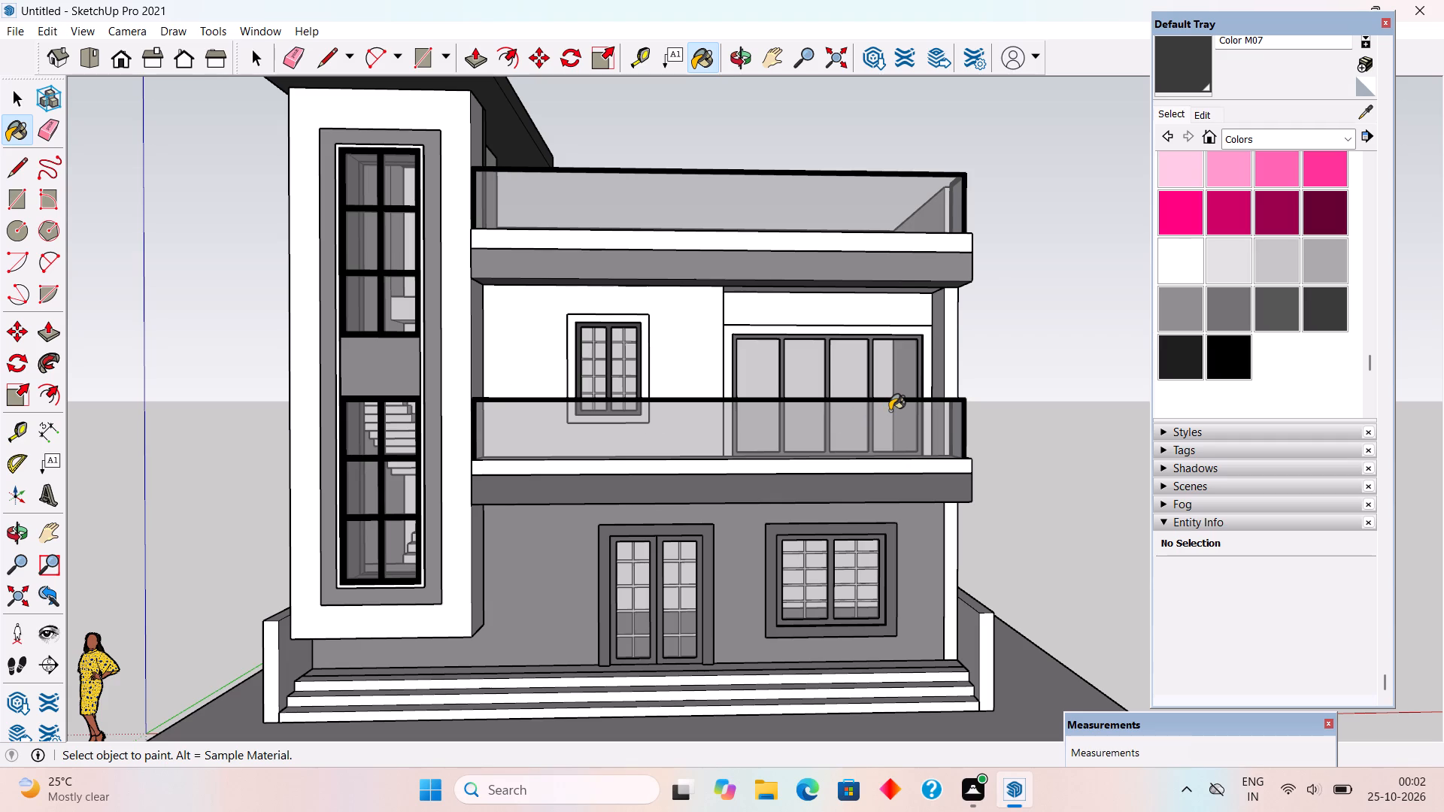
scroll(905, 387, "up", 2)
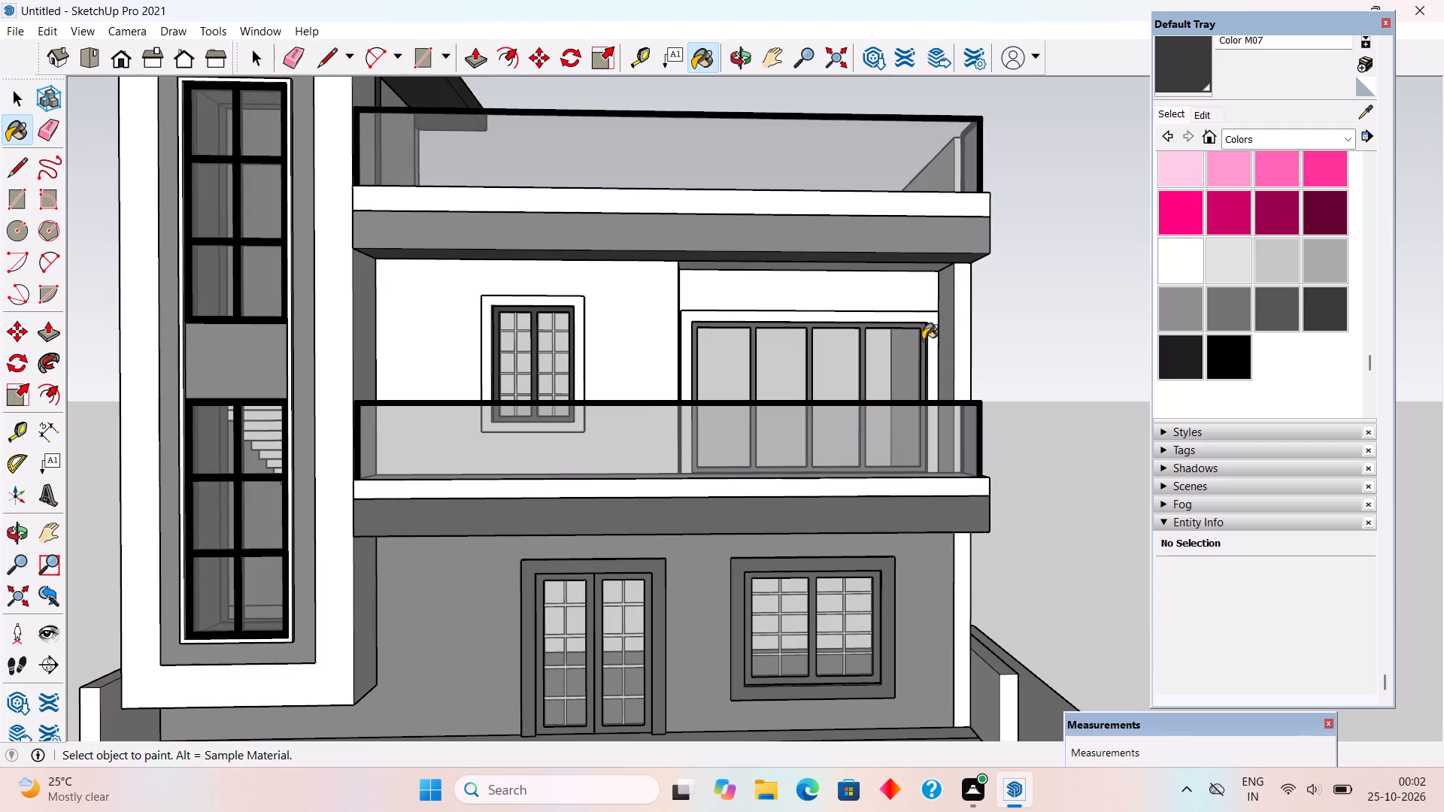
left_click(923, 340)
Examine the painted building from the front and the side.
scroll(912, 390, "down", 4)
middle_click_drag(921, 552, 870, 588)
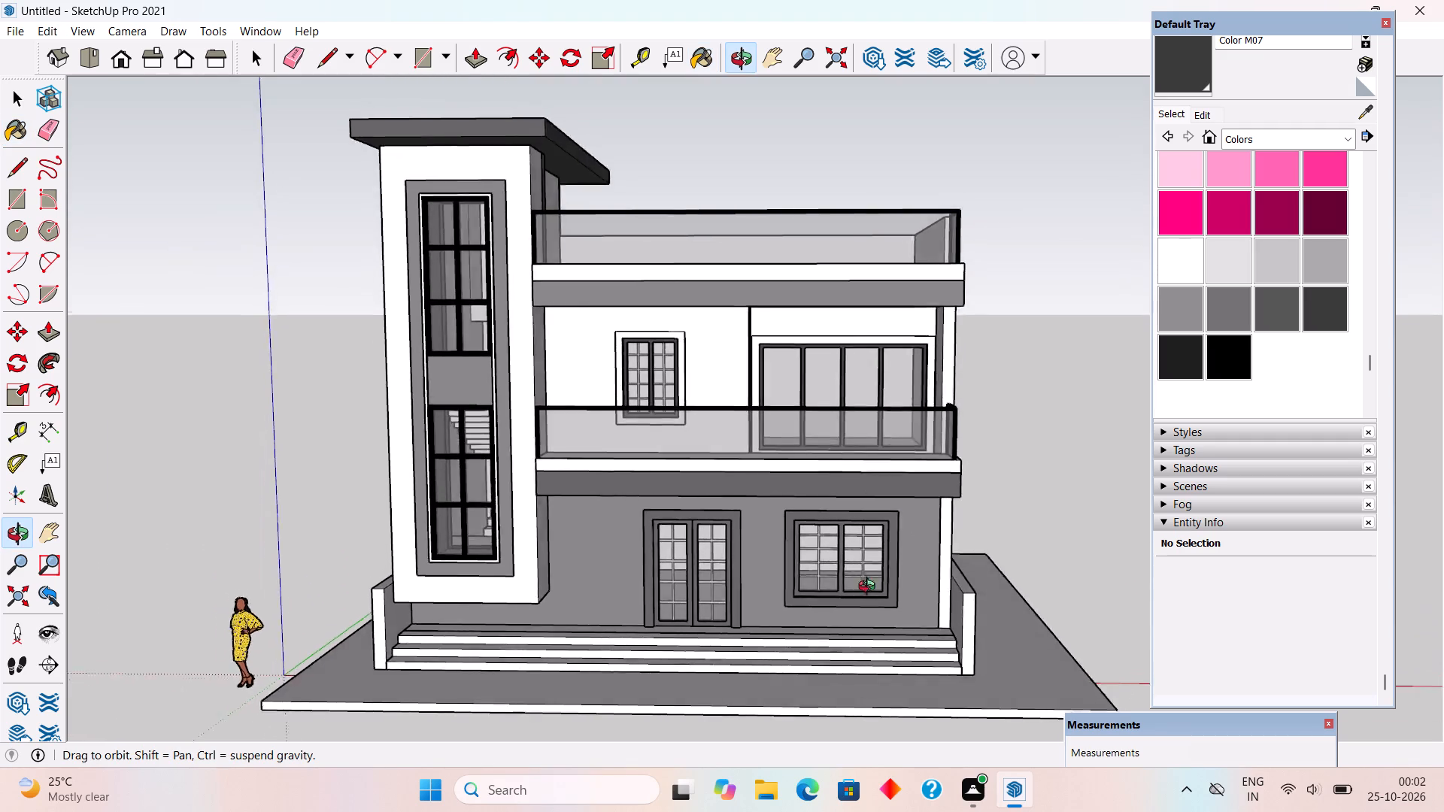
middle_click_drag(870, 588, 902, 526)
scroll(902, 526, "down", 2)
key("space")
middle_click_drag(884, 456, 481, 557)
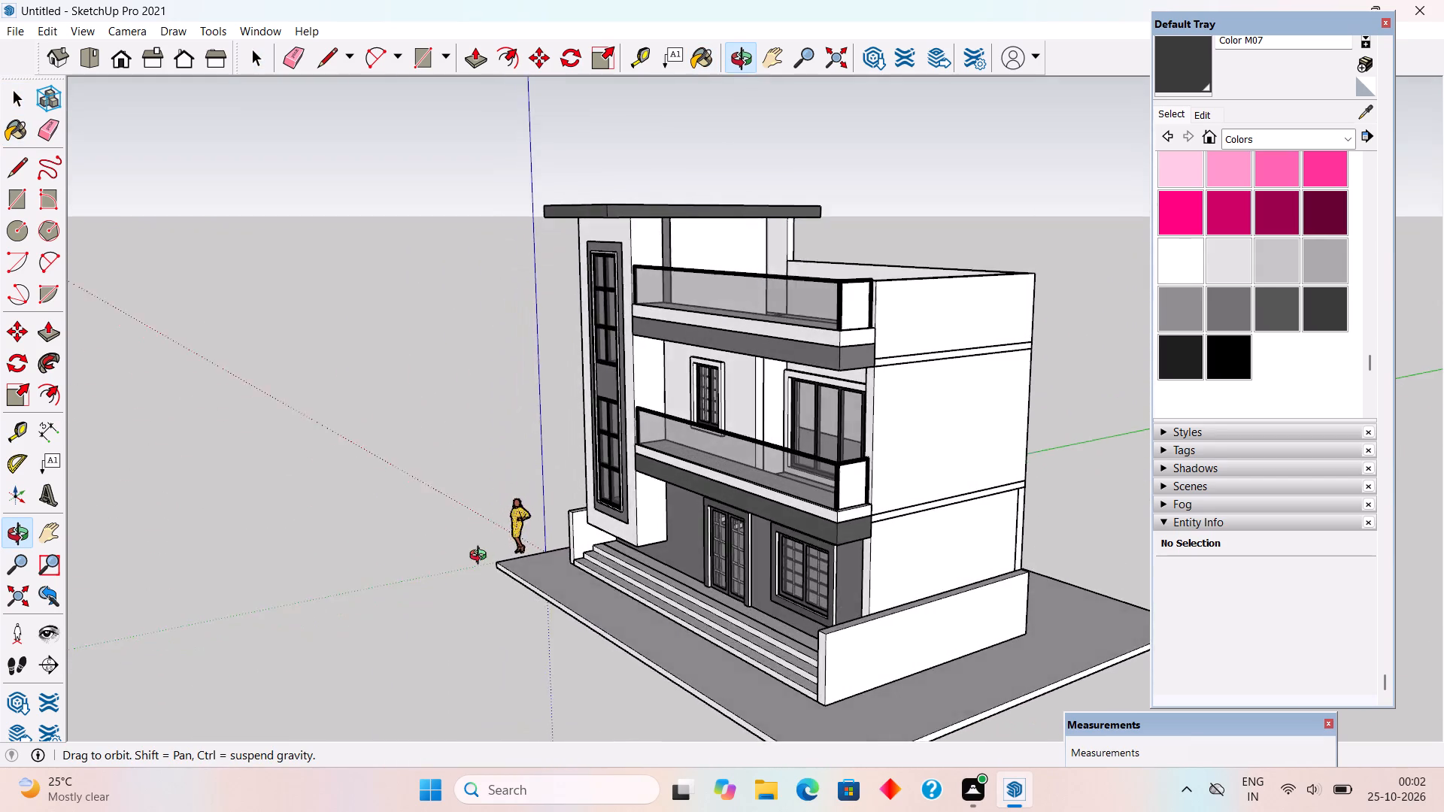
middle_click_drag(481, 557, 915, 520)
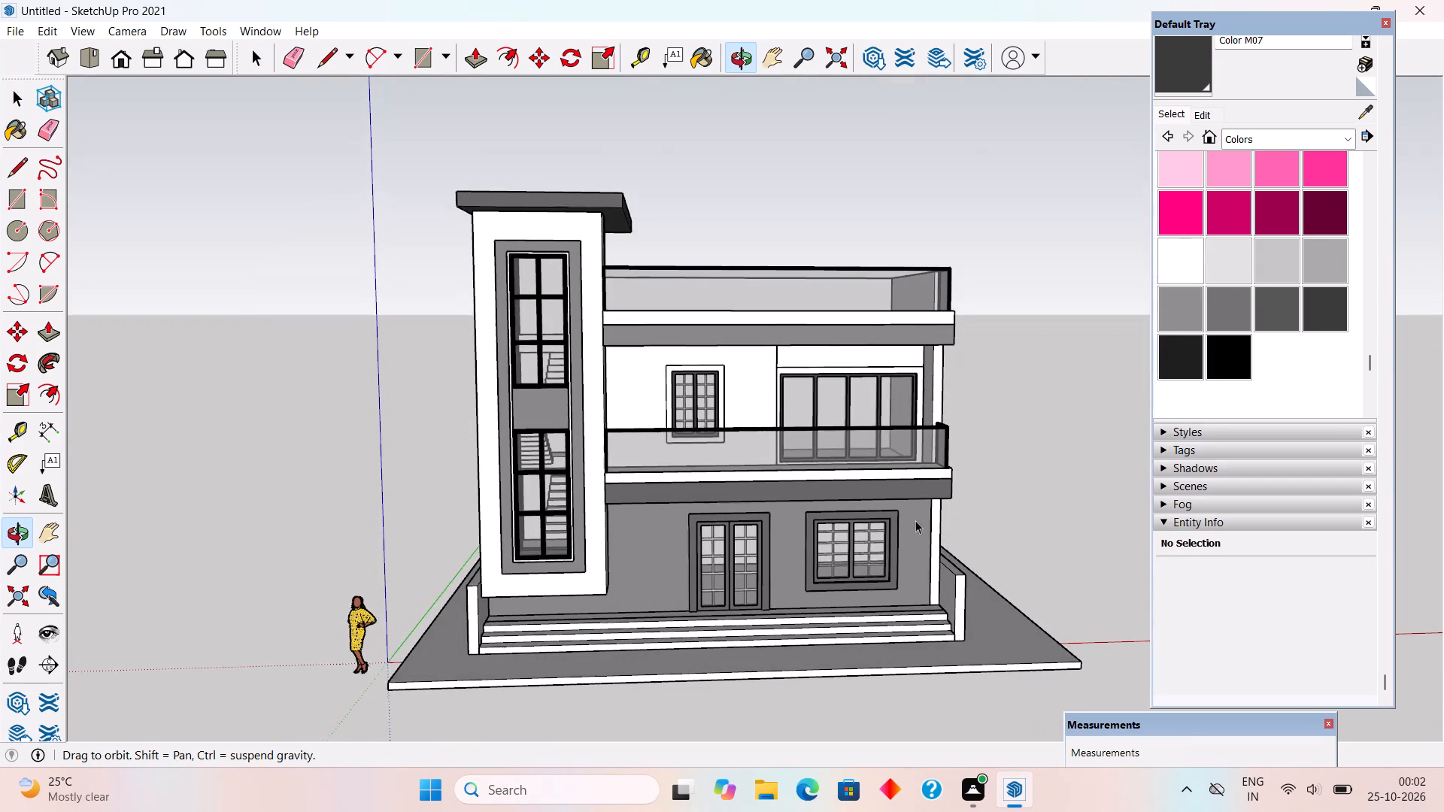
middle_click_drag(915, 520, 916, 519)
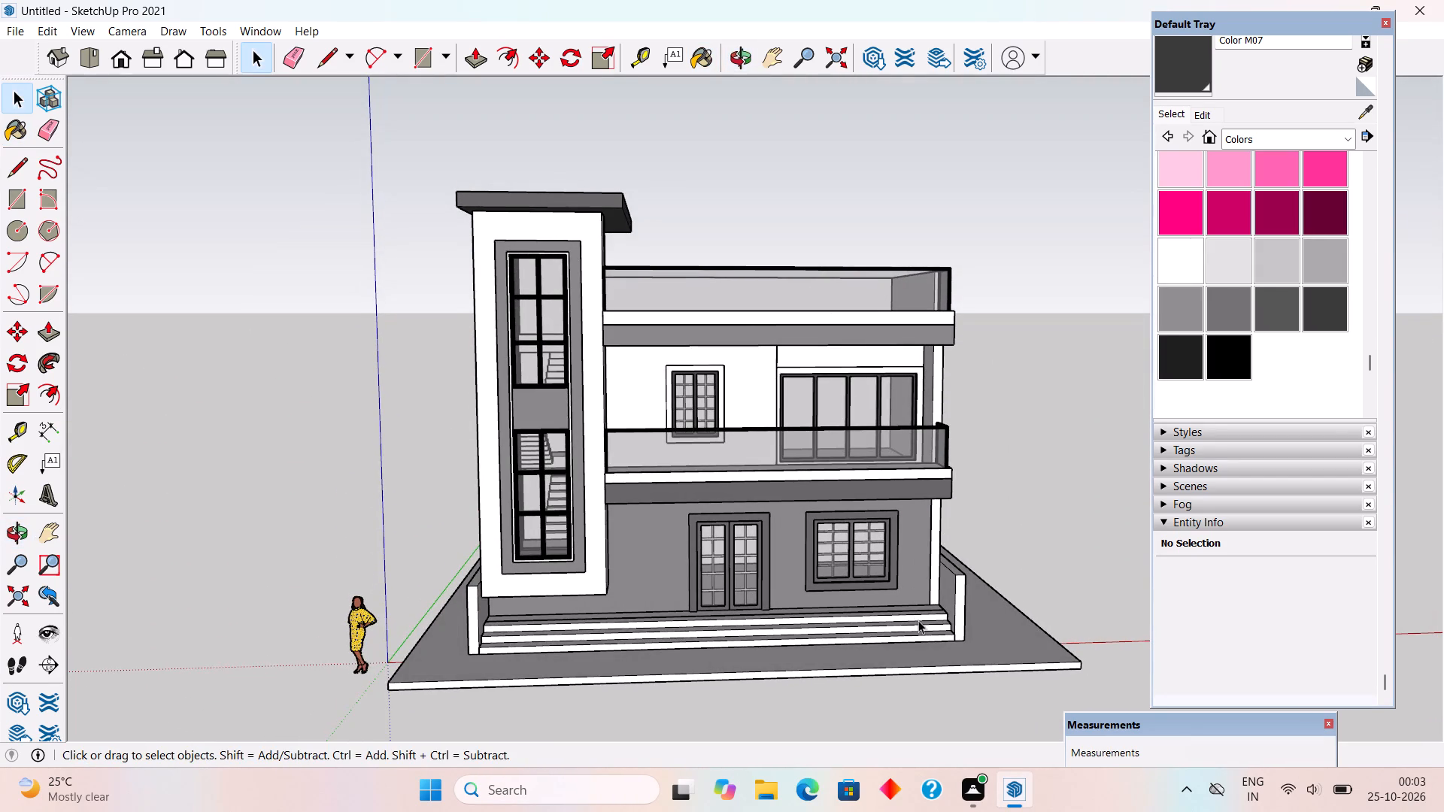
Draw a rectangle about 11' 7" by 2' 5" on the porch landing beneath the ground-floor window.
middle_click_drag(919, 626, 918, 729)
scroll(921, 671, "up", 6)
scroll(907, 568, "up", 3)
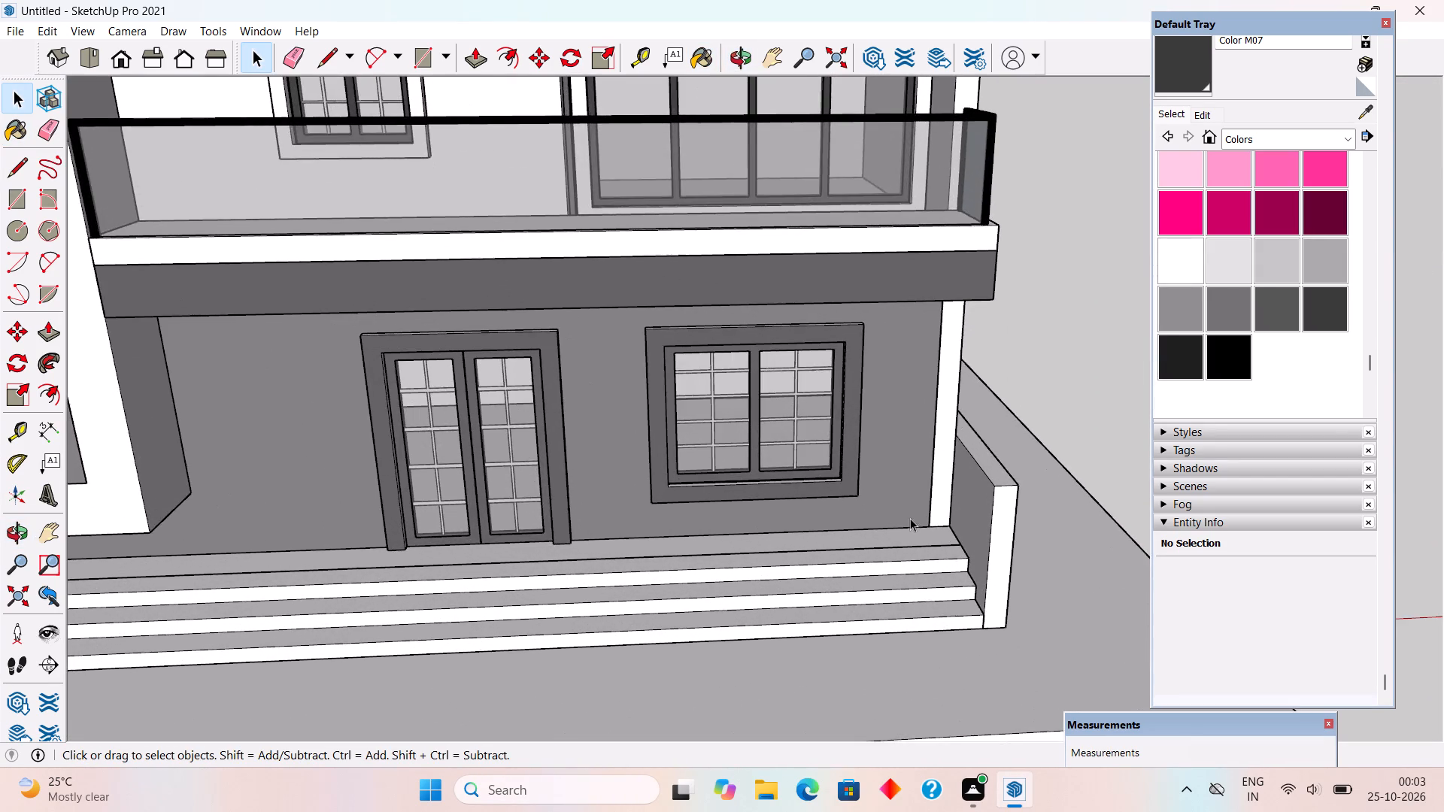
middle_click_drag(910, 517, 911, 609)
scroll(913, 546, "up", 7)
key("r")
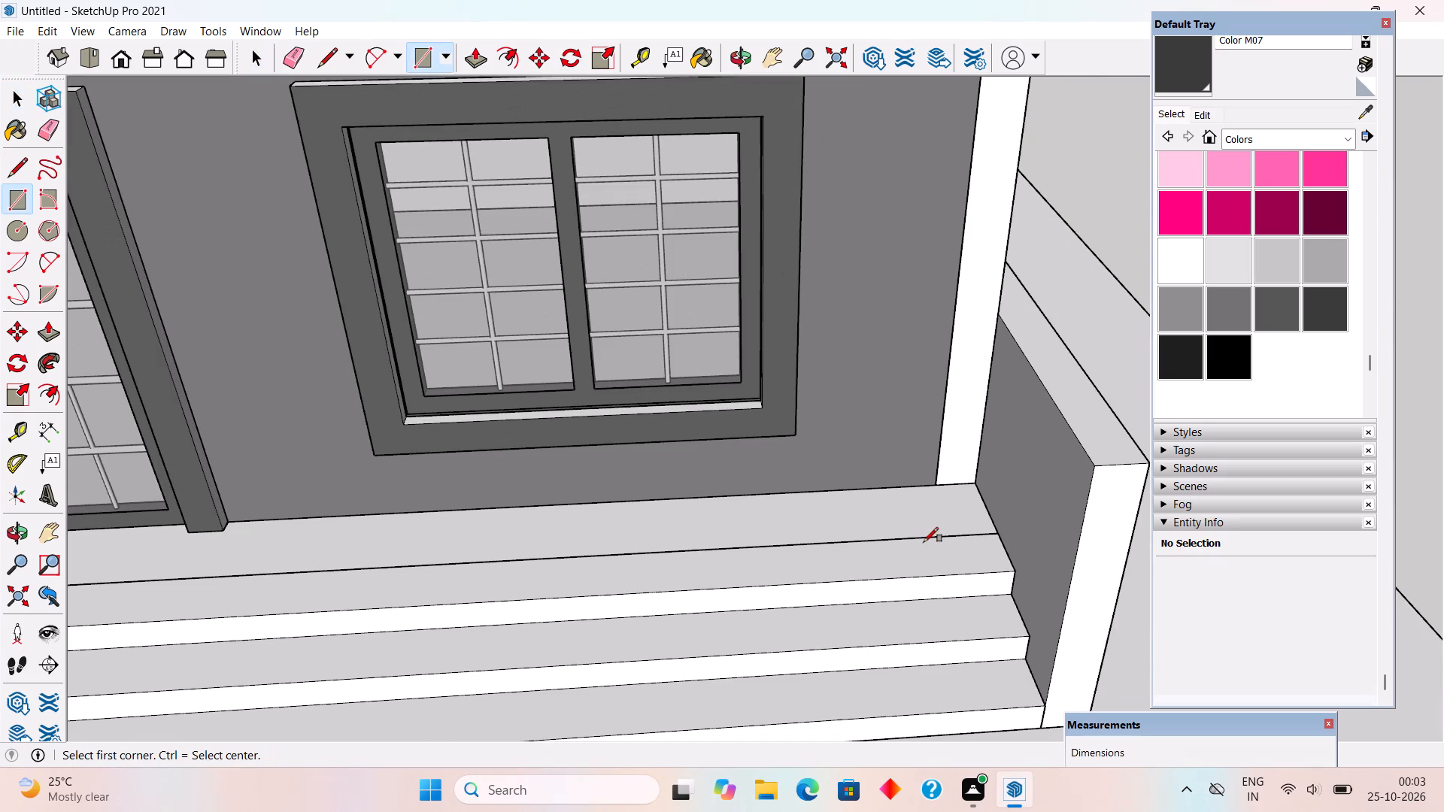
left_click(332, 514)
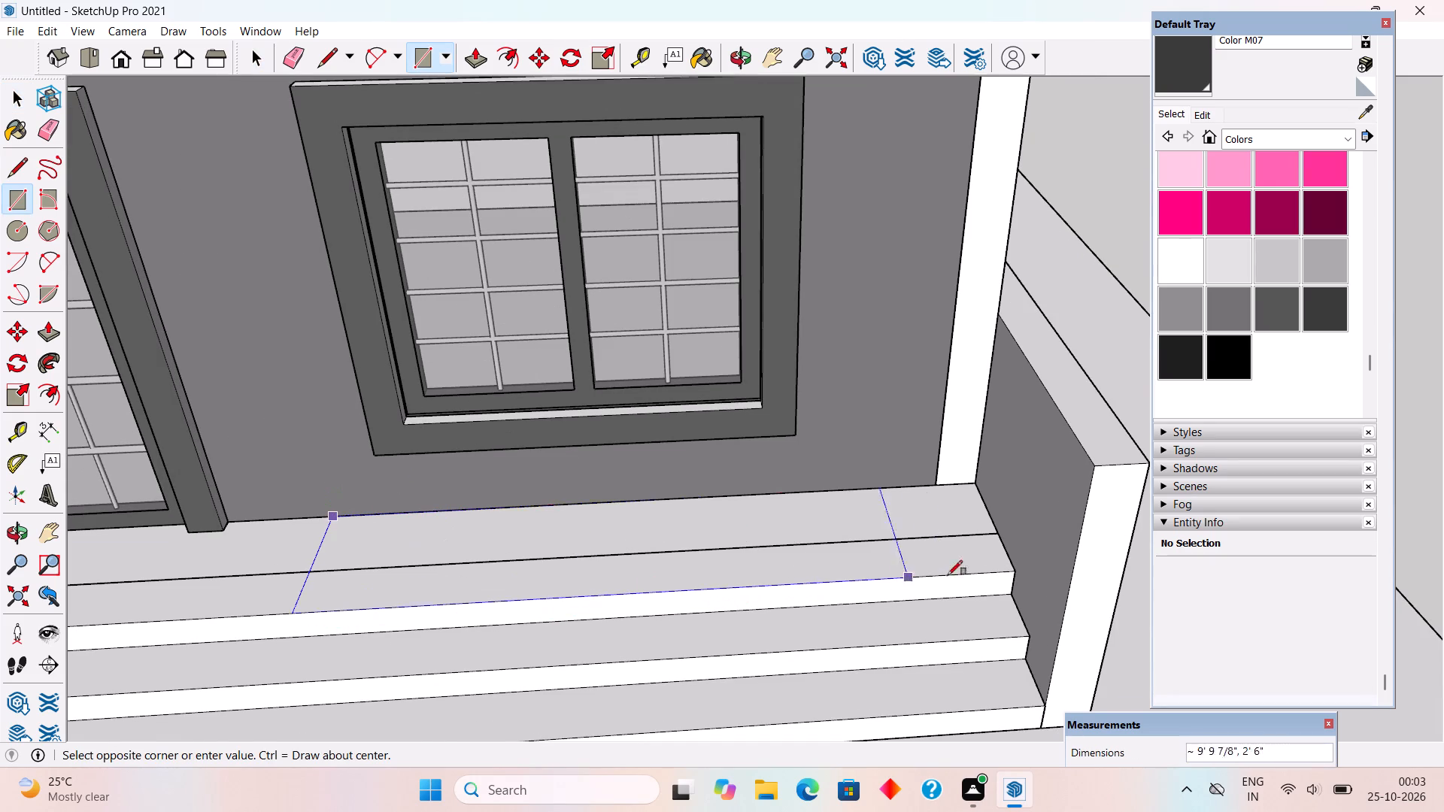
left_click(1012, 568)
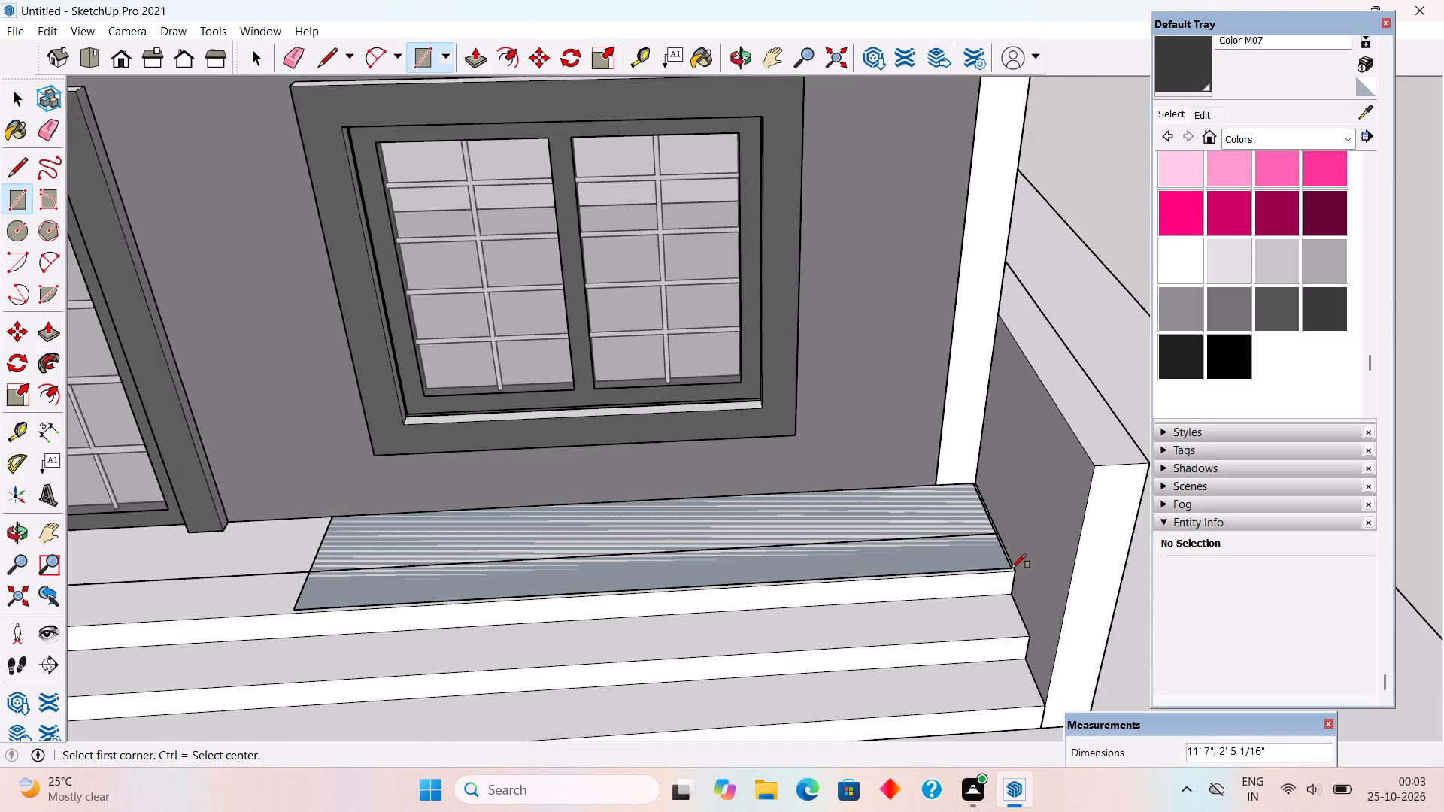
Push/Pull the rectangle up about 1' 1" to form a planter box.
middle_click_drag(1006, 568, 999, 623)
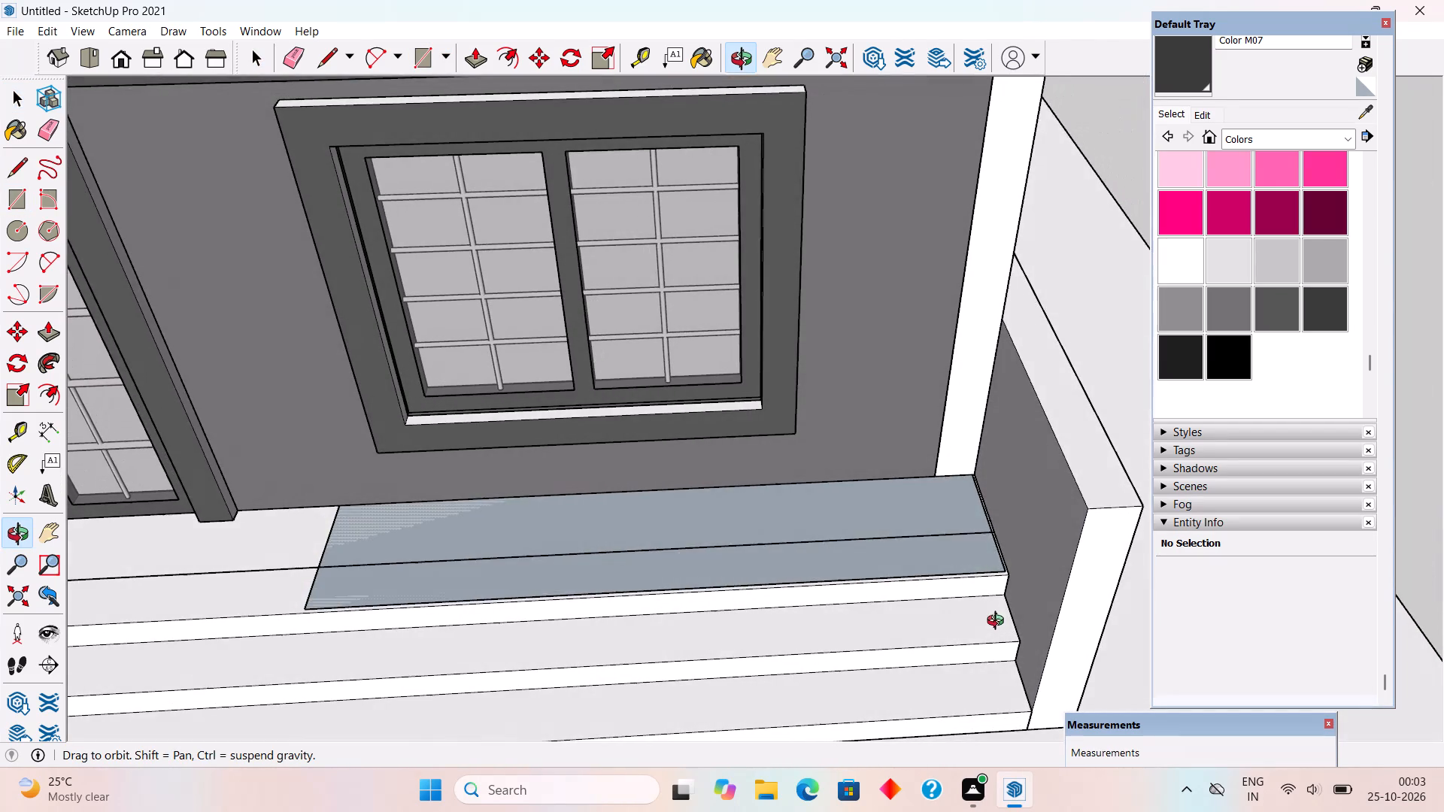
middle_click_drag(999, 623, 999, 651)
scroll(976, 564, "up", 7)
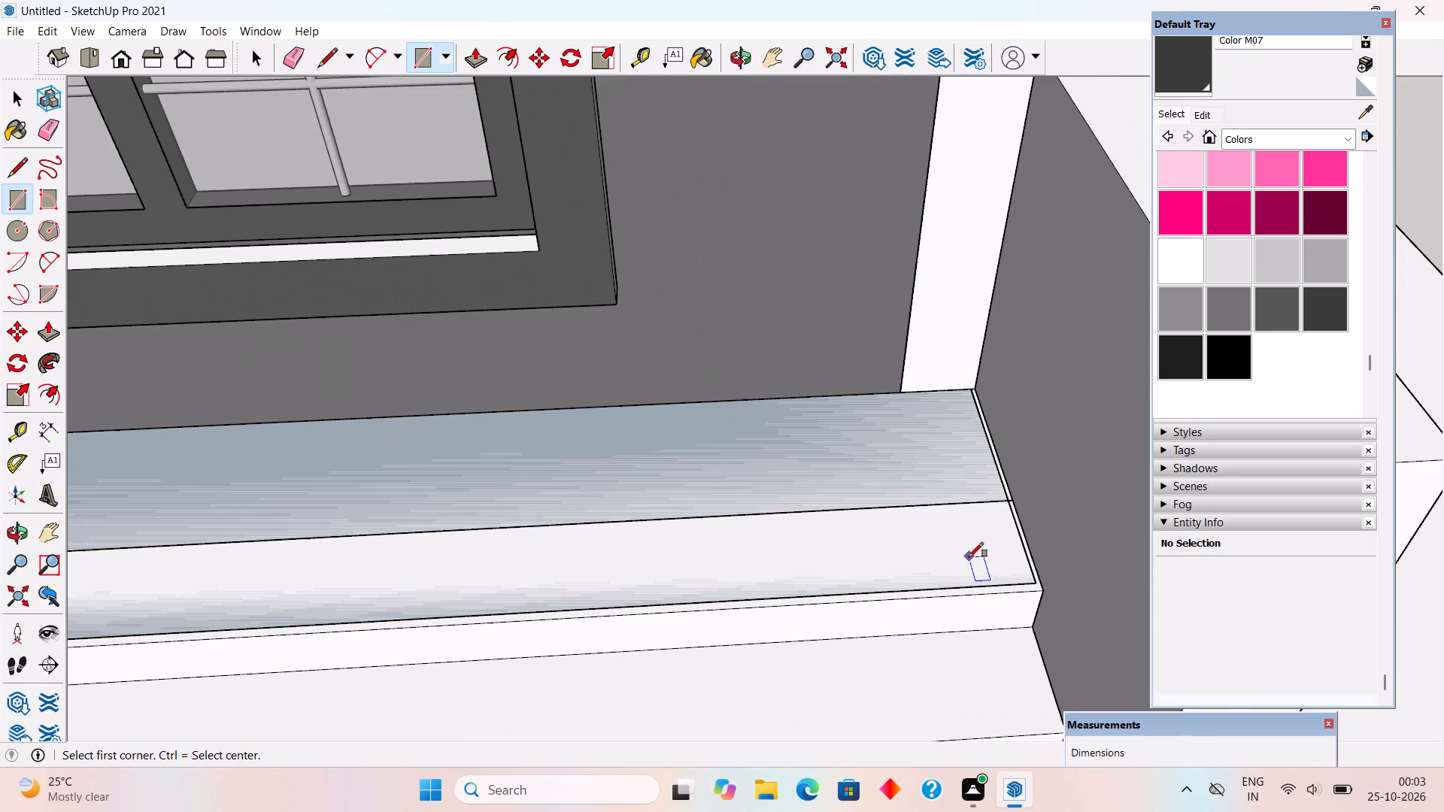
key("p")
left_click(973, 558)
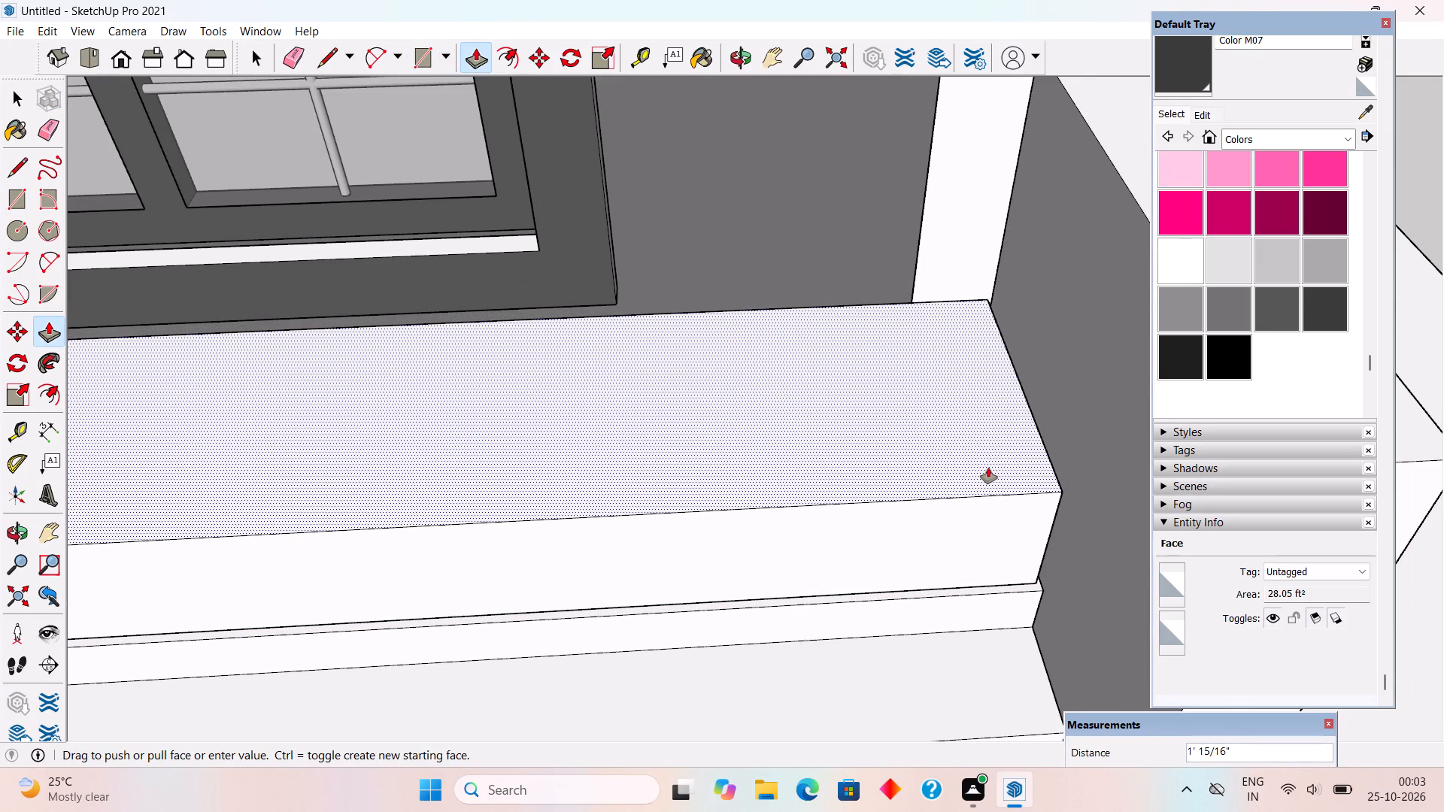
left_click(988, 468)
Offset the planter's top face inward and sink the inner face slightly to leave a raised rim.
key("f")
left_click(983, 492)
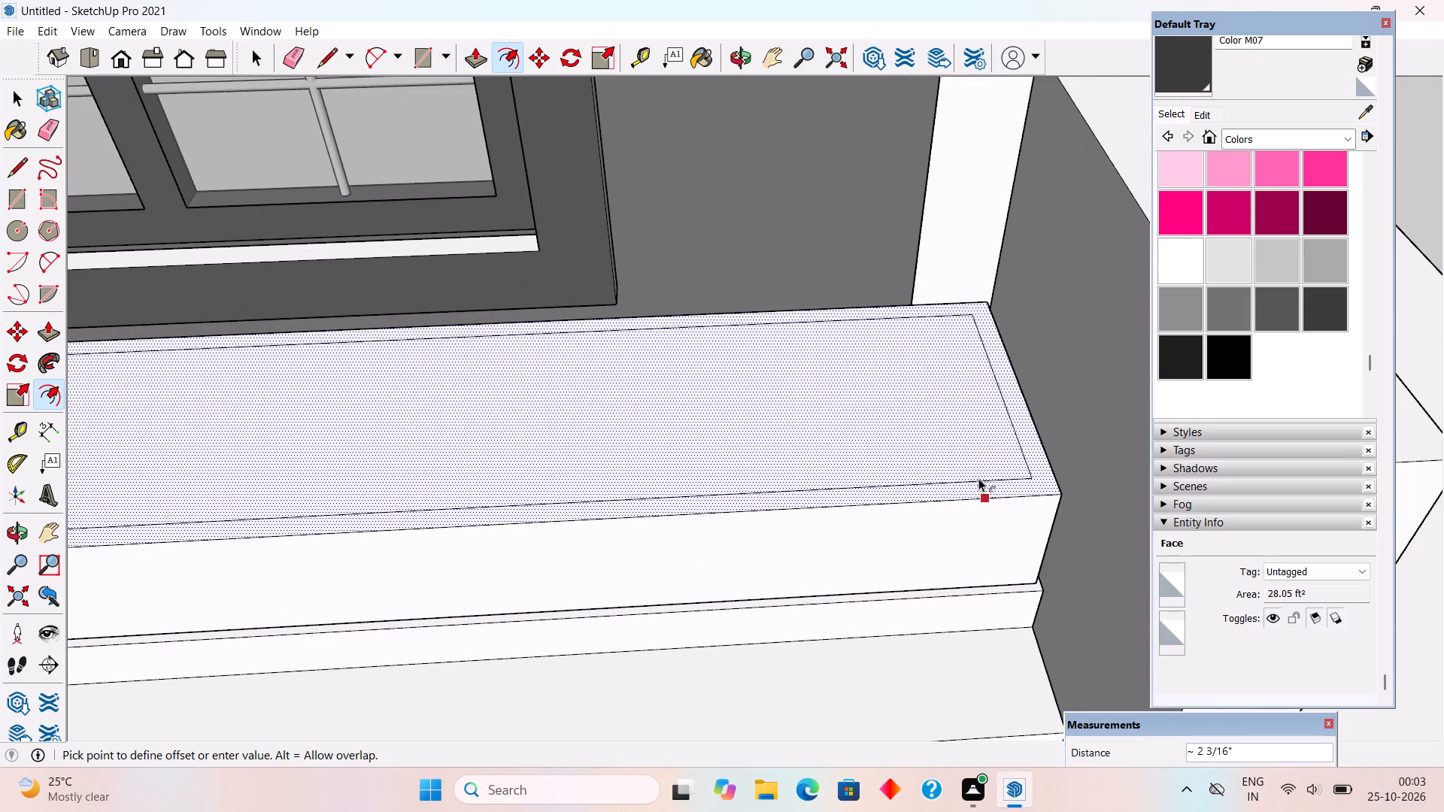
left_click(976, 474)
left_click(949, 439)
key("p")
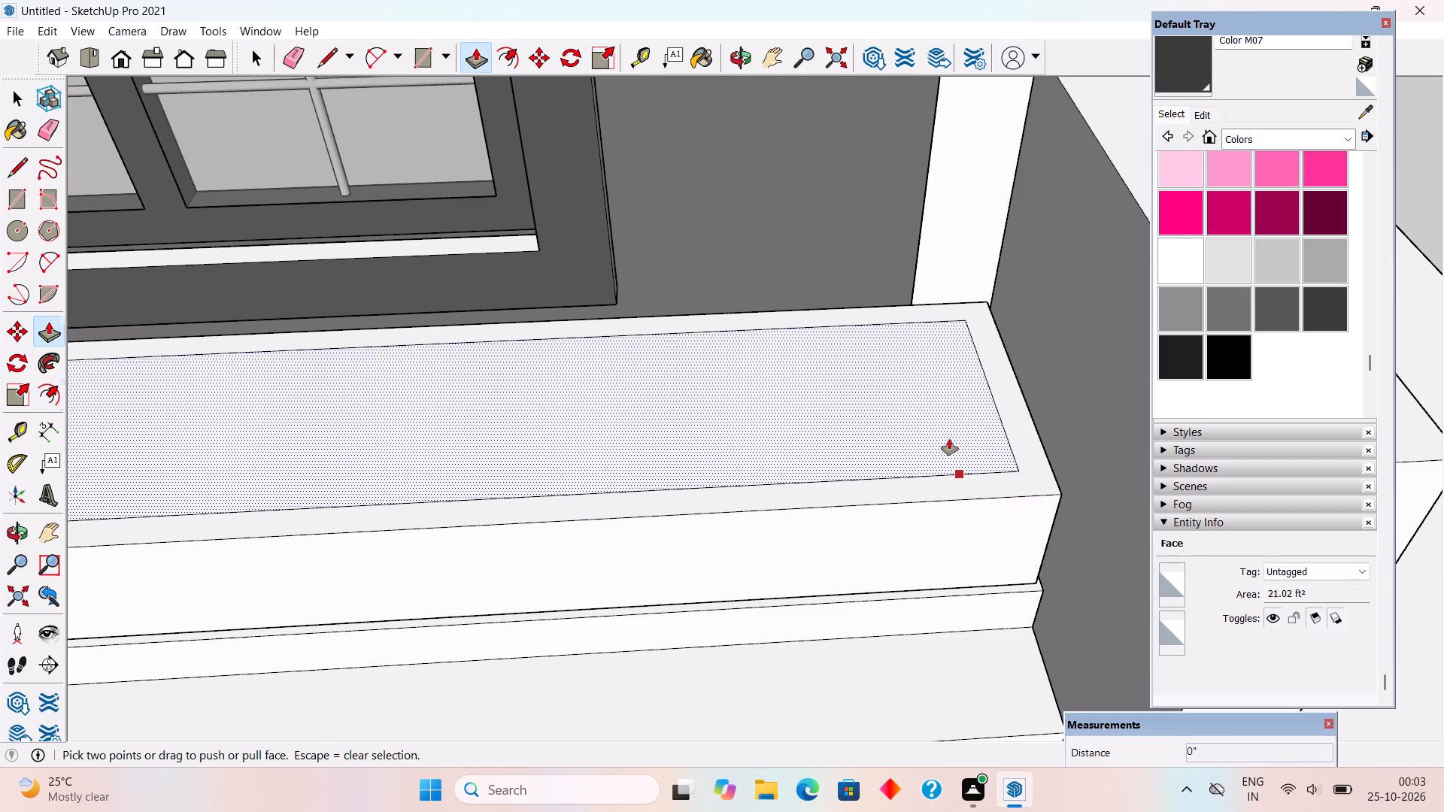
left_click(949, 439)
left_click(949, 456)
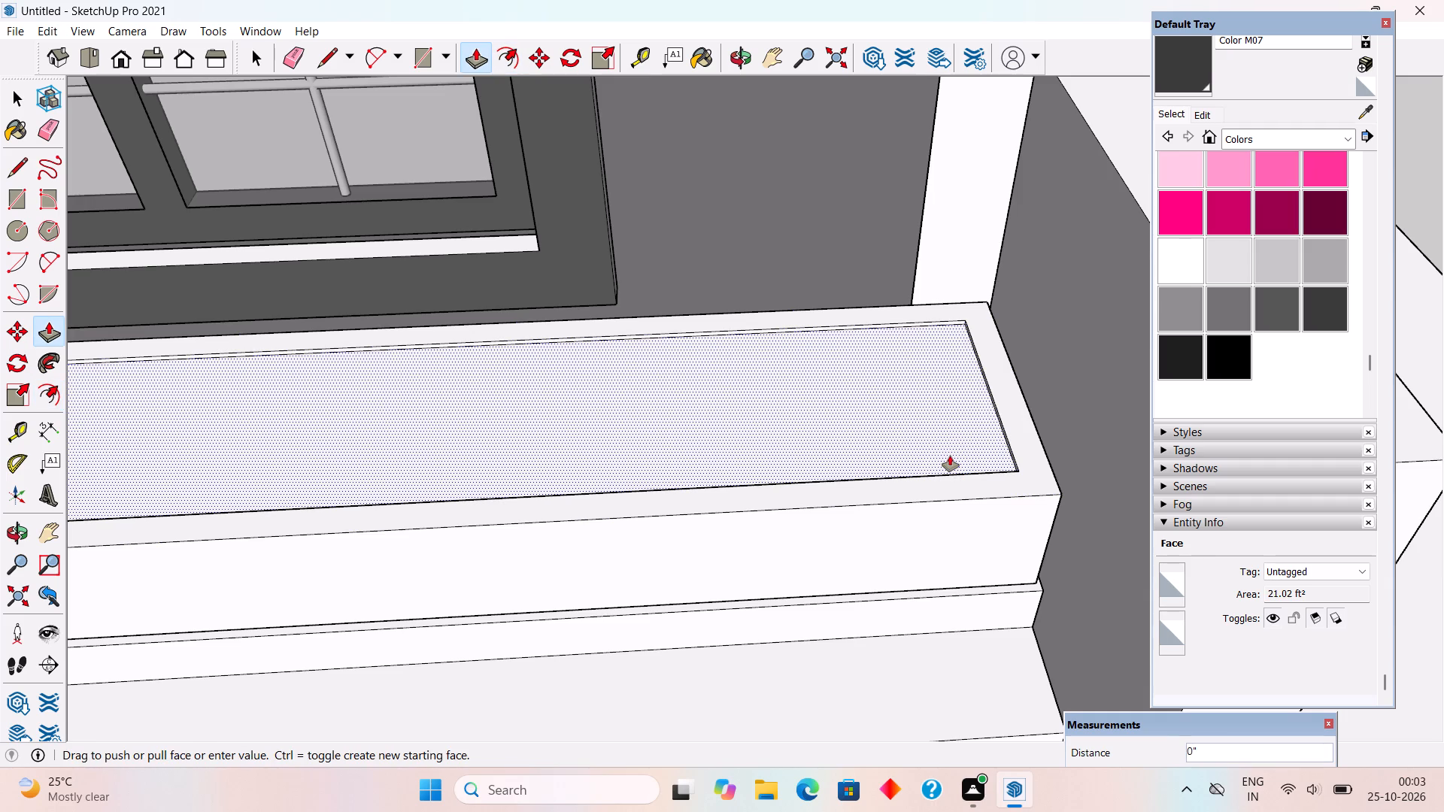
key("space")
Paint the planter's recessed top face with Grass Dark Green from the Landscaping, Fencing and Vegetation materials.
scroll(1103, 383, "down", 3)
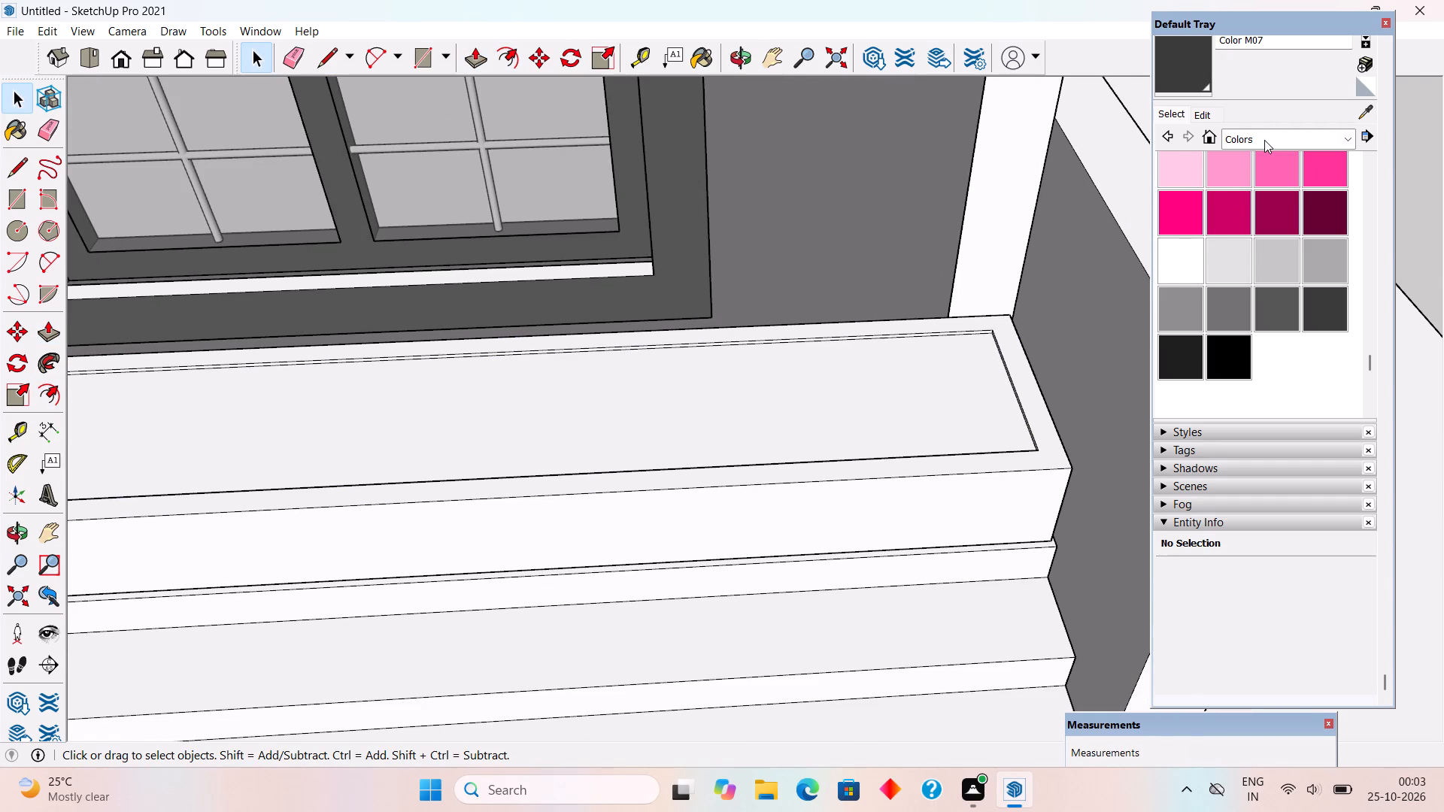
left_click(1264, 140)
left_click(1307, 248)
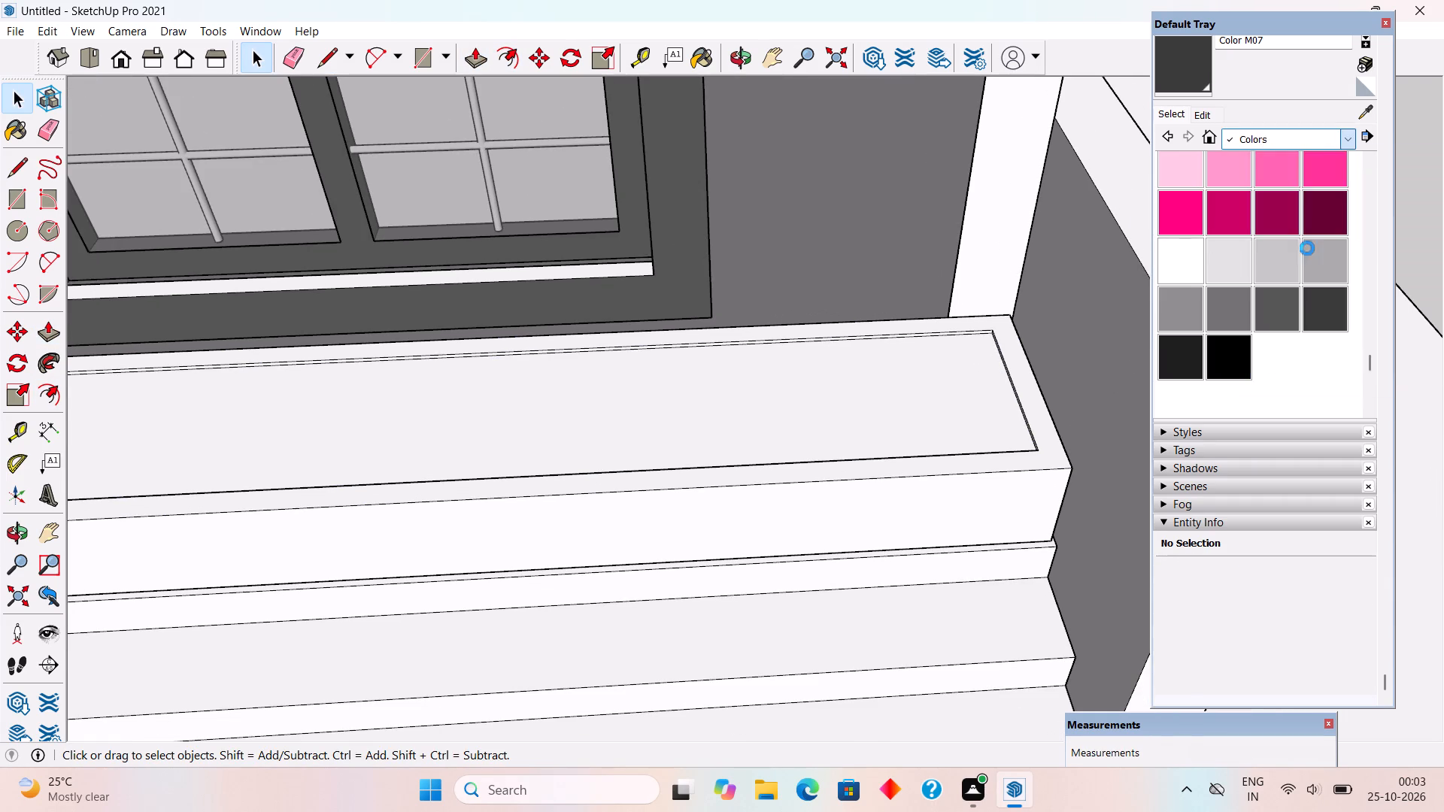
left_click(1324, 256)
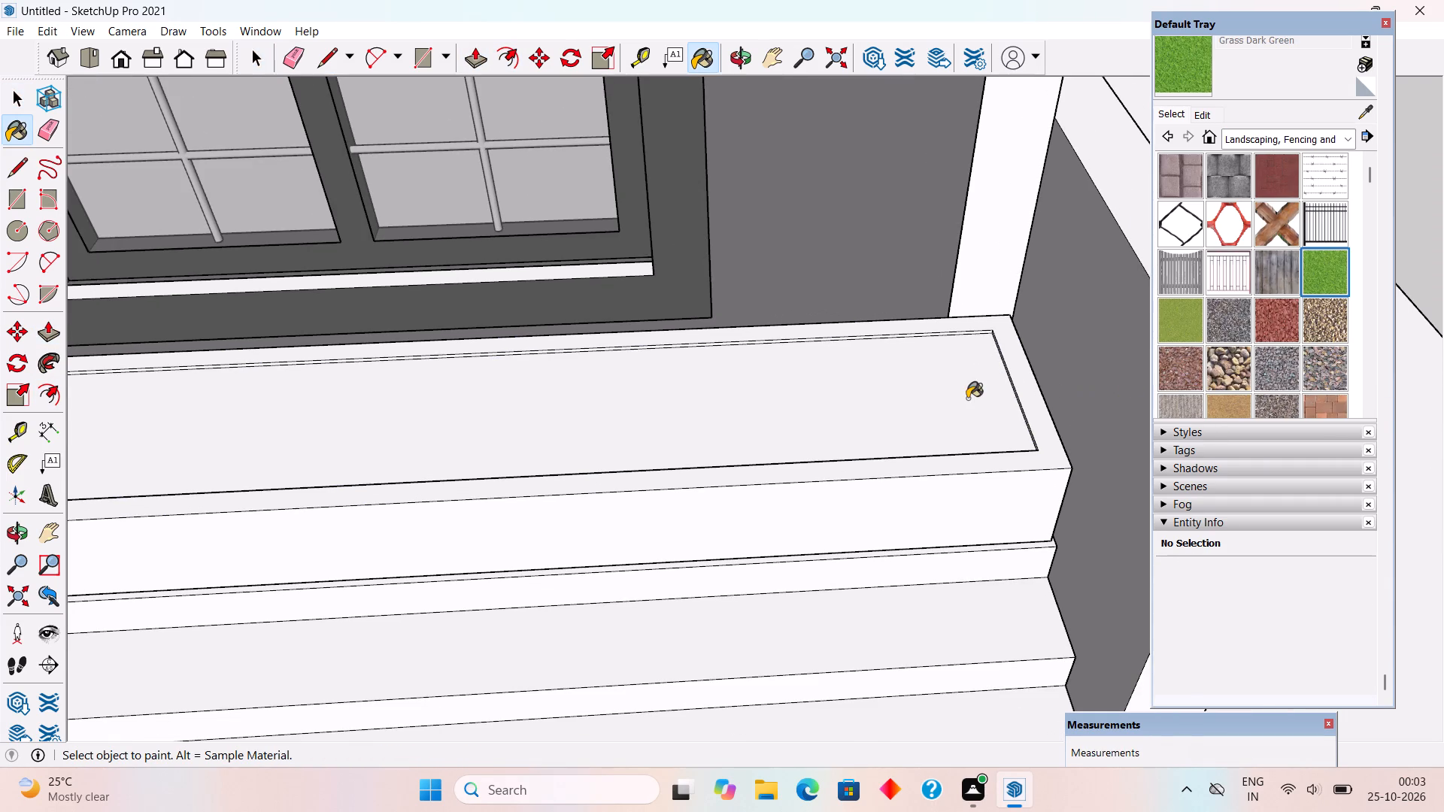
left_click(967, 398)
Select the whole planter box and make it a group.
key("space")
triple_click(968, 442)
right_click(968, 442)
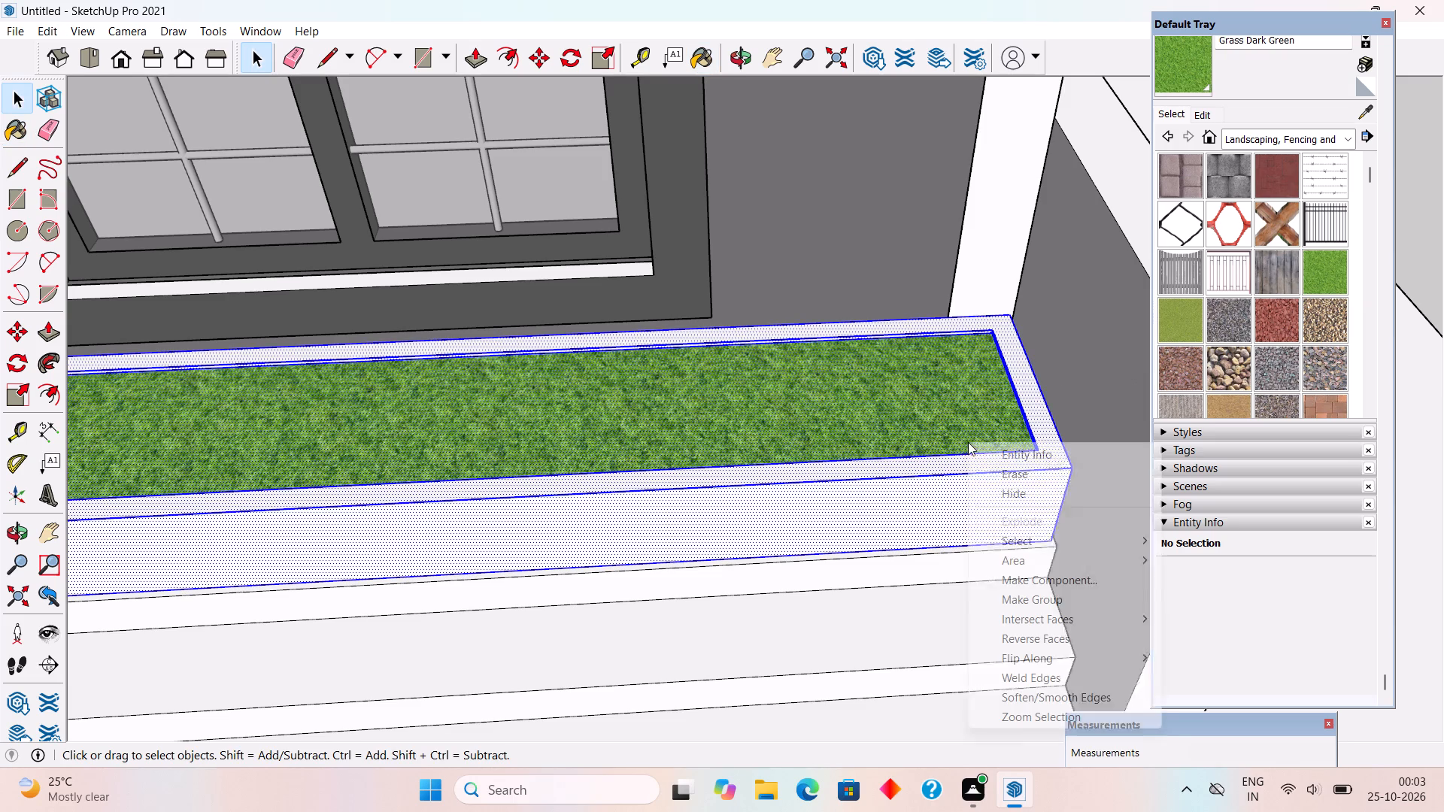
left_click(1024, 592)
Sample Color M05 from the ground-floor wall and paint the planter box's outer faces with it.
scroll(1024, 588, "down", 6)
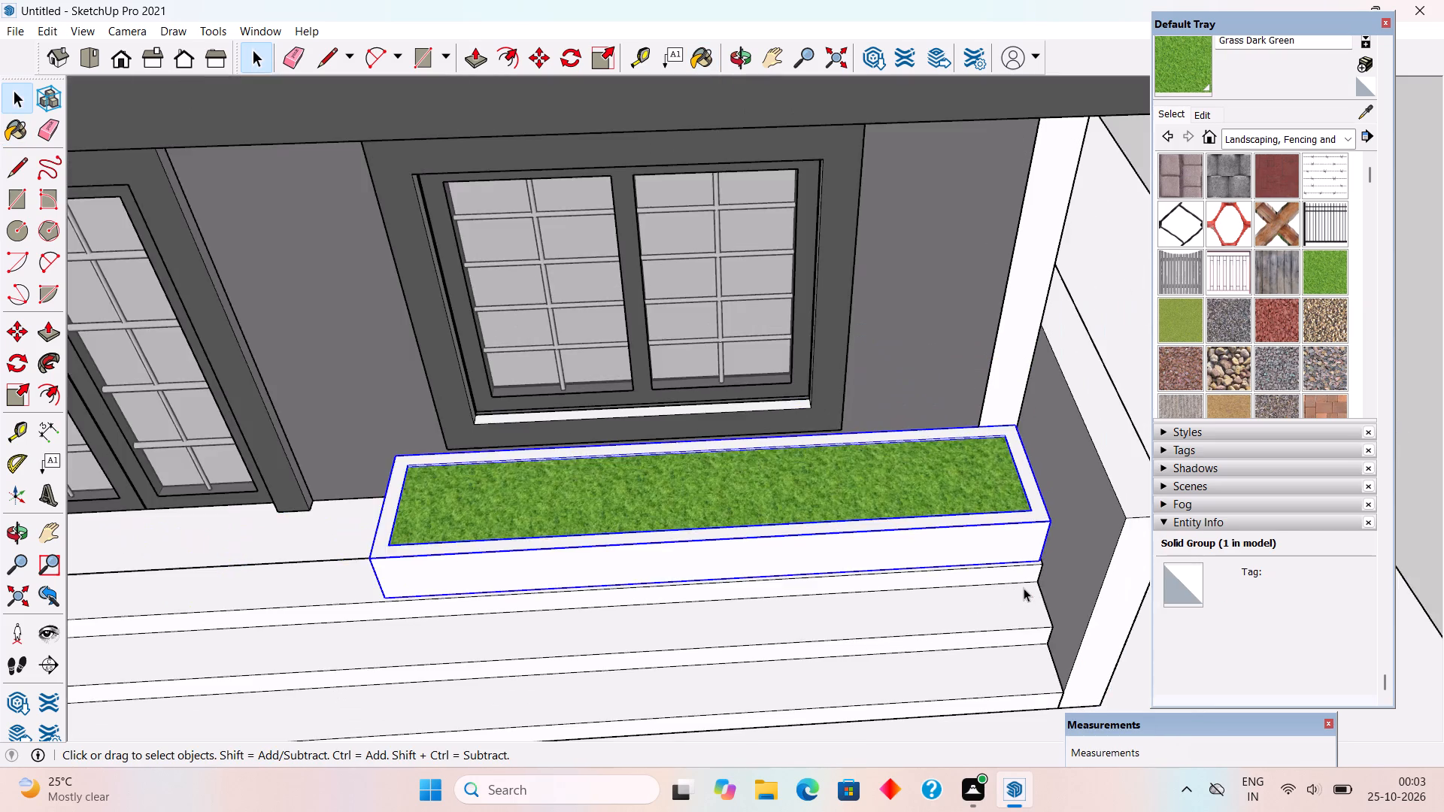
scroll(1022, 585, "down", 3)
scroll(667, 480, "down", 4)
left_click(1060, 405)
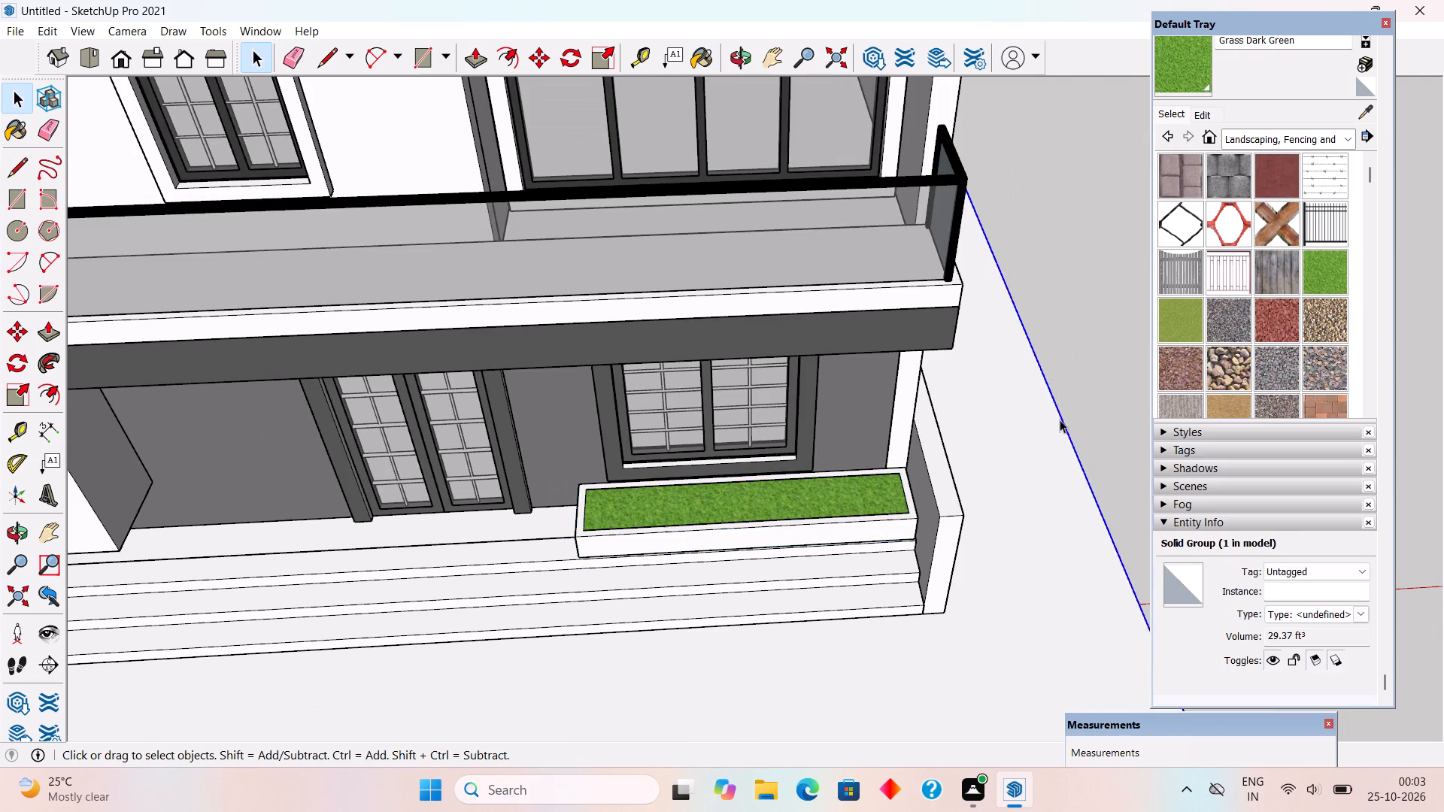
middle_click_drag(1030, 525, 1022, 343)
left_click(1048, 315)
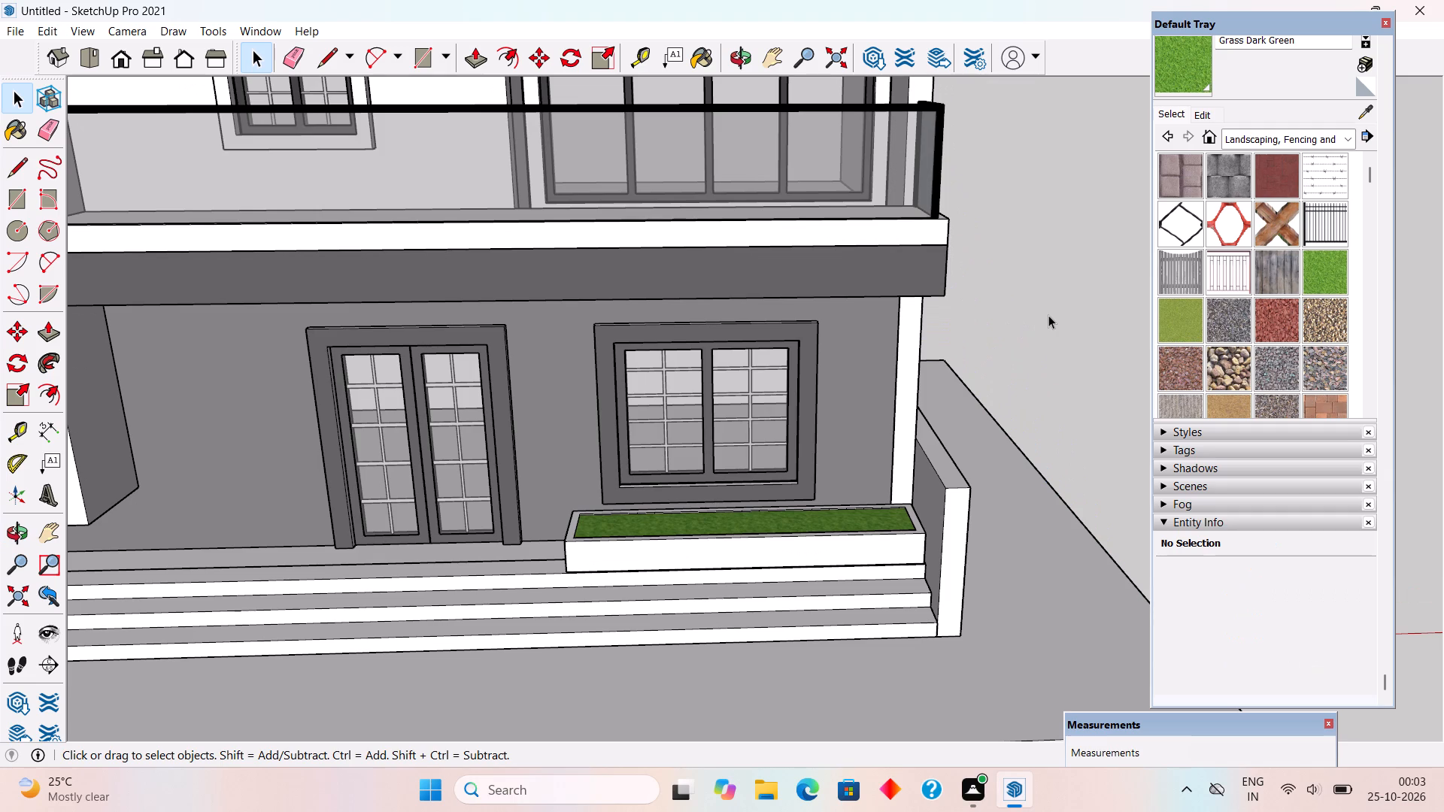
left_click(1367, 108)
left_click(831, 392)
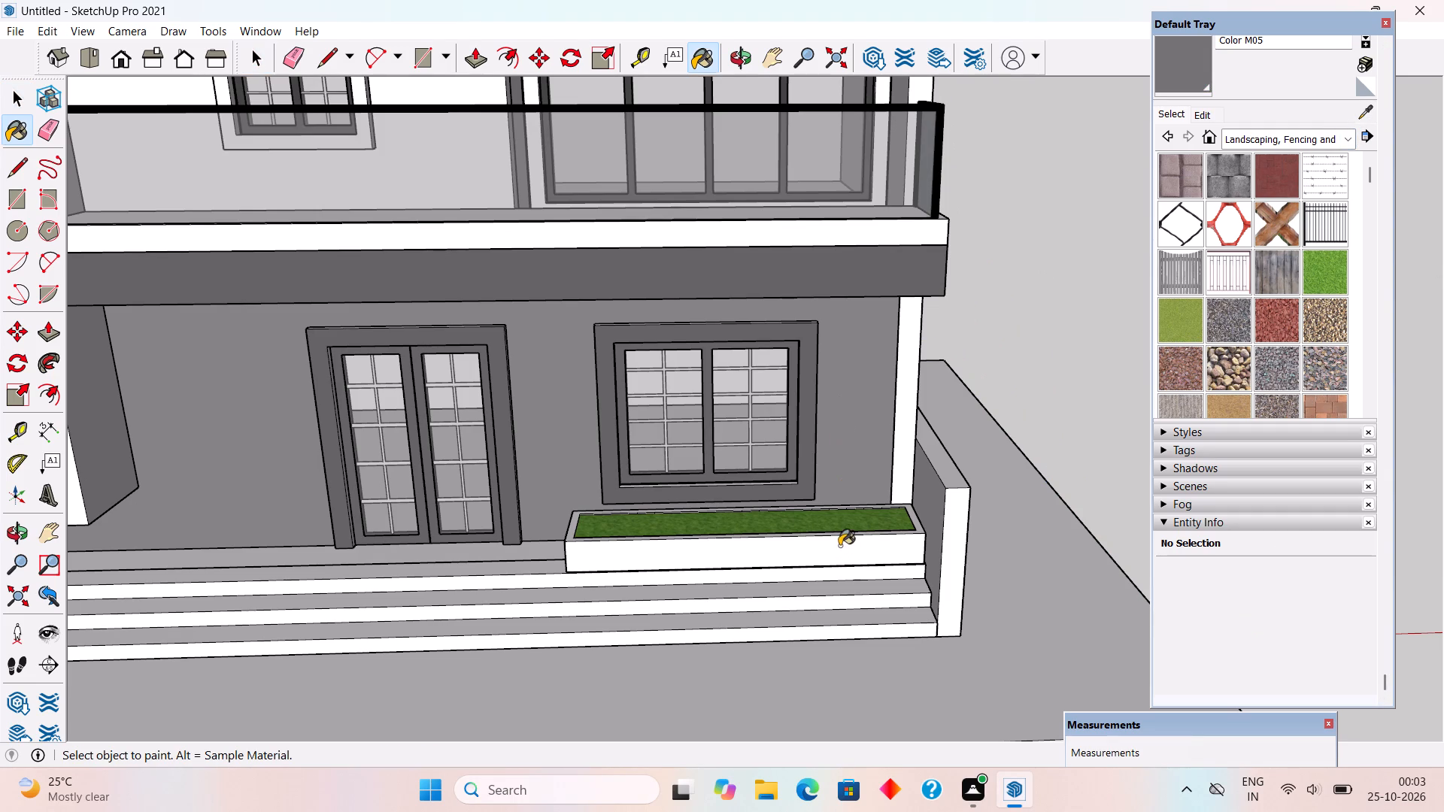
left_click(839, 546)
Examine the front facade with the planter from several angles and distances.
middle_click_drag(996, 504, 1094, 459)
scroll(1094, 458, "down", 4)
scroll(839, 515, "down", 1)
middle_click_drag(747, 541, 718, 535)
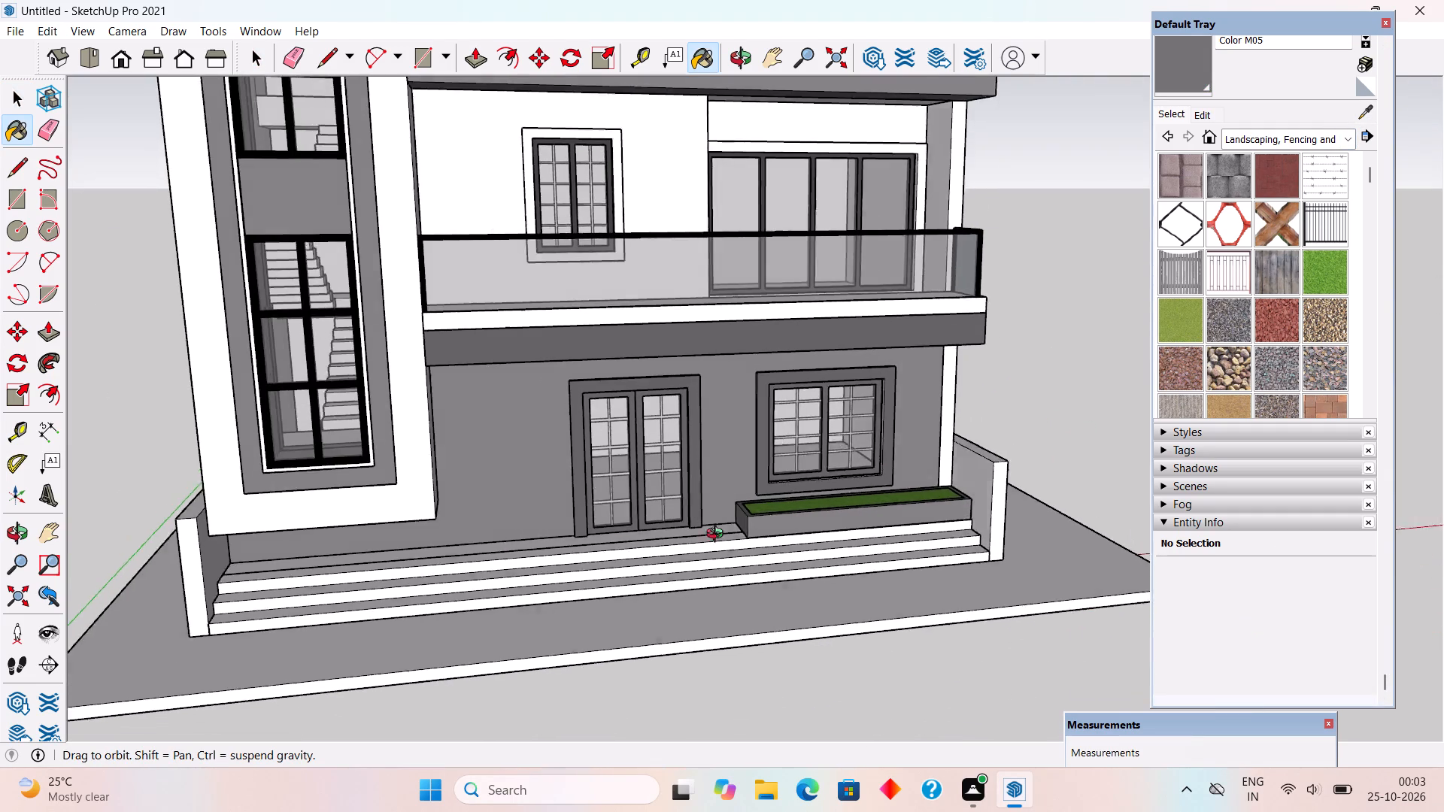
middle_click_drag(718, 535, 614, 618)
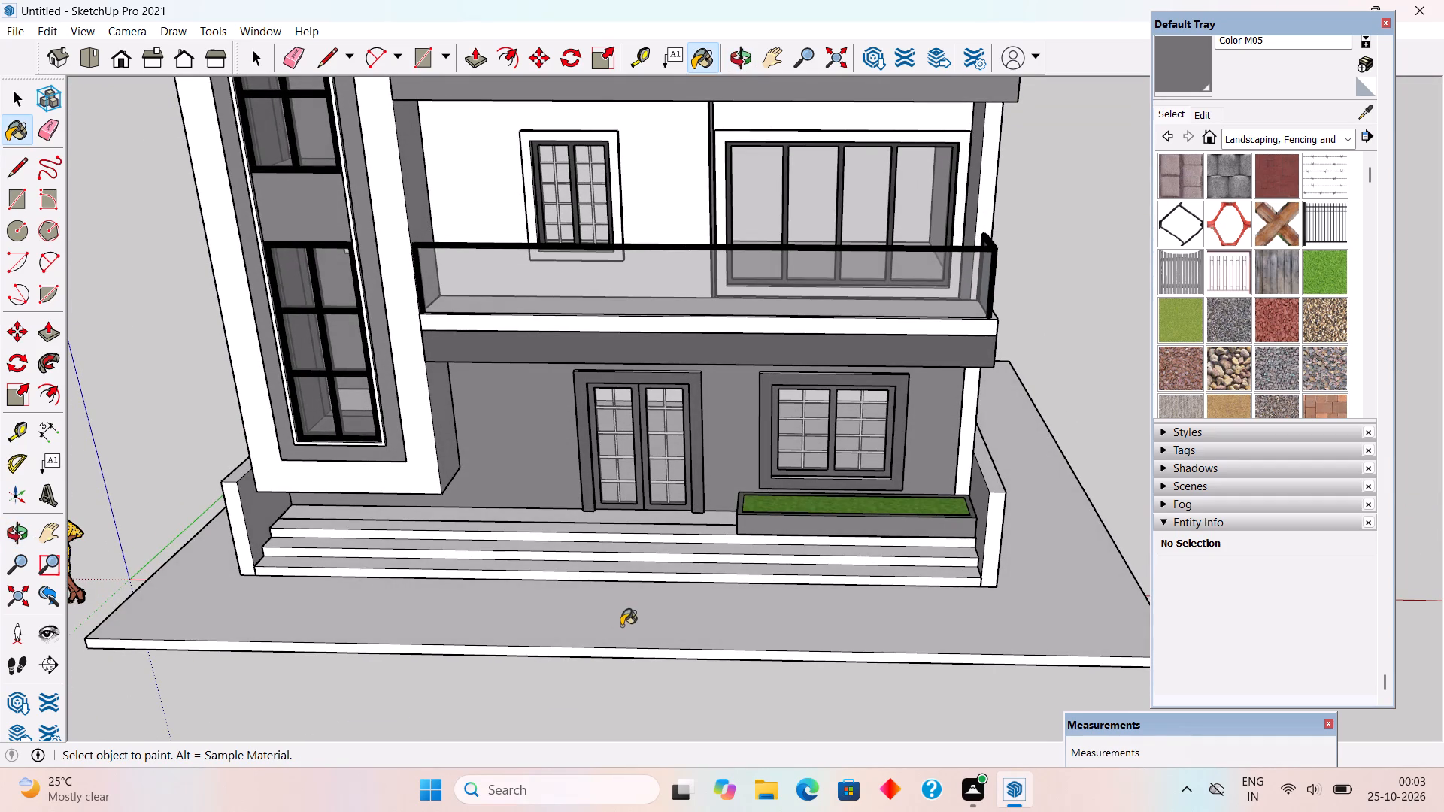
scroll(645, 620, "down", 3)
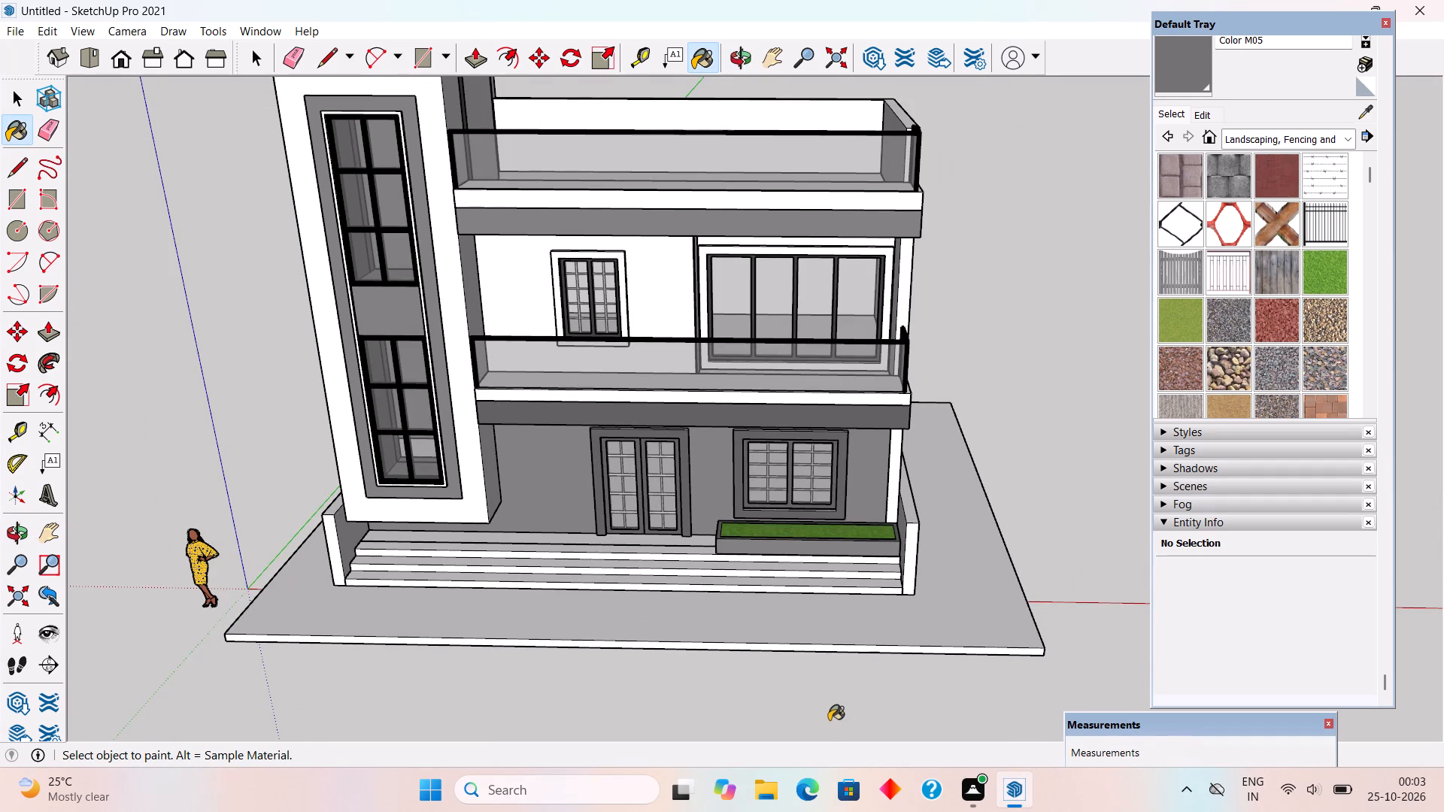
scroll(696, 665, "down", 1)
scroll(975, 648, "down", 4)
Paint the underside face of the fascia band below the upper terrace with Wood Veneer 01.
middle_click_drag(954, 395, 955, 300)
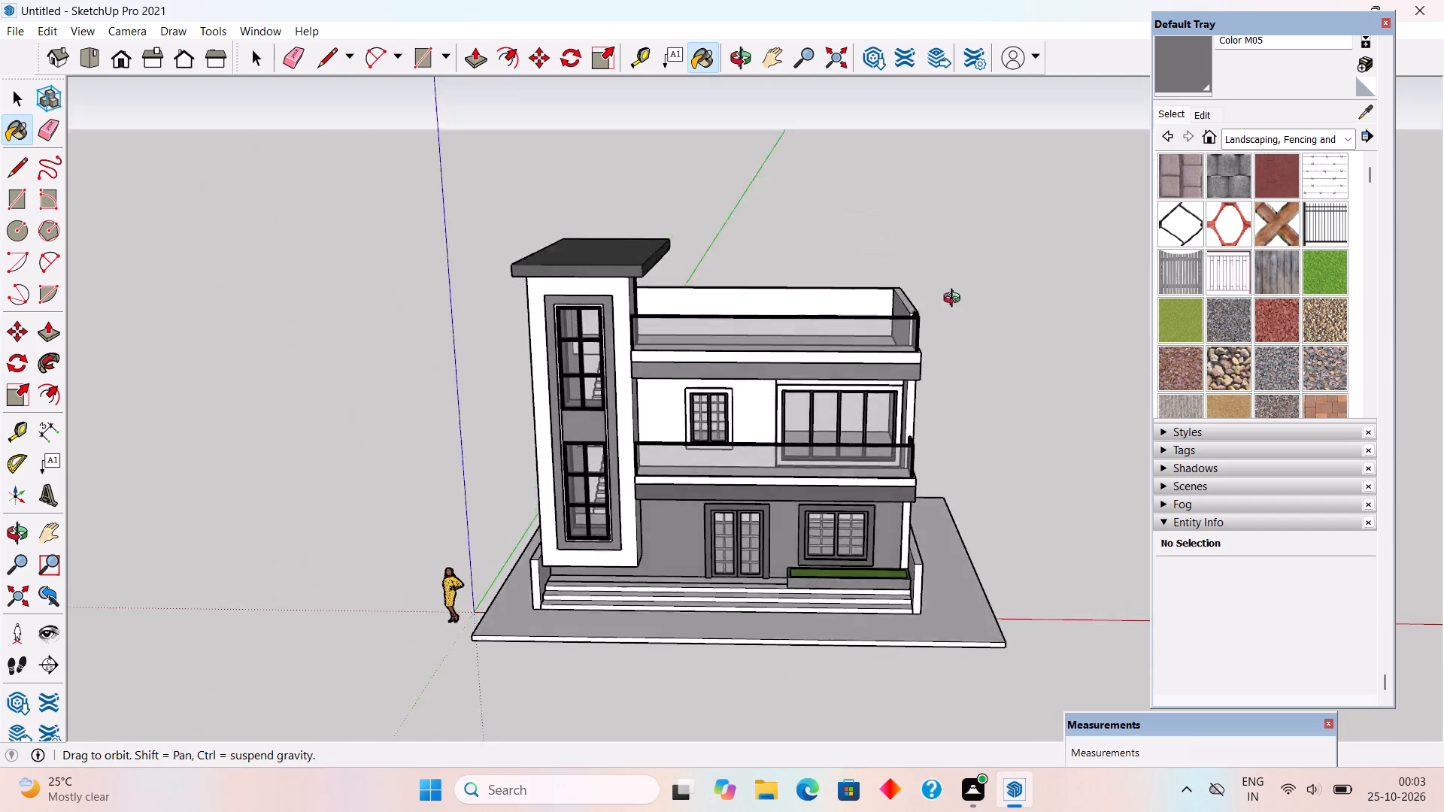
middle_click_drag(955, 300, 936, 126)
middle_click_drag(905, 404, 899, 168)
scroll(875, 332, "up", 7)
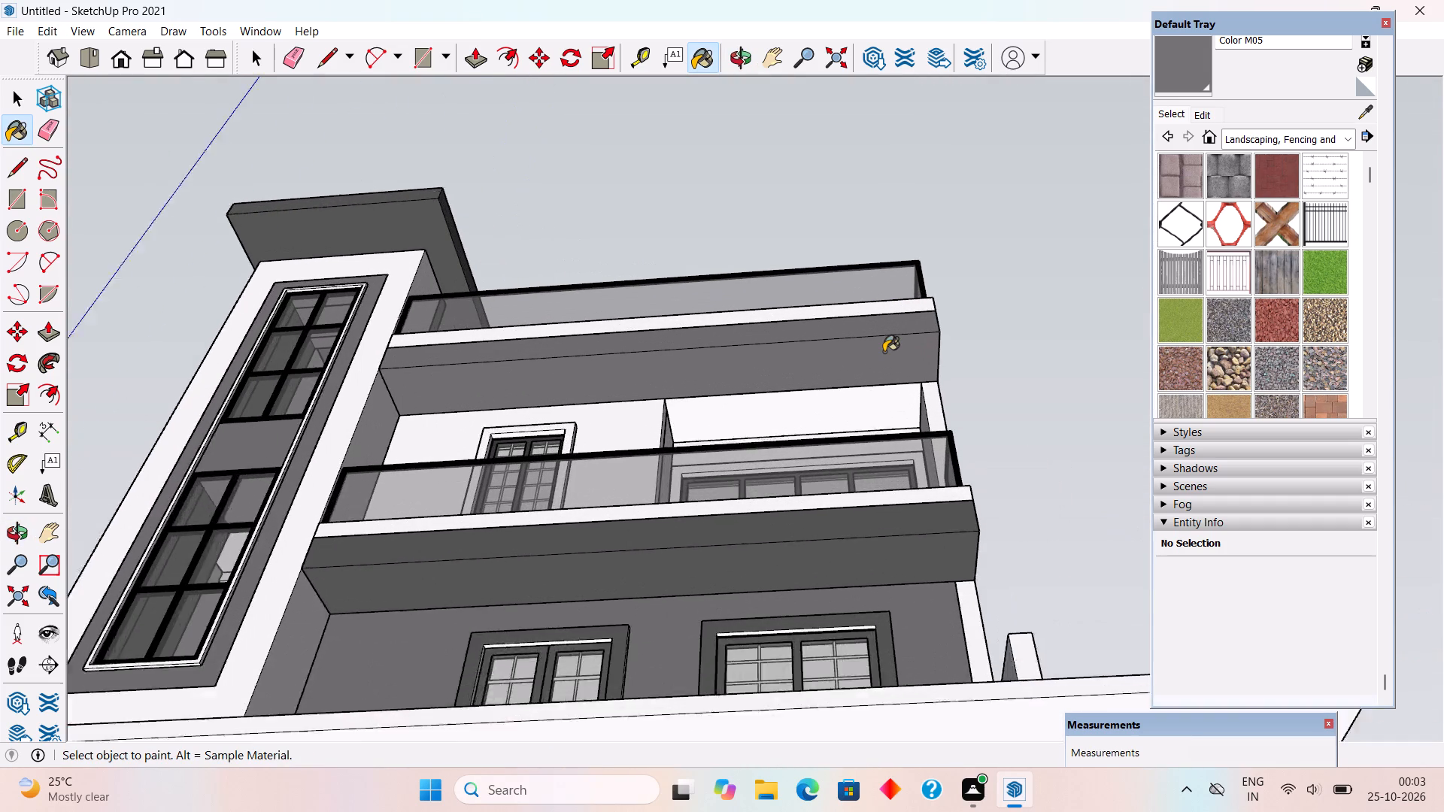
scroll(884, 352, "up", 1)
key("space")
triple_click(879, 359)
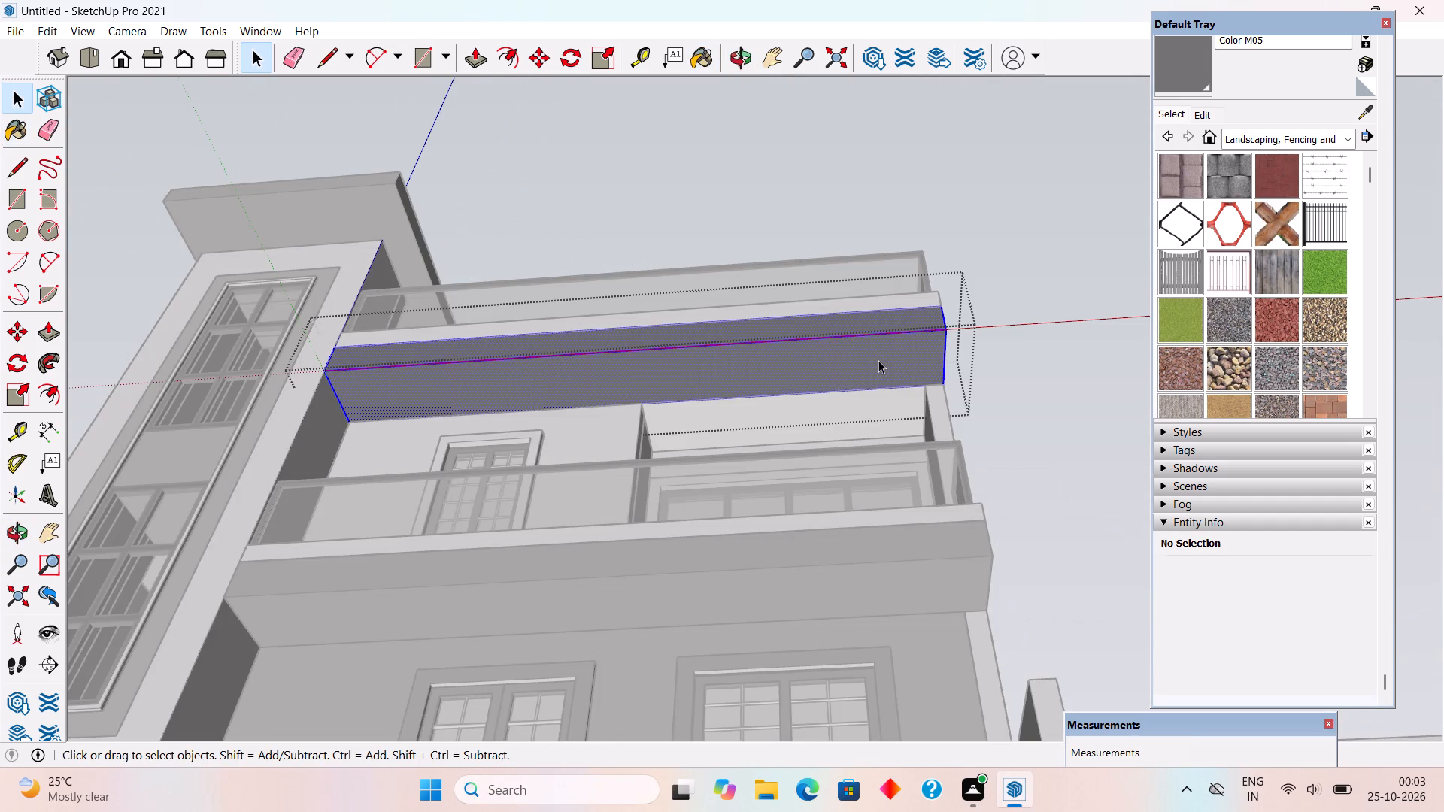
left_click(878, 360)
left_click(880, 365)
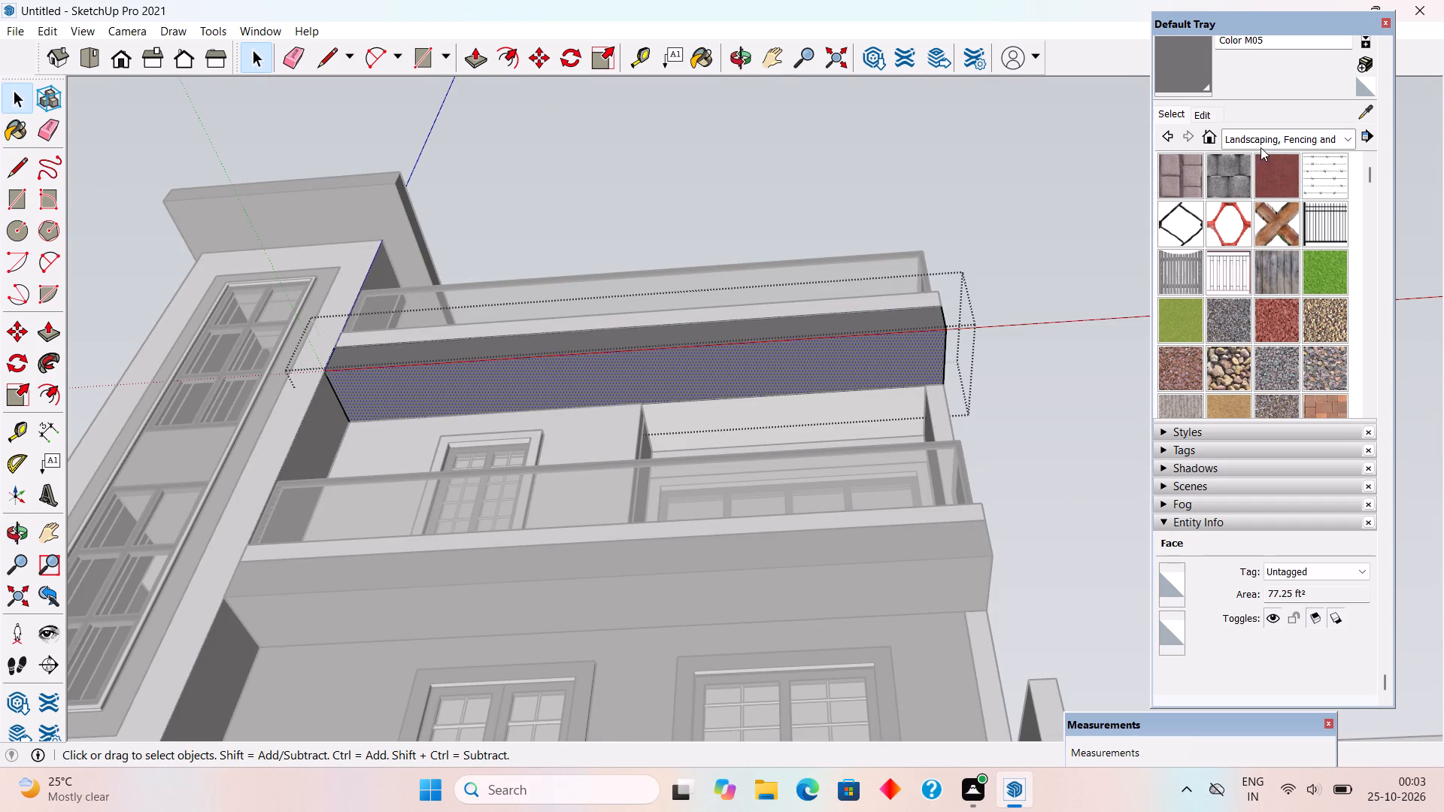
left_click(1267, 129)
left_click(1306, 382)
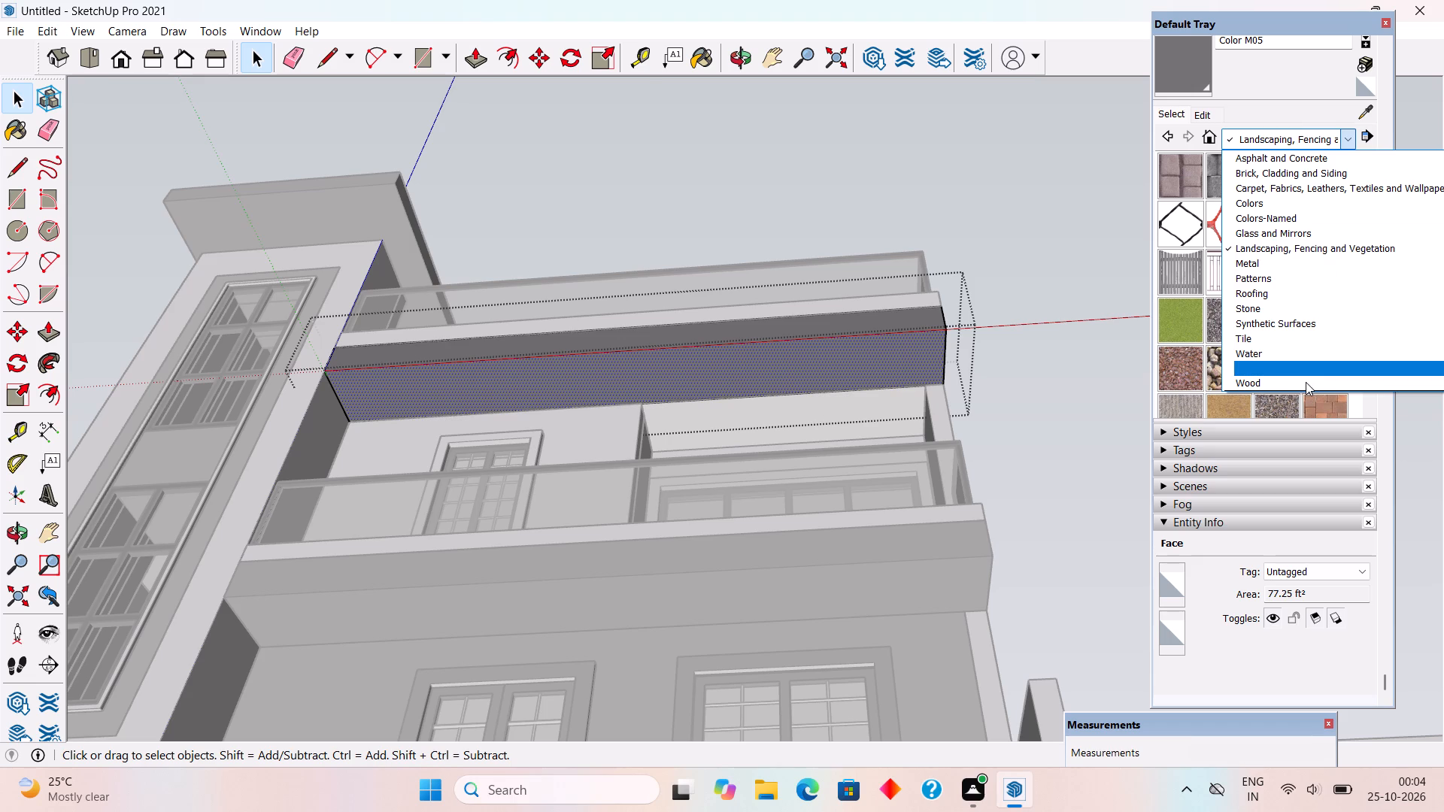
left_click(1279, 266)
left_click(891, 336)
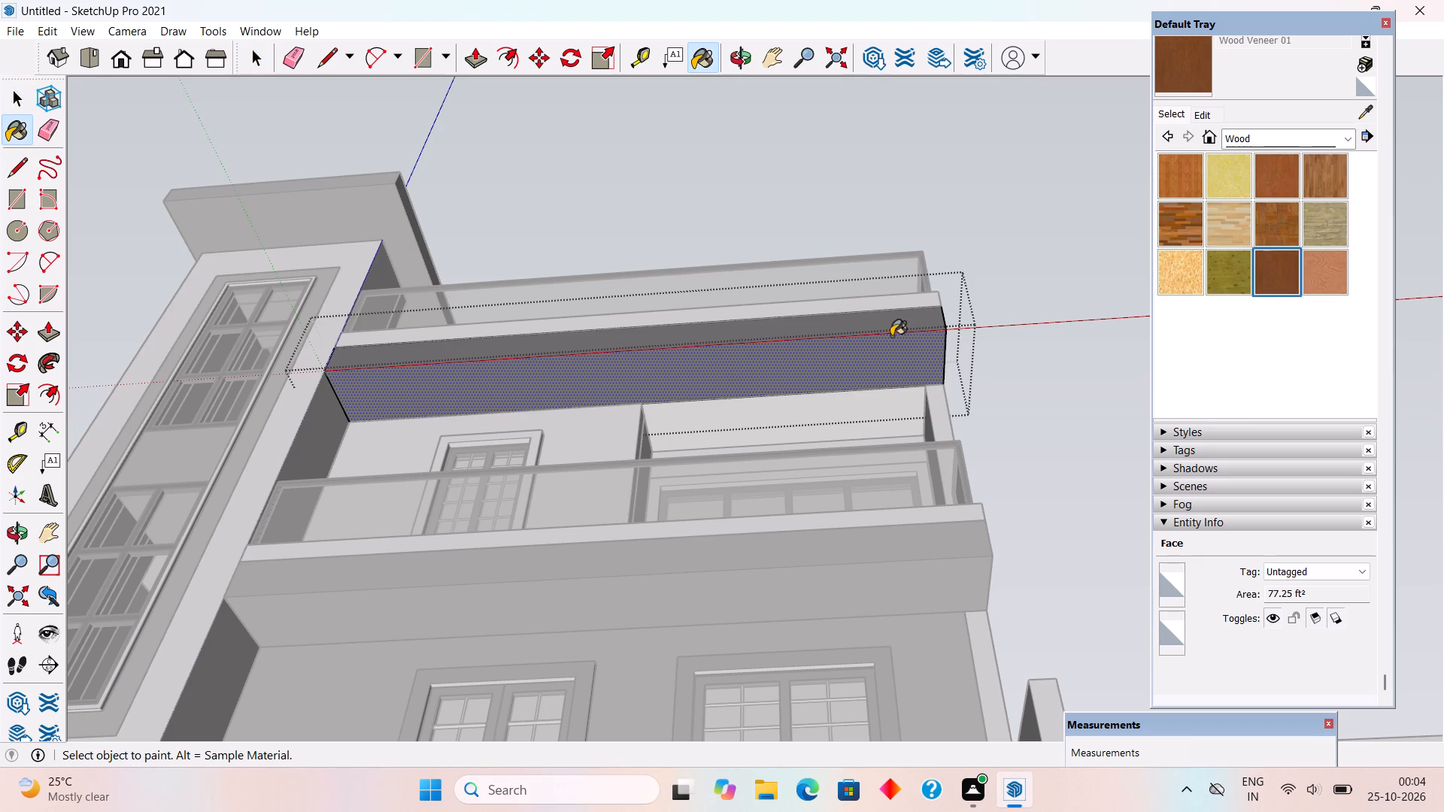
Paint the underside face of the fascia band below the lower balcony with Wood Veneer 01.
key("space")
triple_click(896, 572)
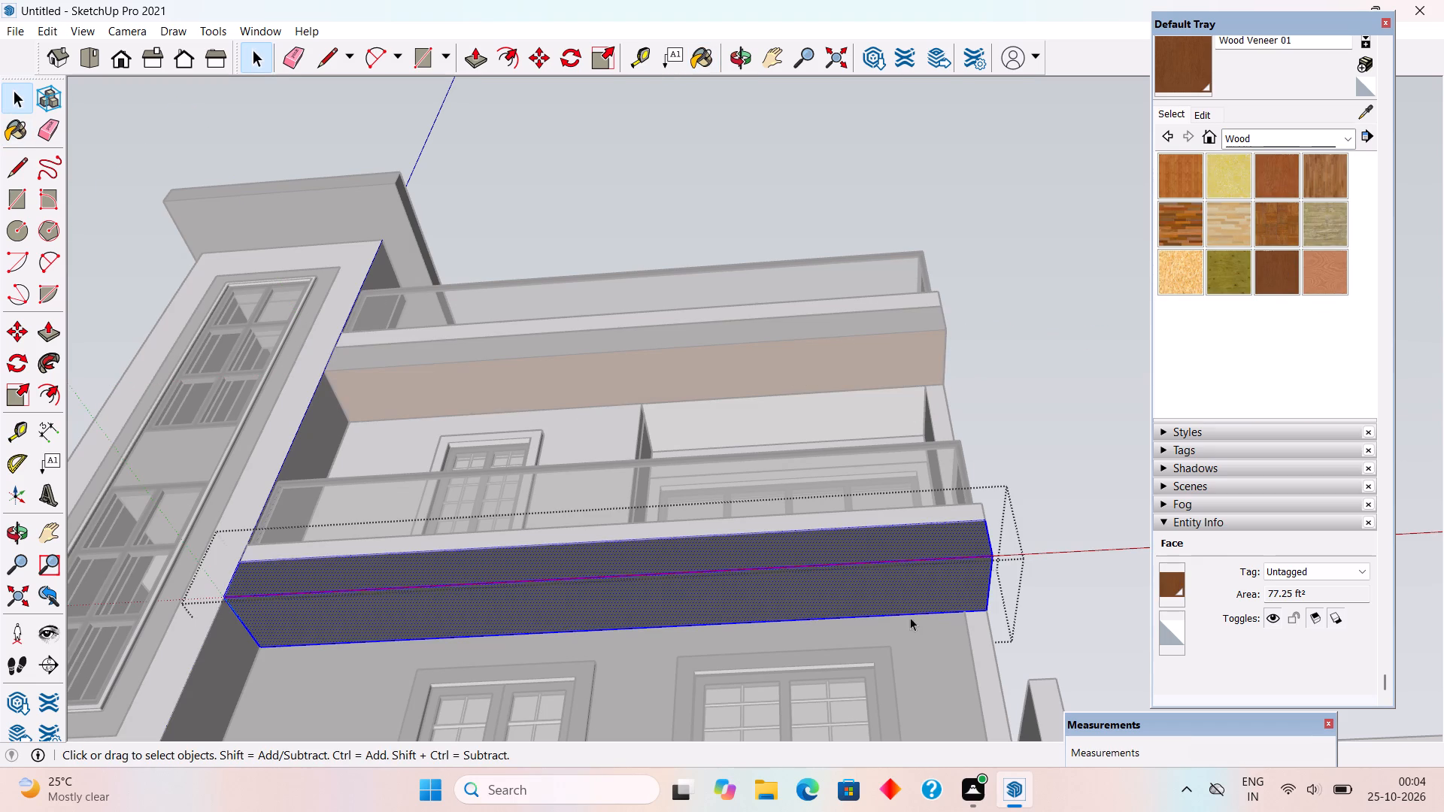
left_click(912, 600)
left_click(1276, 263)
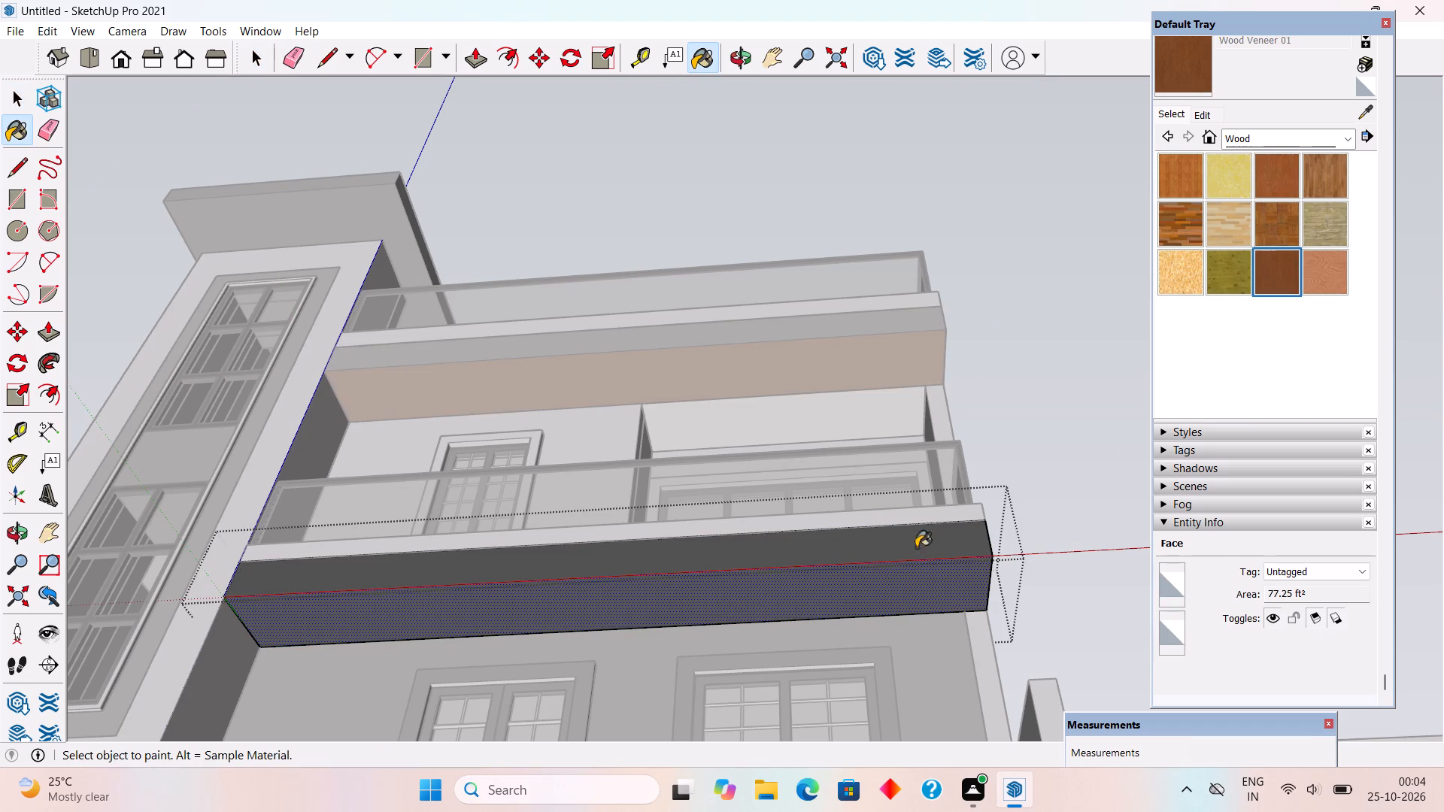
left_click(831, 586)
key("space")
left_click(992, 423)
Examine the front facade from several angles, then the grid bars of the ground-floor window above the planter.
middle_click_drag(997, 445, 997, 485)
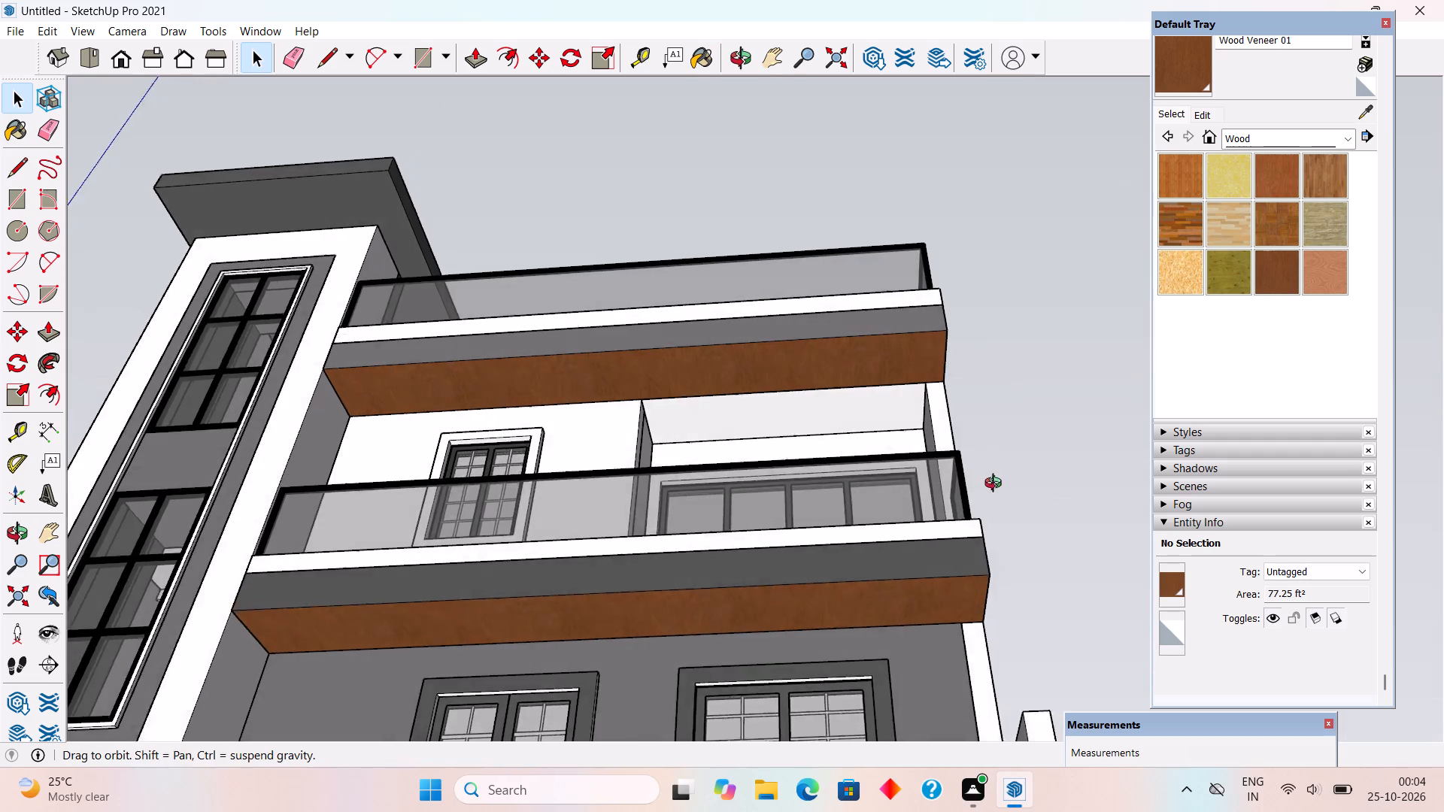
middle_click_drag(997, 485, 1000, 508)
scroll(997, 504, "down", 5)
scroll(902, 379, "down", 4)
middle_click_drag(874, 375, 994, 640)
scroll(866, 460, "down", 1)
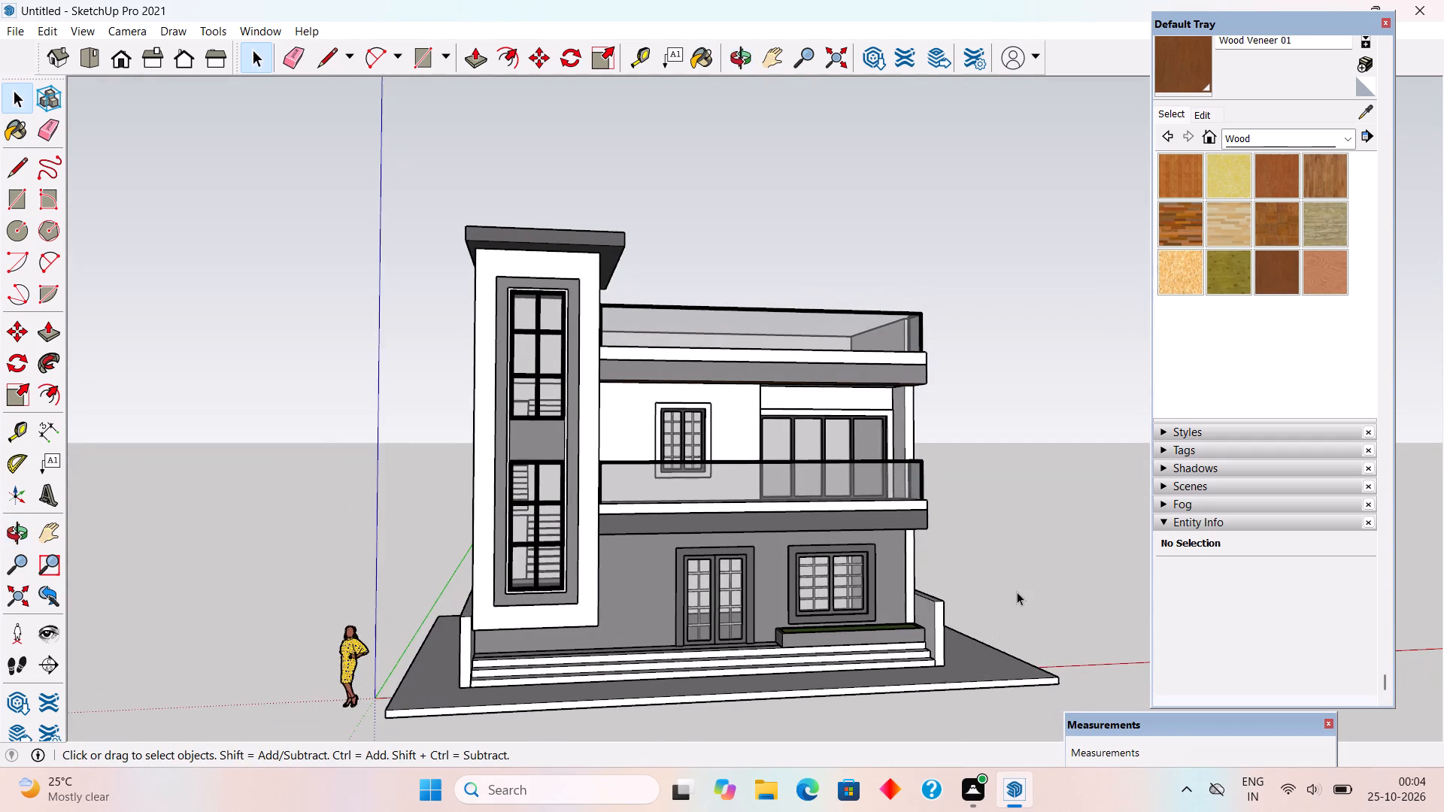
scroll(1017, 594, "up", 2)
middle_click_drag(1003, 541, 710, 444)
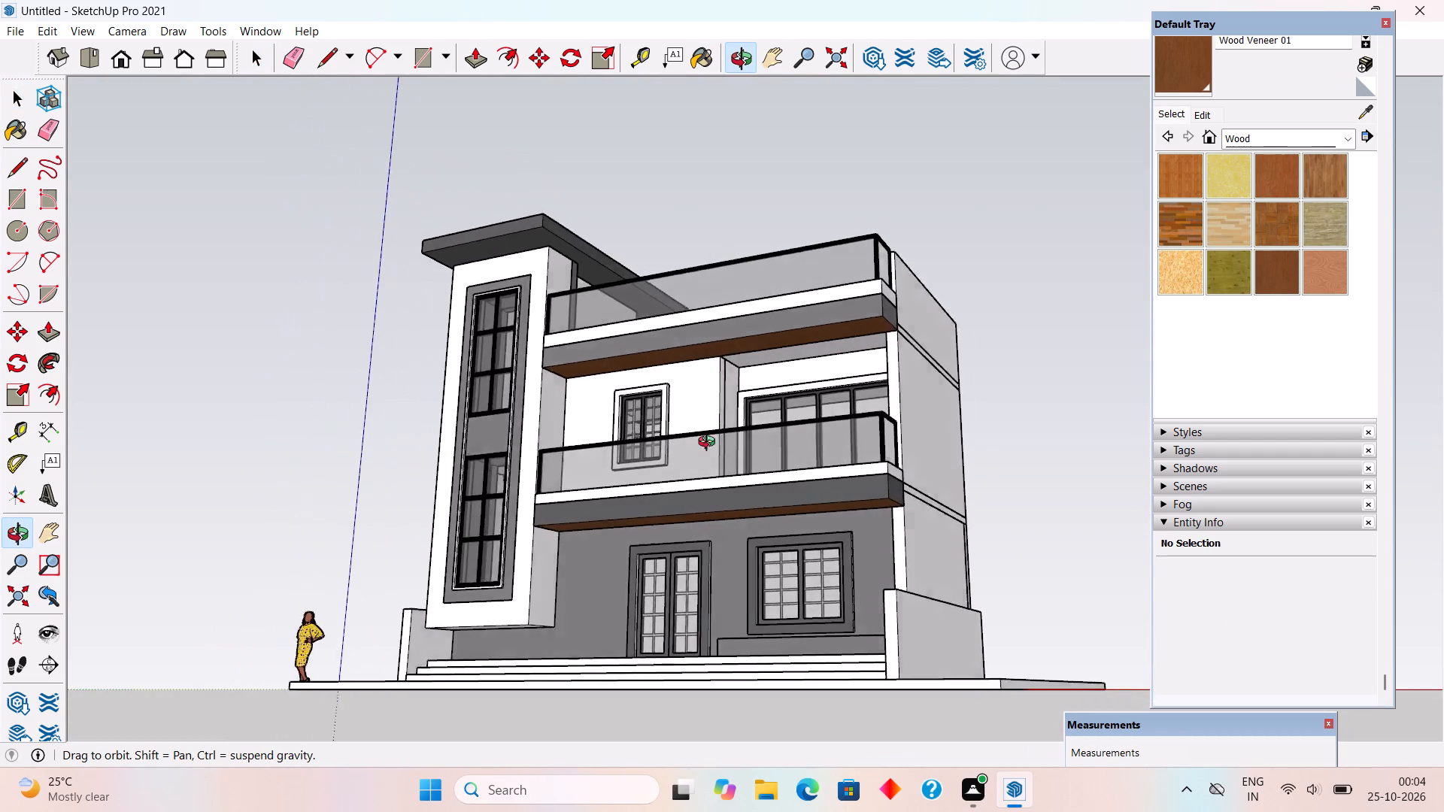
middle_click_drag(710, 444, 915, 555)
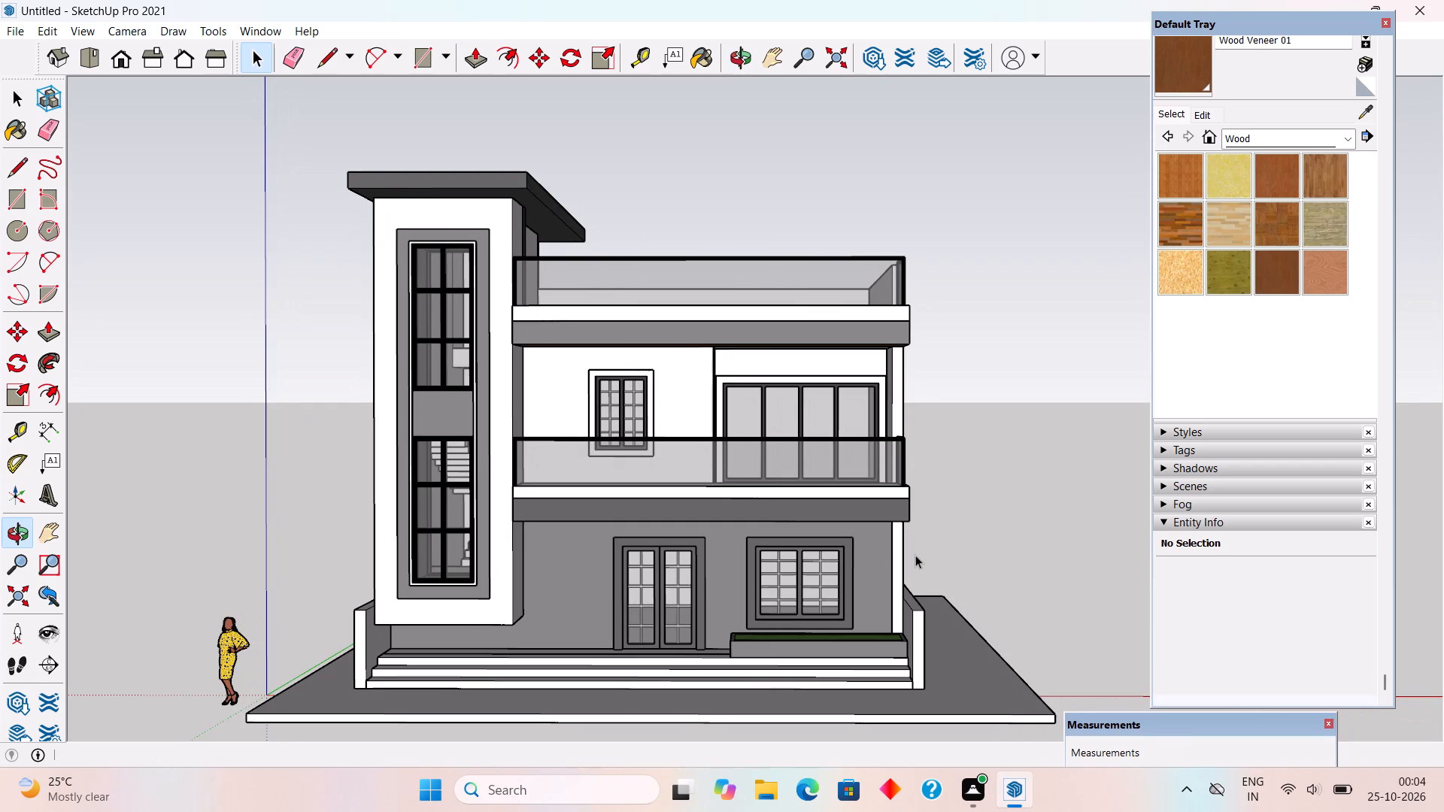
middle_click_drag(912, 623, 1197, 811)
scroll(790, 614, "up", 1)
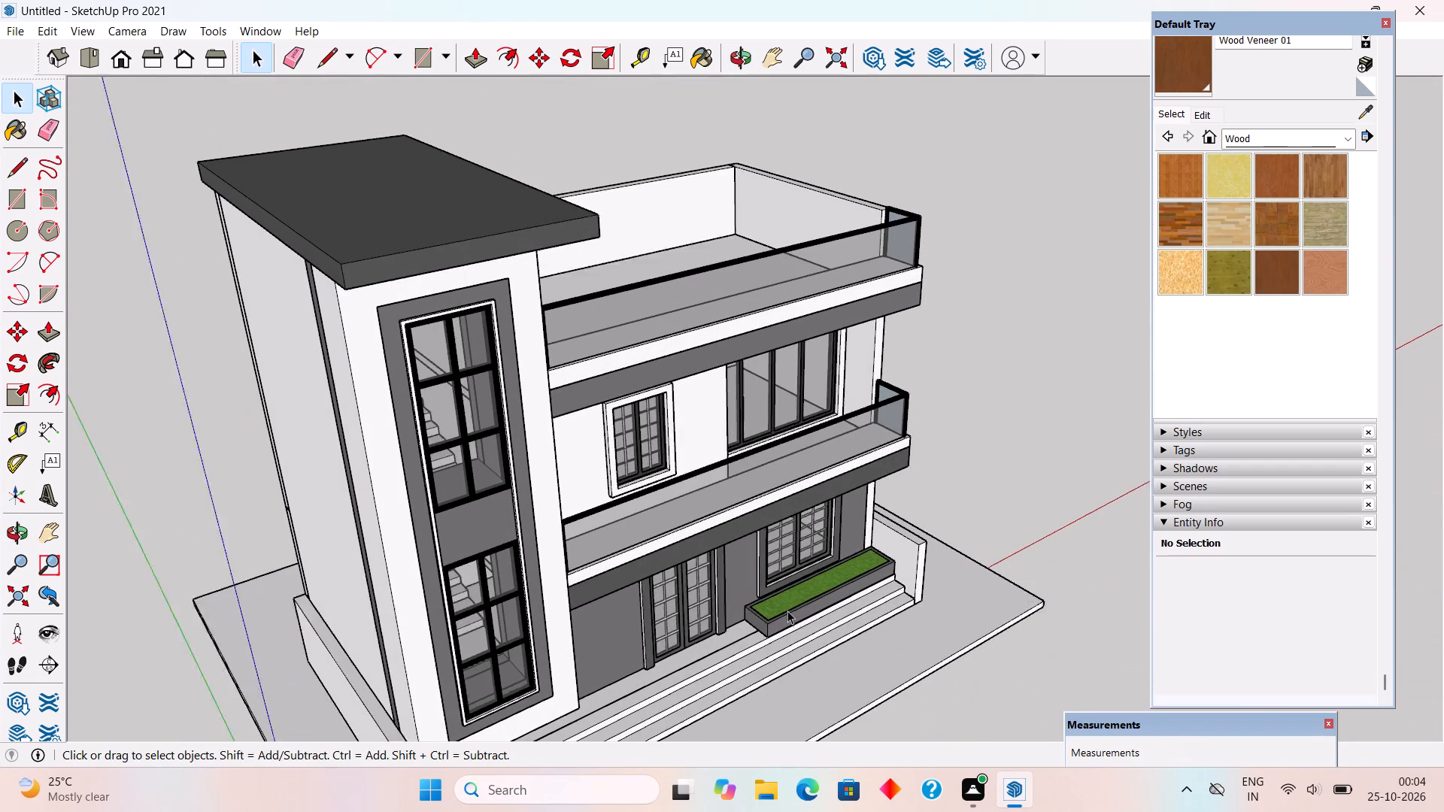
scroll(787, 611, "up", 5)
middle_click_drag(845, 544, 676, 445)
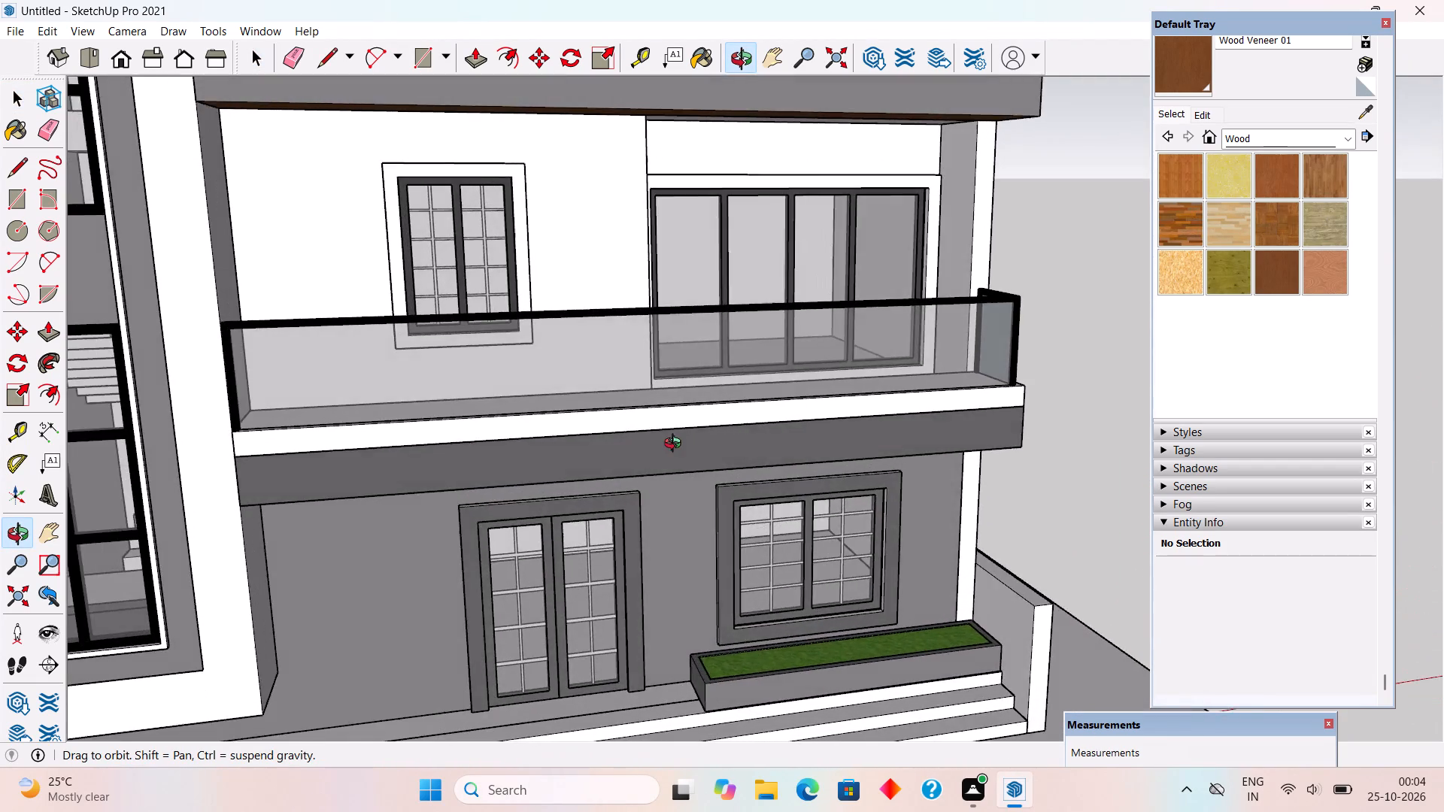
middle_click_drag(676, 445, 710, 534)
scroll(763, 554, "up", 9)
left_click(770, 536)
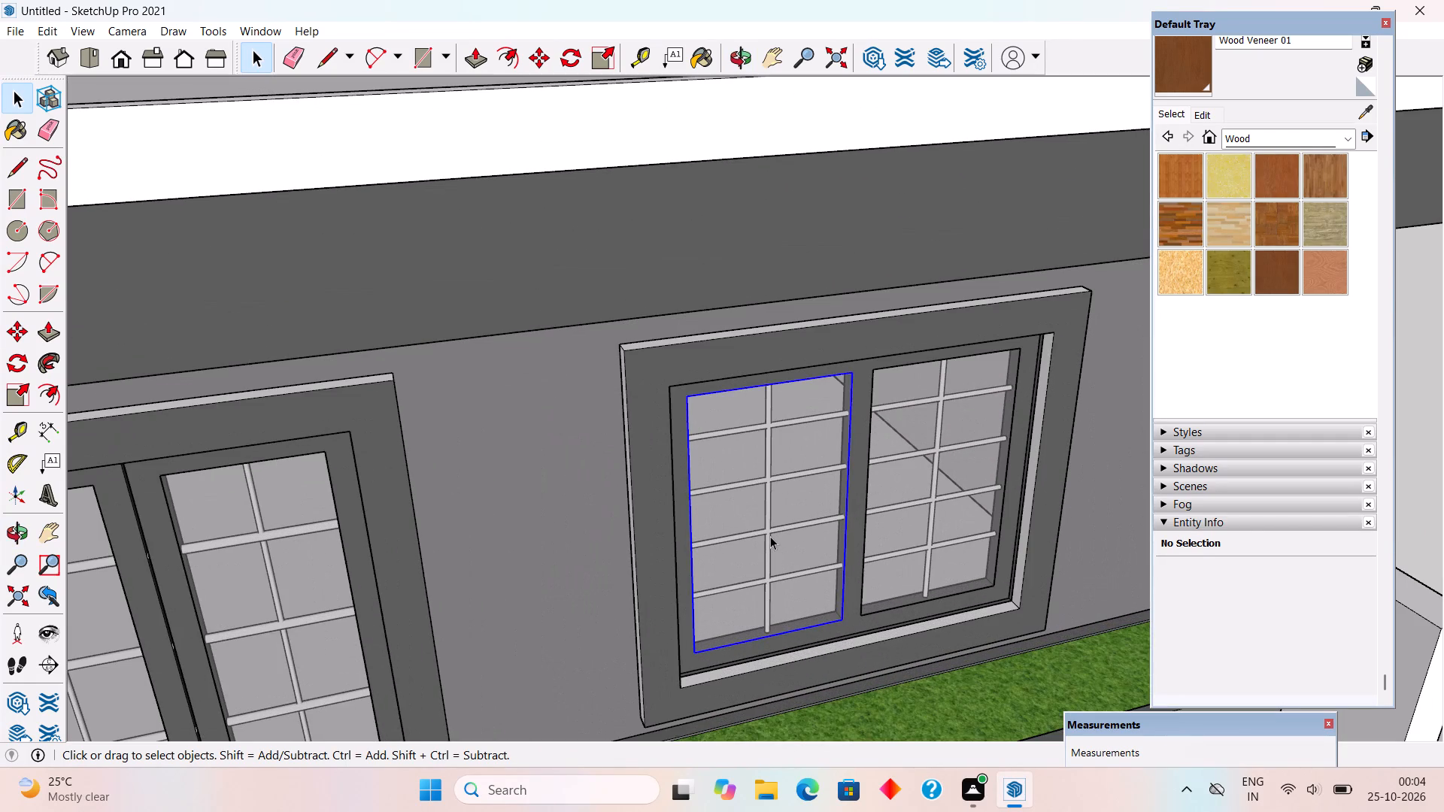
scroll(769, 534, "up", 3)
scroll(766, 526, "down", 9)
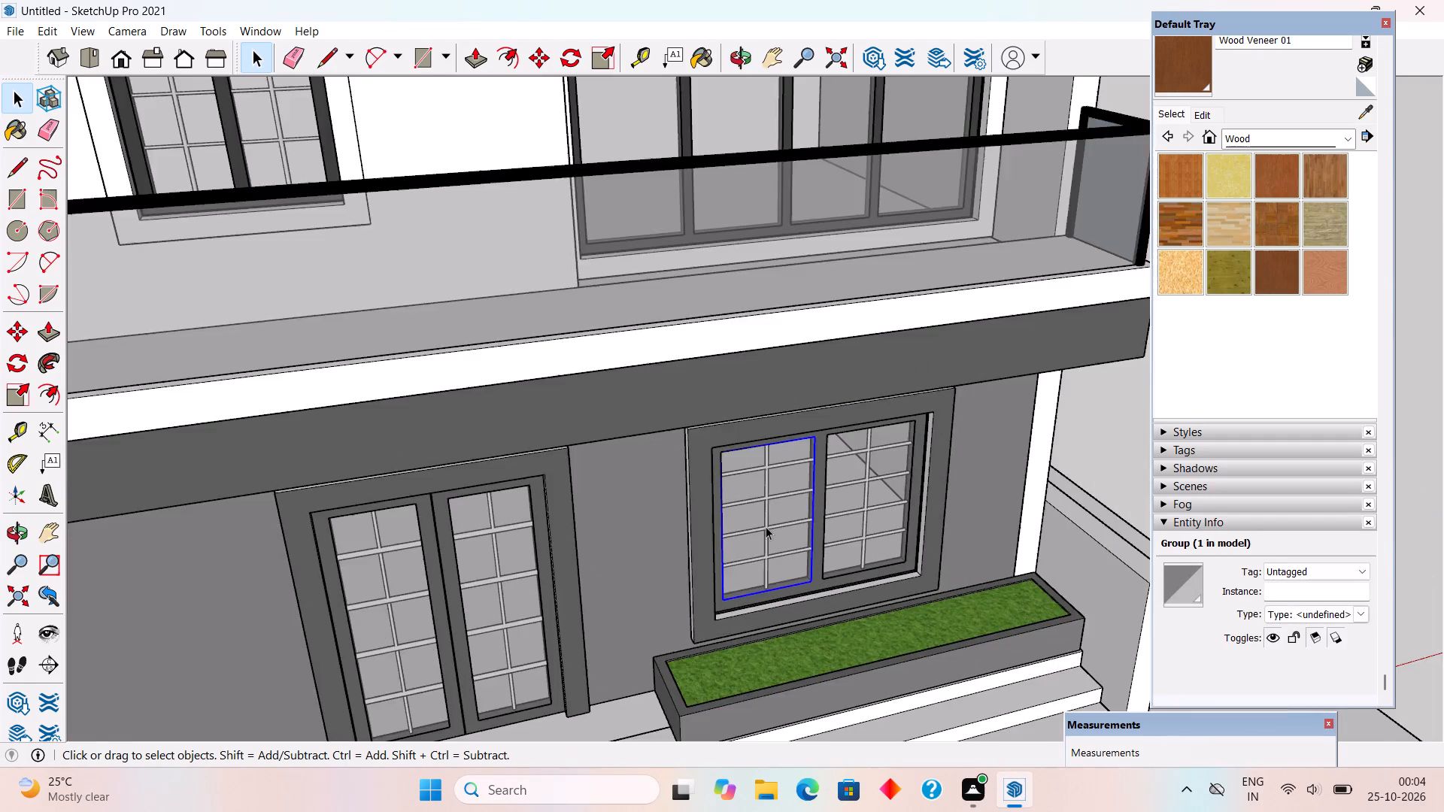
scroll(766, 526, "down", 5)
left_click(1067, 456)
Hide the ground-floor rear wall group to expose the interior side of the front window and door.
middle_click_drag(966, 459, 18, 380)
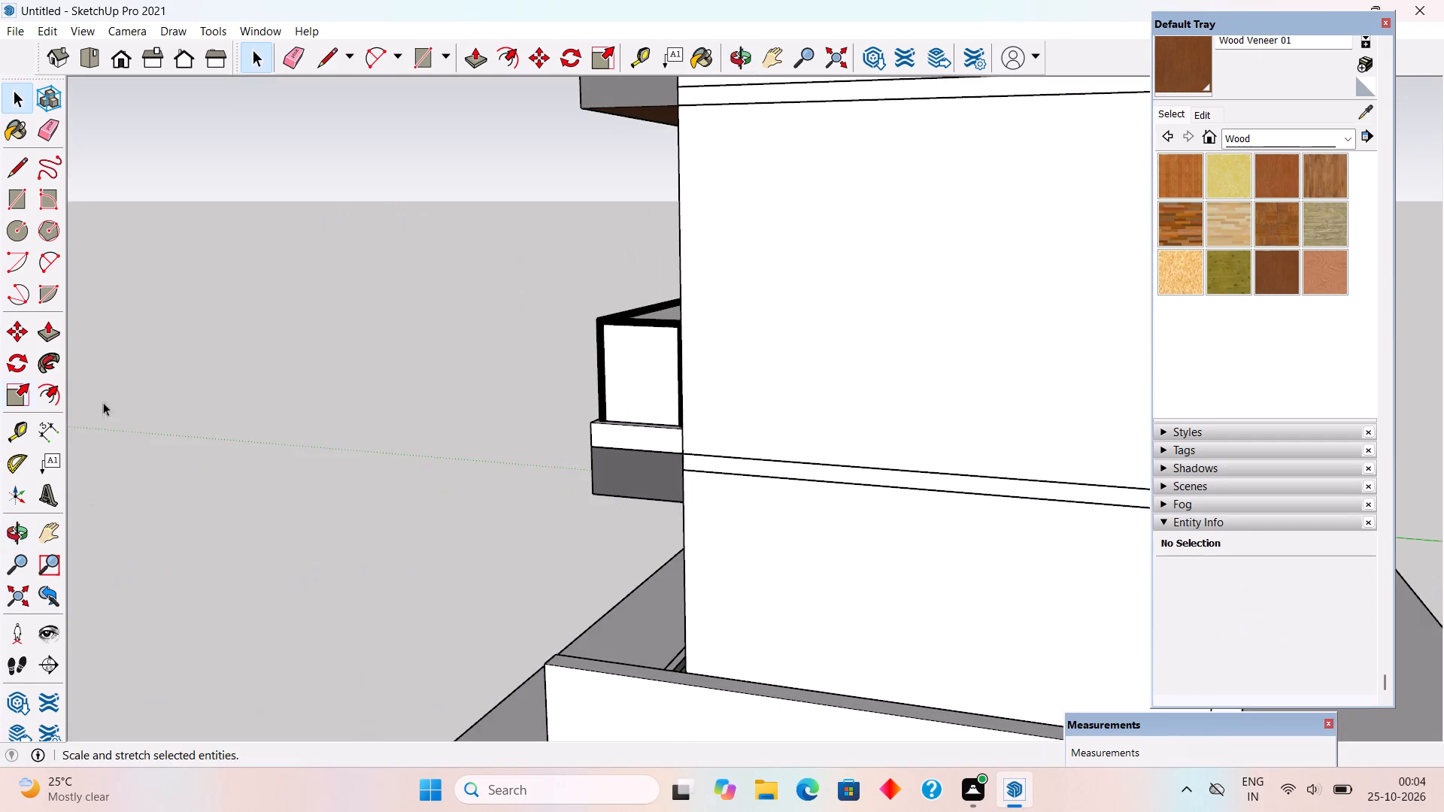
middle_click_drag(699, 525, 250, 432)
scroll(249, 432, "down", 2)
left_click(393, 534)
right_click(393, 534)
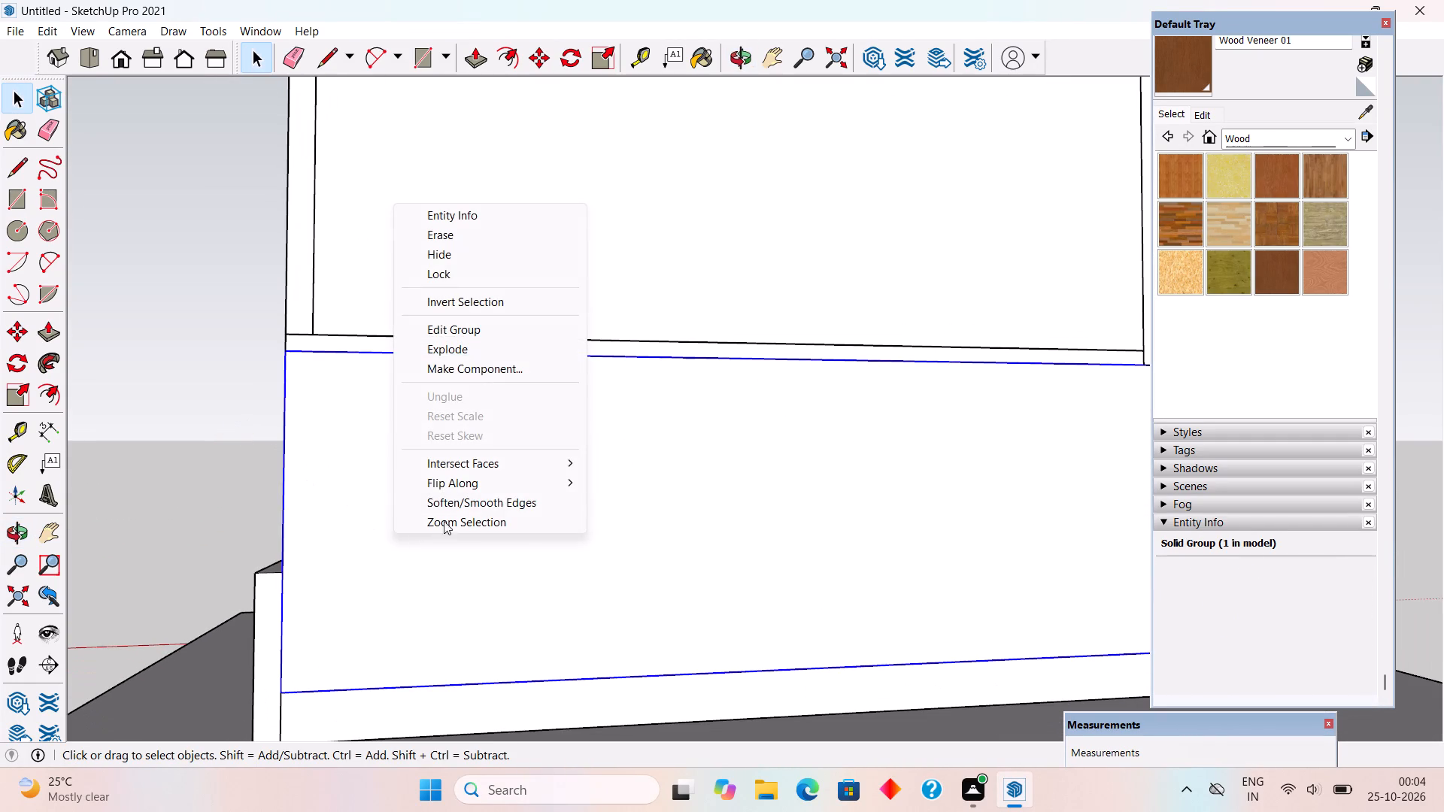
left_click(481, 260)
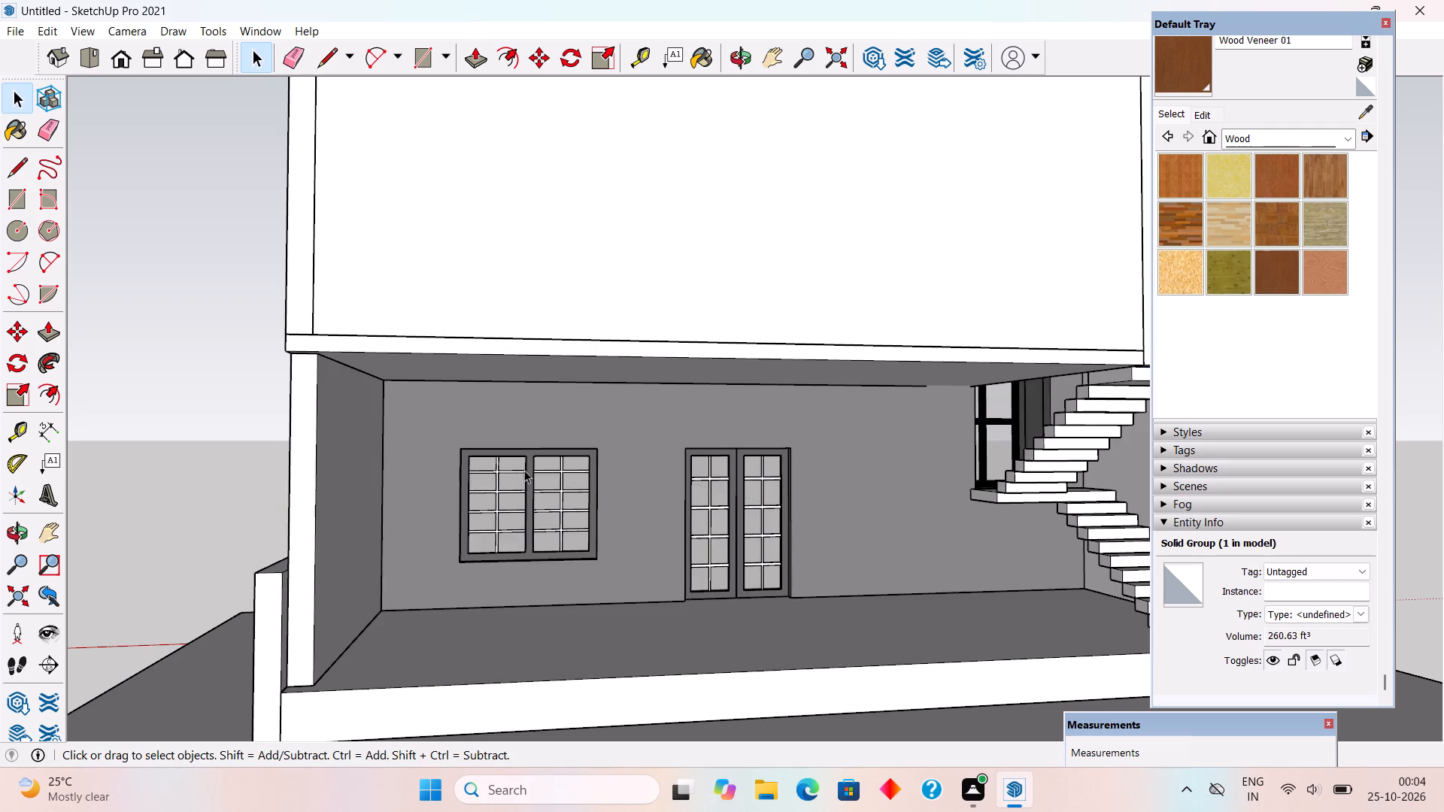
Paint all the white grid bars of the ground-floor window with Color M09 from the Colors collection.
scroll(554, 504, "up", 7)
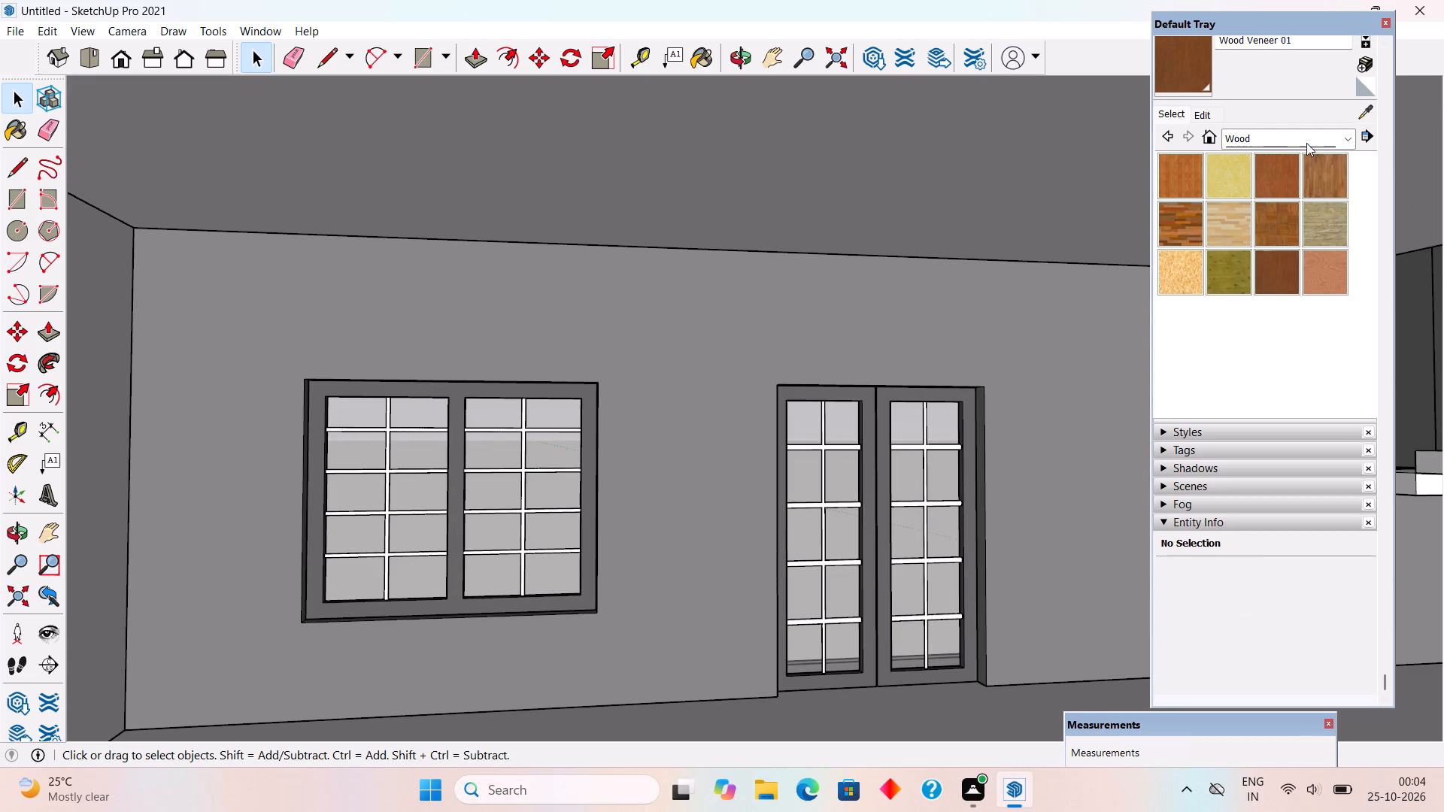
left_click(1304, 138)
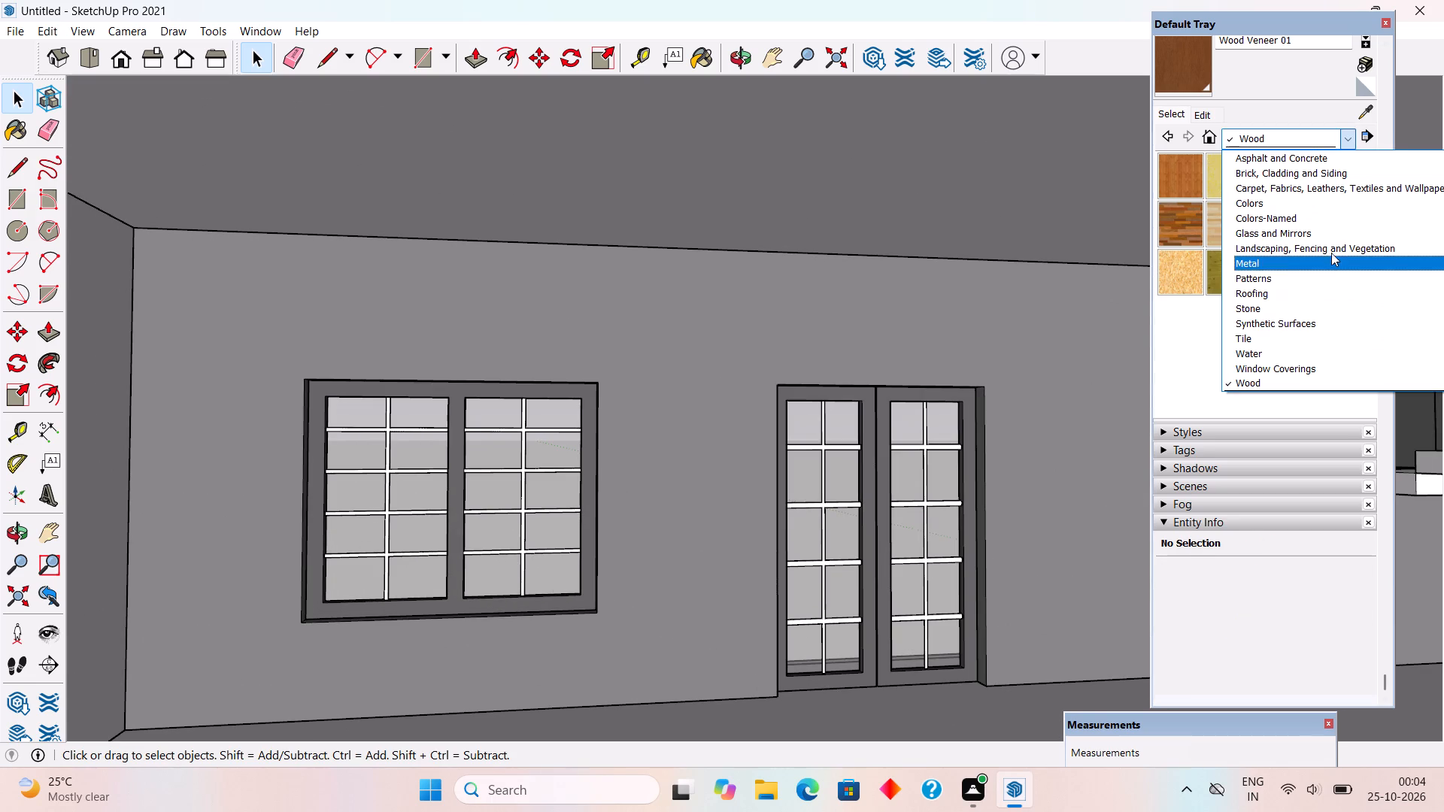
left_click(1330, 205)
scroll(1351, 271, "down", 3)
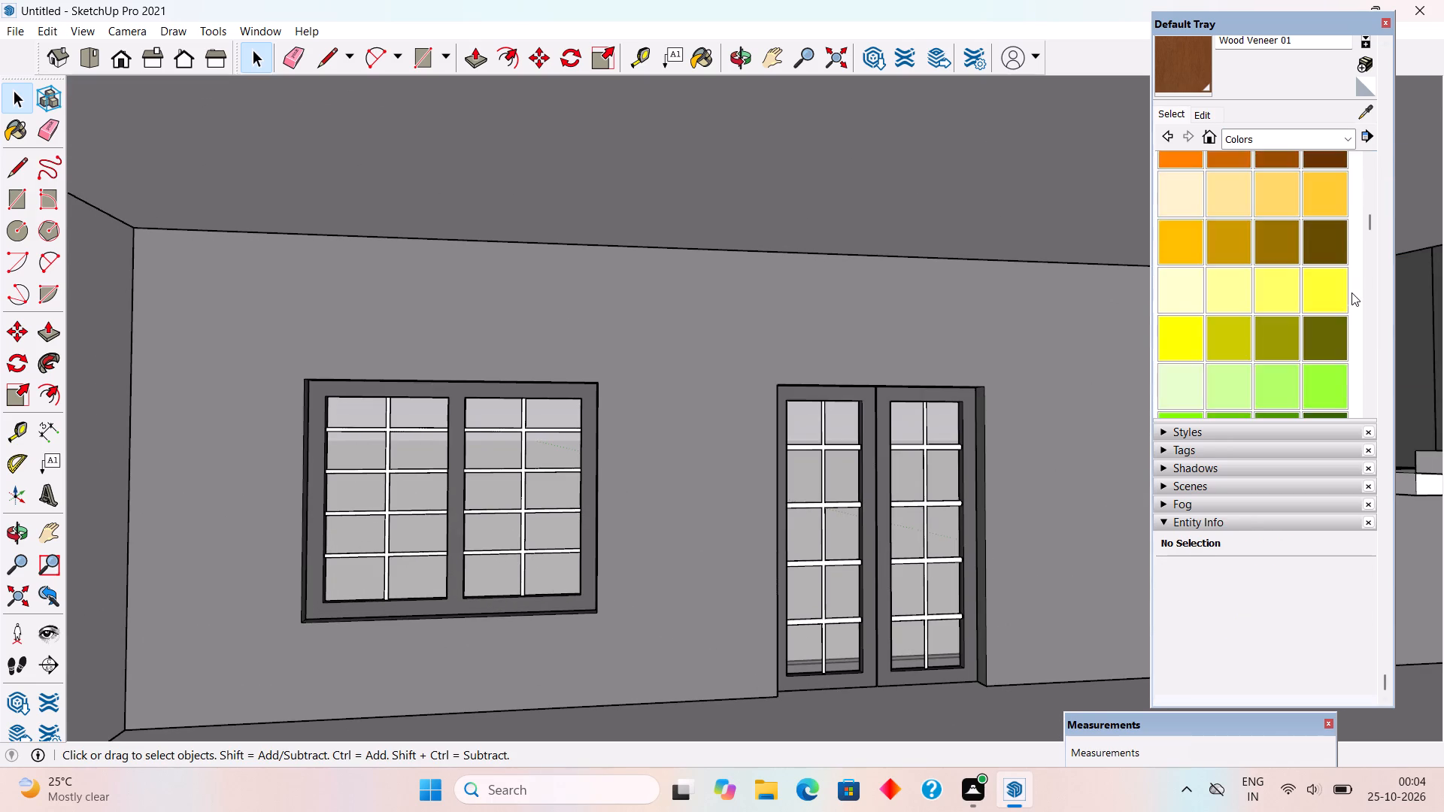
scroll(1351, 301, "down", 10)
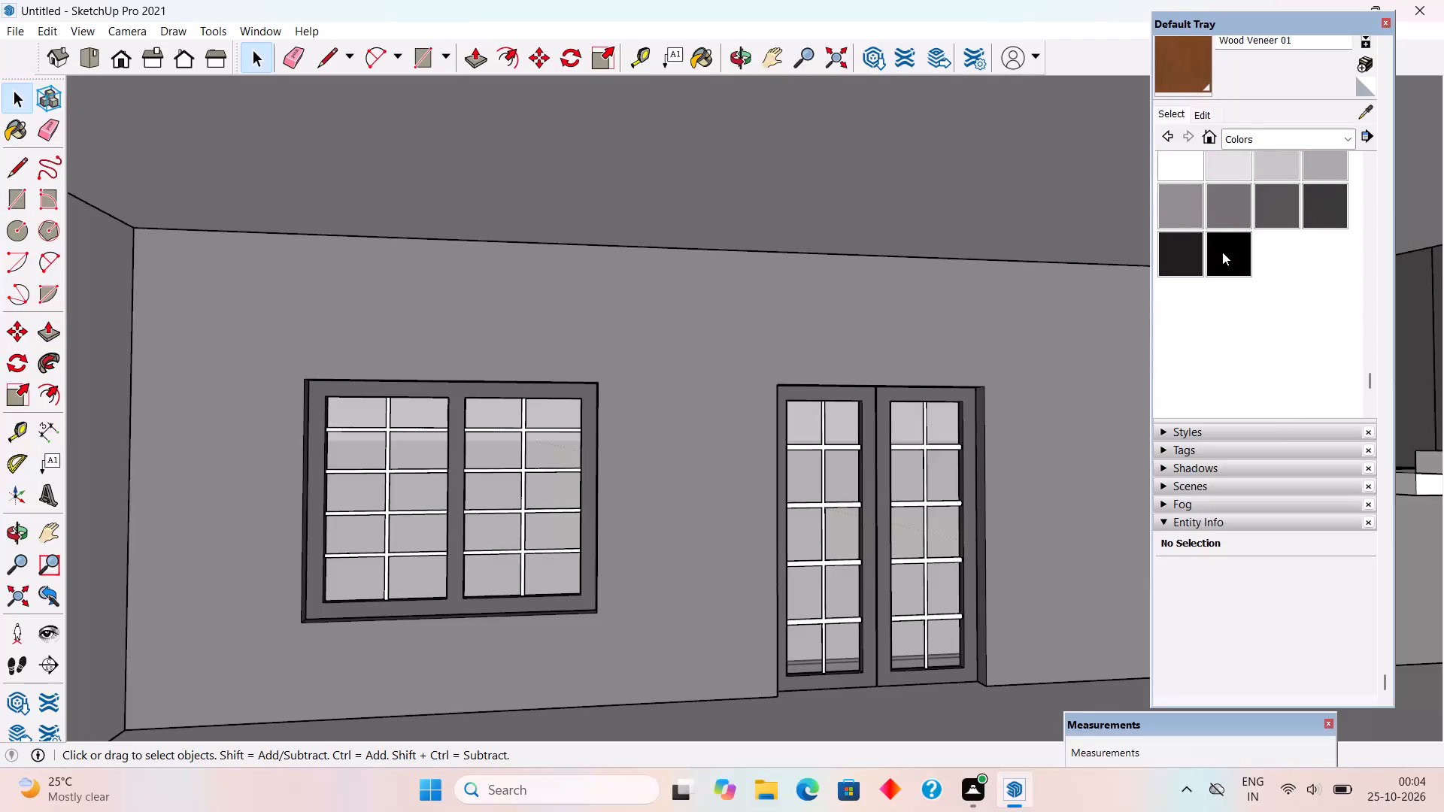
left_click(1221, 252)
scroll(536, 400, "up", 7)
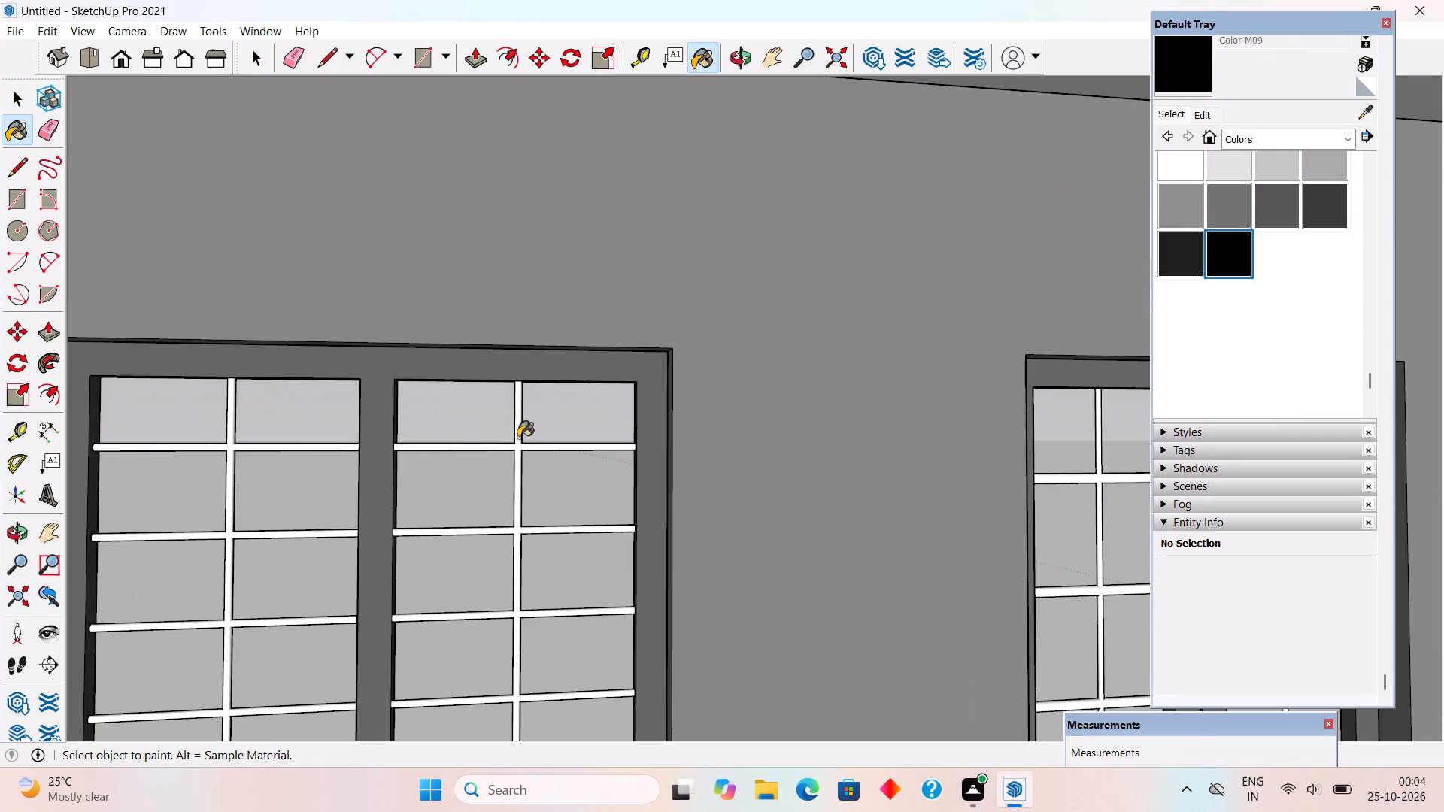
left_click(518, 438)
left_click(535, 446)
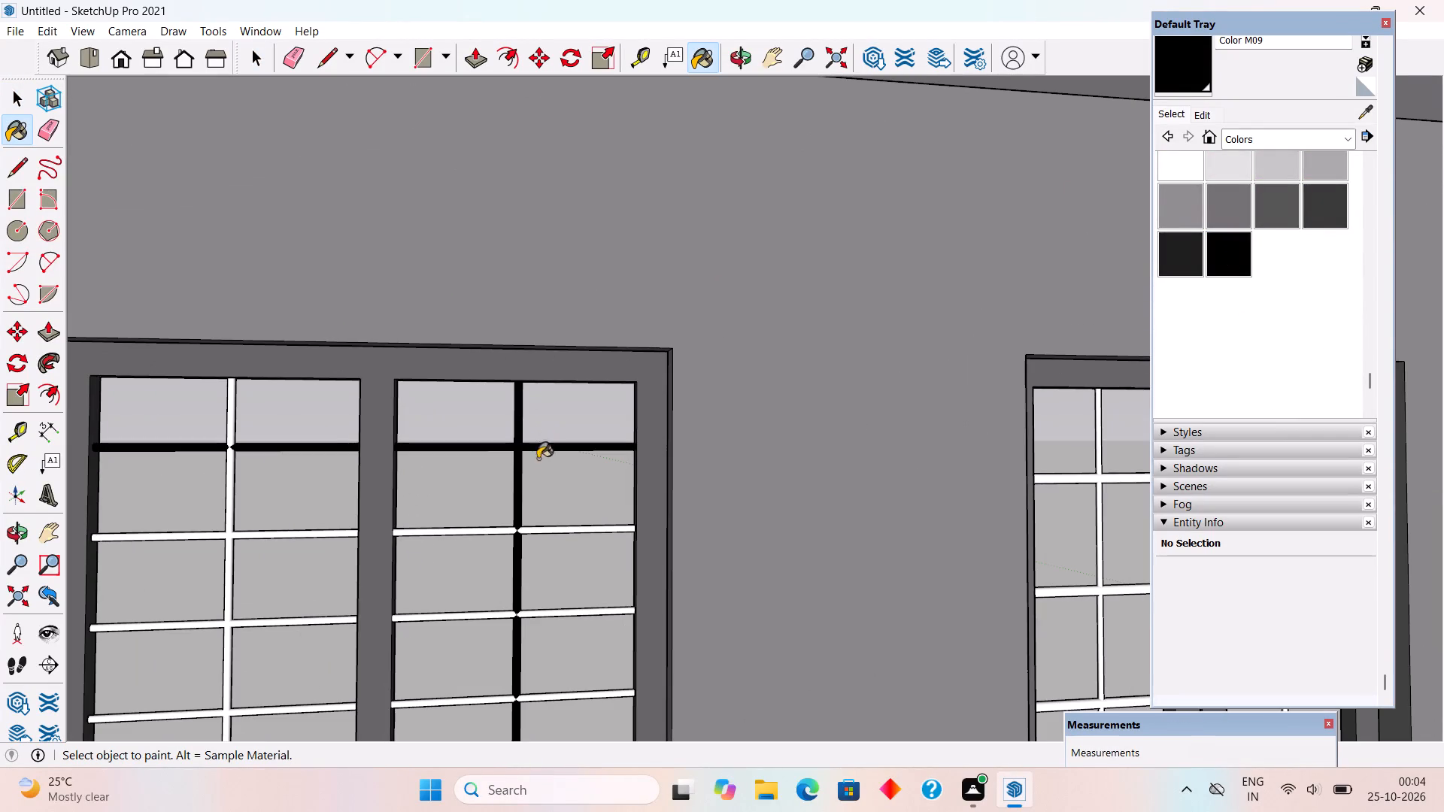
left_click(551, 528)
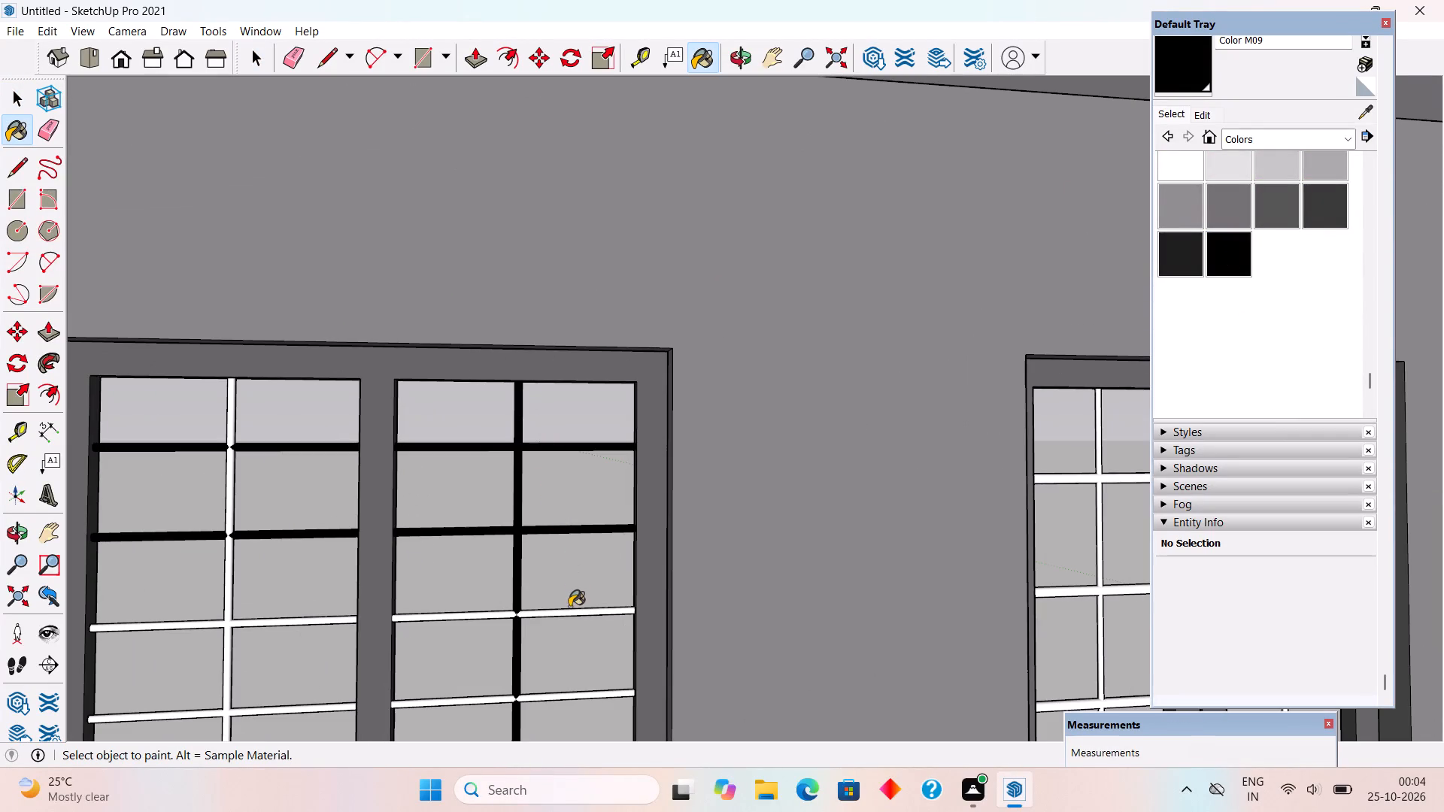
left_click(570, 613)
scroll(539, 458, "down", 5)
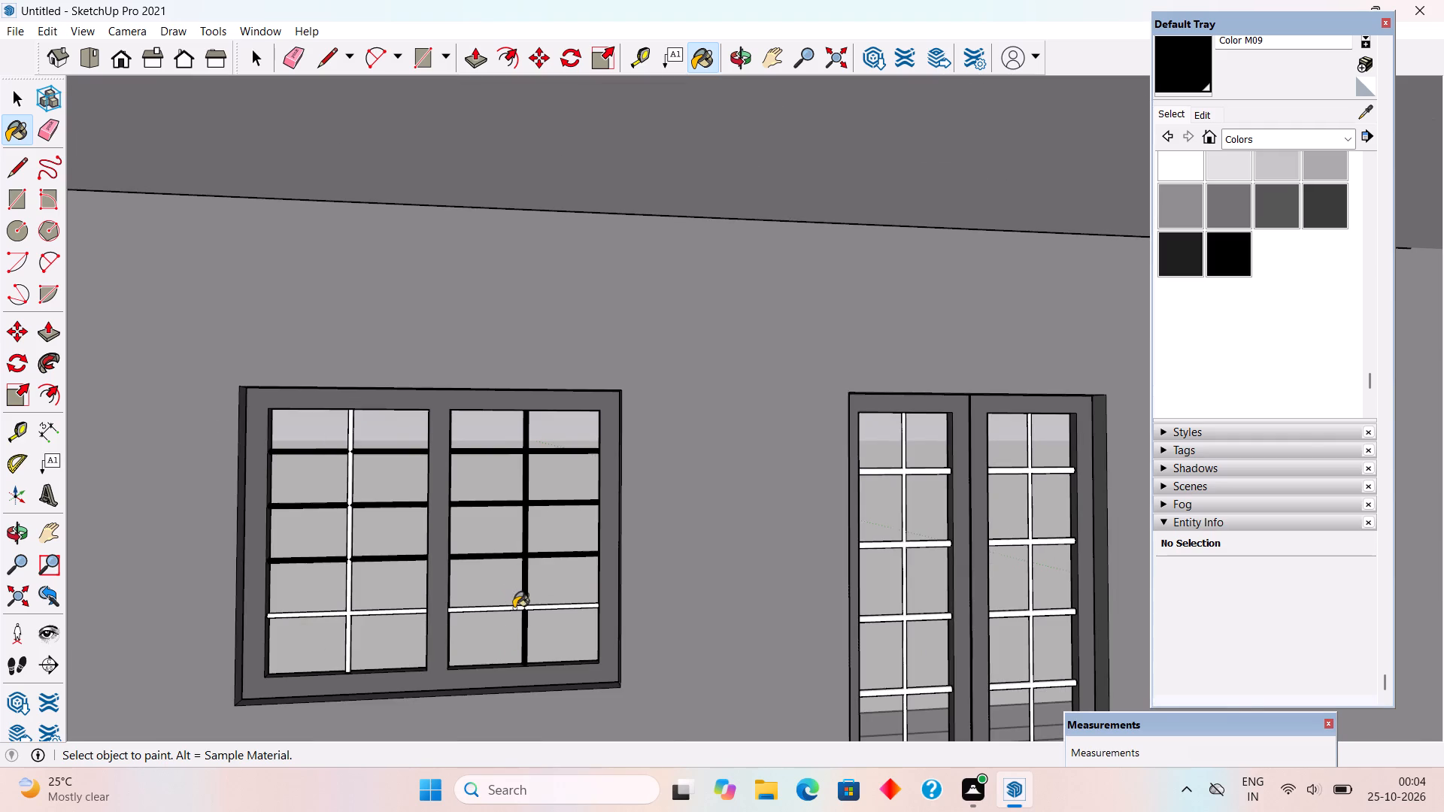
scroll(514, 609, "up", 3)
left_click(518, 608)
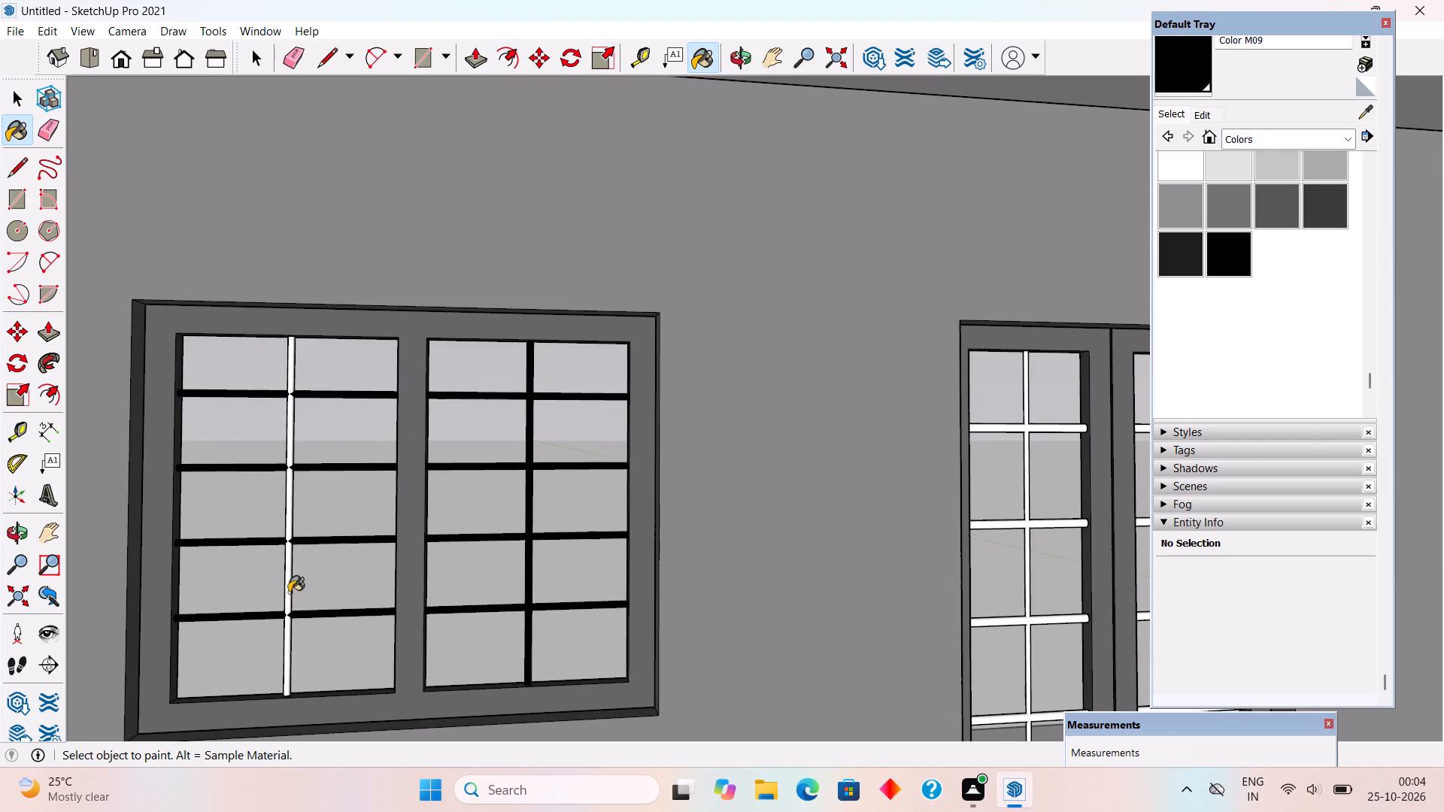
left_click(289, 592)
Paint the grid bars in both leaves of the ground-floor double door with Color M09.
scroll(246, 559, "down", 9)
scroll(833, 629, "up", 4)
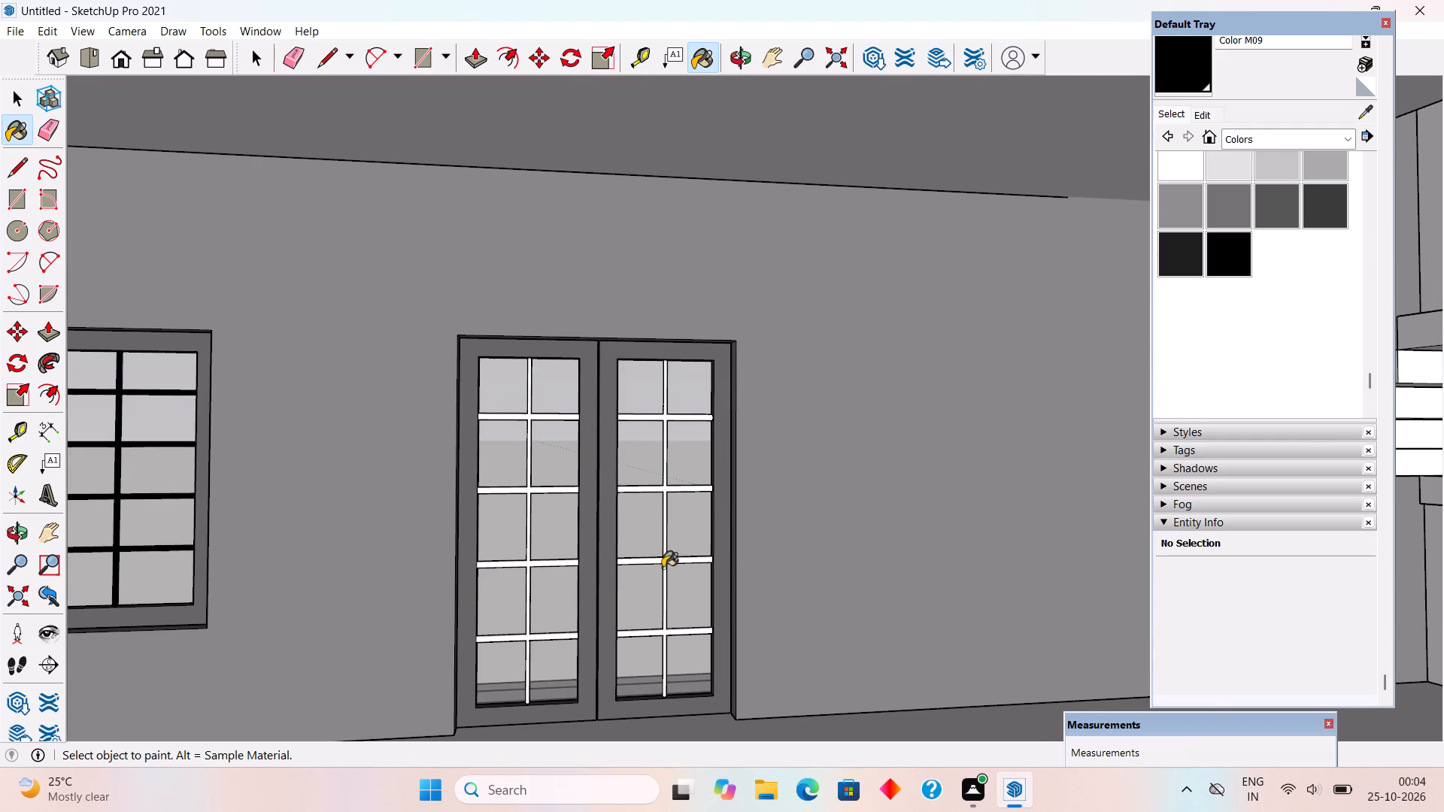
left_click(663, 565)
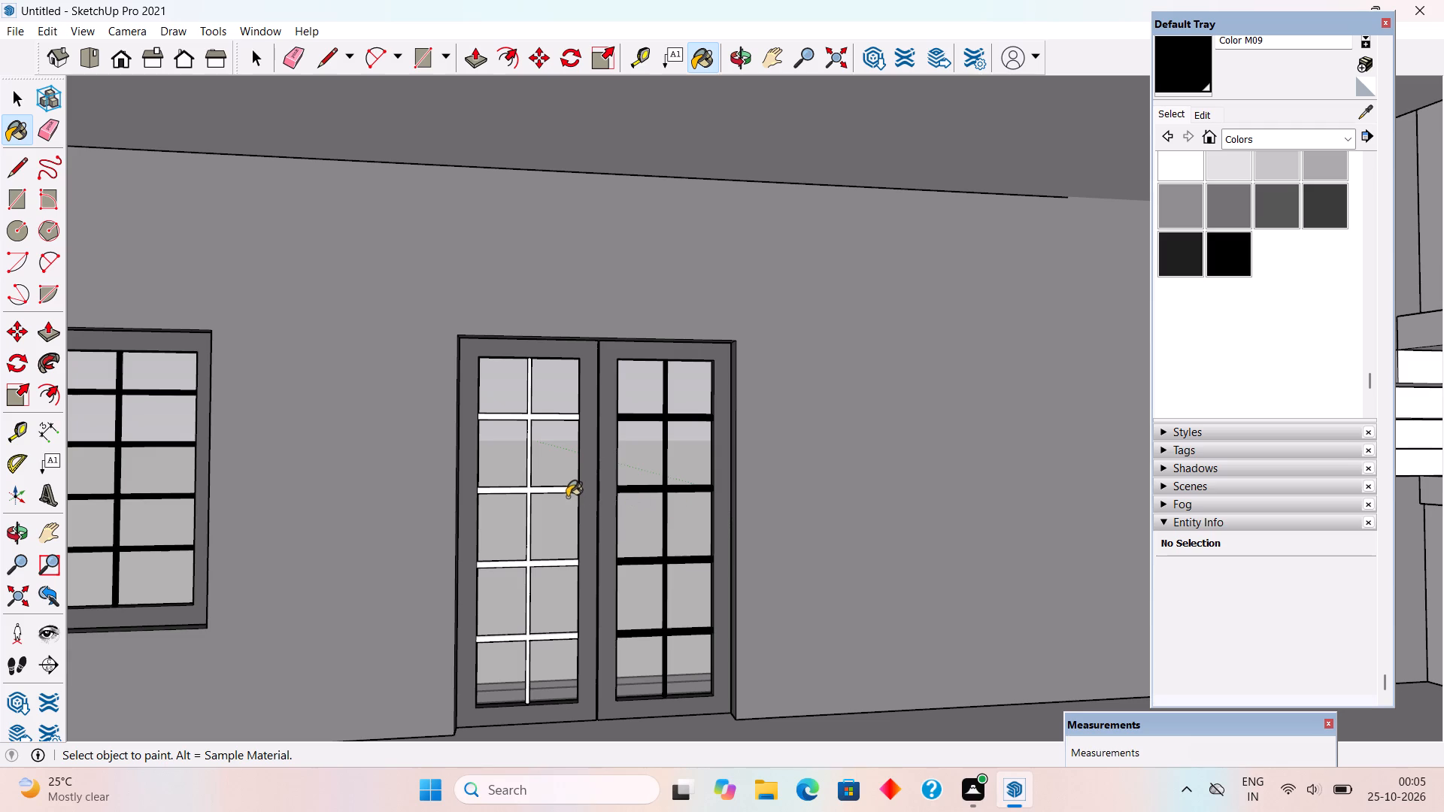
left_click(567, 492)
scroll(567, 492, "down", 9)
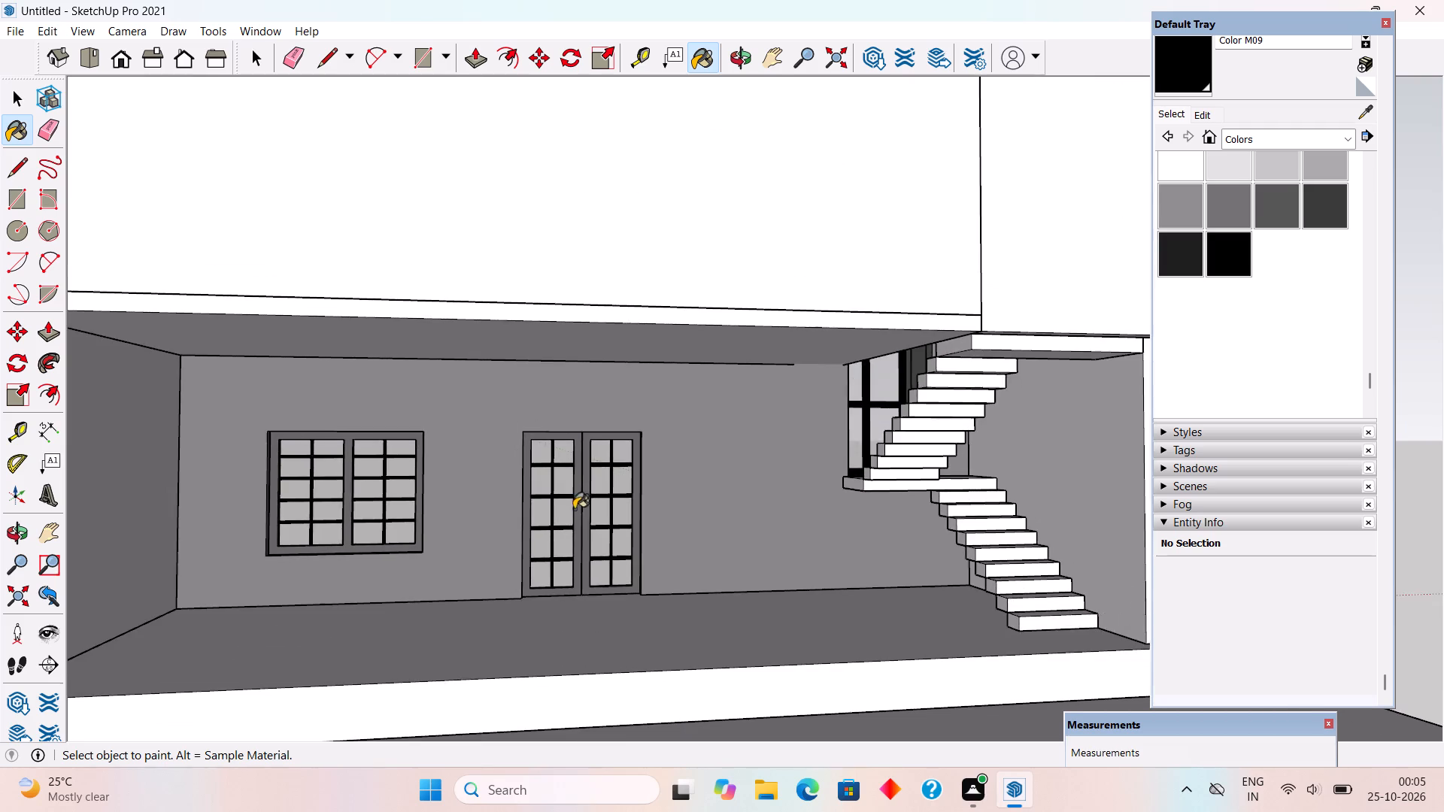
Examine the ground-floor door and window bars from the front of the building at several angles.
scroll(605, 523, "down", 4)
middle_click_drag(633, 553, 1399, 629)
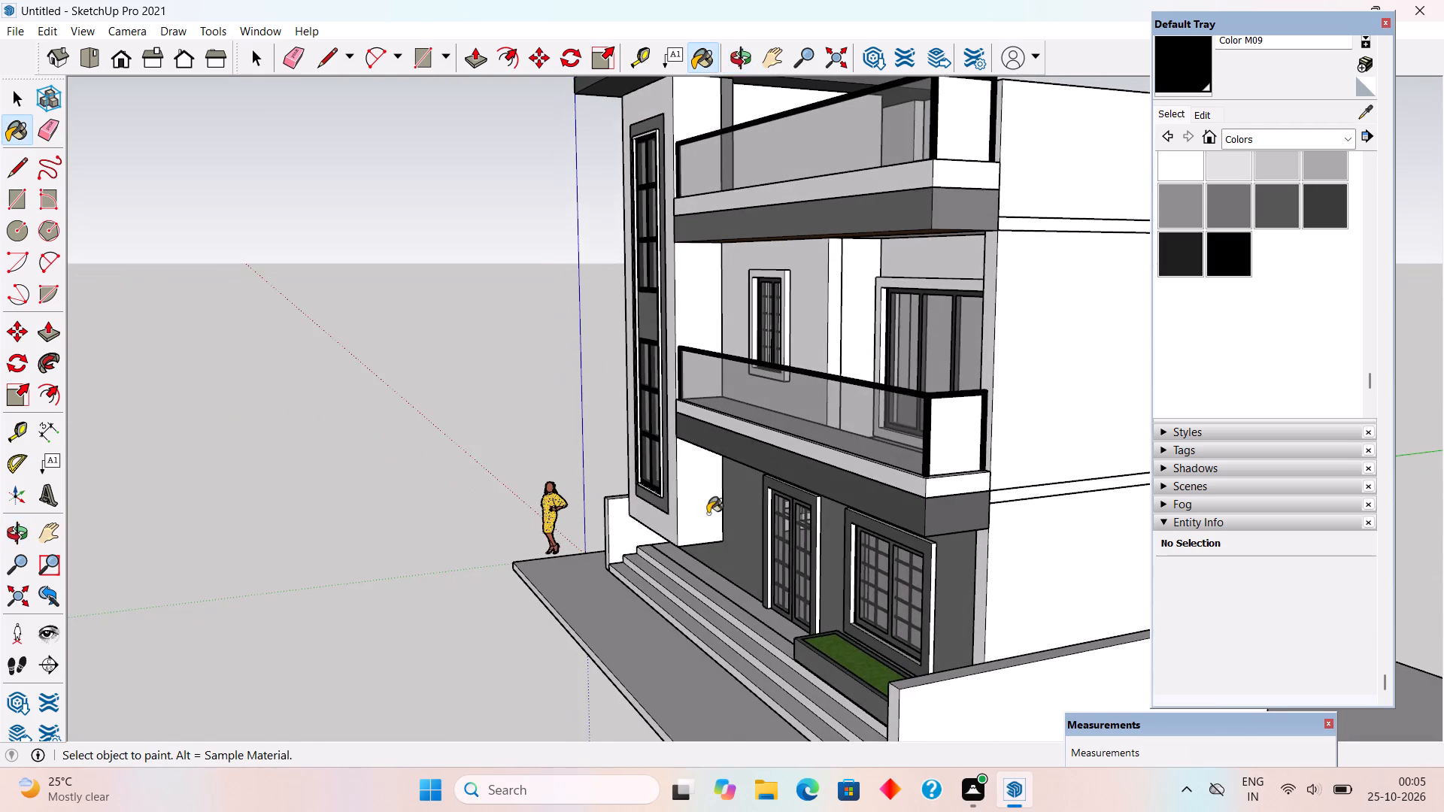
middle_click_drag(703, 508, 884, 480)
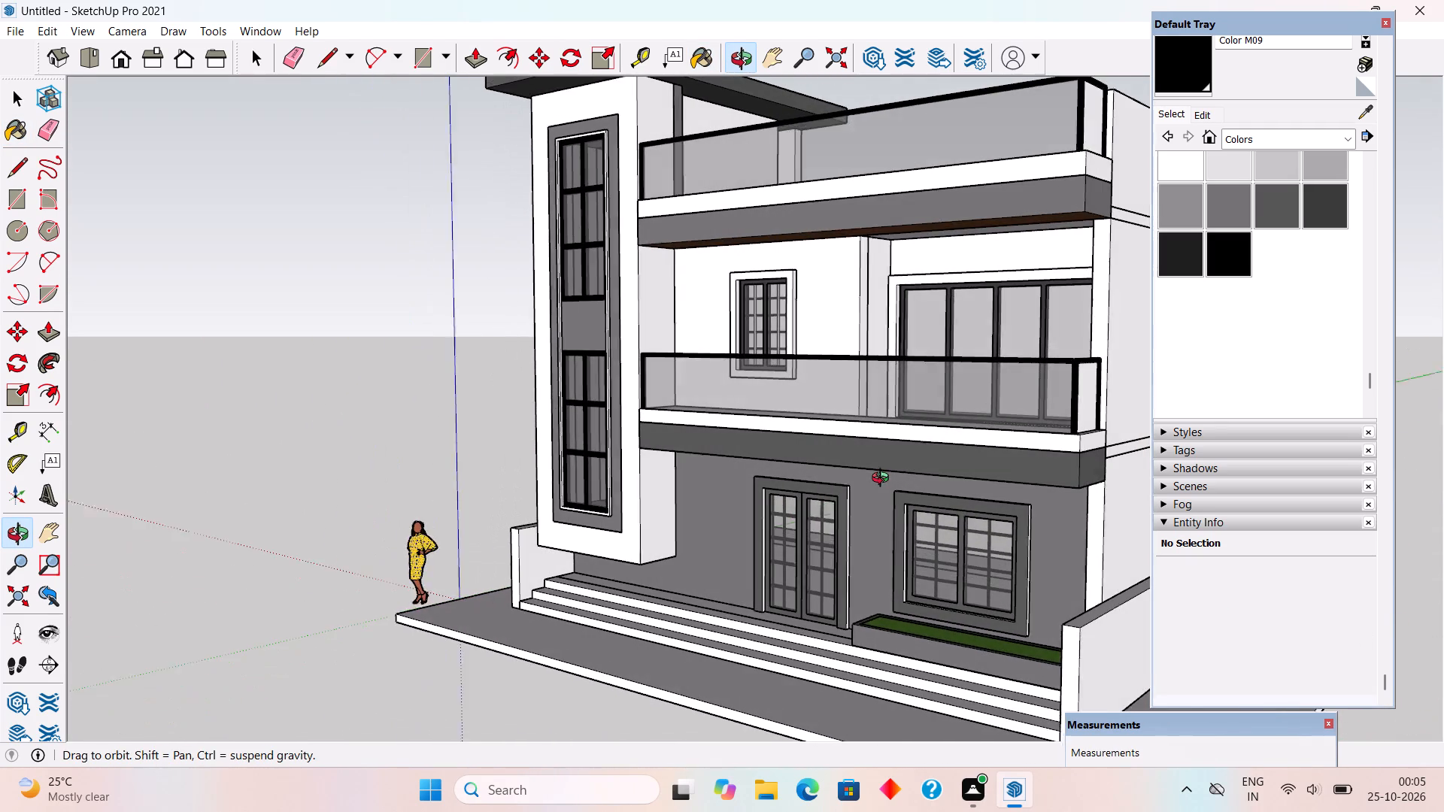
middle_click_drag(884, 480, 881, 478)
key("space")
scroll(557, 453, "down", 6)
middle_click_drag(506, 488, 981, 506)
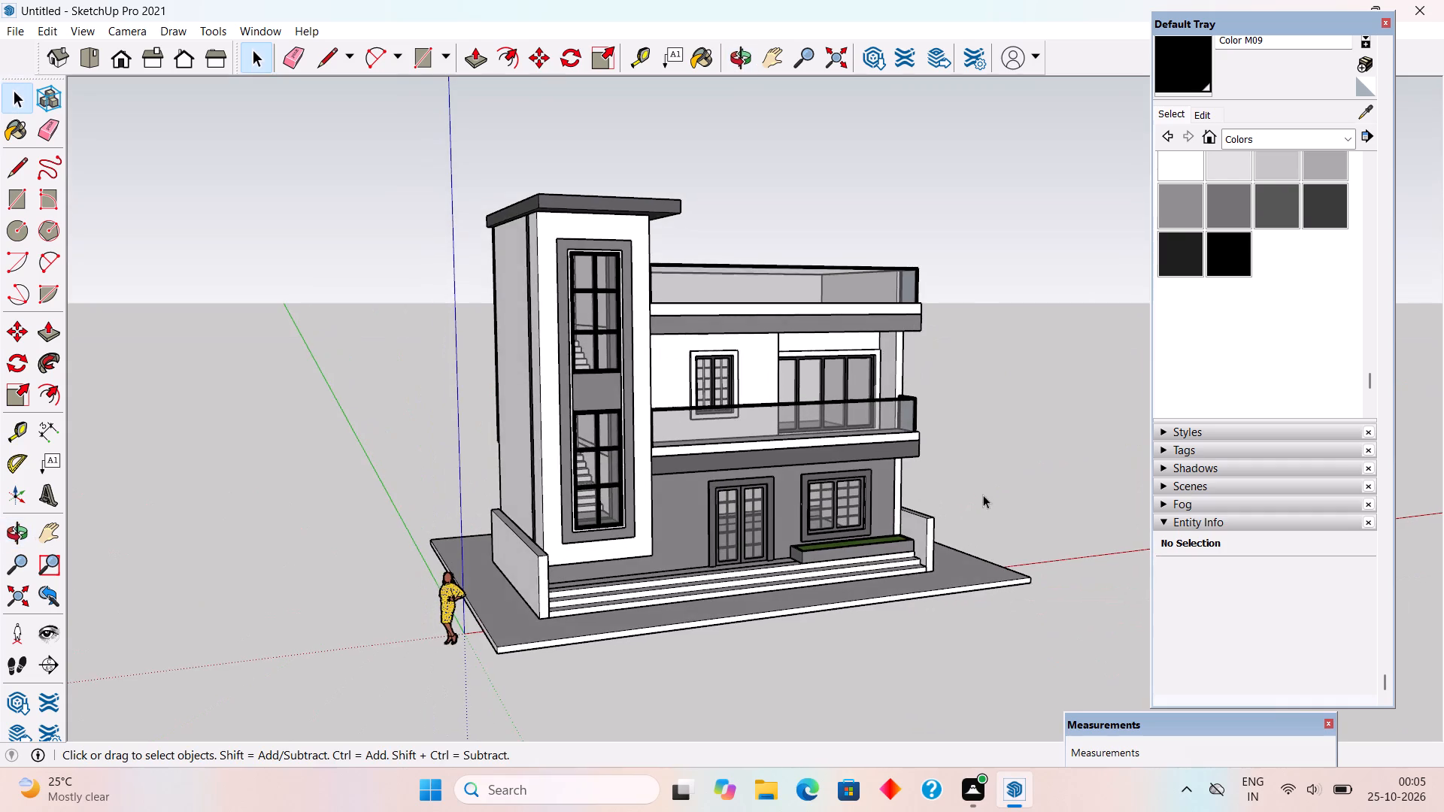
scroll(958, 471, "up", 4)
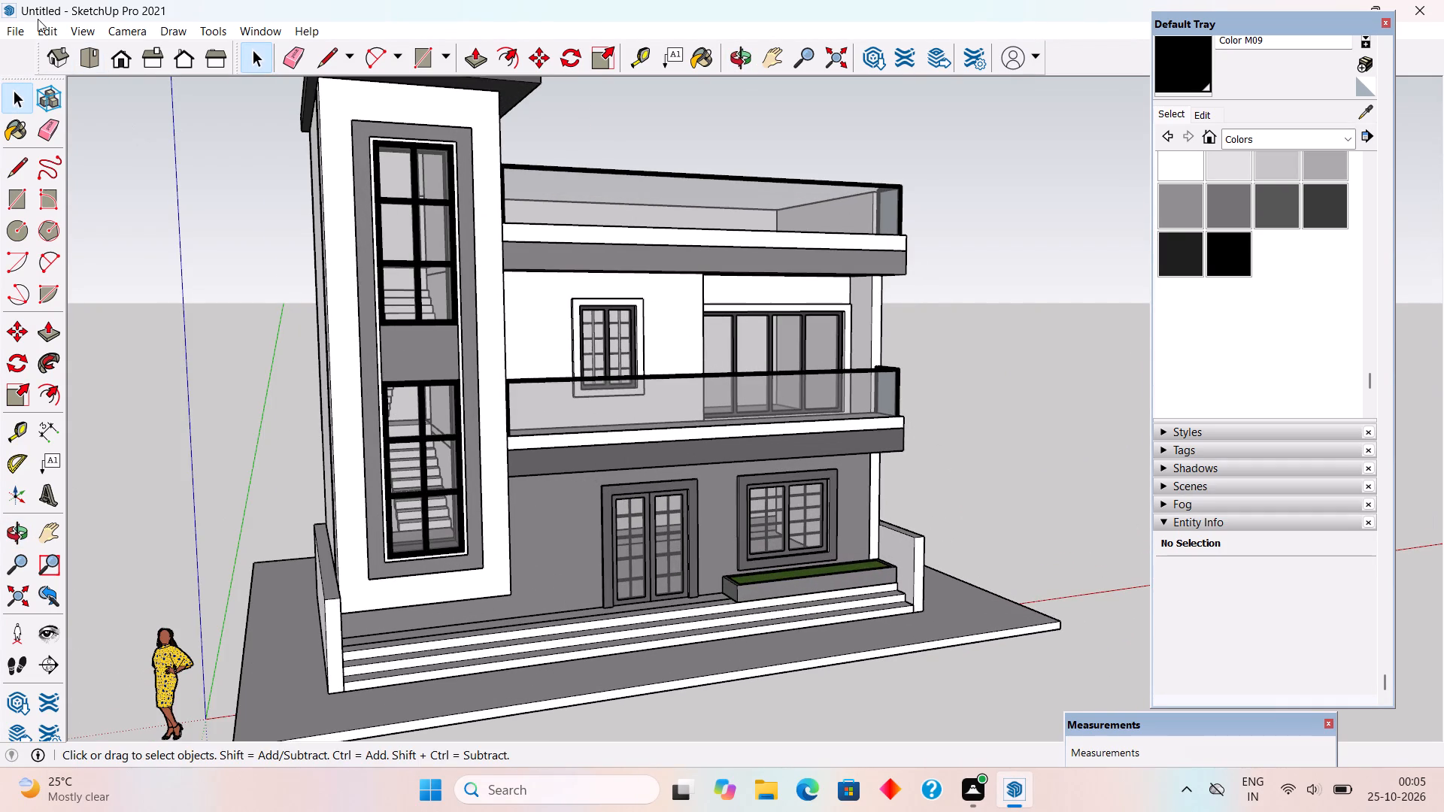
Unhide all hidden geometry.
left_click(53, 32)
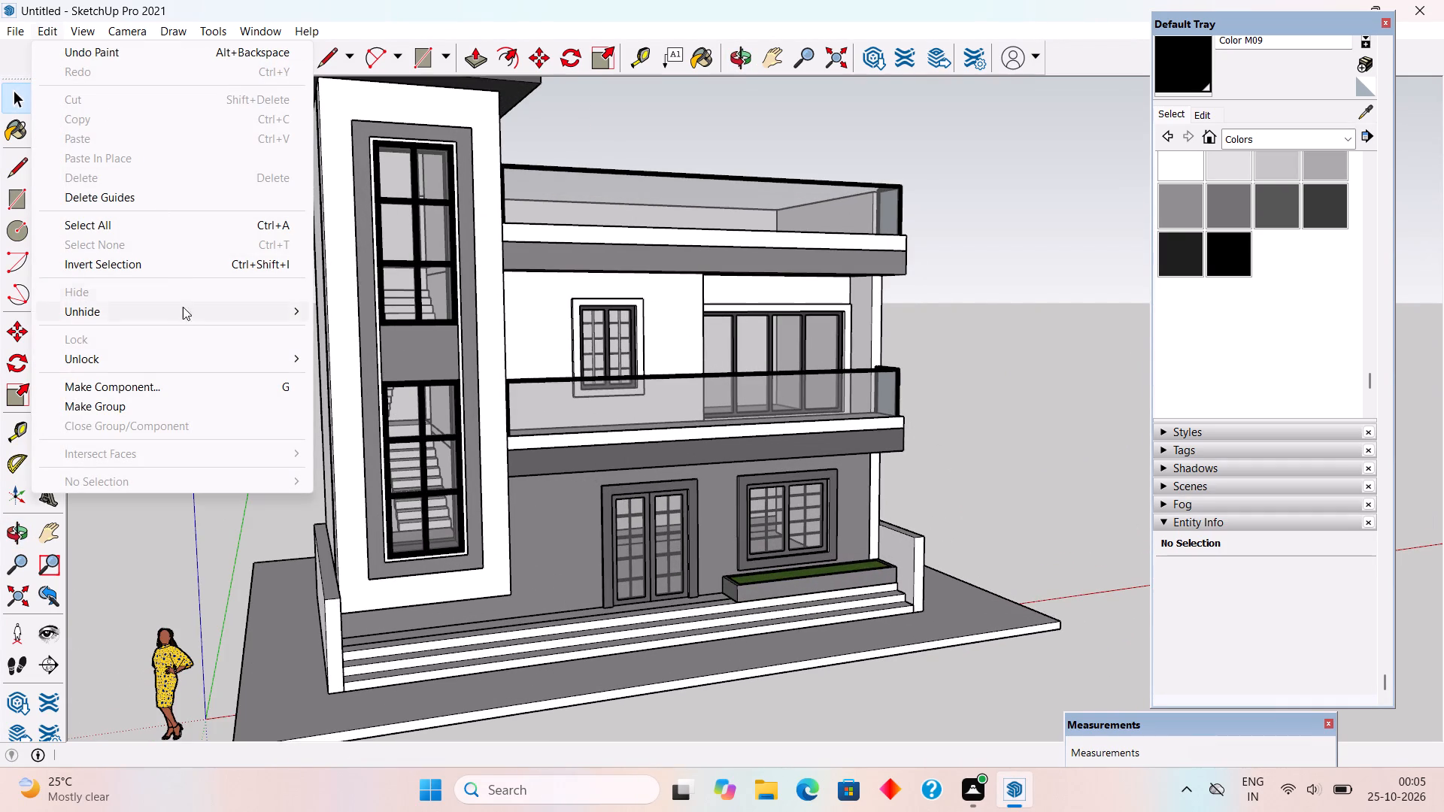
left_click(201, 311)
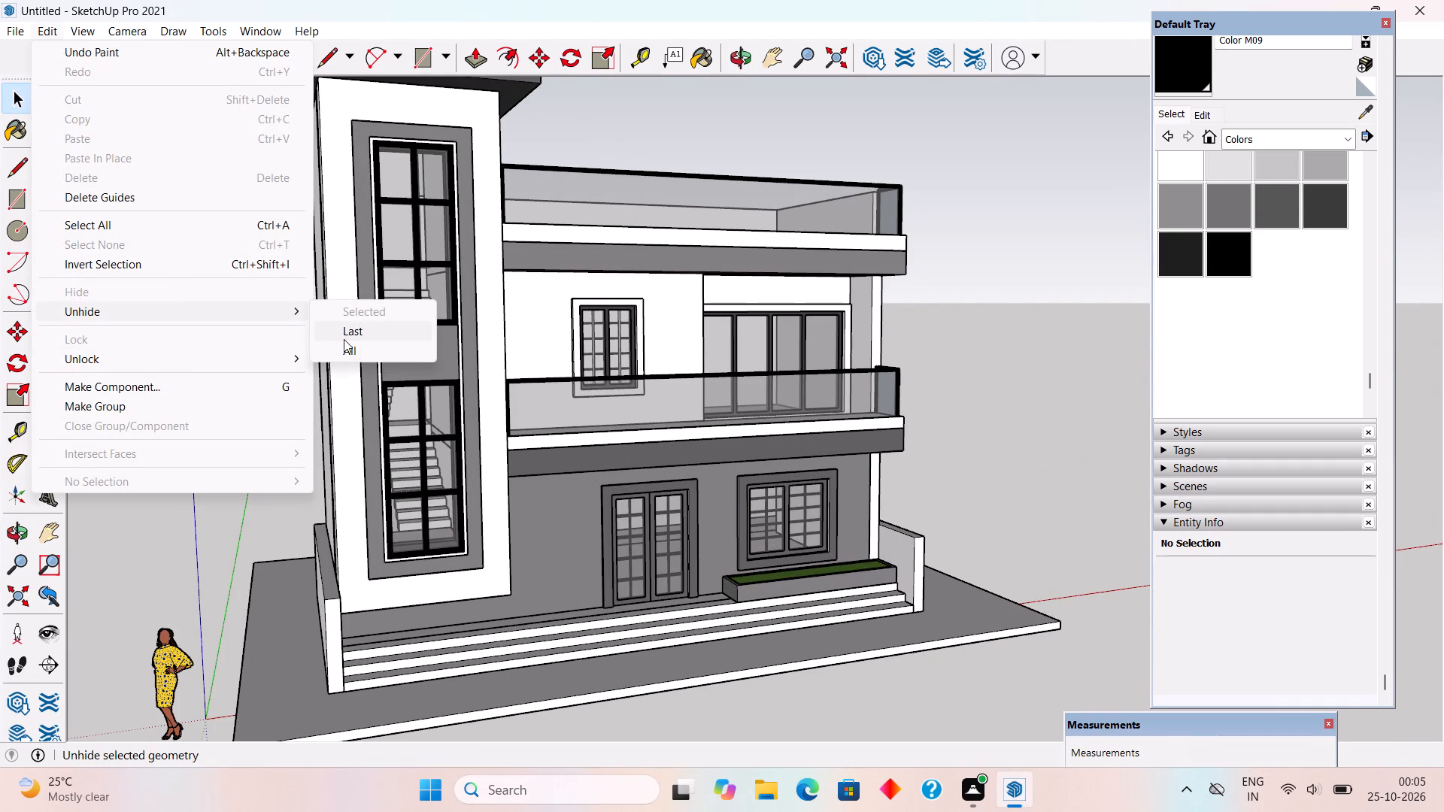
left_click(349, 352)
Hide the first-floor rear wall group to expose the interior side of that floor's front windows.
middle_click_drag(703, 462, 532, 472)
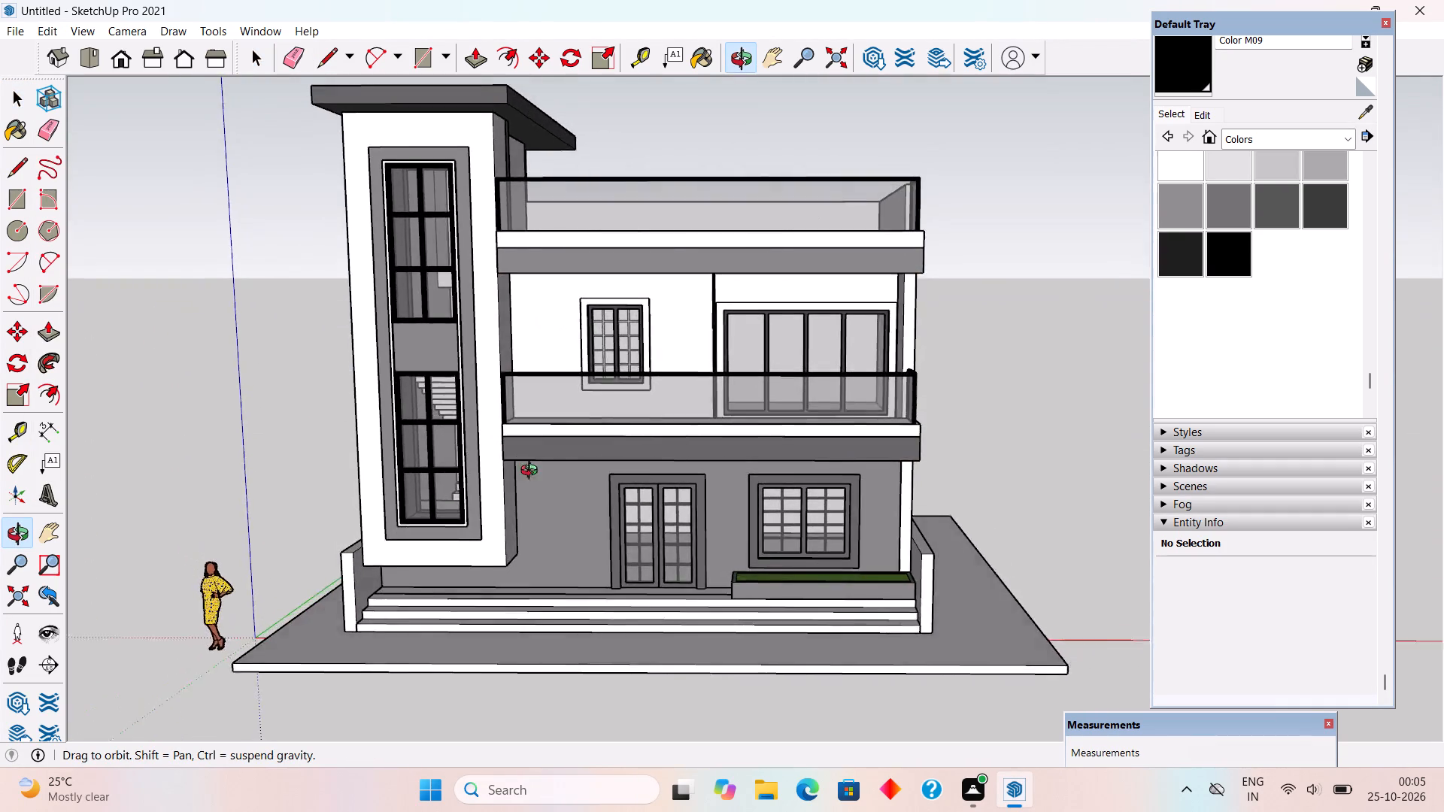
middle_click_drag(532, 472, 1303, 513)
middle_click_drag(586, 418, 1112, 461)
left_click(823, 426)
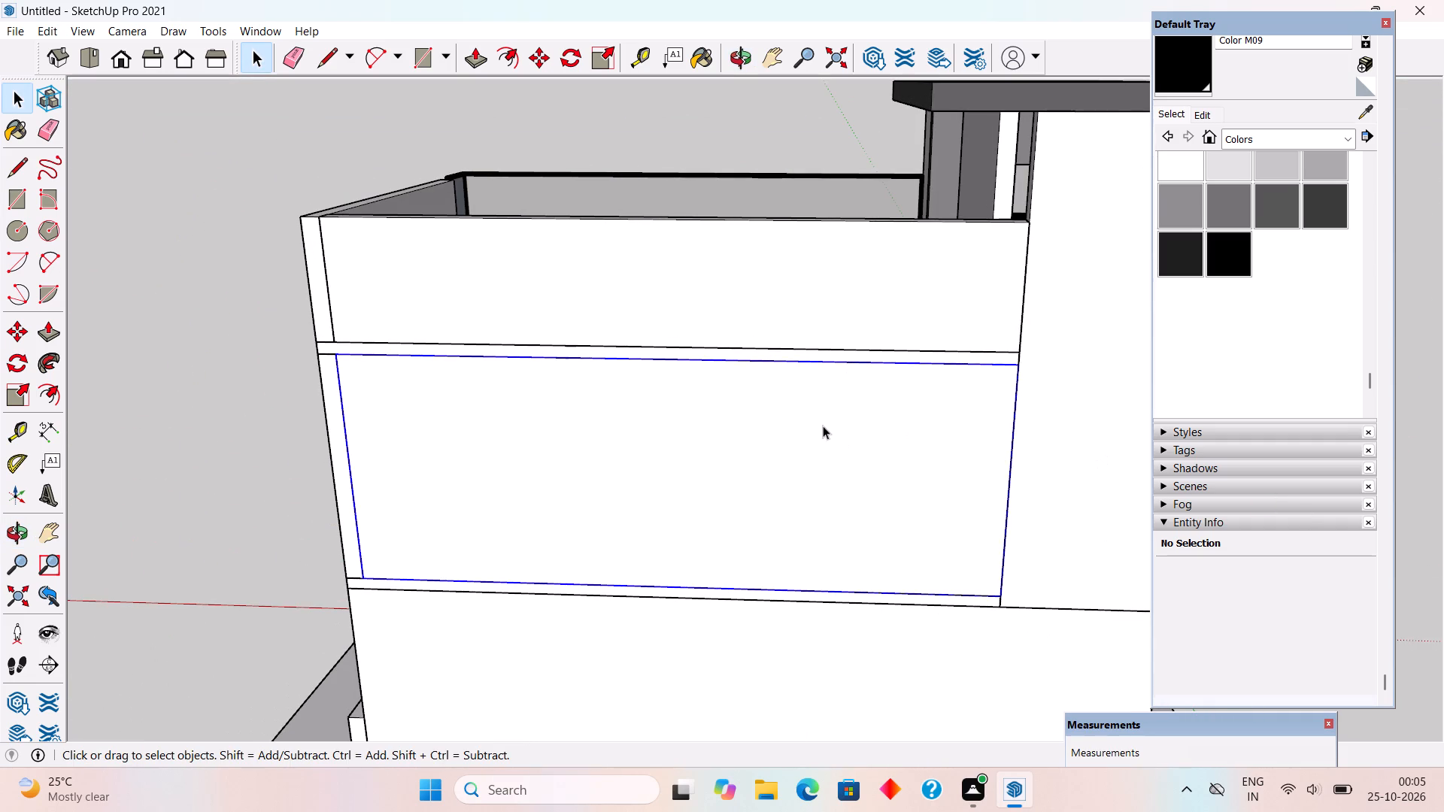
right_click(823, 426)
left_click(848, 476)
Paint the interior-side grid bars in both leaves of the small first-floor front window with Color M09.
scroll(796, 404, "up", 4)
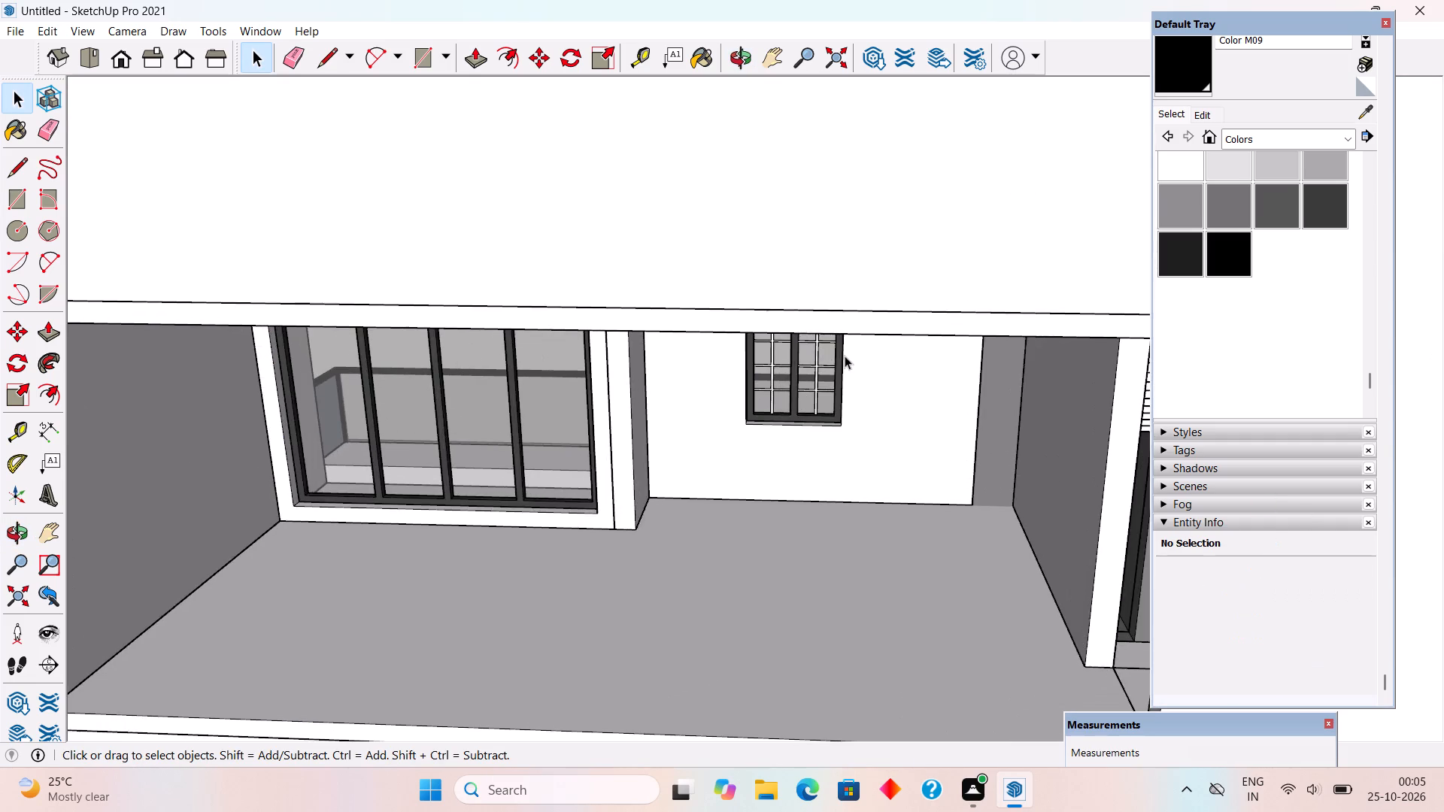
scroll(845, 356, "up", 1)
middle_click_drag(842, 344, 839, 263)
scroll(836, 265, "up", 8)
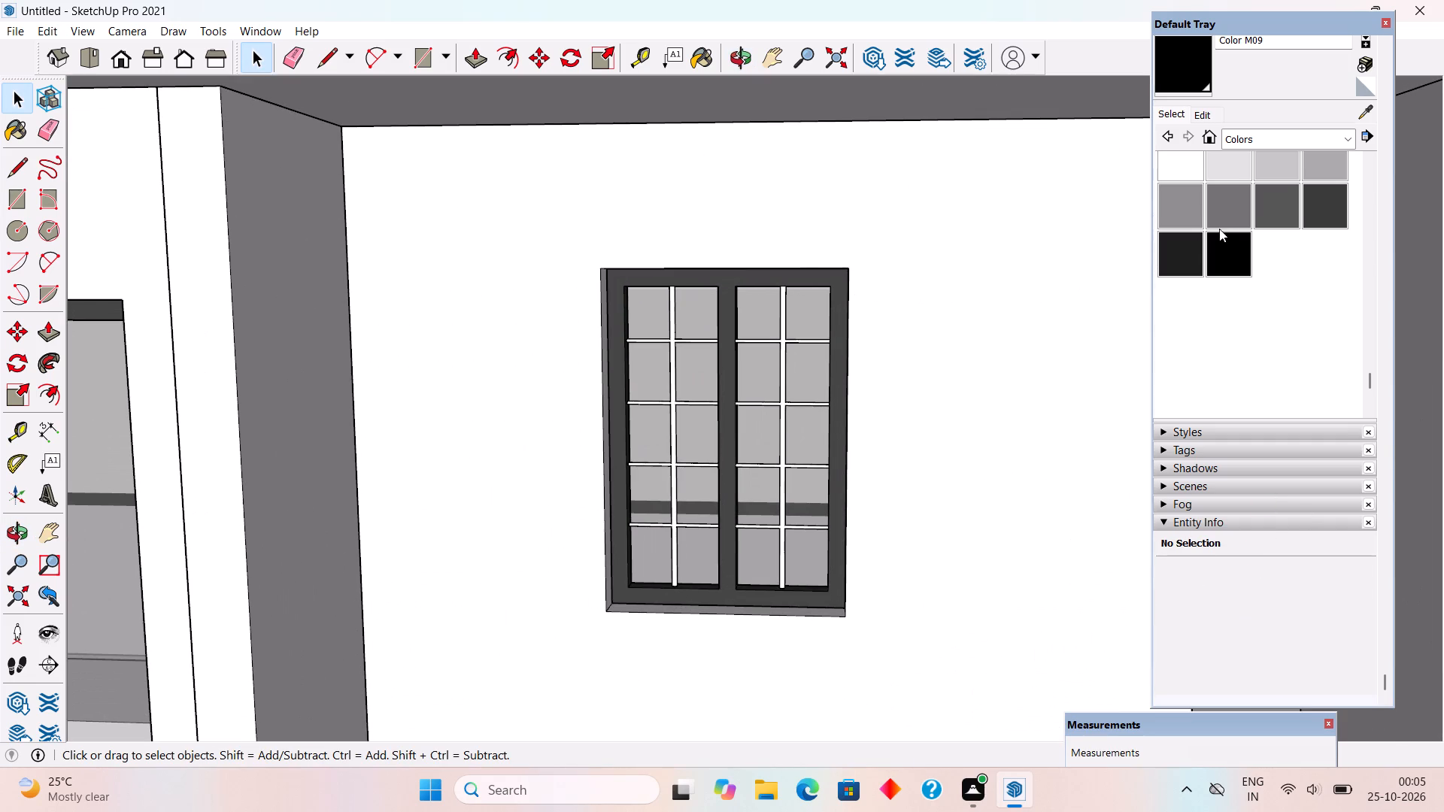
left_click(1236, 242)
scroll(816, 355, "up", 5)
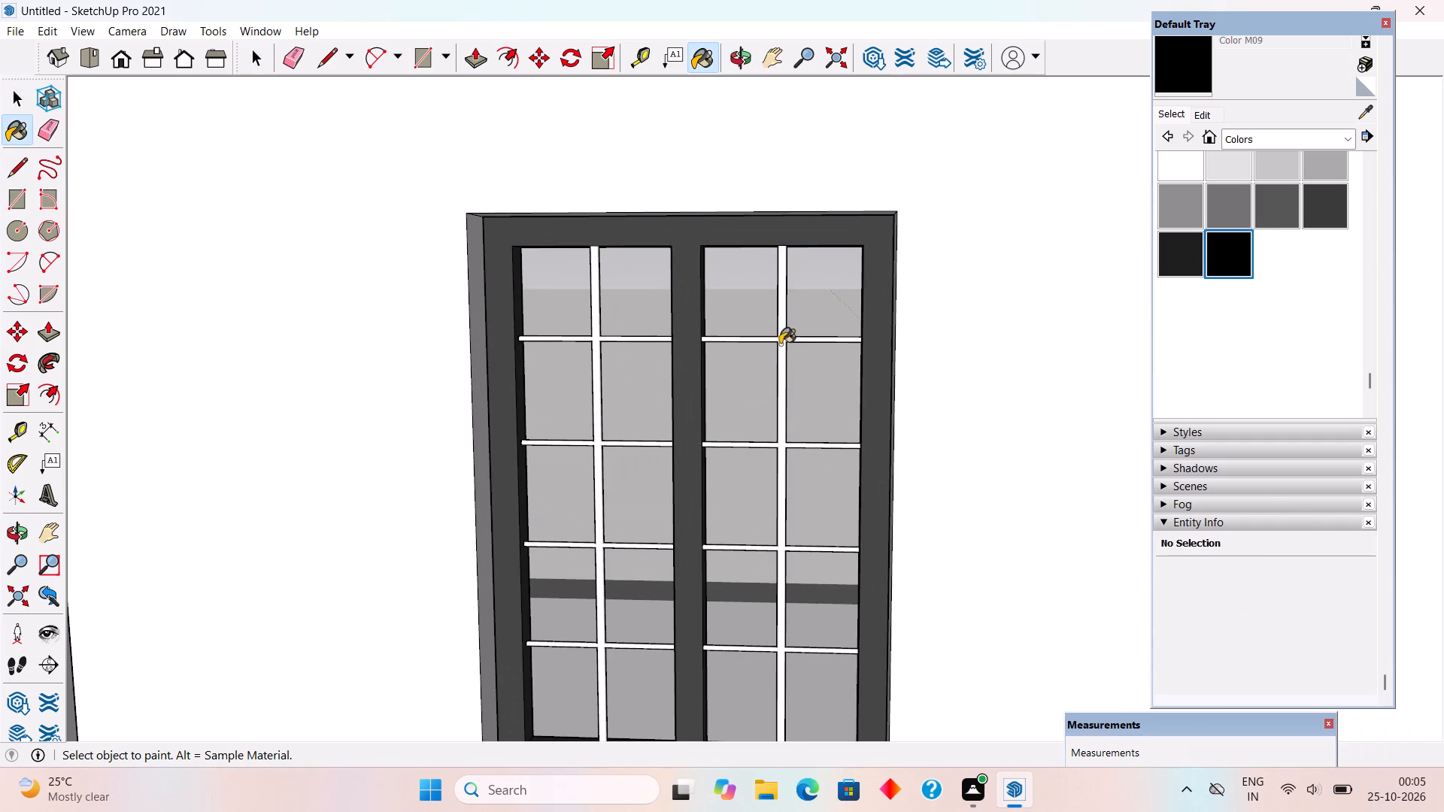
left_click(780, 344)
left_click(793, 341)
left_click(796, 448)
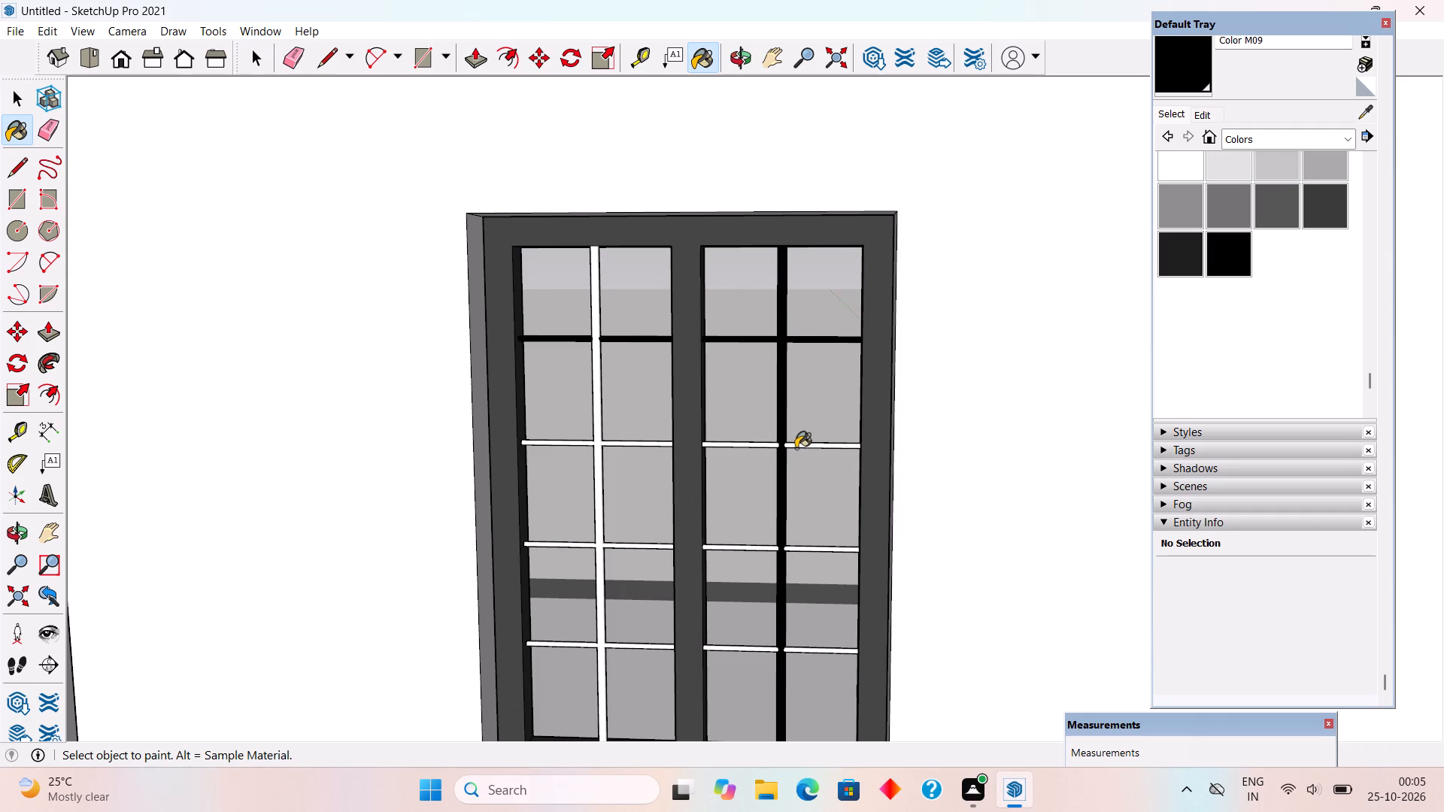
left_click(784, 550)
scroll(772, 477, "down", 2)
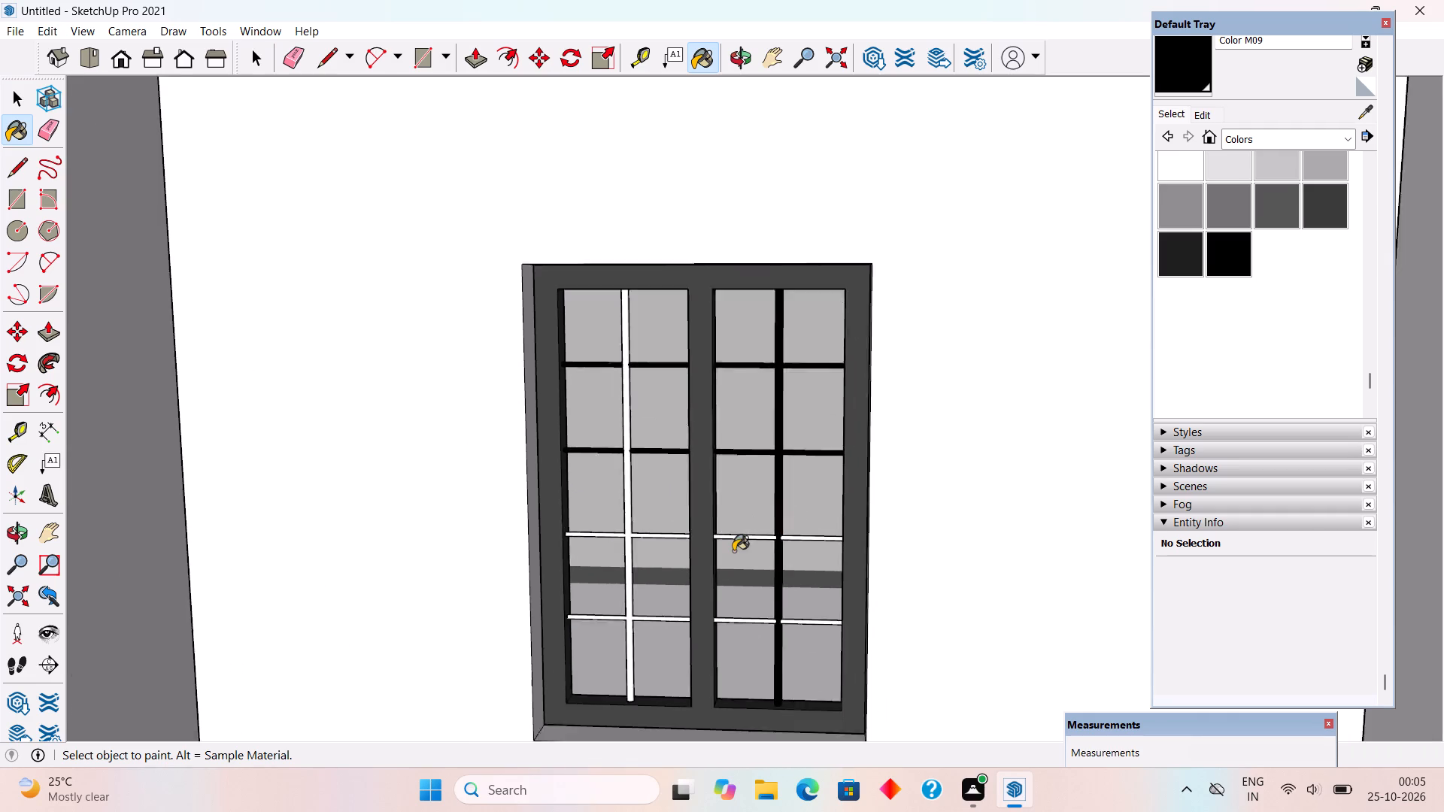
scroll(733, 551, "down", 1)
left_click(743, 540)
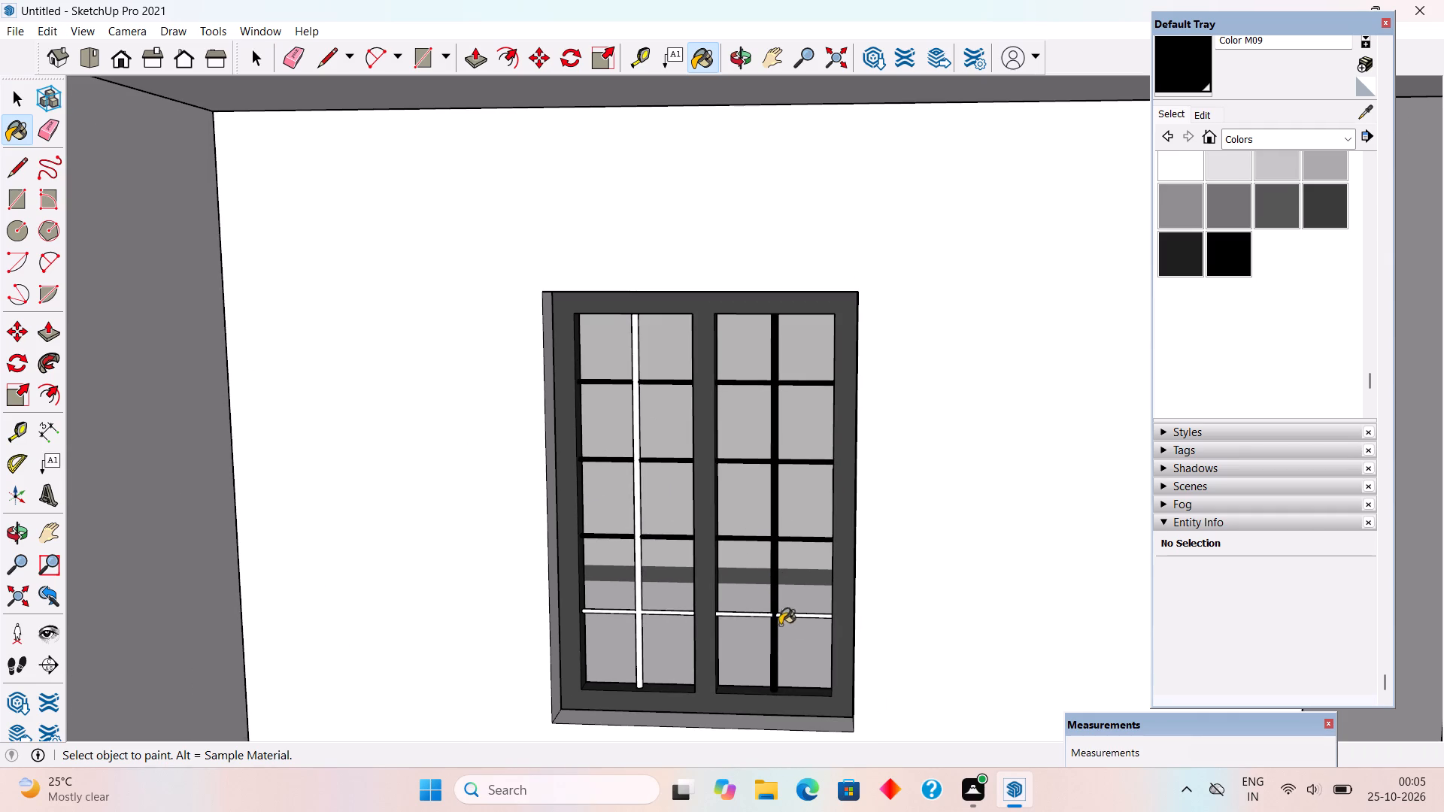
left_click(758, 617)
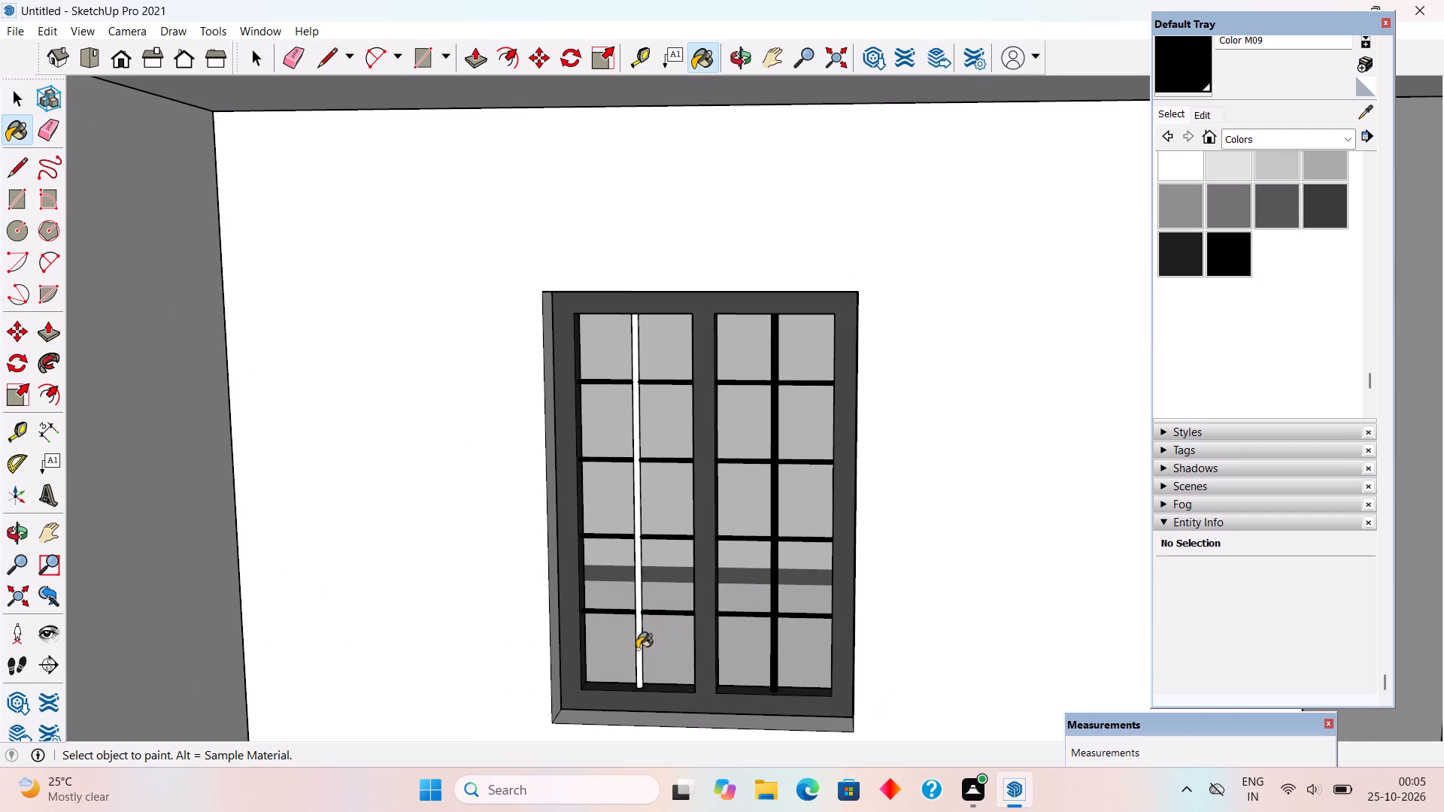
left_click(637, 649)
scroll(658, 598, "down", 11)
key("space")
Unhide all hidden geometry to restore the first-floor rear wall.
scroll(759, 552, "down", 11)
left_click(713, 413)
middle_click_drag(992, 551, 990, 477)
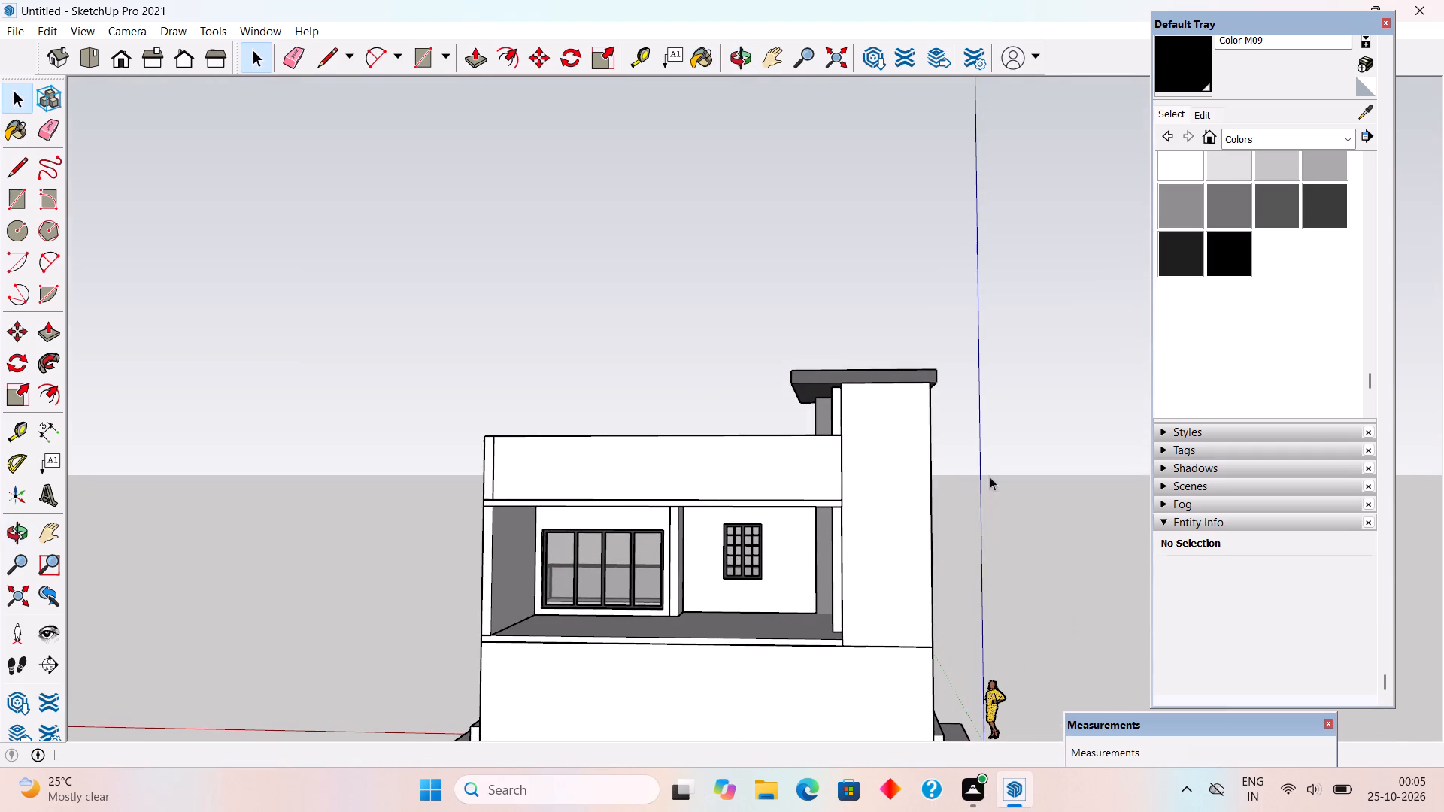
left_click(52, 33)
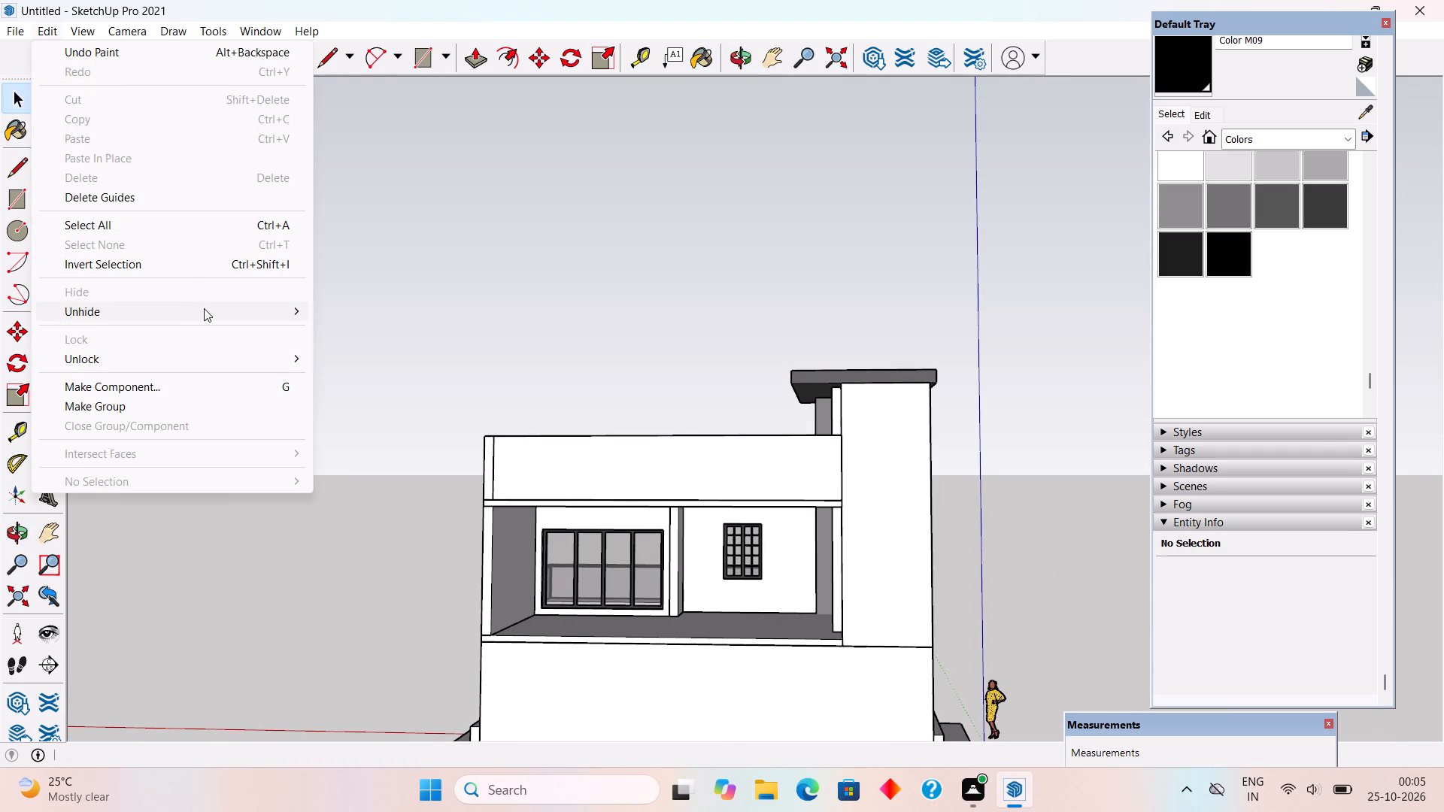
left_click(204, 308)
left_click(317, 342)
Examine the building's finishes, windows and railings from the rear, side and several front angles.
middle_click_drag(591, 366, 210, 411)
scroll(199, 401, "down", 3)
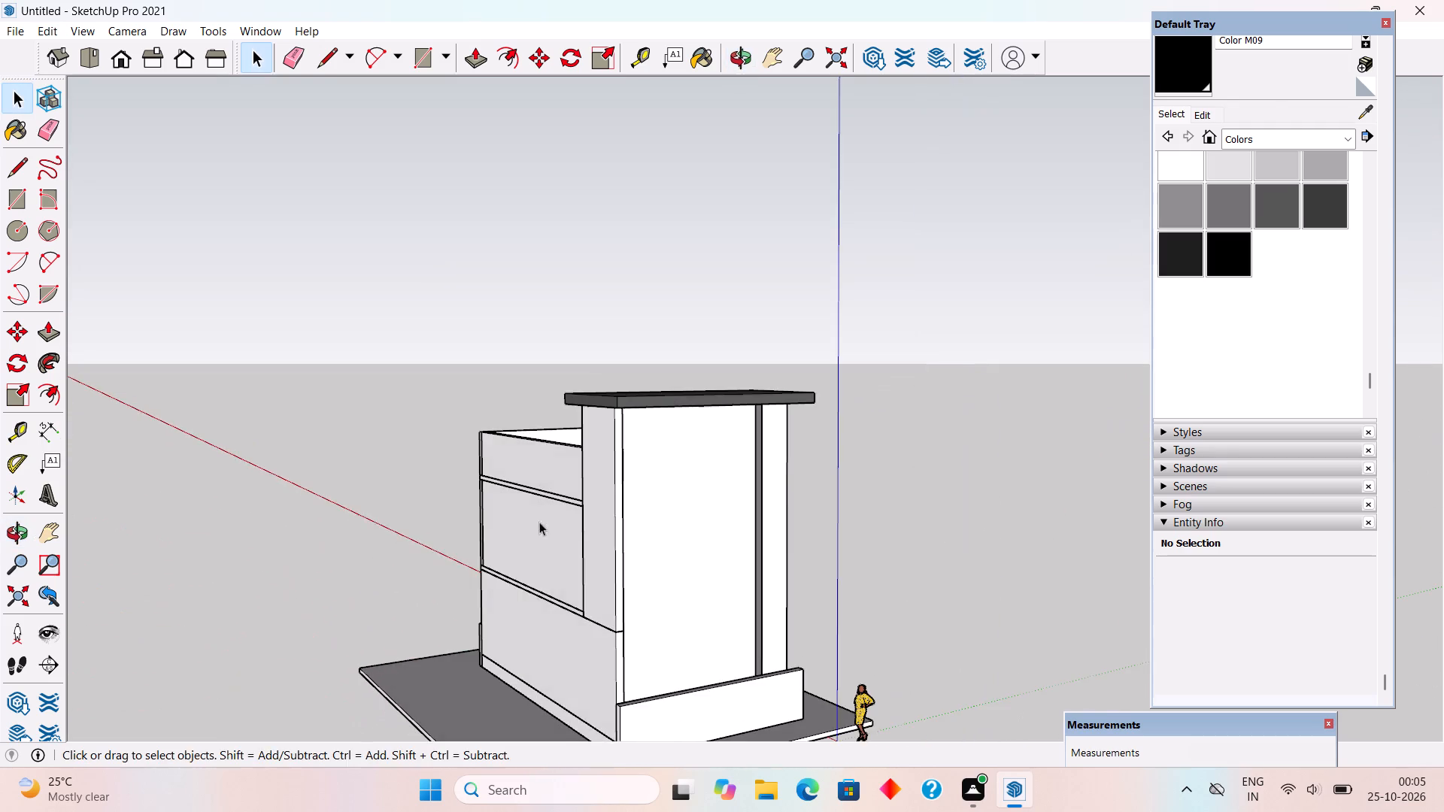
middle_click_drag(814, 547, 159, 518)
middle_click_drag(861, 544, 545, 487)
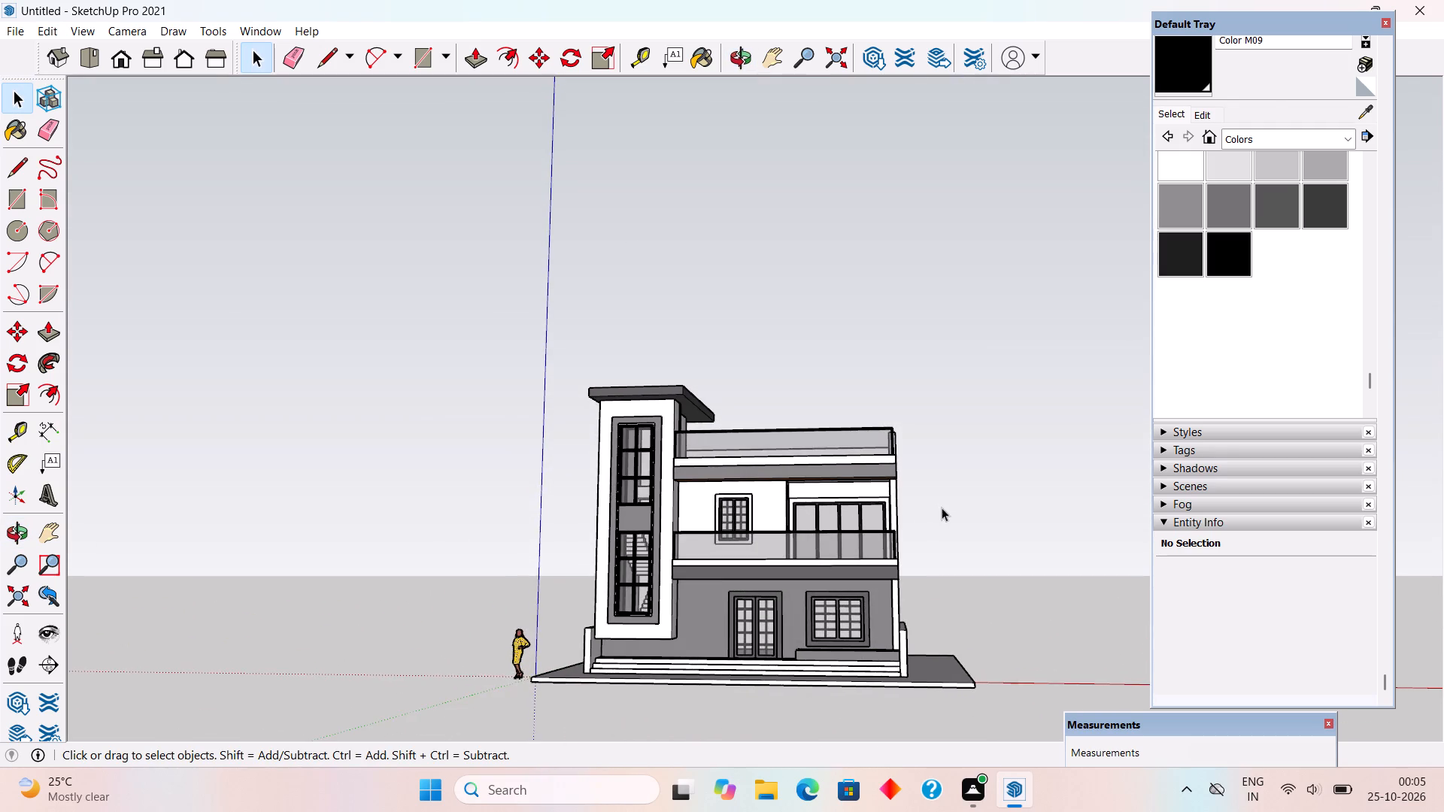
scroll(943, 507, "up", 6)
middle_click_drag(849, 446, 1085, 496)
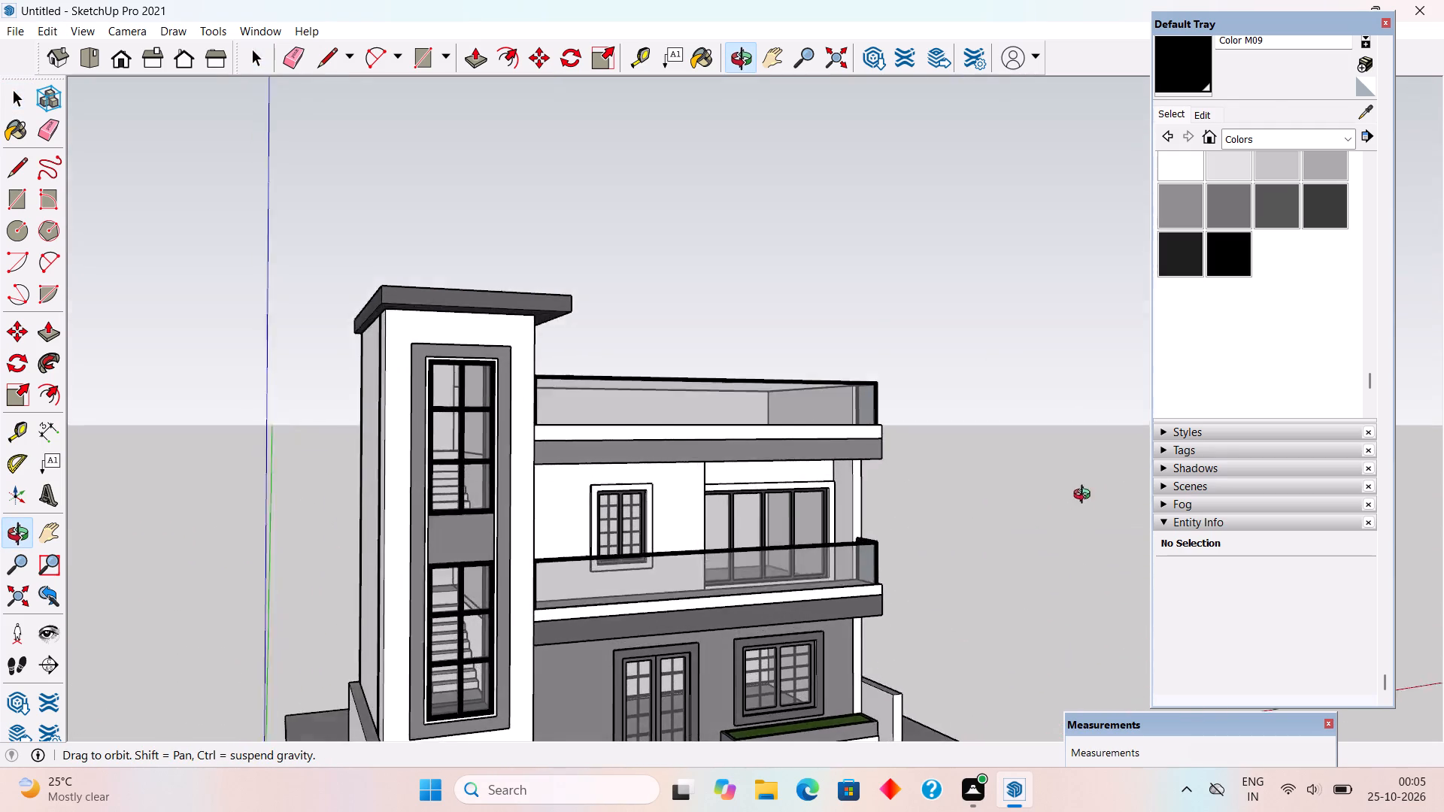
middle_click_drag(1085, 496, 987, 411)
scroll(987, 411, "down", 6)
middle_click_drag(941, 389, 866, 520)
scroll(1045, 538, "up", 3)
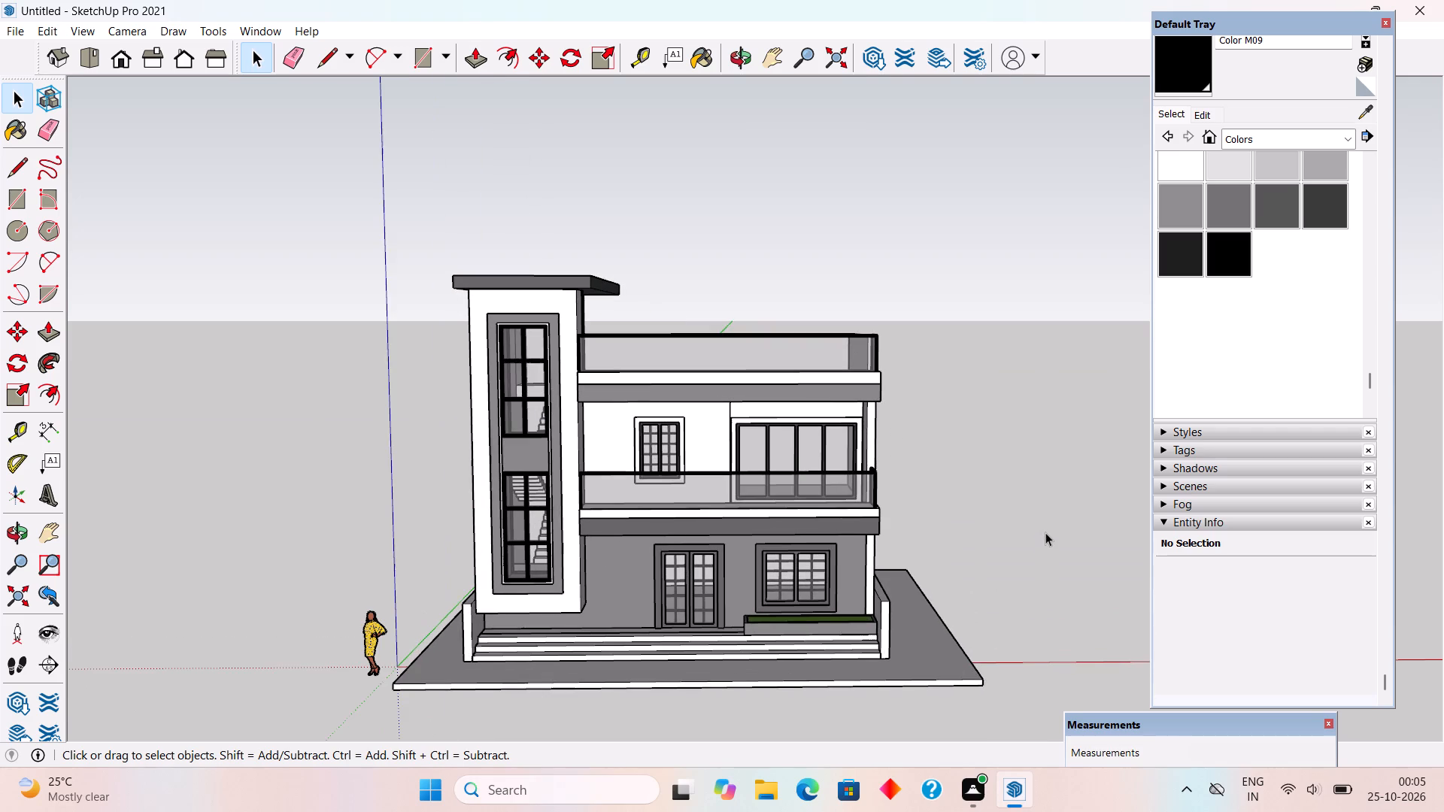
scroll(1024, 639, "up", 3)
middle_click_drag(1020, 641, 1046, 617)
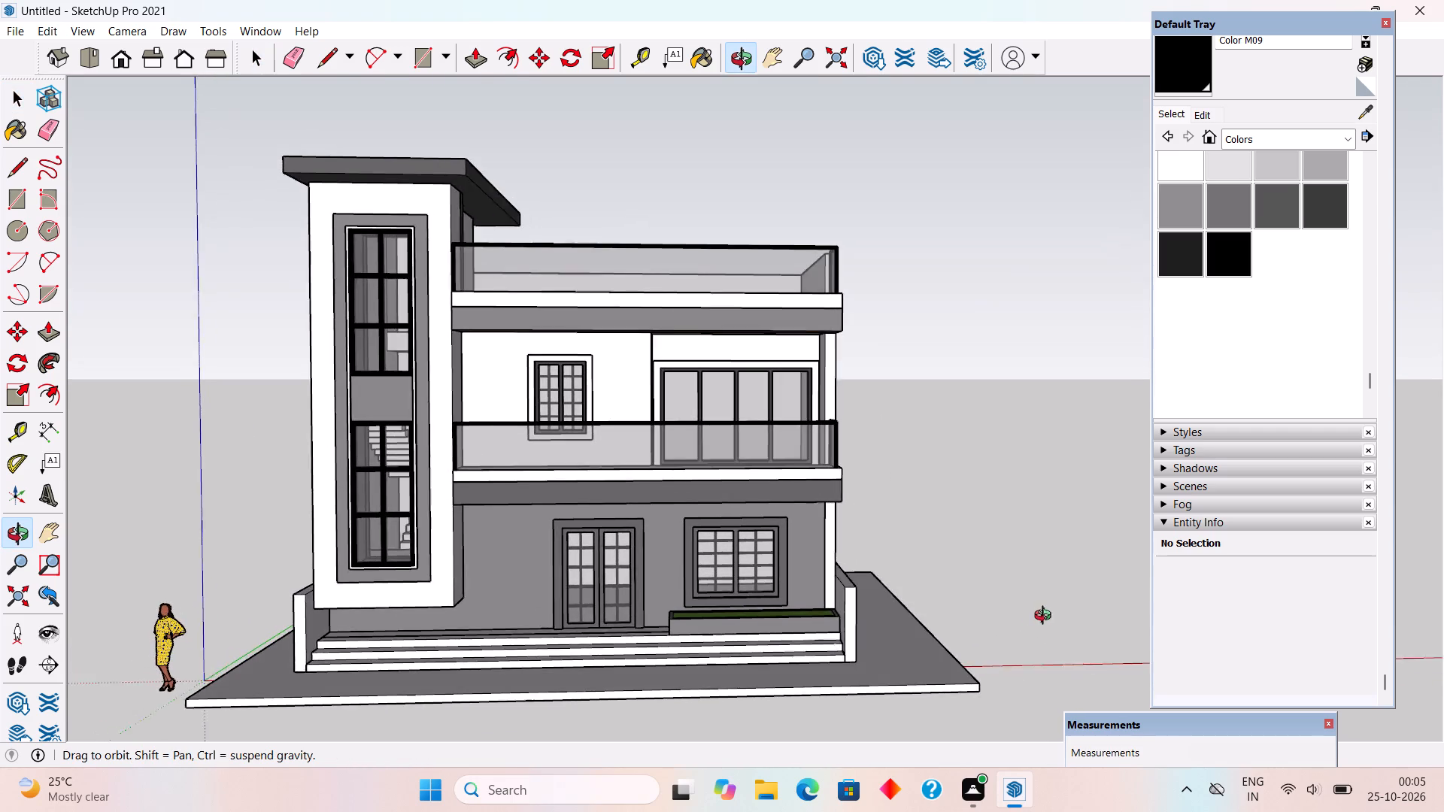
middle_click_drag(1046, 617, 1063, 635)
scroll(1051, 629, "up", 2)
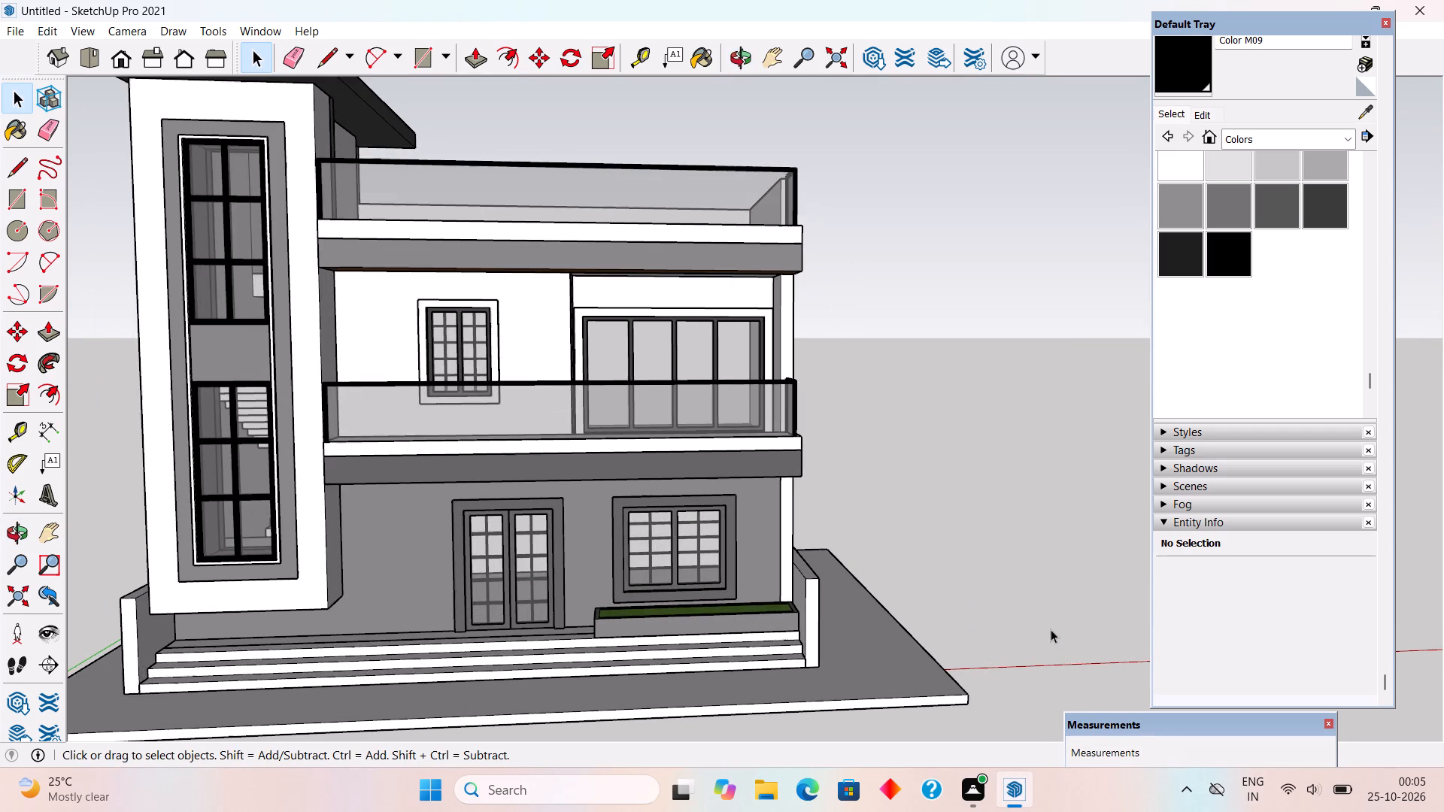
middle_click_drag(1033, 629, 995, 626)
scroll(990, 623, "down", 2)
middle_click_drag(934, 598, 896, 599)
scroll(690, 617, "up", 1)
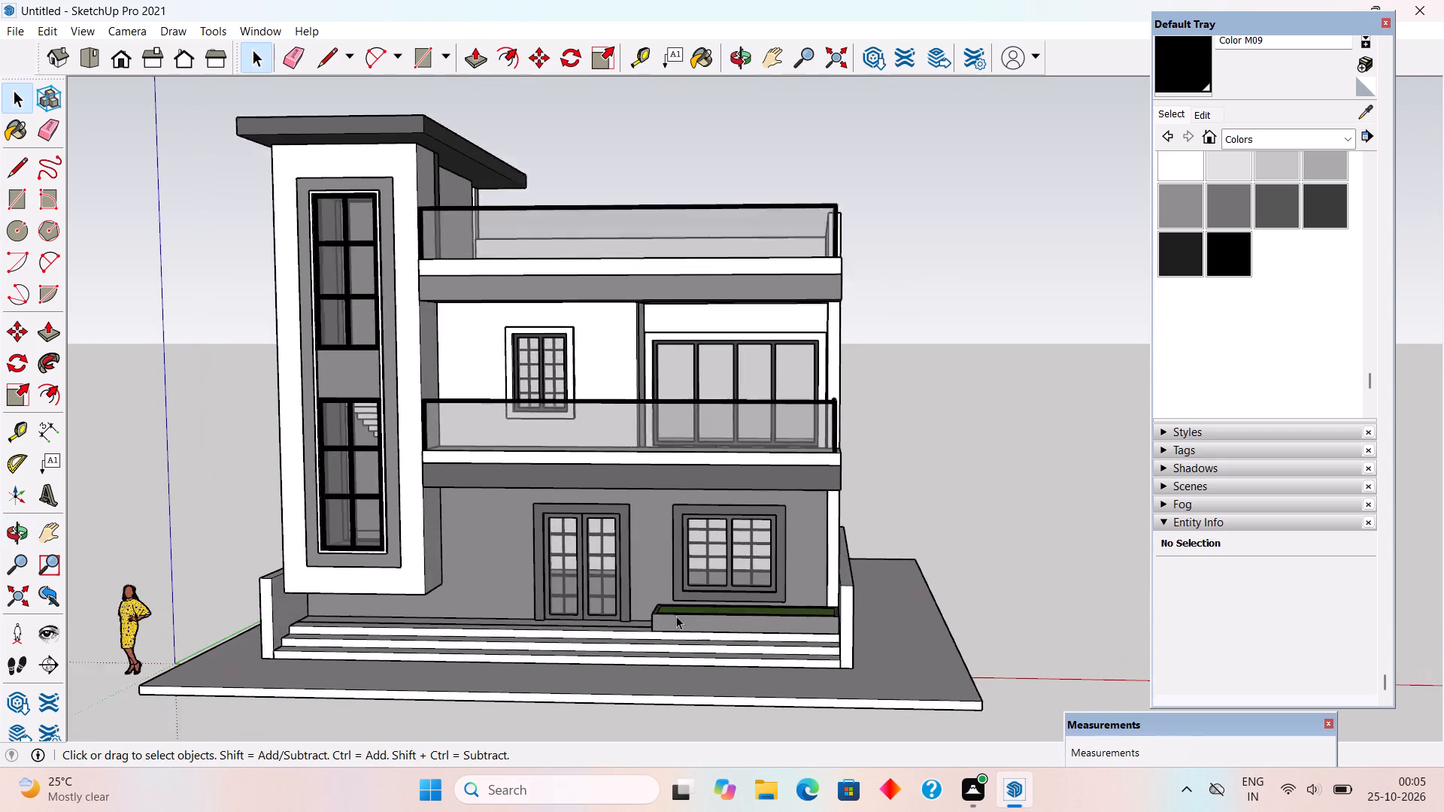
scroll(676, 616, "up", 1)
scroll(674, 614, "down", 2)
scroll(328, 542, "up", 2)
middle_click_drag(326, 537, 324, 533)
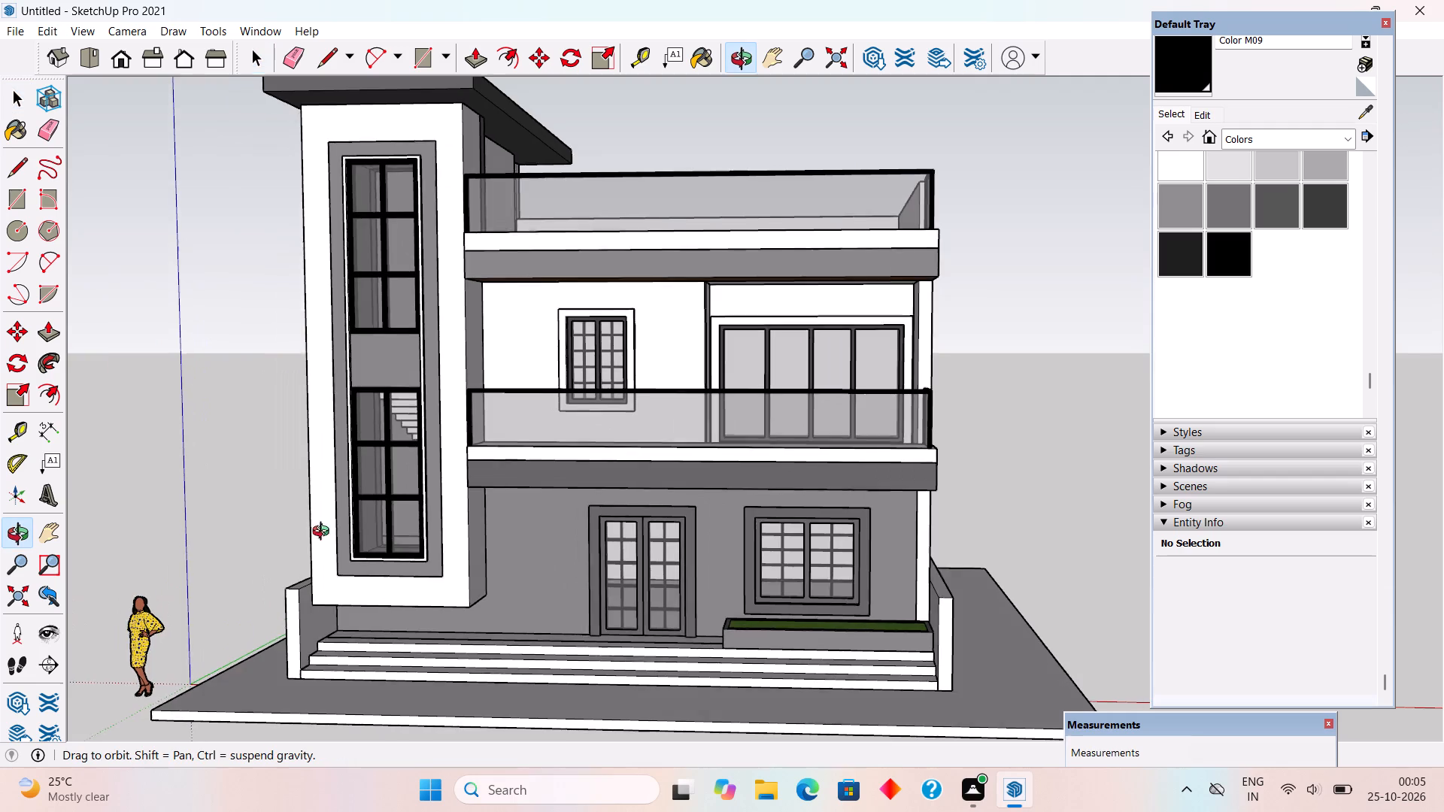
middle_click_drag(324, 533, 454, 520)
scroll(454, 520, "down", 2)
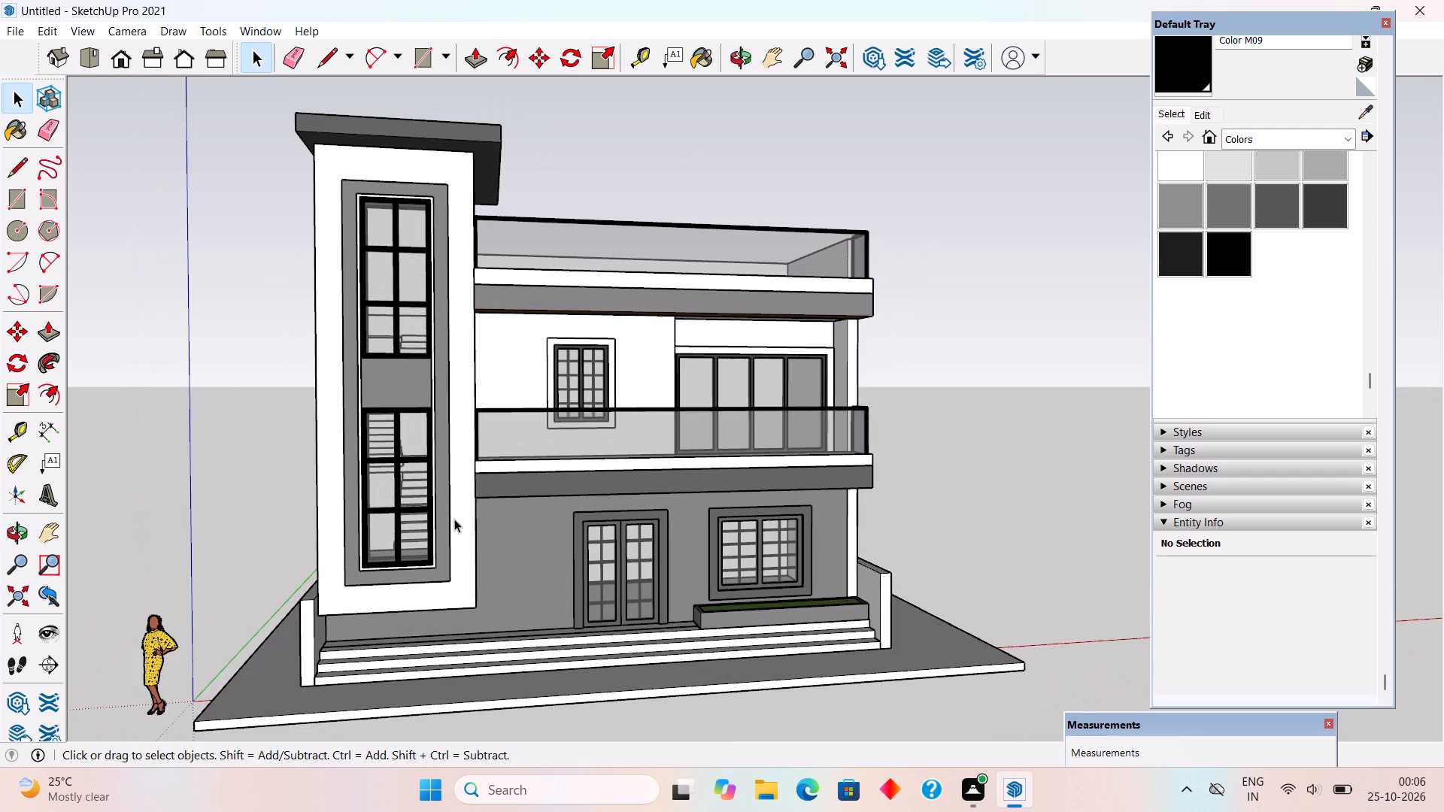
middle_click_drag(569, 440, 532, 447)
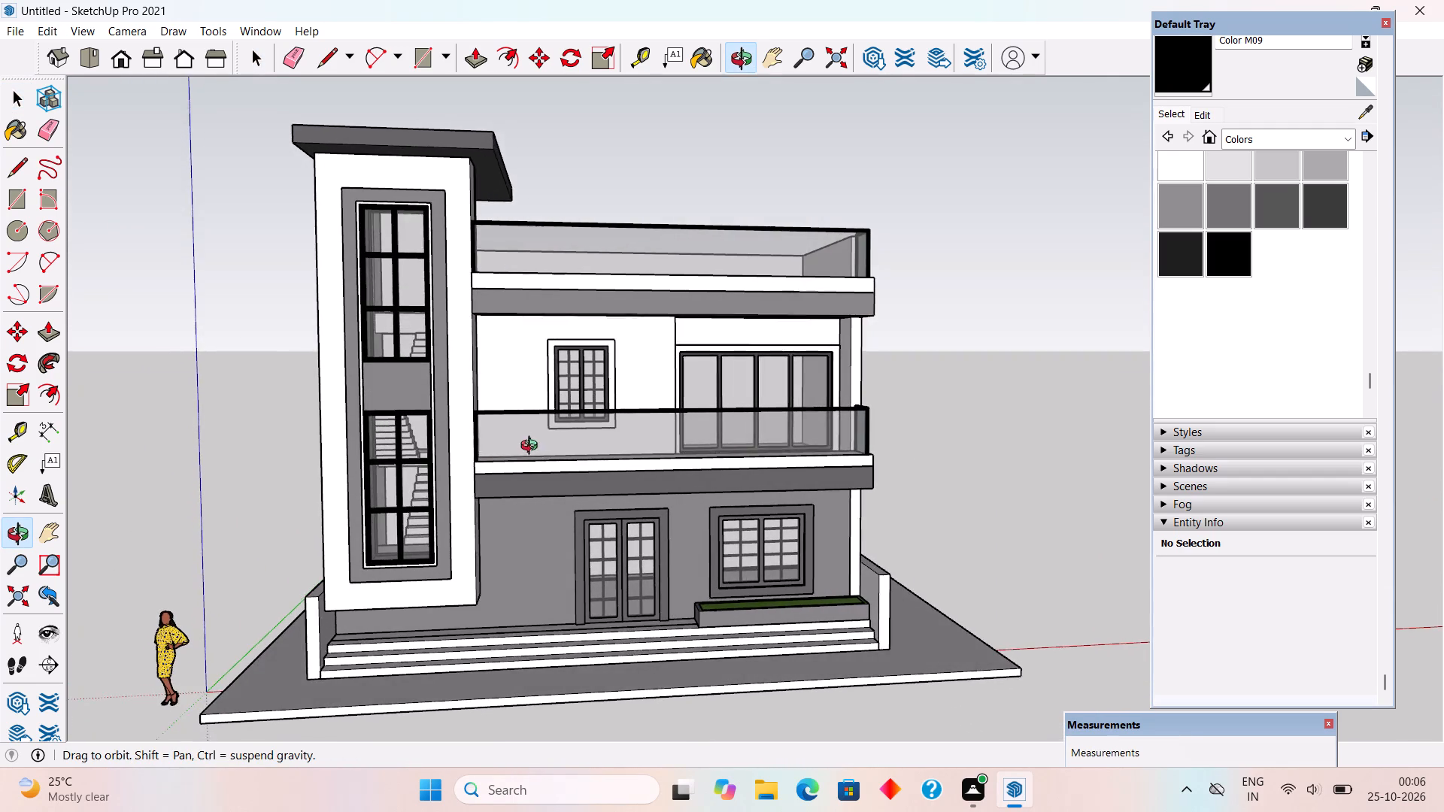
middle_click_drag(532, 447, 530, 447)
scroll(530, 447, "down", 2)
middle_click_drag(551, 451, 544, 407)
scroll(544, 405, "up", 3)
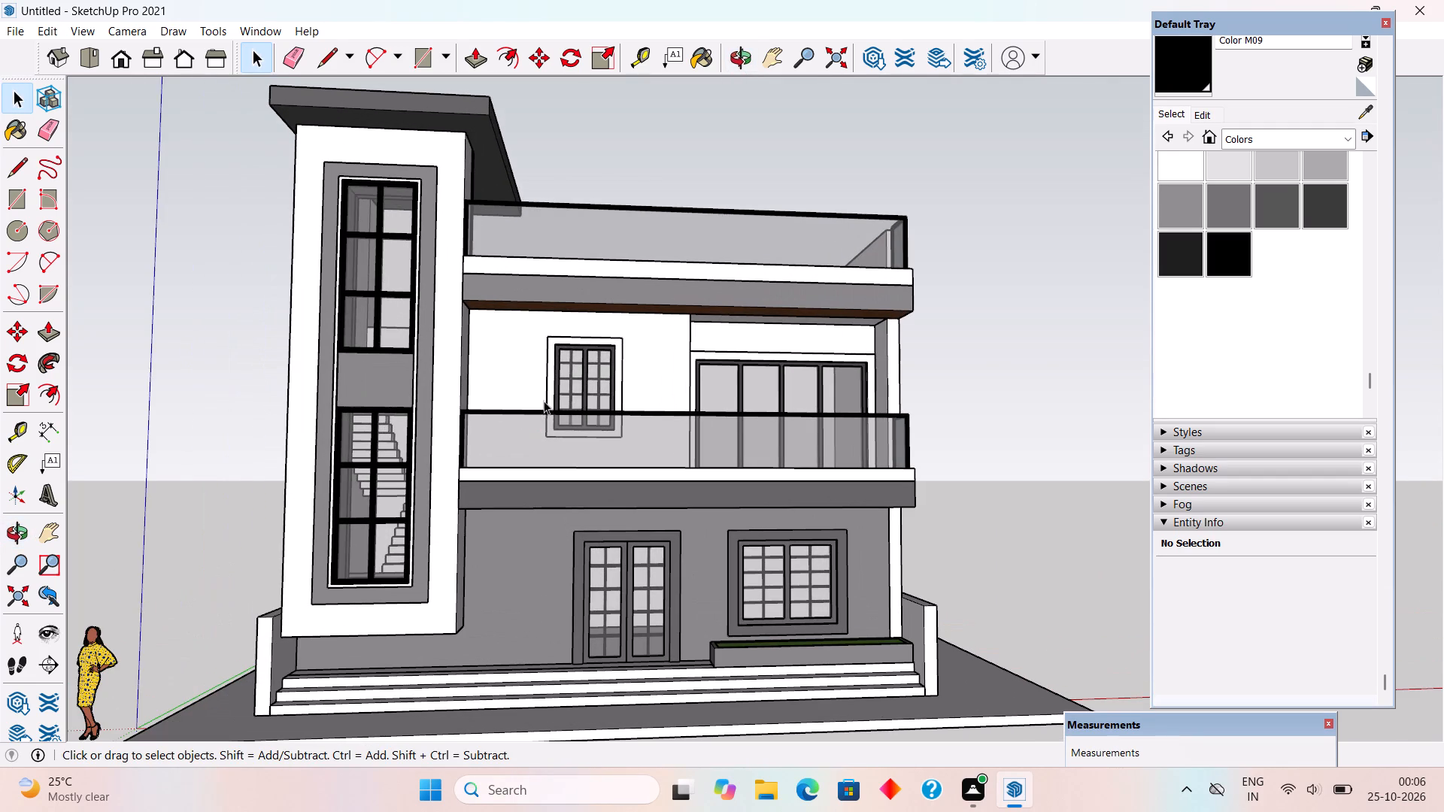
middle_click_drag(540, 398, 468, 485)
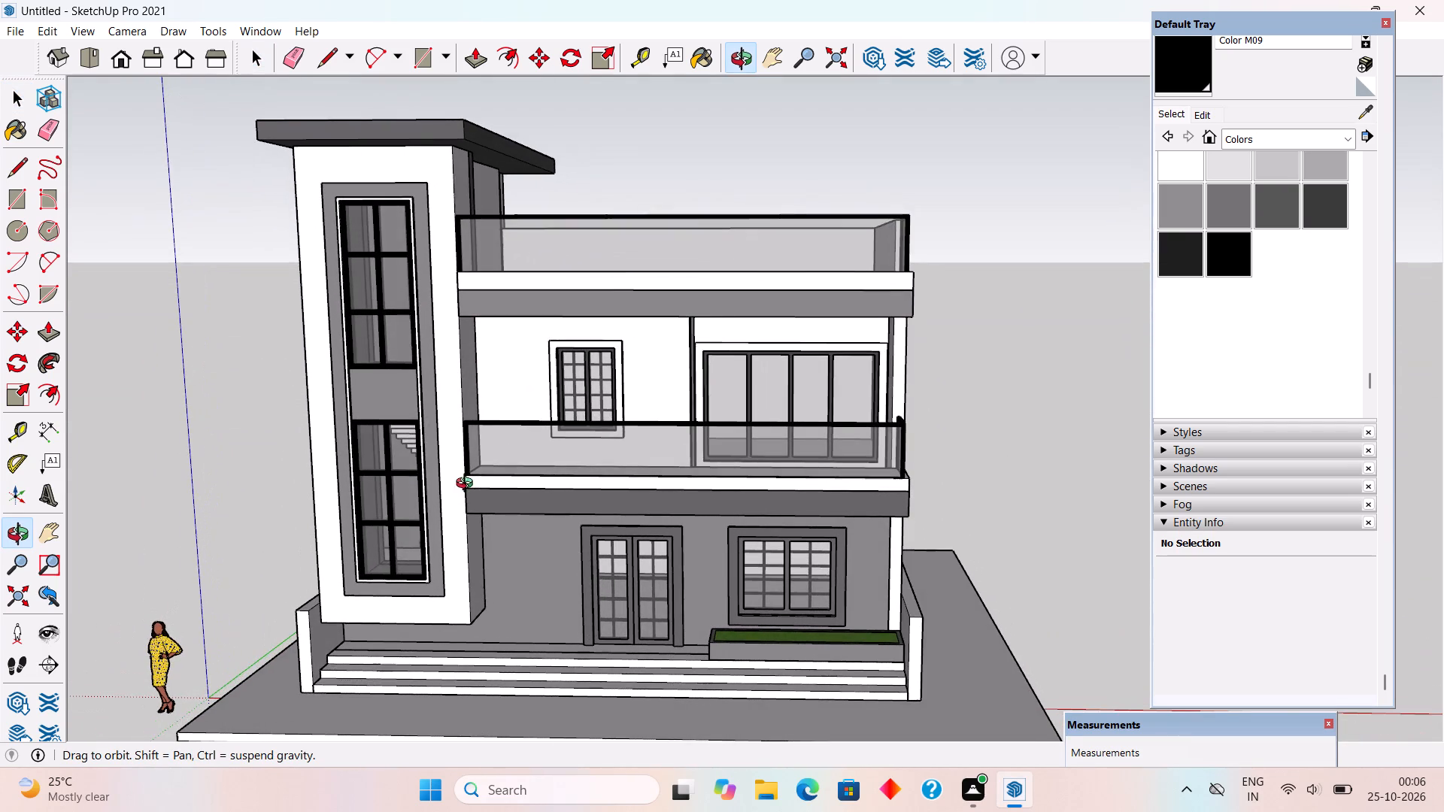
middle_click_drag(468, 485, 469, 485)
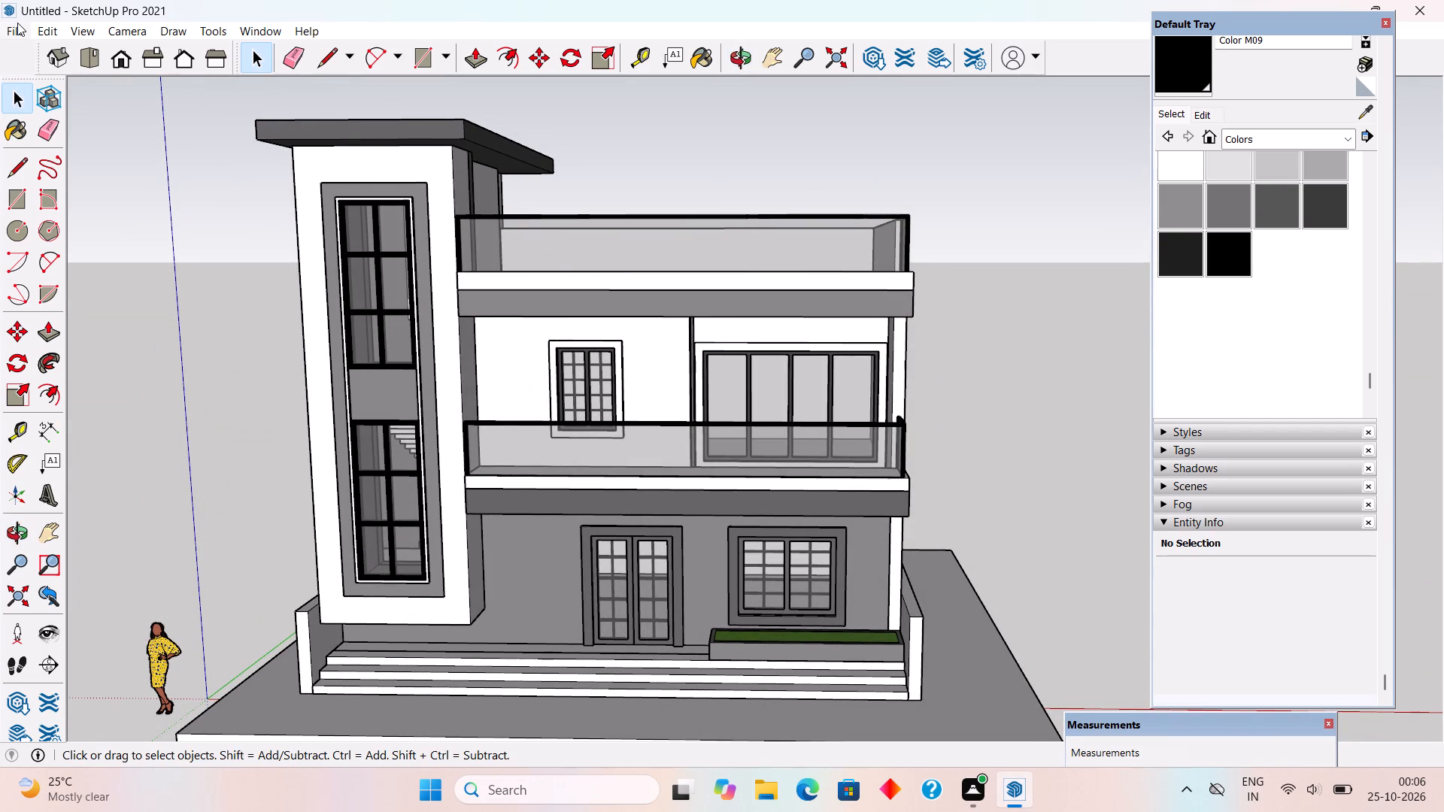
Save the model as "elevation 32" in the Downloads folder.
left_click(17, 23)
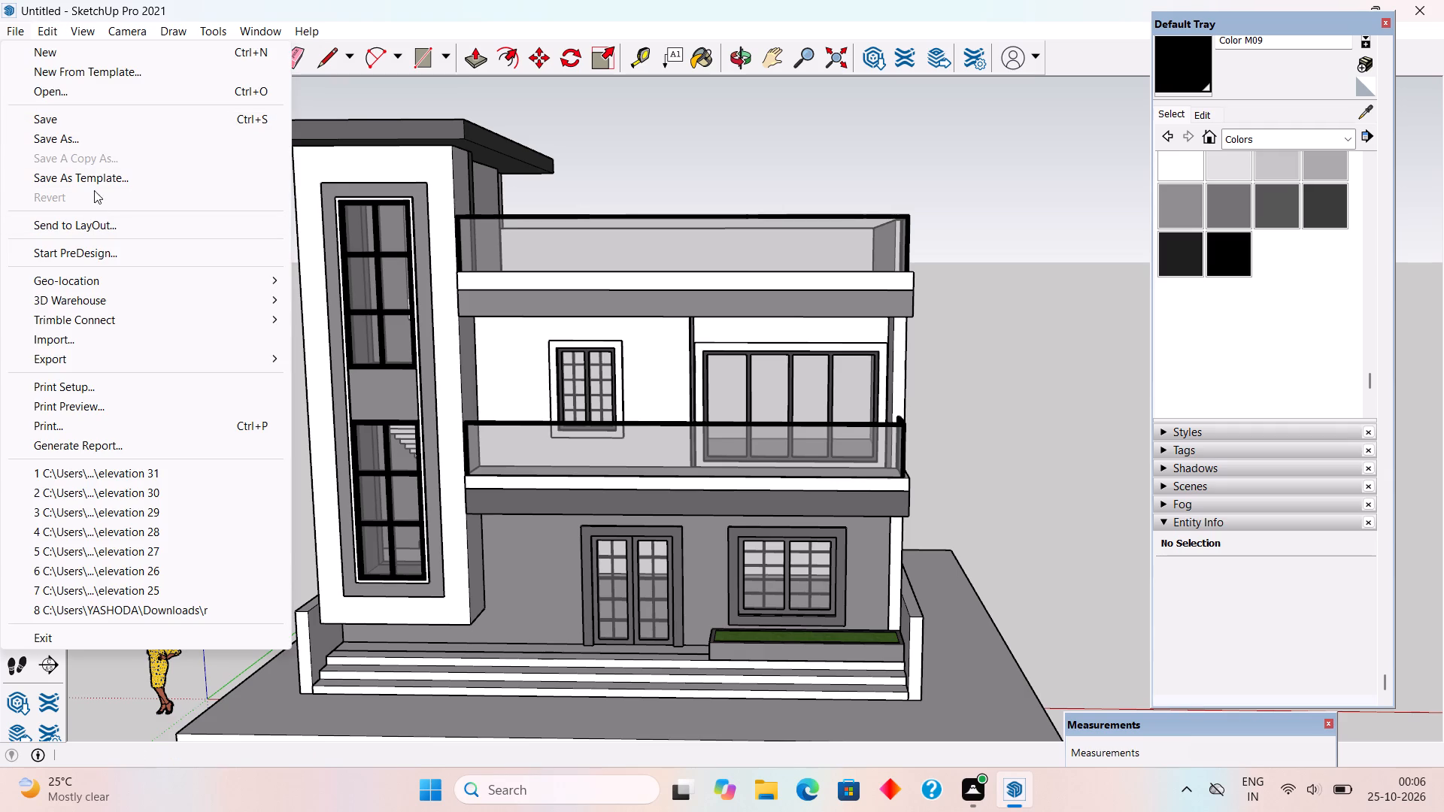
left_click(97, 144)
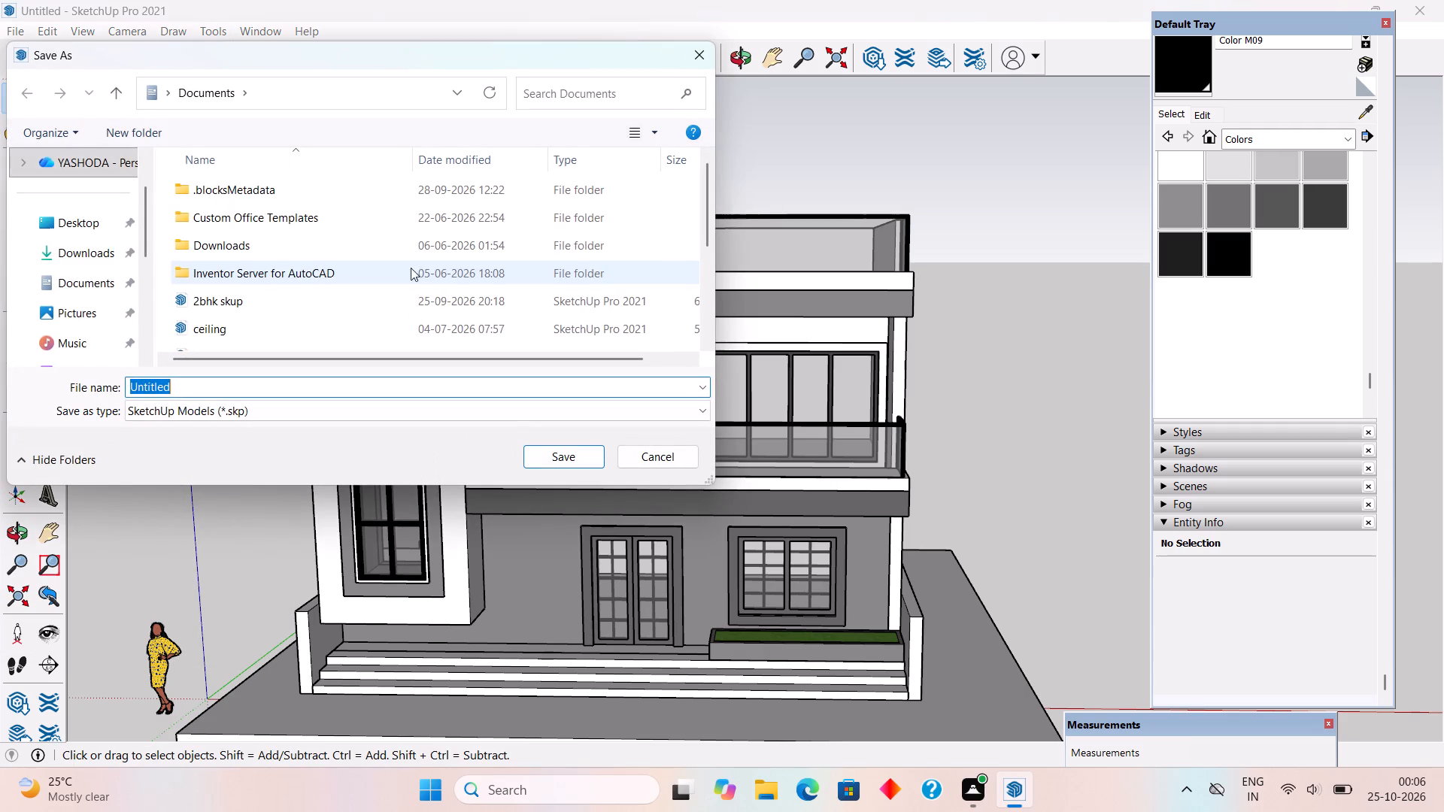
left_click(79, 243)
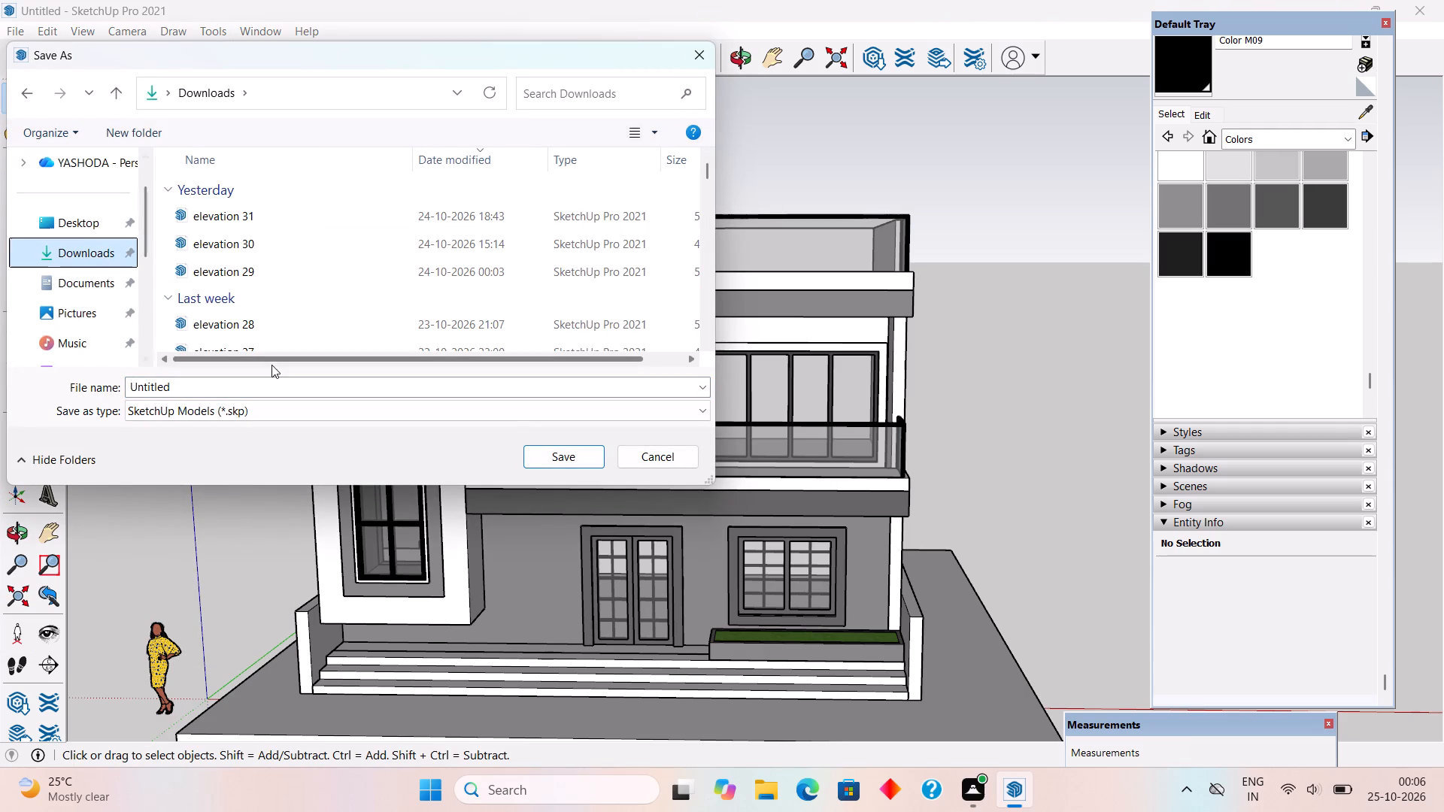
left_click(268, 386)
key("BackSpace")
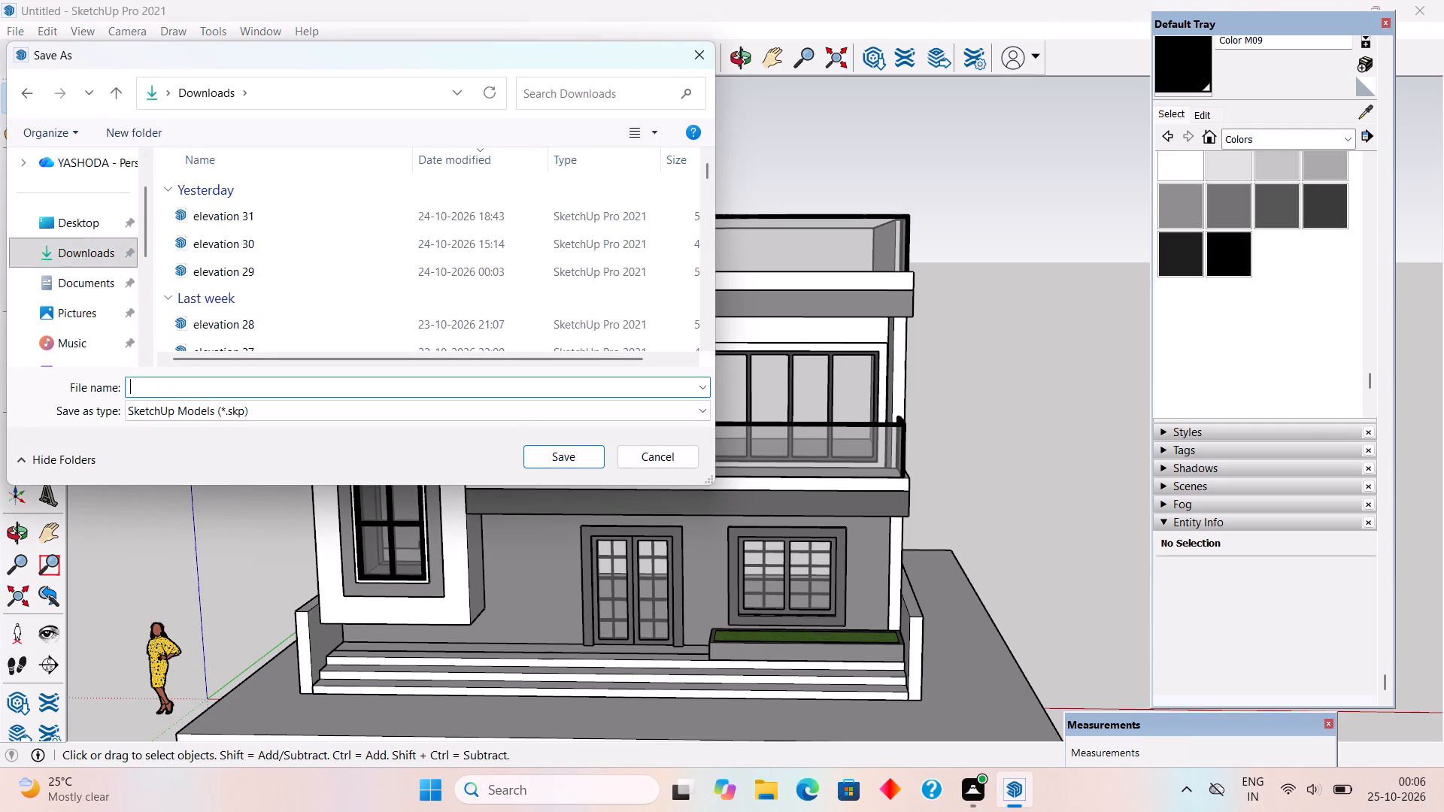
type("elevation")
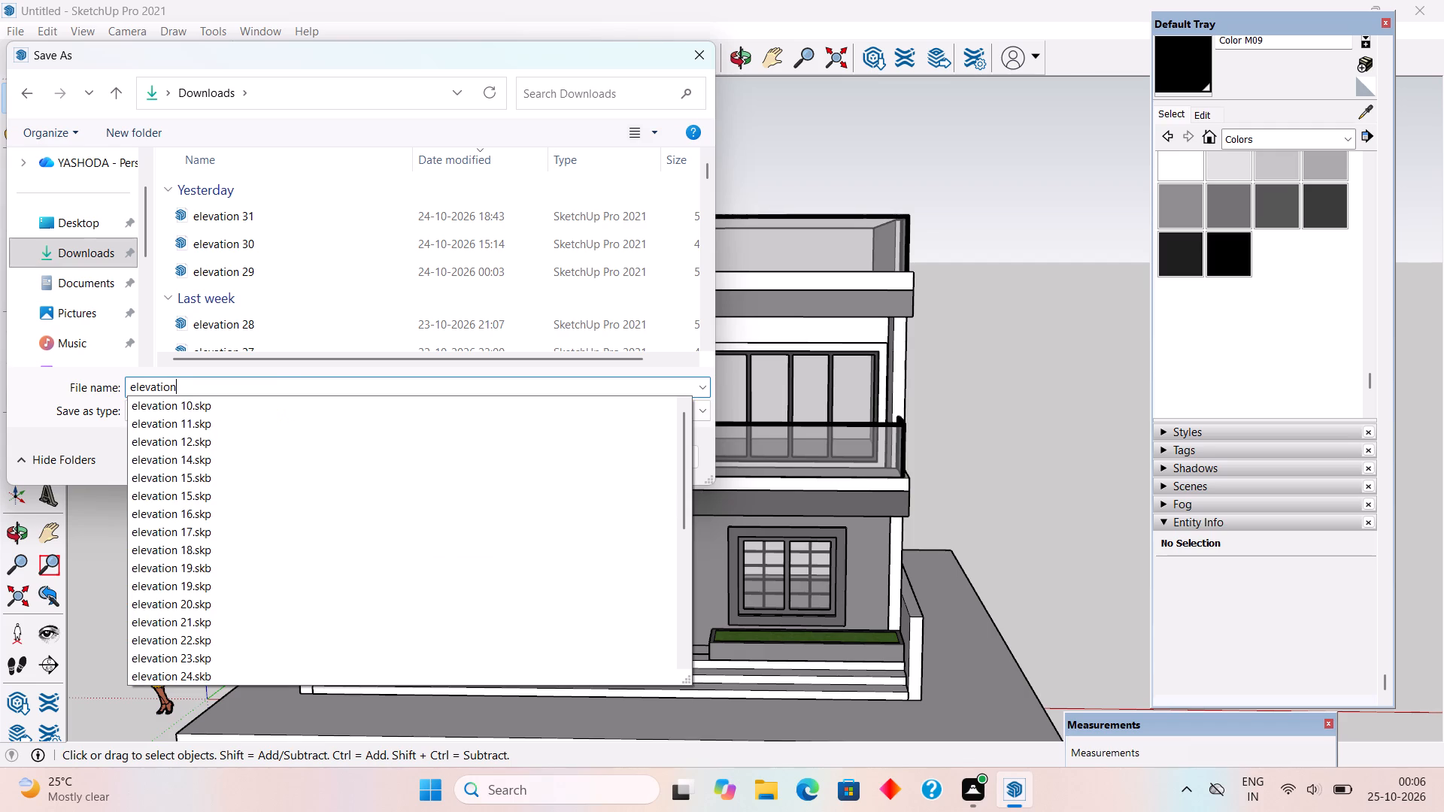
key("space")
type("32")
left_click(550, 449)
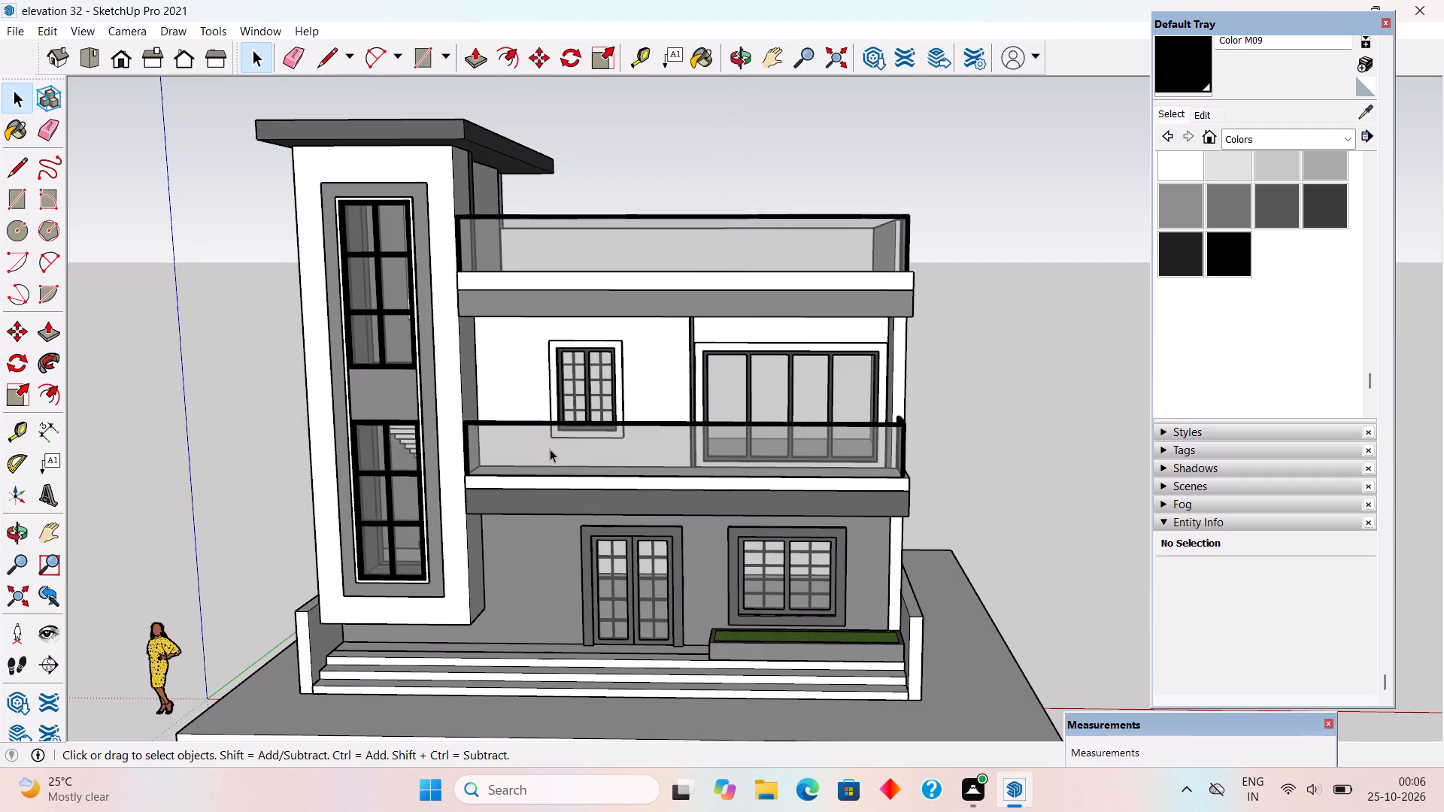
Examine the building's front facade, roof terrace and planter from low, high and angled viewpoints.
middle_click_drag(551, 450, 768, 349)
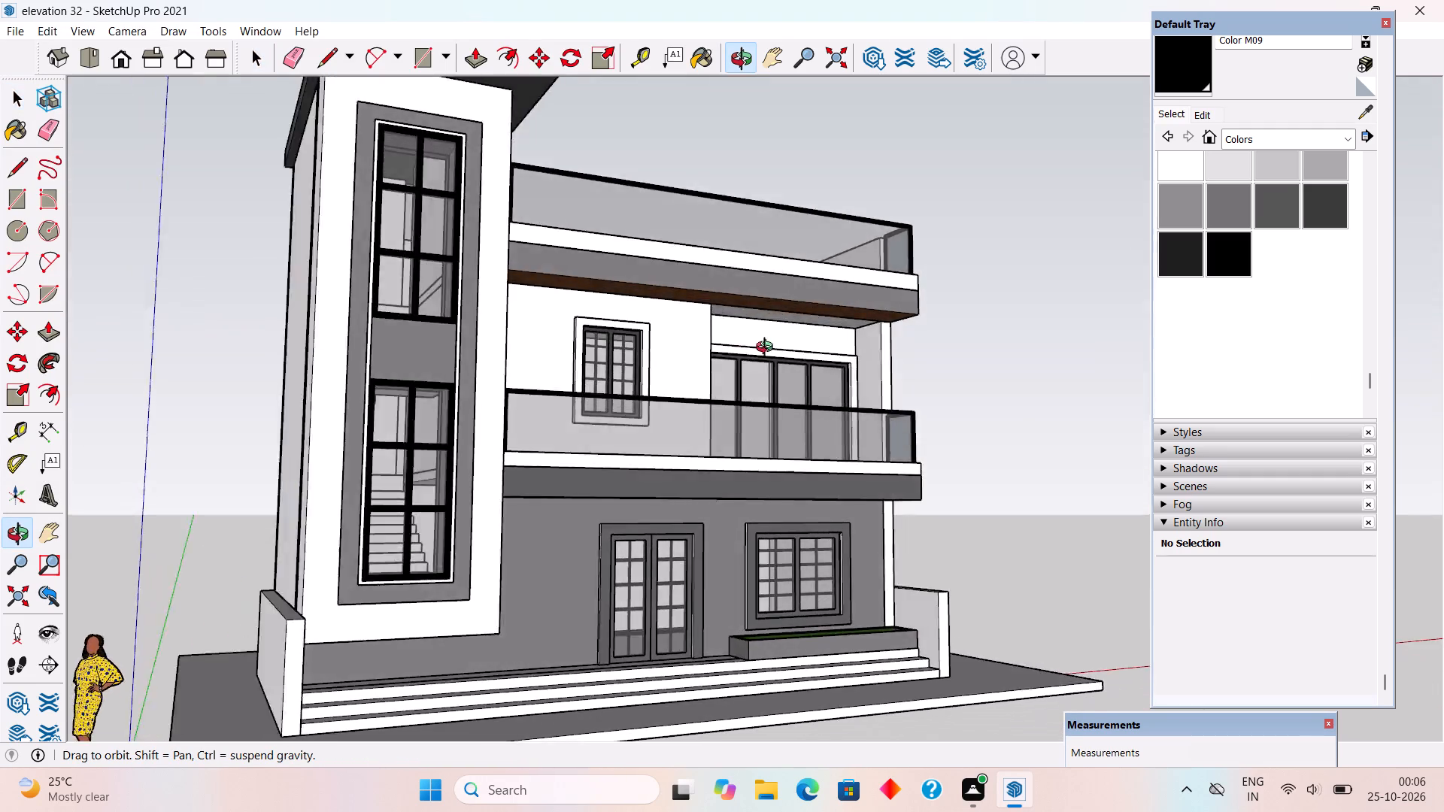
middle_click_drag(768, 349, 698, 423)
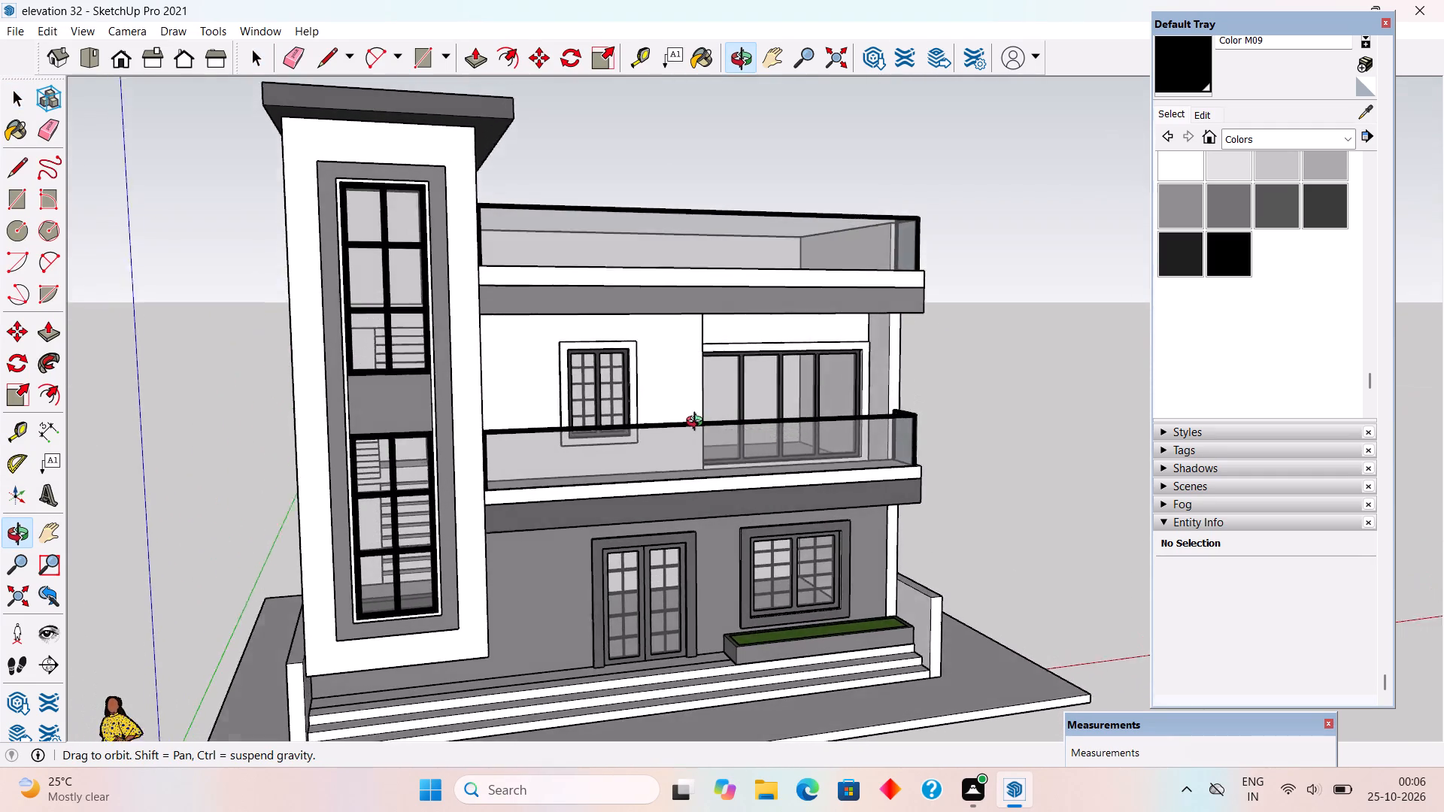
middle_click_drag(698, 423, 753, 616)
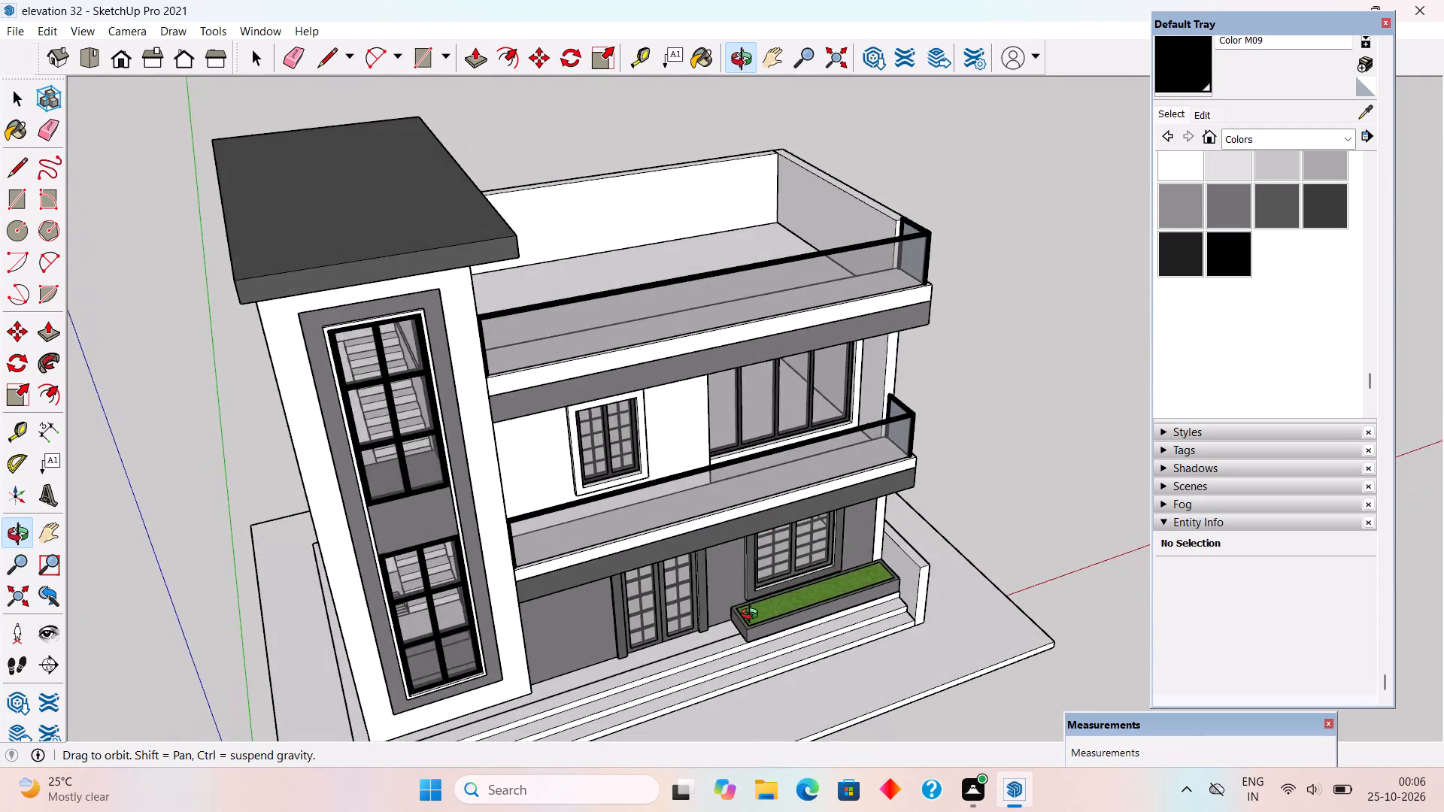
middle_click_drag(753, 616, 798, 560)
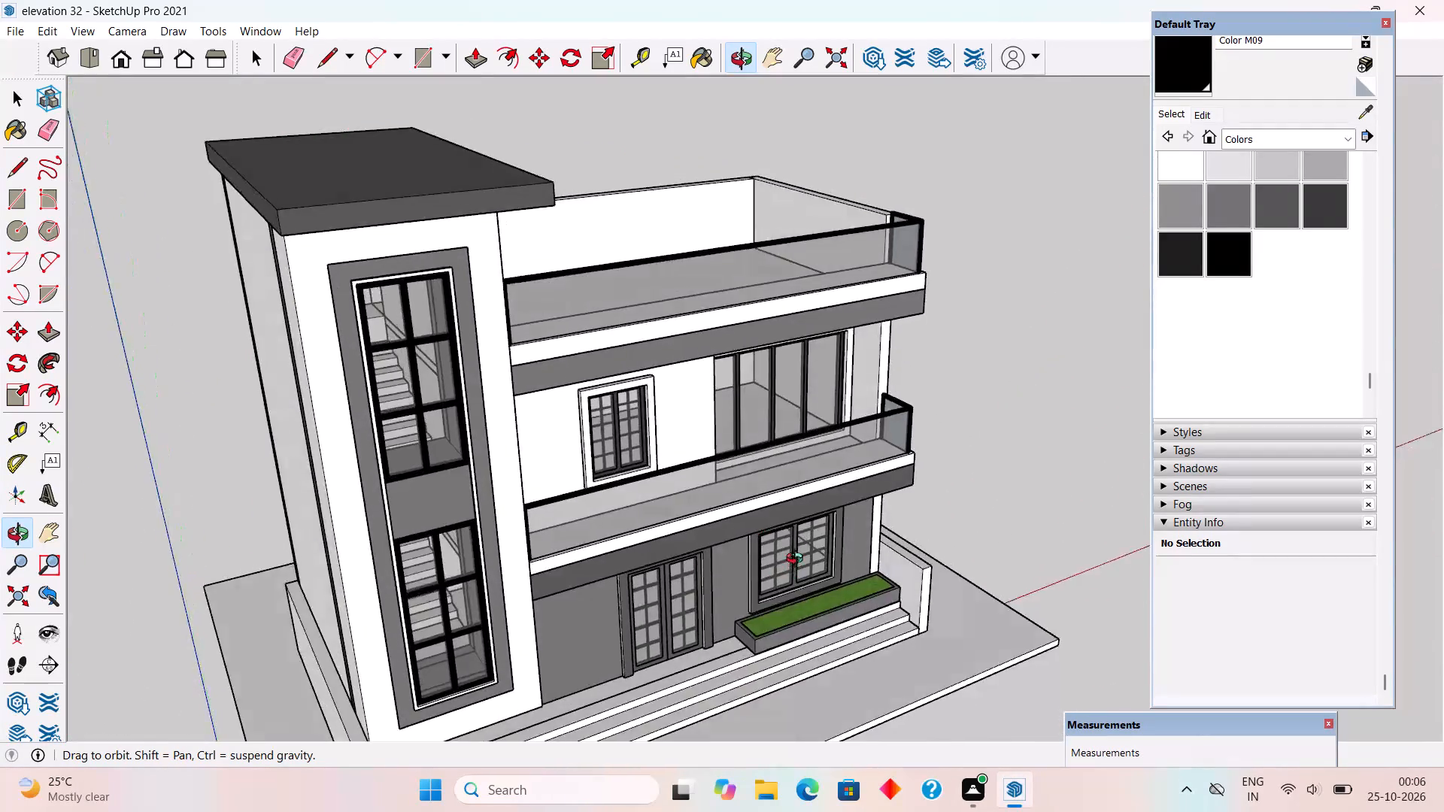
middle_click_drag(798, 560, 666, 471)
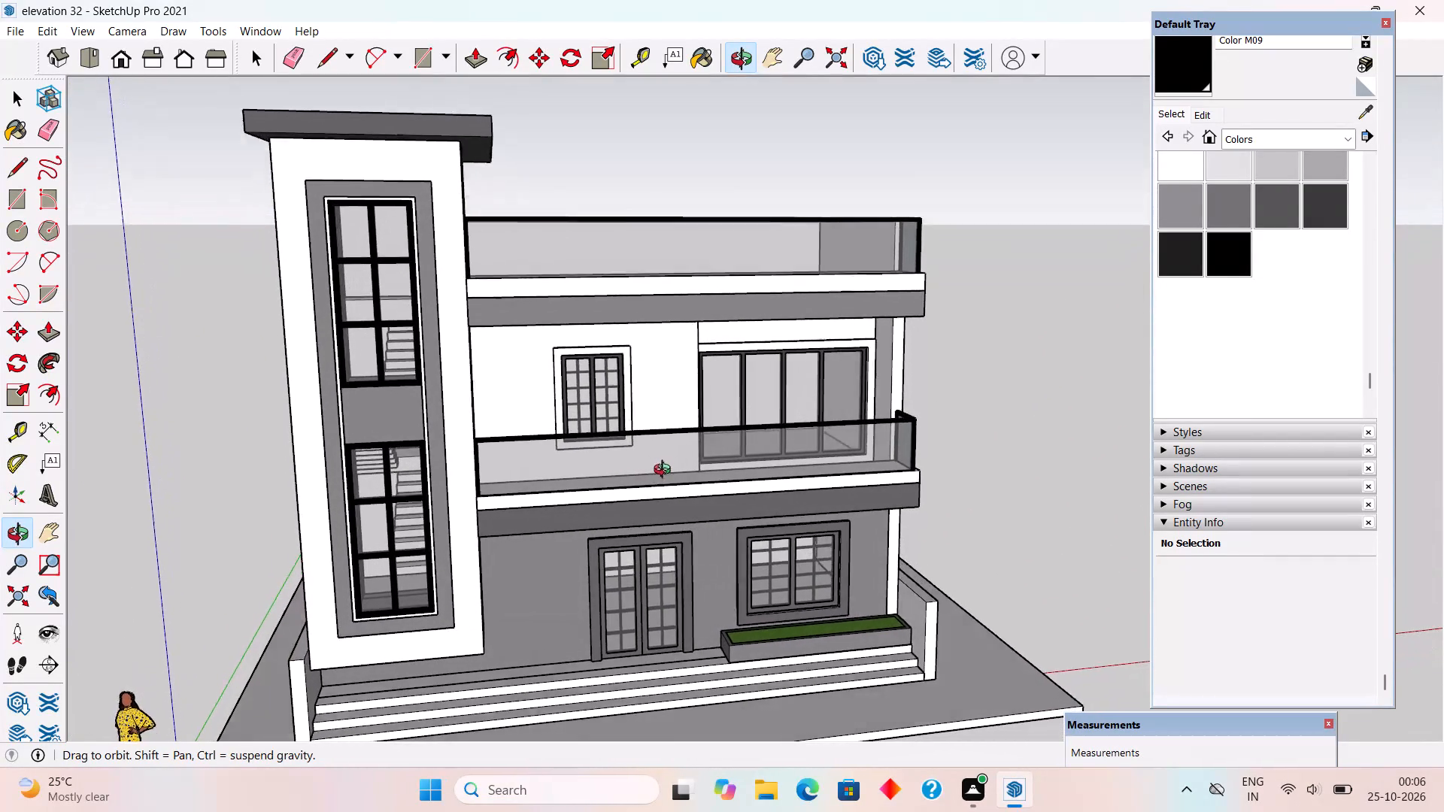
middle_click_drag(666, 471, 648, 477)
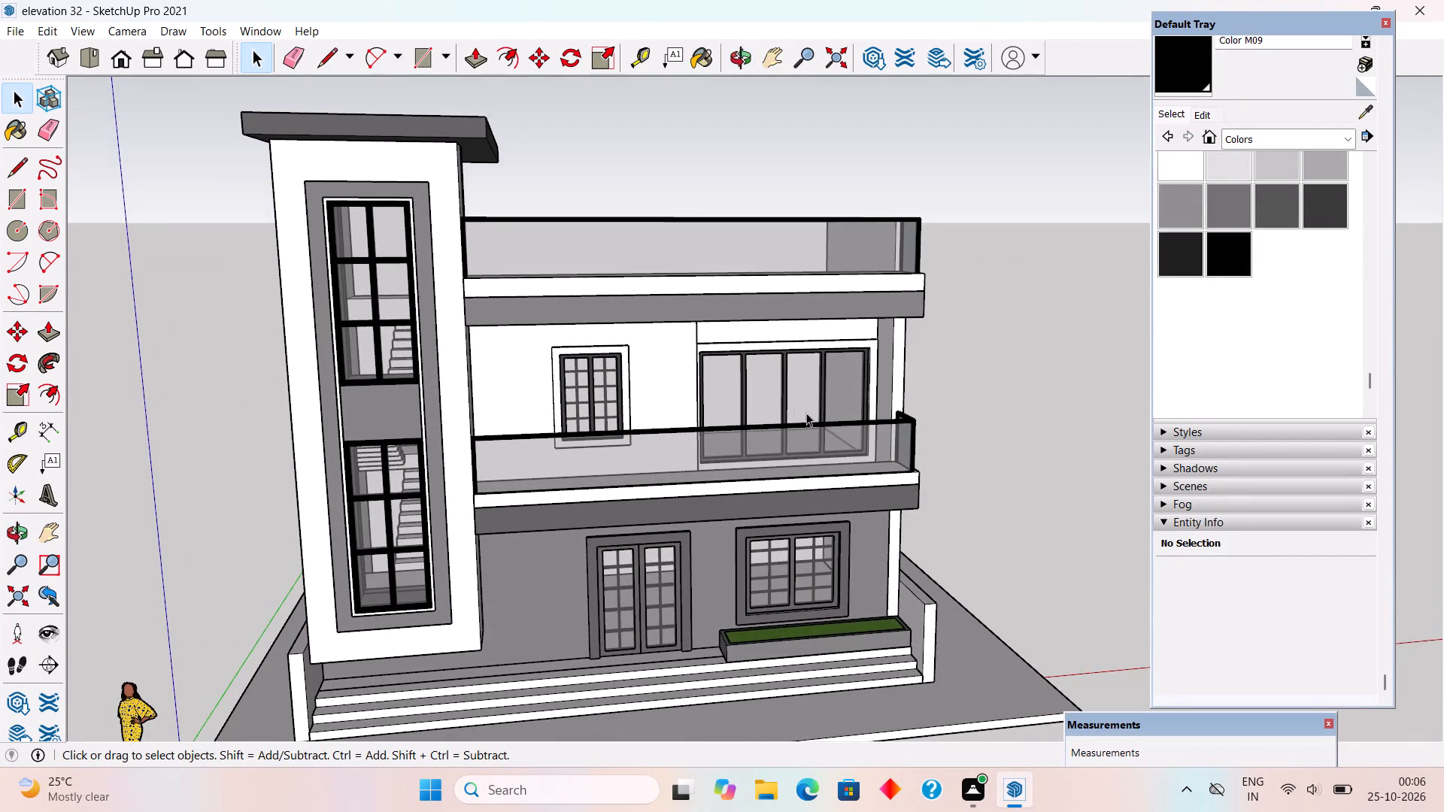
scroll(787, 405, "down", 3)
middle_click_drag(748, 445, 692, 424)
scroll(702, 424, "up", 1)
middle_click_drag(713, 426, 595, 398)
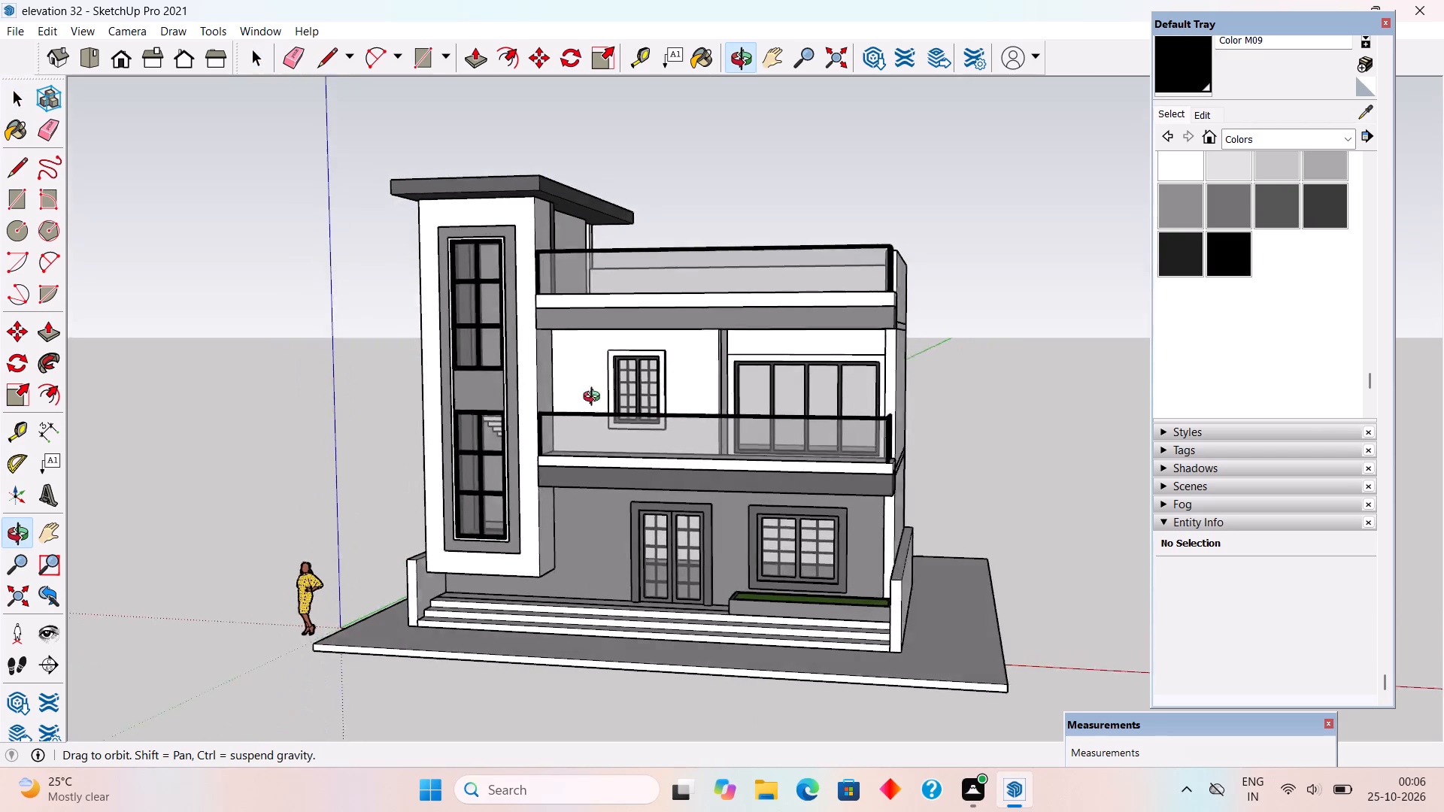
middle_click_drag(595, 398, 773, 453)
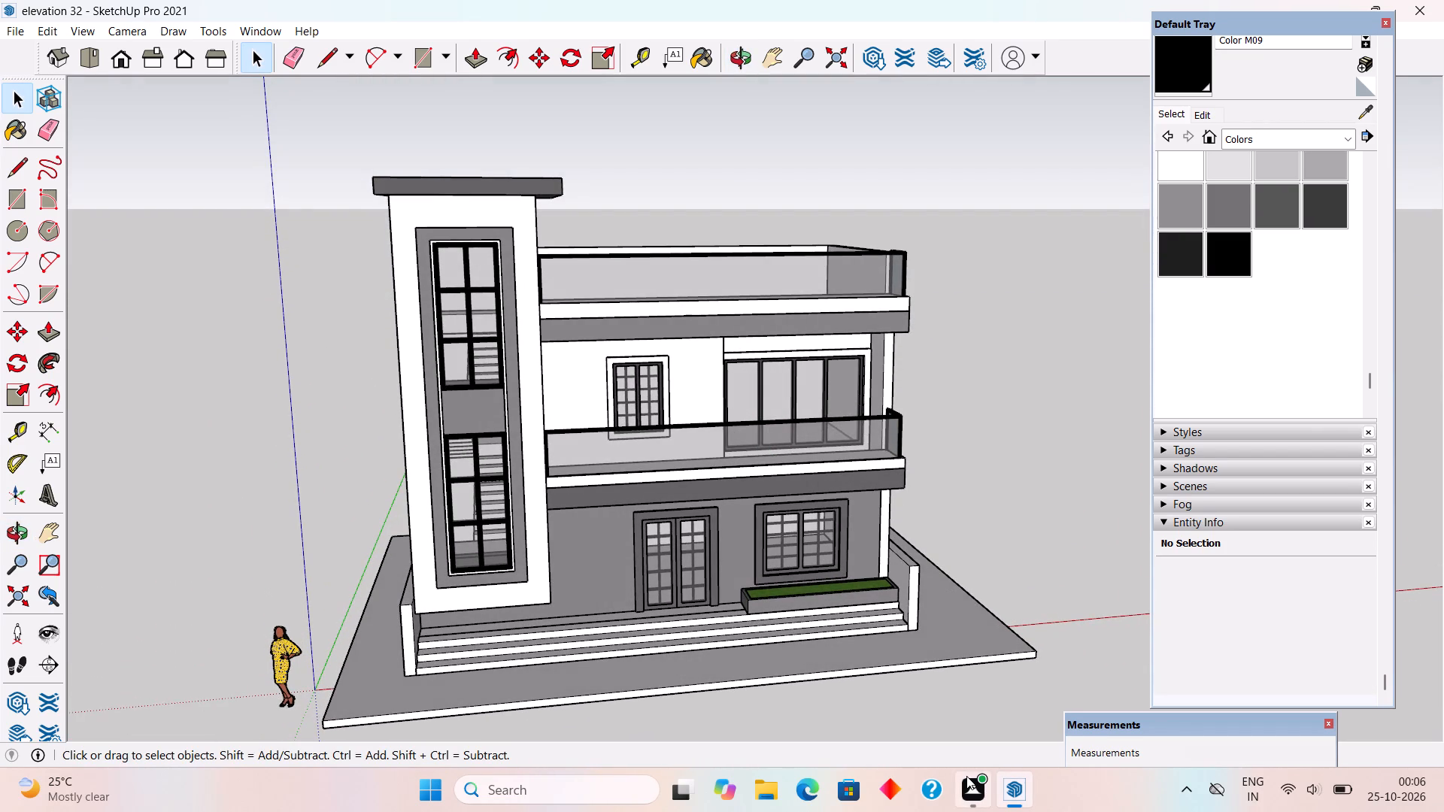